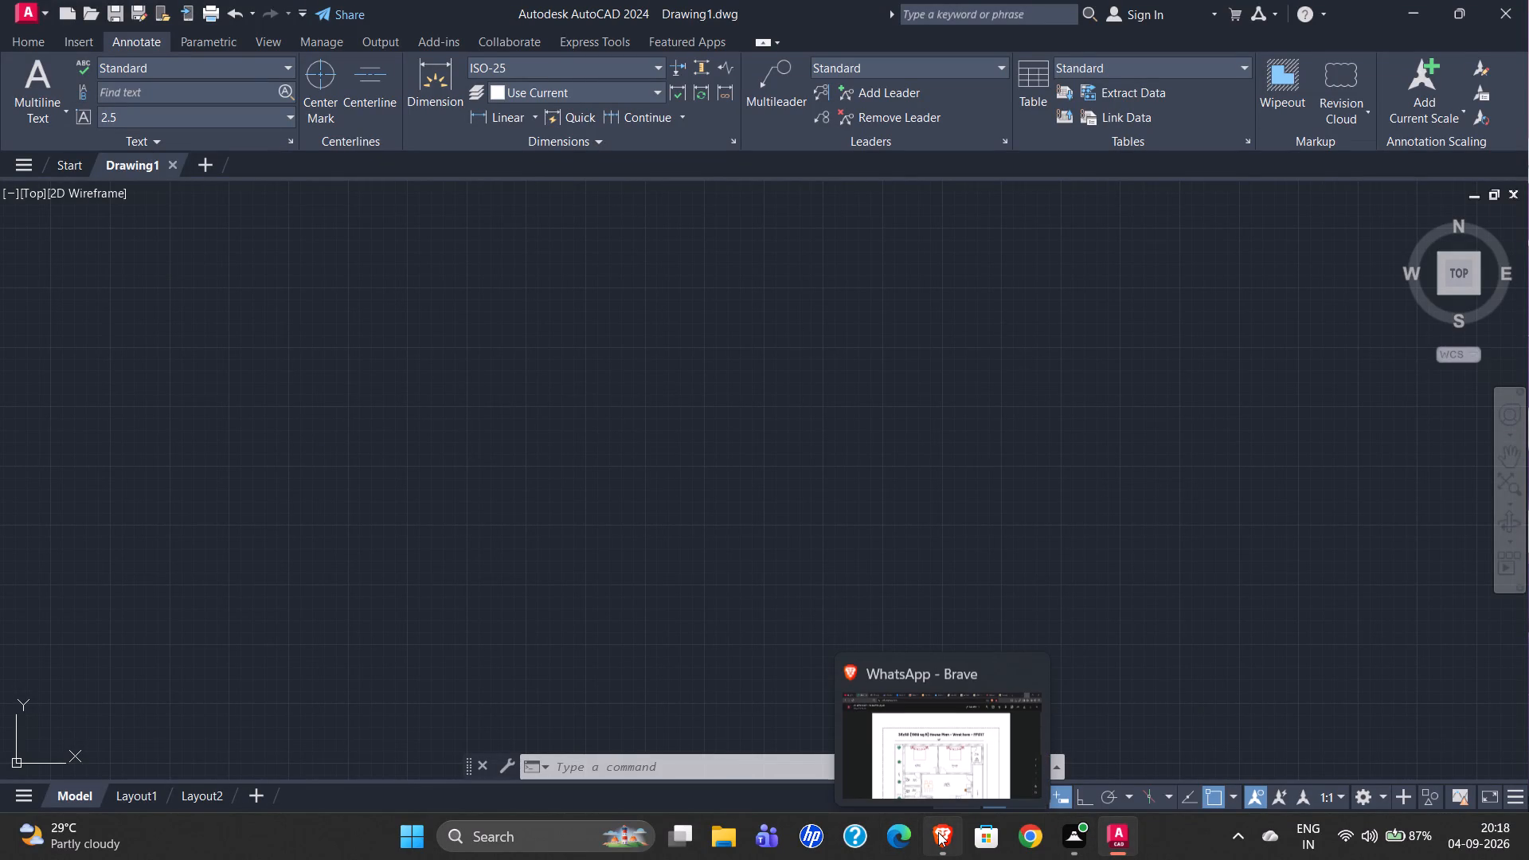
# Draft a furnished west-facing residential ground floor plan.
# Open the PDF 04-09-2026 (2) from the AUTO CAD folder in File Explorer.
pyautogui.click(719, 834)
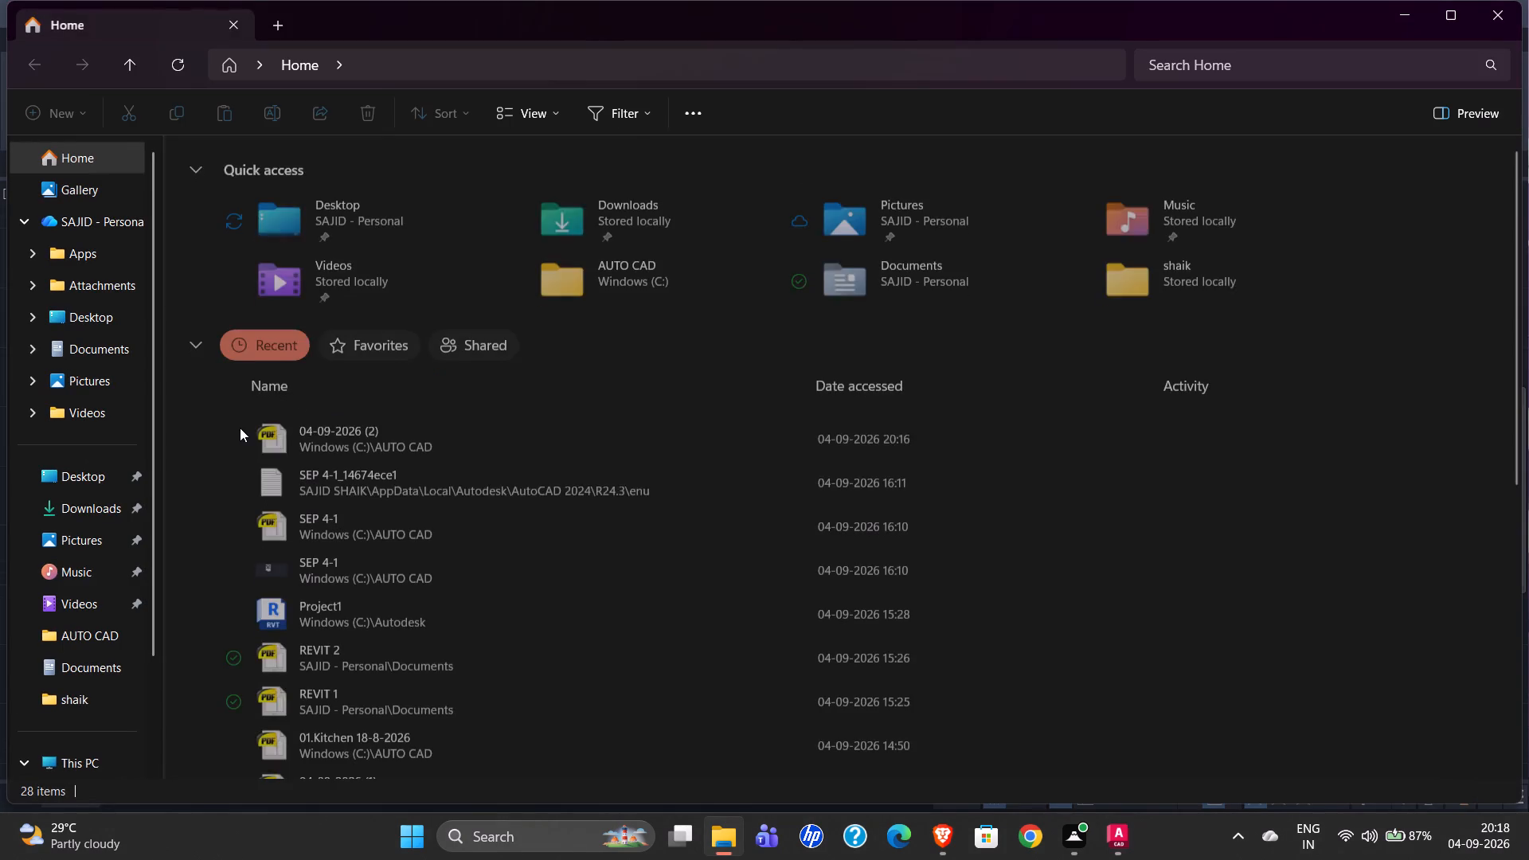
pyautogui.click(752, 438)
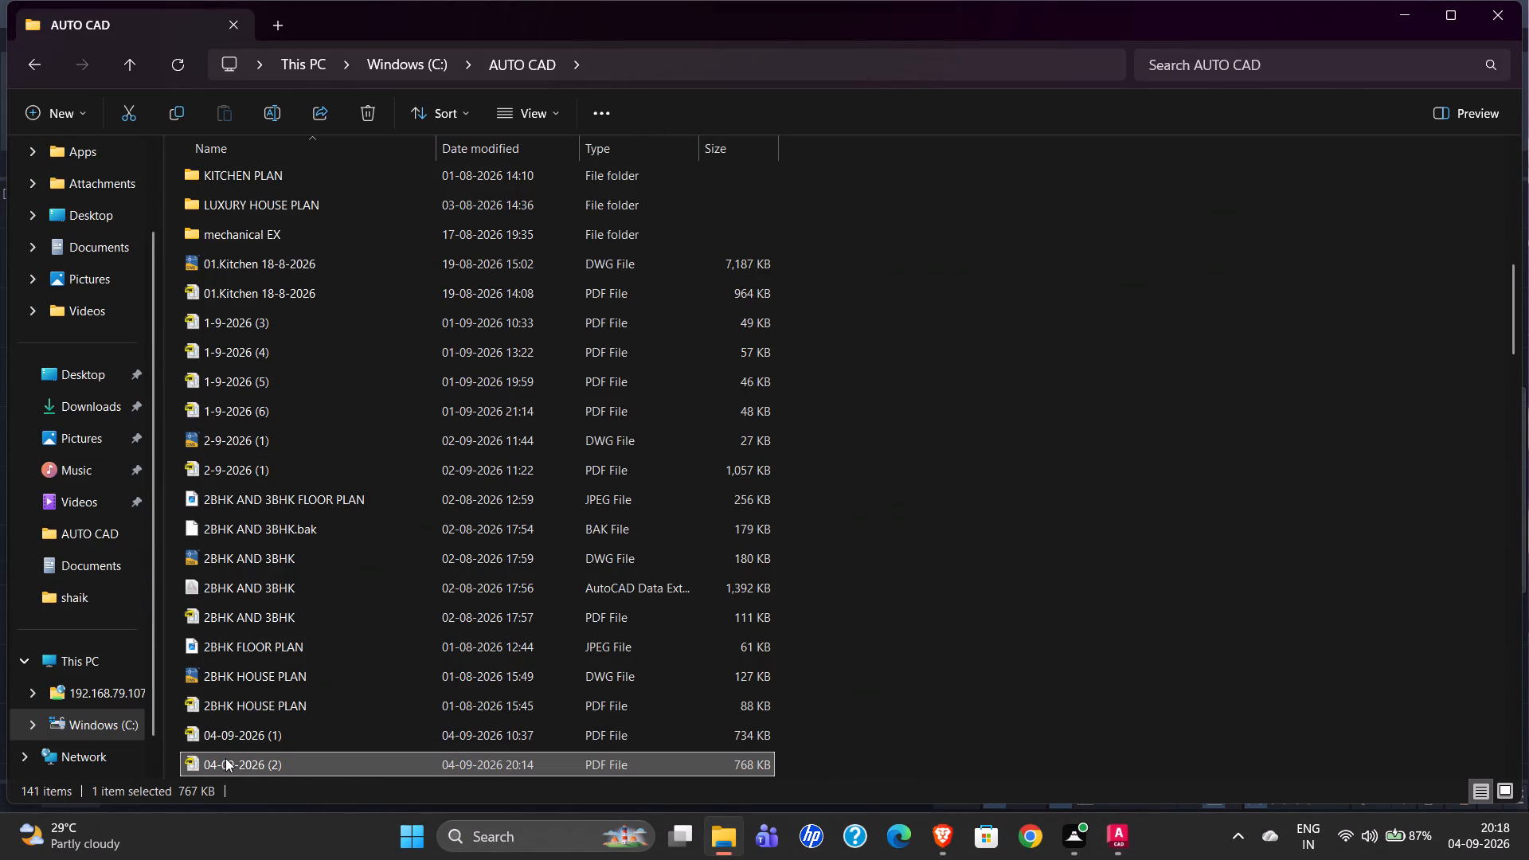
pyautogui.doubleClick(246, 771)
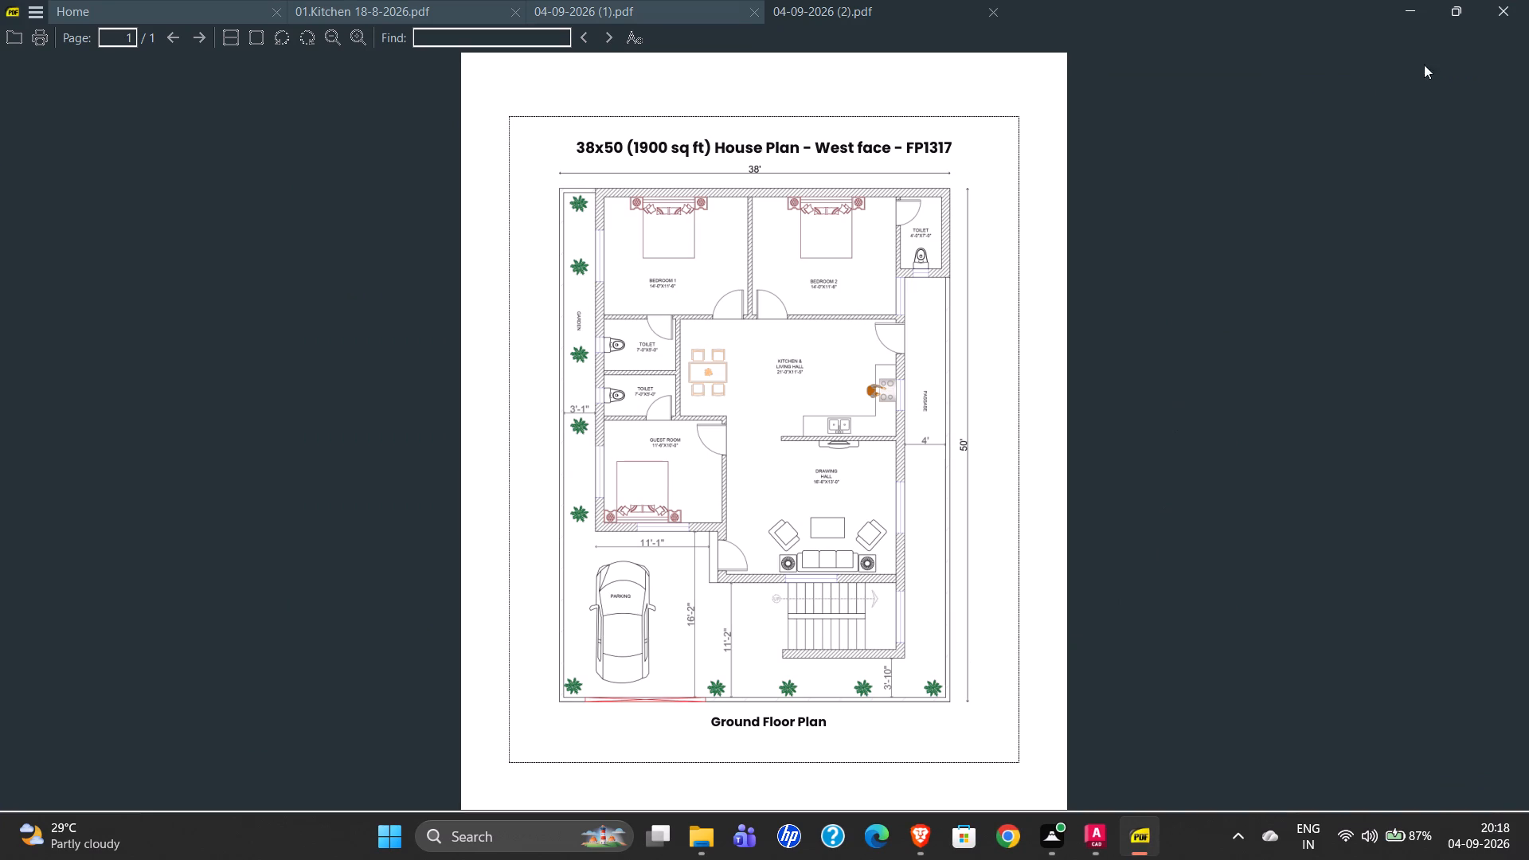
# Arrange the house plan PDF and the AutoCAD drawing window side by side, each filling half the screen.
pyautogui.click(1455, 7)
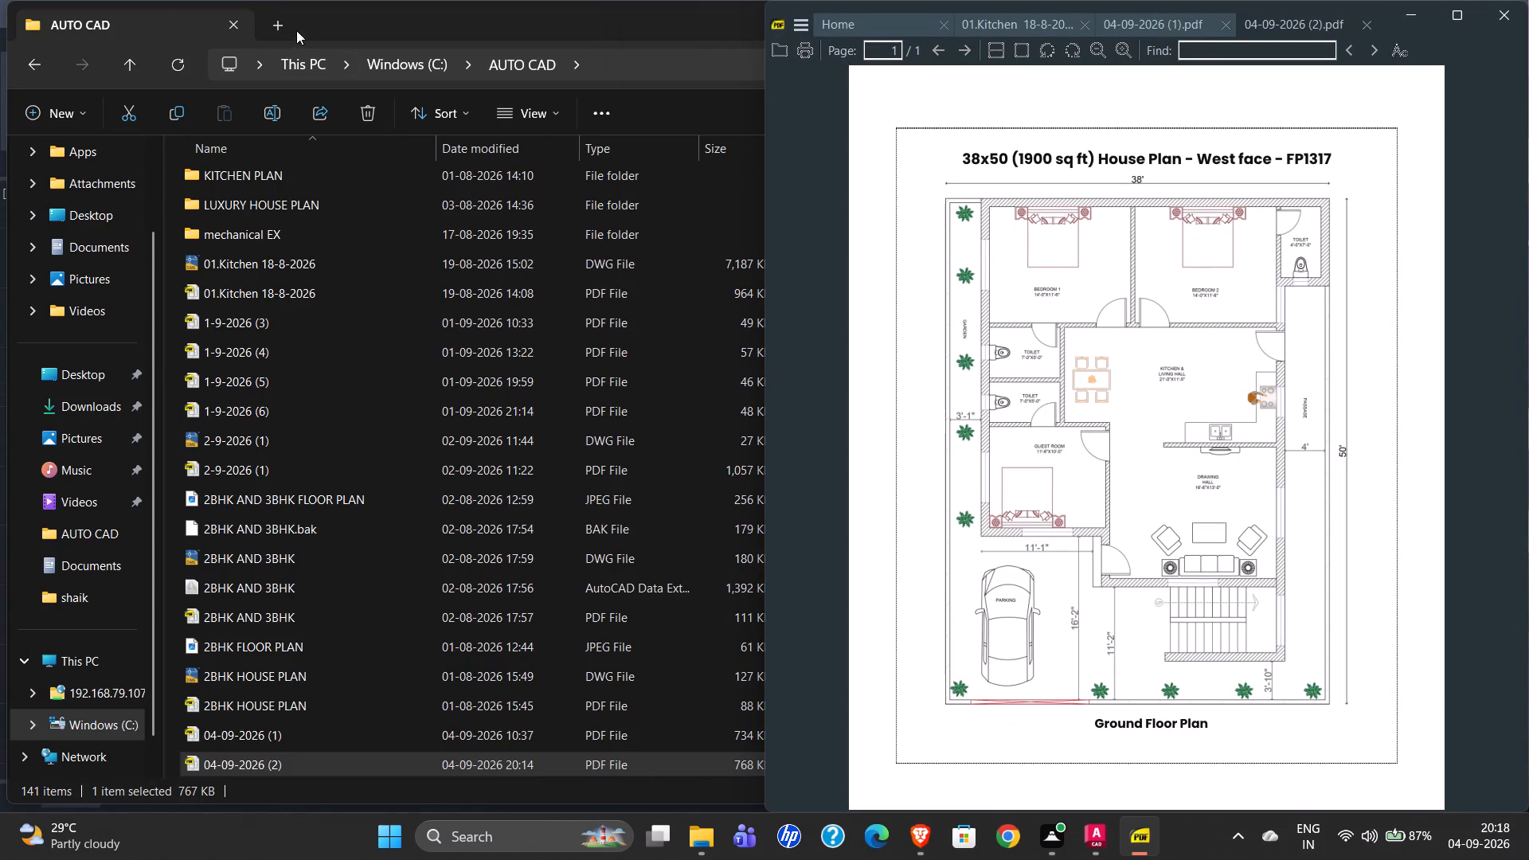
pyautogui.click(1098, 846)
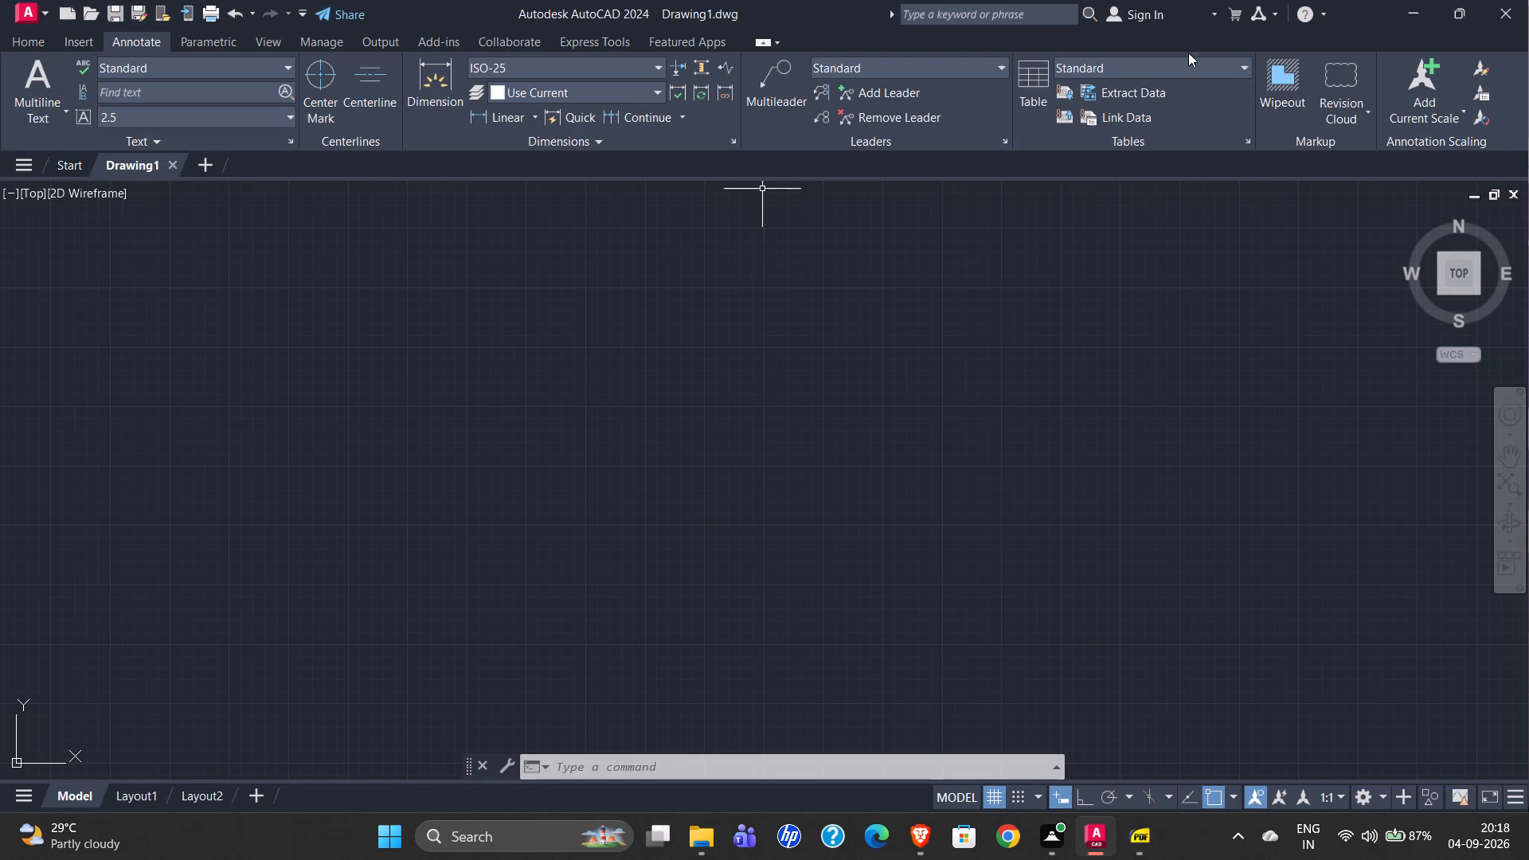
pyautogui.click(1468, 14)
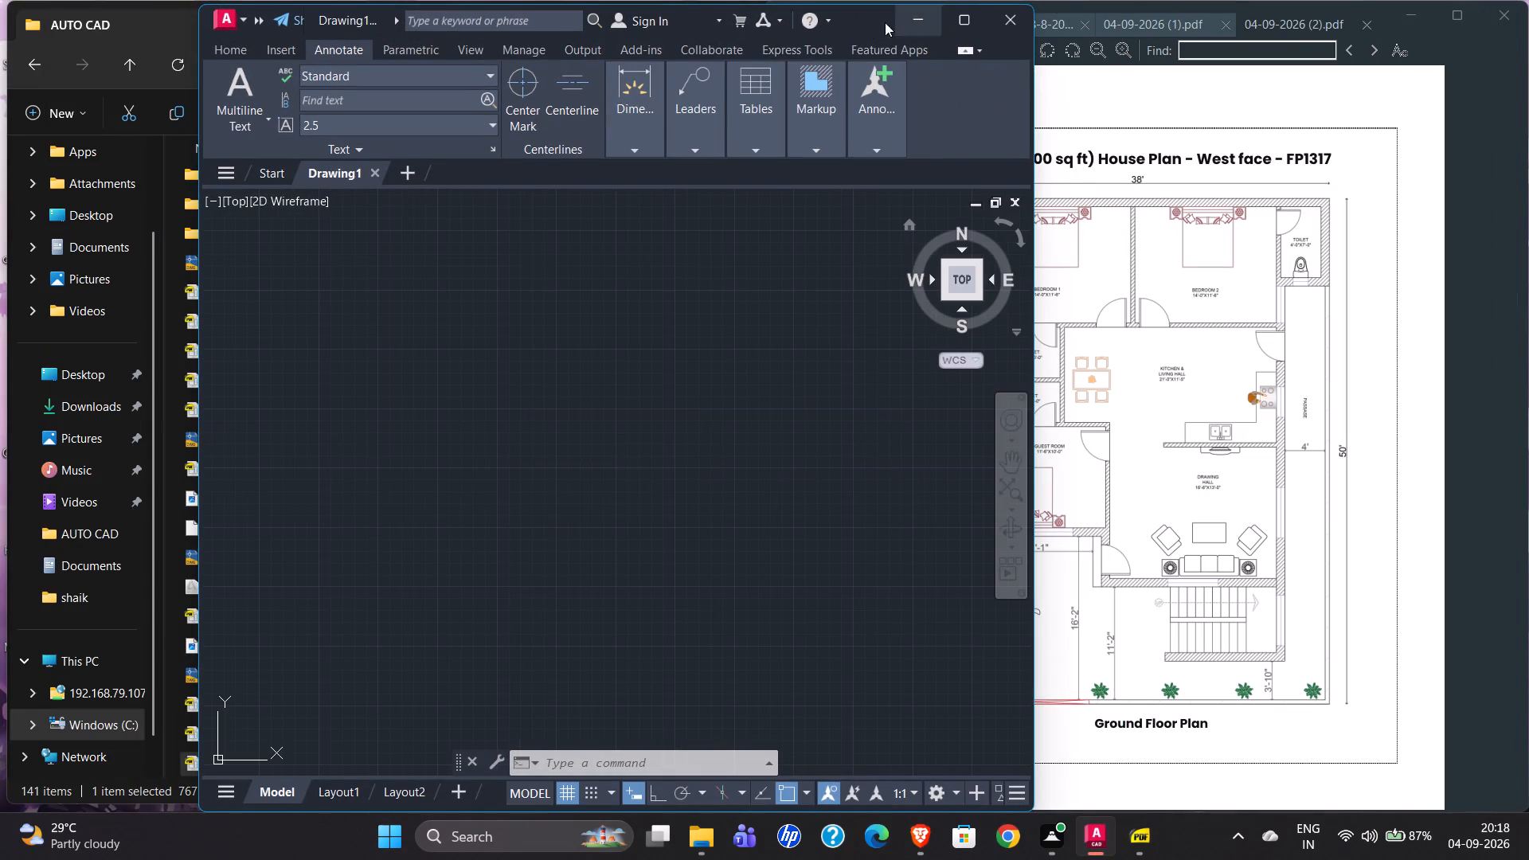
pyautogui.moveTo(867, 24); pyautogui.dragTo(858, 31)
pyautogui.moveTo(858, 31); pyautogui.dragTo(858, 26)
pyautogui.moveTo(863, 16); pyautogui.dragTo(815, 61)
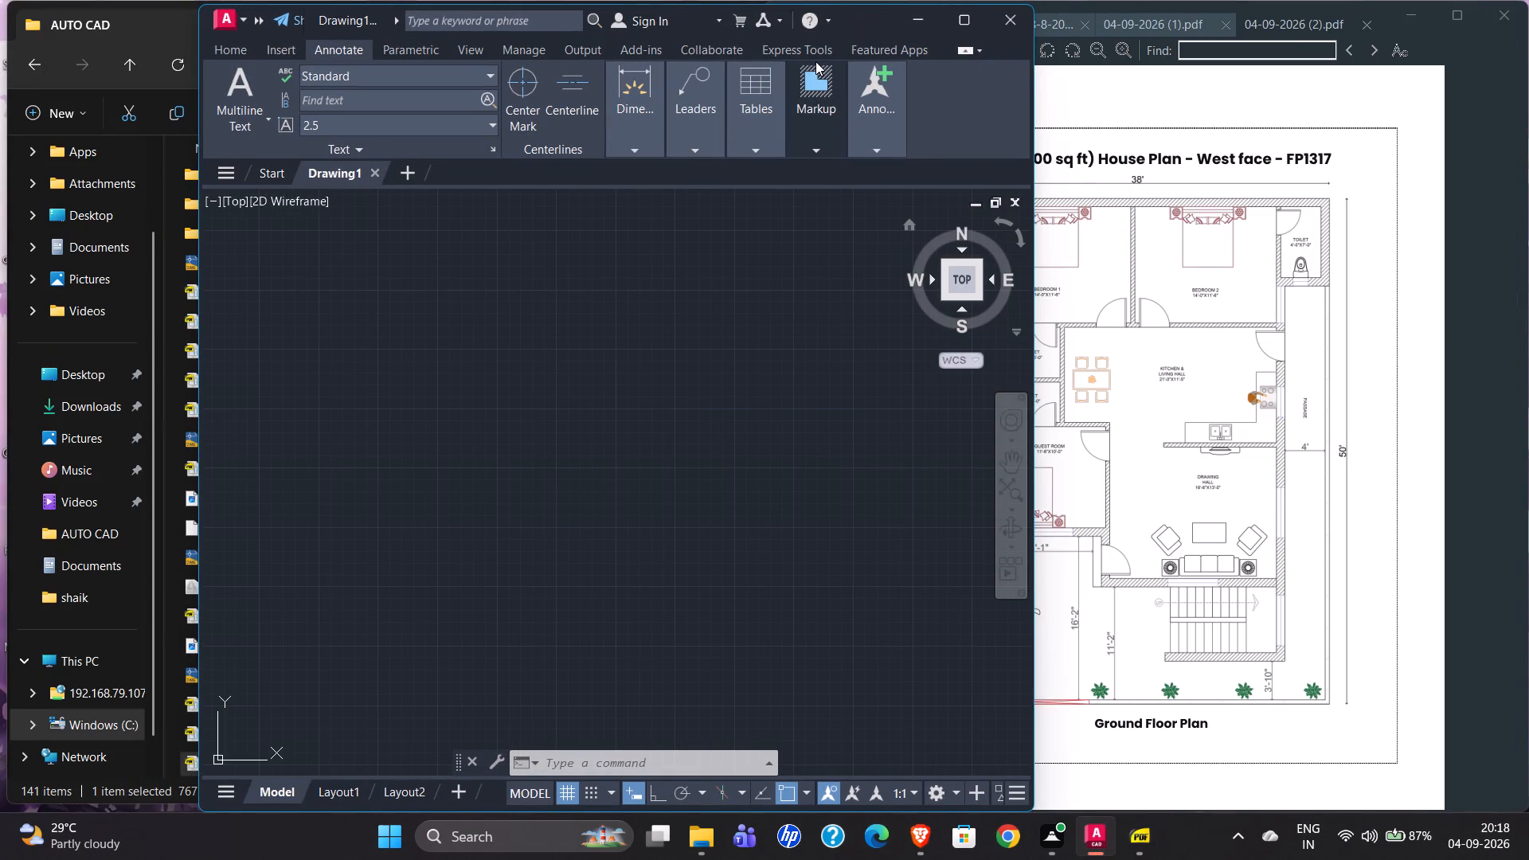
pyautogui.moveTo(815, 61); pyautogui.dragTo(814, 64)
pyautogui.click(880, 14)
pyautogui.moveTo(880, 14); pyautogui.dragTo(850, 38)
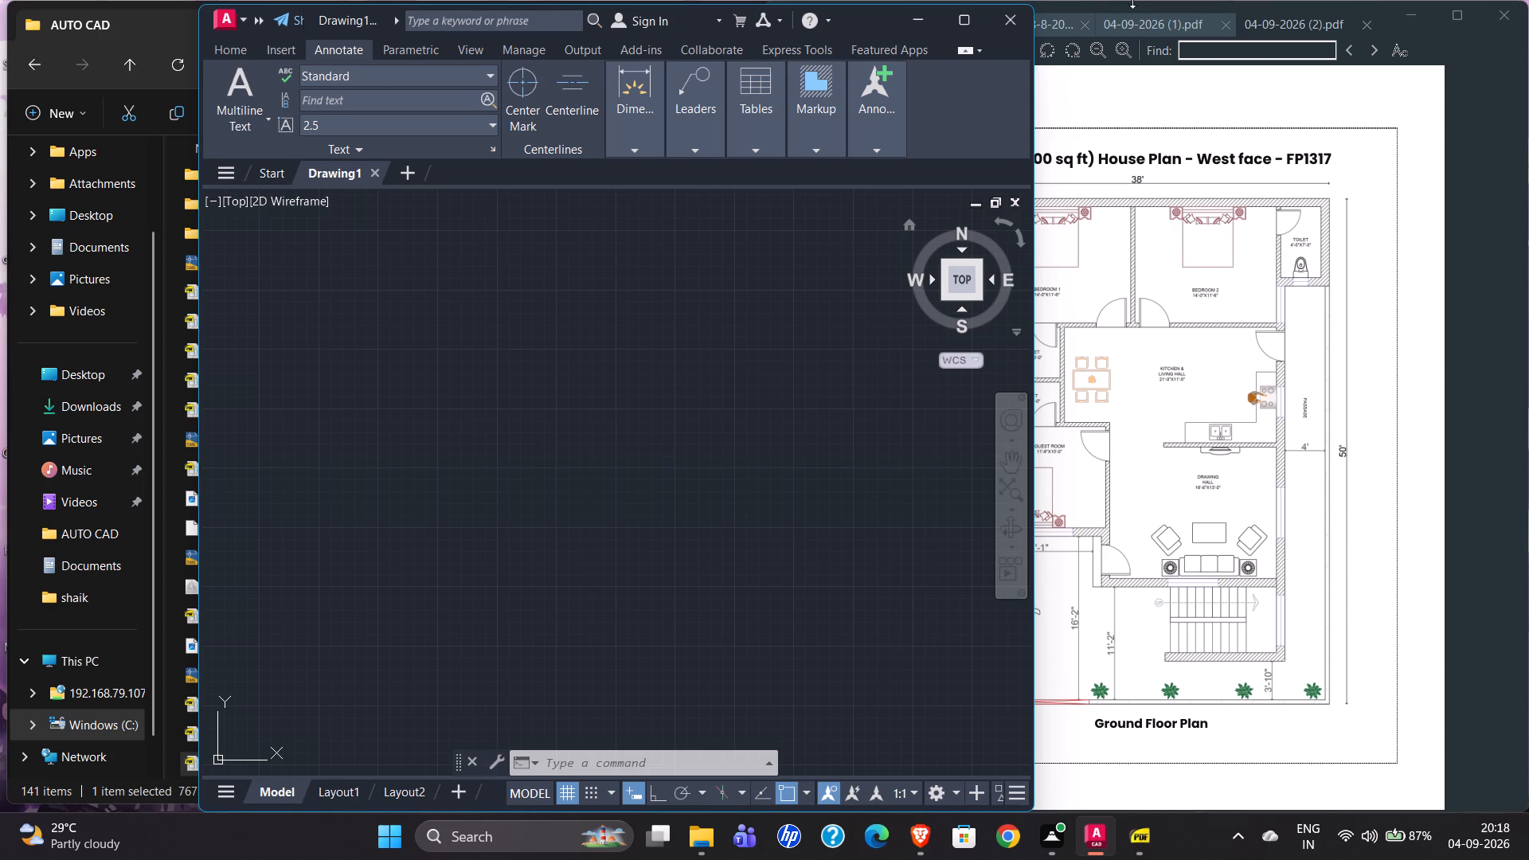
pyautogui.moveTo(880, 13); pyautogui.dragTo(898, 35)
pyautogui.click(898, 35)
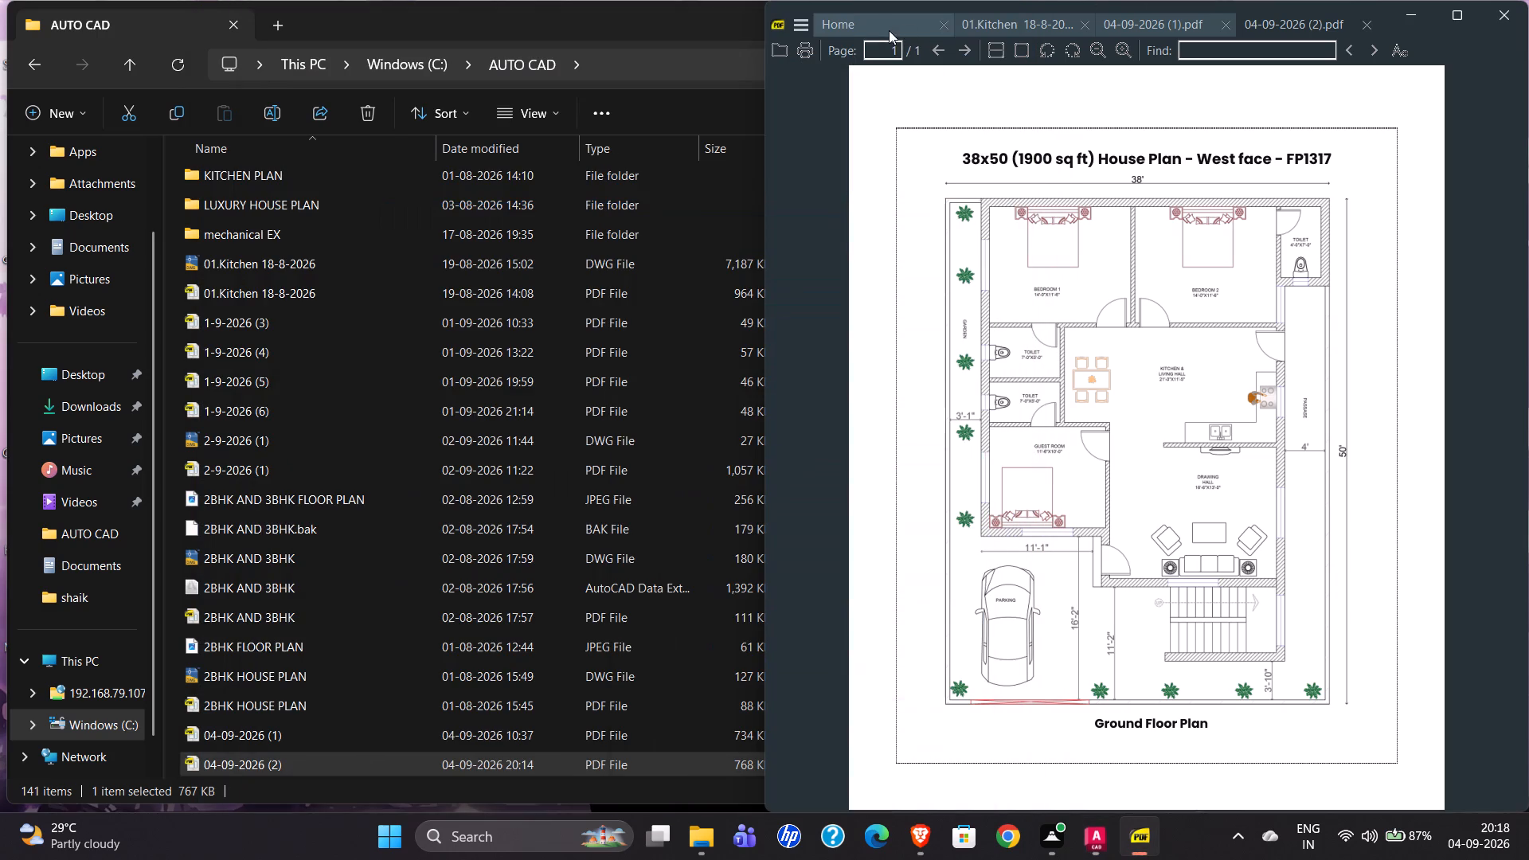
pyautogui.click(1085, 847)
pyautogui.moveTo(858, 18); pyautogui.dragTo(757, 87)
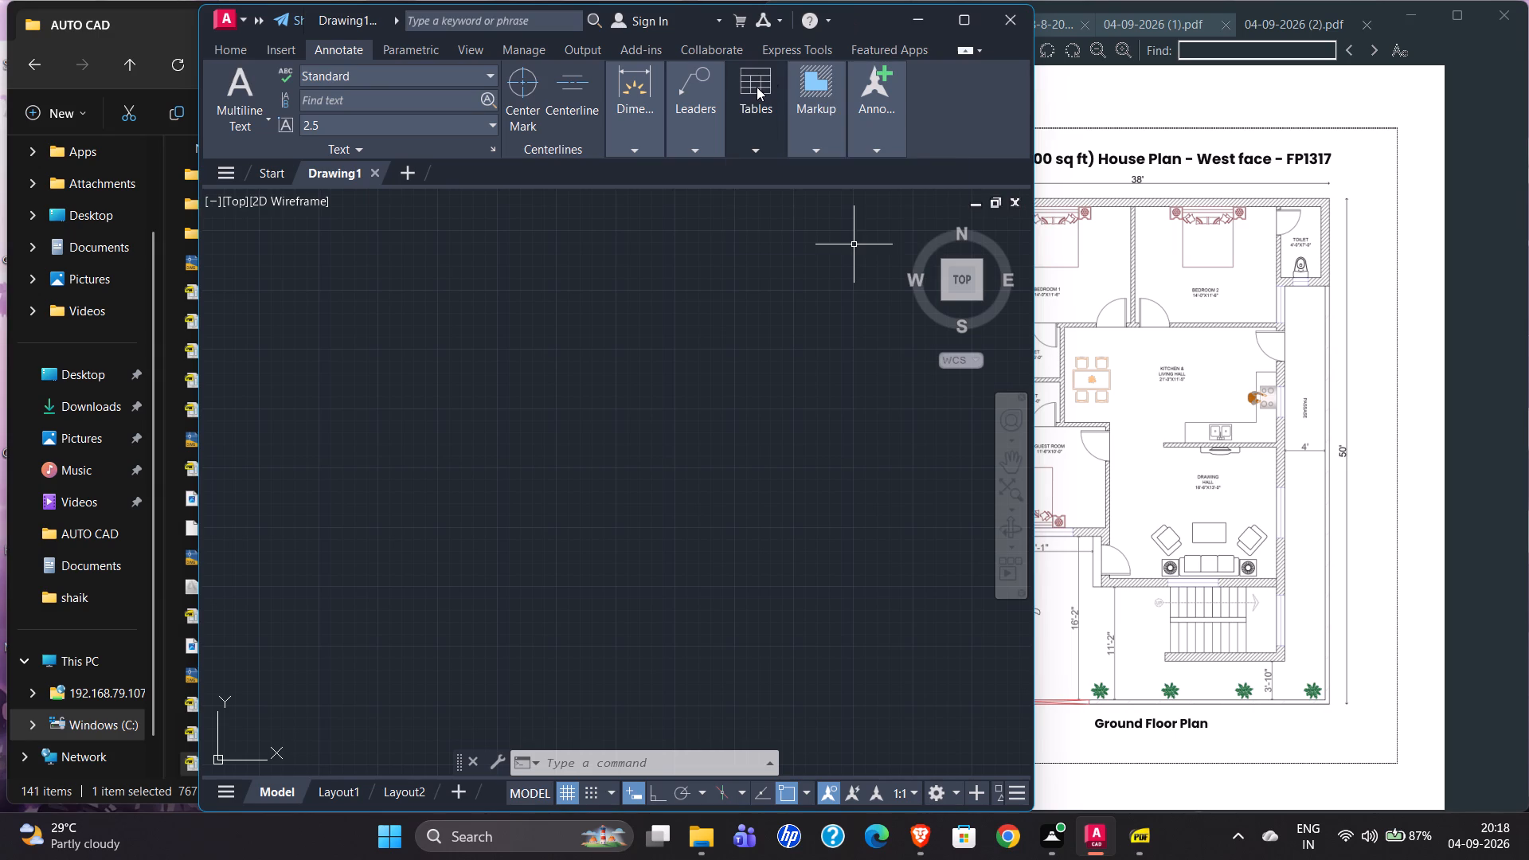
pyautogui.moveTo(757, 87); pyautogui.dragTo(954, 25)
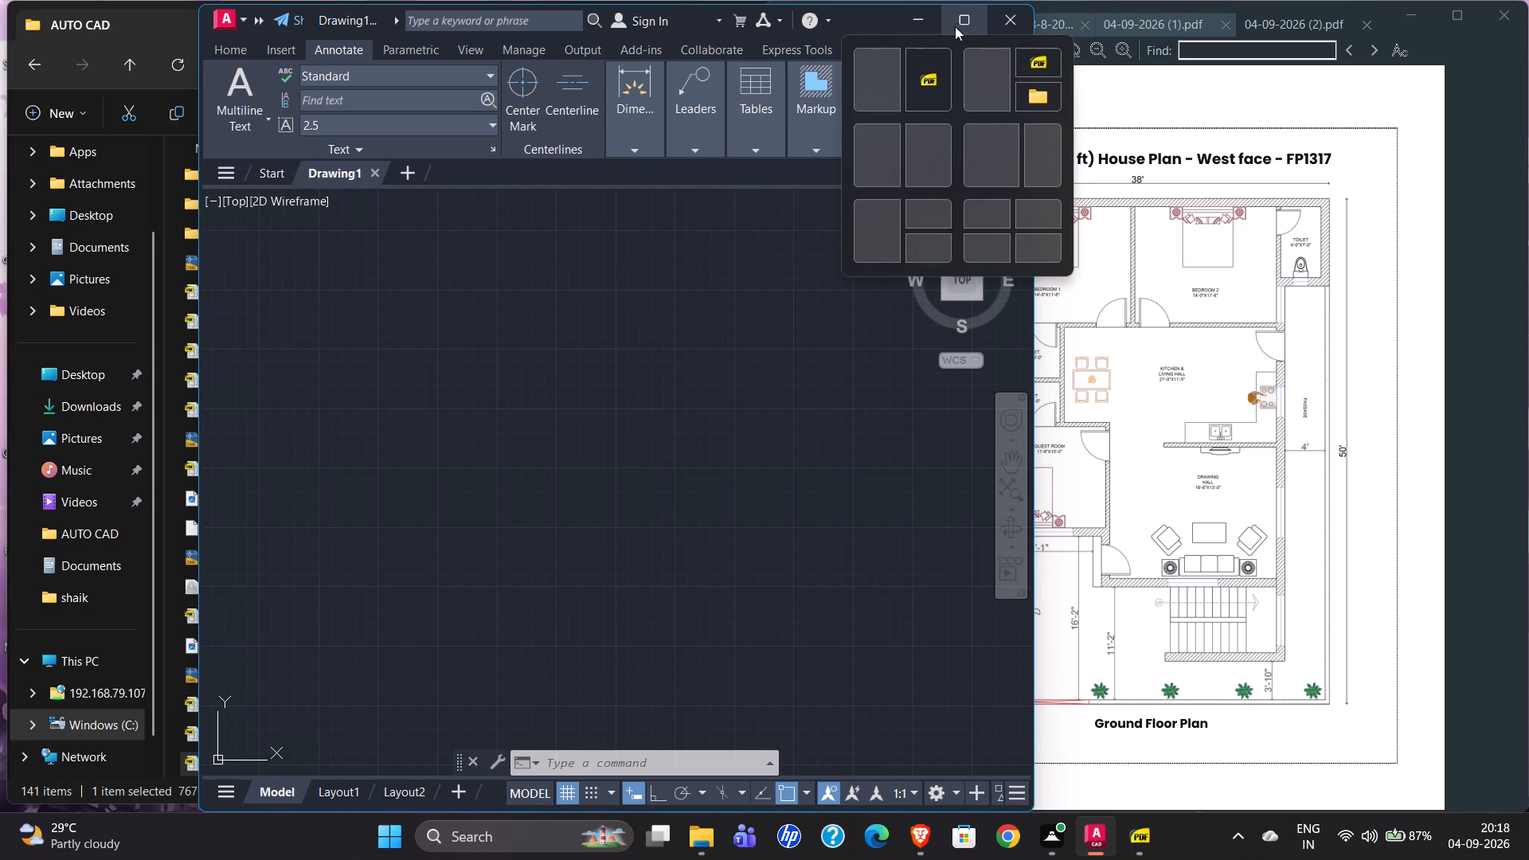
pyautogui.click(899, 67)
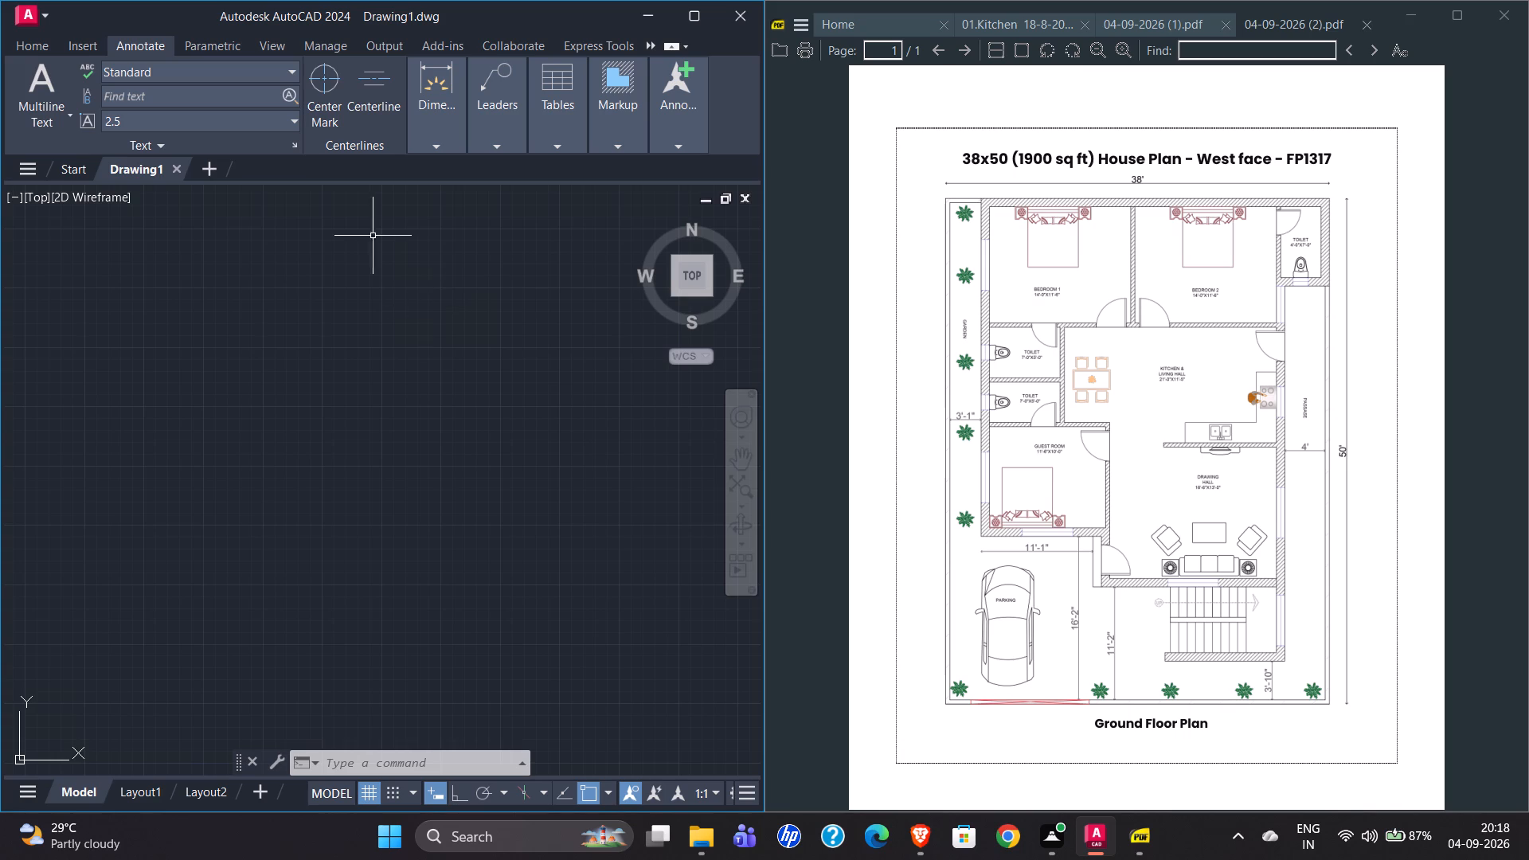
# Configure the drawing units to Engineering length with 0'-0.0" precision and an insertion scale of Inches.
pyautogui.write('UNITS')
pyautogui.press('Return')
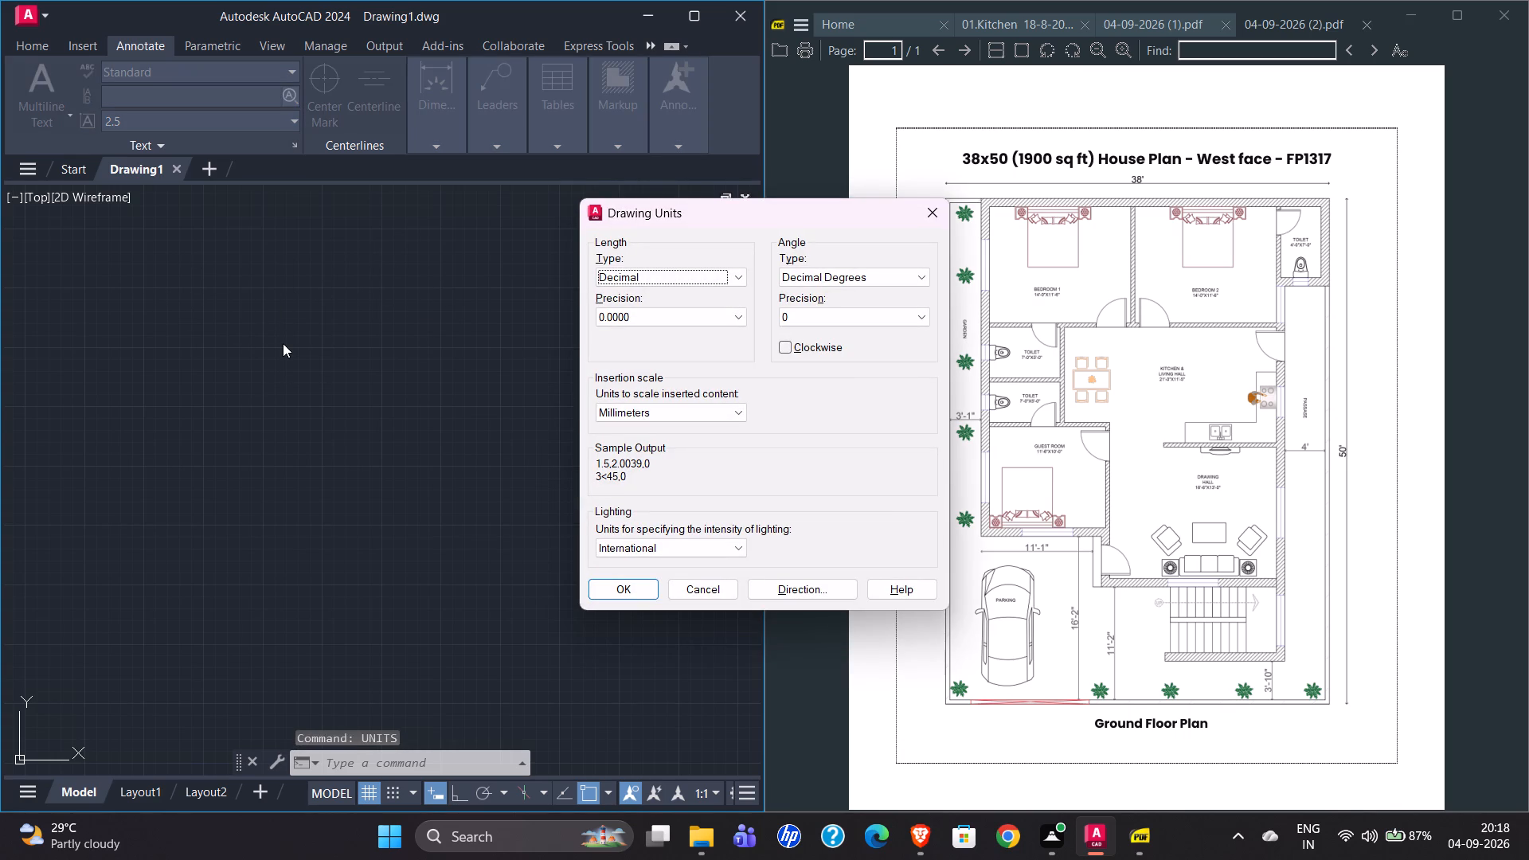
pyautogui.click(682, 278)
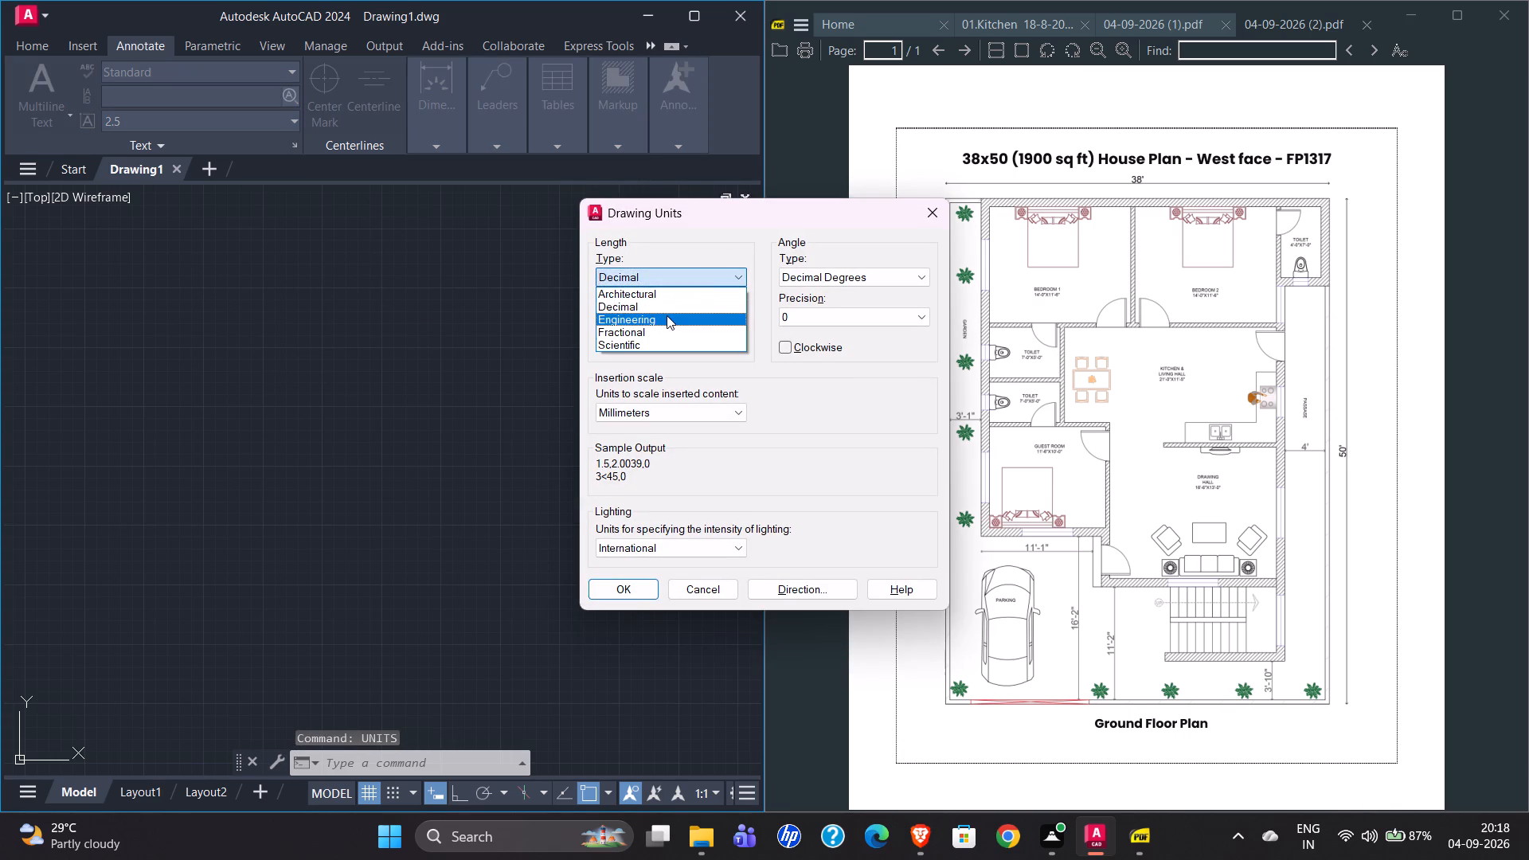
pyautogui.click(667, 316)
pyautogui.click(667, 316)
pyautogui.click(655, 346)
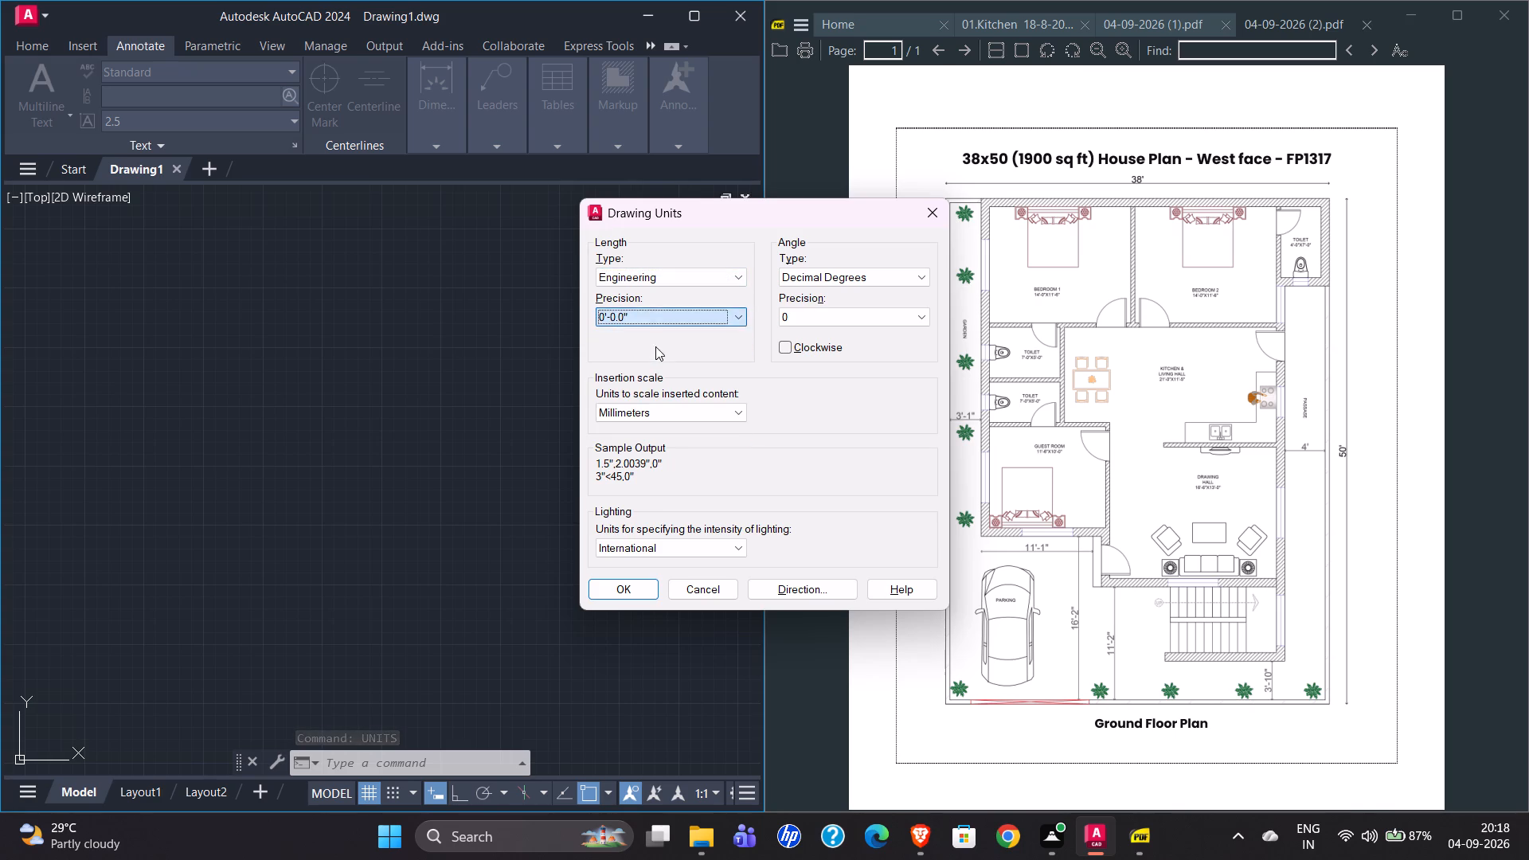
pyautogui.click(694, 405)
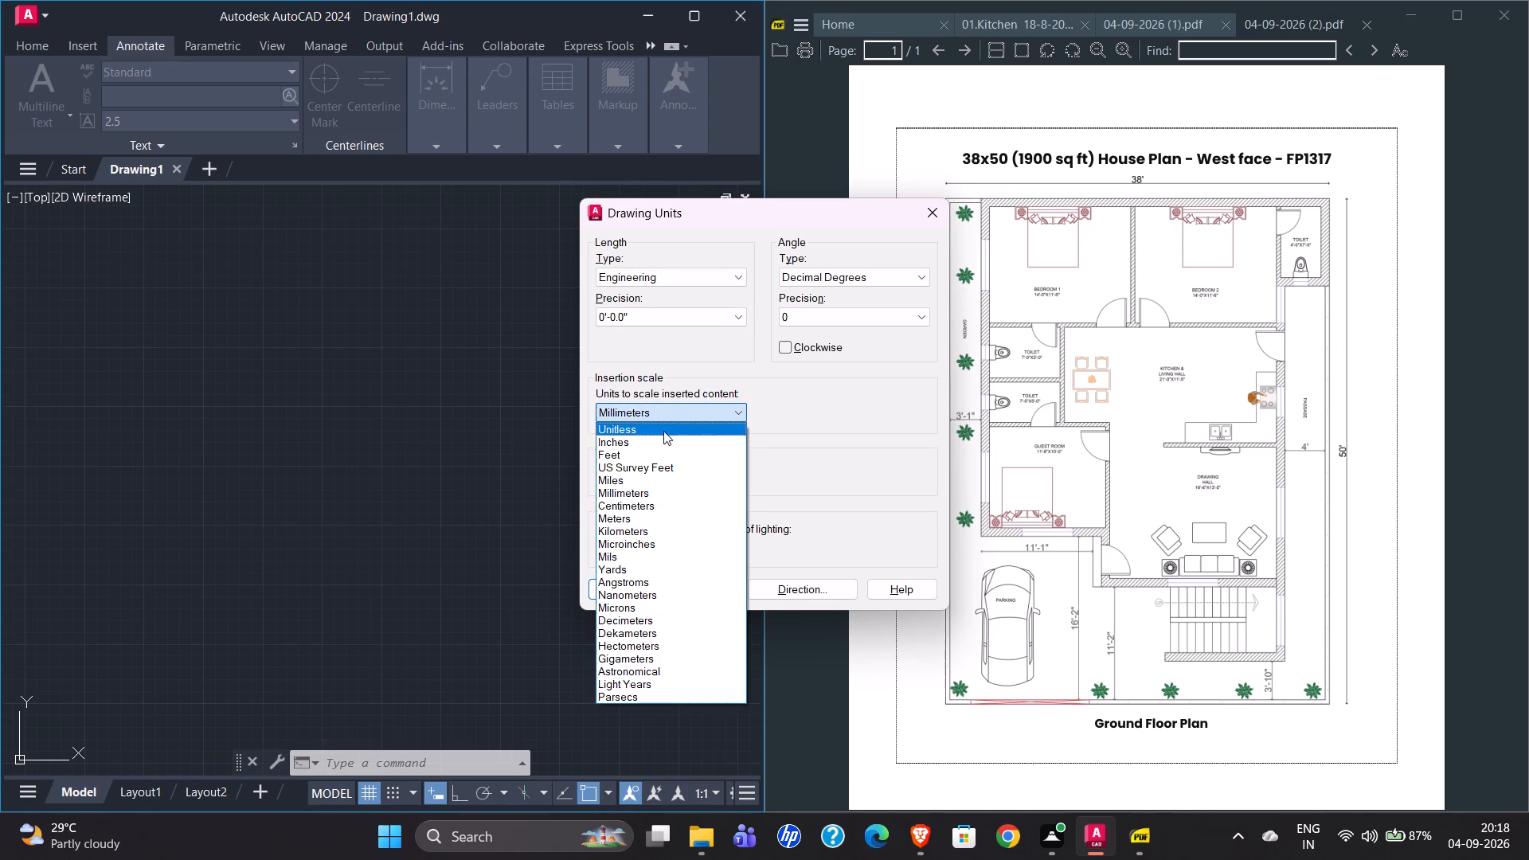
pyautogui.click(653, 444)
pyautogui.click(613, 586)
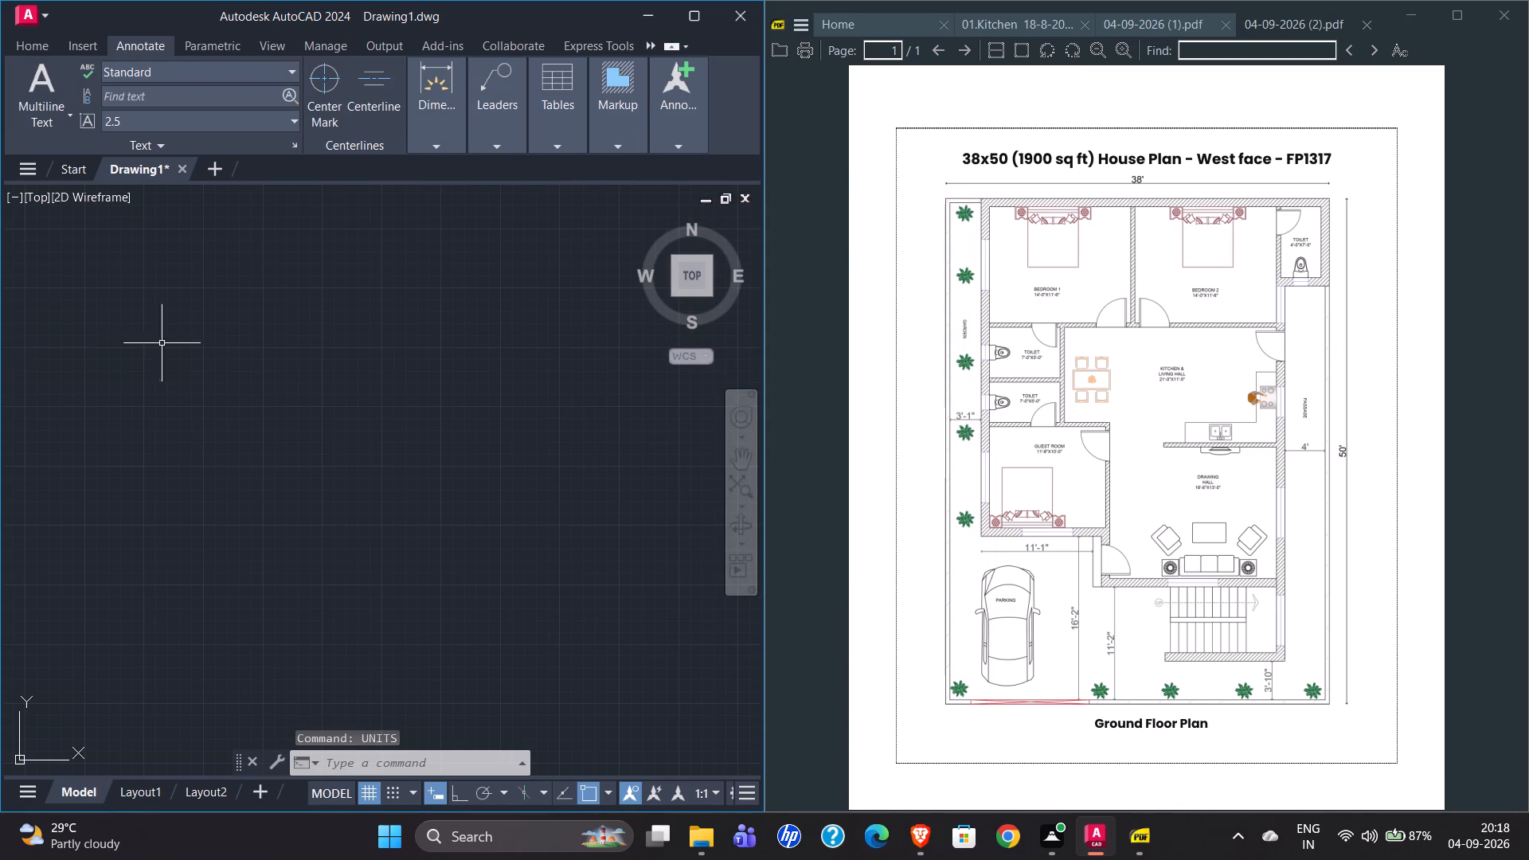
# Draw the plot boundary as a rectangle starting at 0,0, 38' wide and 50' high.
pyautogui.scroll(-3, 334, 432)
pyautogui.scroll(3, 151, 529)
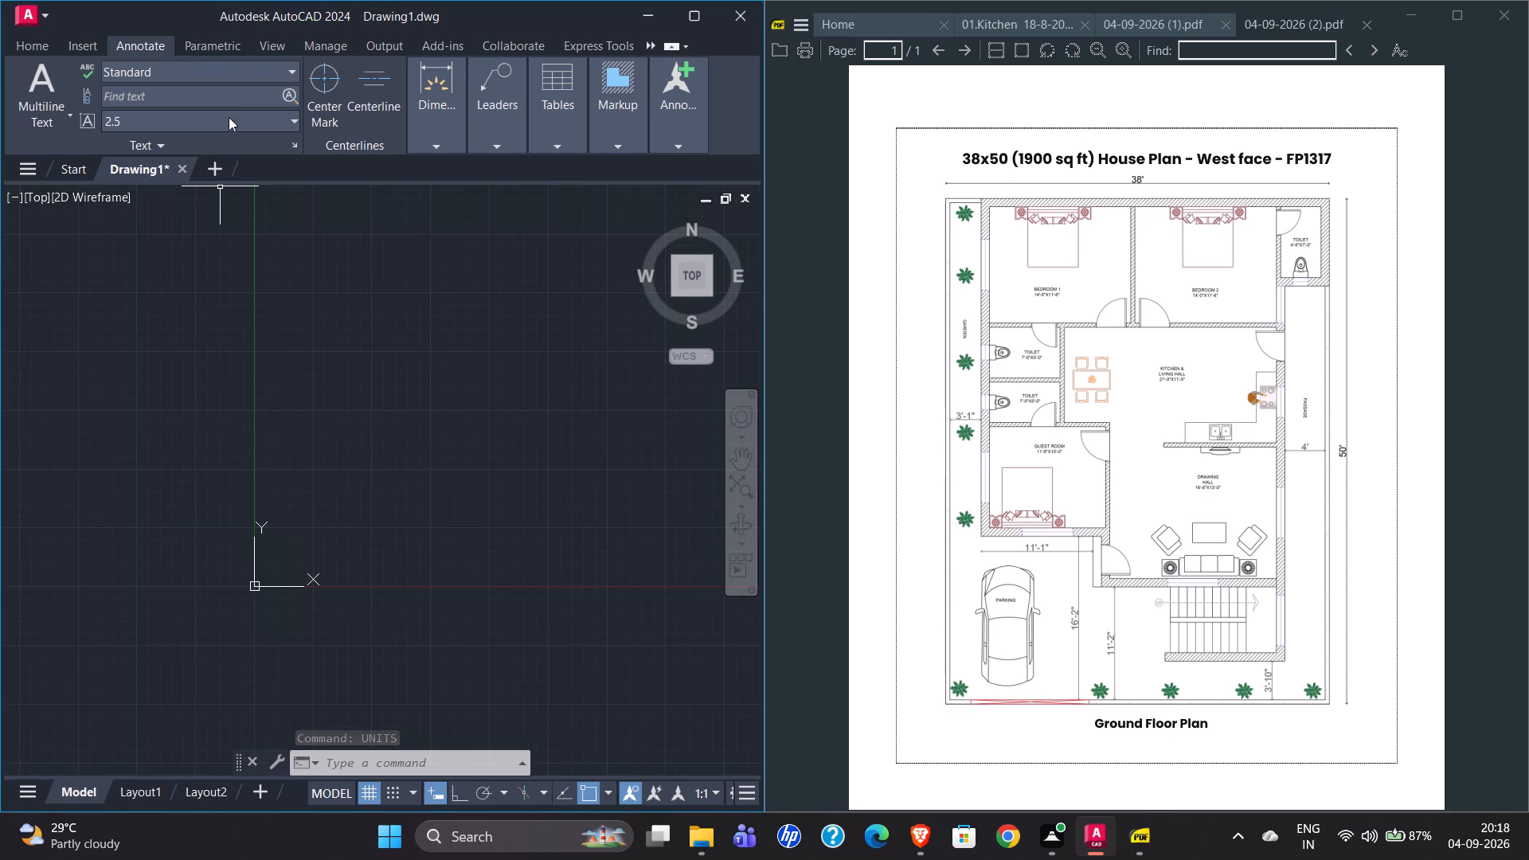
pyautogui.click(40, 40)
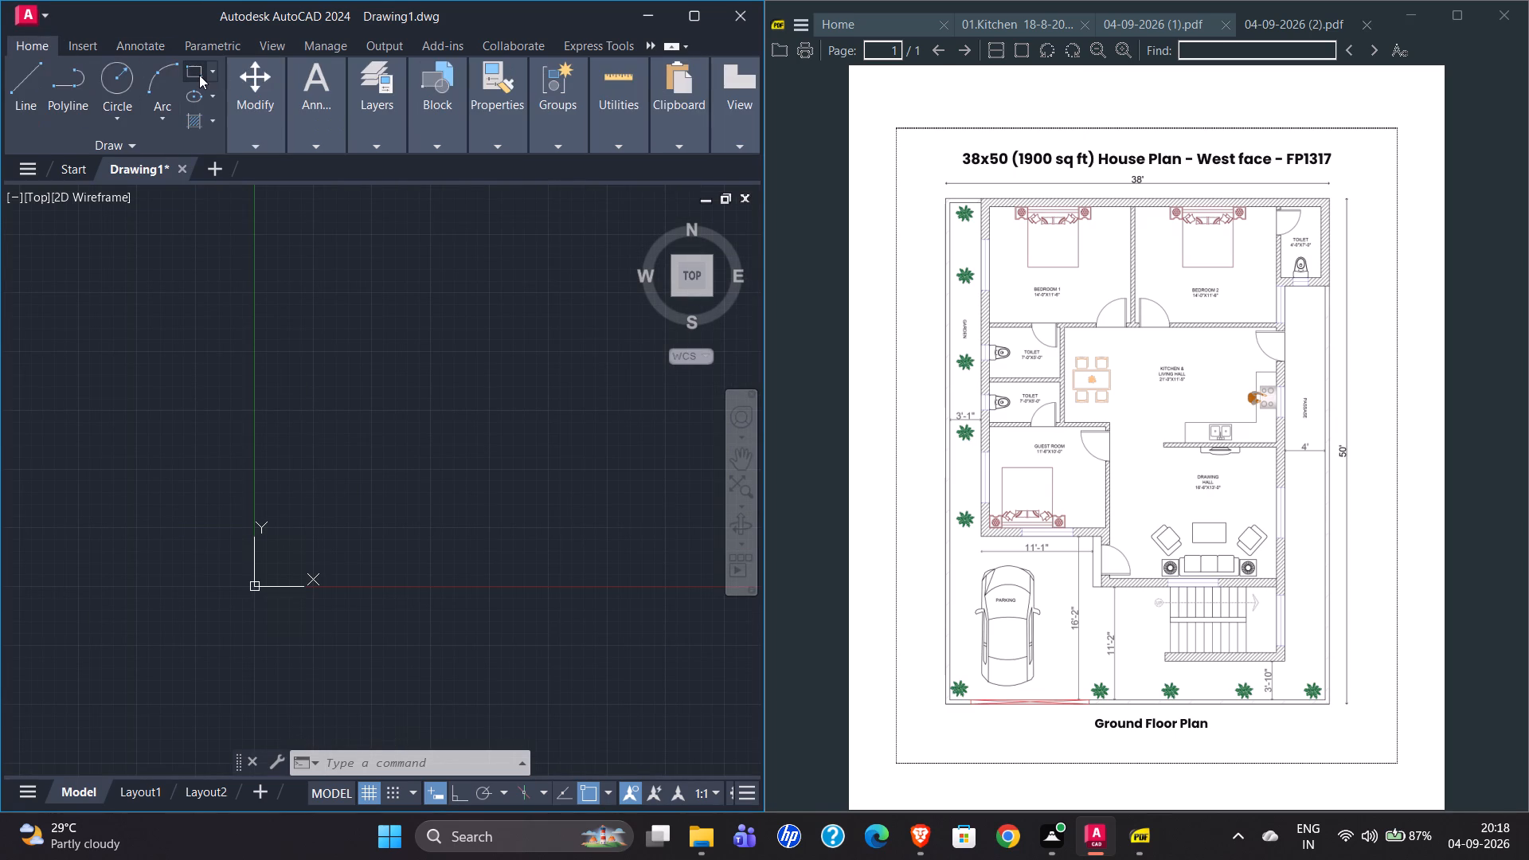
pyautogui.click(199, 75)
pyautogui.scroll(3, 263, 603)
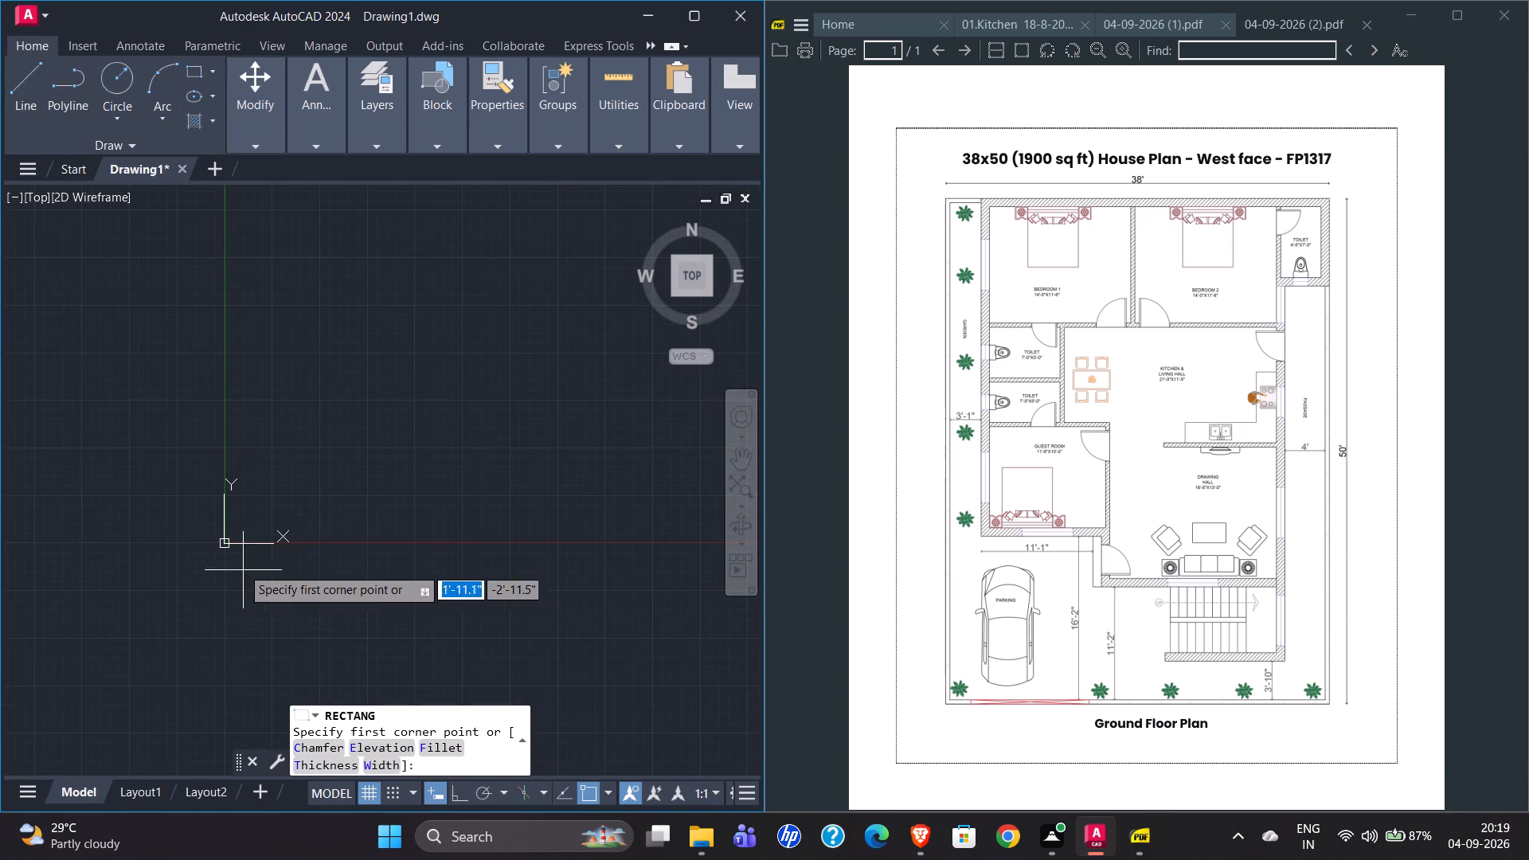
pyautogui.scroll(2, 219, 514)
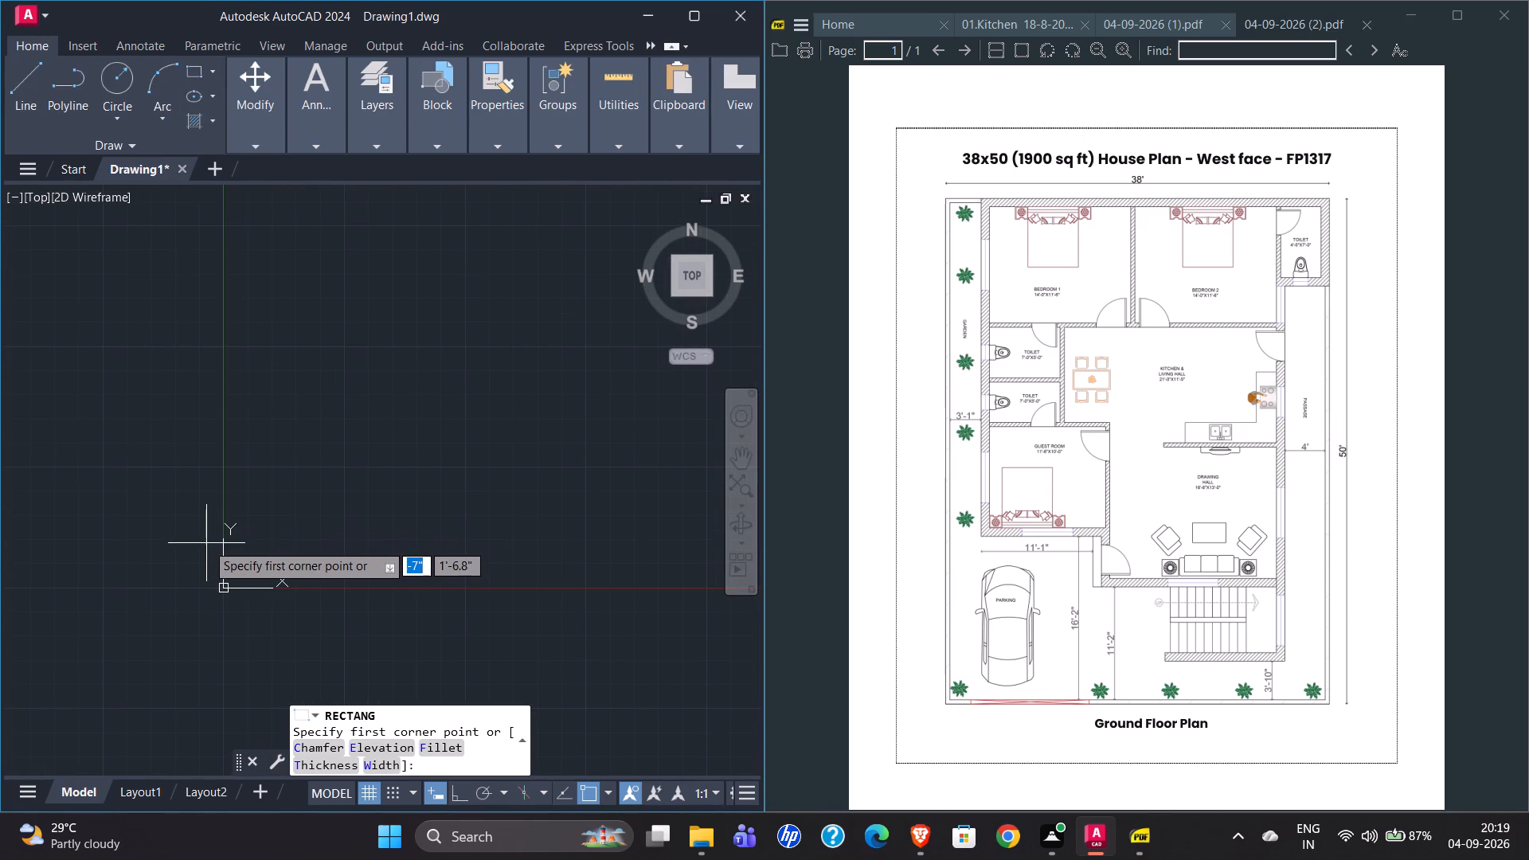
pyautogui.press('0')
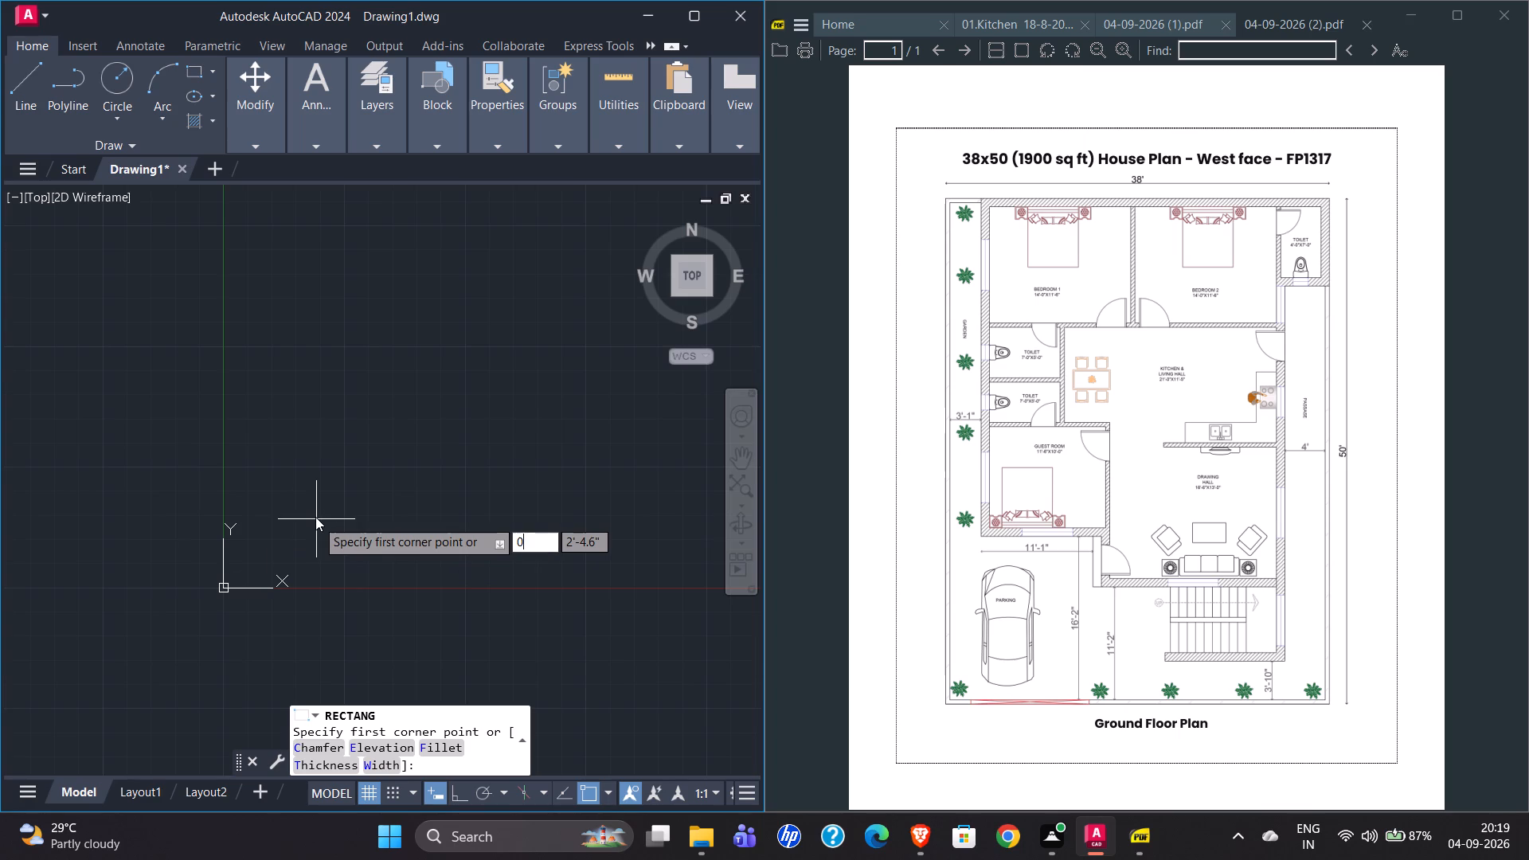
pyautogui.write(',0')
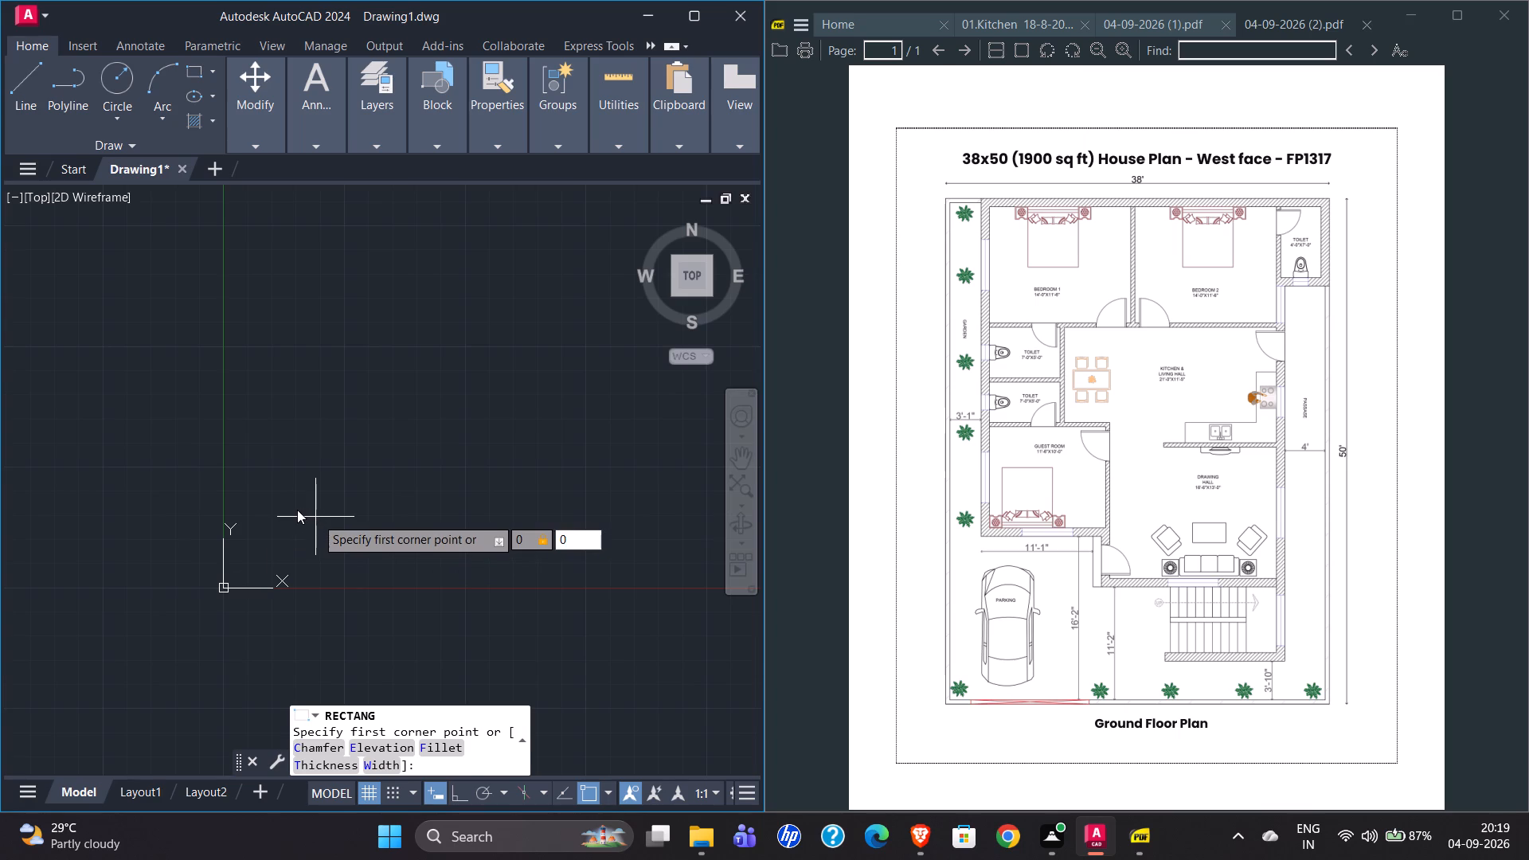
pyautogui.press('Return')
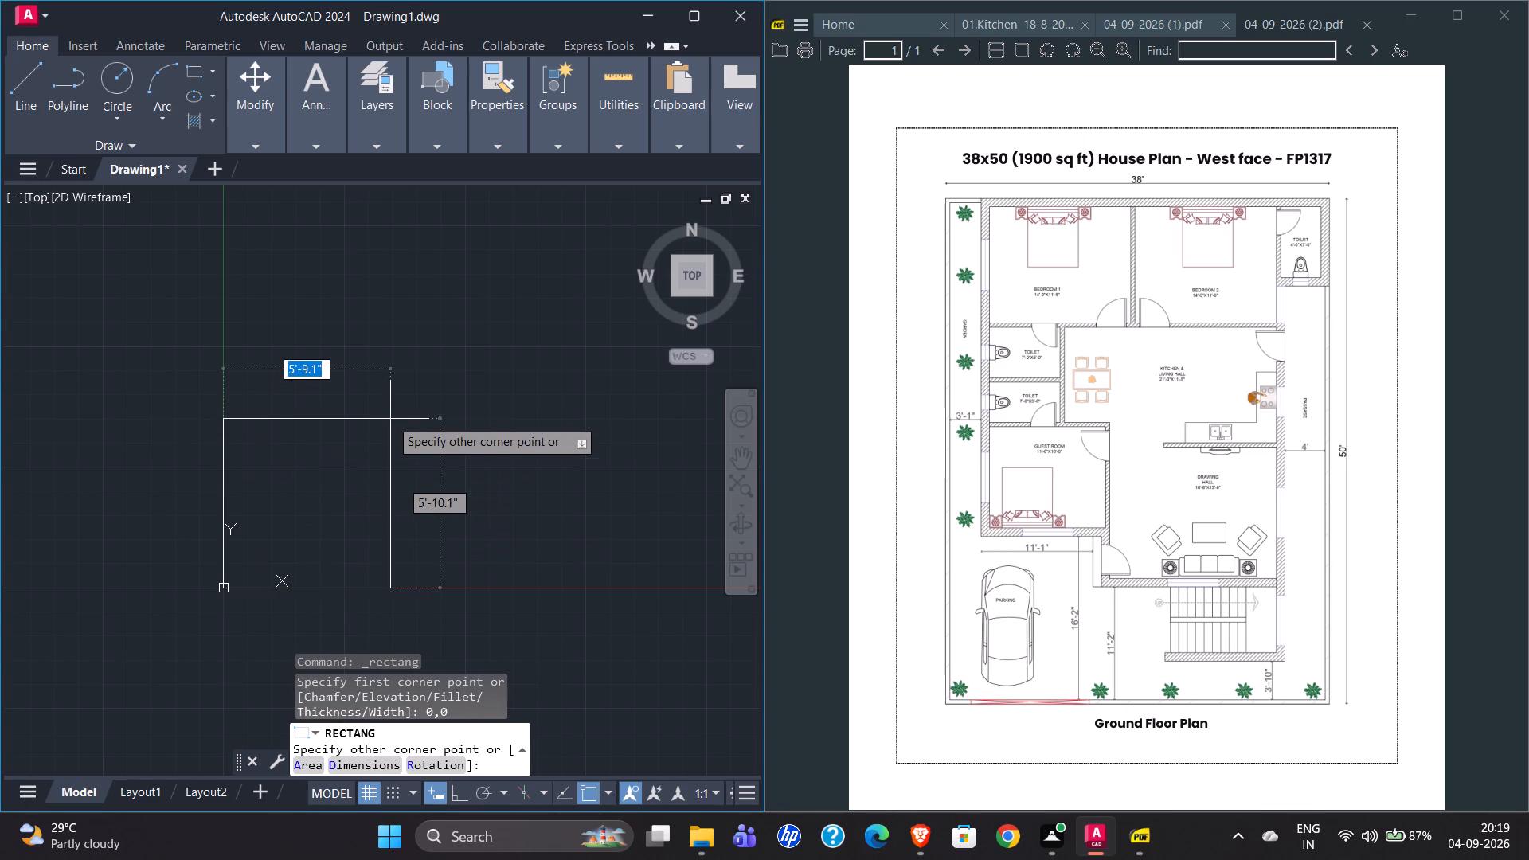
pyautogui.scroll(-3, 287, 487)
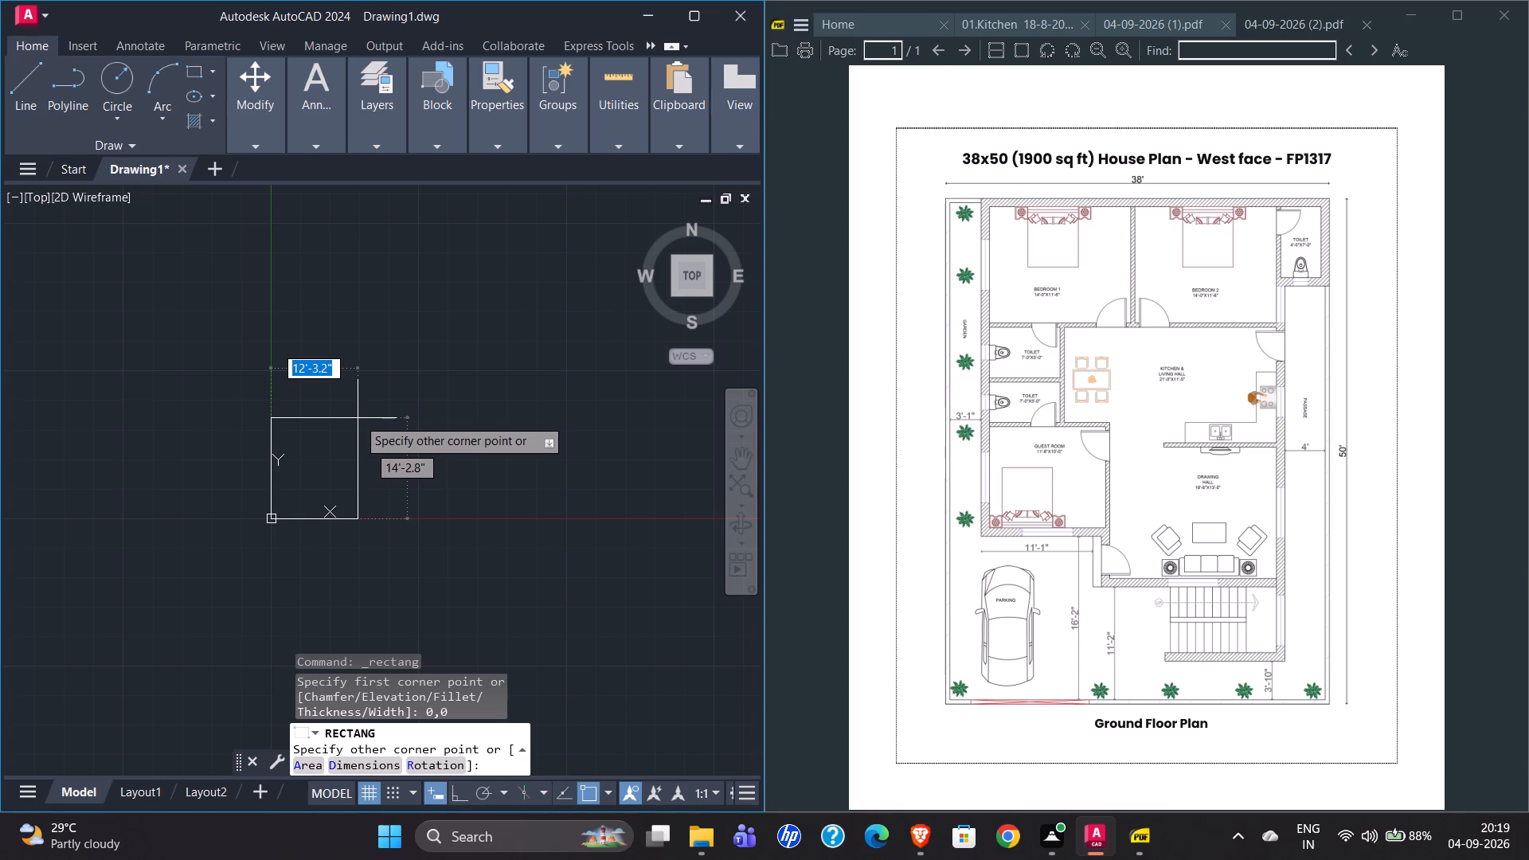
pyautogui.write('38')
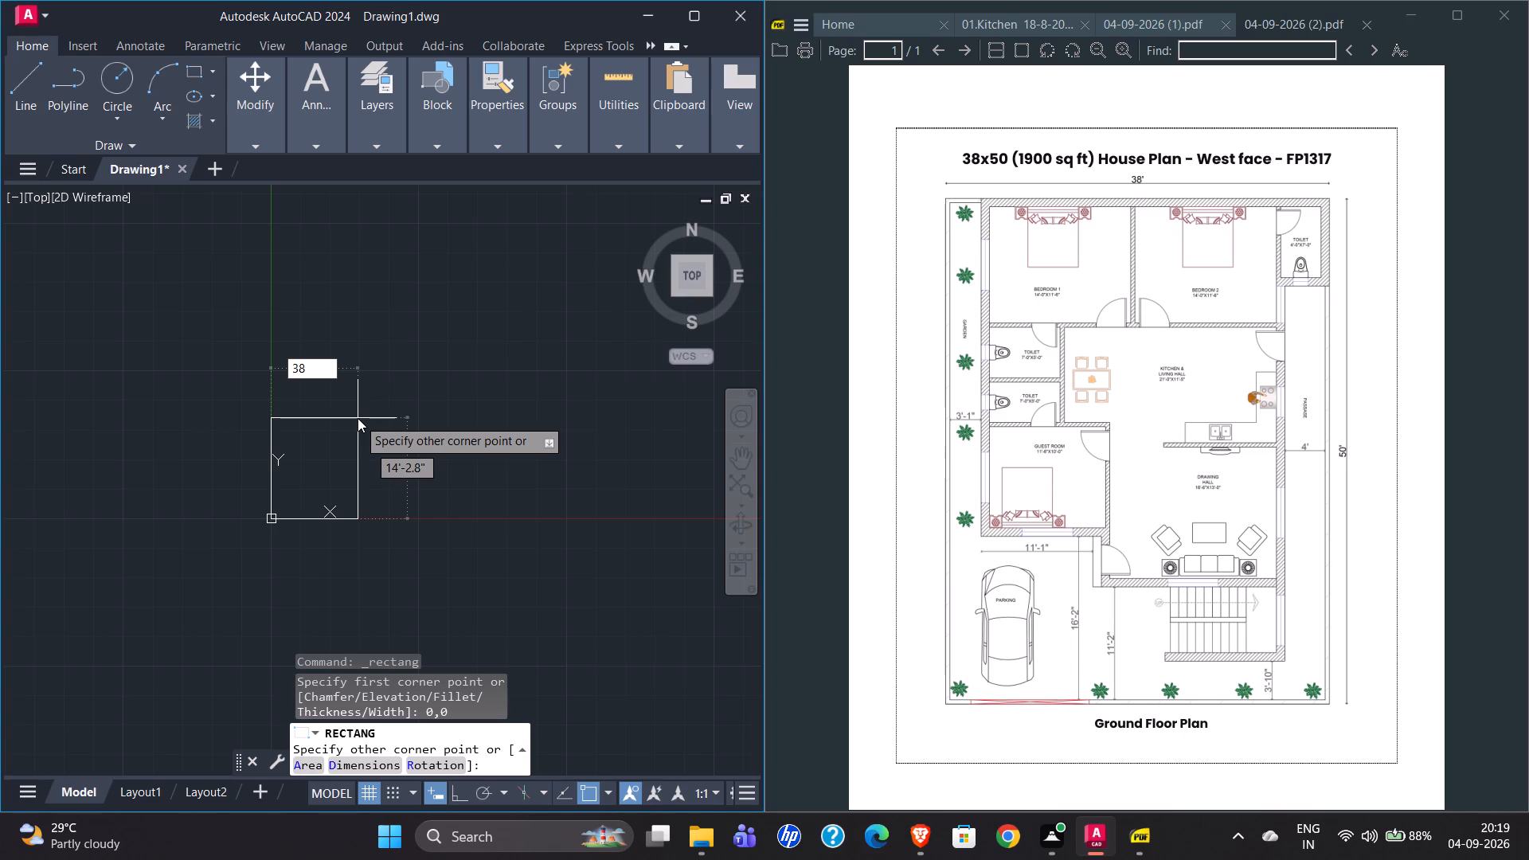
pyautogui.press("'")
pyautogui.press('Tab')
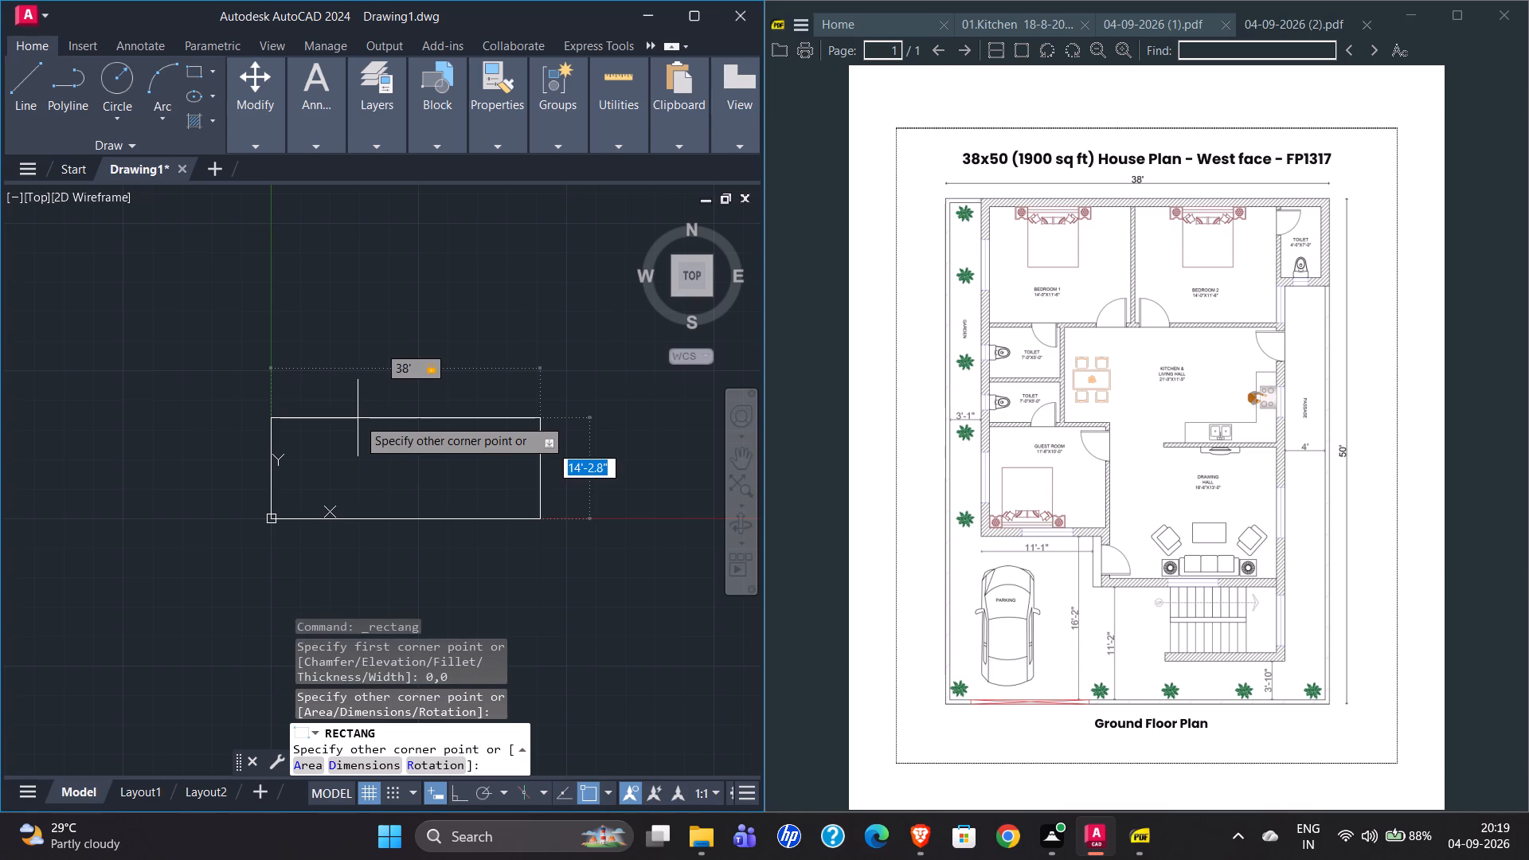
pyautogui.write('50')
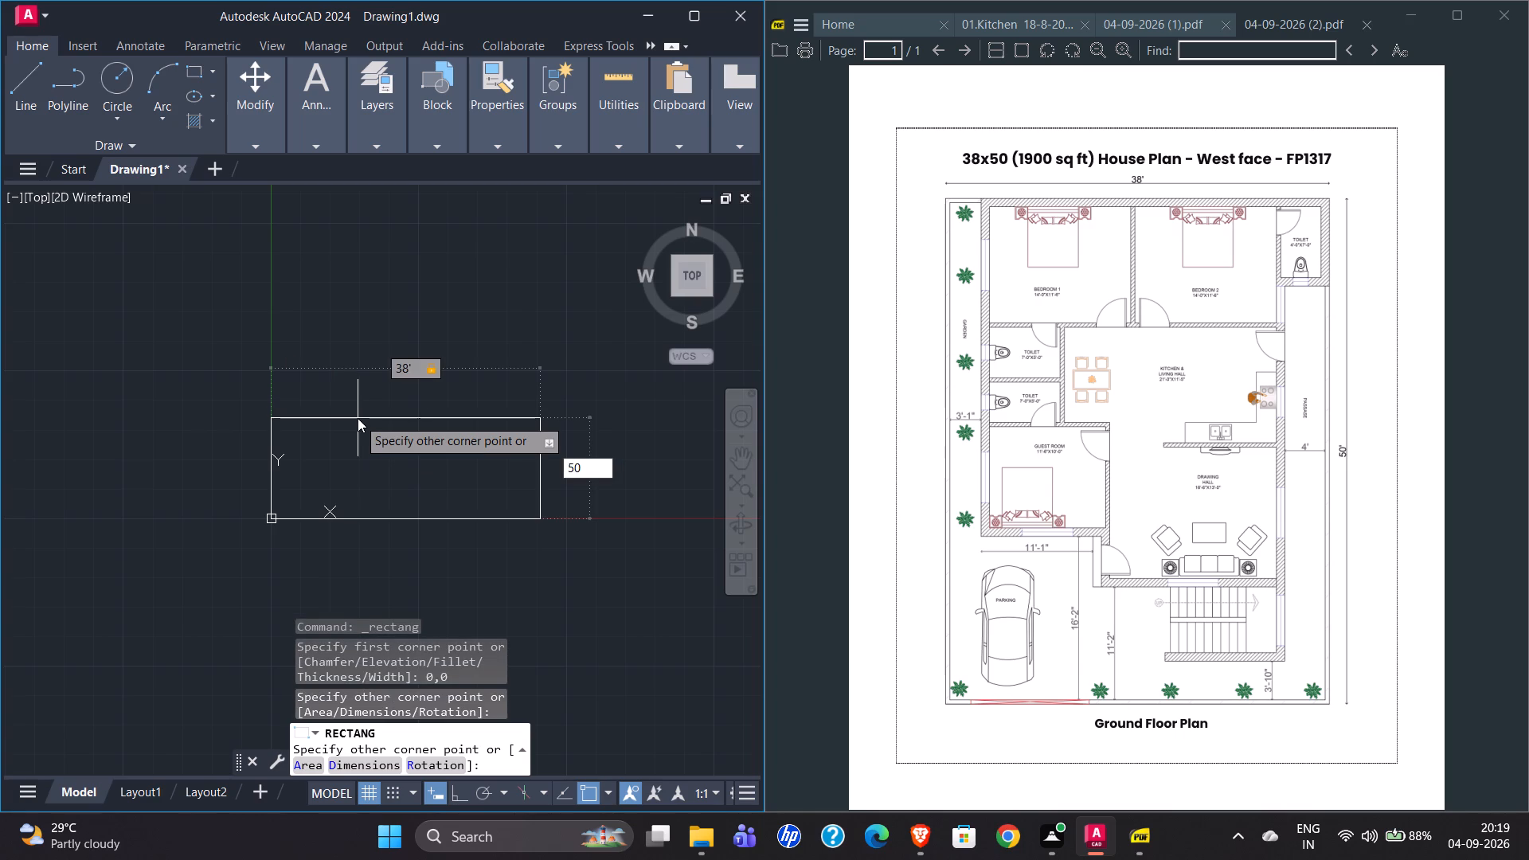
pyautogui.press("'")
pyautogui.press('Return')
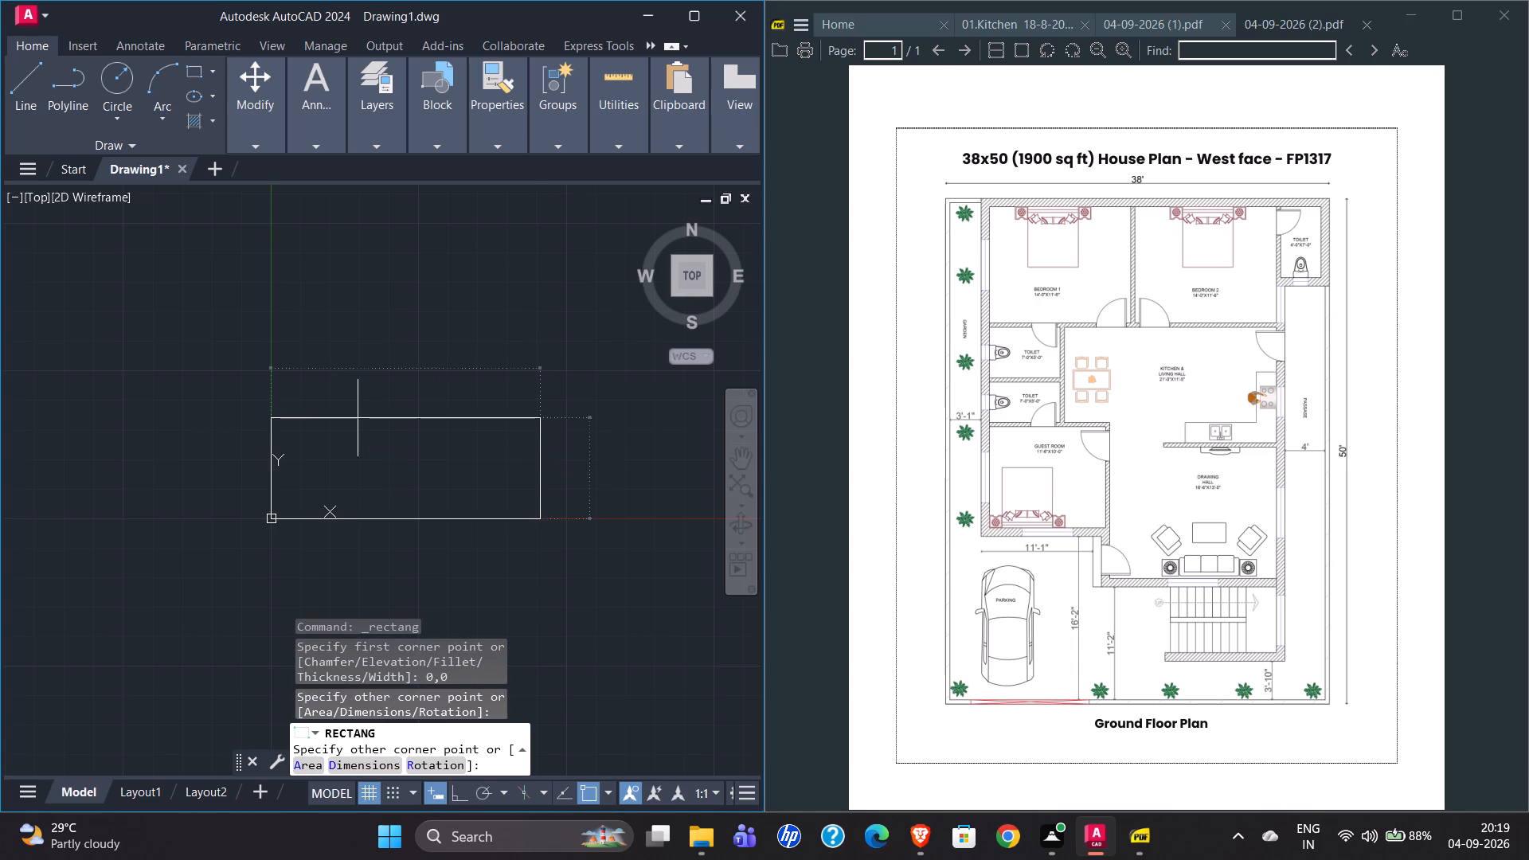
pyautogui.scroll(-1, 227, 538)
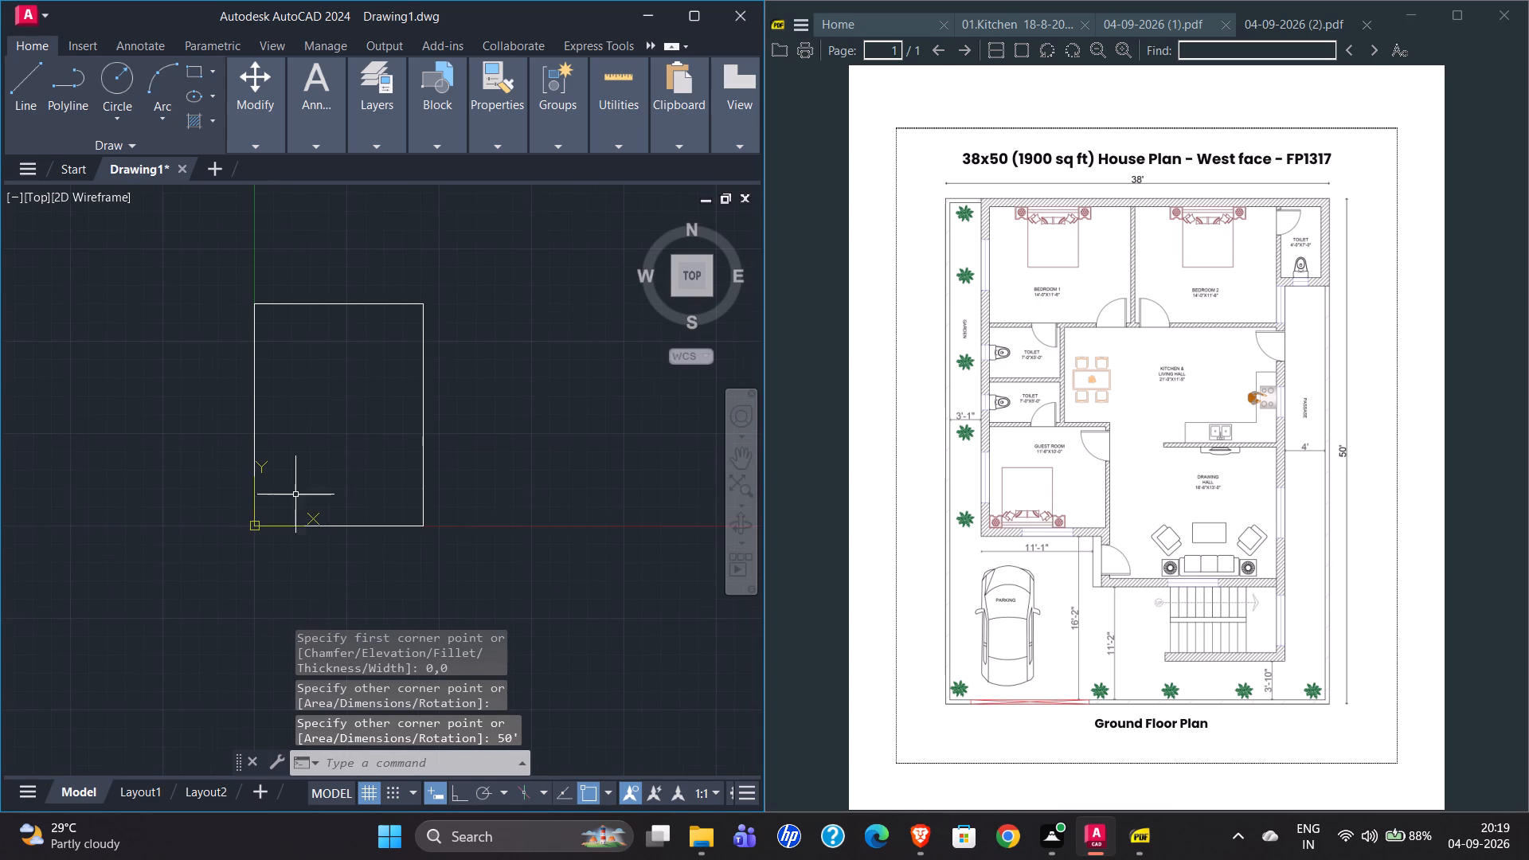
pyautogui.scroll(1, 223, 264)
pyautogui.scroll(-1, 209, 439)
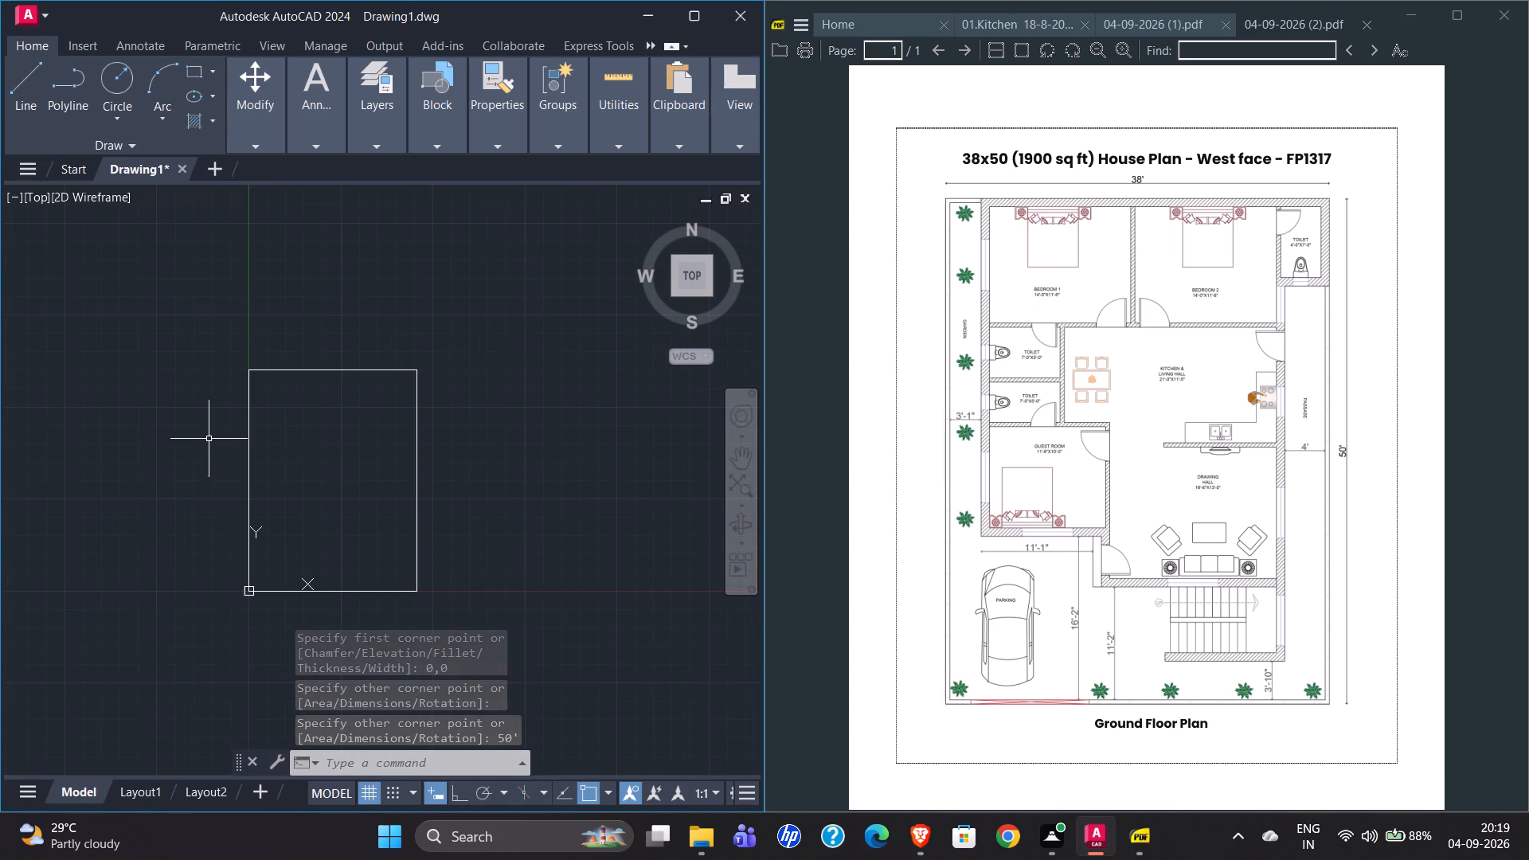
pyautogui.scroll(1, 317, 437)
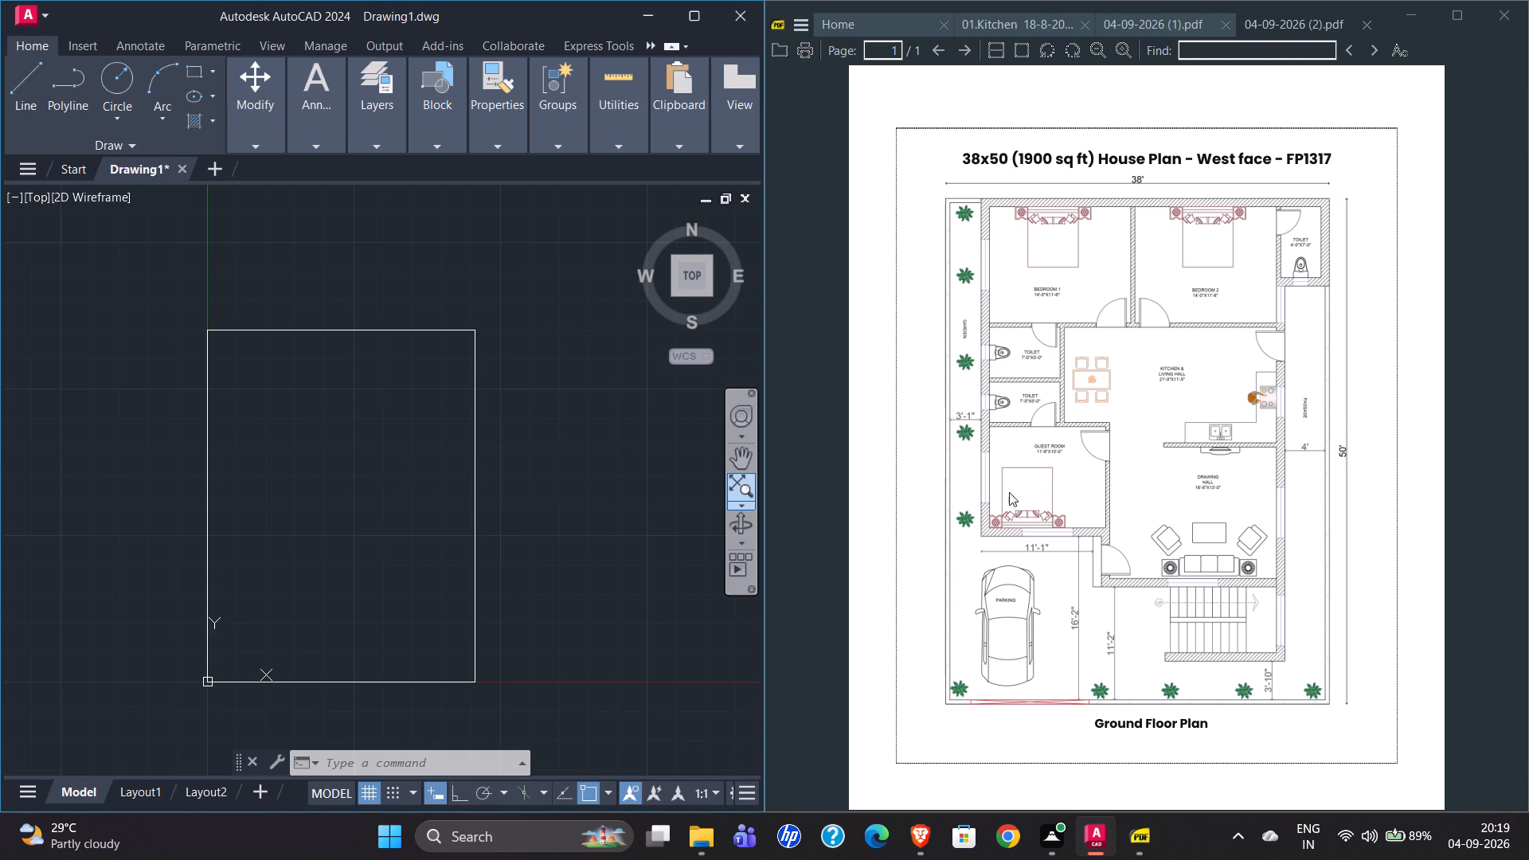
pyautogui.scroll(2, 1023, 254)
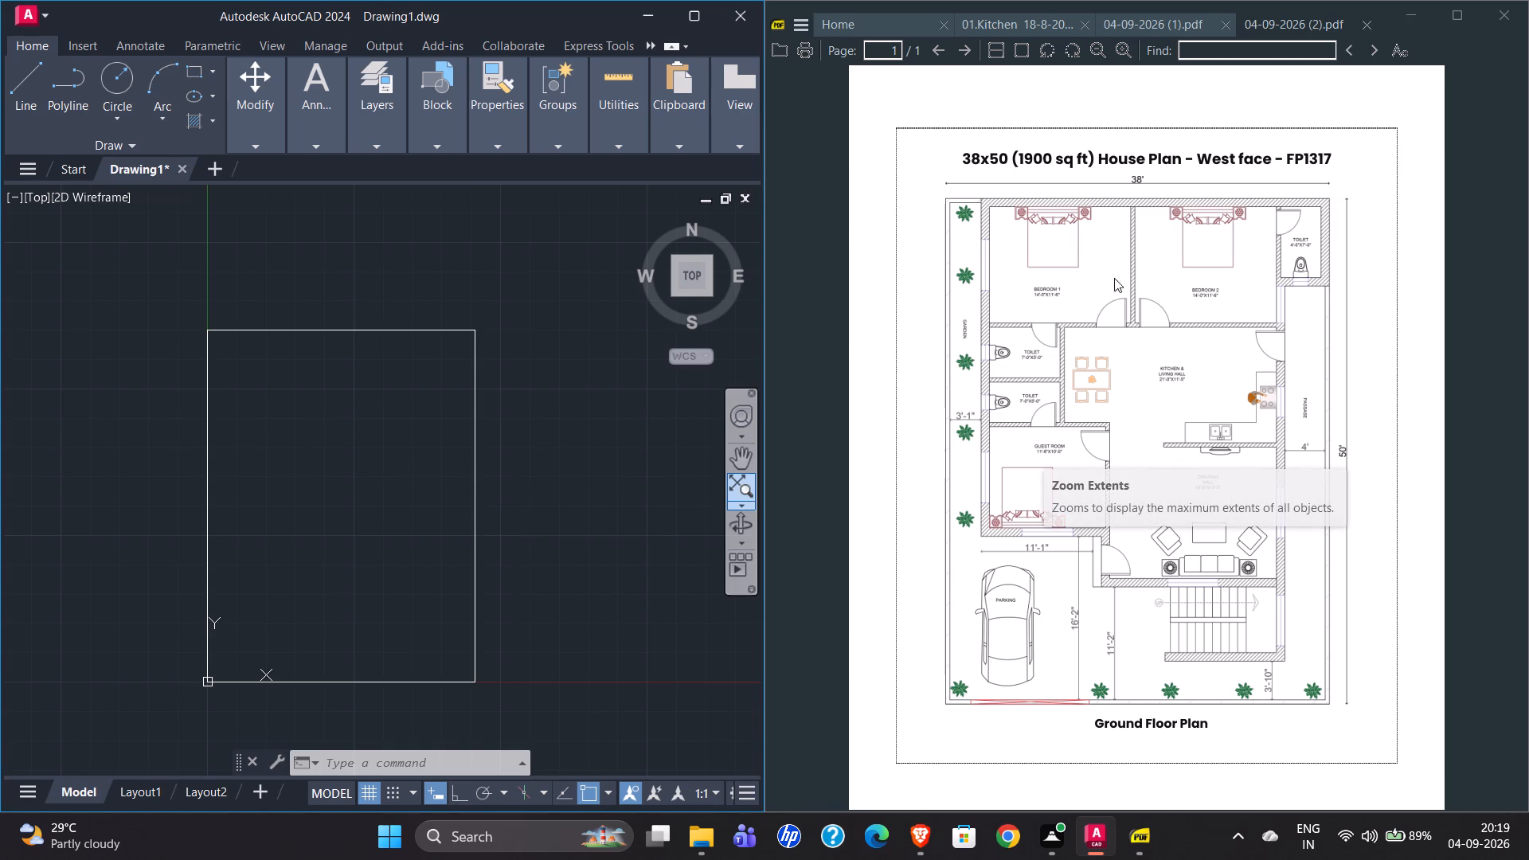
# Examine the reference ground floor plan's room sizes, garden and passage widths, and the parking and staircase setback dimensions.
pyautogui.keyDown('ctrl'); pyautogui.scroll(3, 1124, 389); pyautogui.keyUp('ctrl')
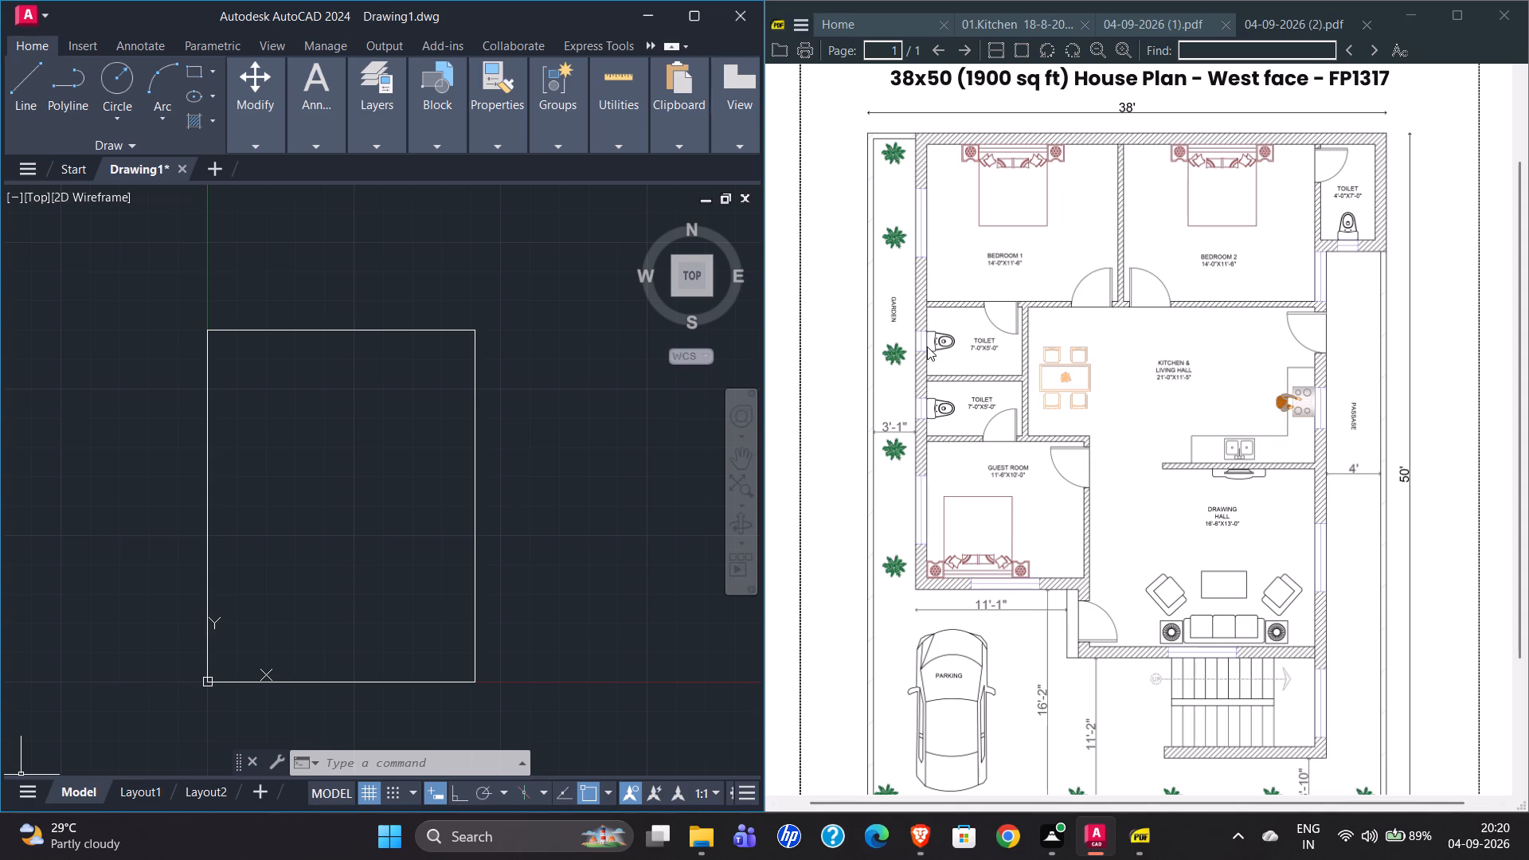
pyautogui.scroll(-4, 1200, 409)
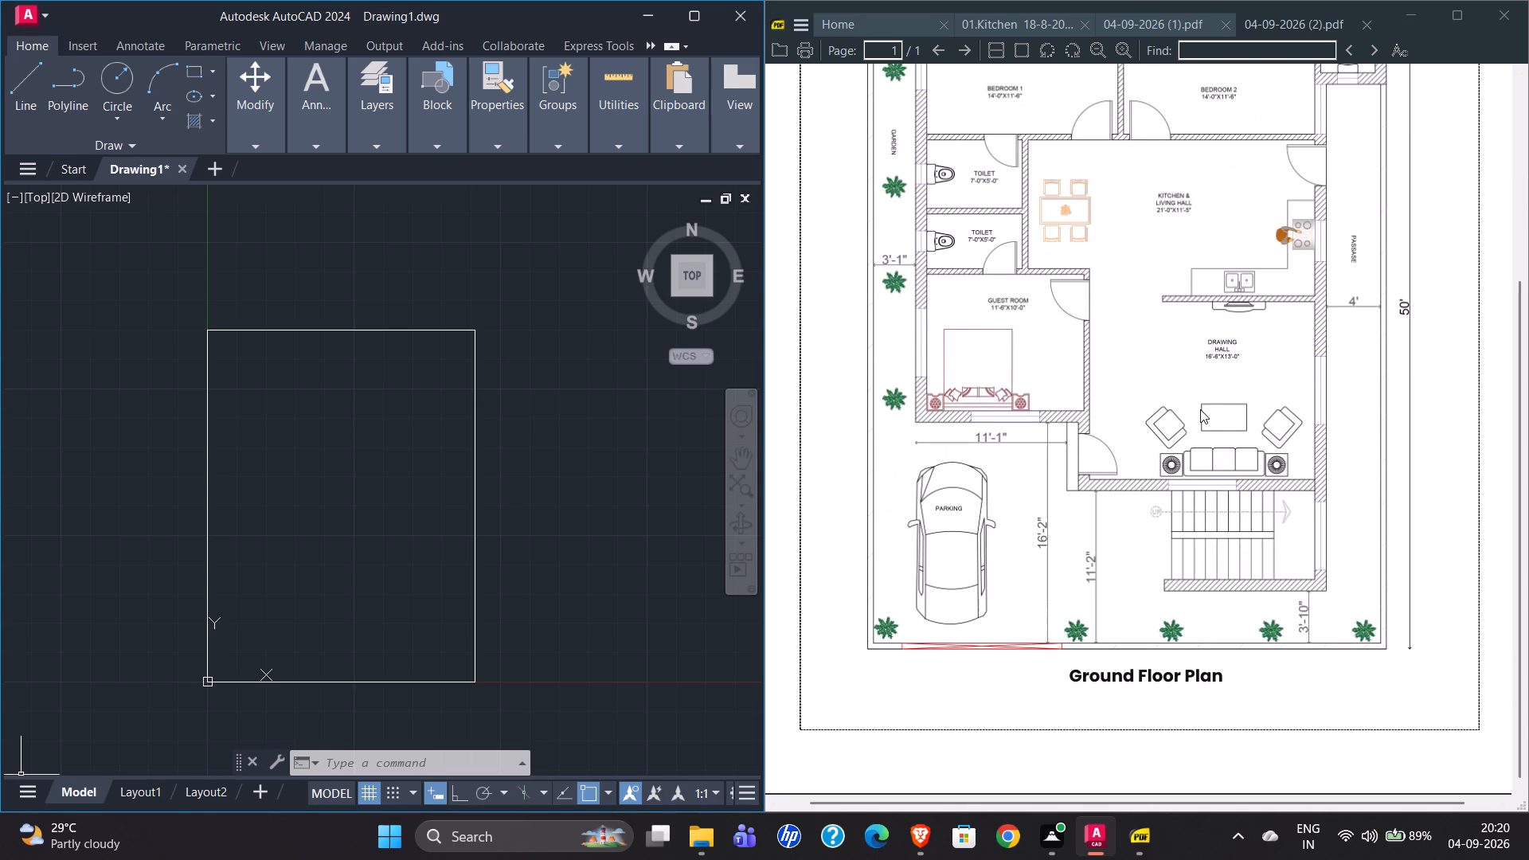
pyautogui.scroll(-2, 1200, 409)
pyautogui.scroll(6, 1200, 409)
pyautogui.scroll(-6, 1200, 409)
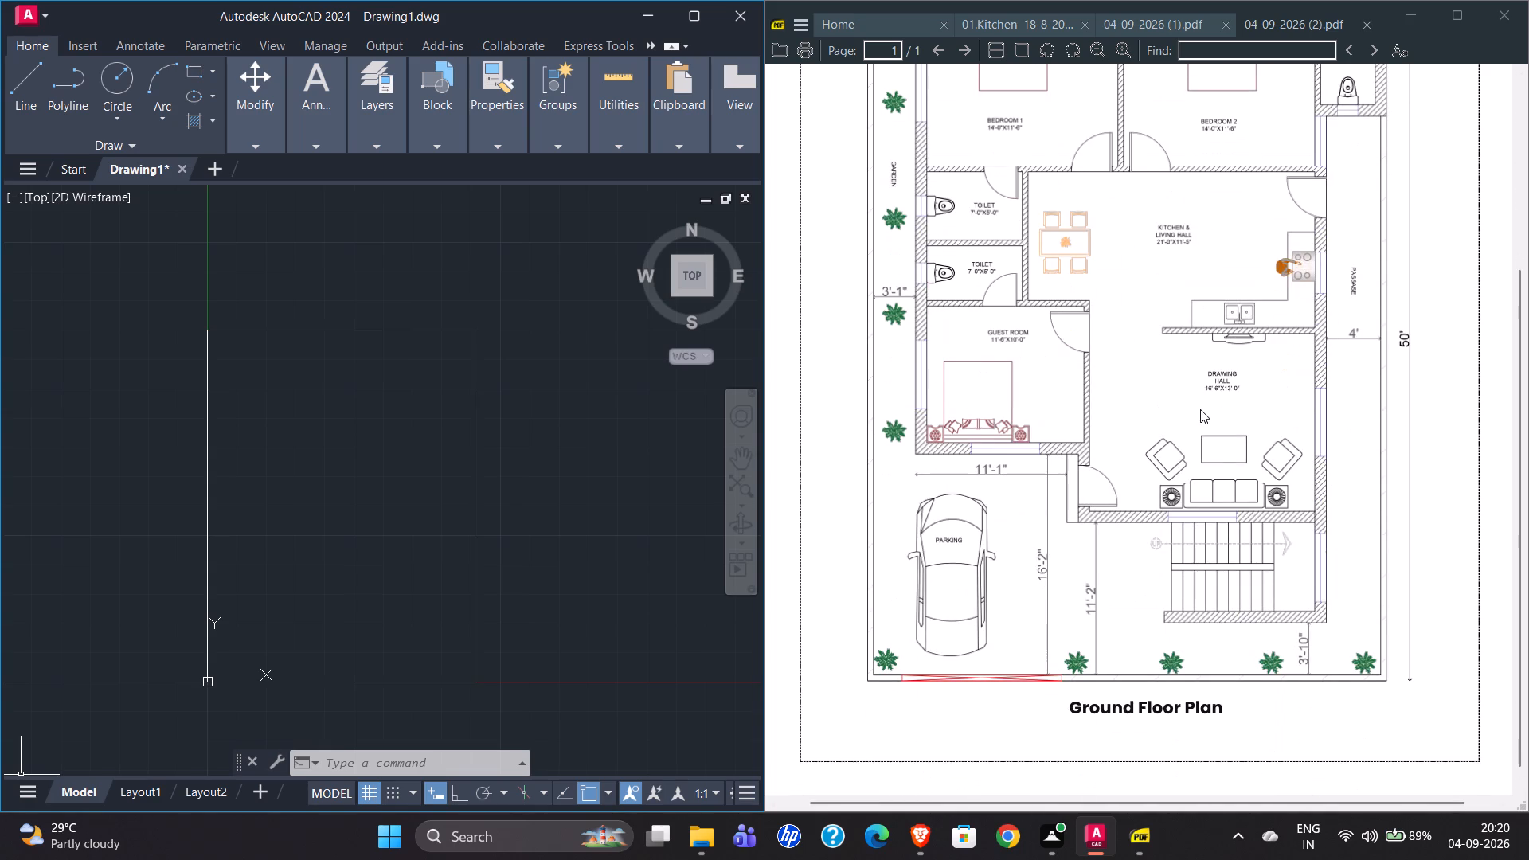
pyautogui.scroll(-1, 1200, 409)
pyautogui.scroll(1, 1200, 409)
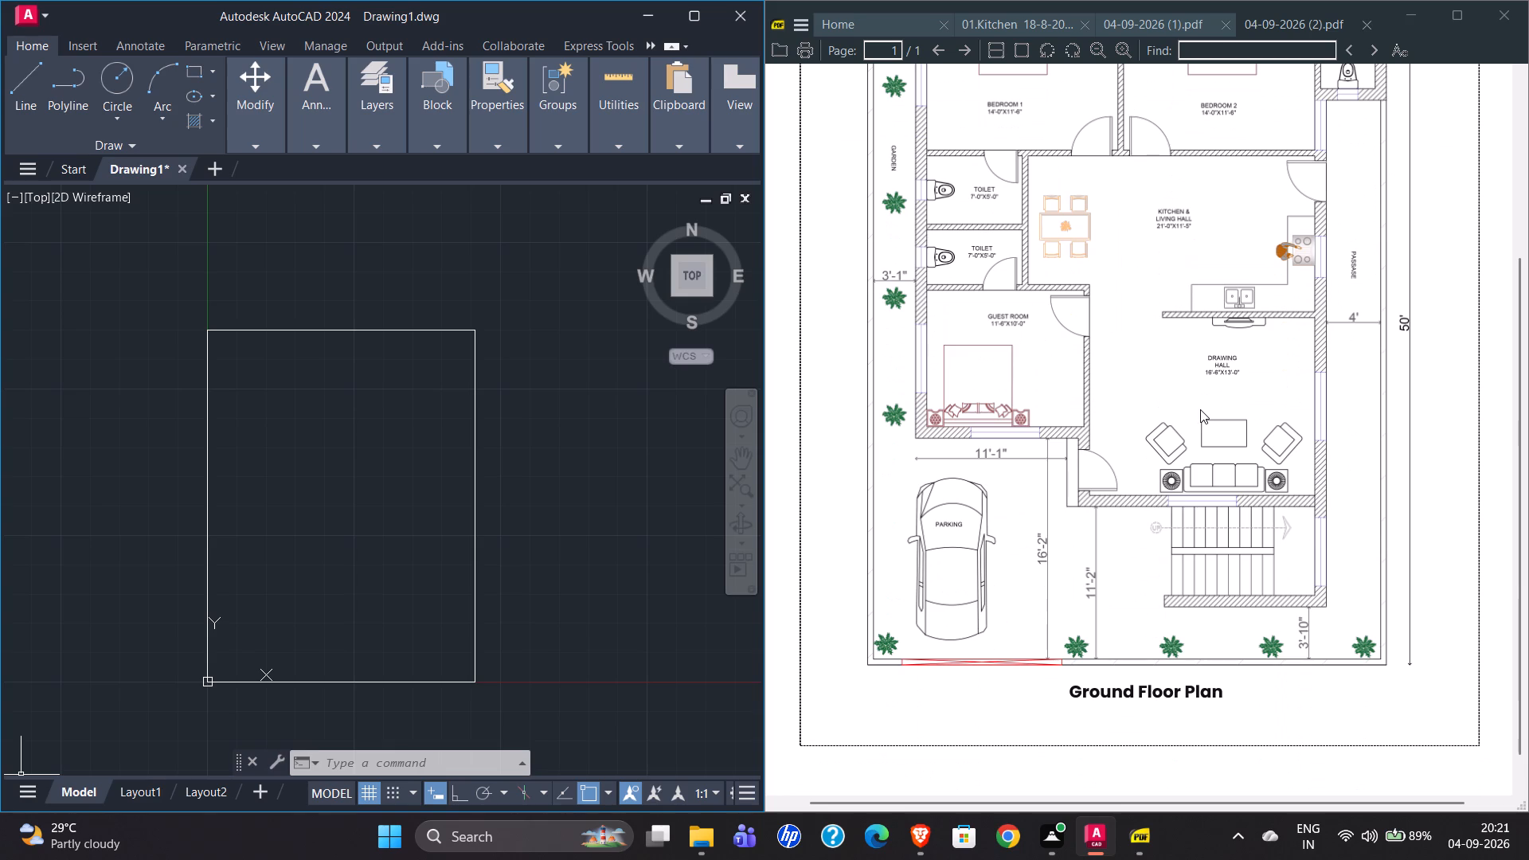
pyautogui.scroll(1, 1201, 409)
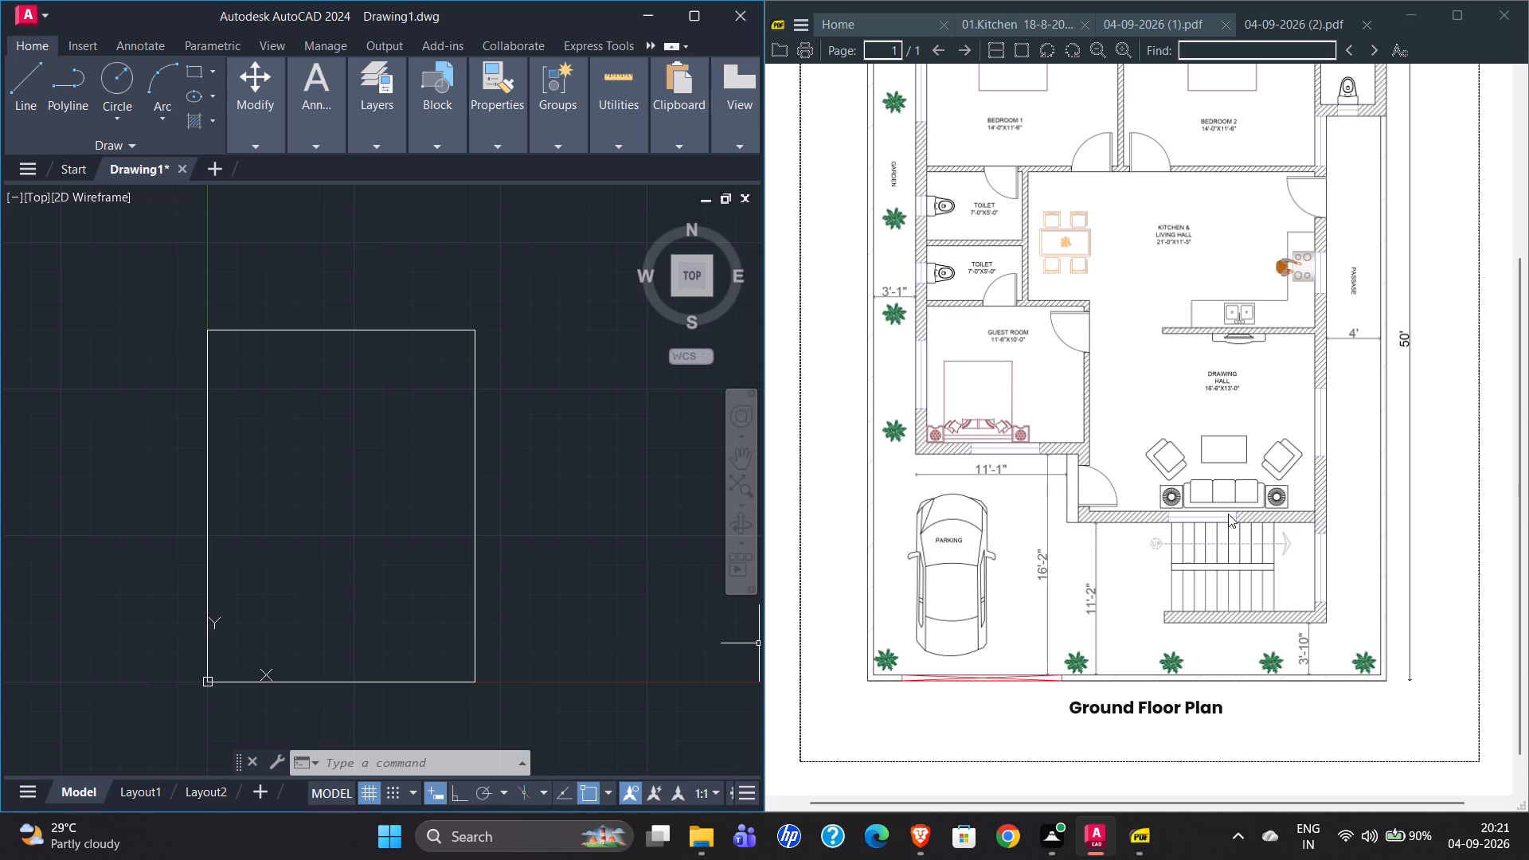
pyautogui.scroll(2, 1216, 395)
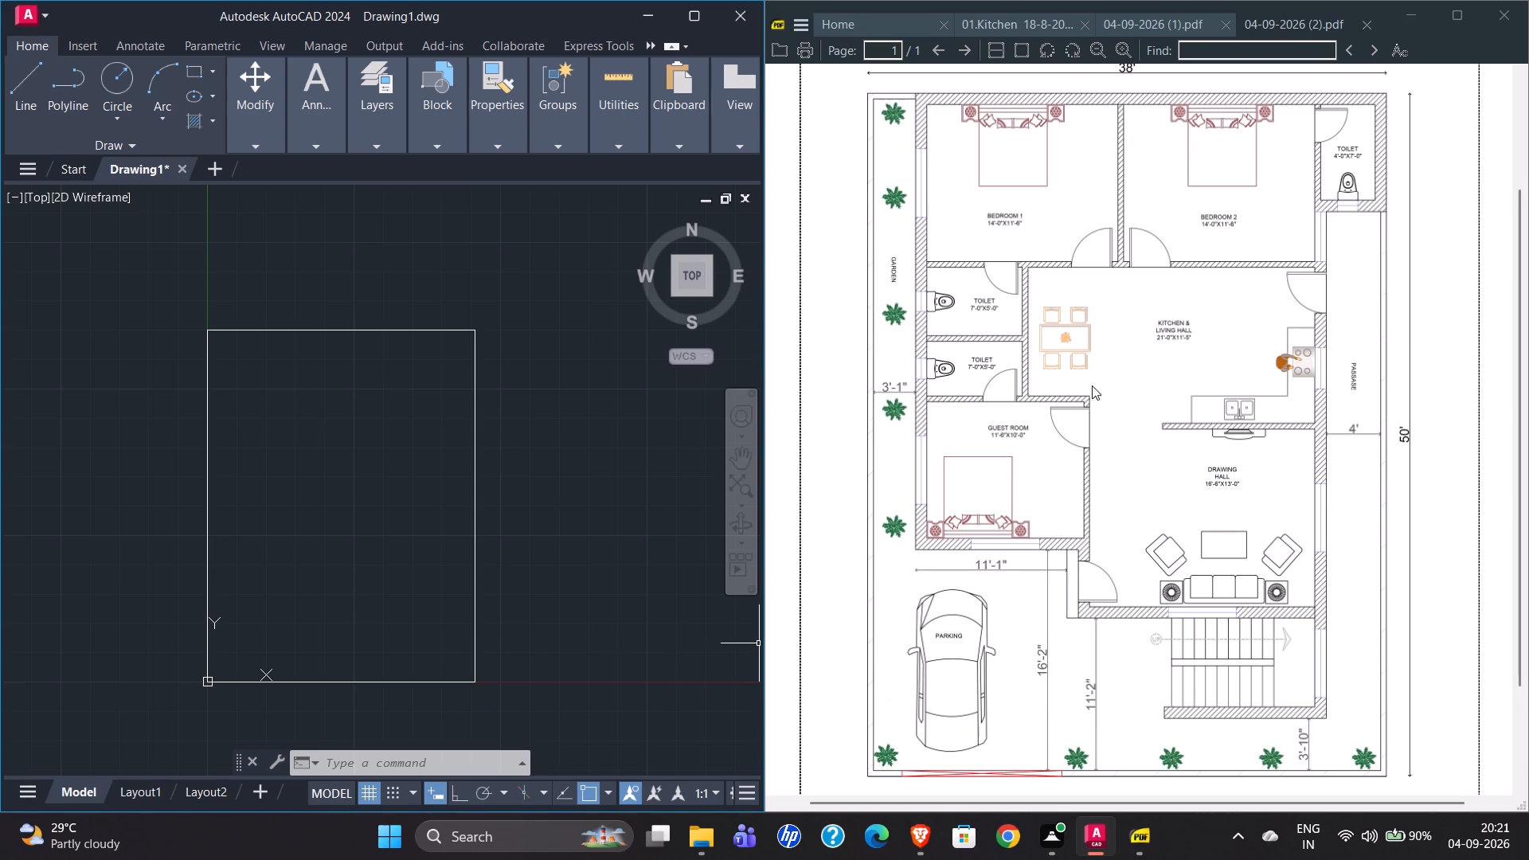
pyautogui.keyDown('ctrl'); pyautogui.scroll(3, 1094, 355); pyautogui.keyUp('ctrl')
pyautogui.keyDown('ctrl'); pyautogui.scroll(-2, 1094, 355); pyautogui.keyUp('ctrl')
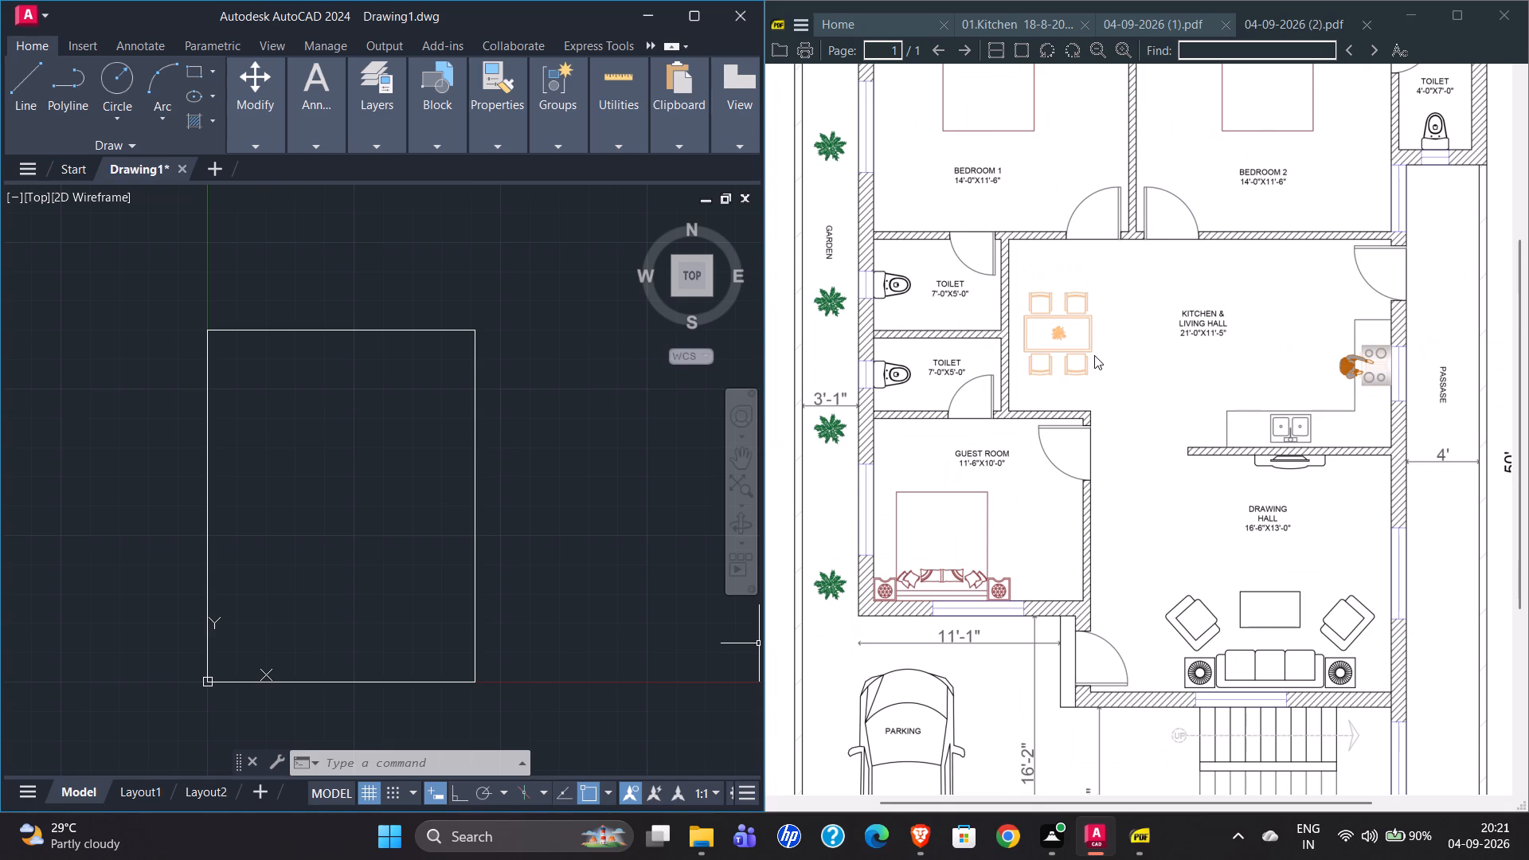
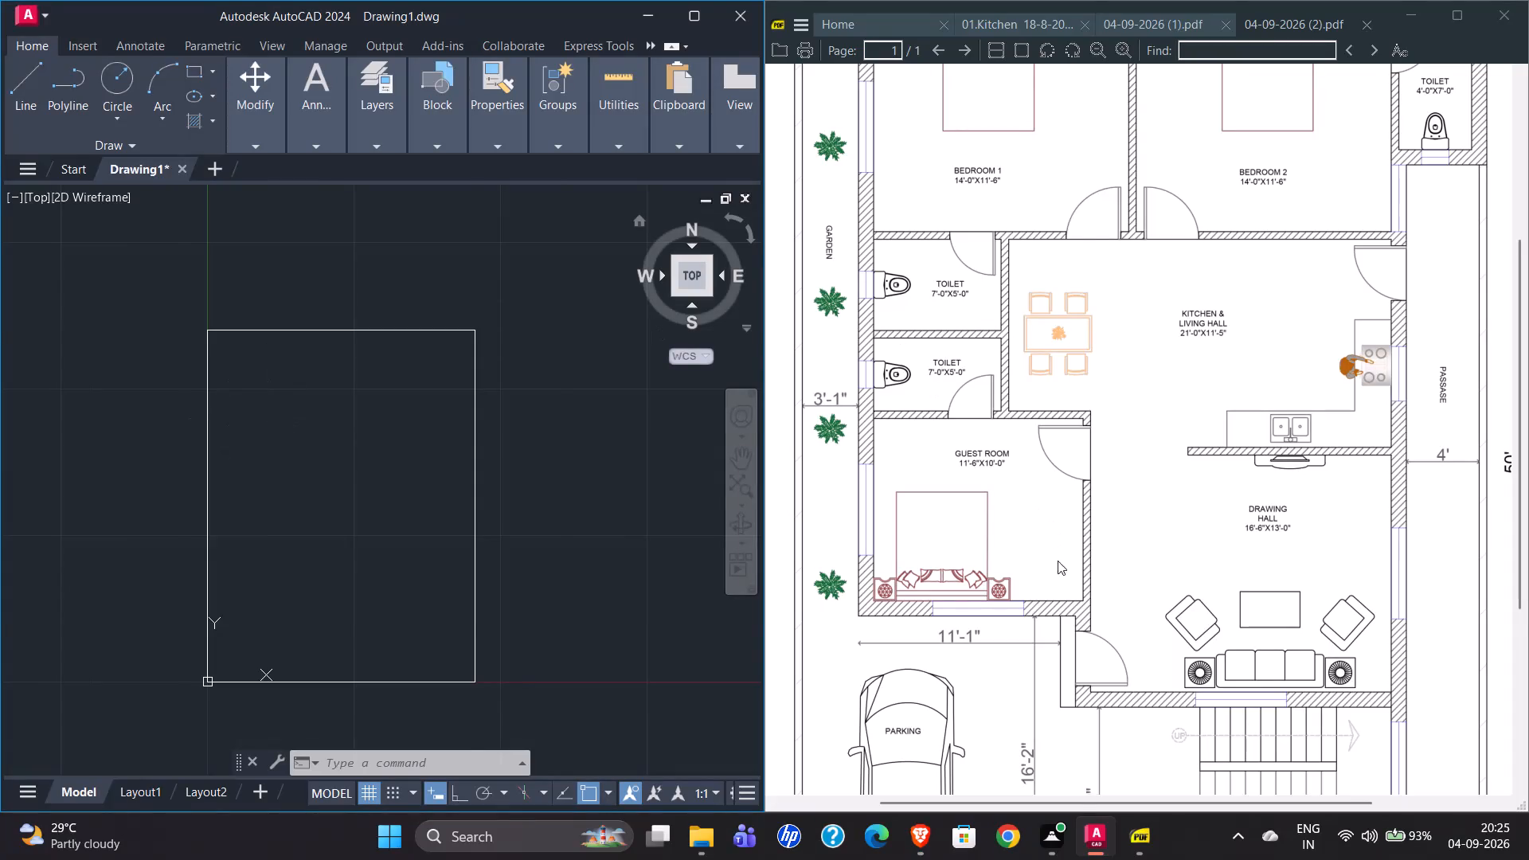
# Review the reference ground floor plan from the bedrooms down to the parking and staircase, checking room layout, wall positions and setbacks.
pyautogui.scroll(-2, 973, 640)
pyautogui.scroll(3, 1091, 545)
pyautogui.scroll(2, 1245, 455)
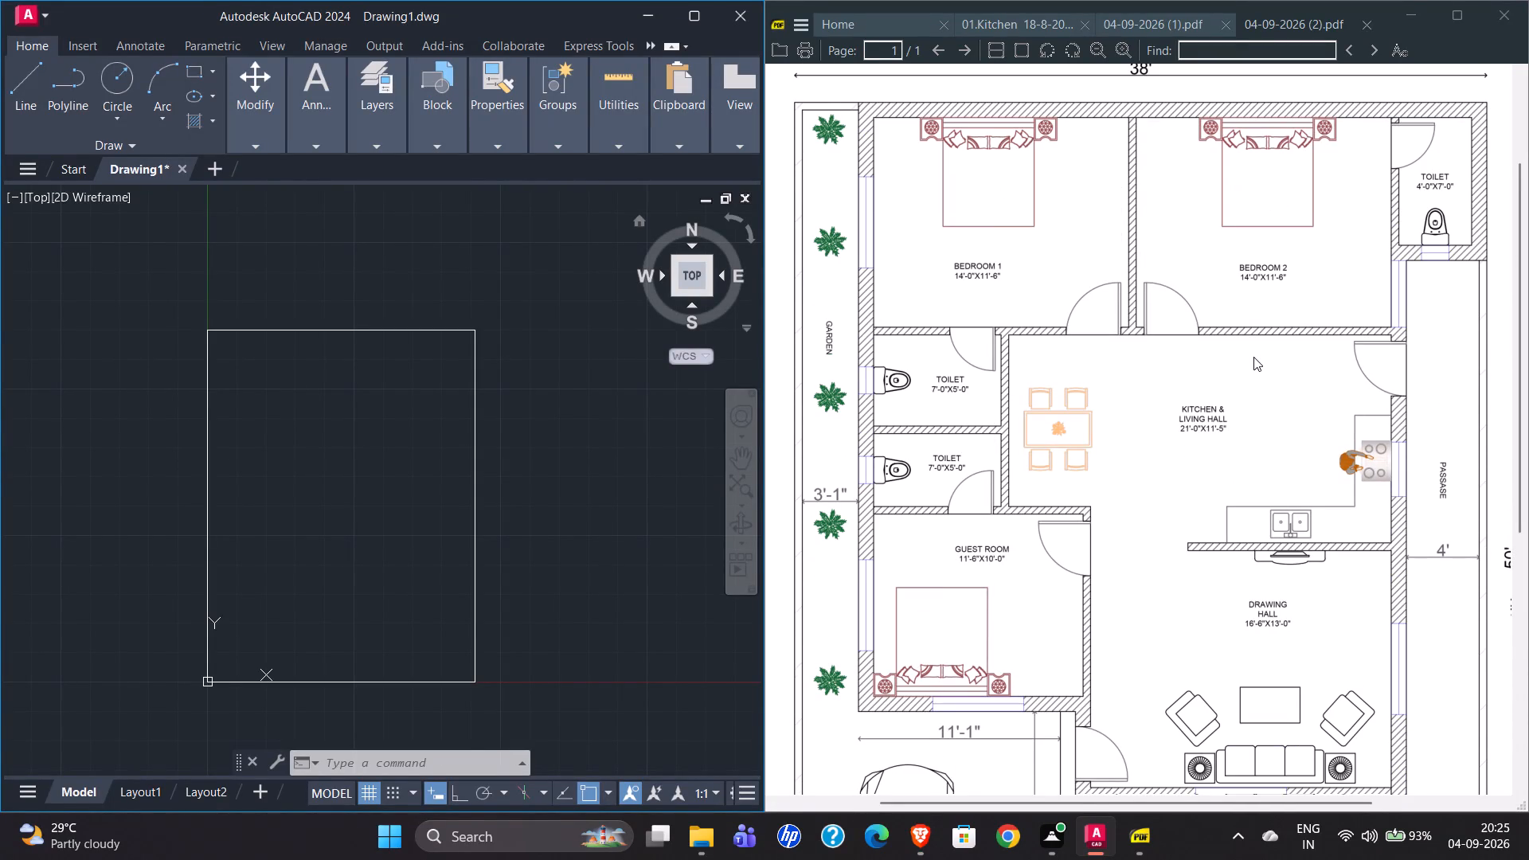
pyautogui.scroll(-10, 1259, 355)
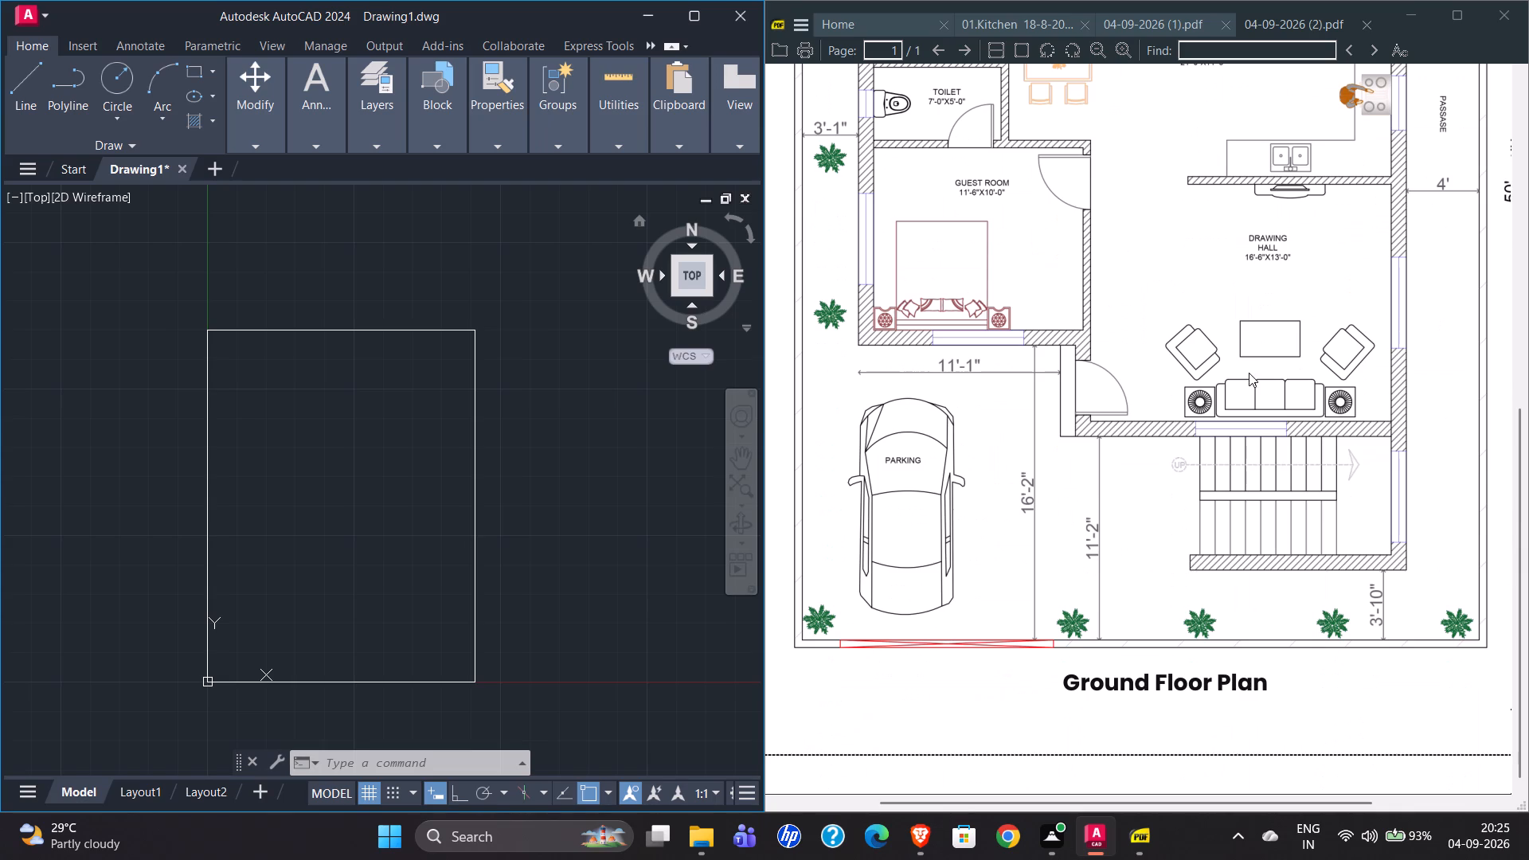
pyautogui.scroll(9, 1234, 337)
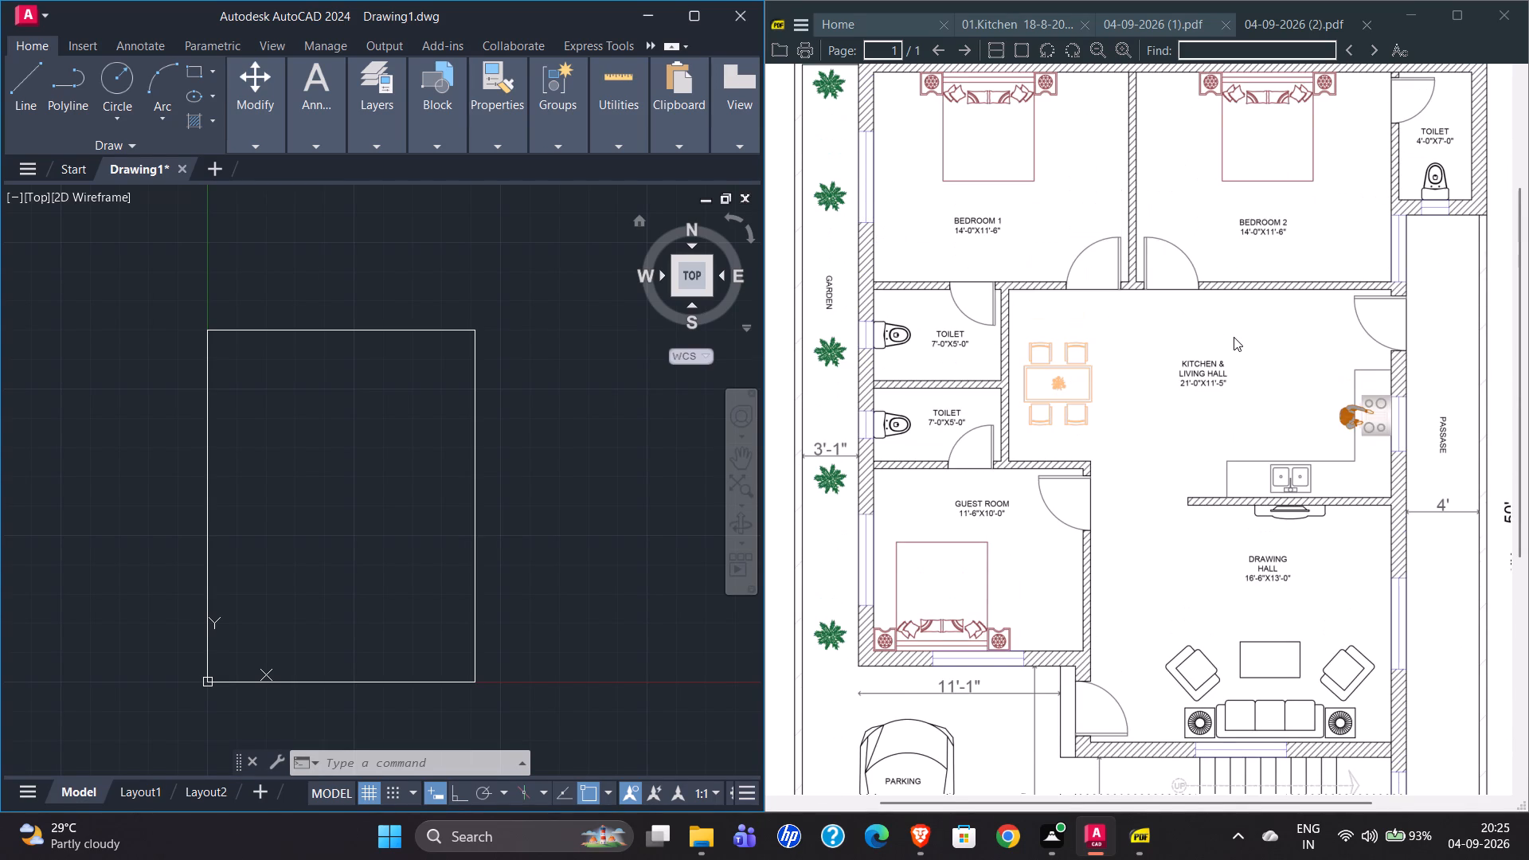
pyautogui.scroll(-7, 1234, 337)
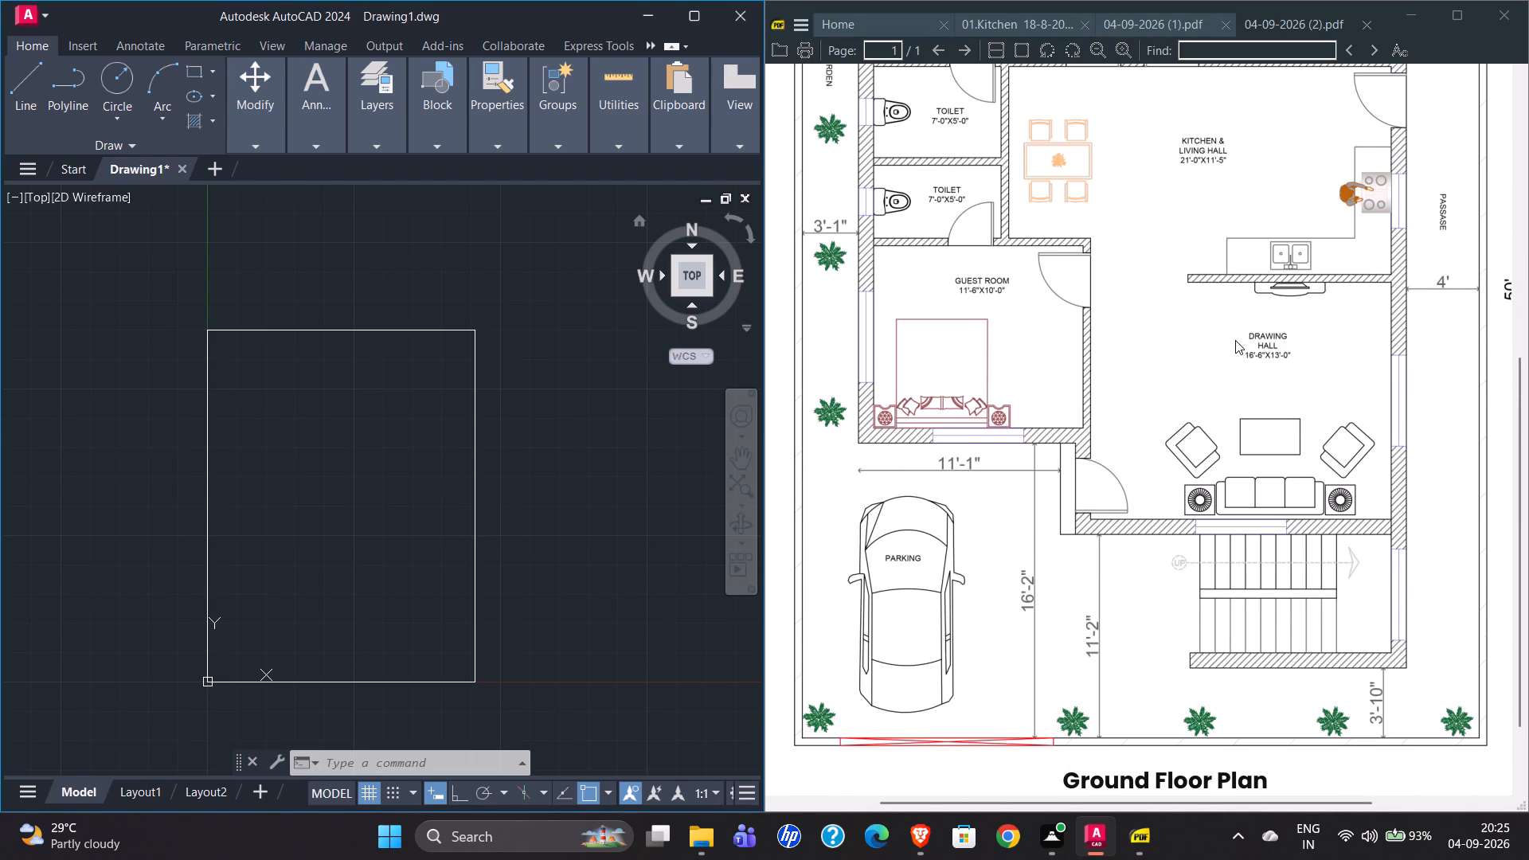
pyautogui.scroll(7, 1238, 348)
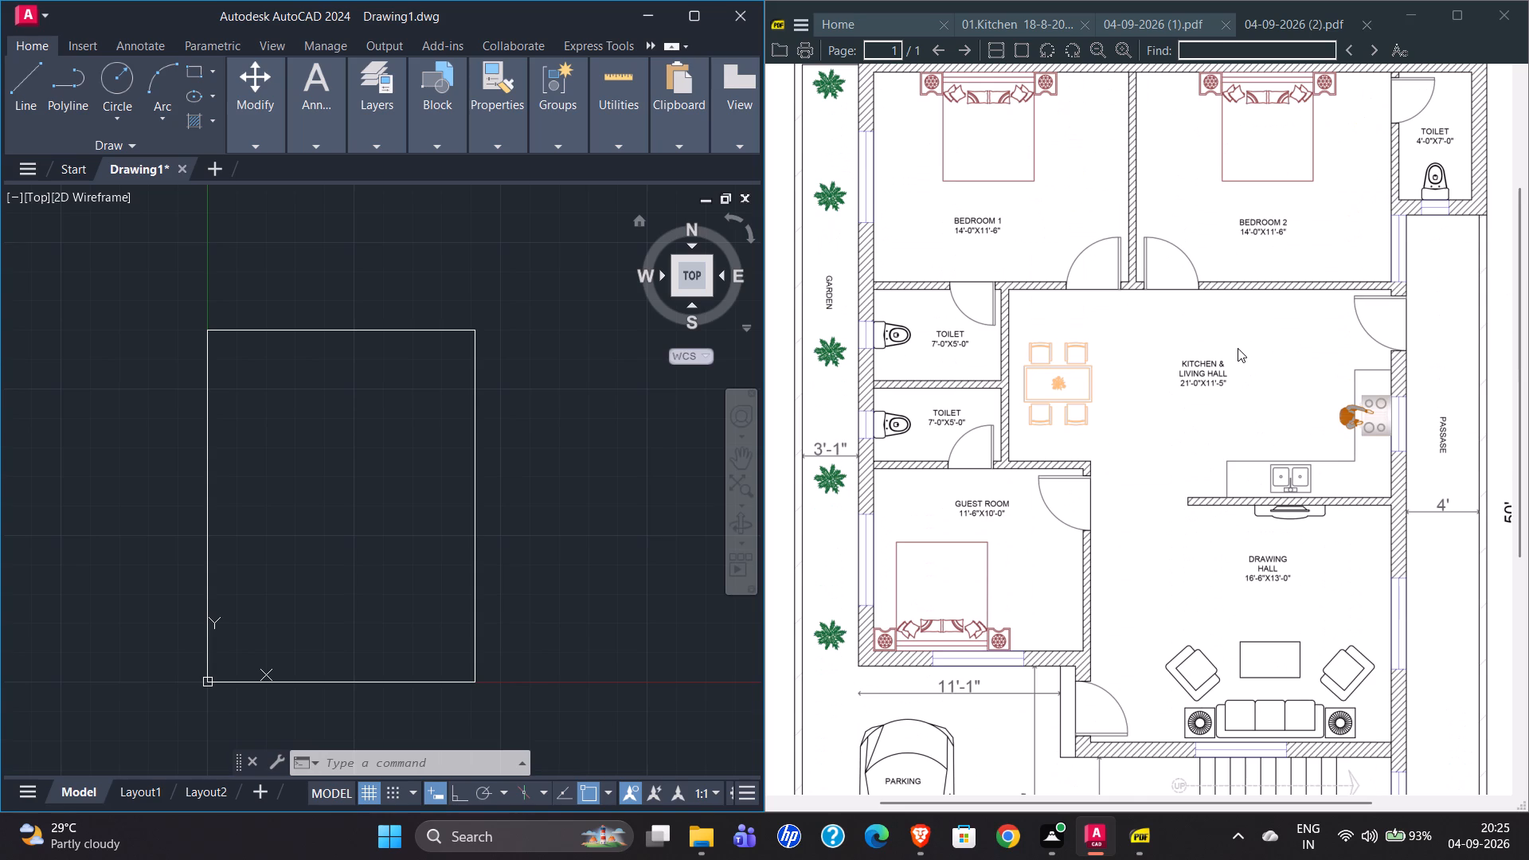
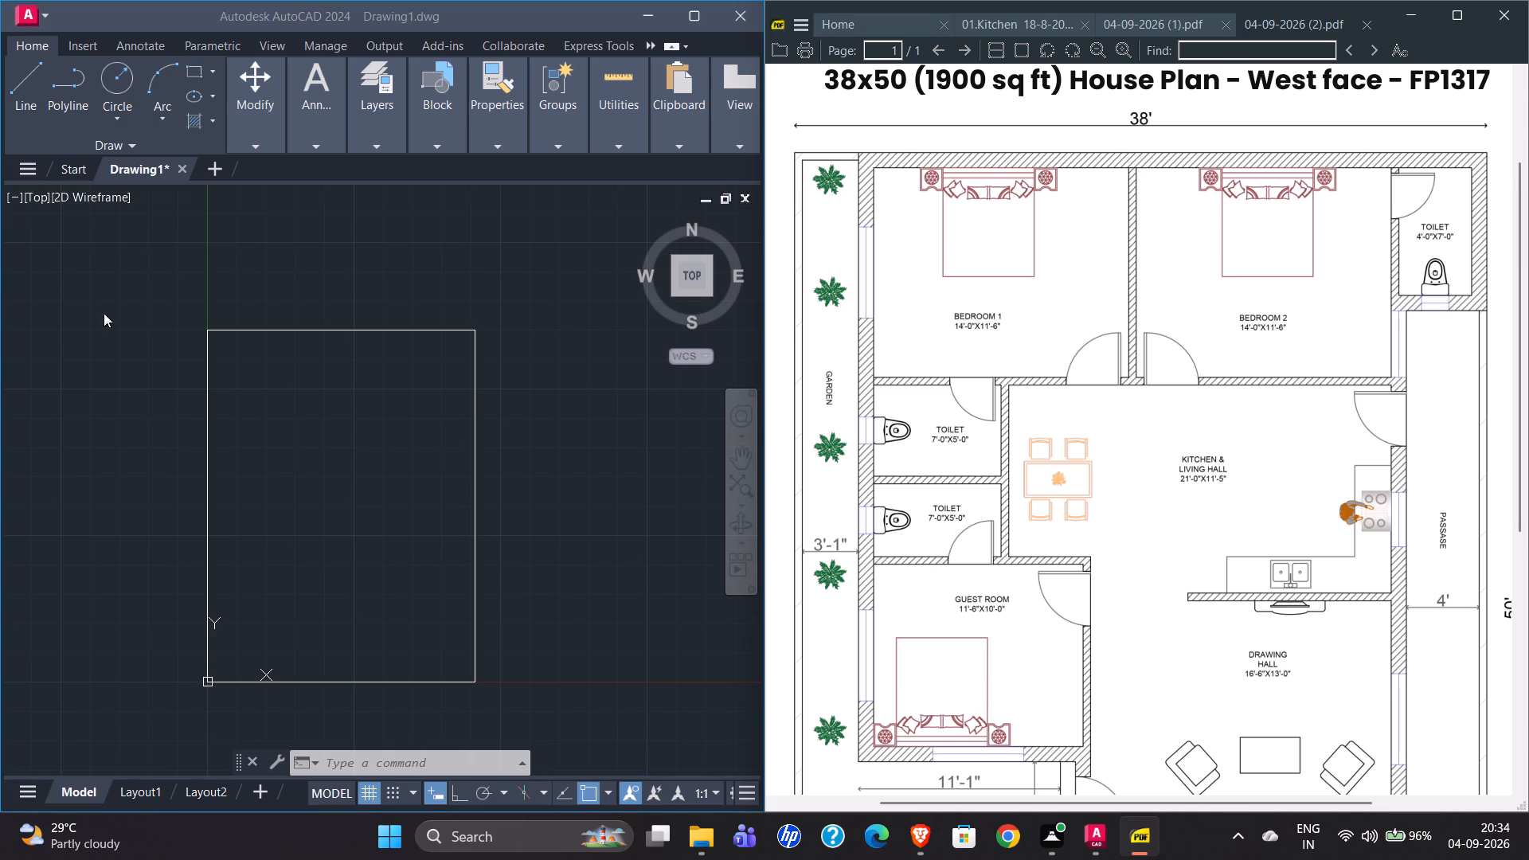
# Offset the plot boundary rectangle inward by 5.5" to form the compound wall thickness.
pyautogui.click(475, 366)
pyautogui.click(475, 363)
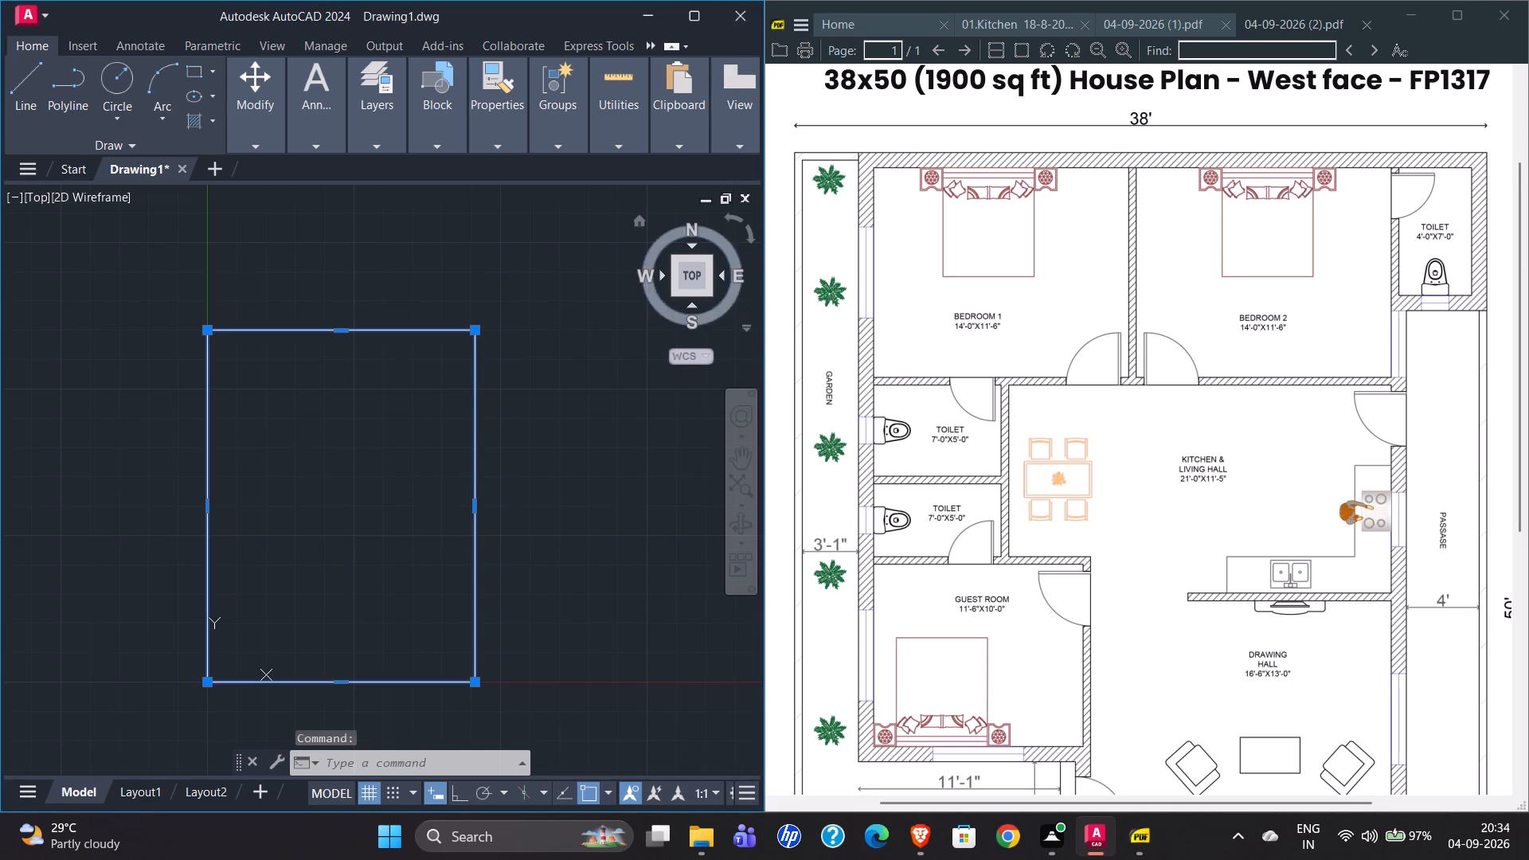
pyautogui.press('o')
pyautogui.press('Return')
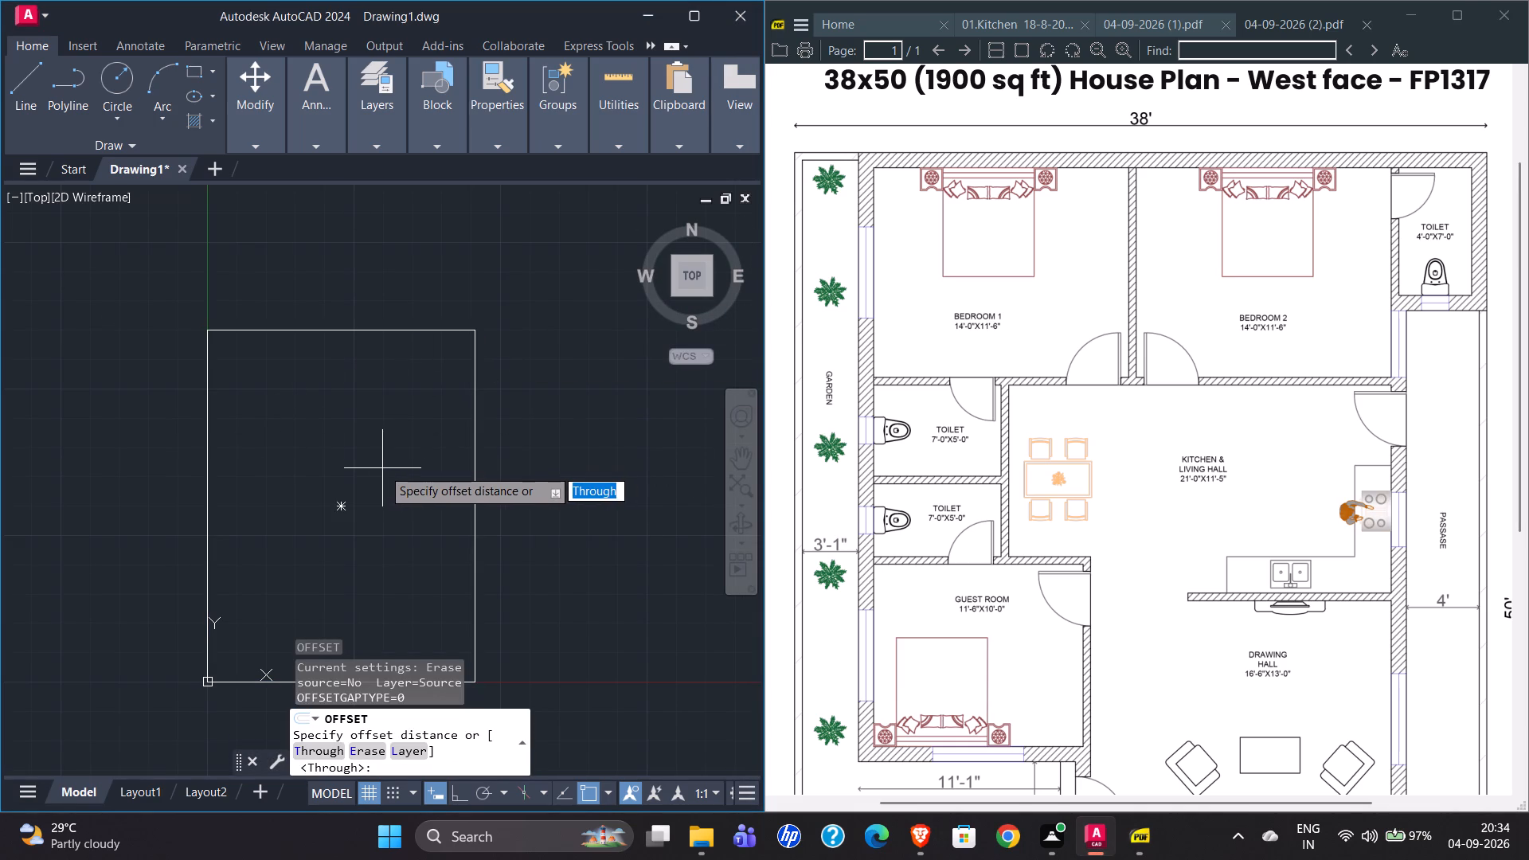
pyautogui.write('5.5')
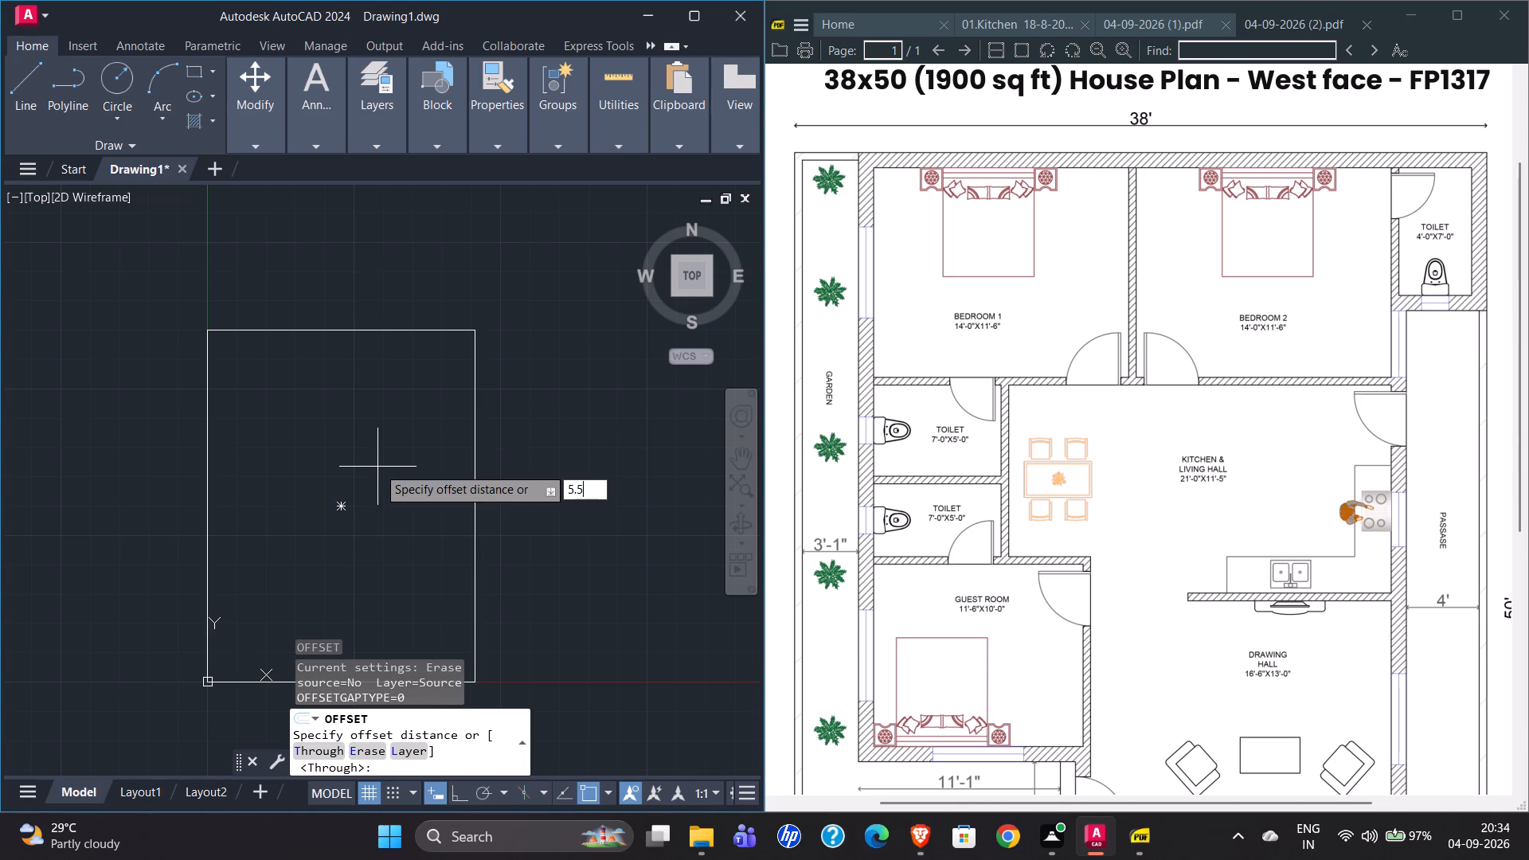
pyautogui.hotkey('shift', '"')
pyautogui.press('Return')
pyautogui.click(335, 459)
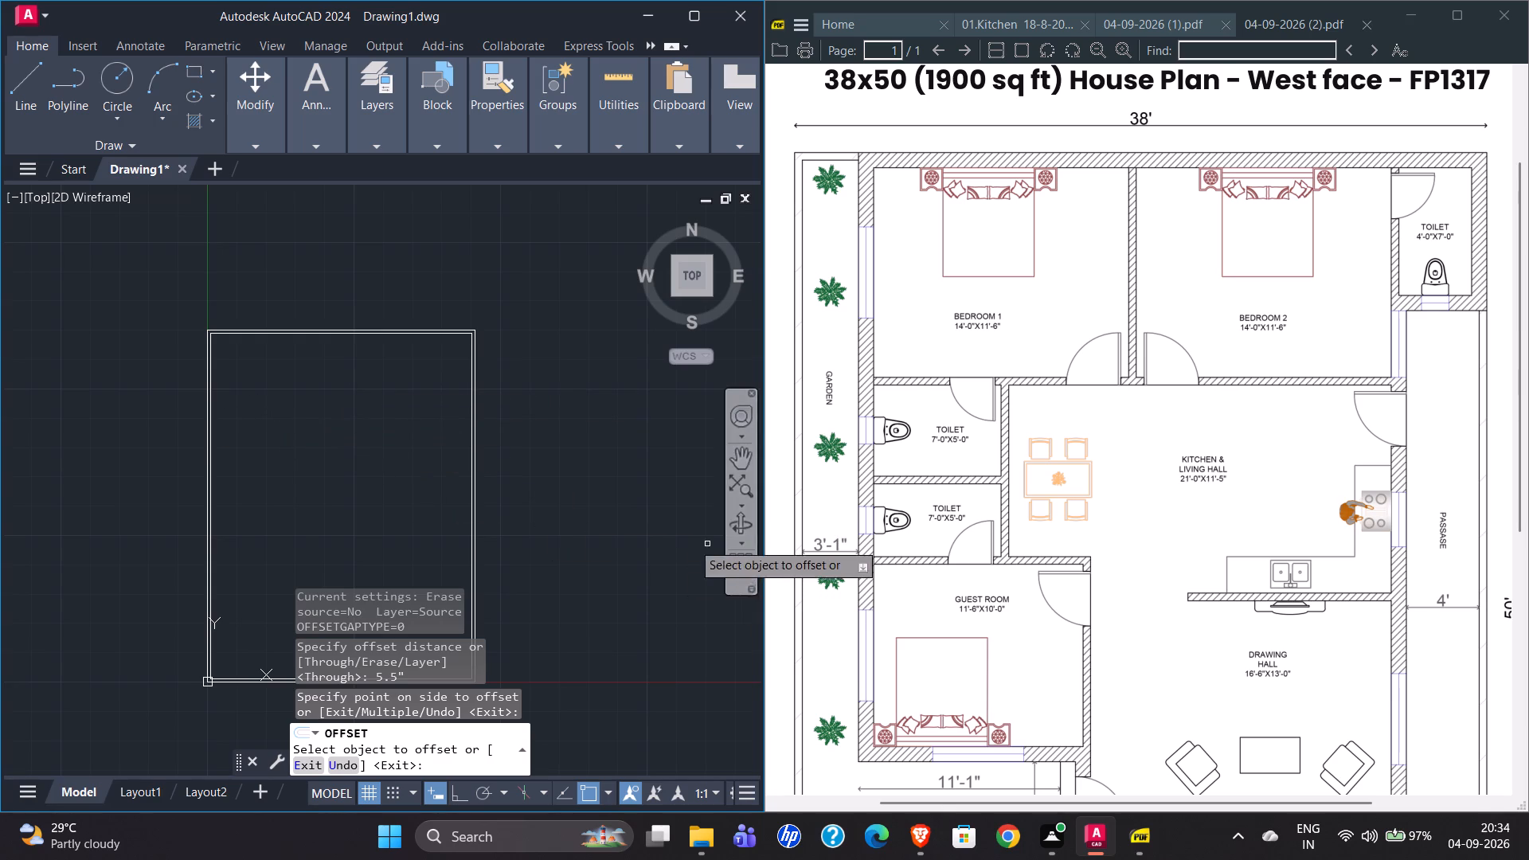
pyautogui.press('Escape')
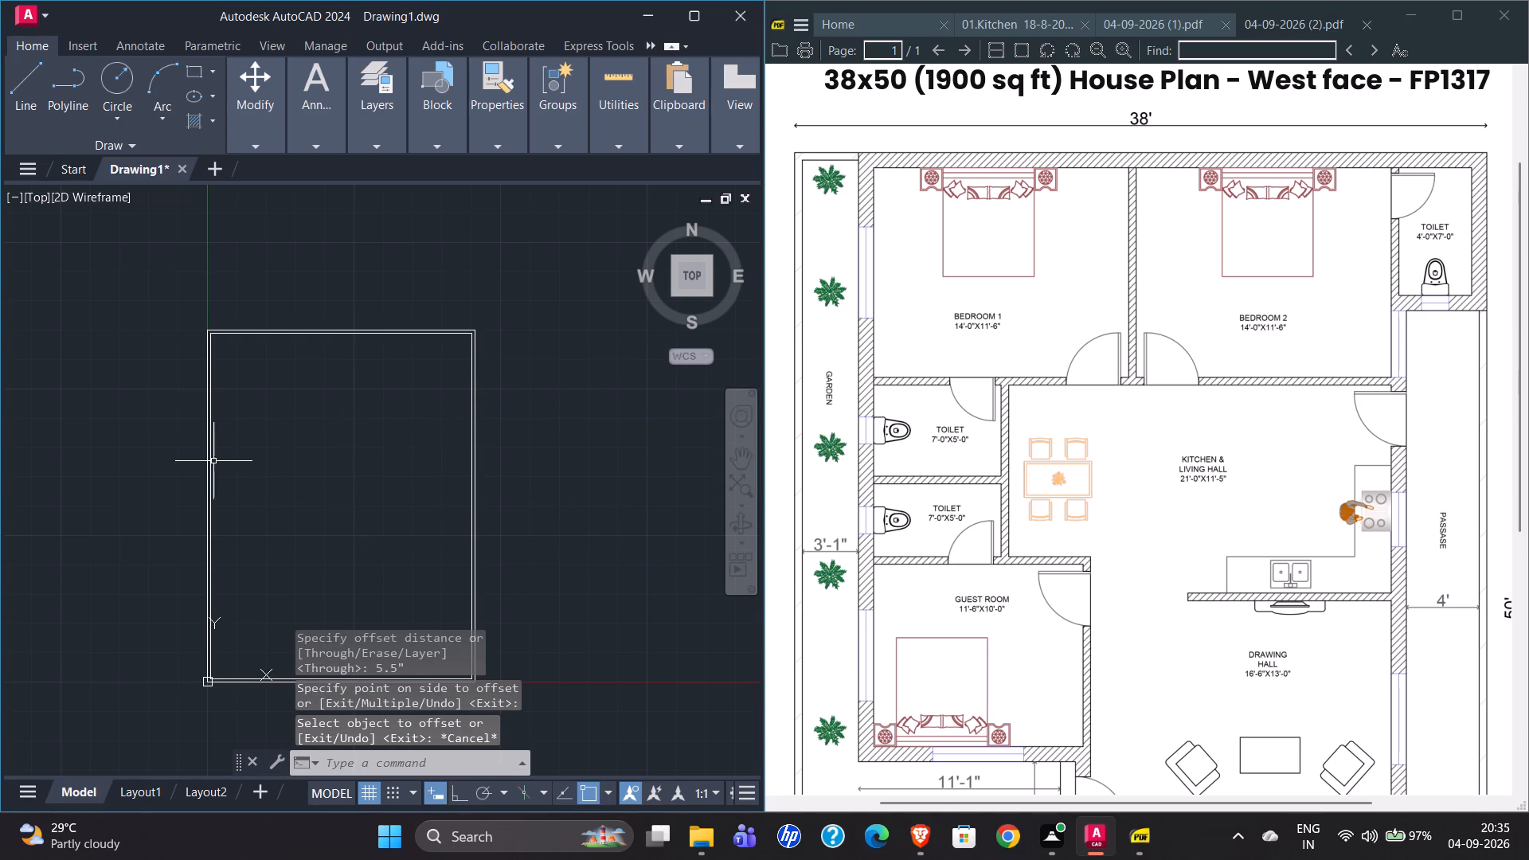
# Explode the inner boundary rectangle into separate lines.
pyautogui.click(211, 459)
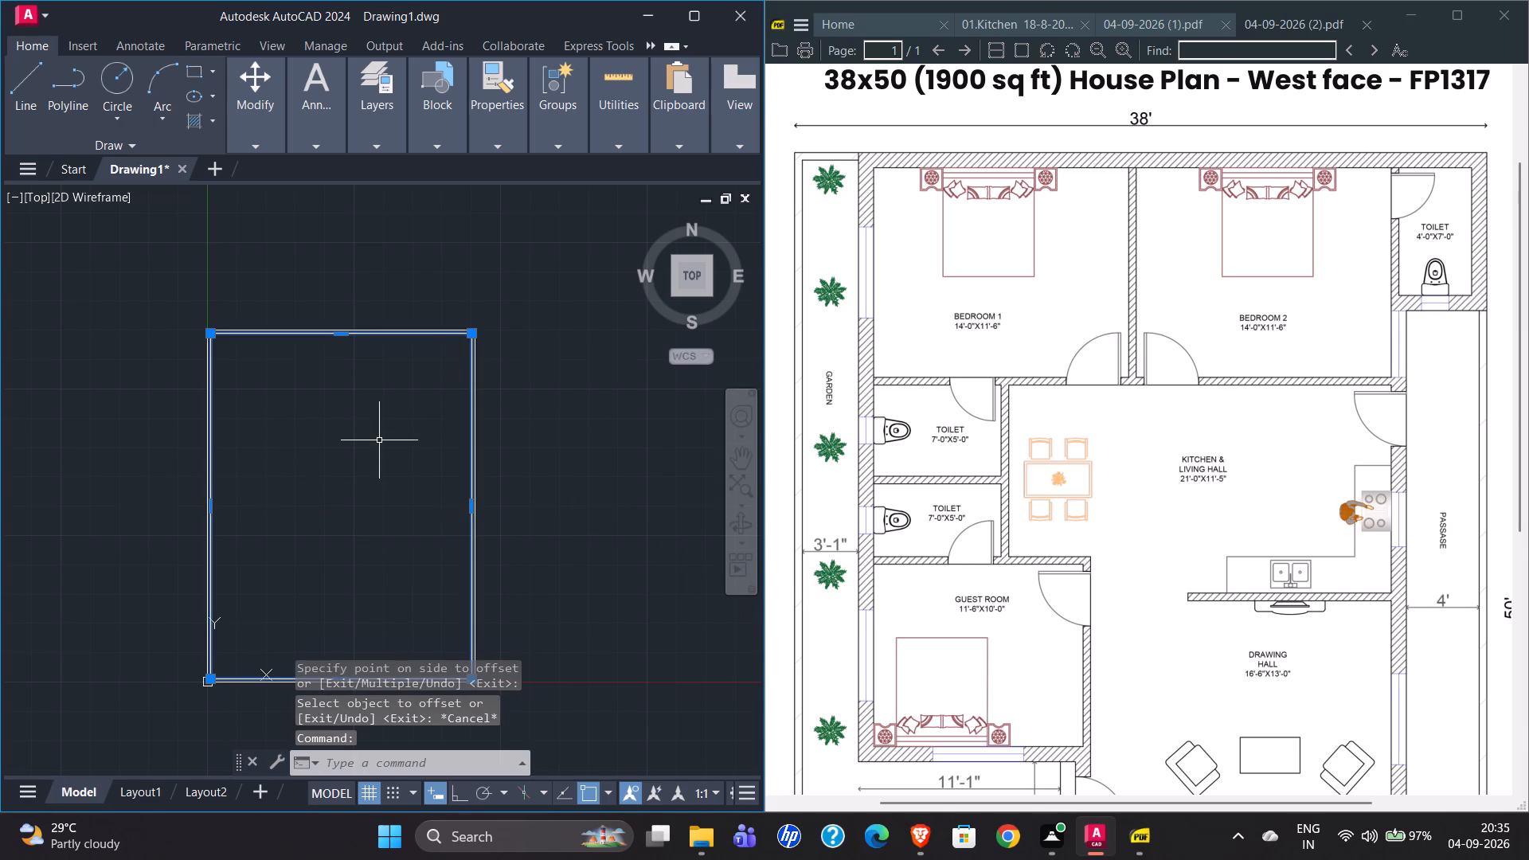
pyautogui.press('x')
pyautogui.press('Return')
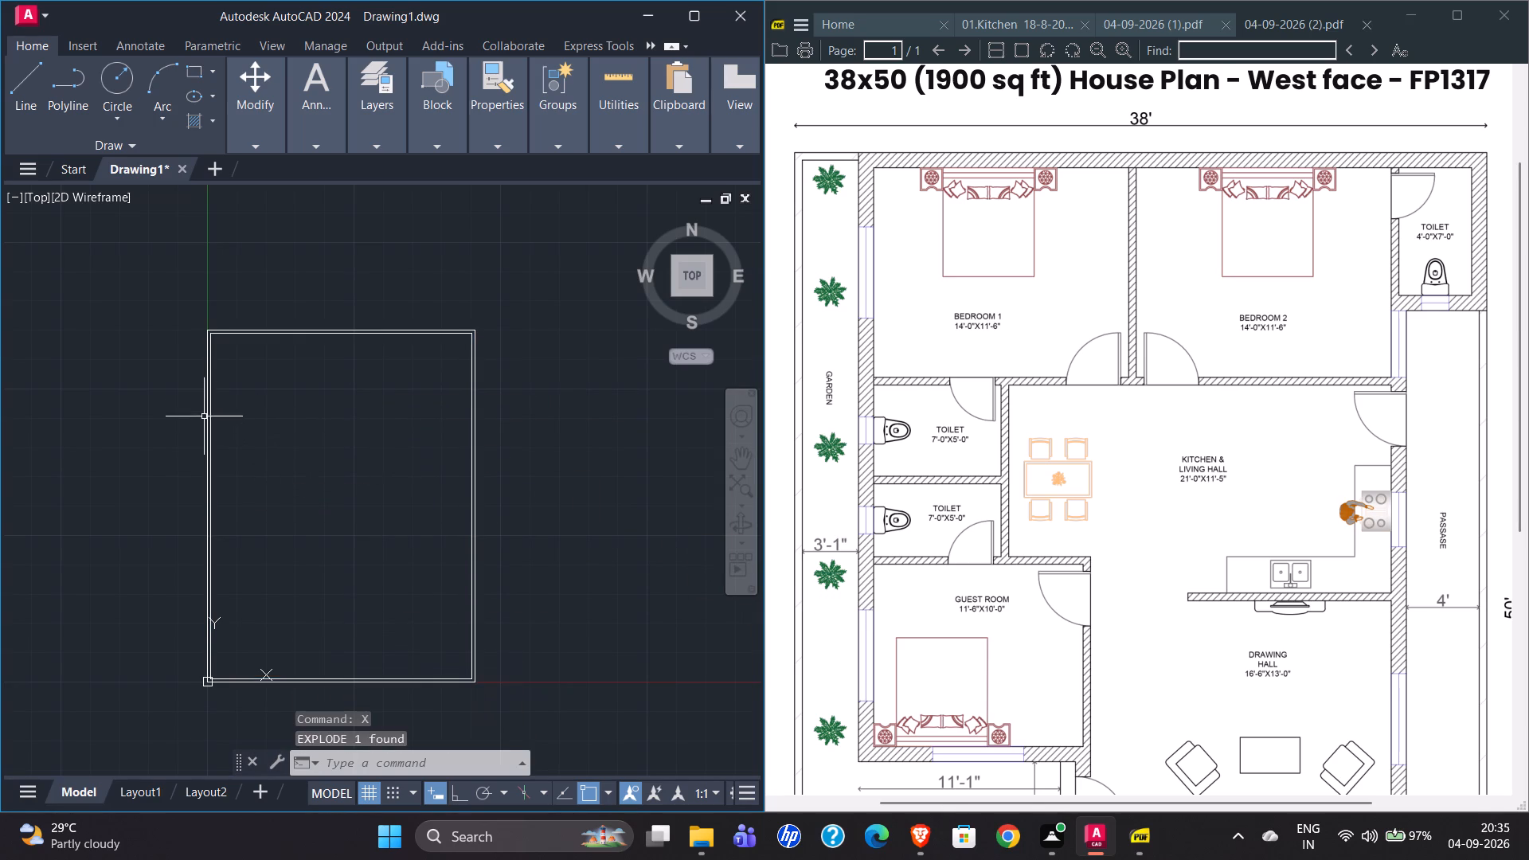
# Start an offset of the inner boundary's left vertical line.
pyautogui.scroll(3, 212, 364)
pyautogui.click(209, 343)
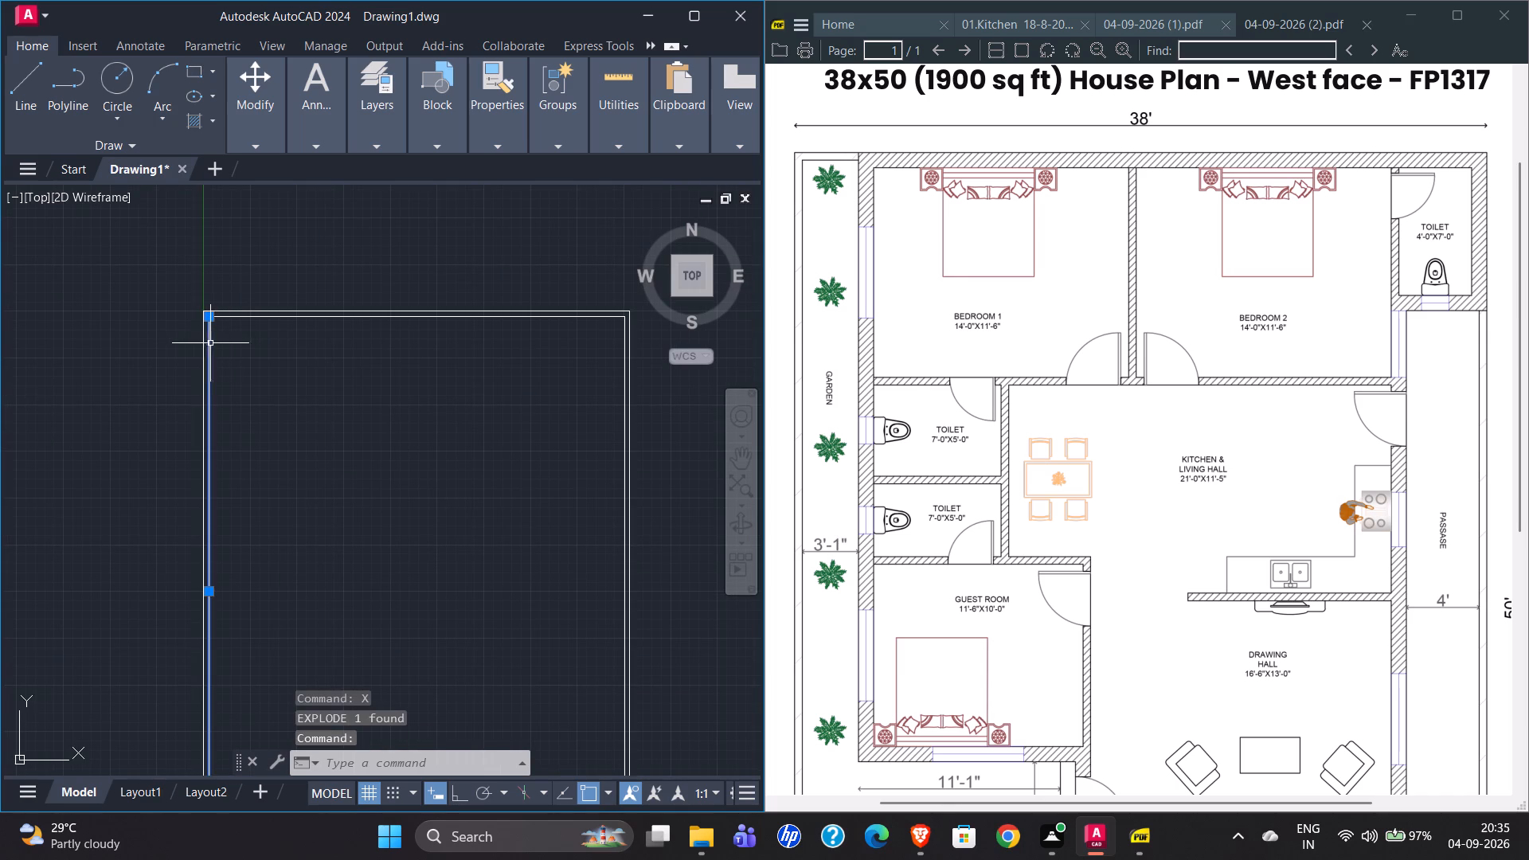
pyautogui.press('o')
pyautogui.press('Return')
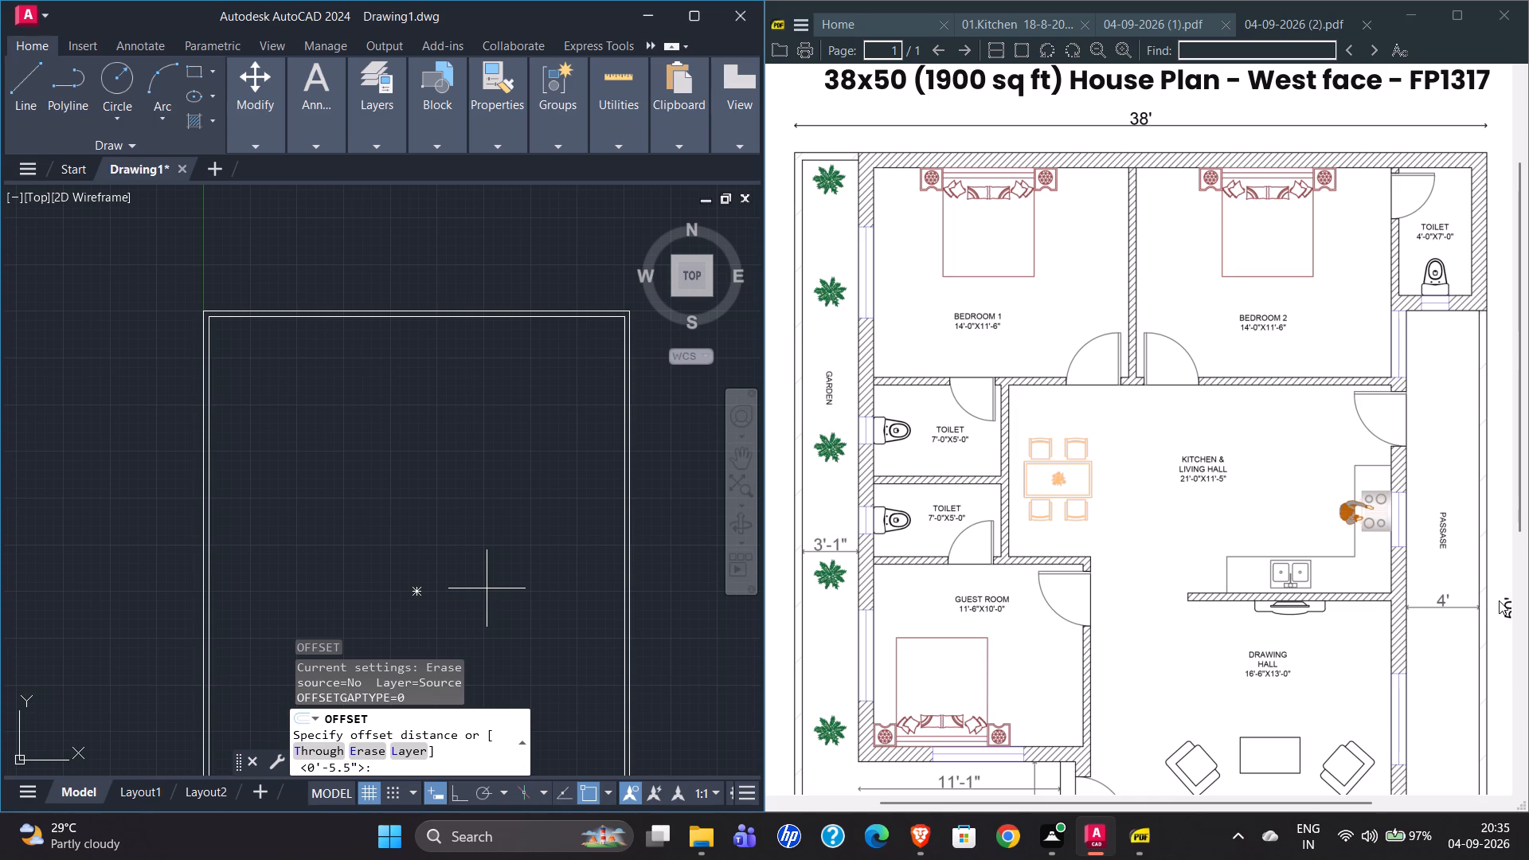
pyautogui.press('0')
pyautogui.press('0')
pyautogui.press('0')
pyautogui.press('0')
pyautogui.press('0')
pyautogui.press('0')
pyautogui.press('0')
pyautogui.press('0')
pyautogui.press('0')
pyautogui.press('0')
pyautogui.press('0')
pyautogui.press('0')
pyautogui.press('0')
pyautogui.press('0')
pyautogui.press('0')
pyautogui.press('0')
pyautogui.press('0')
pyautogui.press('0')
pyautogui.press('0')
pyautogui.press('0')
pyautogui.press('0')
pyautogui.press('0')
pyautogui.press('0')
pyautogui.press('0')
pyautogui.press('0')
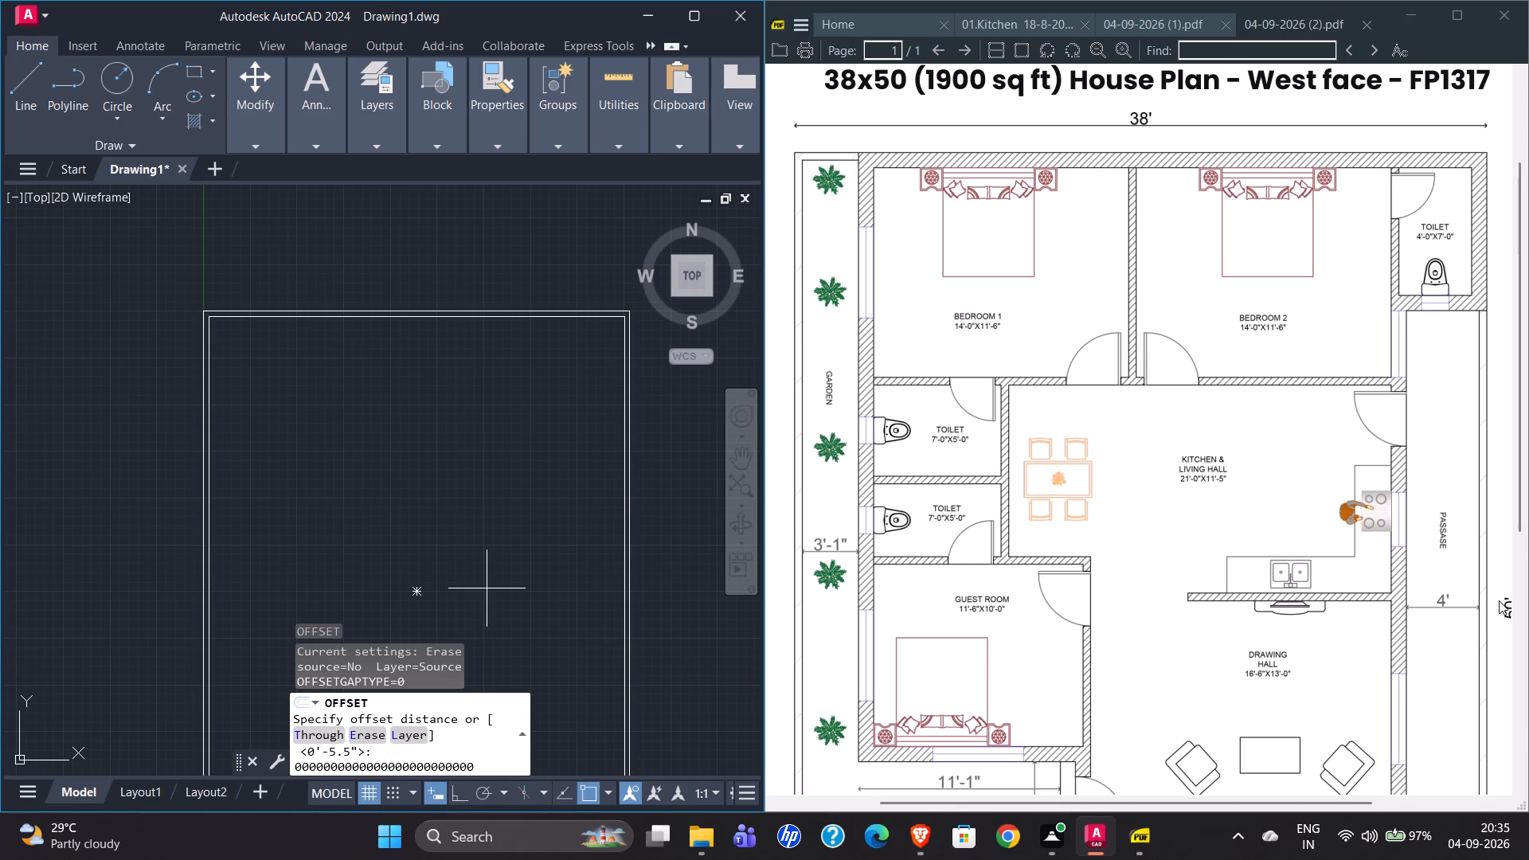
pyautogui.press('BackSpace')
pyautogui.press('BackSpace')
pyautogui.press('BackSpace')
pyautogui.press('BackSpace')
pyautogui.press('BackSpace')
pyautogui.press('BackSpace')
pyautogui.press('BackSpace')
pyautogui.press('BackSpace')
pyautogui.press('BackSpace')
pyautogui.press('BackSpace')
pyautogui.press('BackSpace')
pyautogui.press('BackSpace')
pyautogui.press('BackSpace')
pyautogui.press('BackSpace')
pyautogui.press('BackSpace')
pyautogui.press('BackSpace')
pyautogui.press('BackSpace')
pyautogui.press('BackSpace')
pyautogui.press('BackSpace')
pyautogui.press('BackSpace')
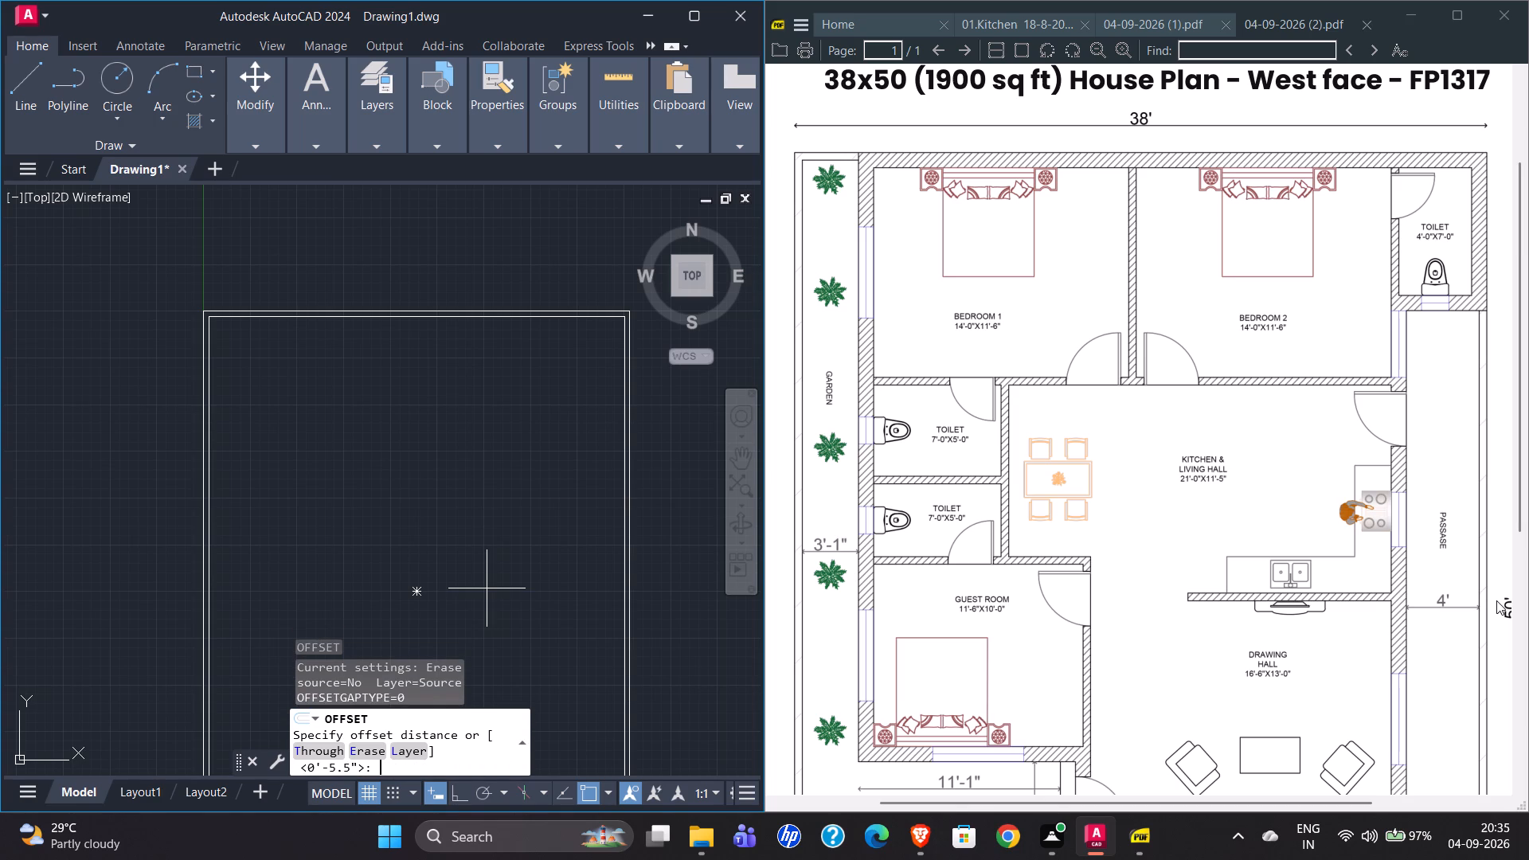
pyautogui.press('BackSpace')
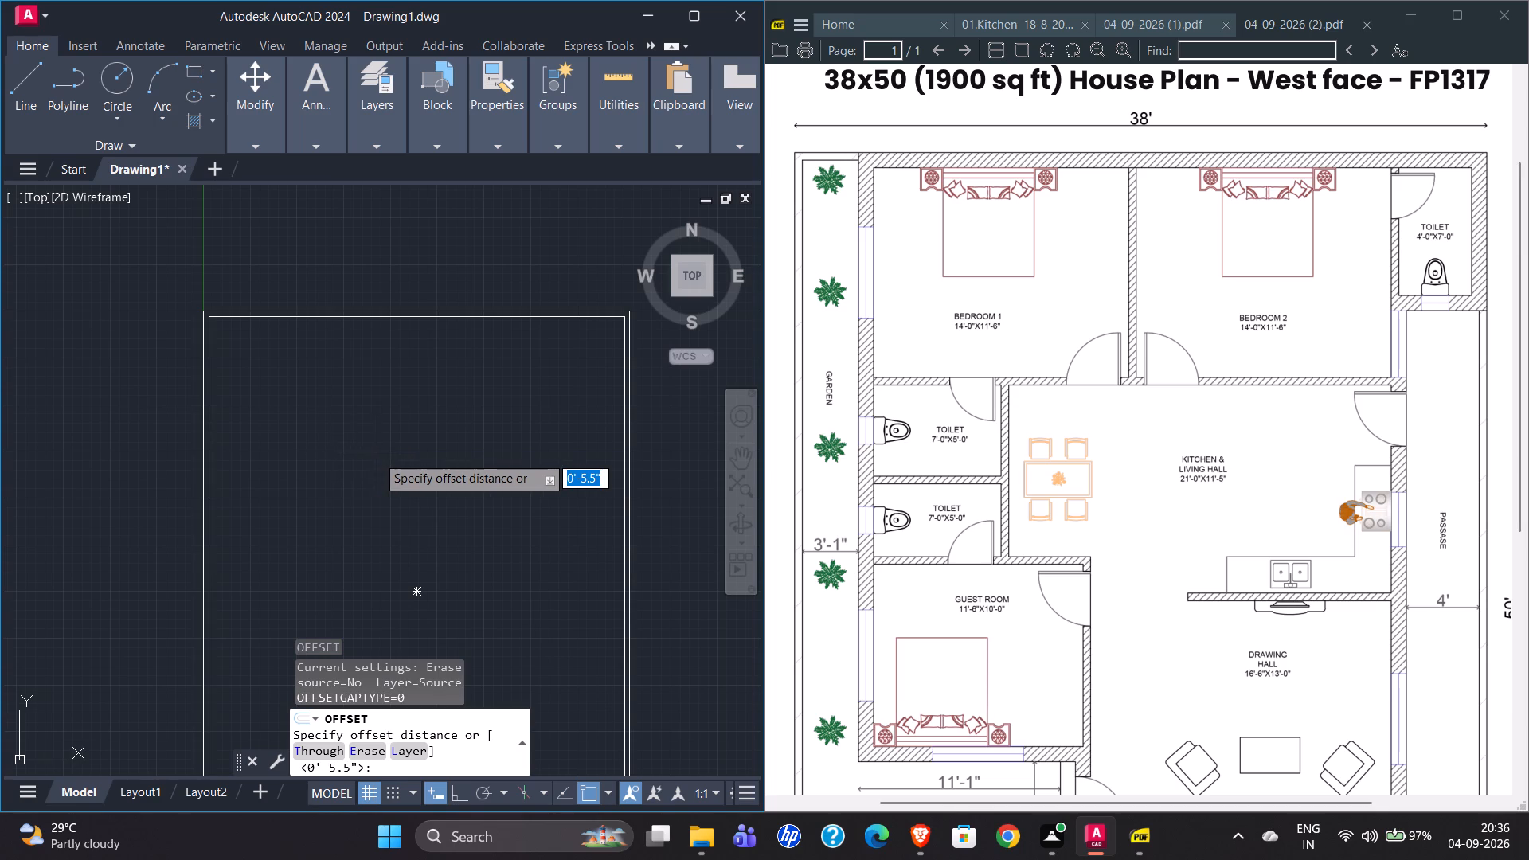
# Offset the inner boundary's left line 3'1" inward for the garden strip, and the new line 9" further for the house's outer wall.
pyautogui.press('3')
pyautogui.write('\'1"')
pyautogui.press('Return')
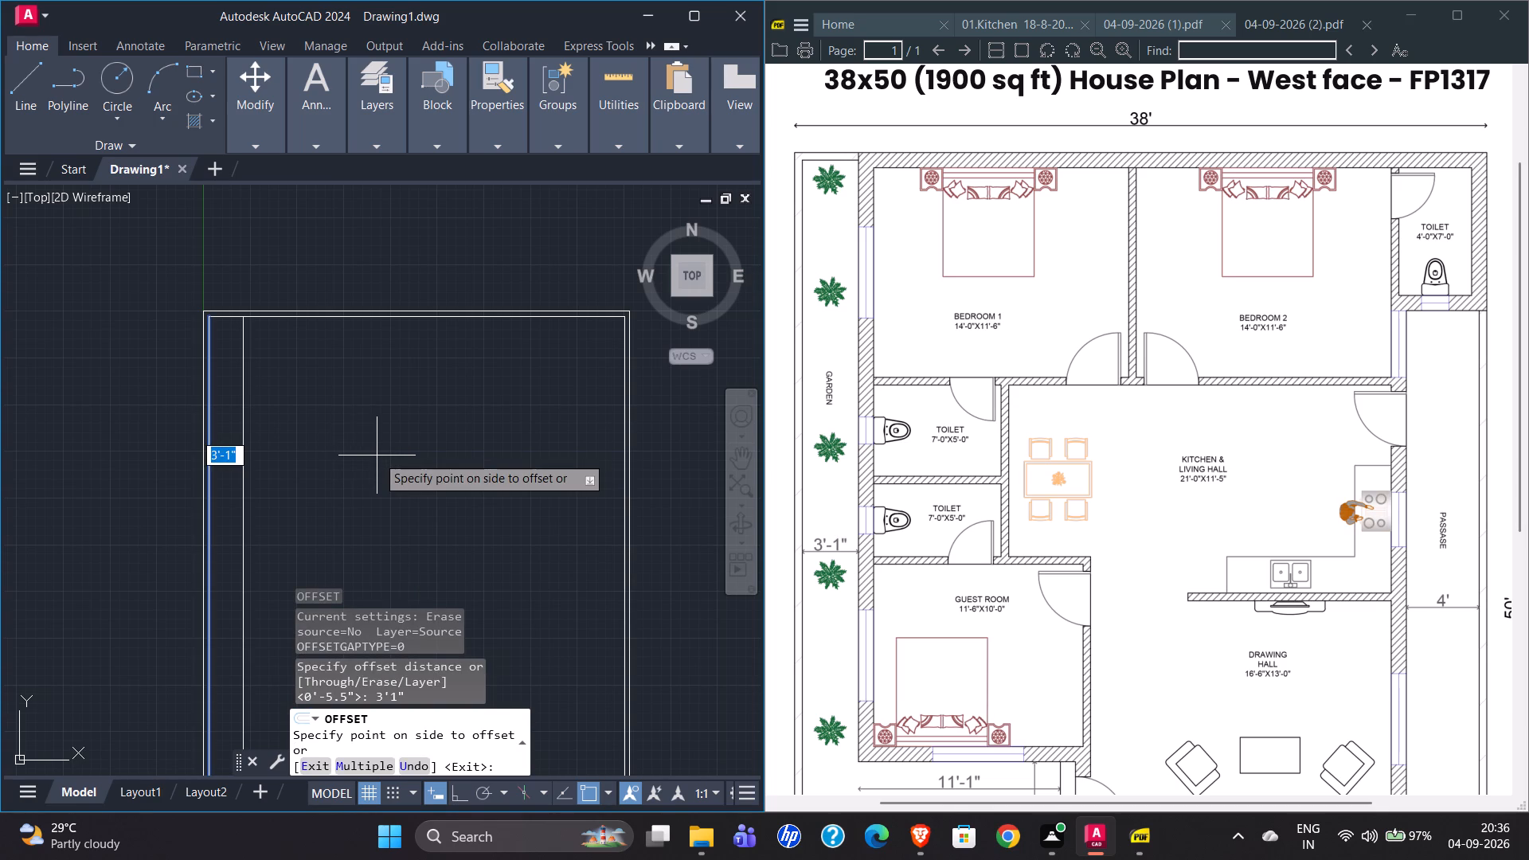
pyautogui.click(381, 455)
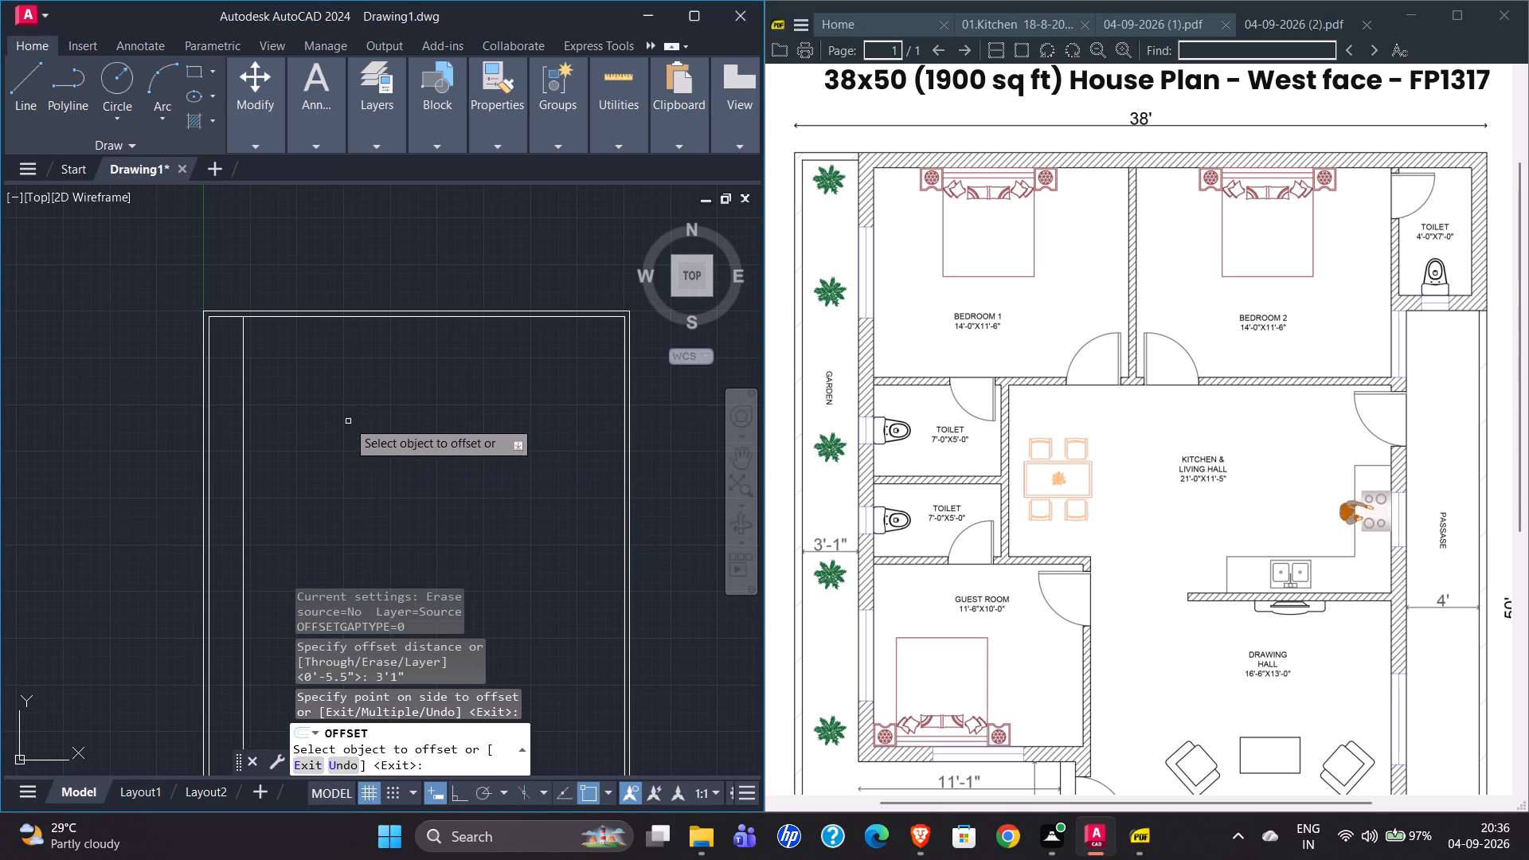
pyautogui.click(244, 421)
pyautogui.write('9"')
pyautogui.press('Return')
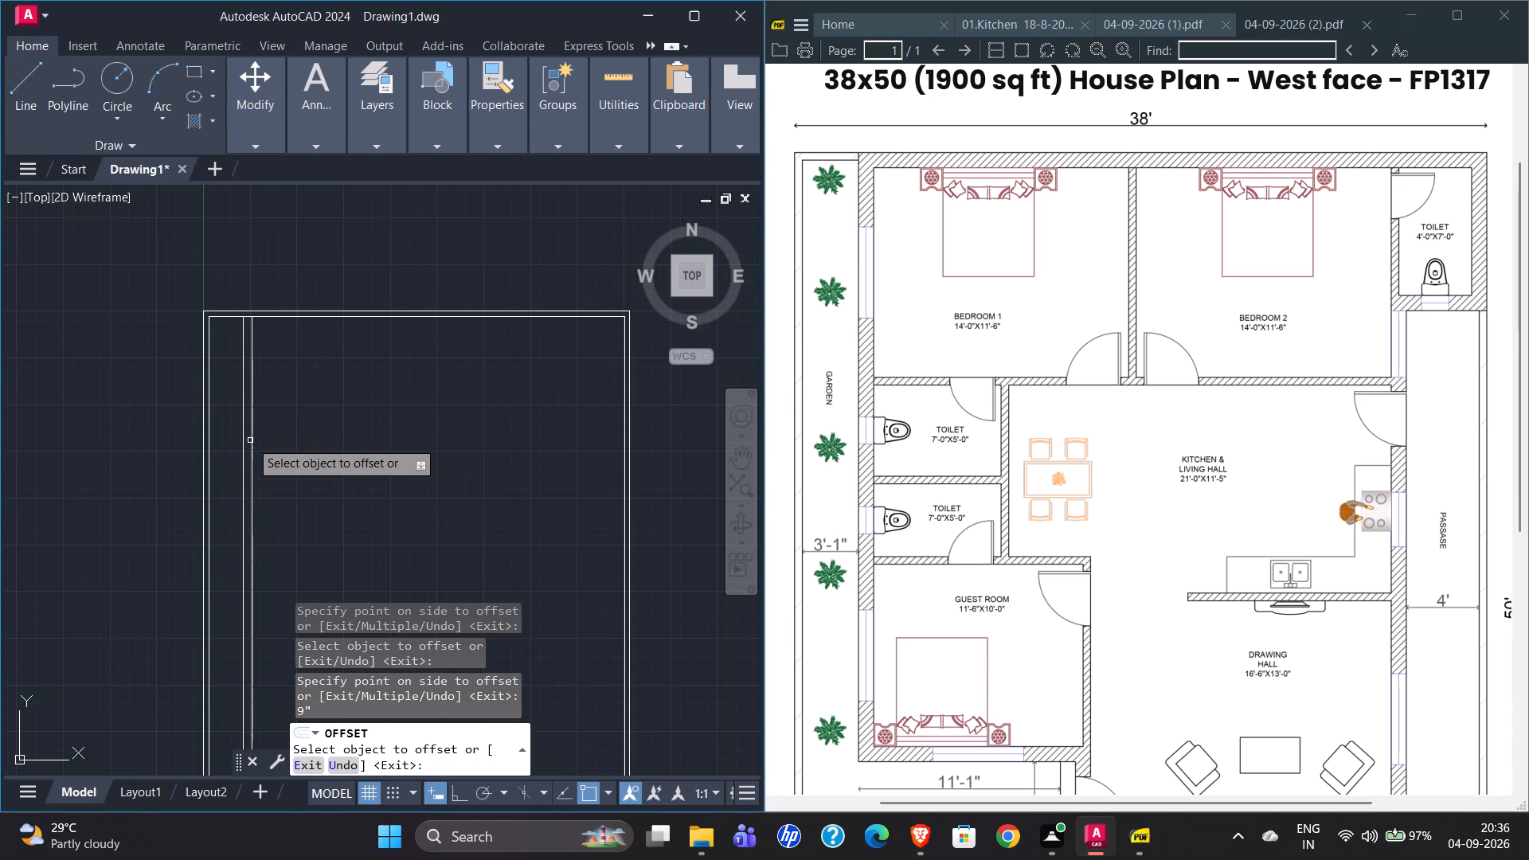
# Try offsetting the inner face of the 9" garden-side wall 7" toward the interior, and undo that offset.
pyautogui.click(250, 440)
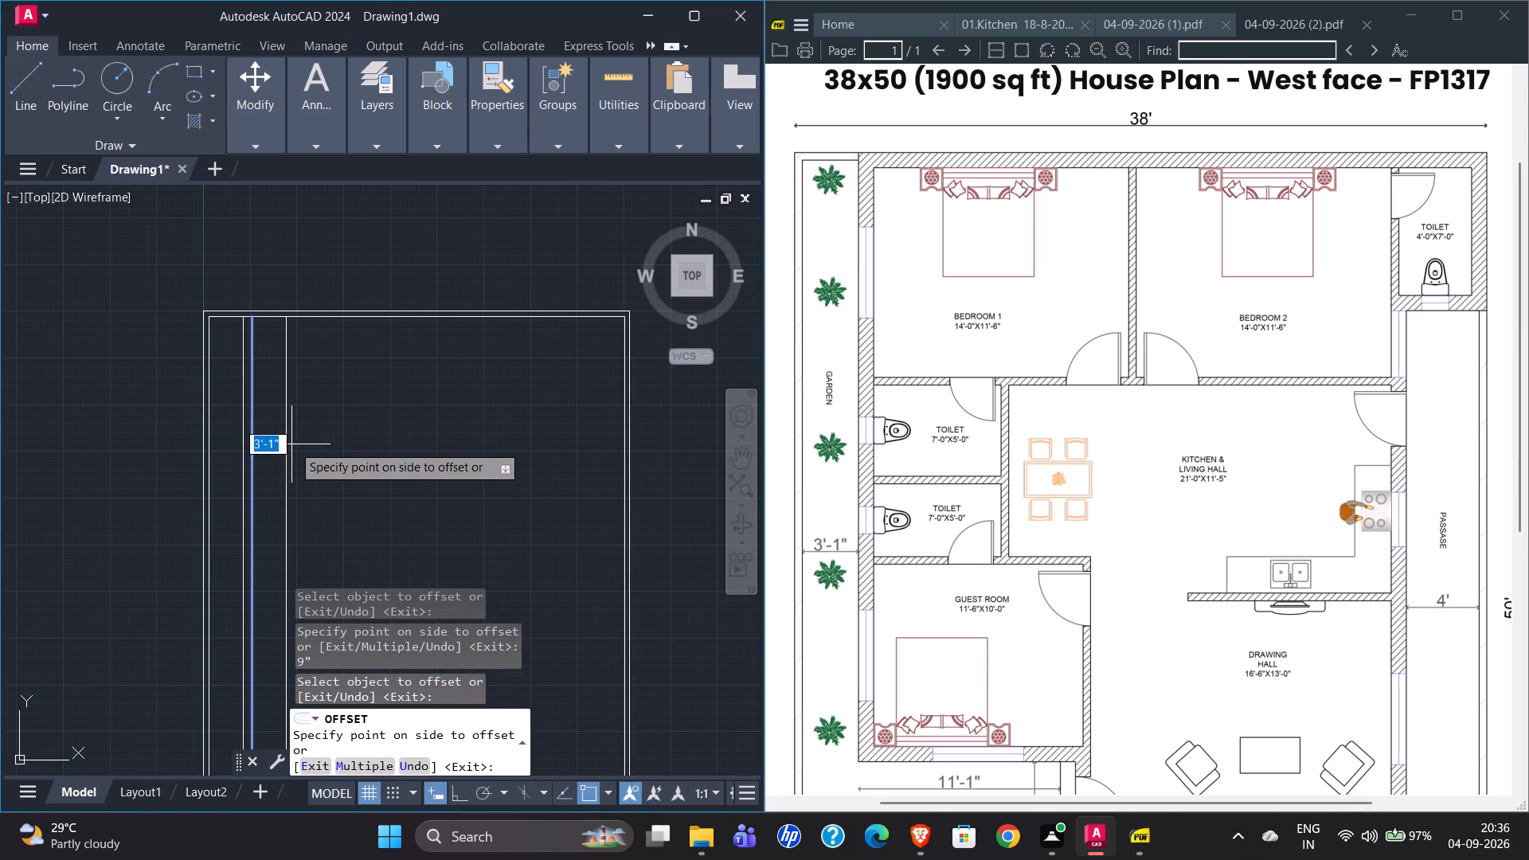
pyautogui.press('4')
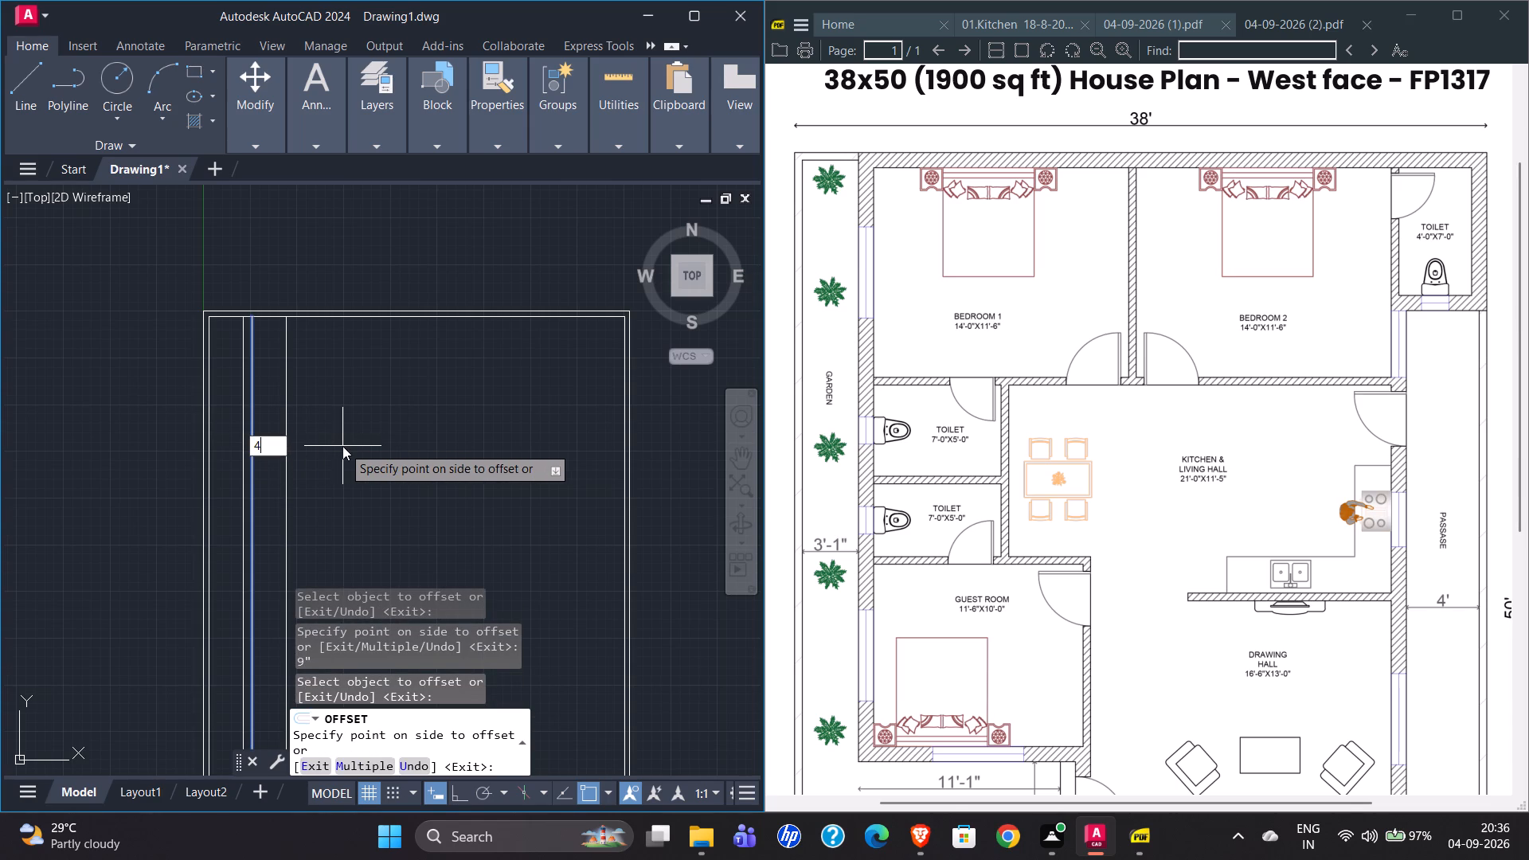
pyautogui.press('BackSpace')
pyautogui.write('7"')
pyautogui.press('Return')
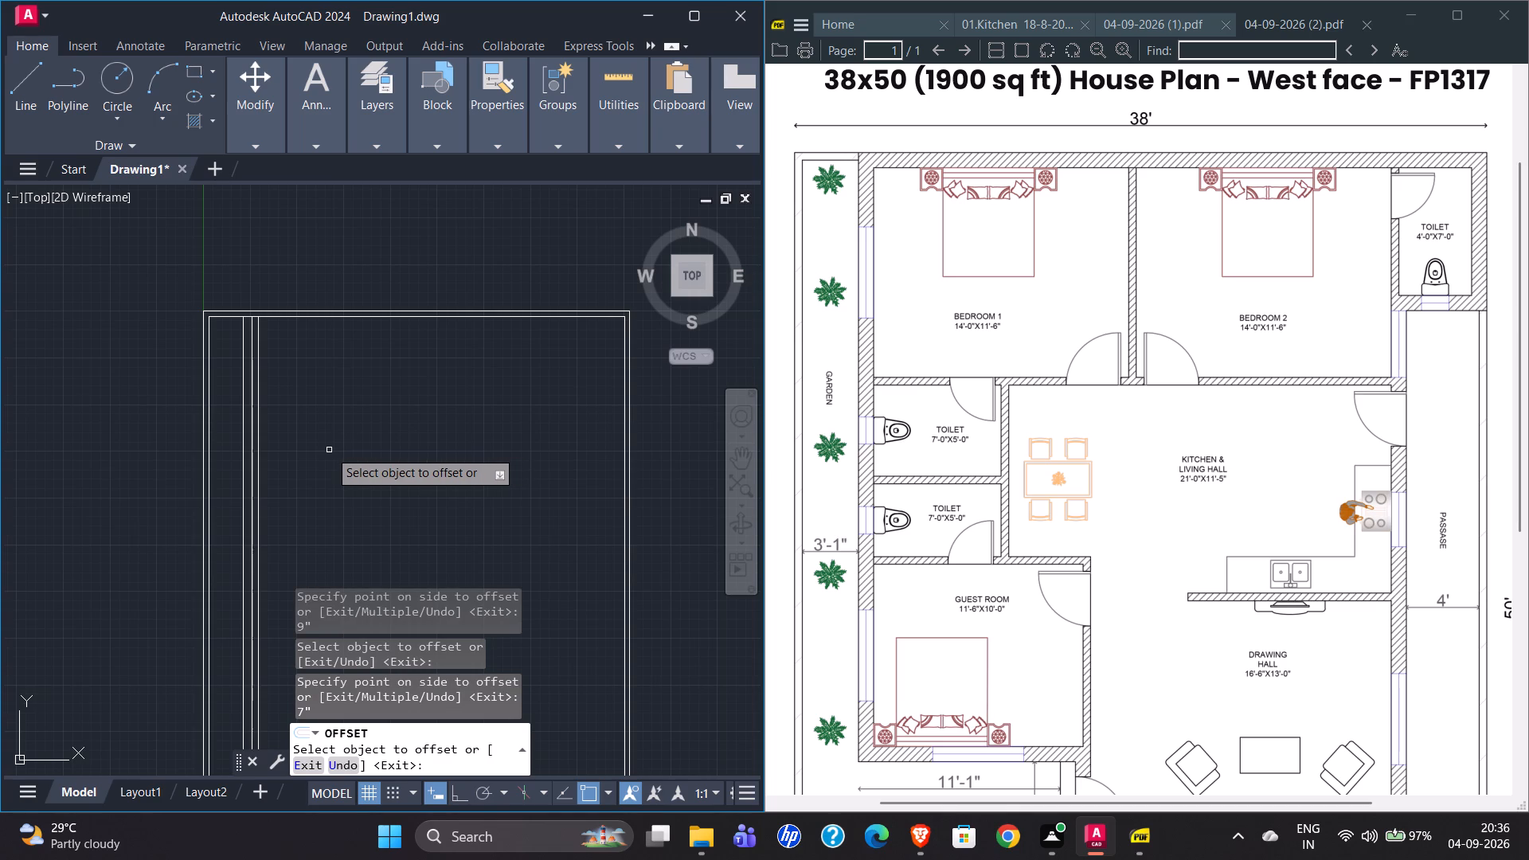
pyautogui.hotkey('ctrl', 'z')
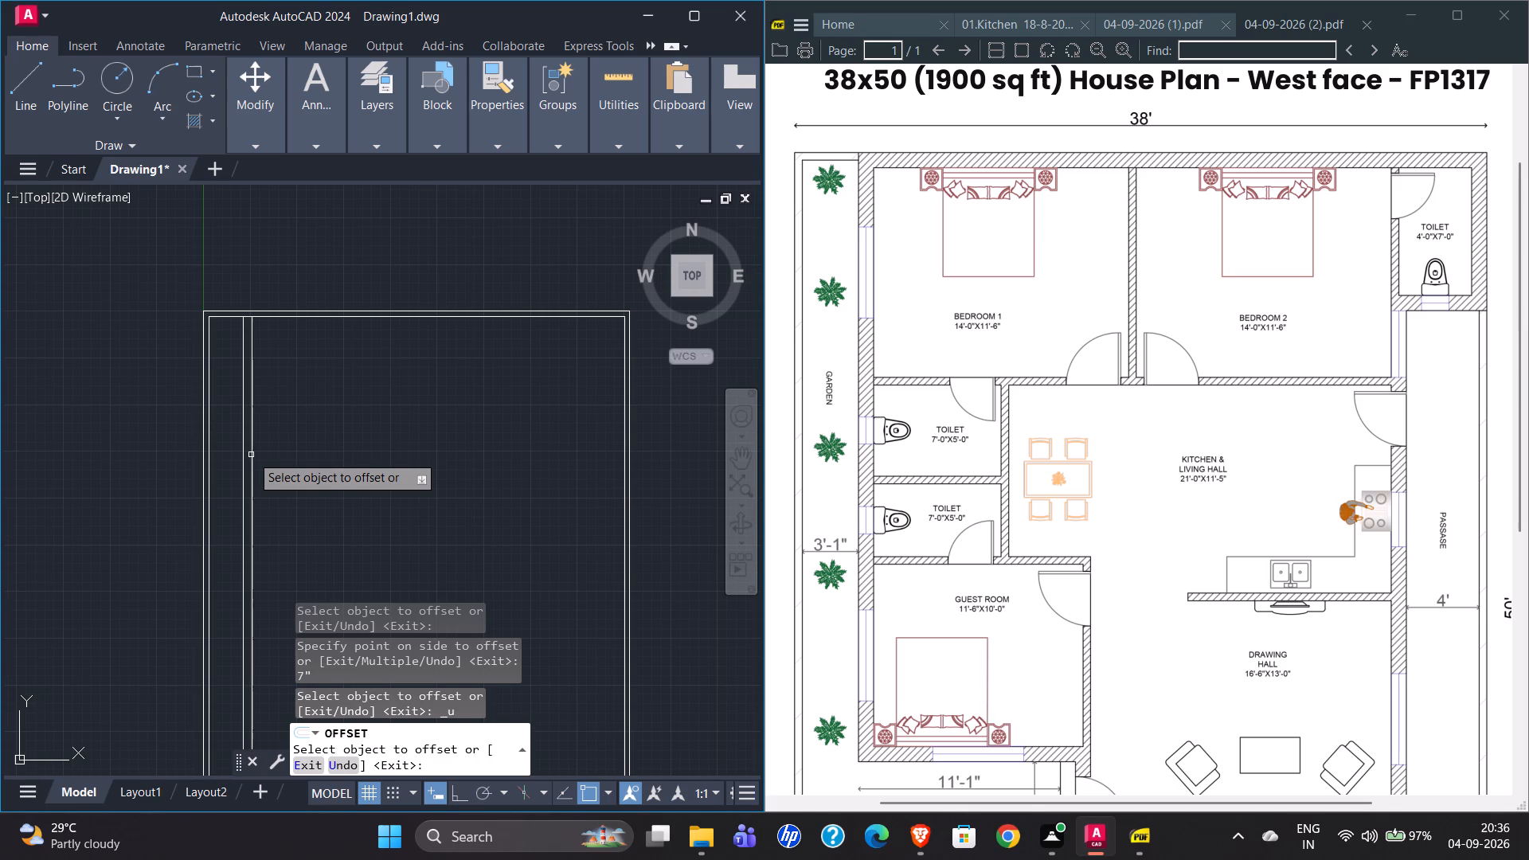
# Offset the garden-side wall's inner face 7' inward for the toilet width, and the new line 6" further for the partition wall.
pyautogui.click(251, 455)
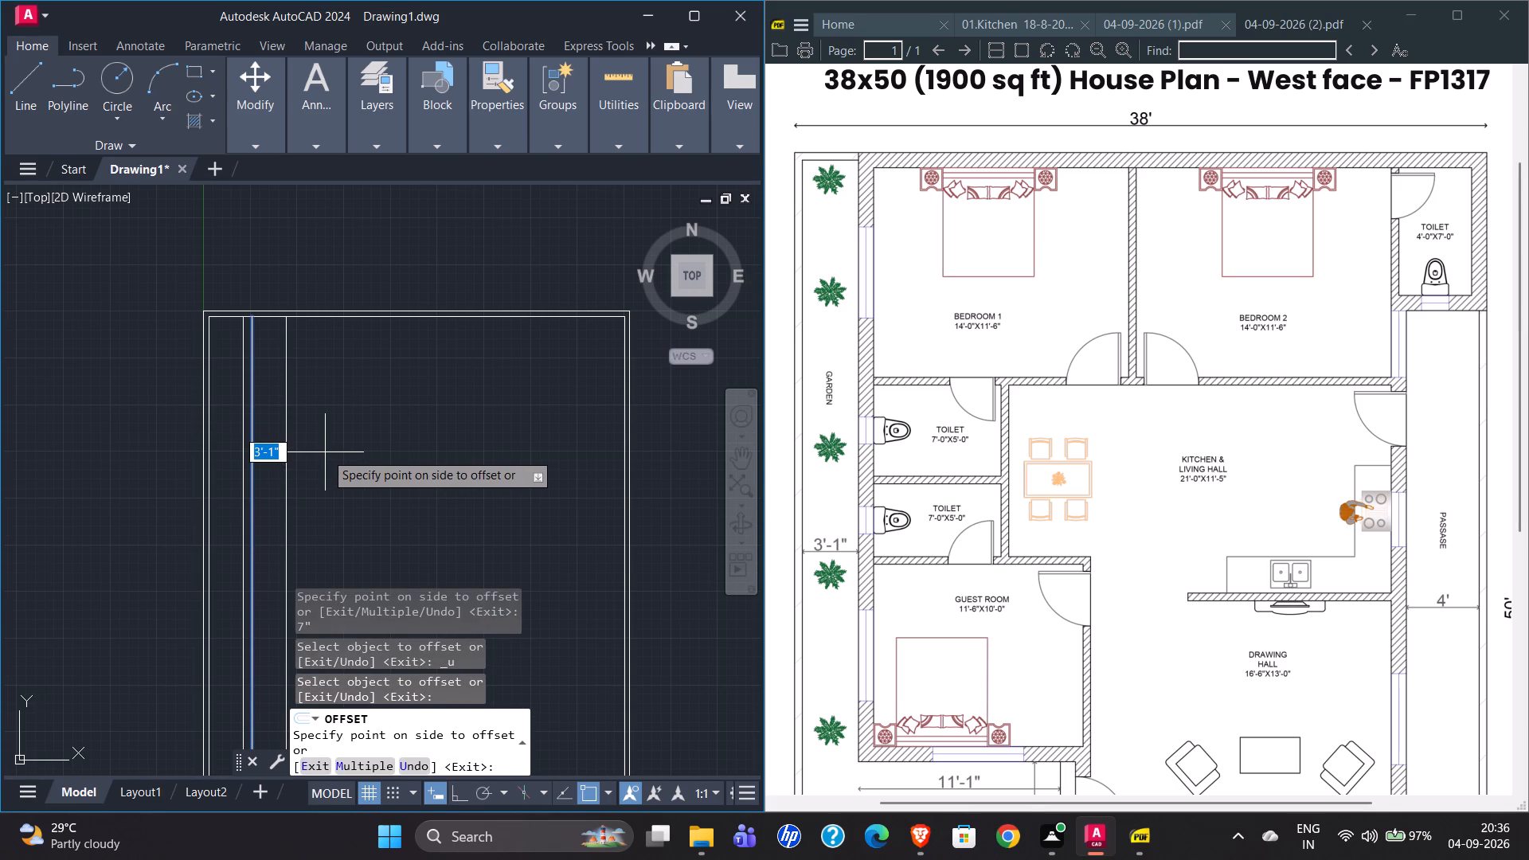
pyautogui.press('7')
pyautogui.press("'")
pyautogui.press('Return')
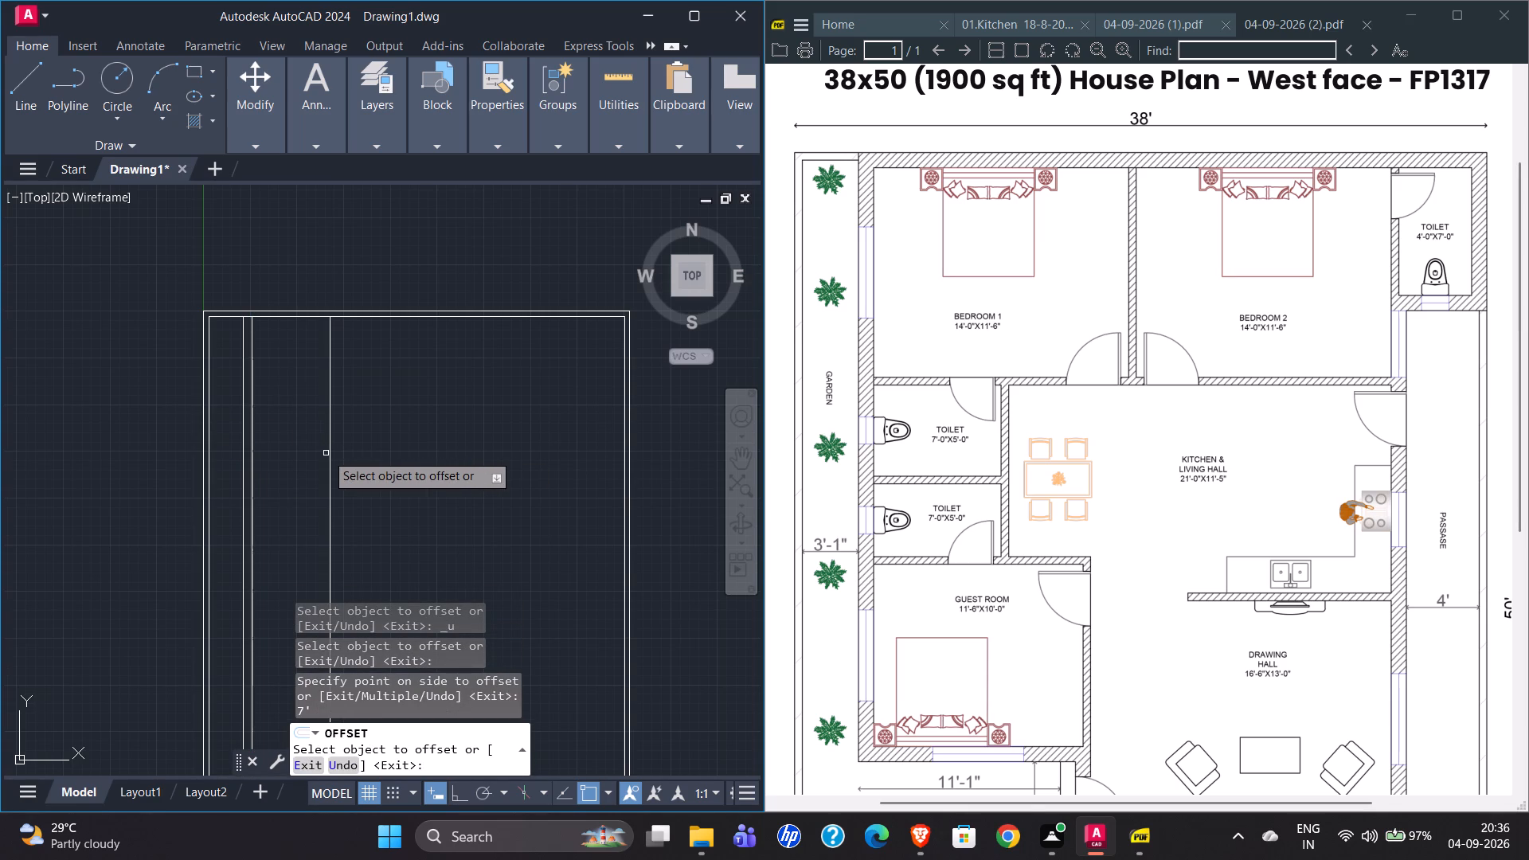
pyautogui.click(327, 453)
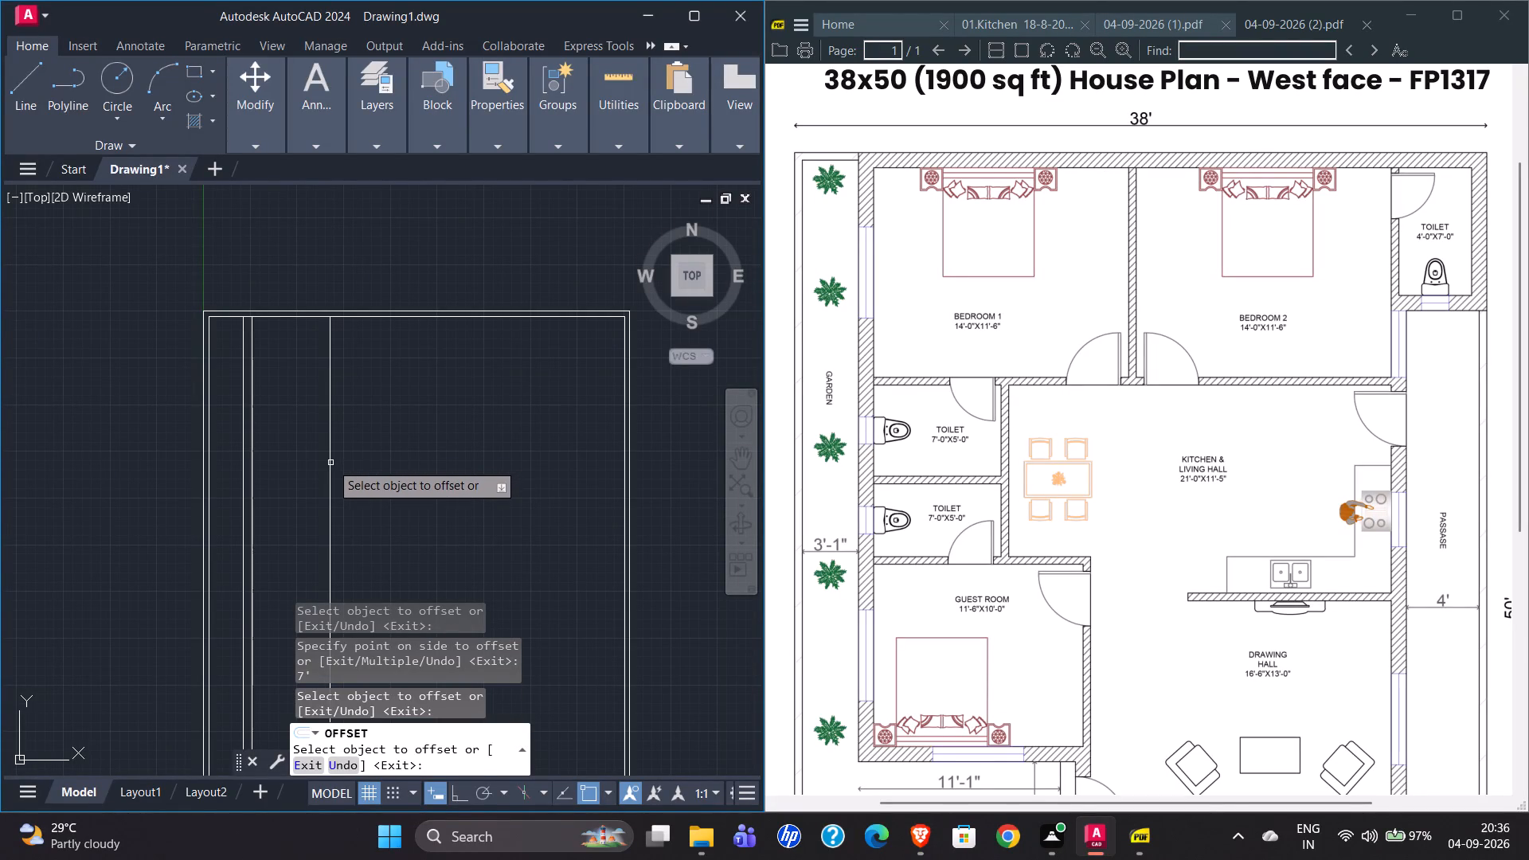
pyautogui.click(330, 463)
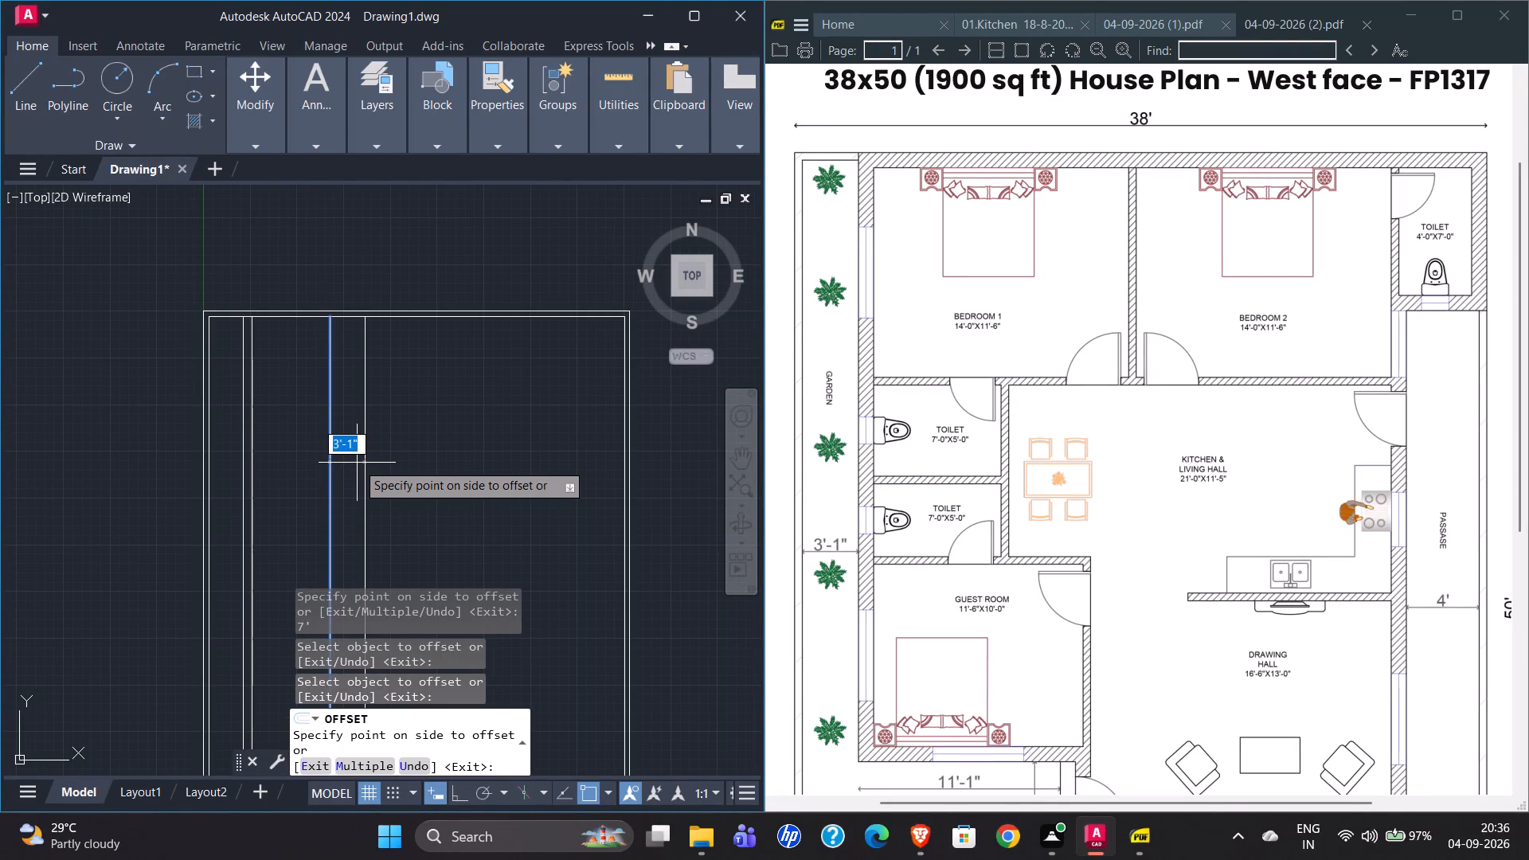
pyautogui.write('6"')
pyautogui.press('Return')
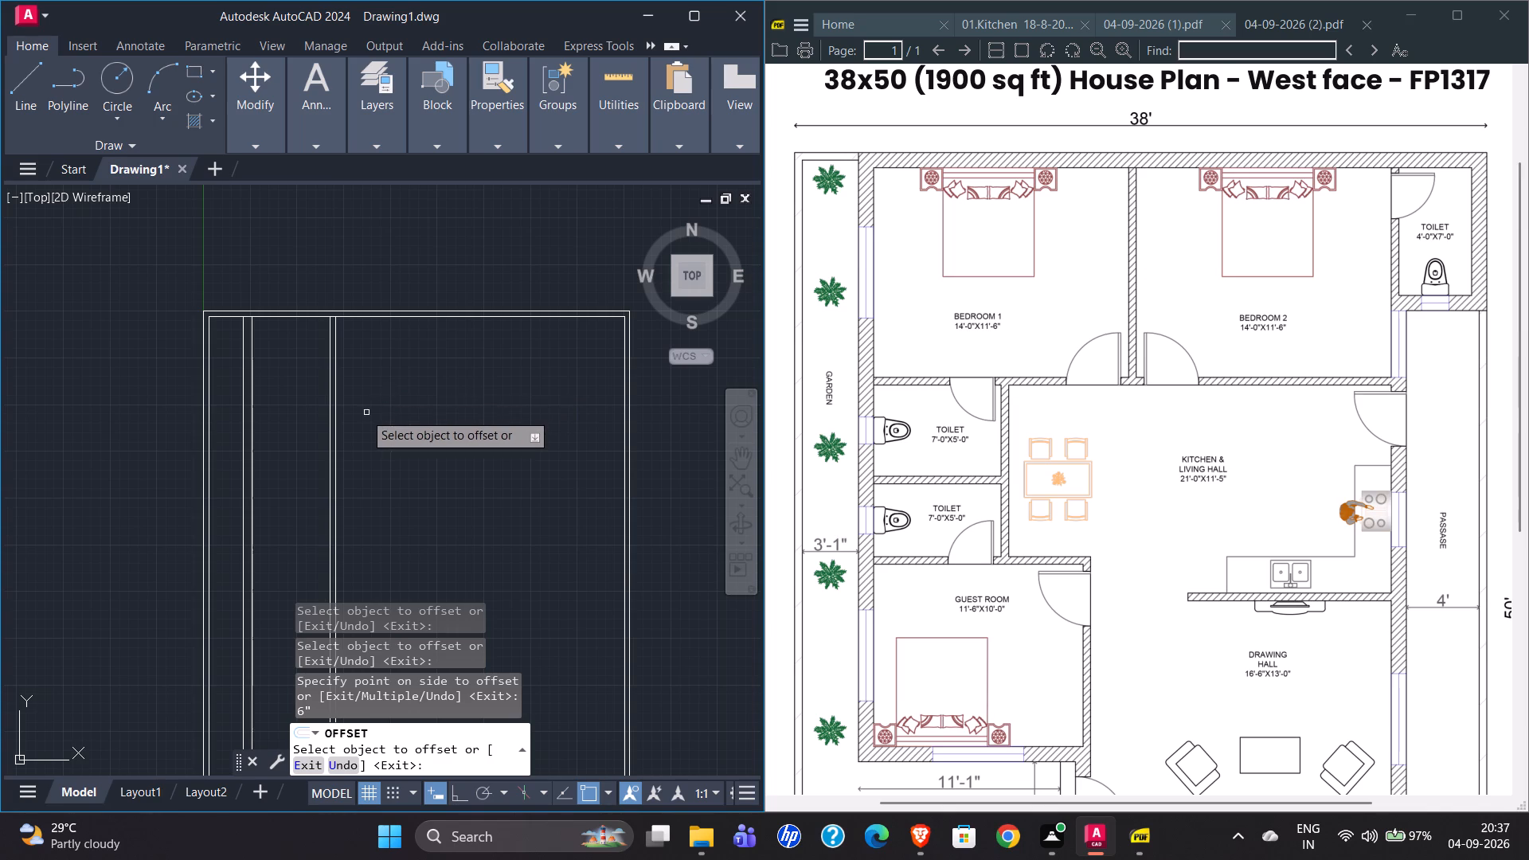
# Offset the garden-side wall's inner face 11'6" inward for the guest room width, and the new line 6" further for its wall.
pyautogui.click(250, 454)
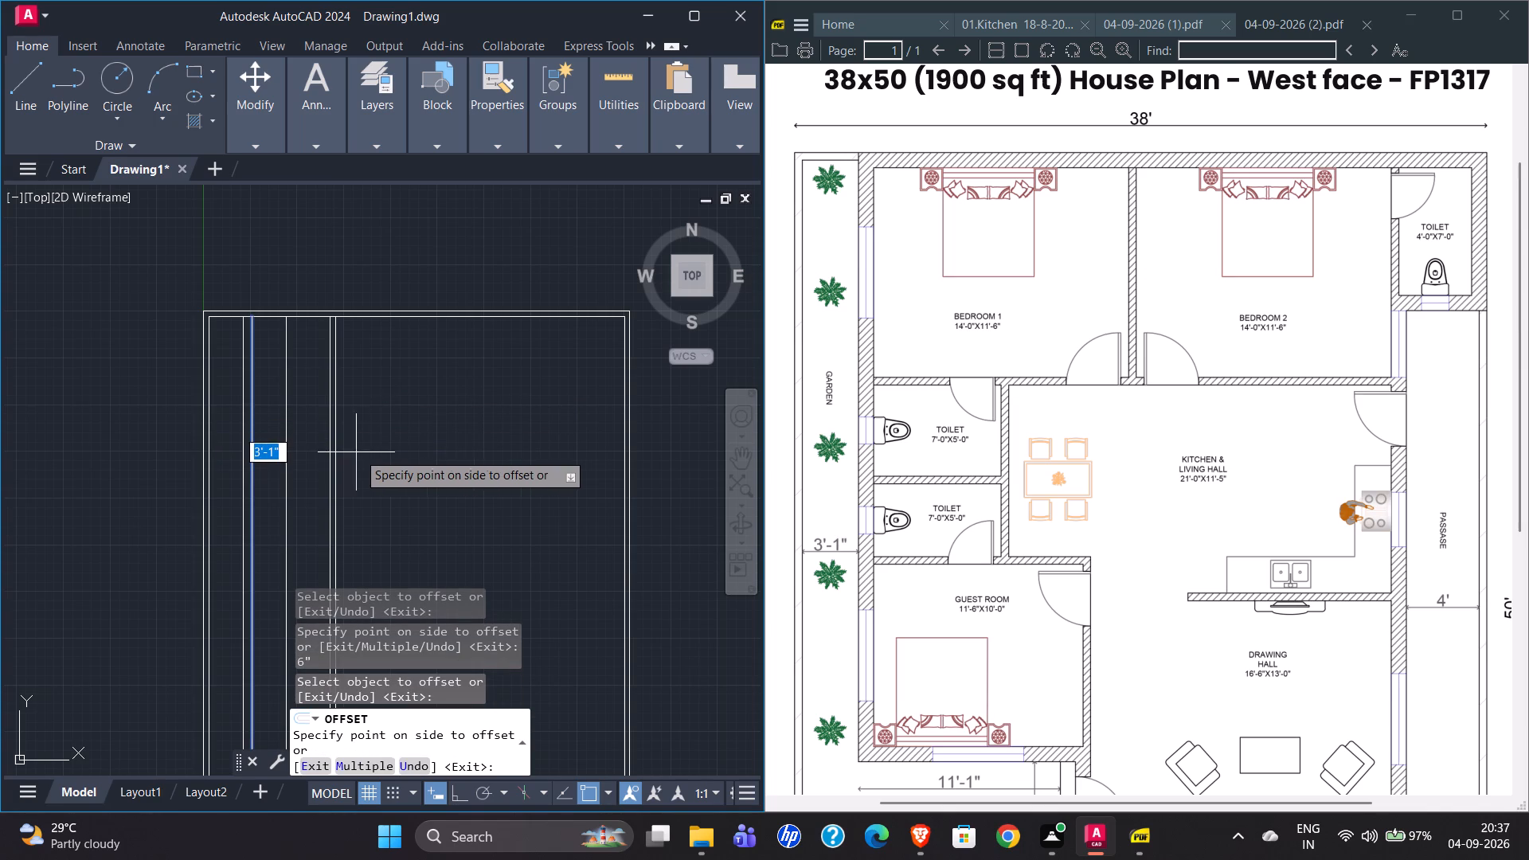
pyautogui.write("11'6")
pyautogui.hotkey('shift', '"')
pyautogui.press('Return')
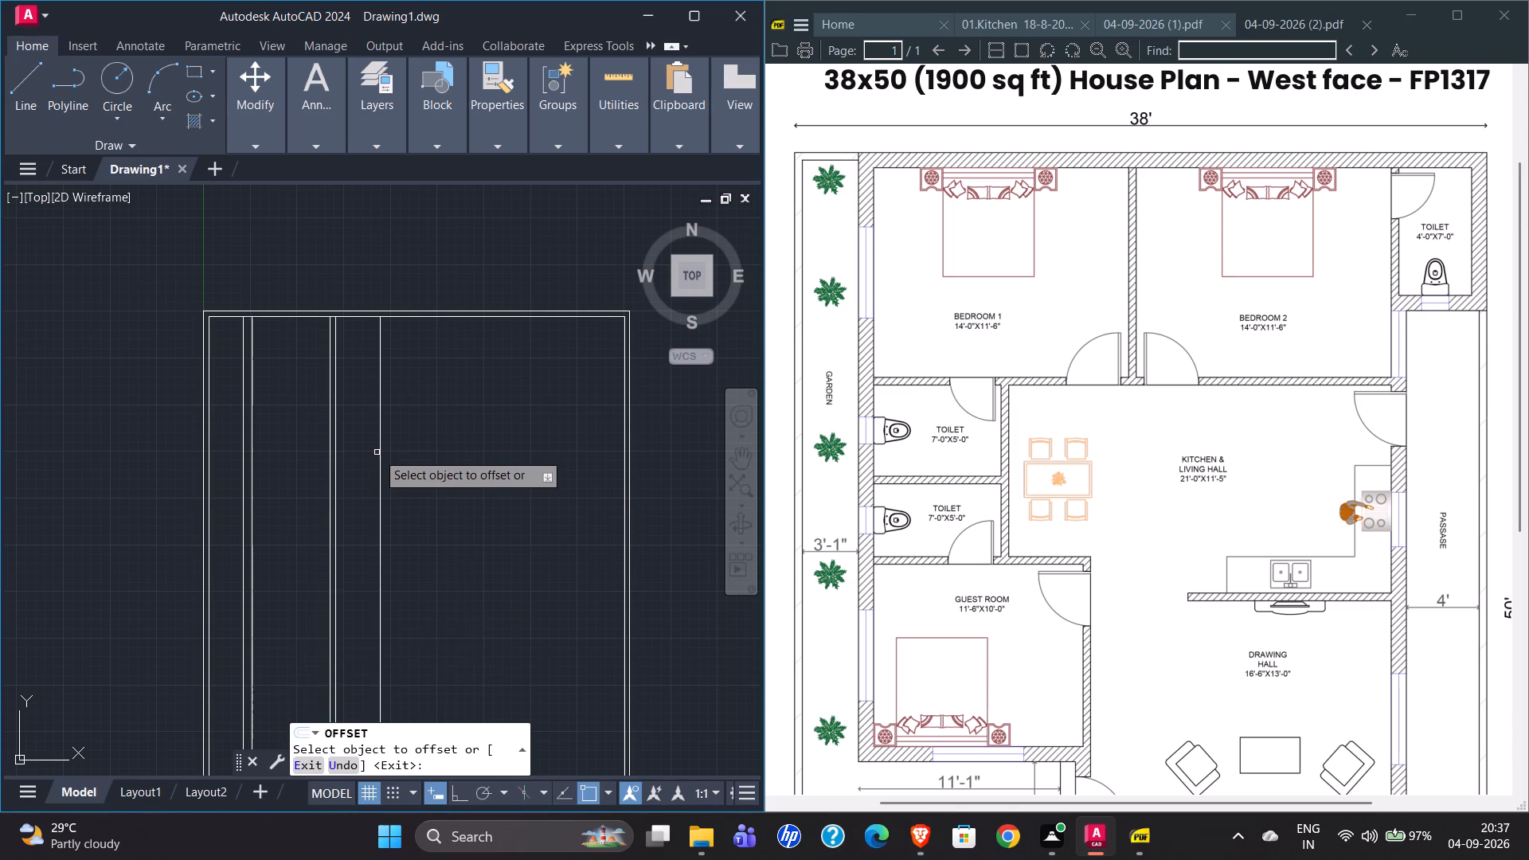
pyautogui.click(381, 453)
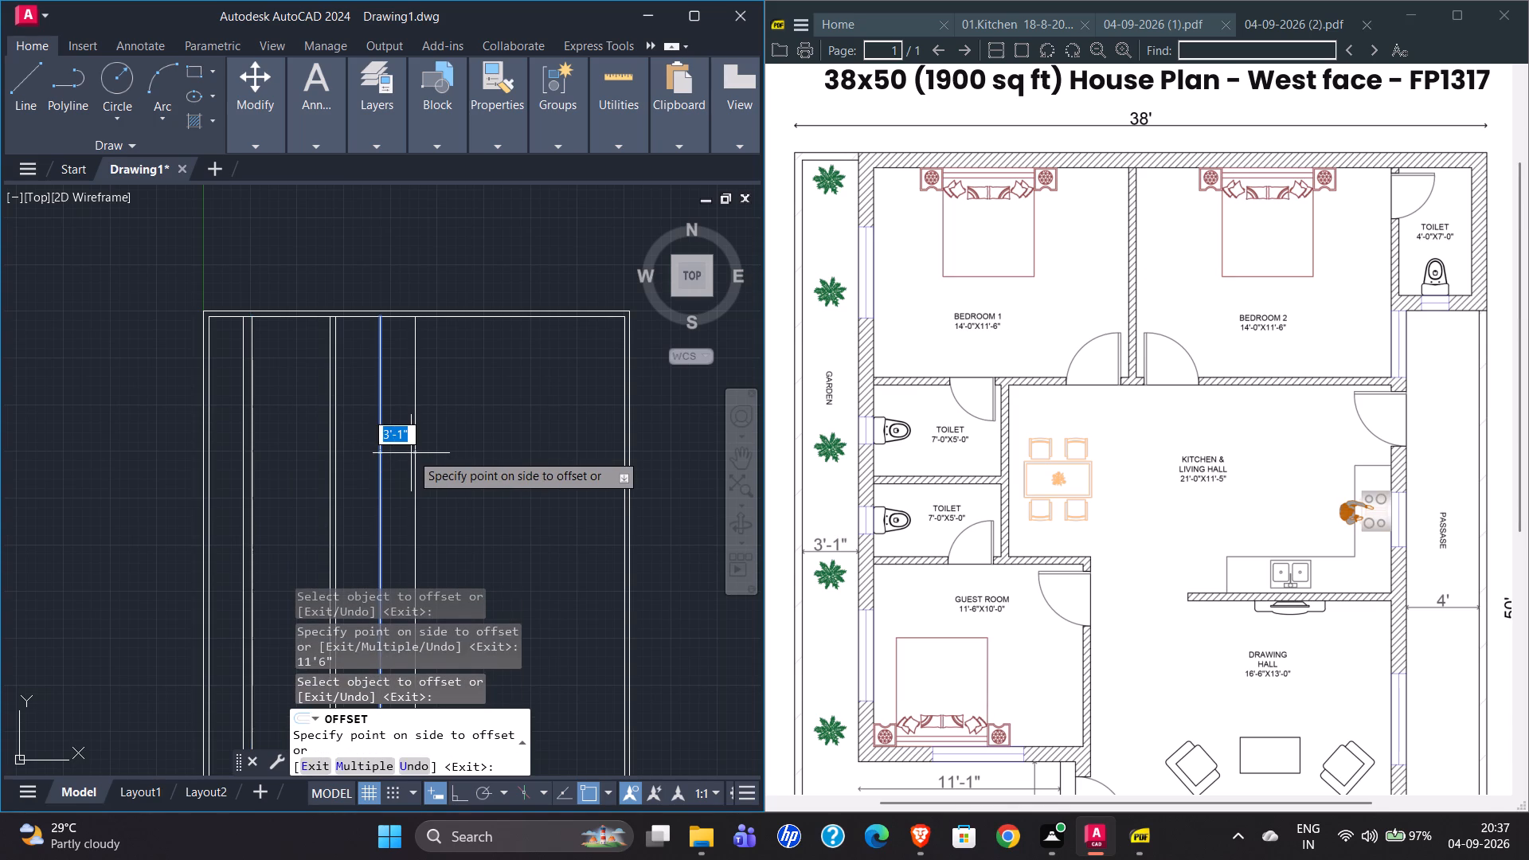
pyautogui.write('6"')
pyautogui.press('Return')
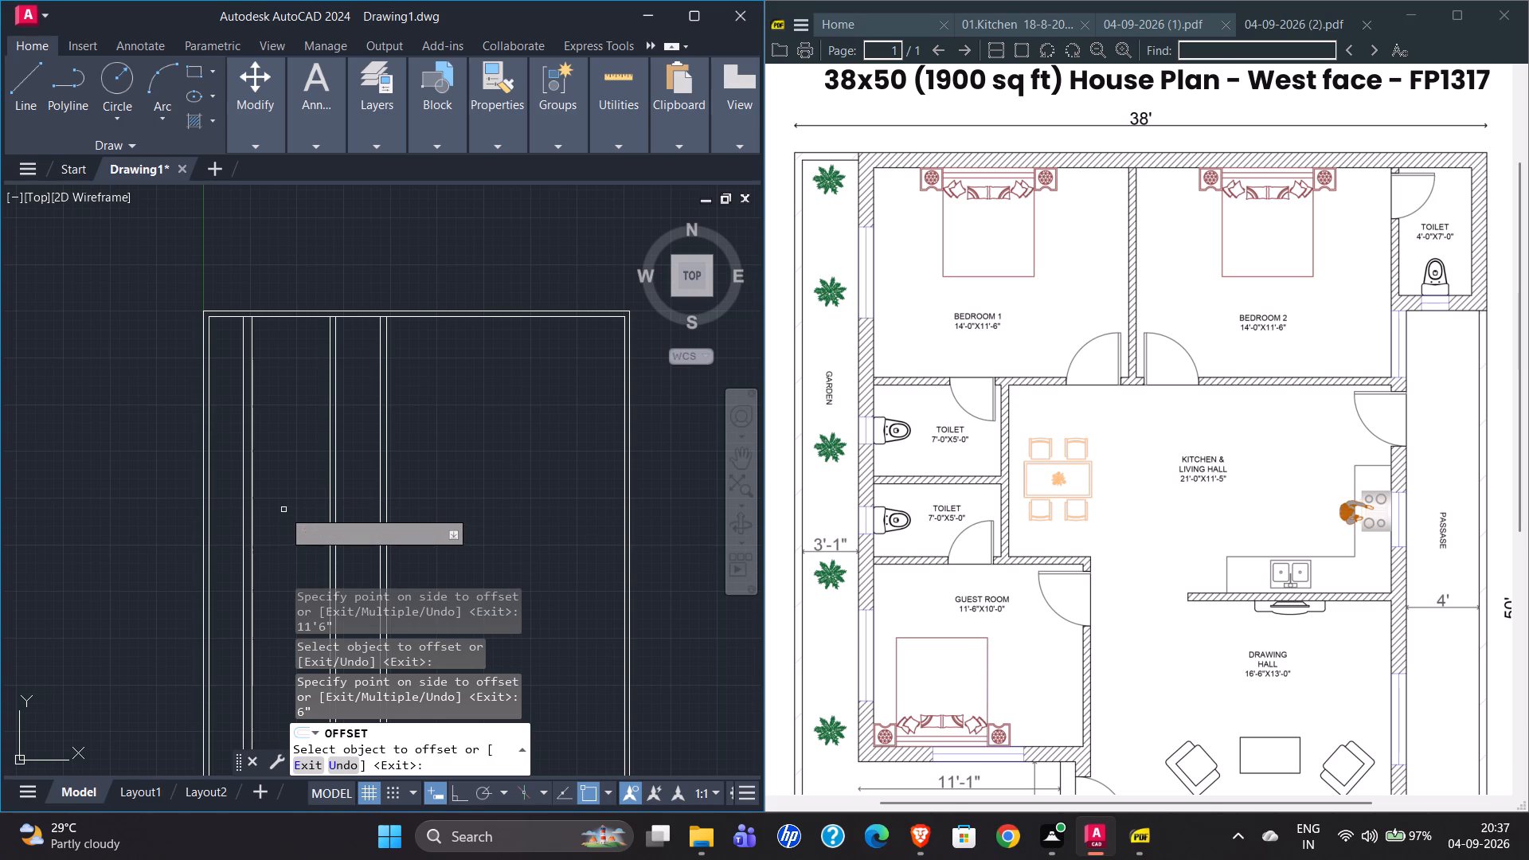
# Offset the garden-side wall's inner face 14' inward for the Bedroom 1 width, and the new line 6" further for the dividing wall.
pyautogui.click(251, 487)
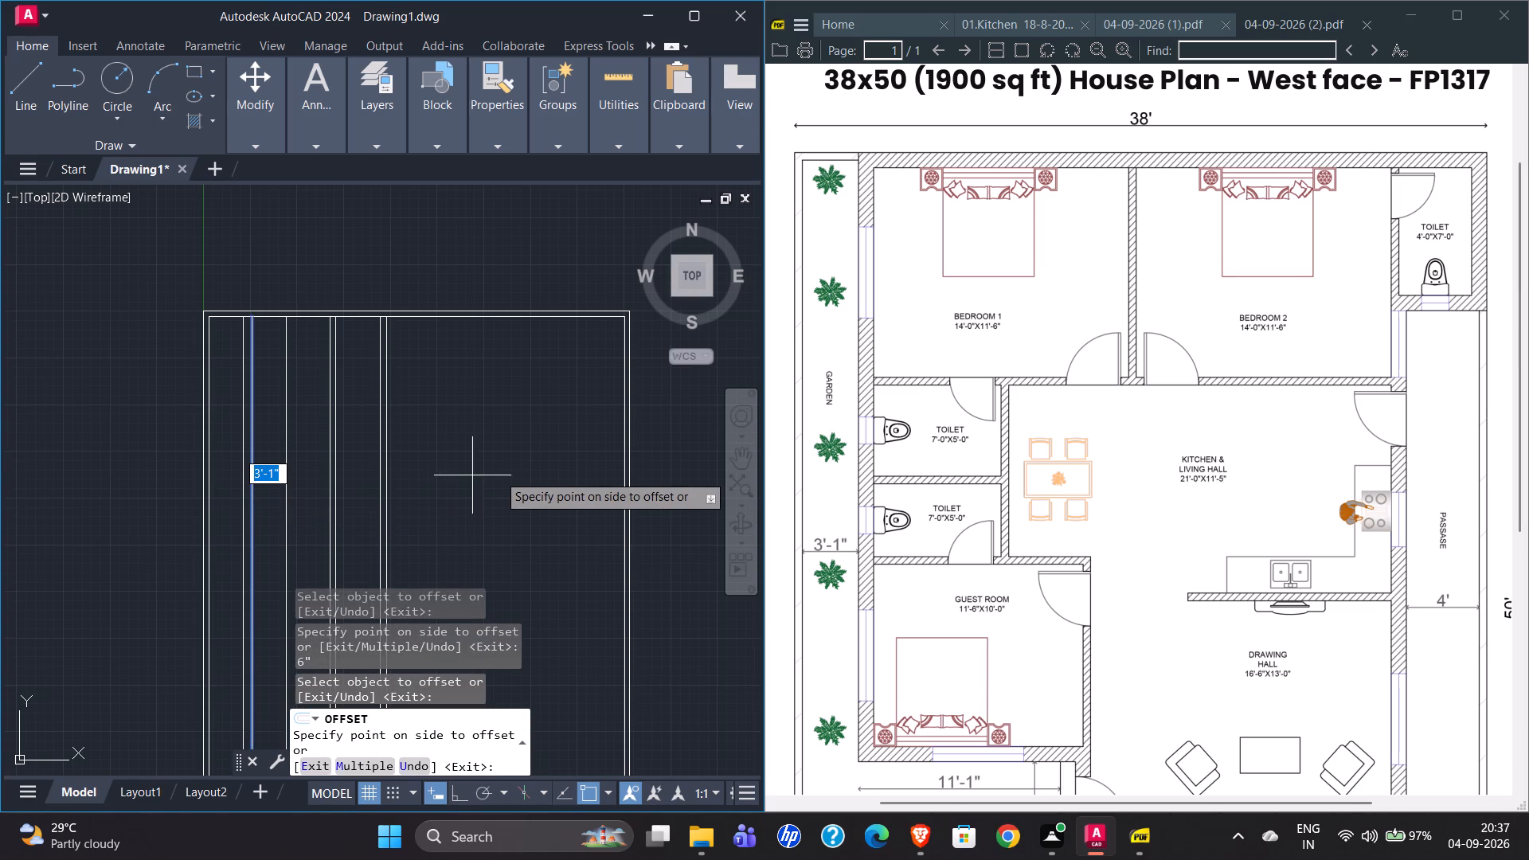
pyautogui.press('1')
pyautogui.press('4')
pyautogui.press("'")
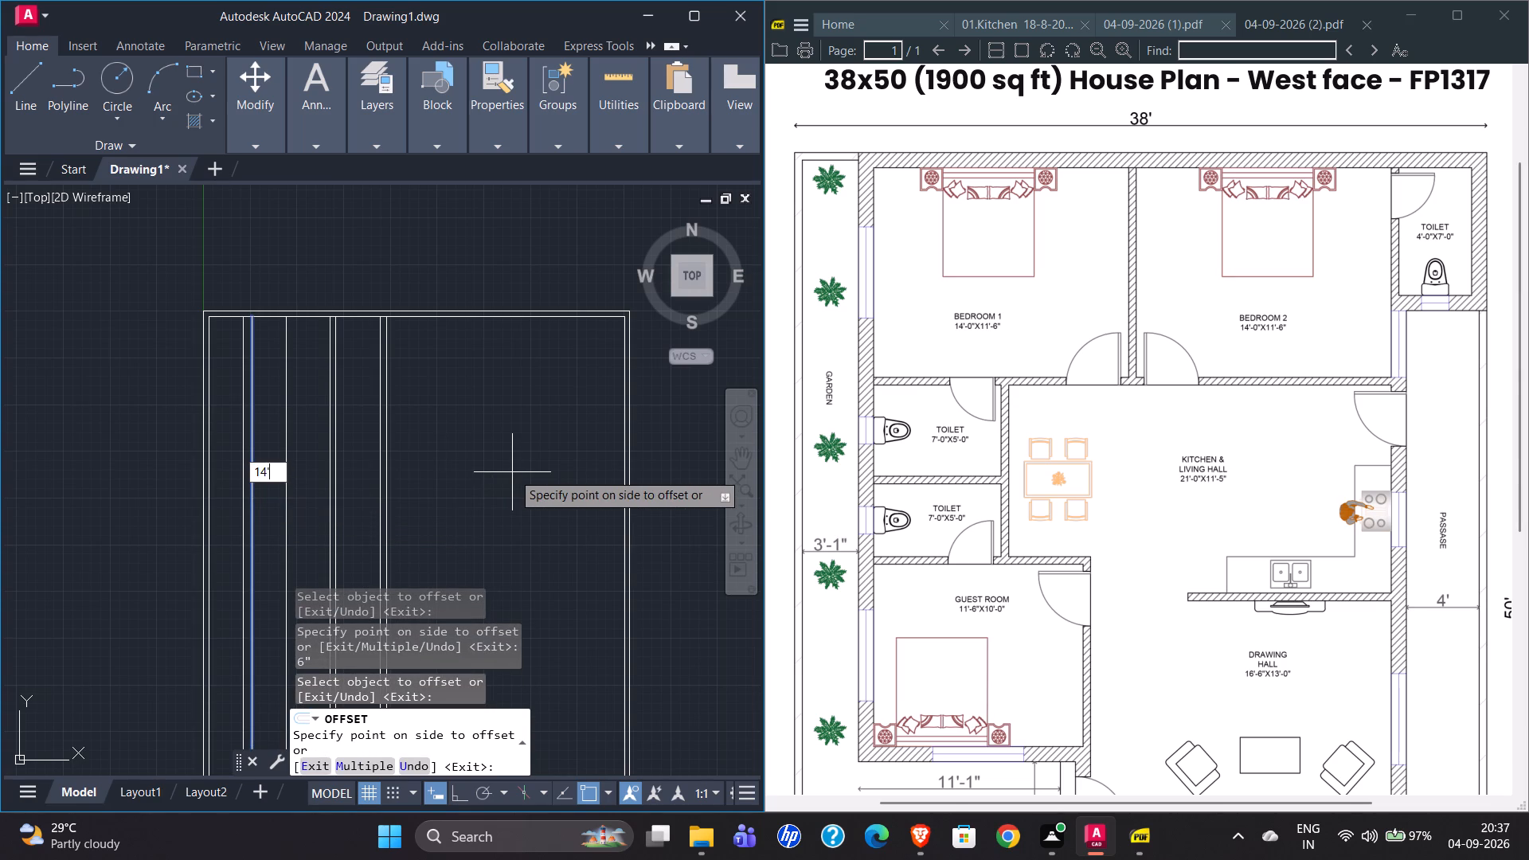
pyautogui.press('Return')
pyautogui.click(409, 457)
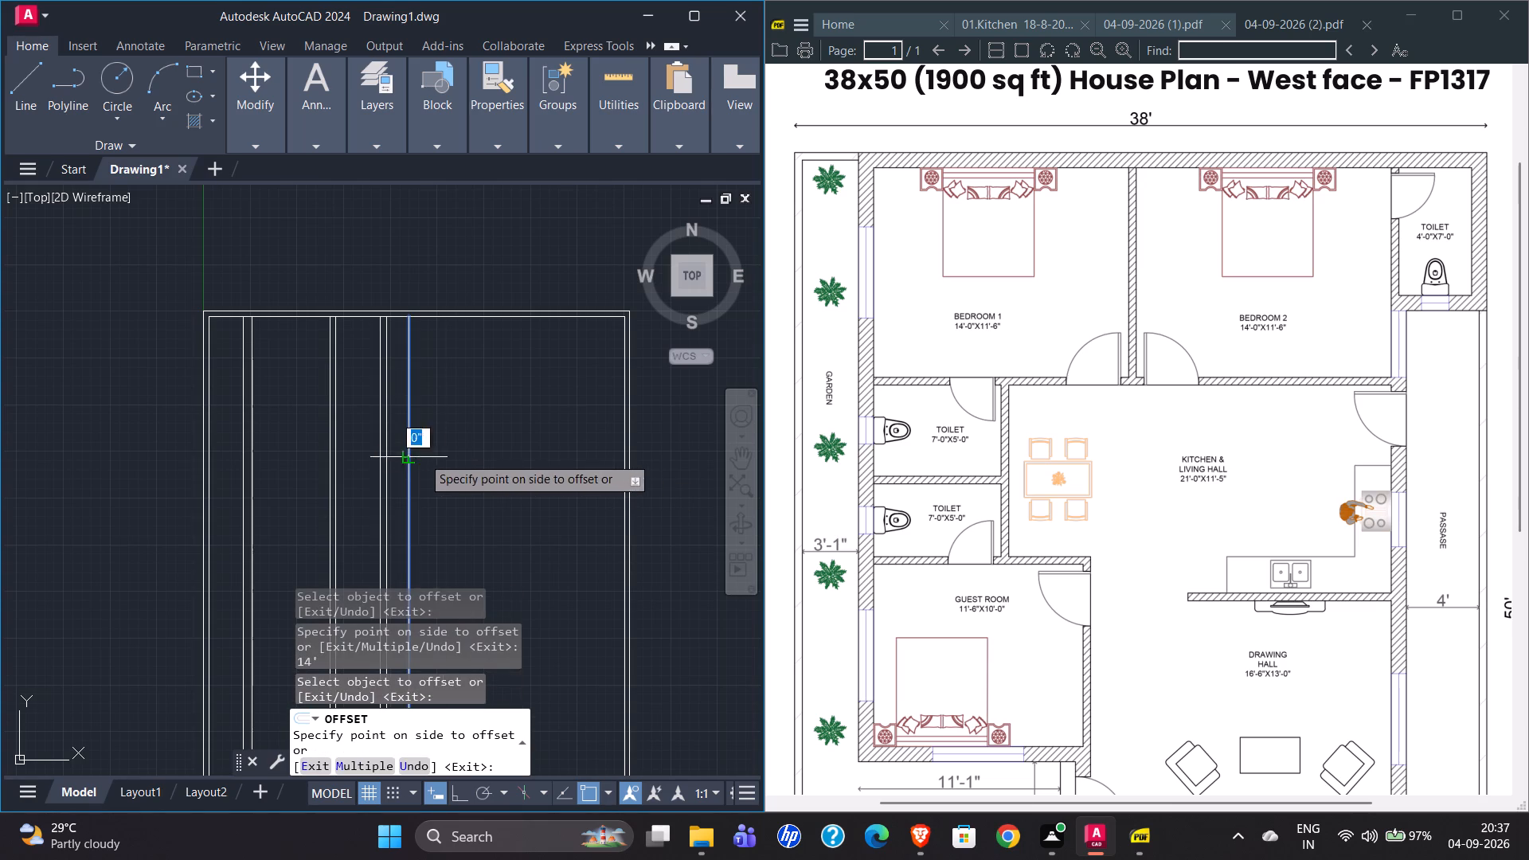
pyautogui.write('6"')
pyautogui.press('Return')
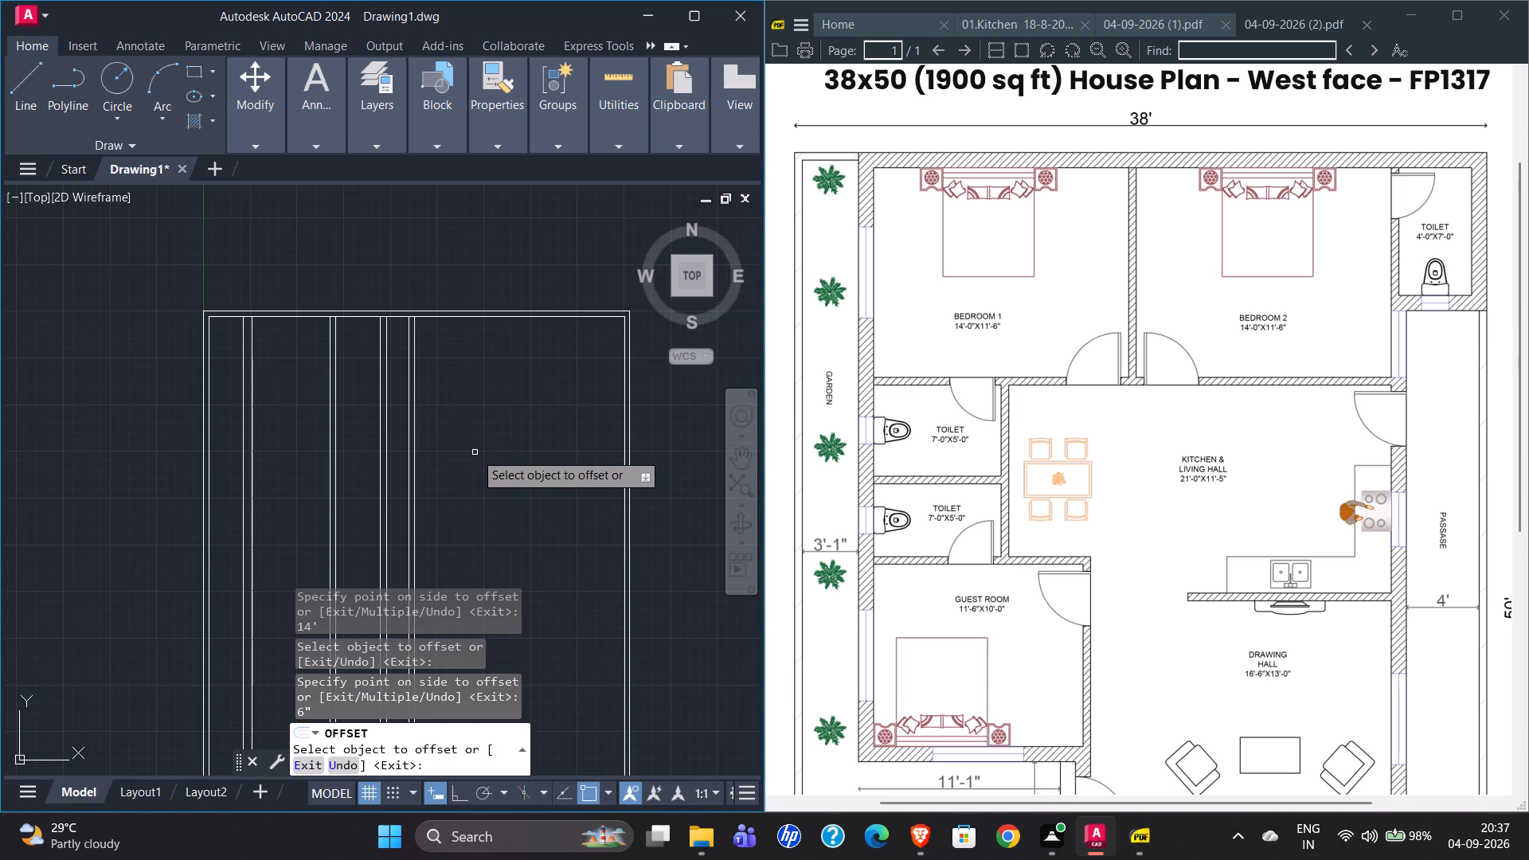
# Offset the far face of the wall between the bedrooms 14' toward the passage side for the Bedroom 2 width.
pyautogui.click(416, 455)
pyautogui.write("14'")
pyautogui.press('Return')
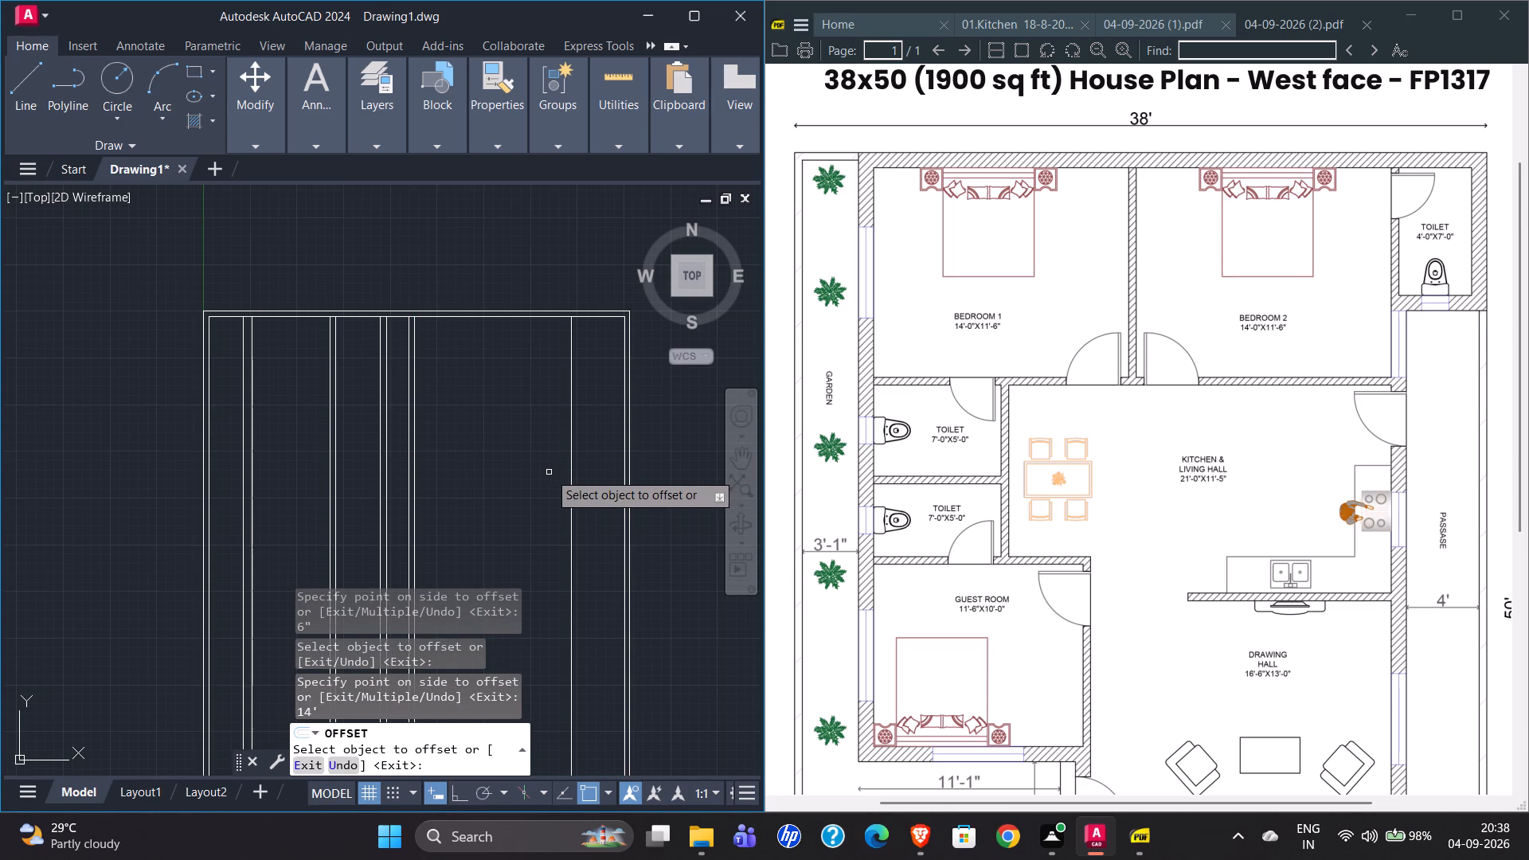
# Offset the line bounding Bedroom 2's 14' width by 9" toward the passage side for the wall thickness.
pyautogui.click(570, 476)
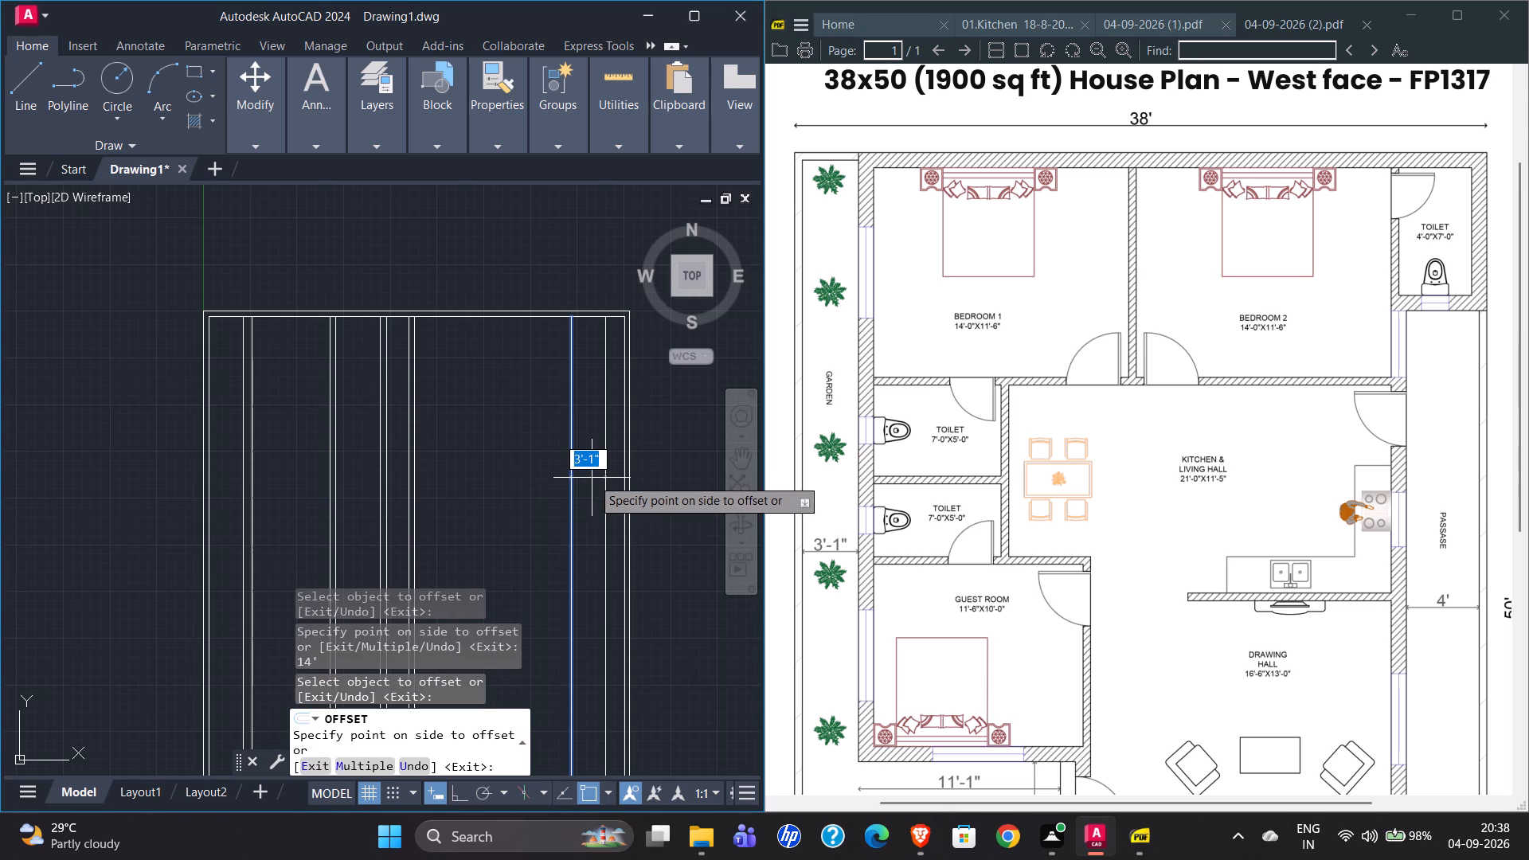
pyautogui.press('9')
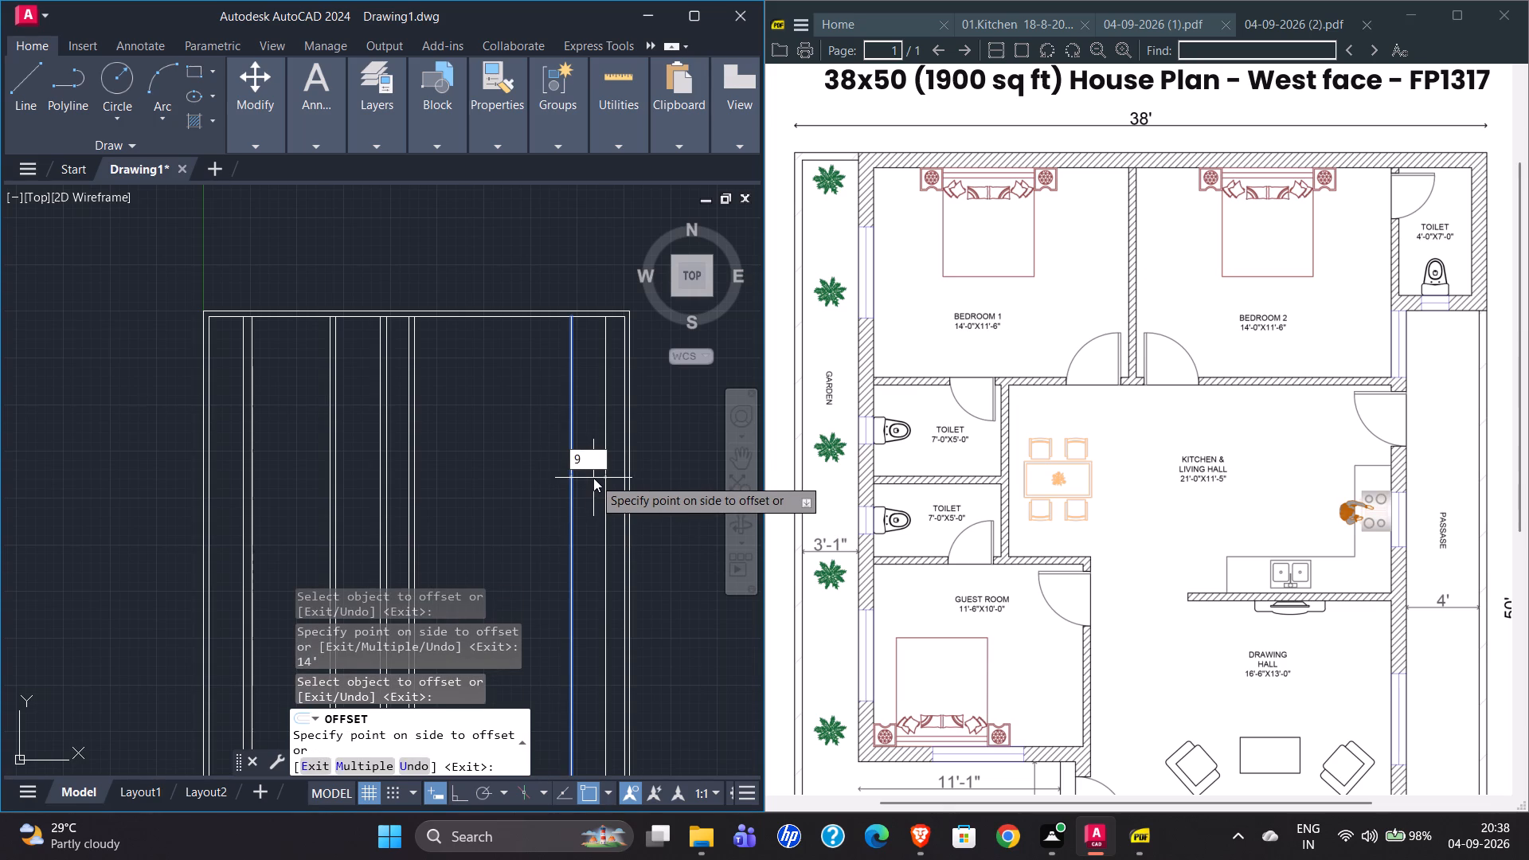
pyautogui.hotkey('shift', '"')
pyautogui.press('Return')
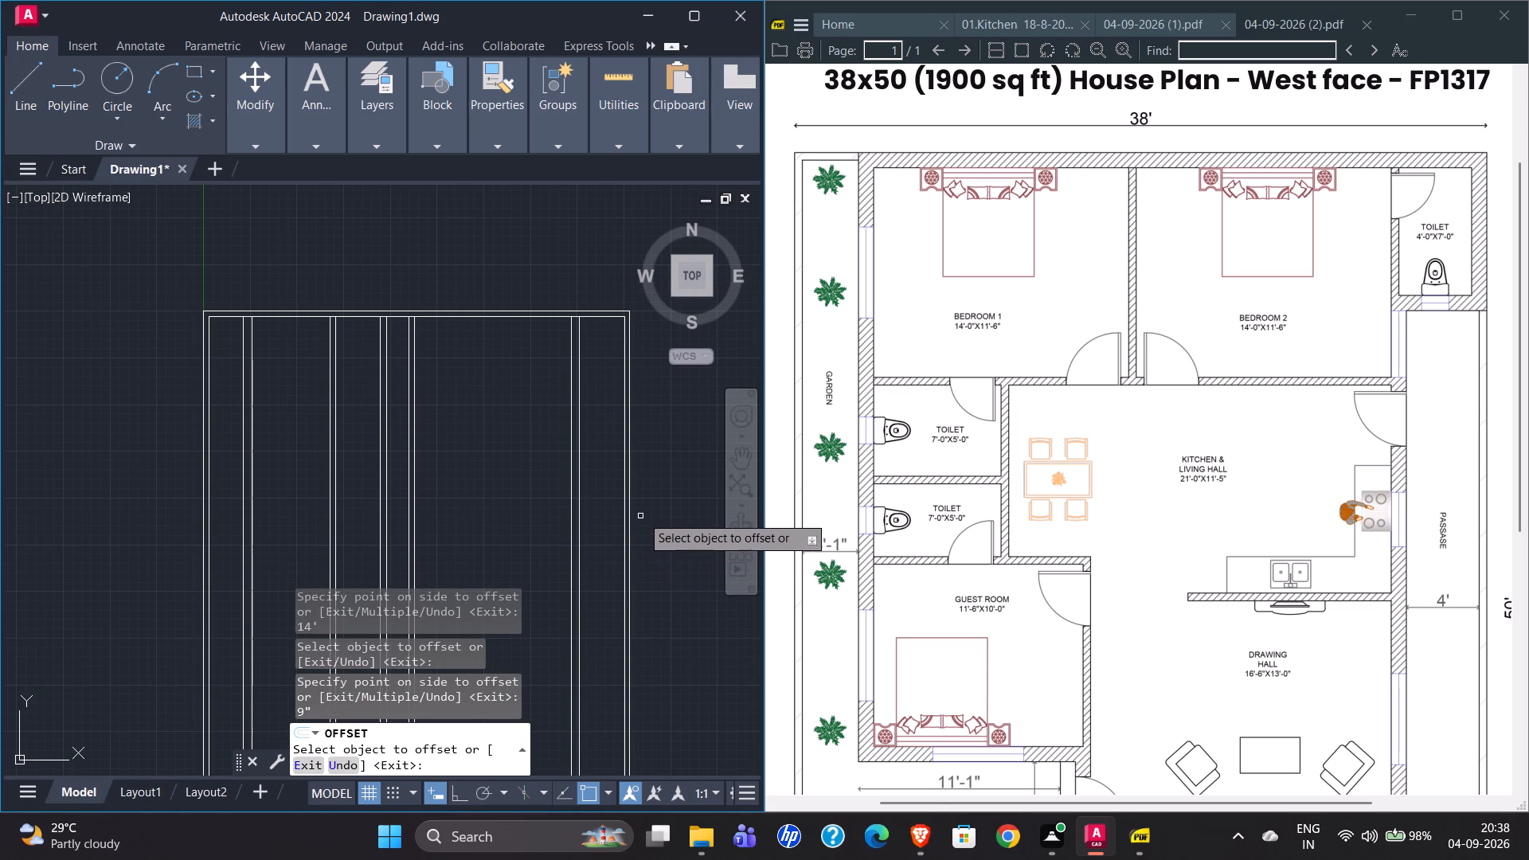
pyautogui.press('Escape')
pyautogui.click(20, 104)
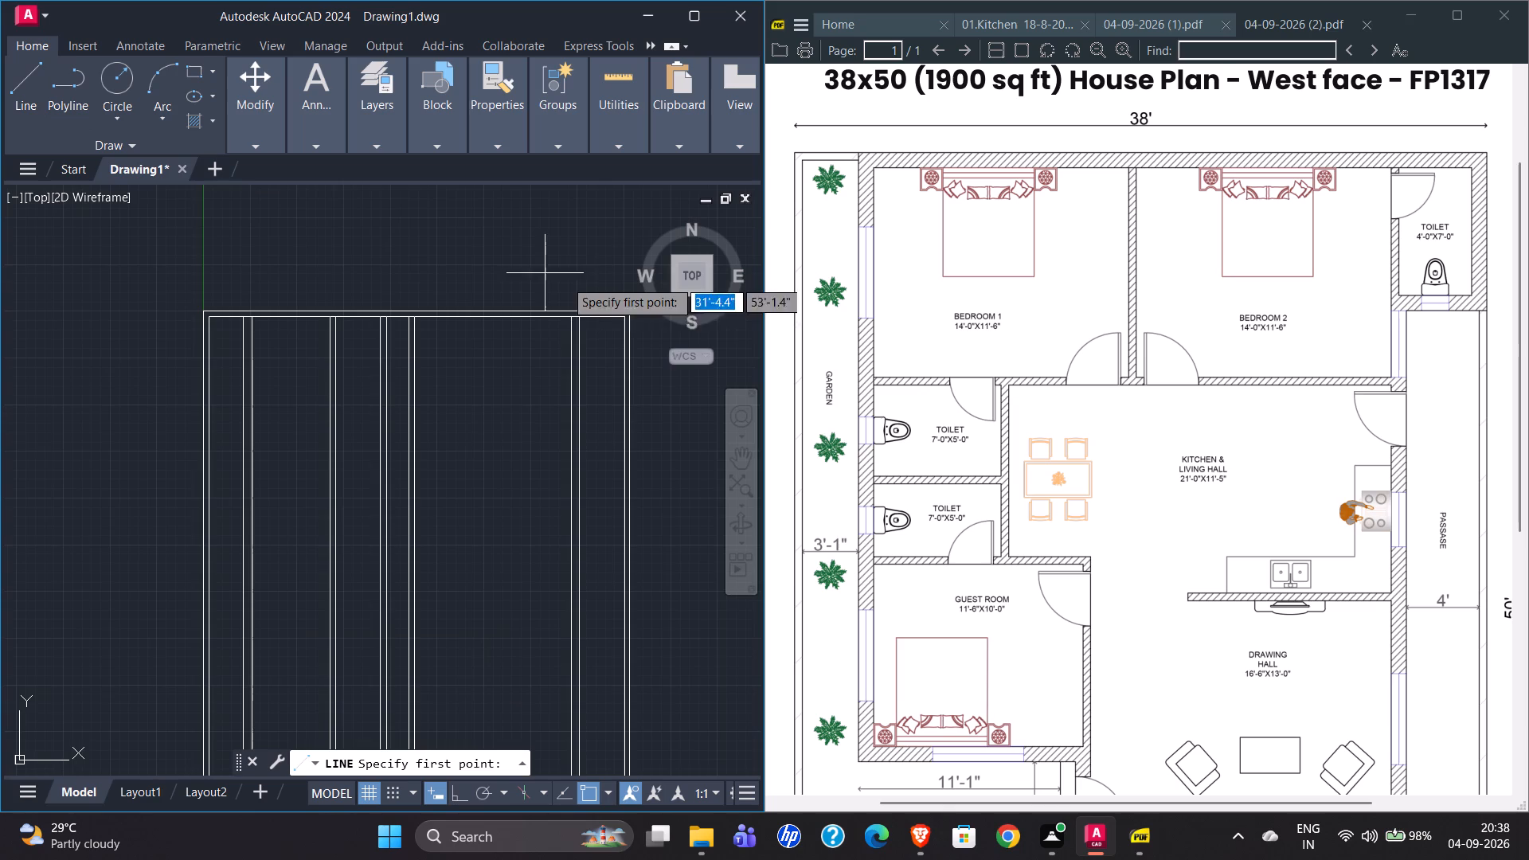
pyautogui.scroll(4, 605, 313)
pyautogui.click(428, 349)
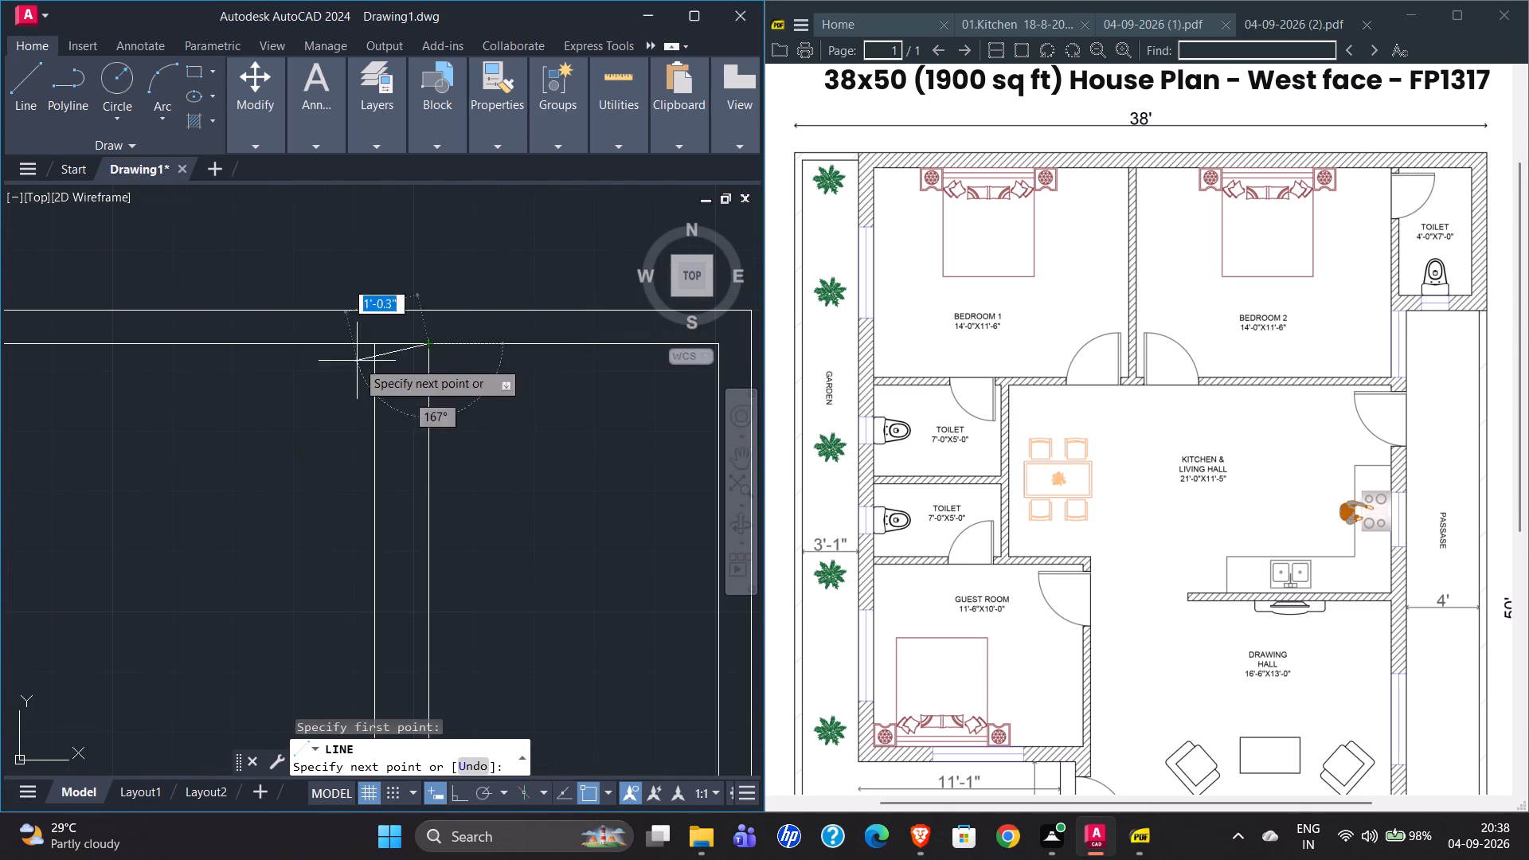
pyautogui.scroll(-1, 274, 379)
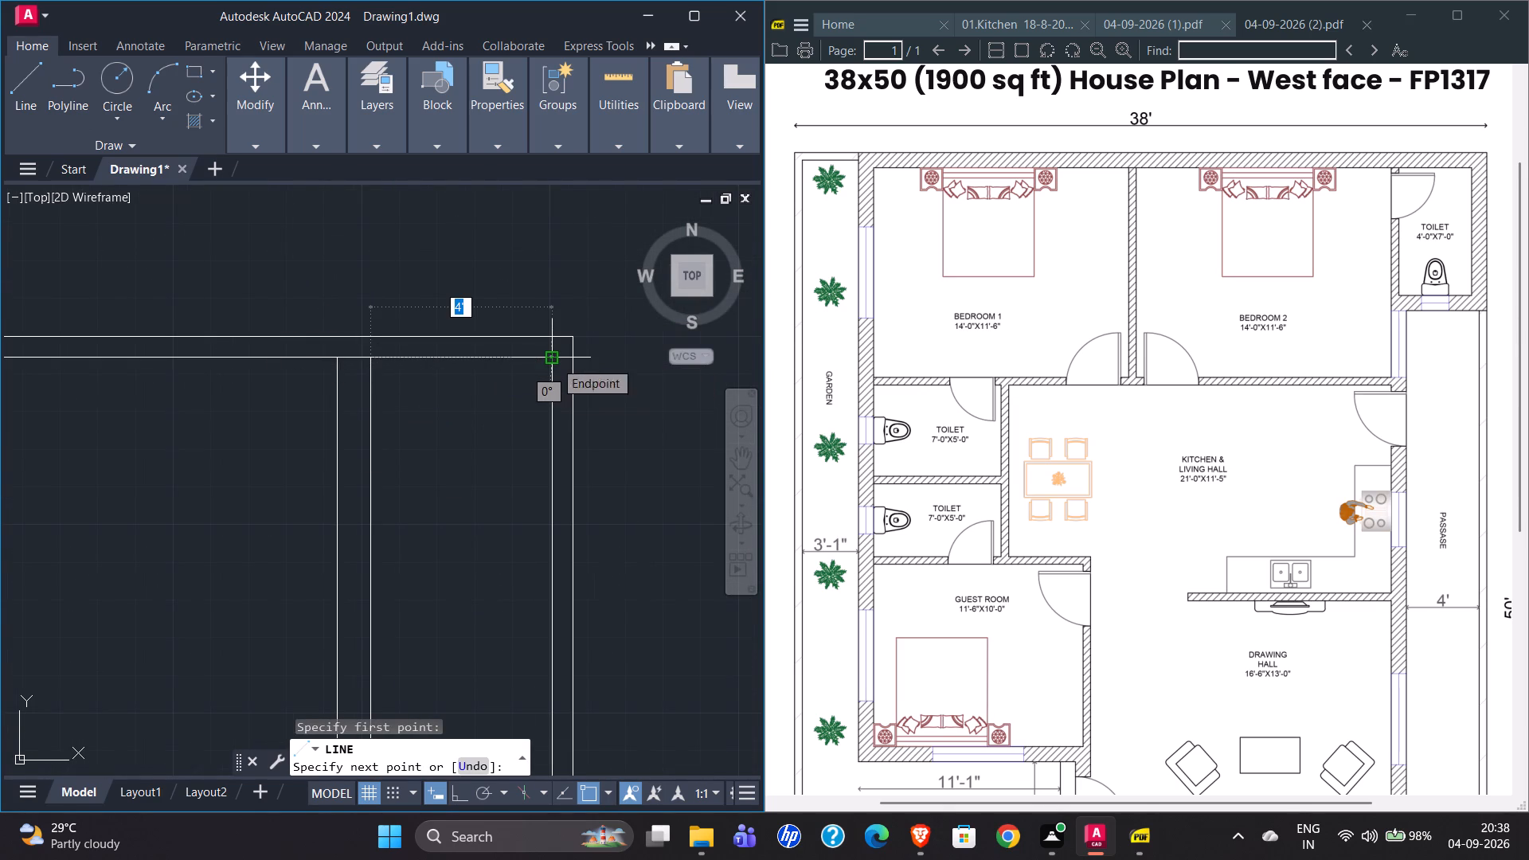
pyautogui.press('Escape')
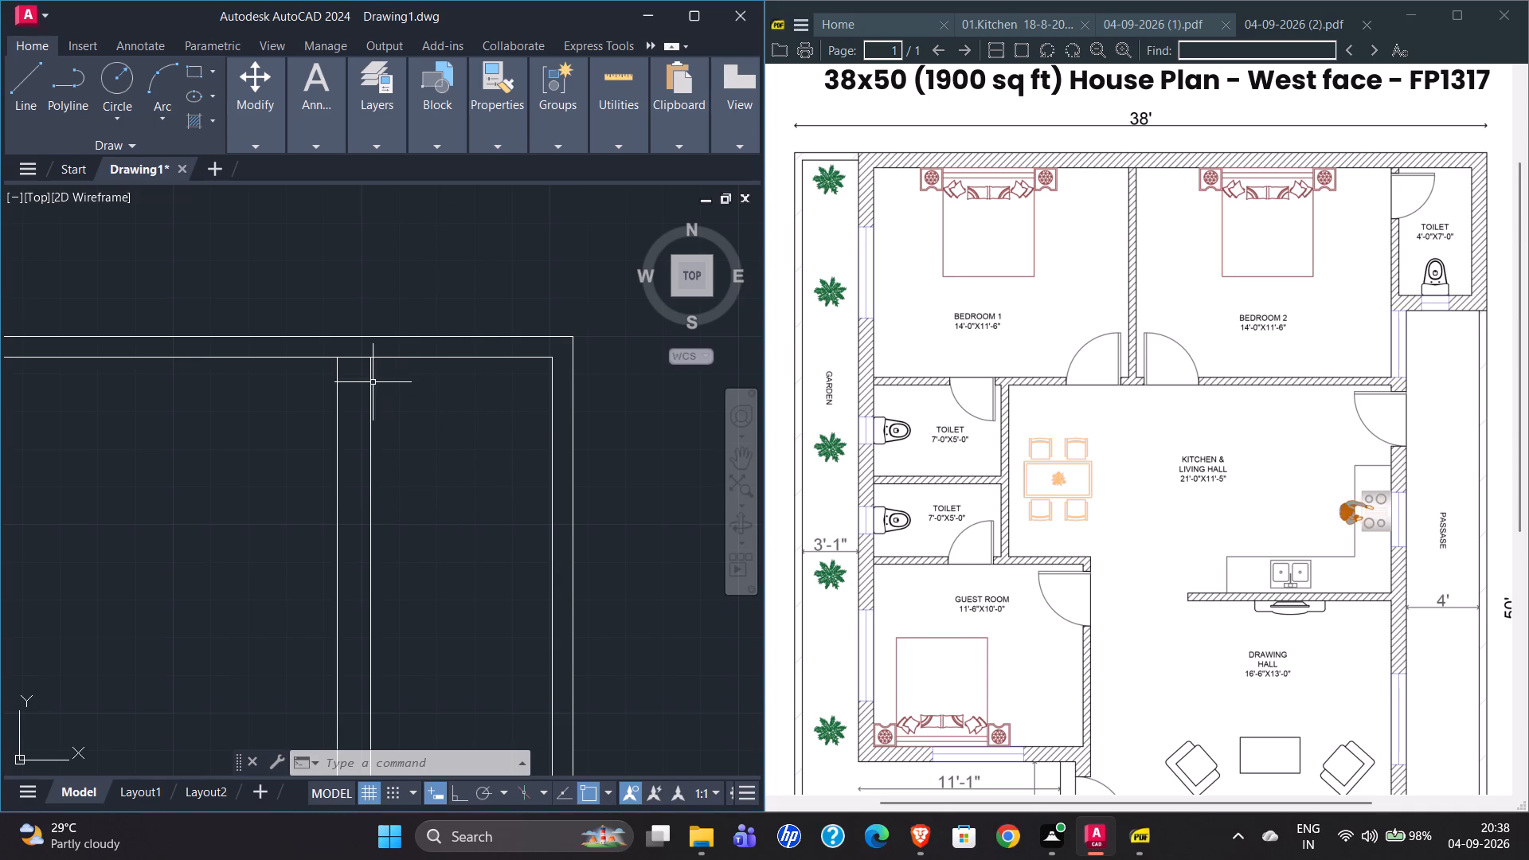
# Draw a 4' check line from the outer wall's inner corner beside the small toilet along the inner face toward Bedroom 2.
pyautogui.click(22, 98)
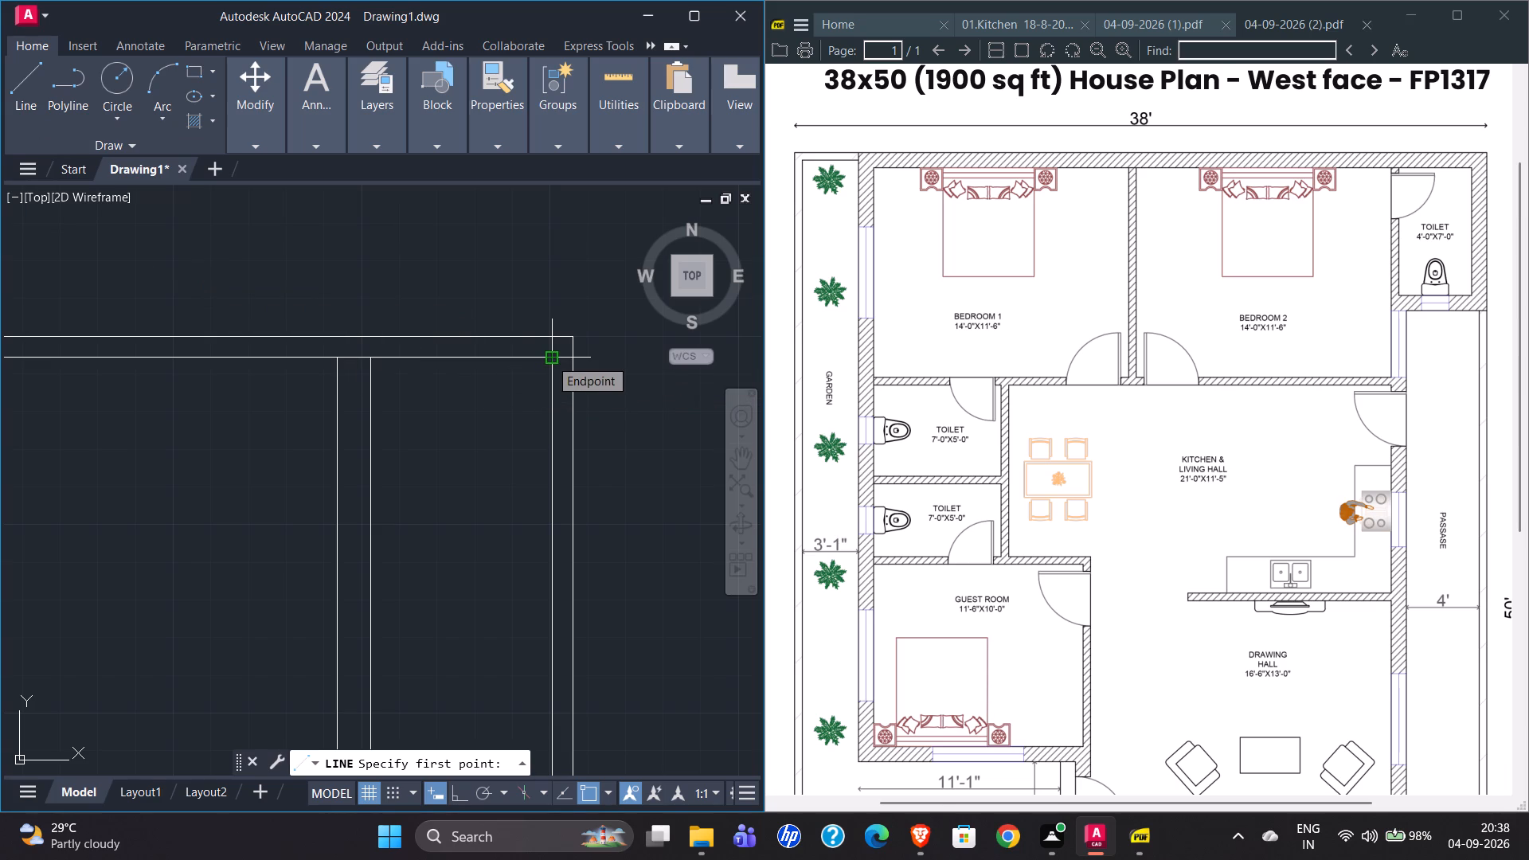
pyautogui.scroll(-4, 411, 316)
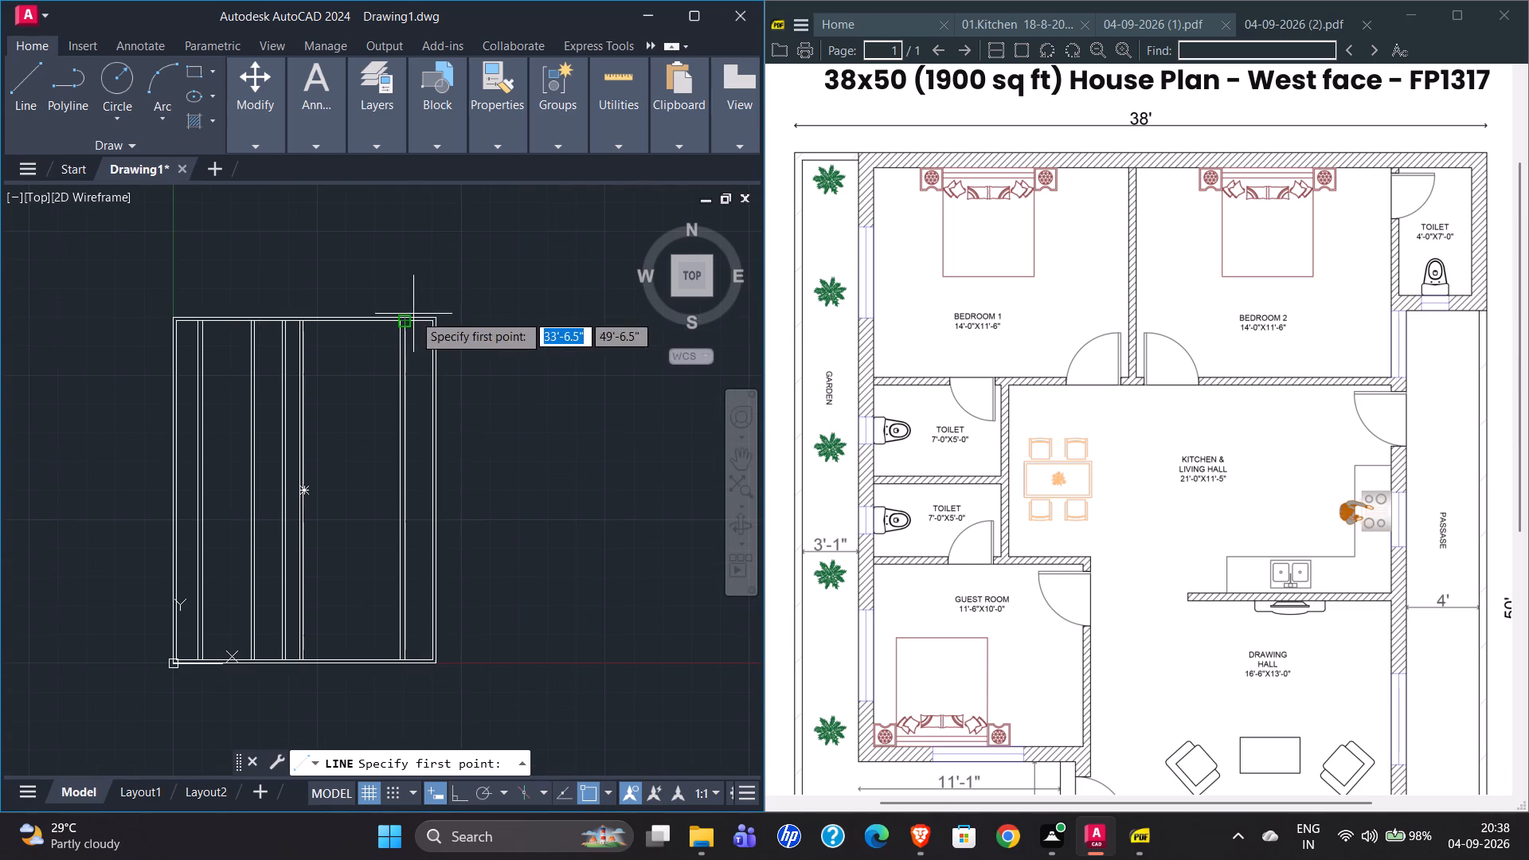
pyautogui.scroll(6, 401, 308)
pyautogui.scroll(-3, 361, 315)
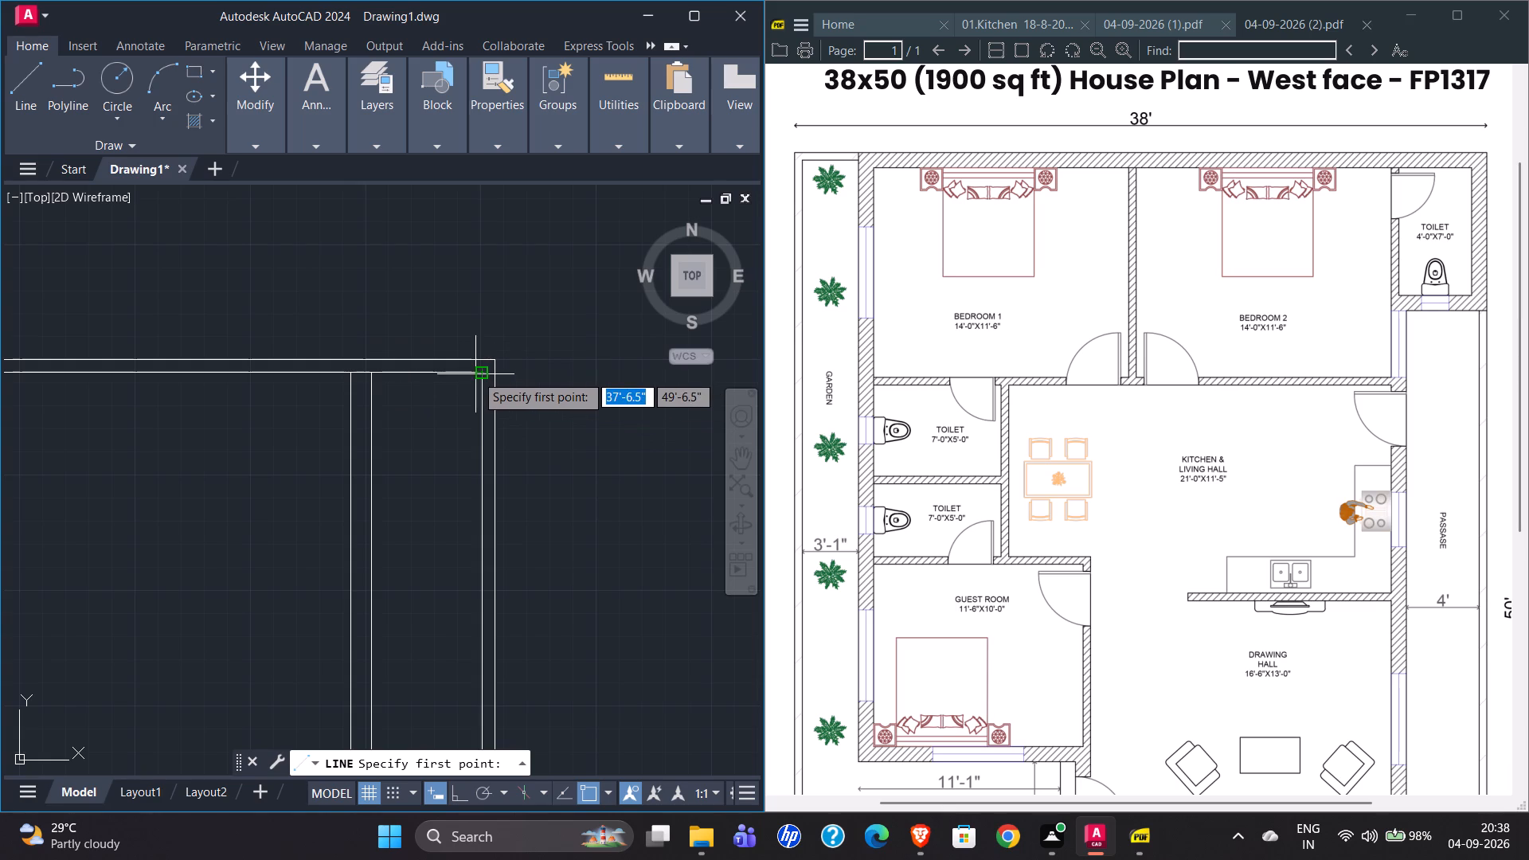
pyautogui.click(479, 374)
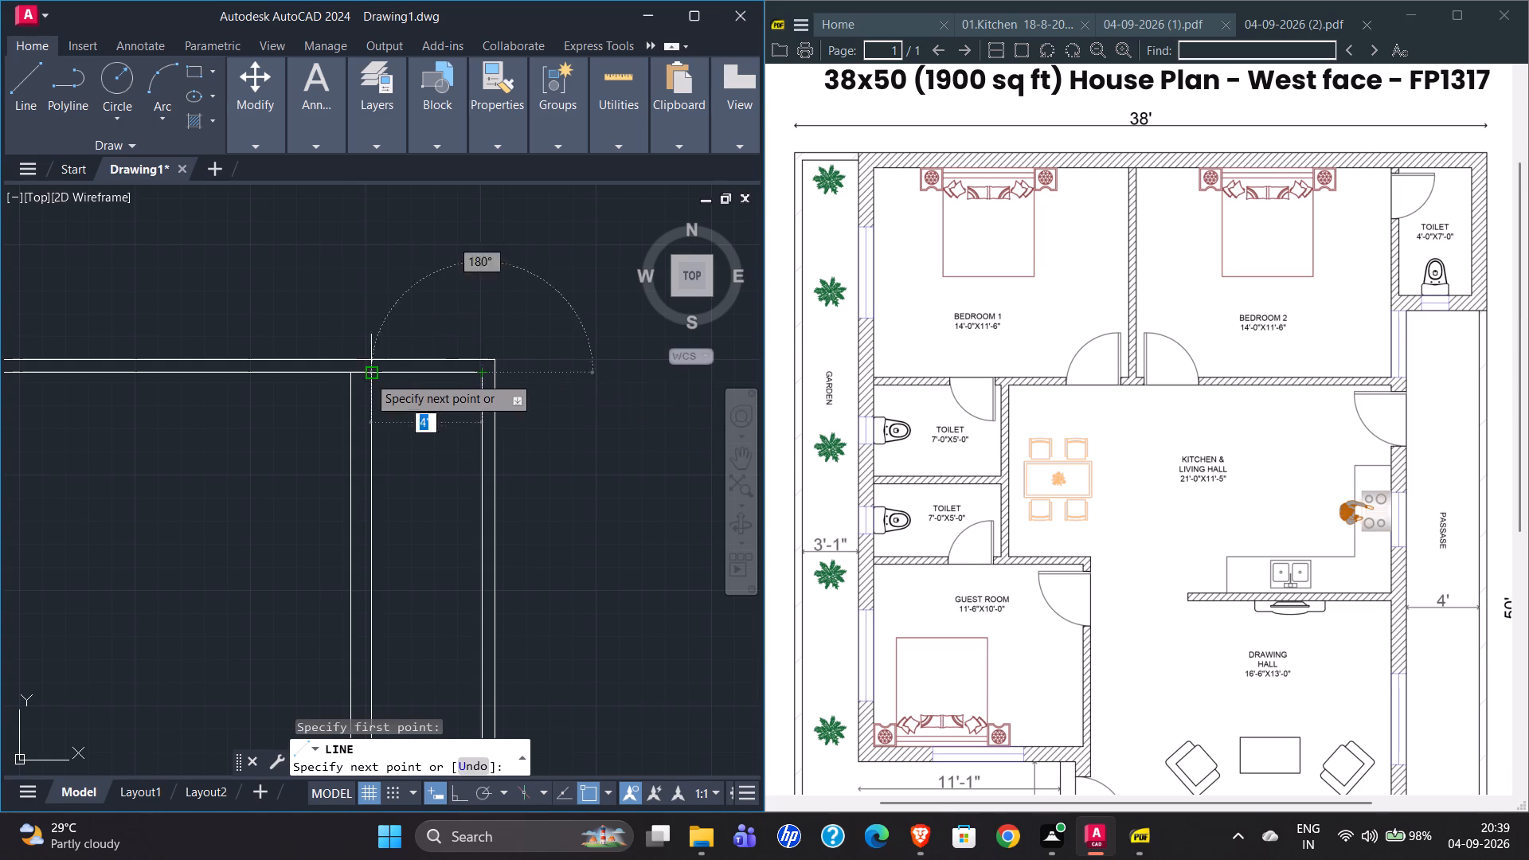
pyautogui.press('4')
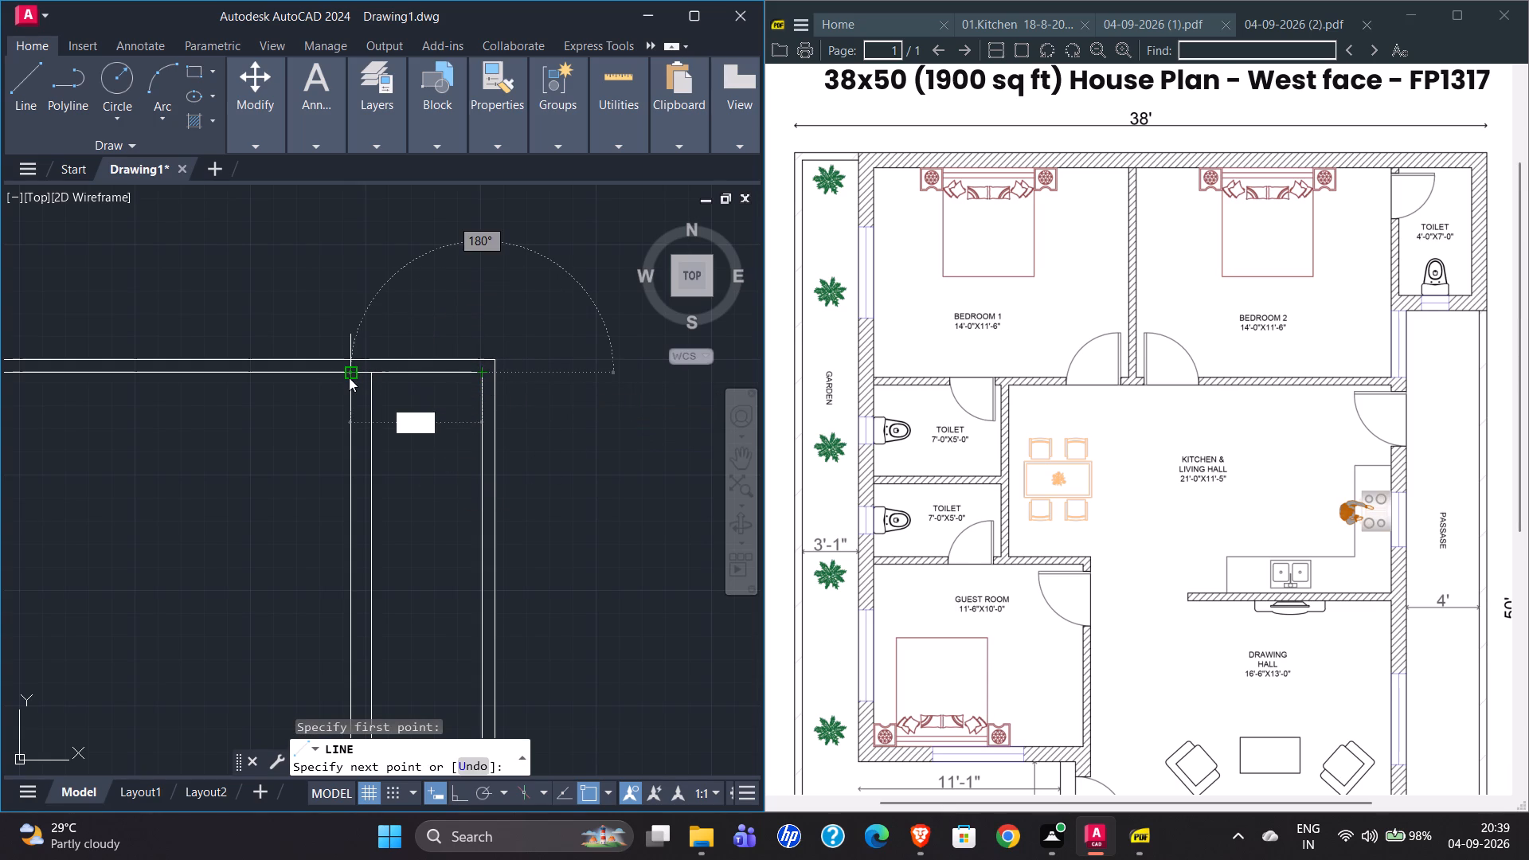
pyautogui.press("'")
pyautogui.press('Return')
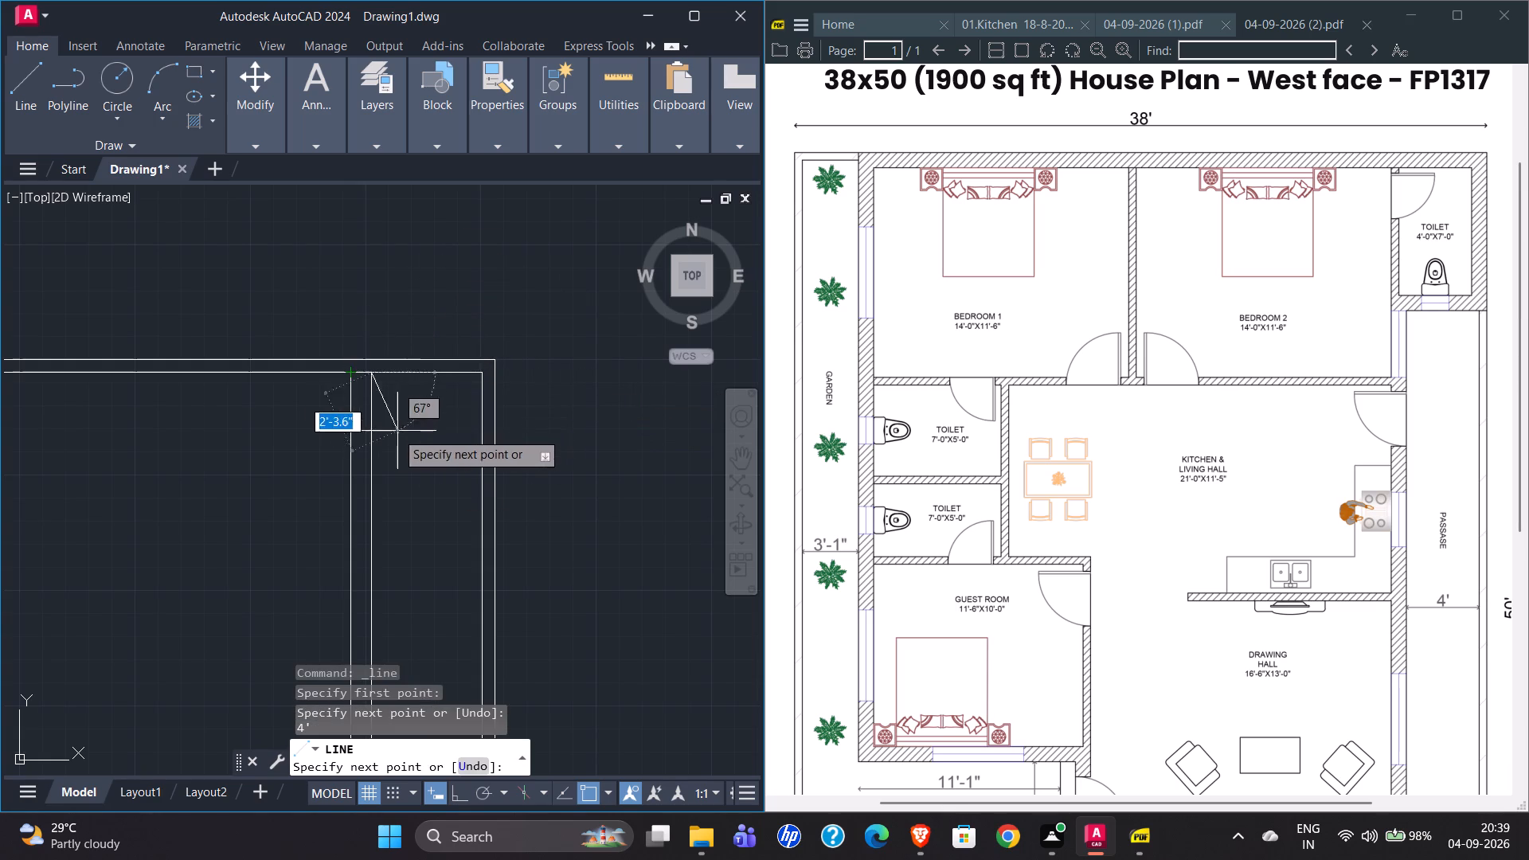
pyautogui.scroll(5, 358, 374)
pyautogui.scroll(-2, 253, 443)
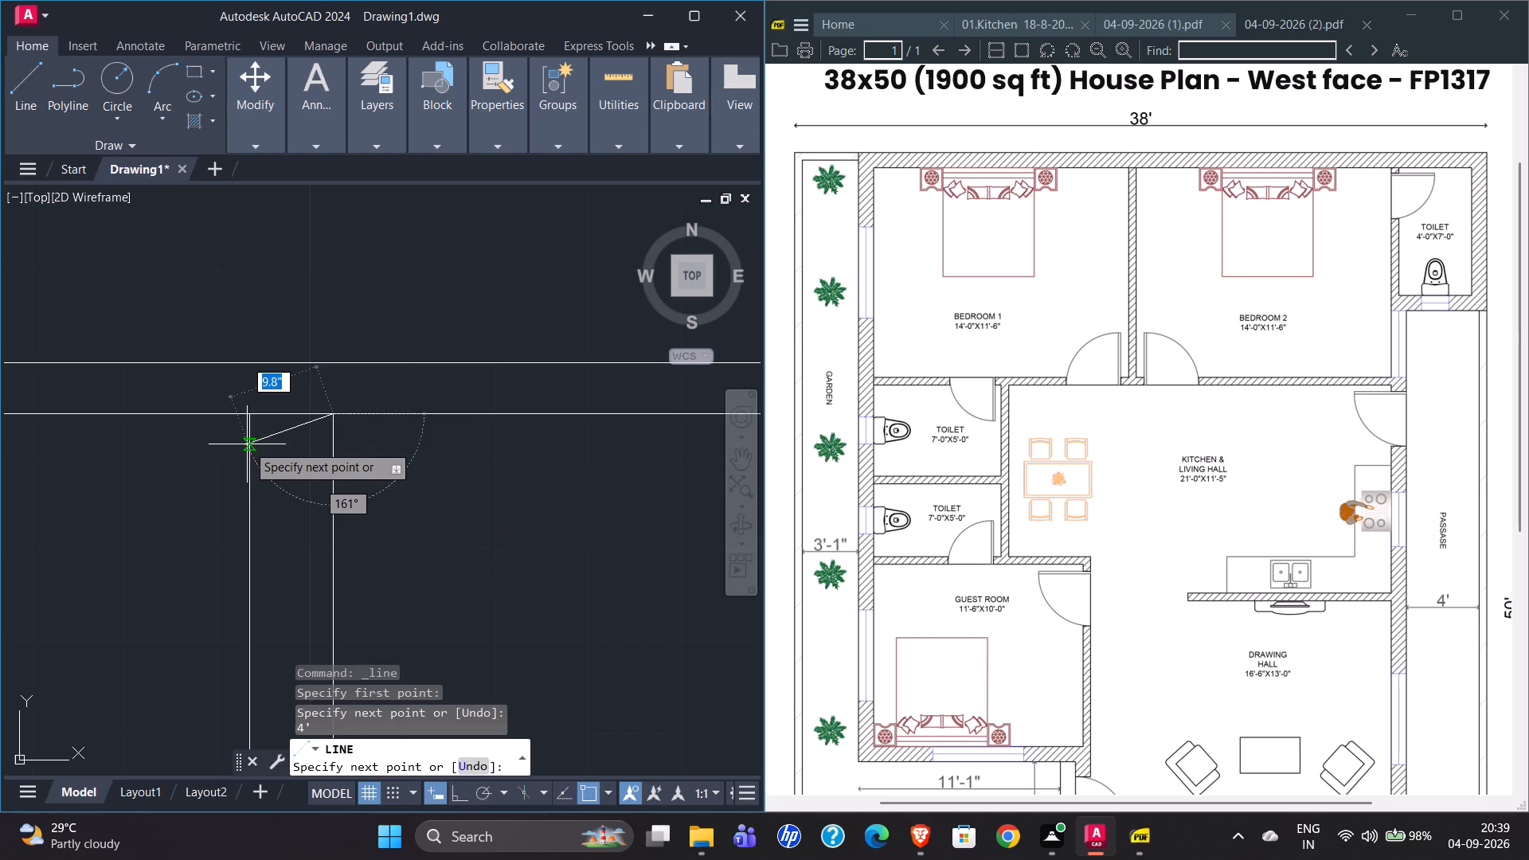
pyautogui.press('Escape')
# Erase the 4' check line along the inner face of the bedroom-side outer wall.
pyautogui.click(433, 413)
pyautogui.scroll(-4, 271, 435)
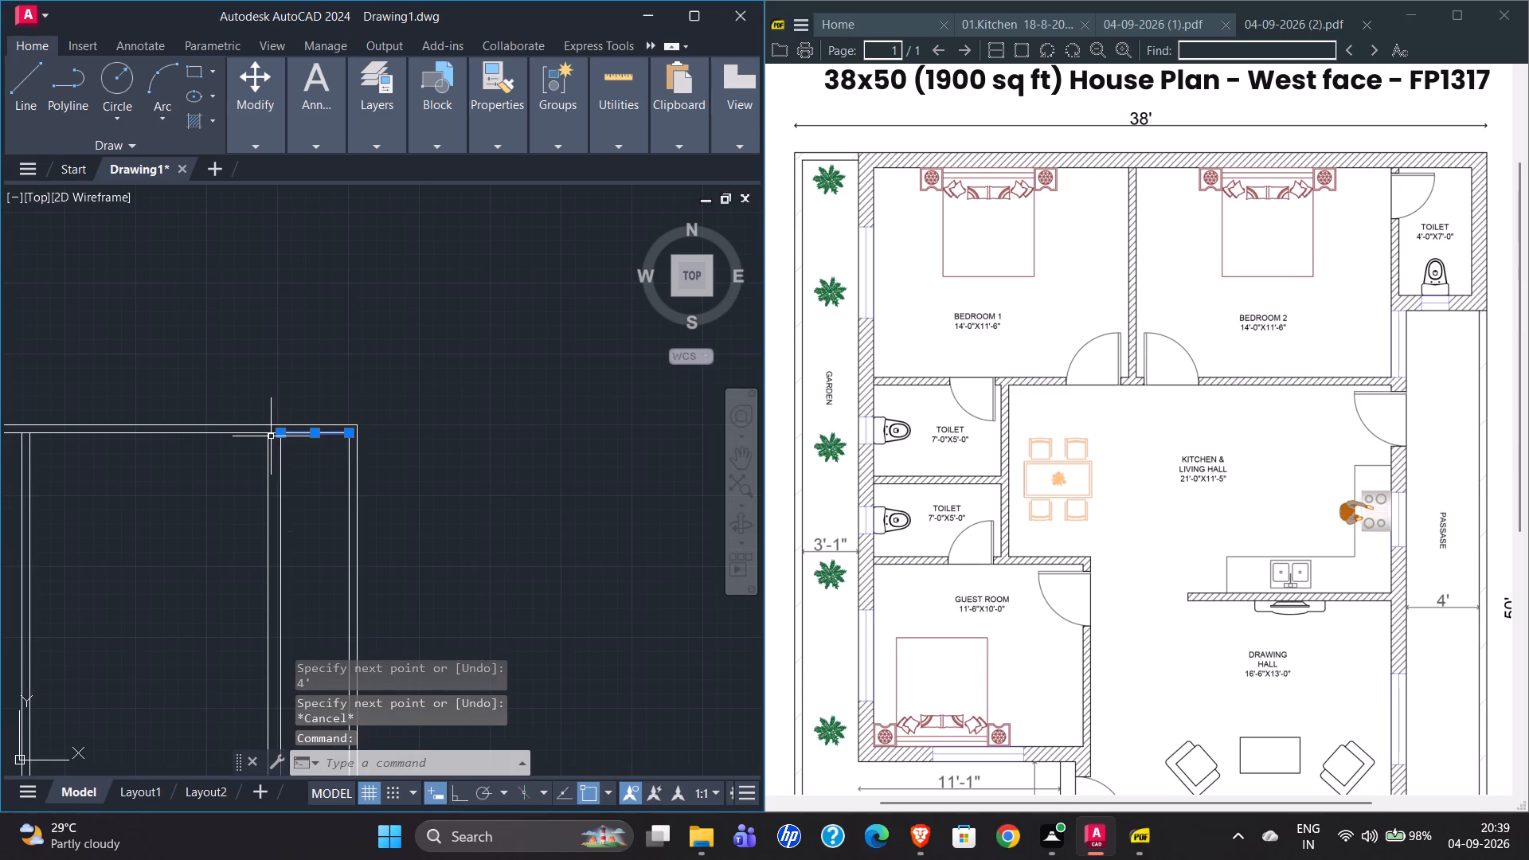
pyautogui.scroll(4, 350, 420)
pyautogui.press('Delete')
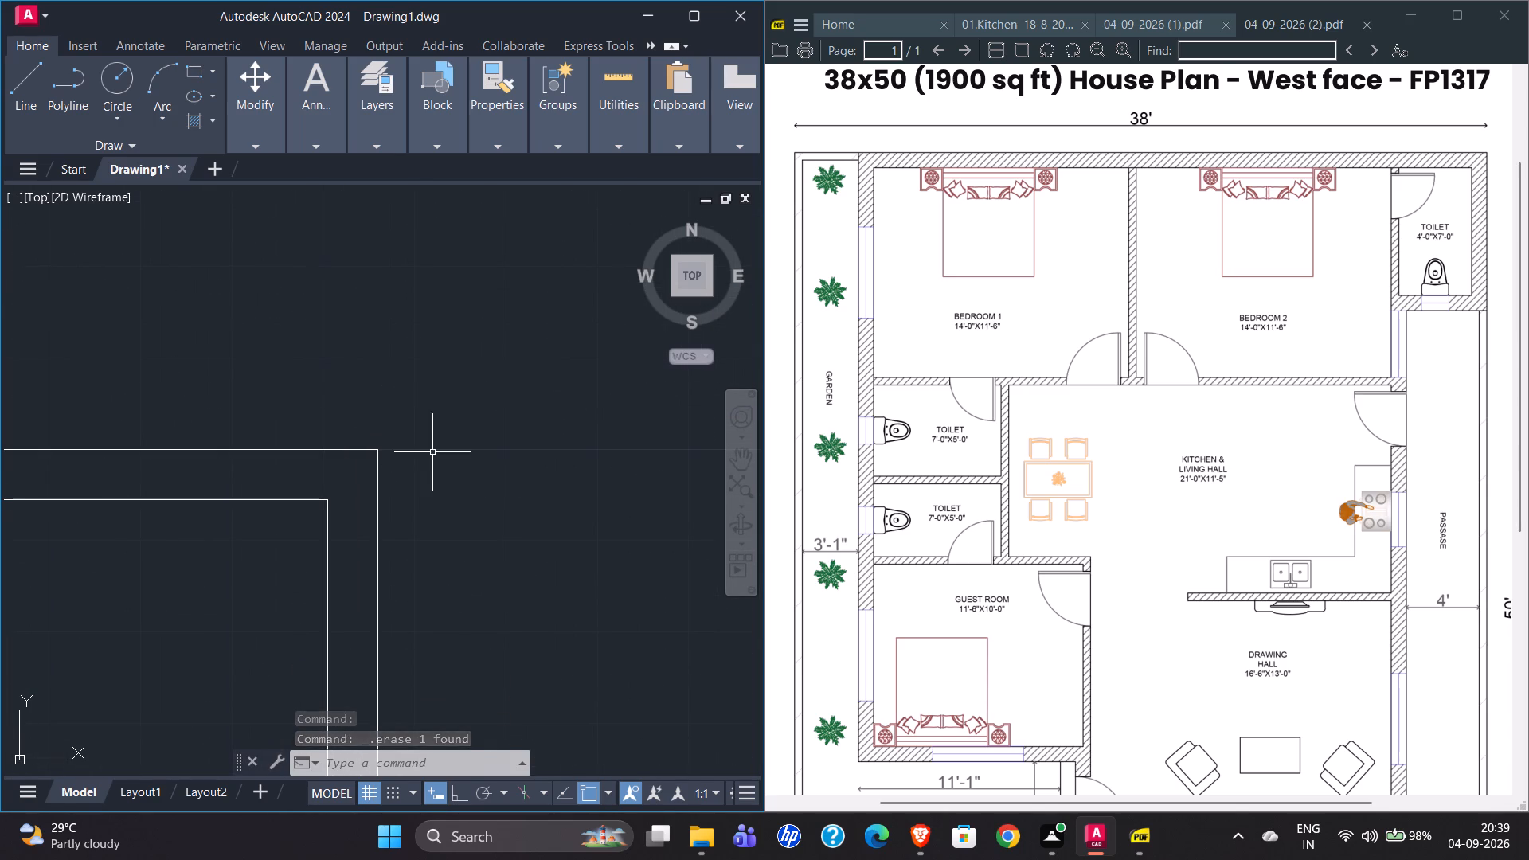
# Start a line by tracking from the toilet-side outer corner 9" along, 9" inward, 4' toward Bedroom 2, and back onto the outer wall's inner face.
pyautogui.scroll(-2, 453, 484)
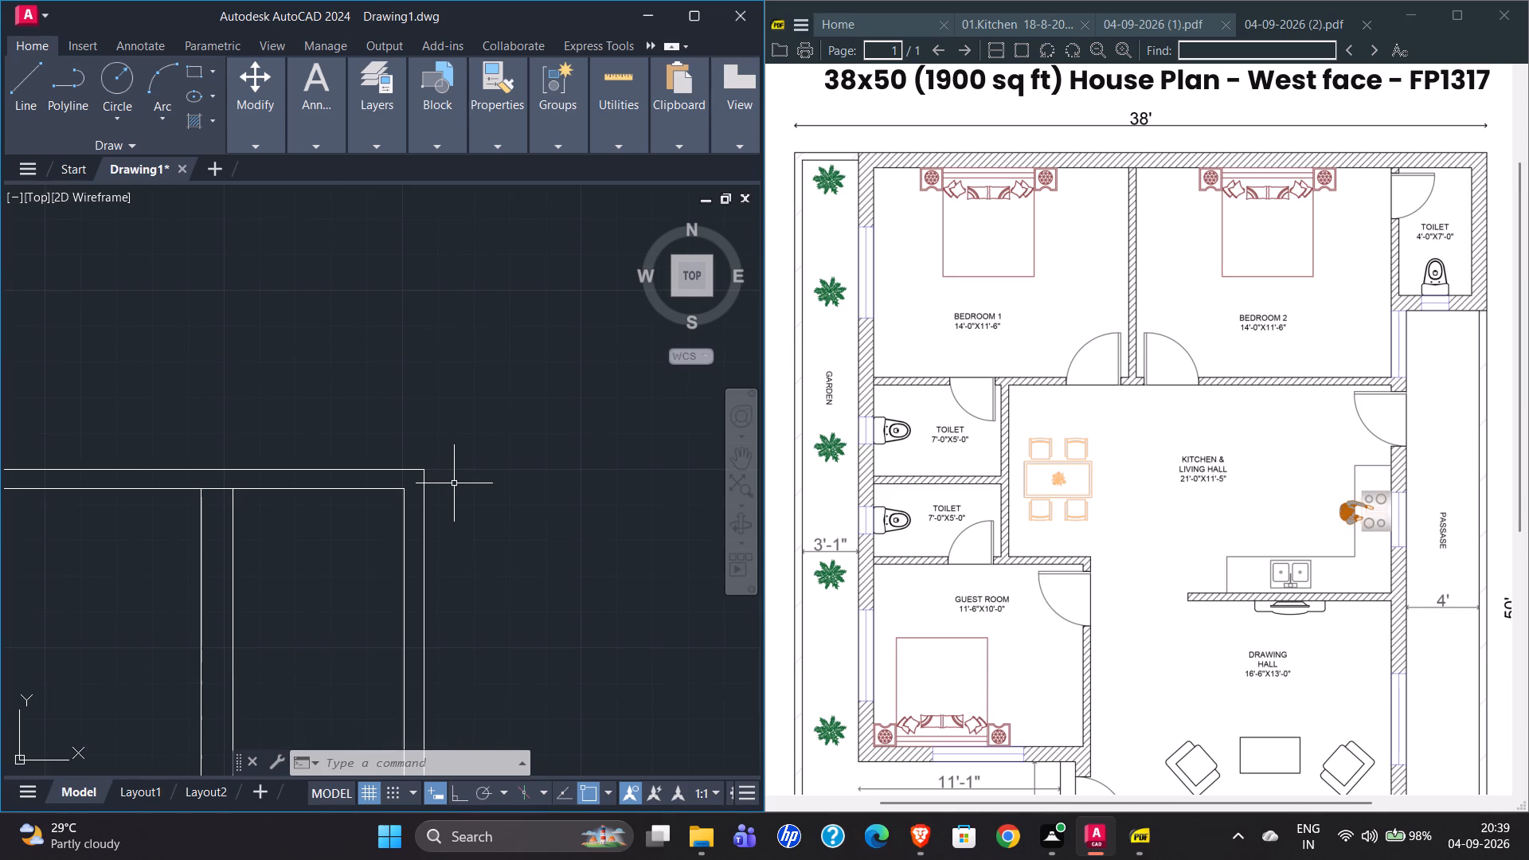
pyautogui.scroll(-1, 478, 450)
pyautogui.scroll(1, 438, 517)
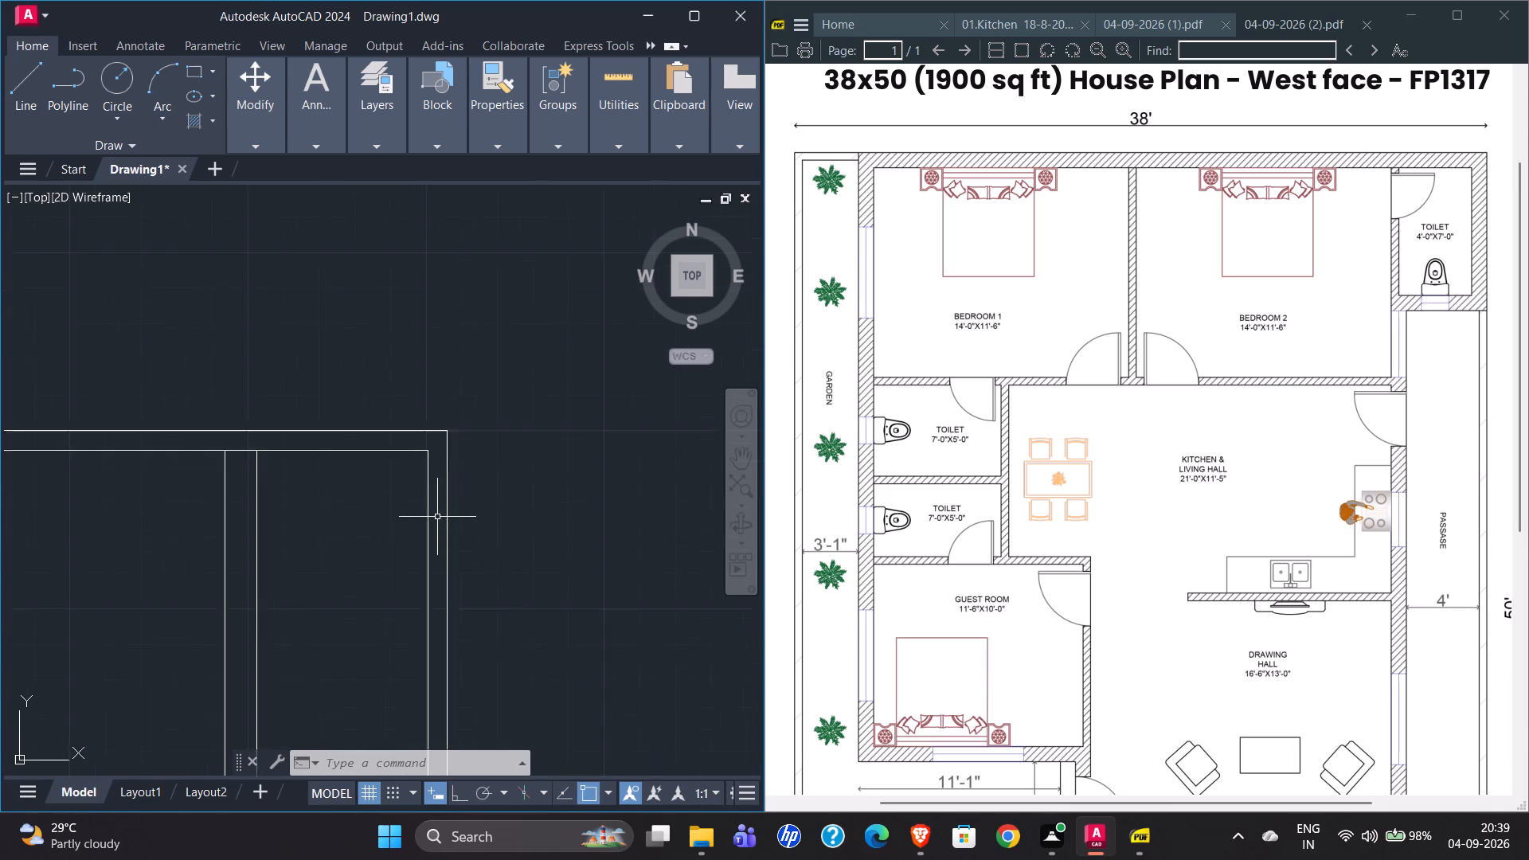
pyautogui.scroll(2, 437, 517)
pyautogui.scroll(-1, 460, 490)
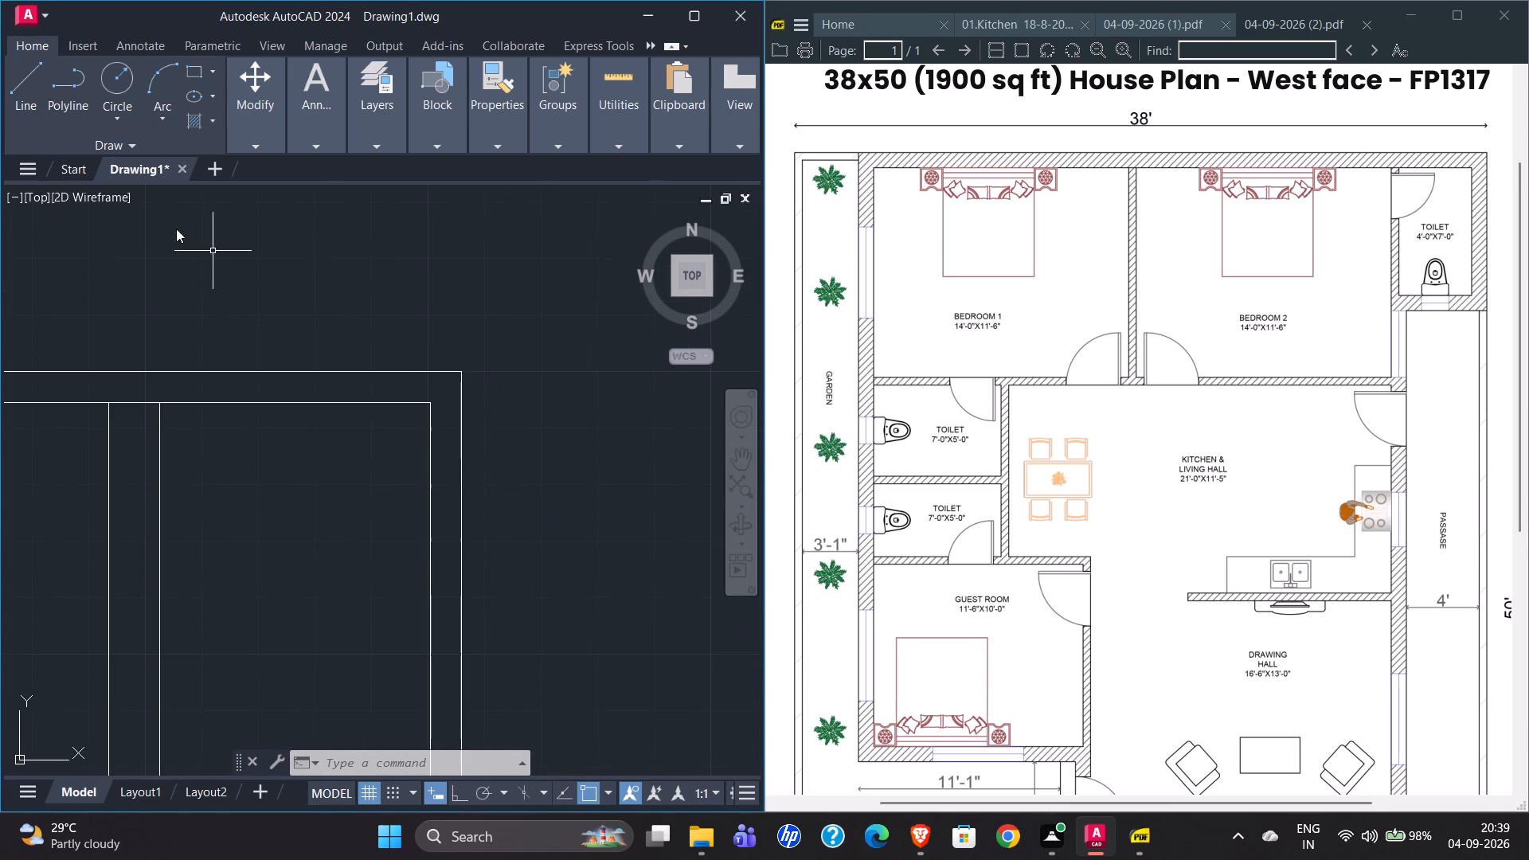
pyautogui.click(29, 103)
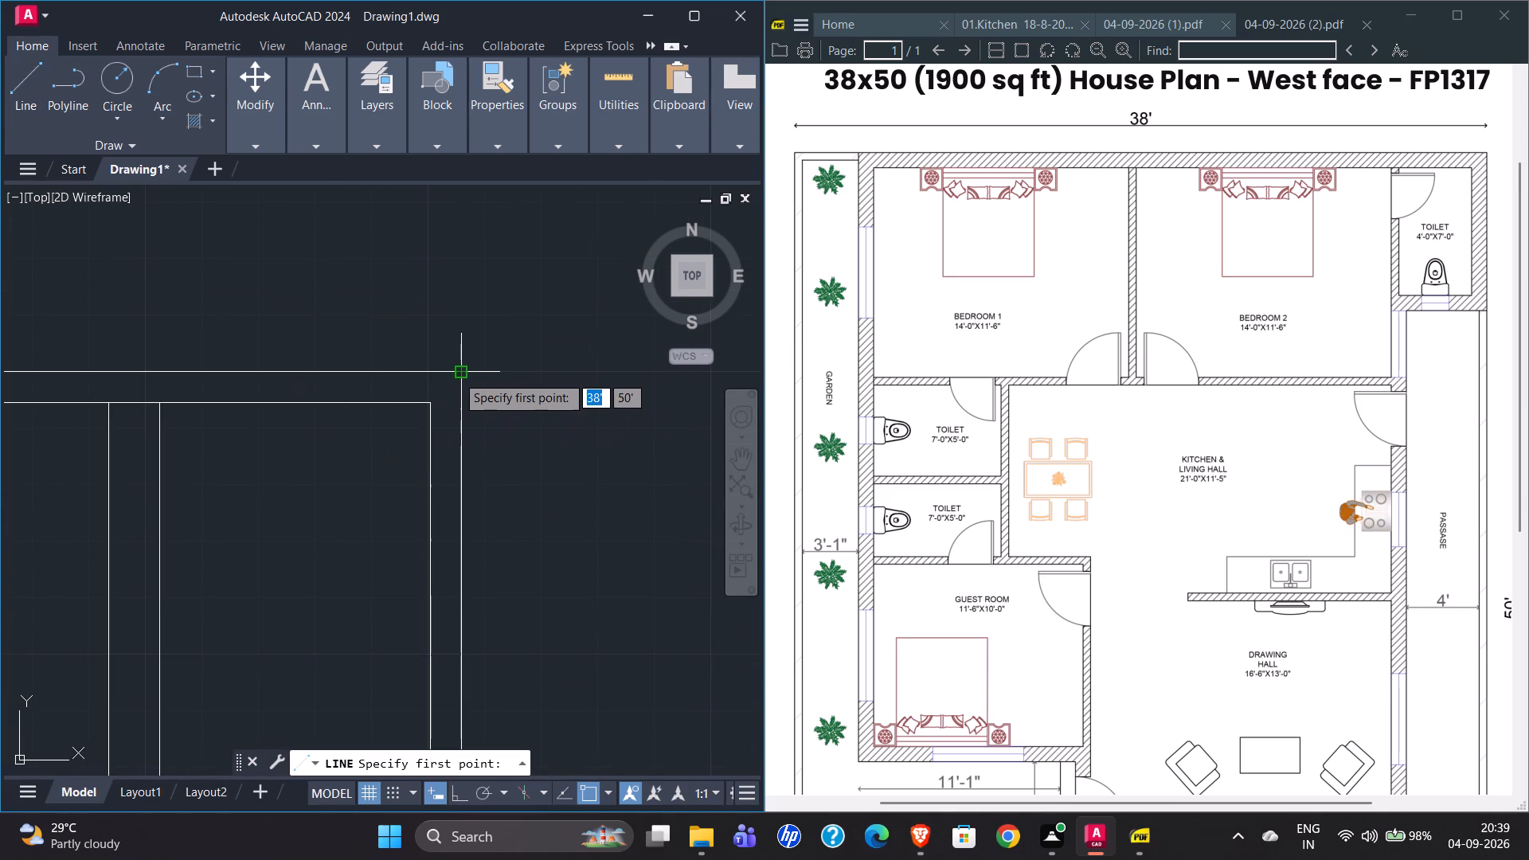
pyautogui.write('TK')
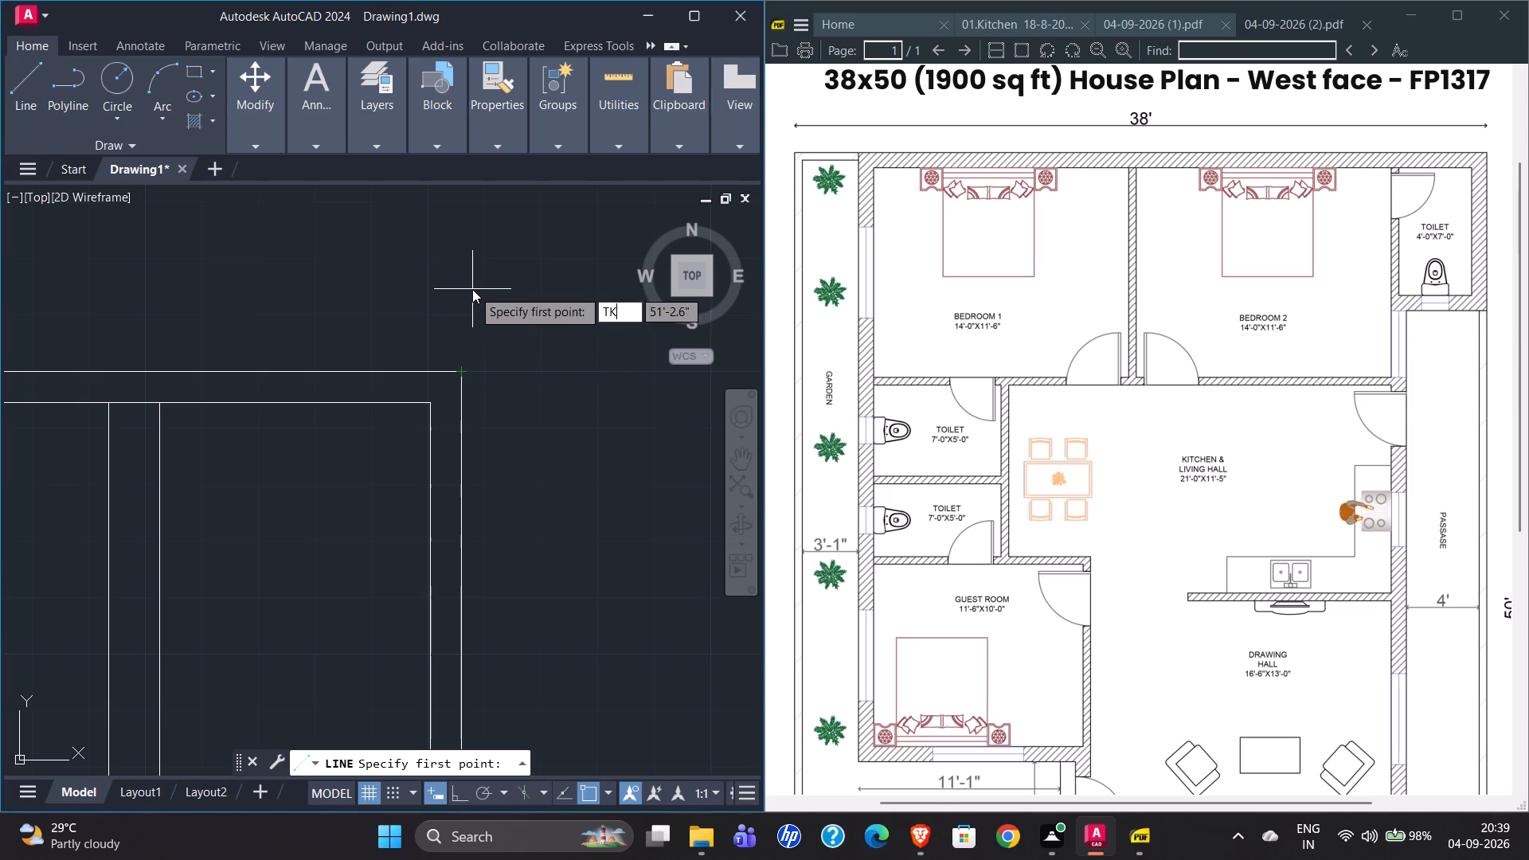
pyautogui.press('Return')
pyautogui.click(456, 371)
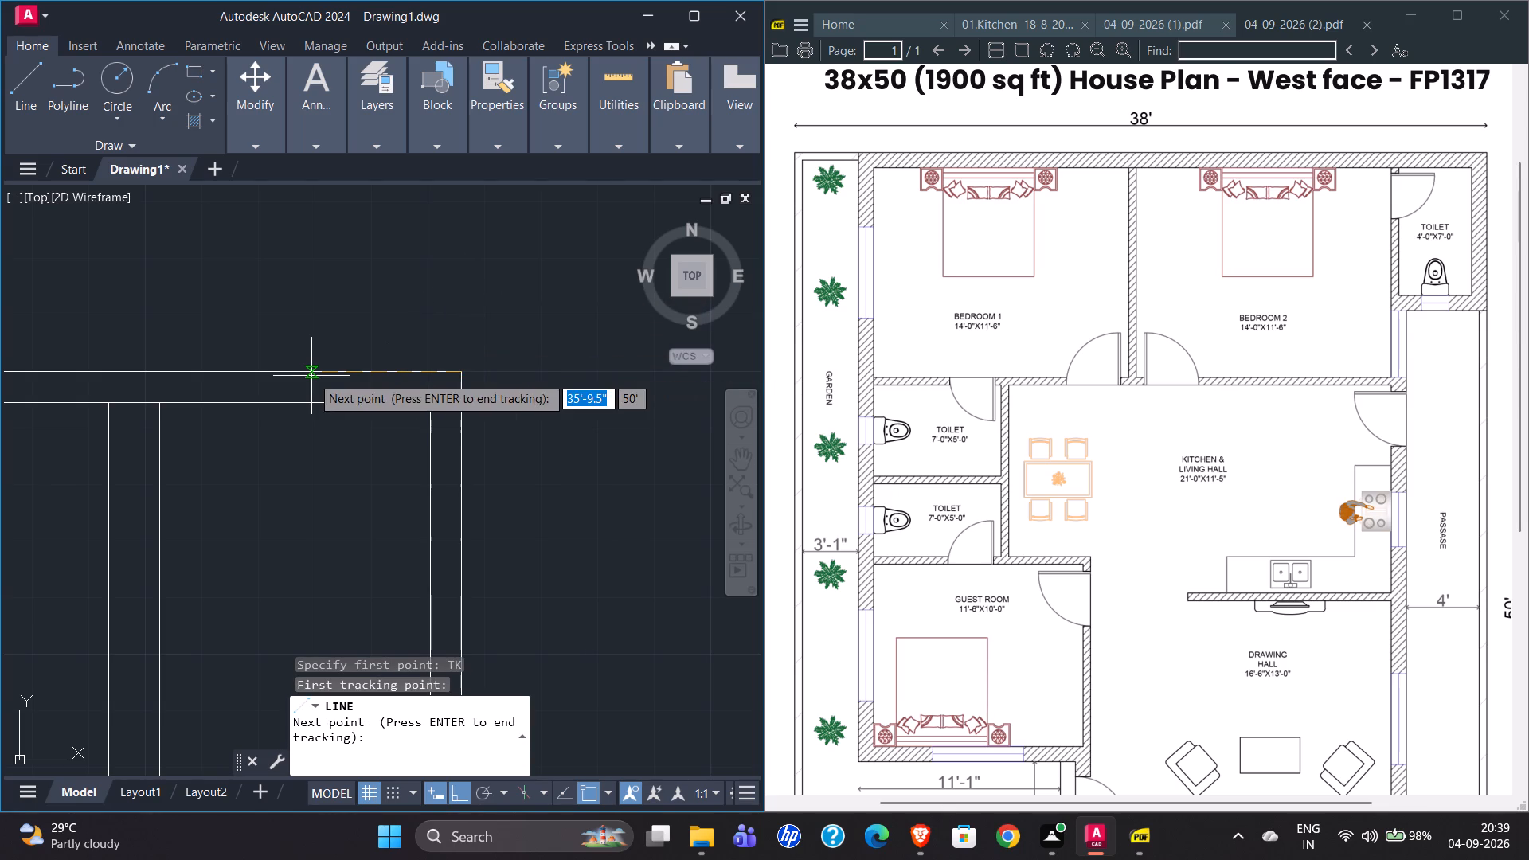
pyautogui.press('9')
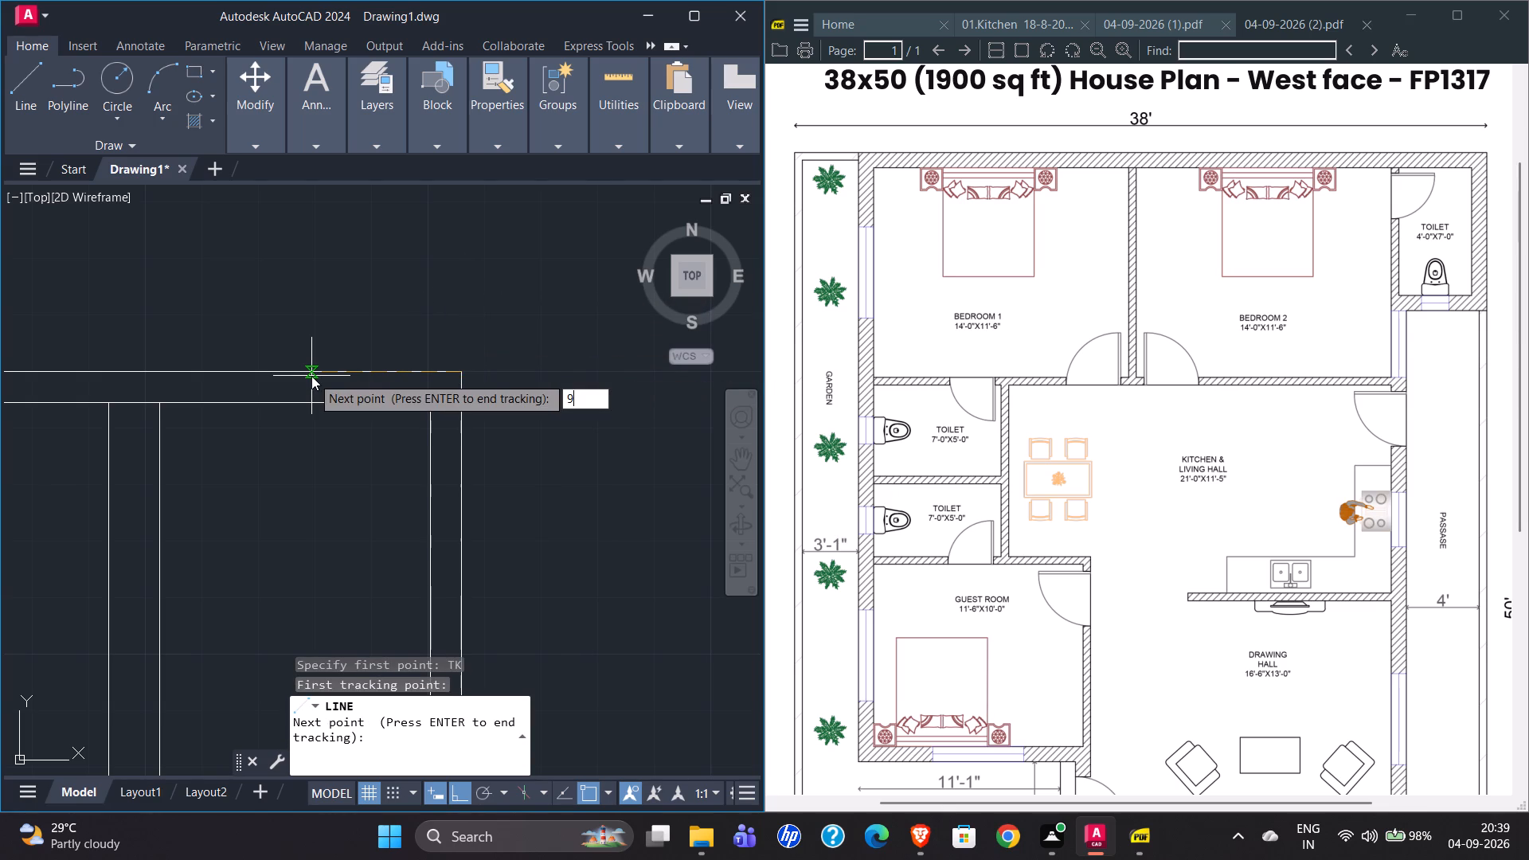
pyautogui.hotkey('shift', '"')
pyautogui.press('Return')
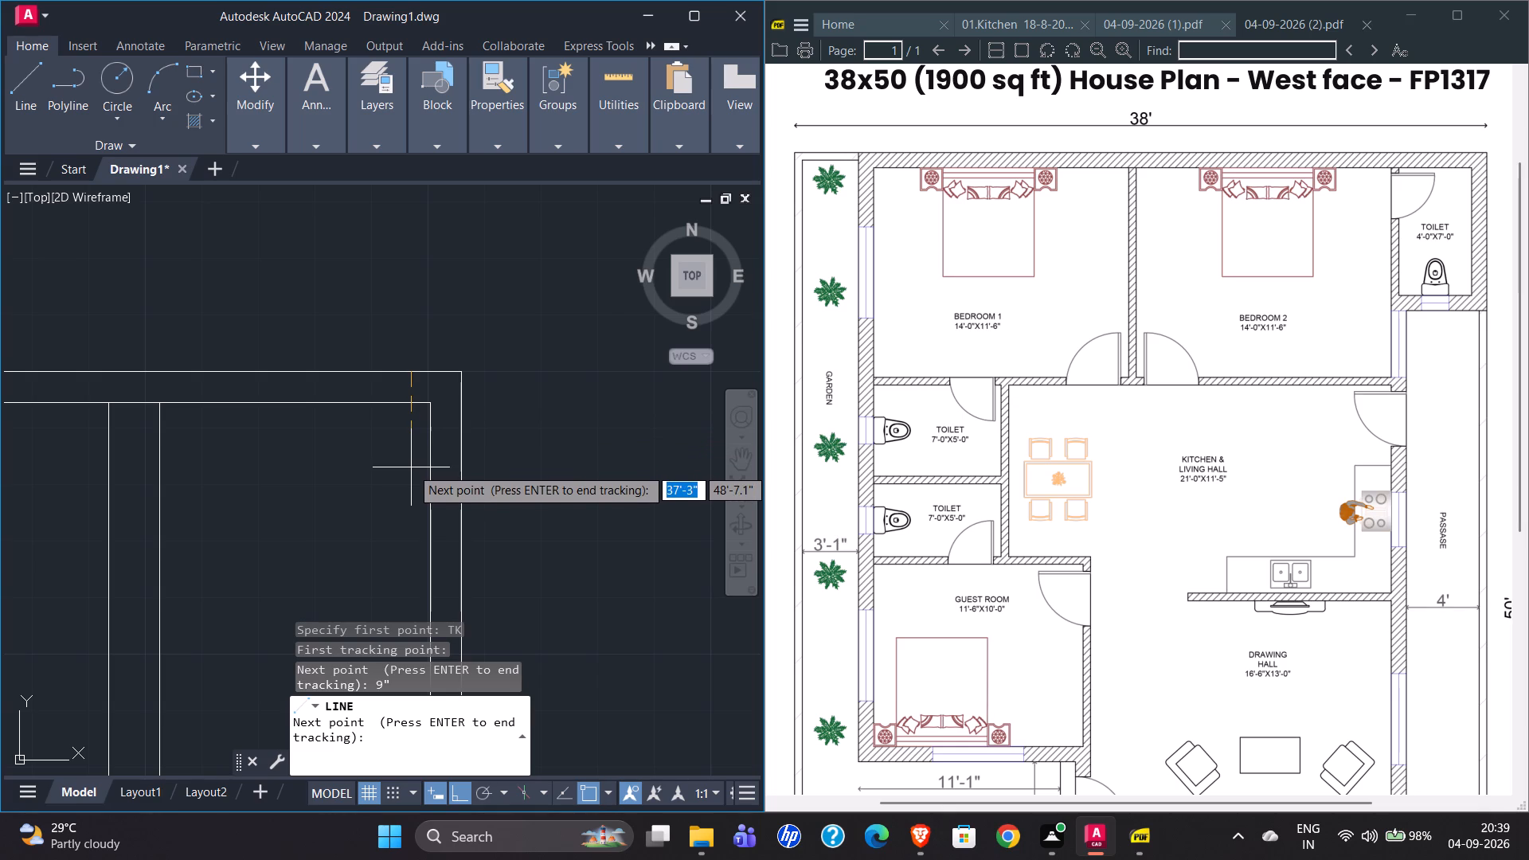
pyautogui.write('9"')
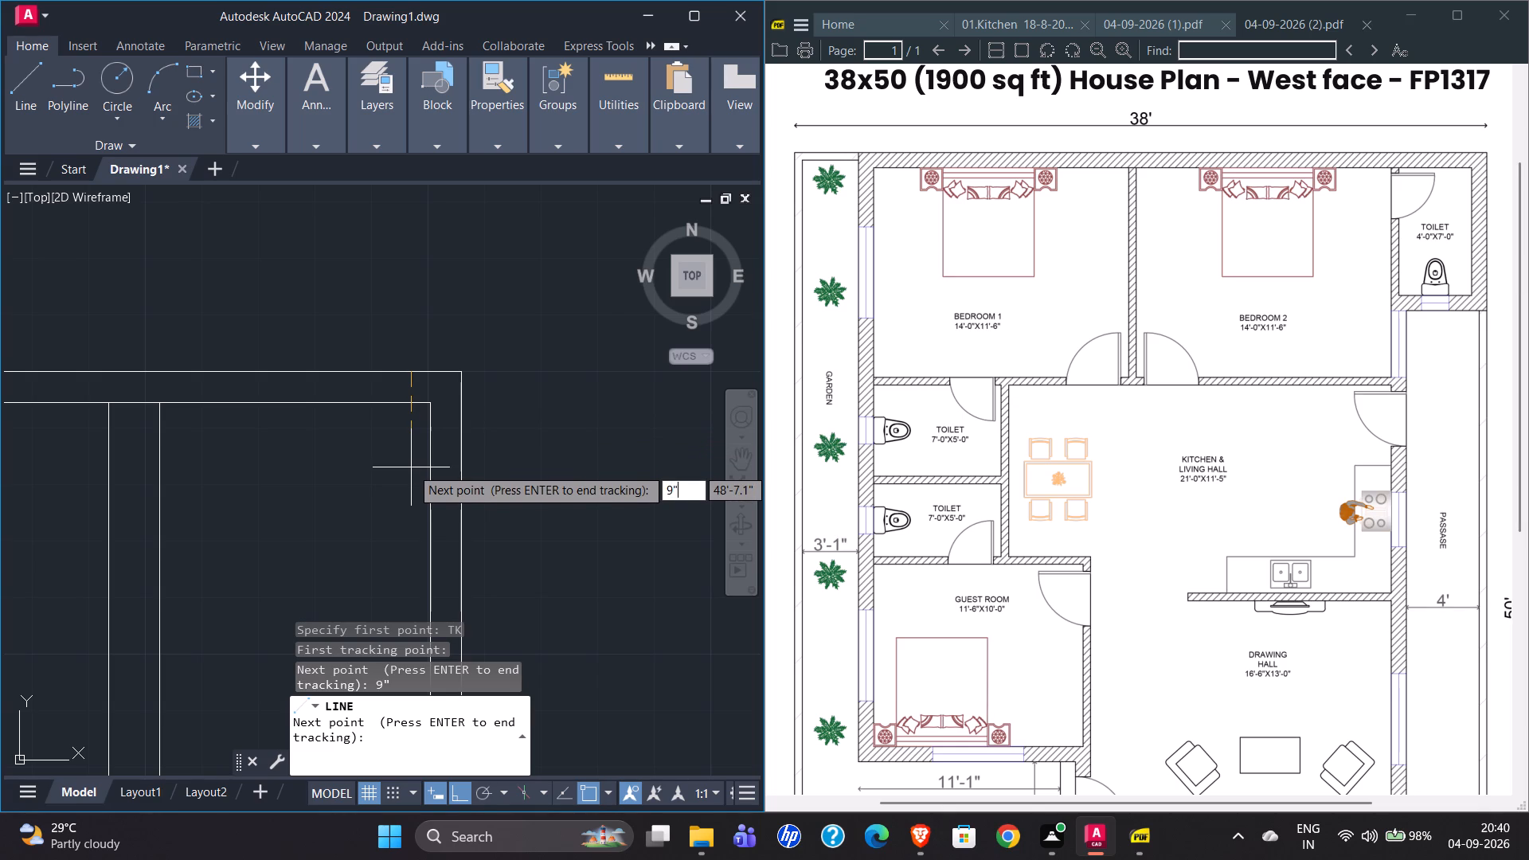
pyautogui.press('Return')
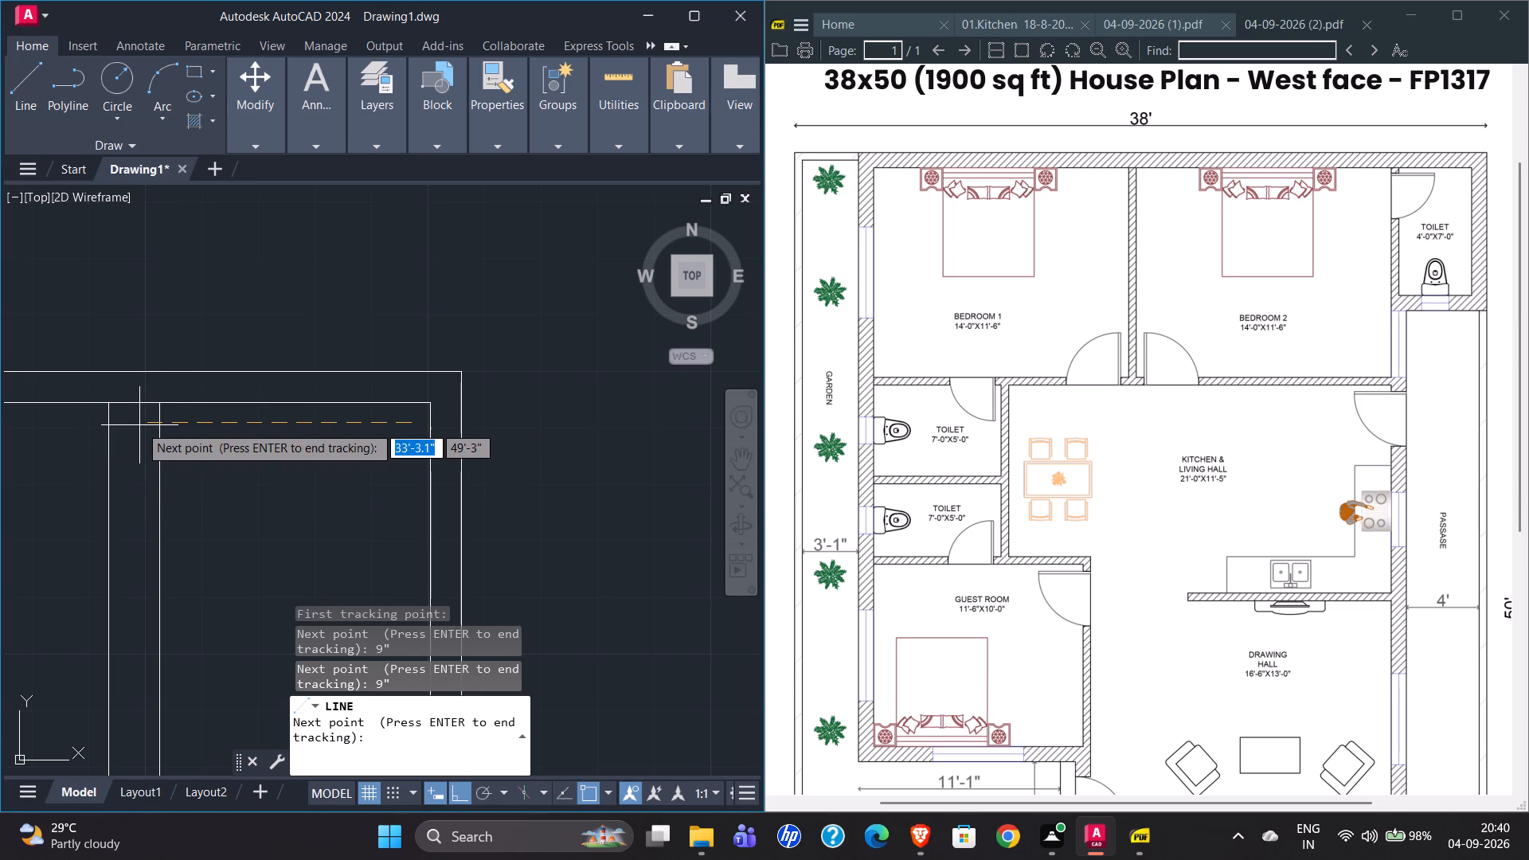
pyautogui.write("4'")
pyautogui.press('Return')
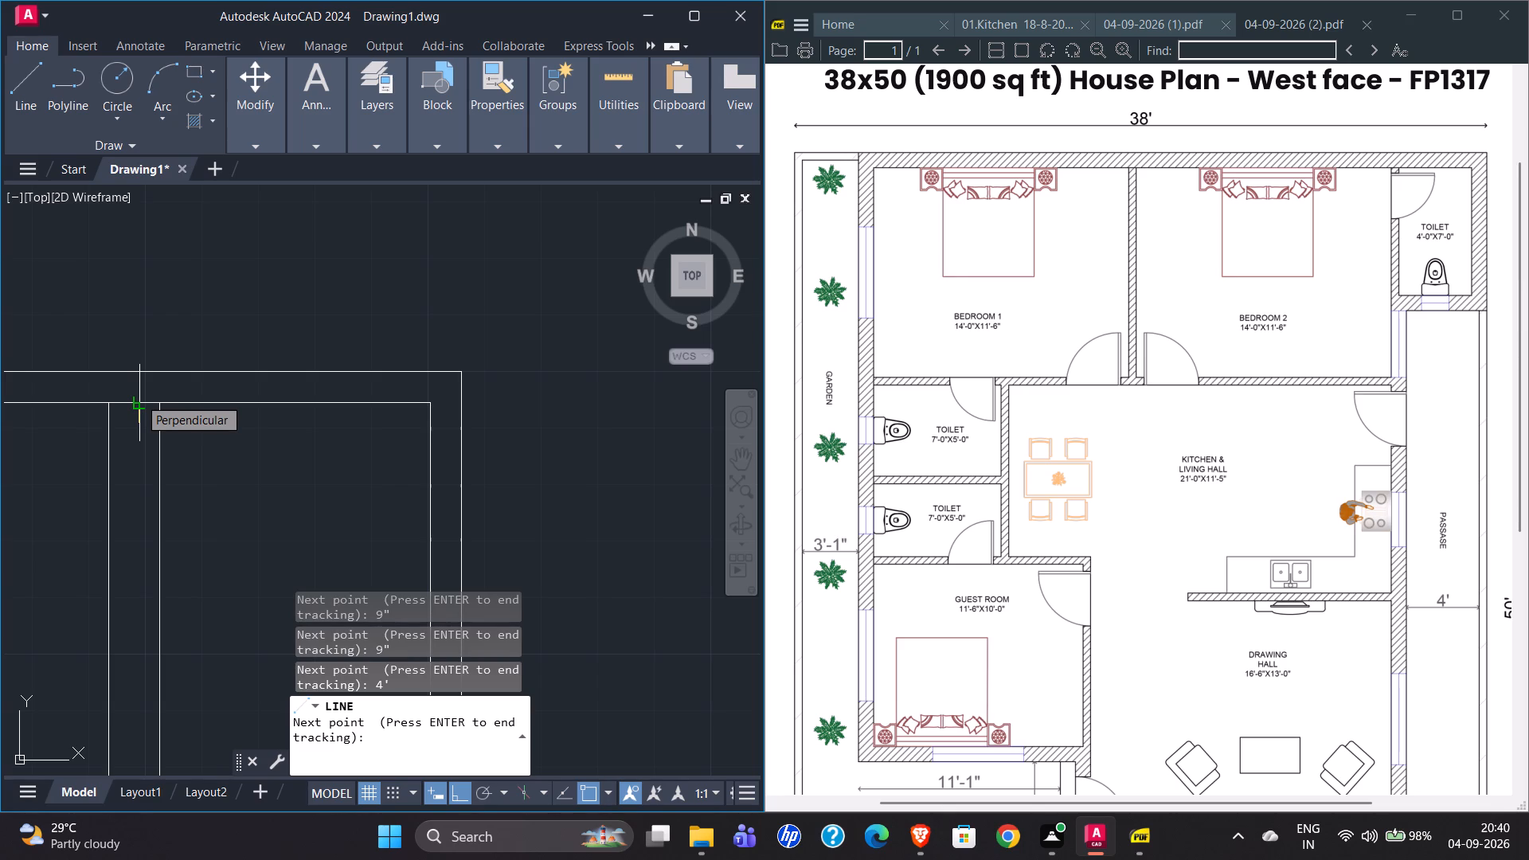
pyautogui.click(139, 397)
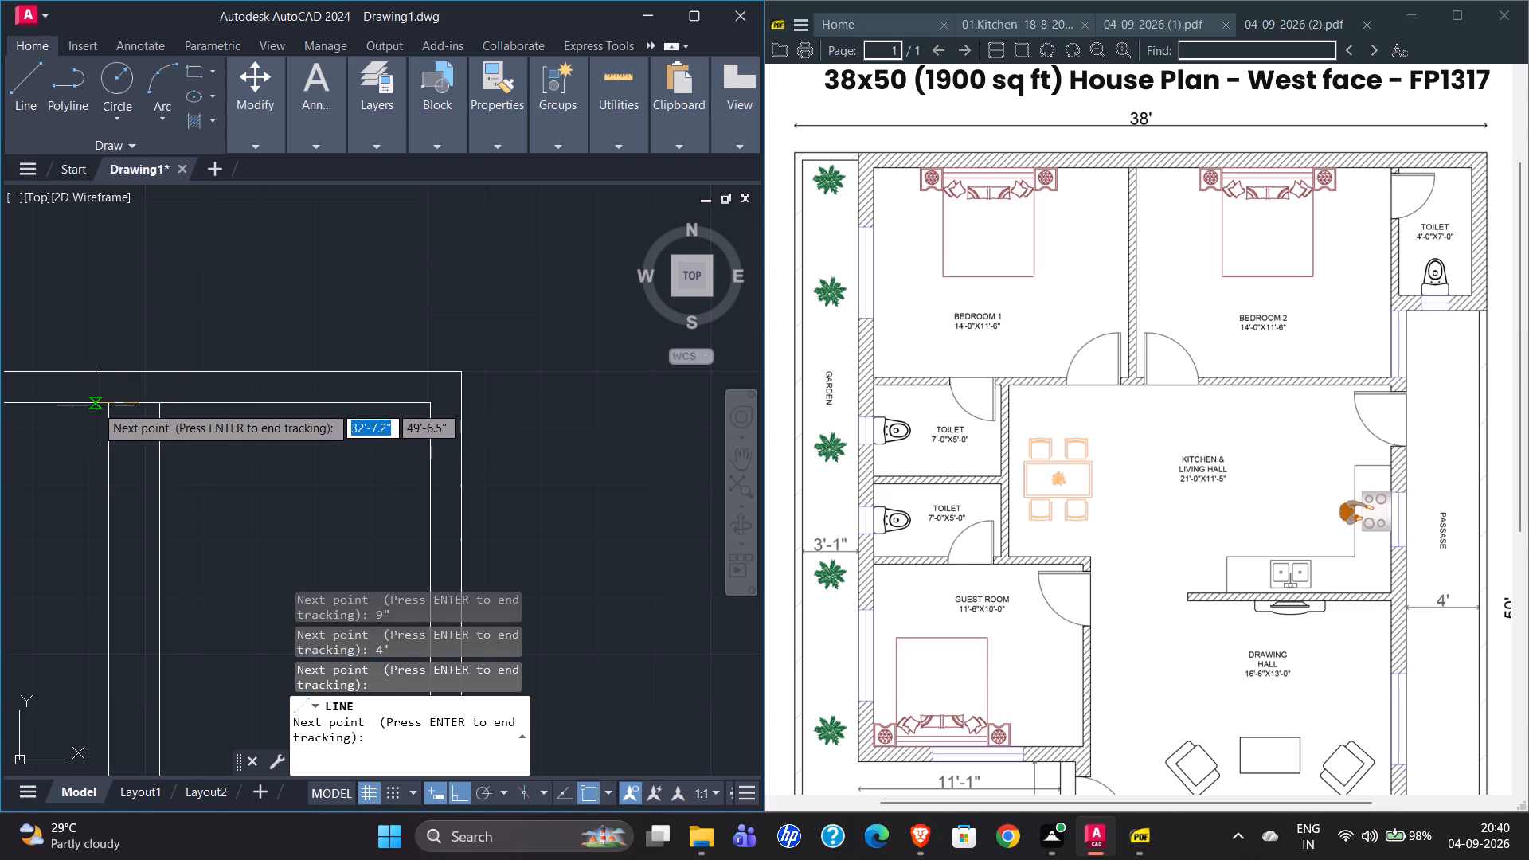
pyautogui.scroll(4, 106, 403)
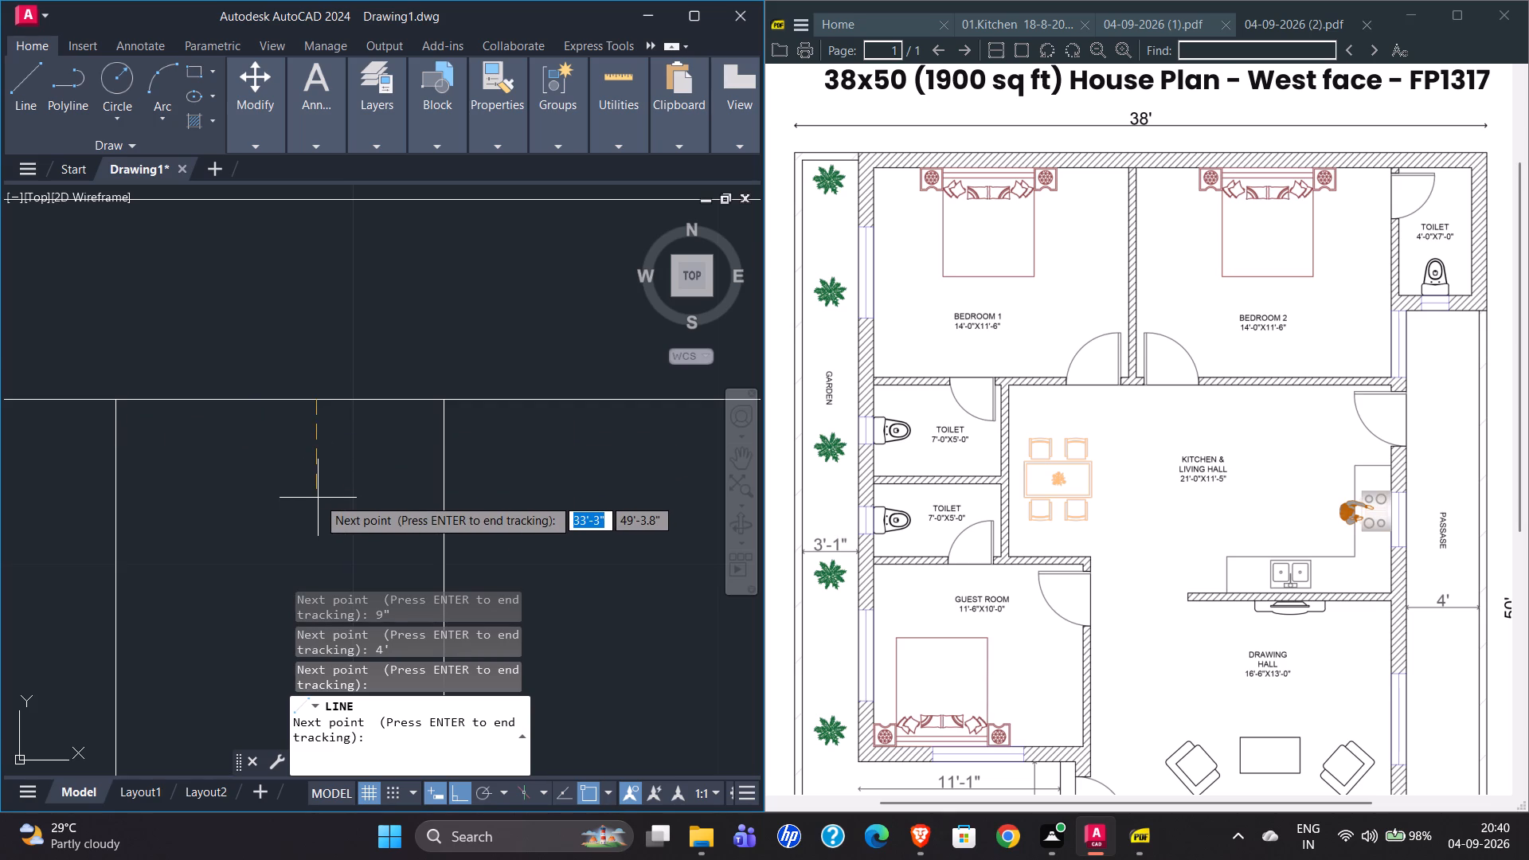
pyautogui.press('Return')
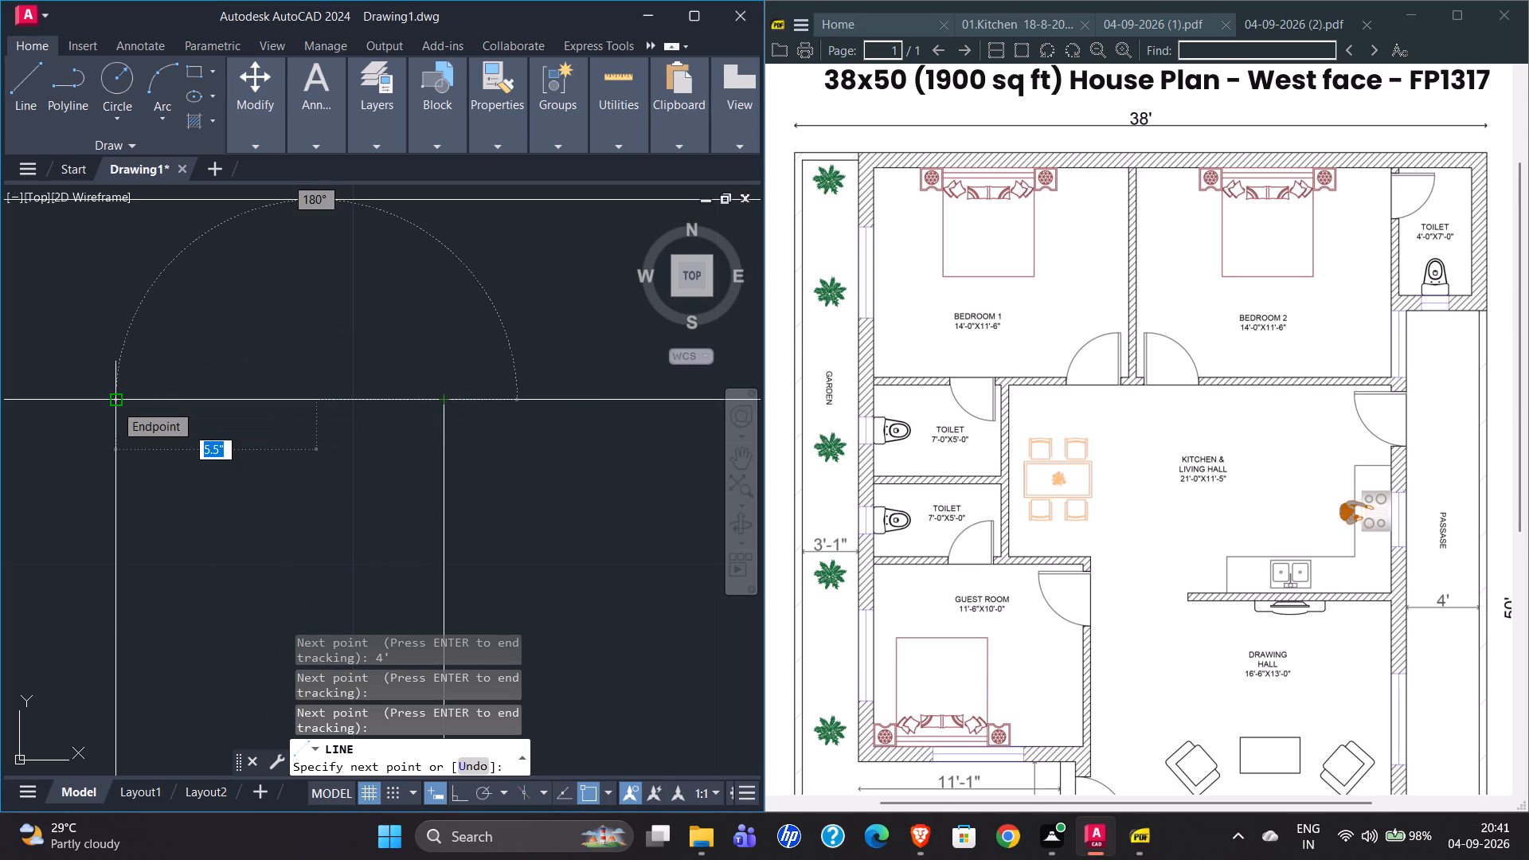
# Turn Ortho on and draw the started line 7' perpendicular from the outer wall's inner face for the small toilet's length.
pyautogui.scroll(-4, 115, 404)
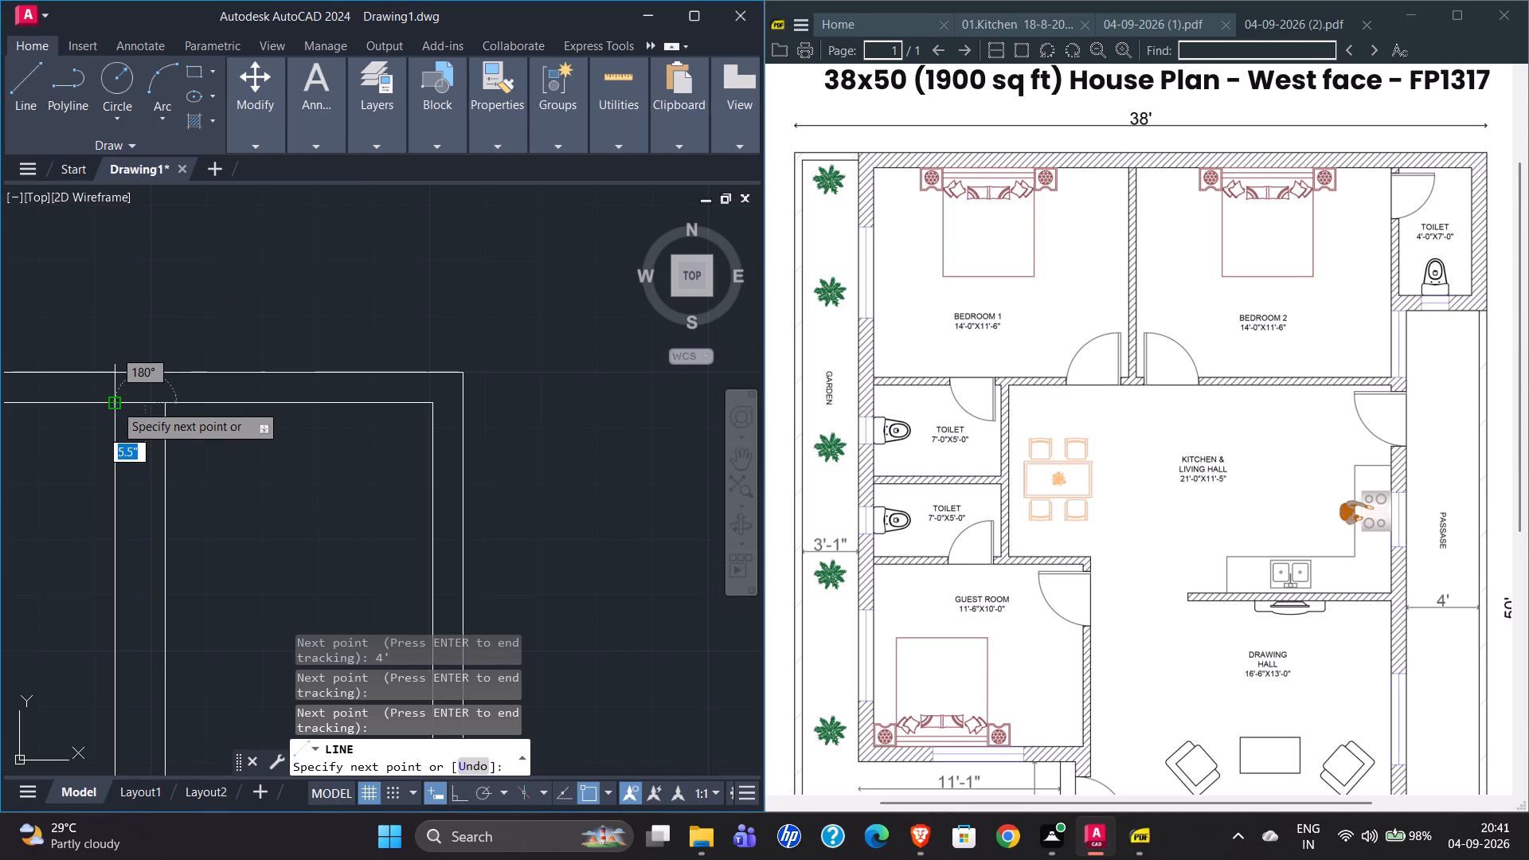
pyautogui.scroll(-3, 656, 379)
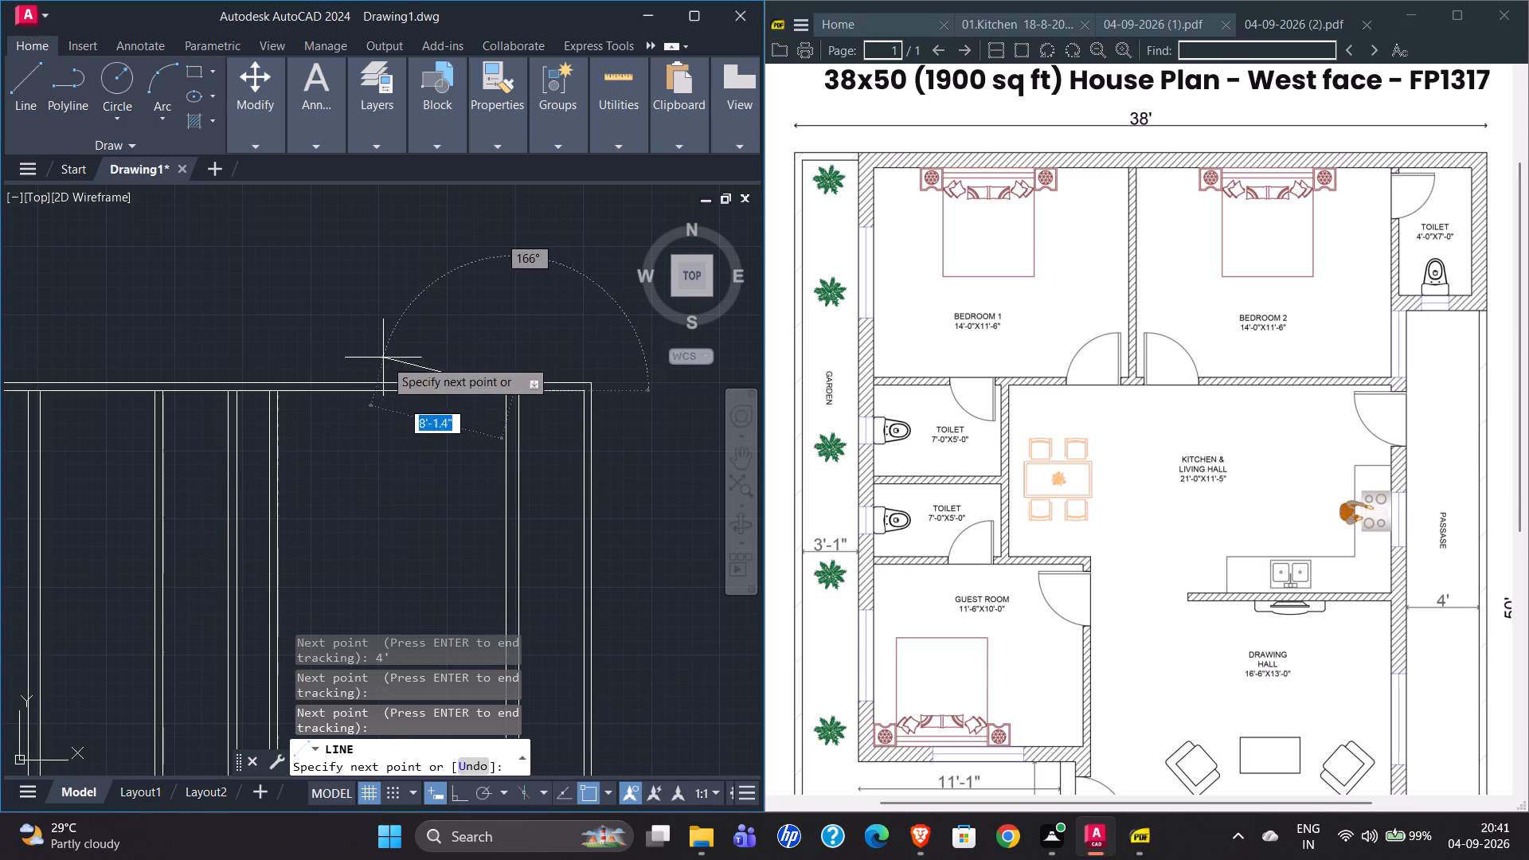
pyautogui.scroll(5, 483, 403)
pyautogui.scroll(-3, 109, 438)
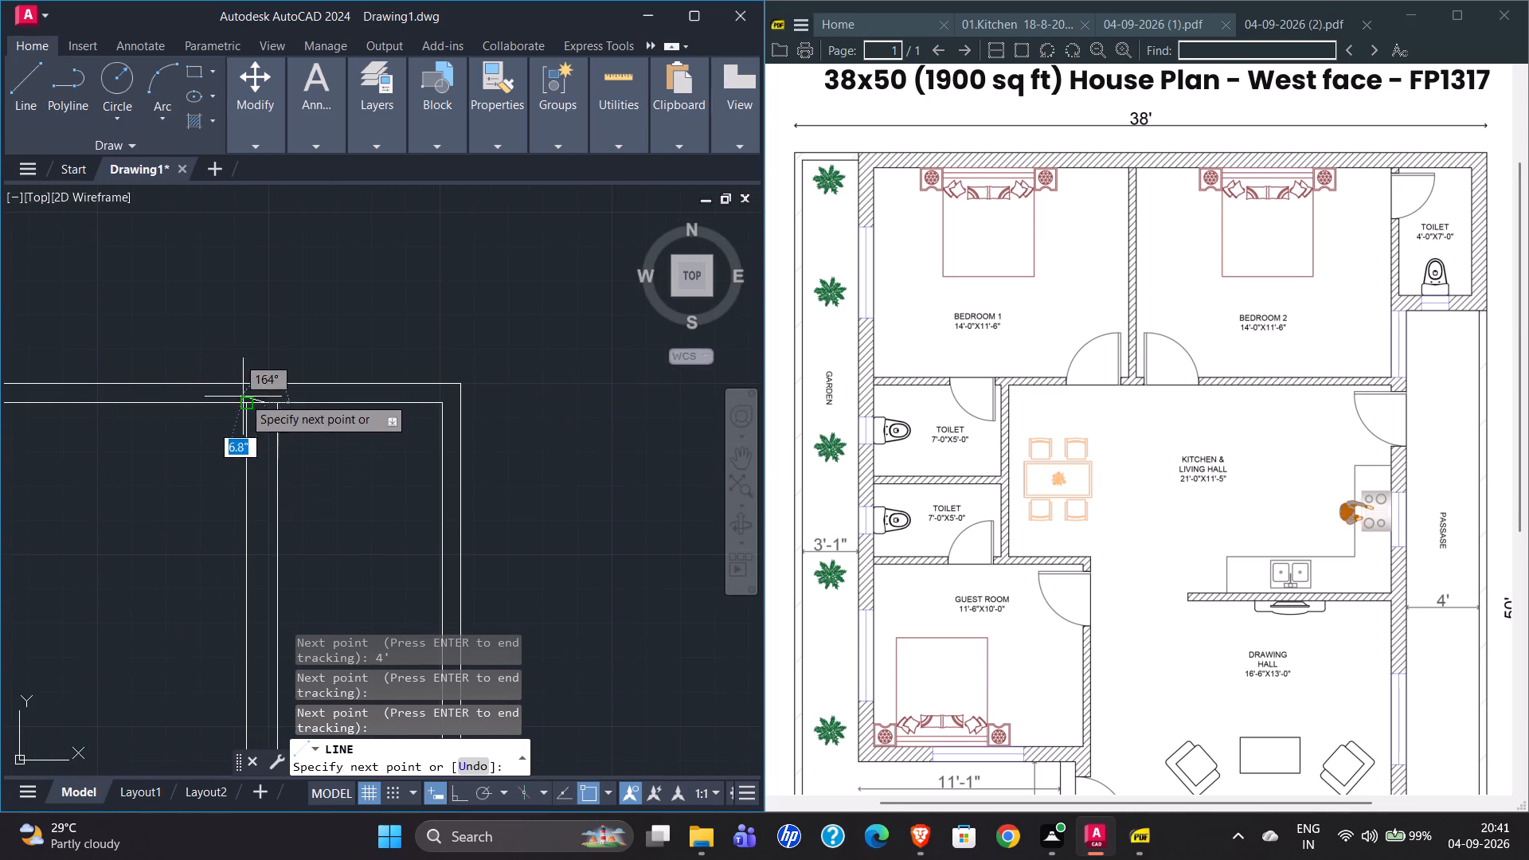
pyautogui.scroll(7, 245, 390)
pyautogui.scroll(-3, 230, 412)
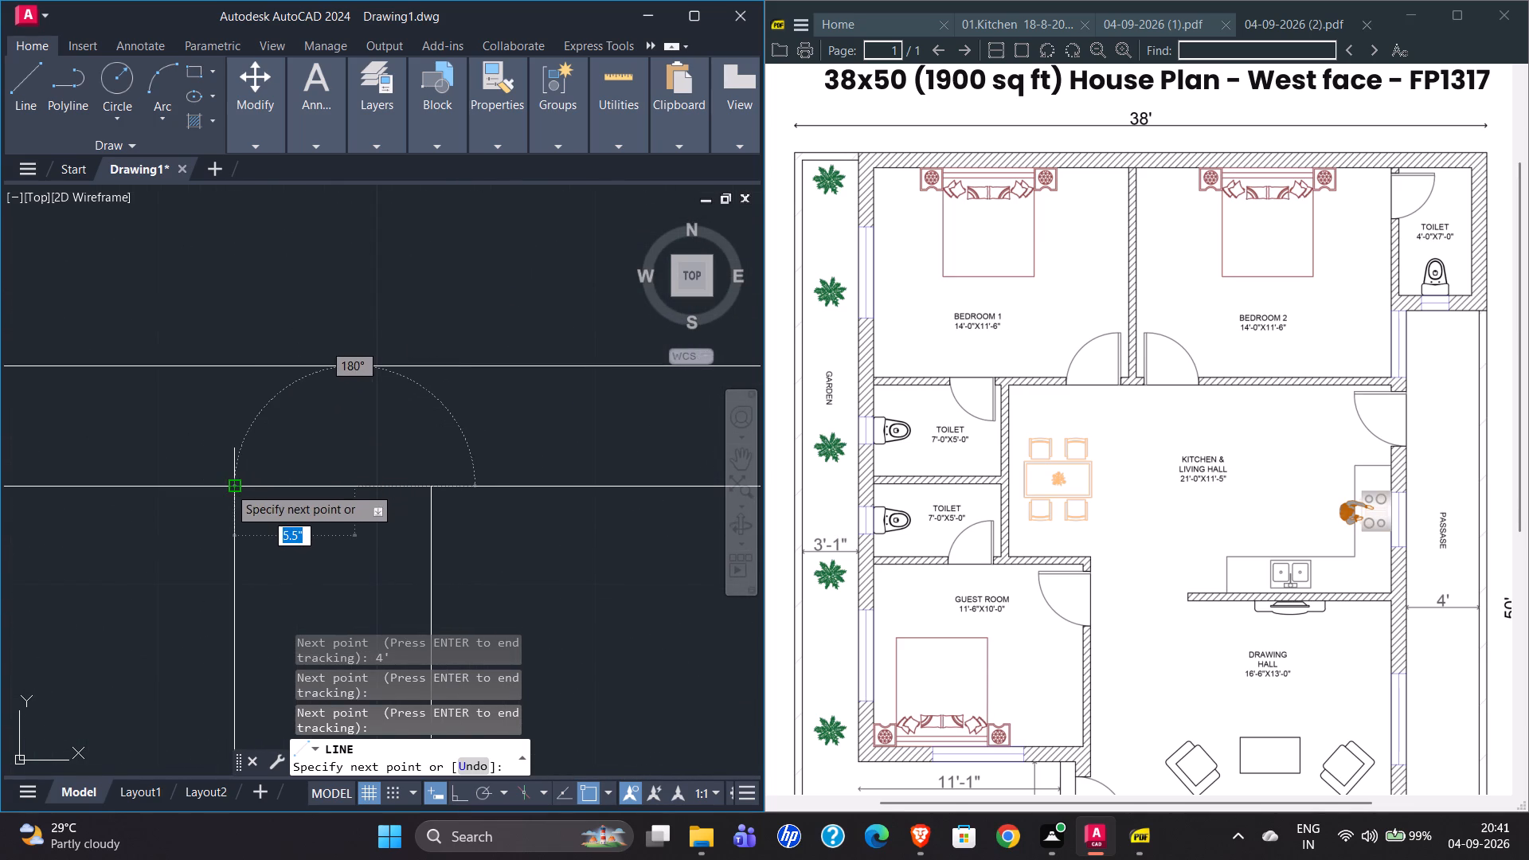
pyautogui.scroll(-3, 167, 485)
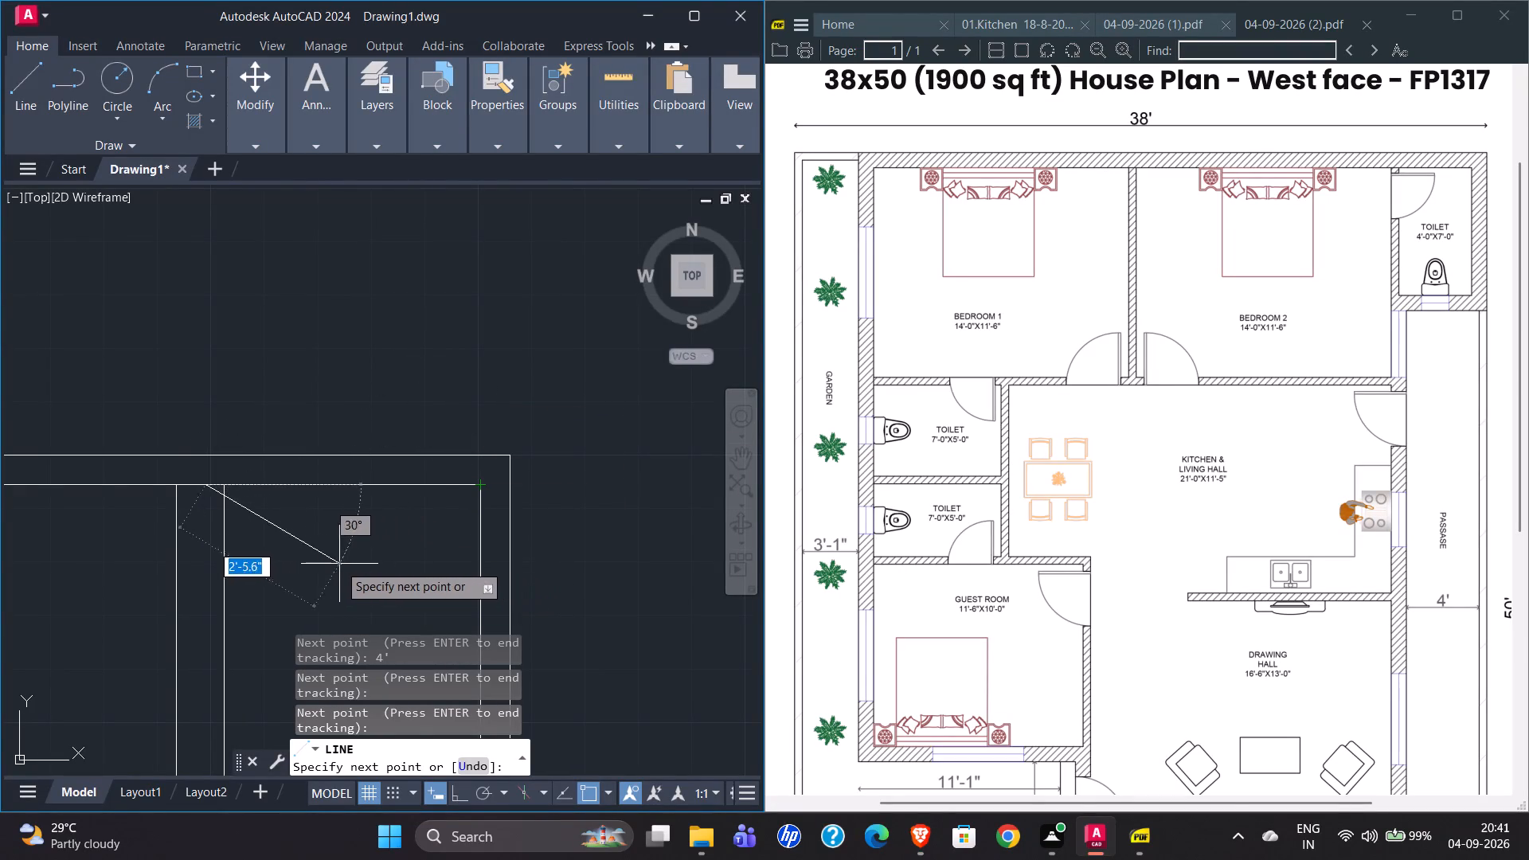
pyautogui.scroll(-2, 327, 387)
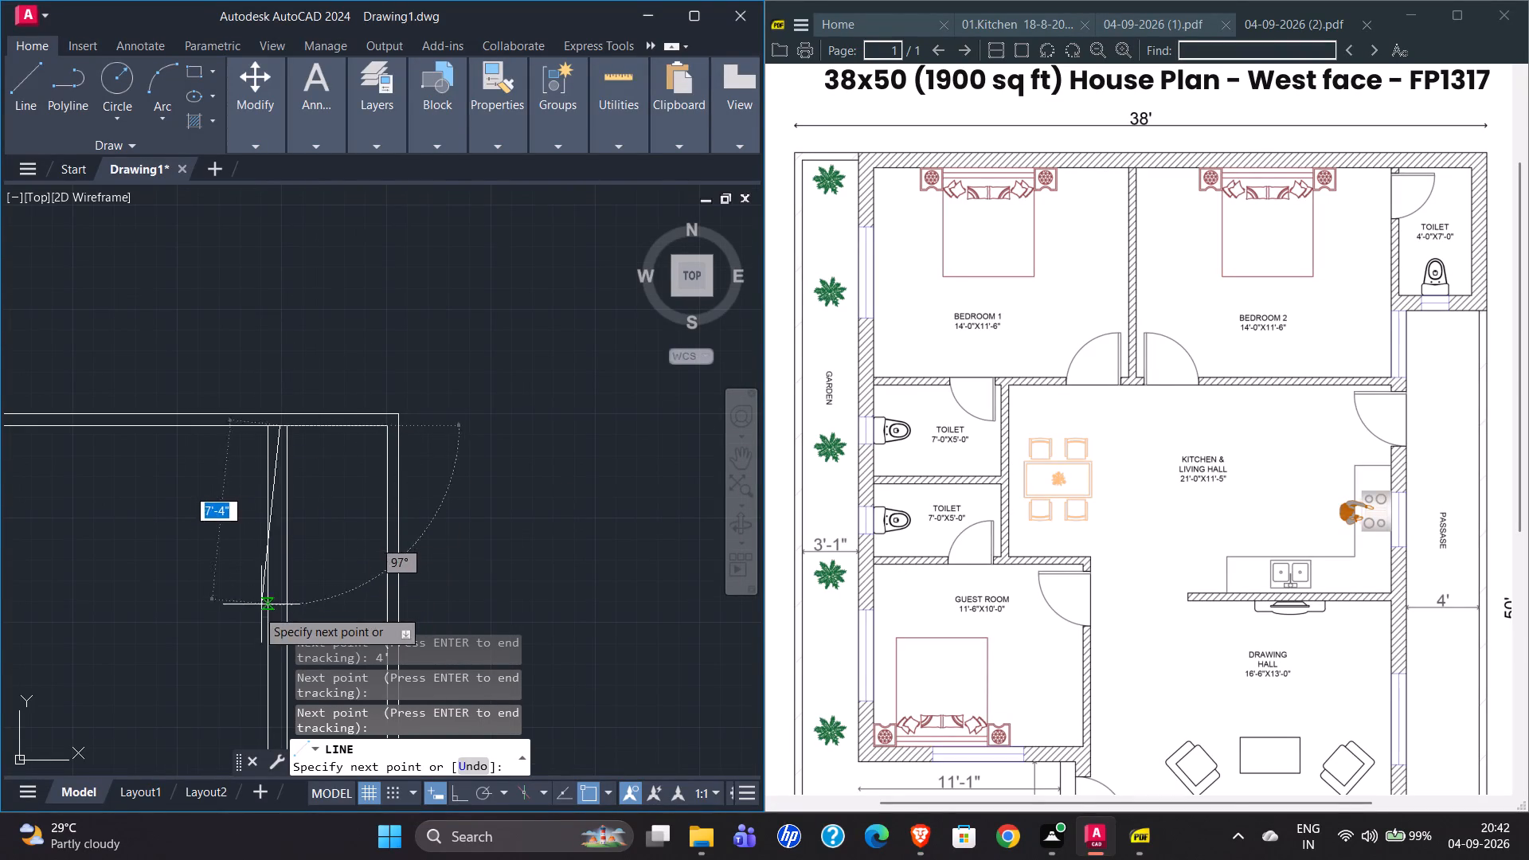
pyautogui.click(458, 792)
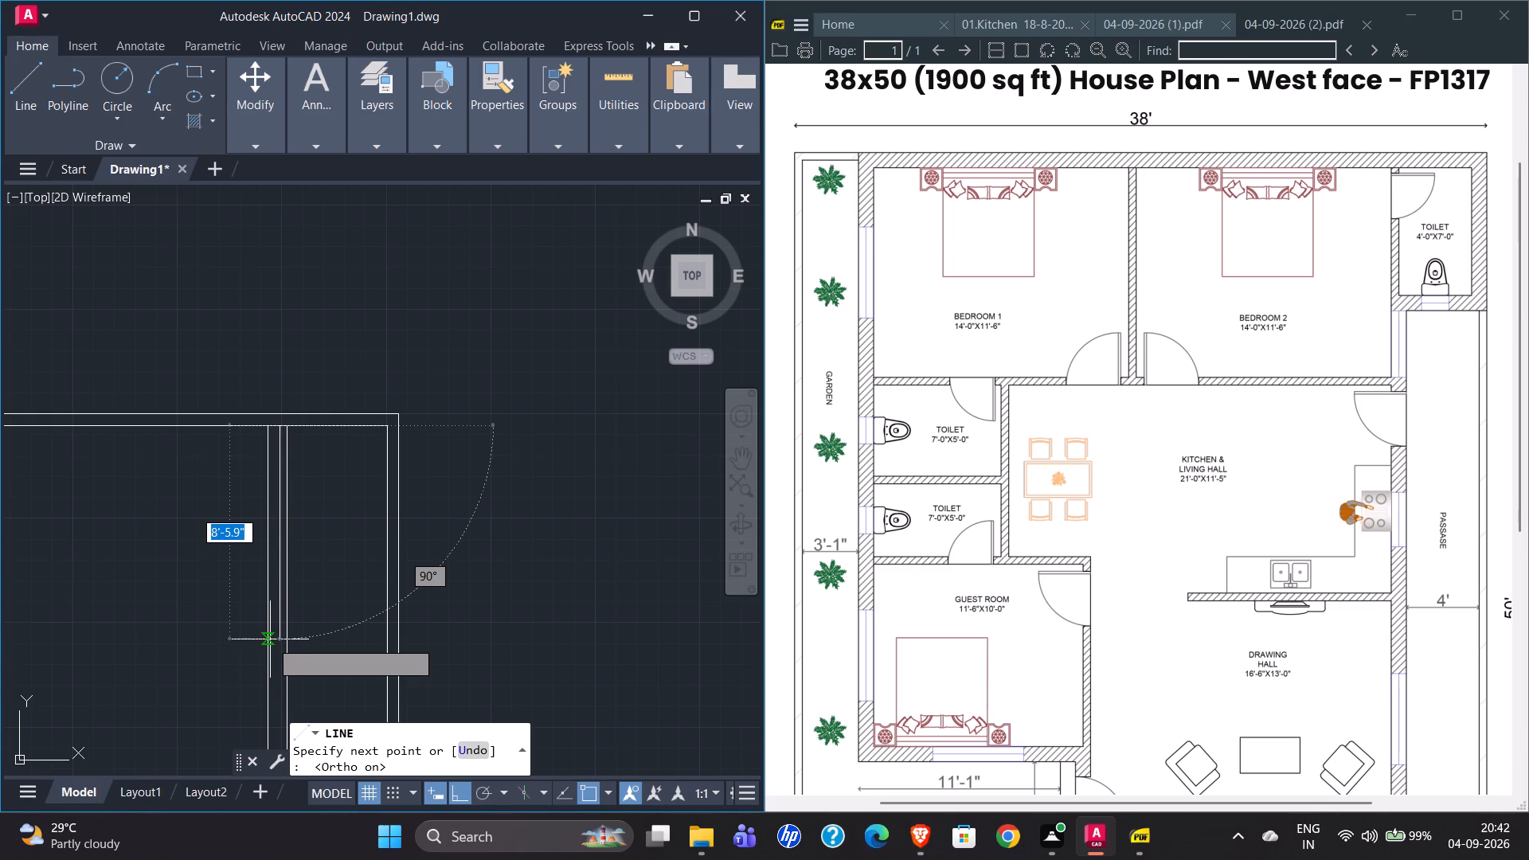
pyautogui.scroll(3, 268, 653)
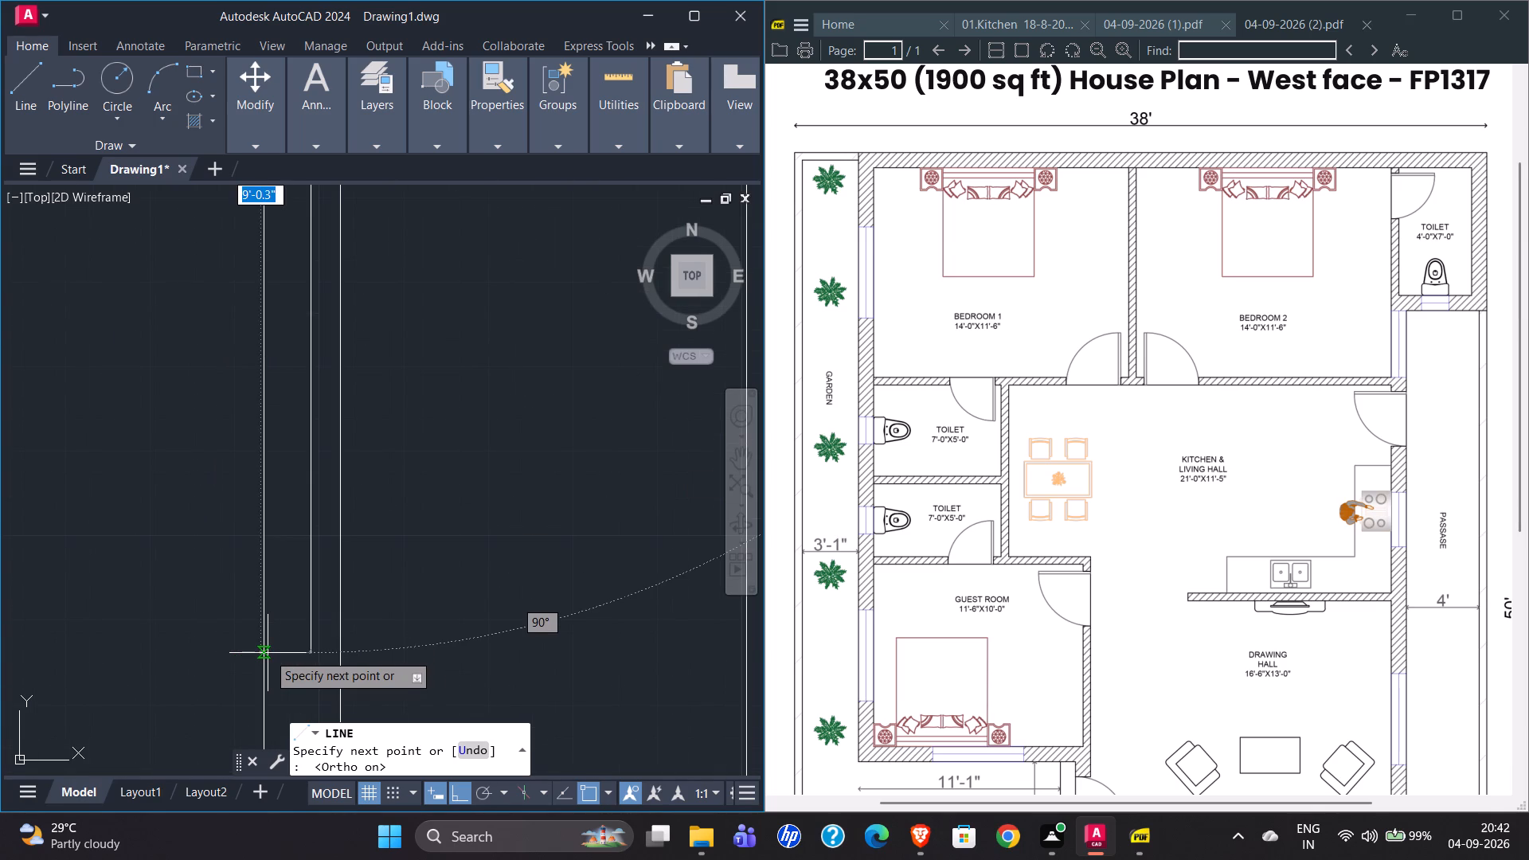
pyautogui.write("7'")
pyautogui.press('Return')
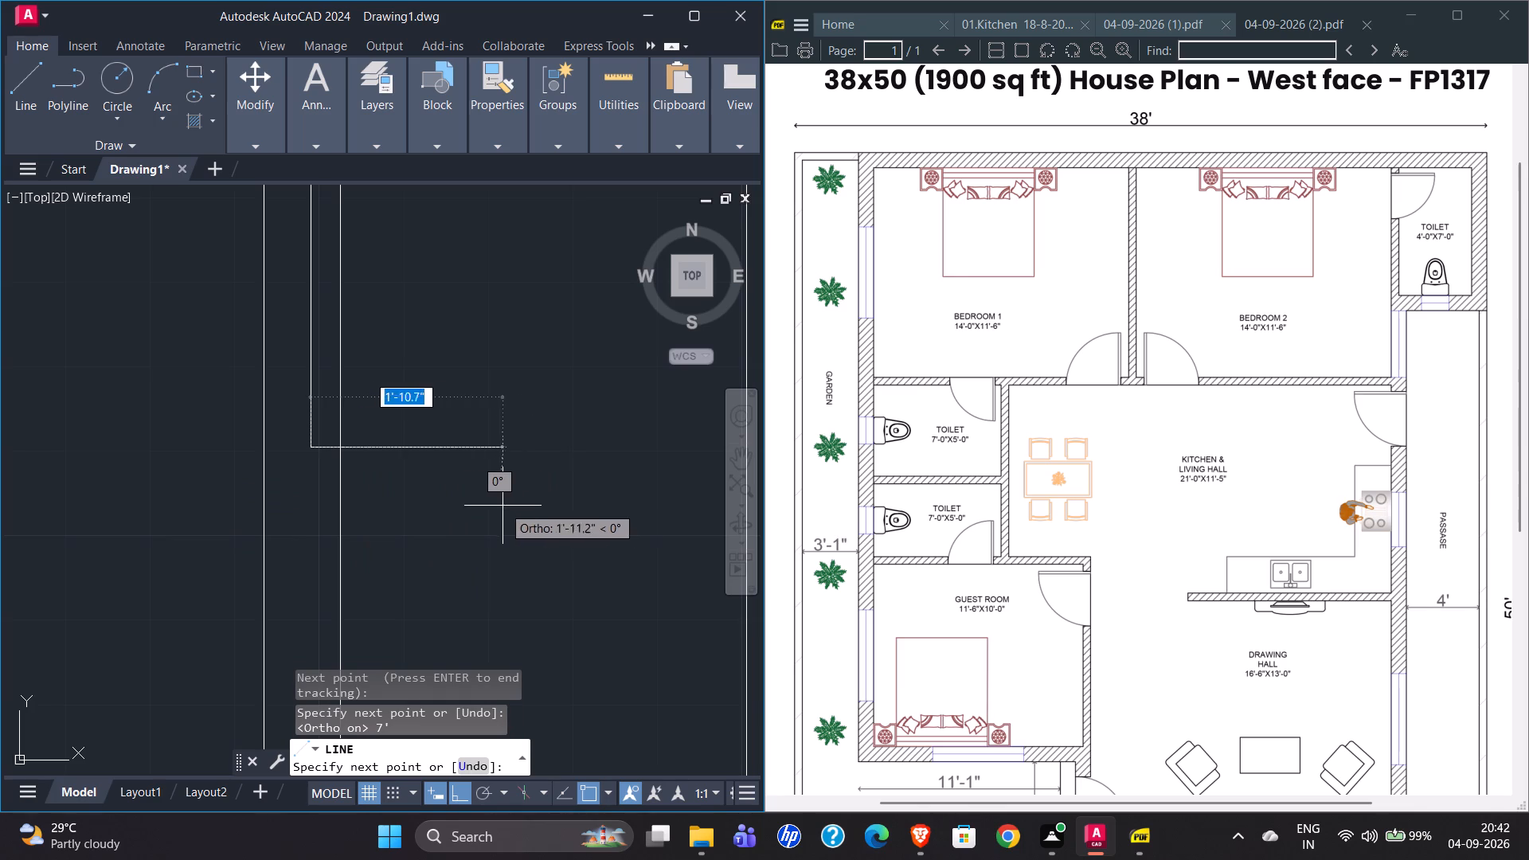
pyautogui.scroll(-3, 361, 545)
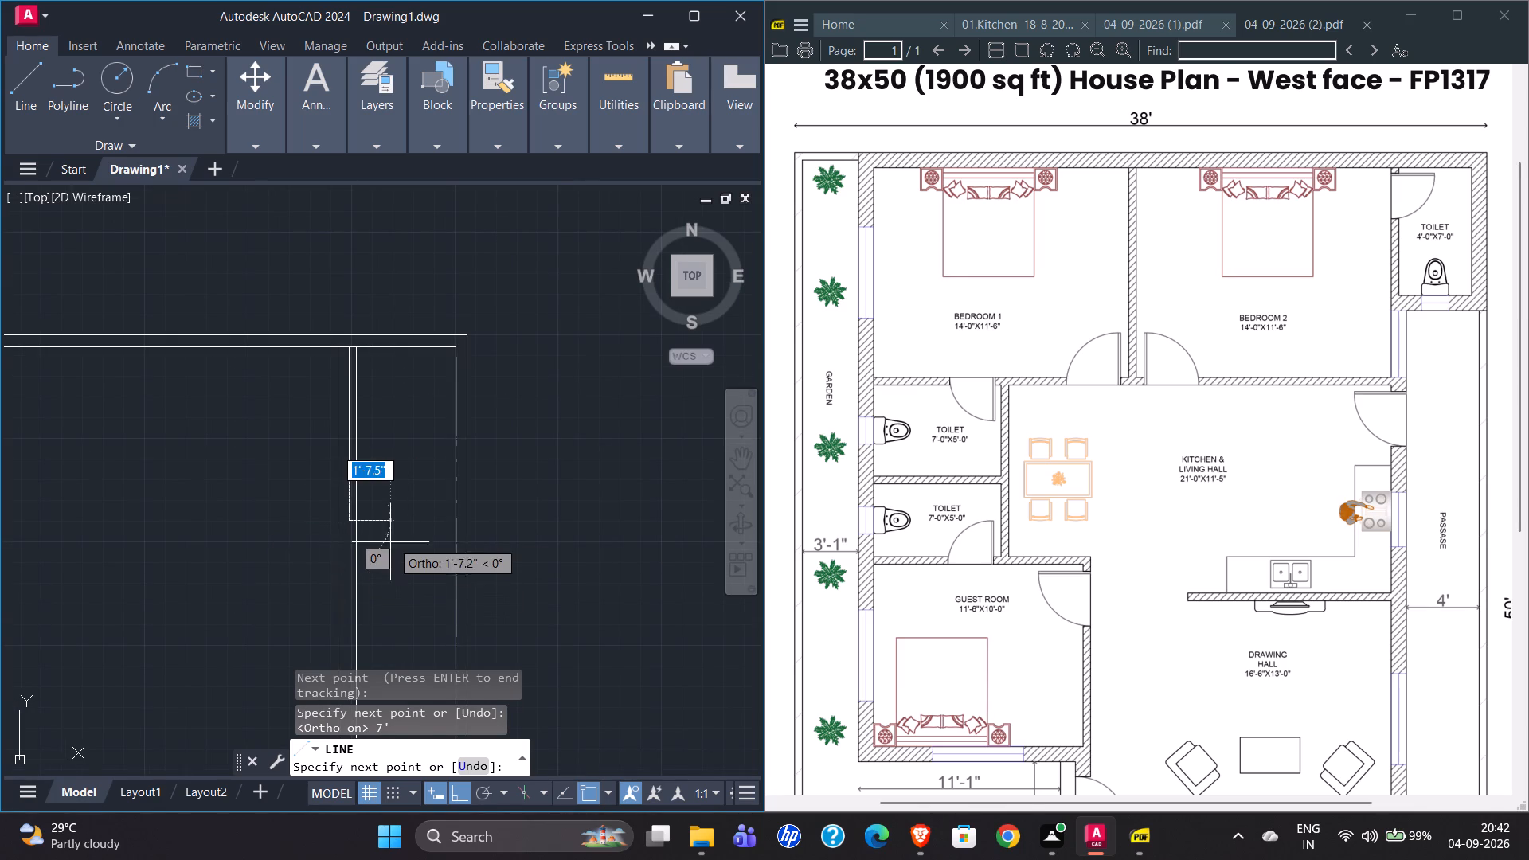
pyautogui.press('Escape')
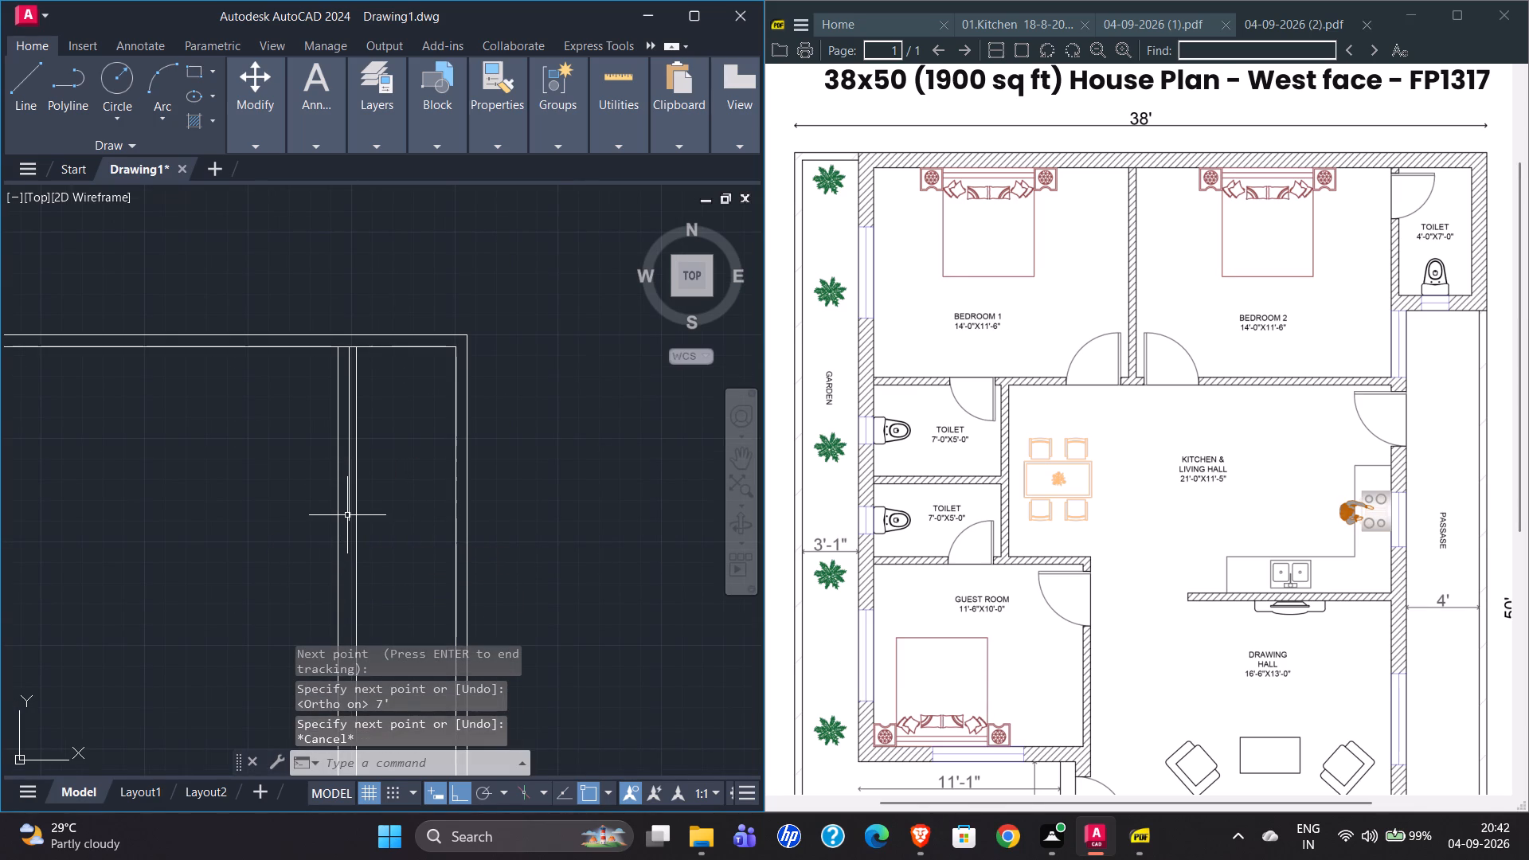
# Select the 7' line and examine the PDF plan around the 4'-0"x7'-0" toilet, its end wall and the passage-side wall.
pyautogui.click(347, 515)
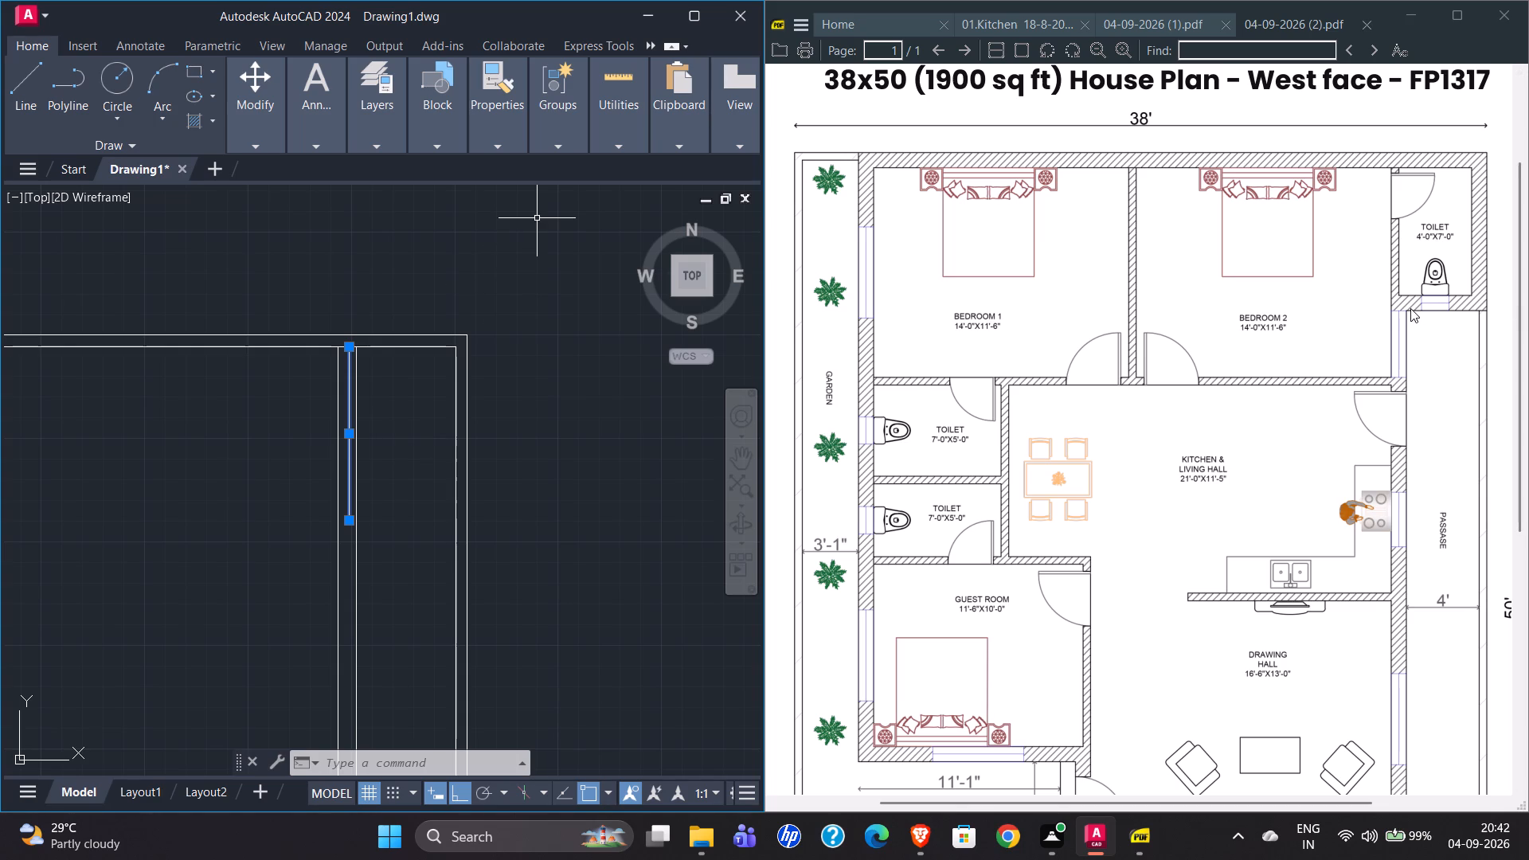
pyautogui.scroll(5, 1406, 303)
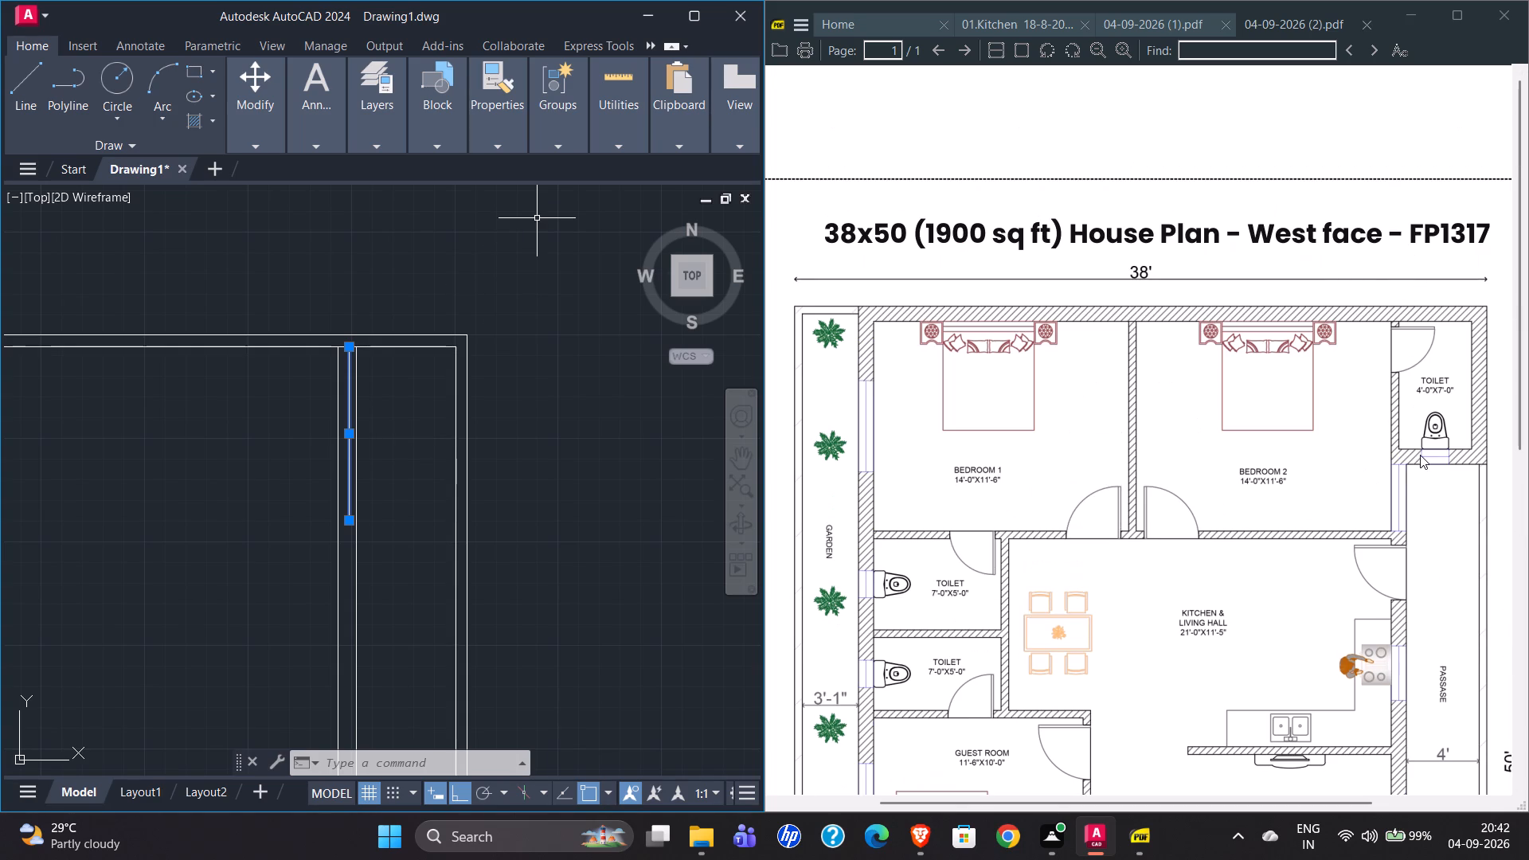
pyautogui.keyDown('ctrl'); pyautogui.scroll(11, 1408, 455); pyautogui.keyUp('ctrl')
pyautogui.click(1407, 455)
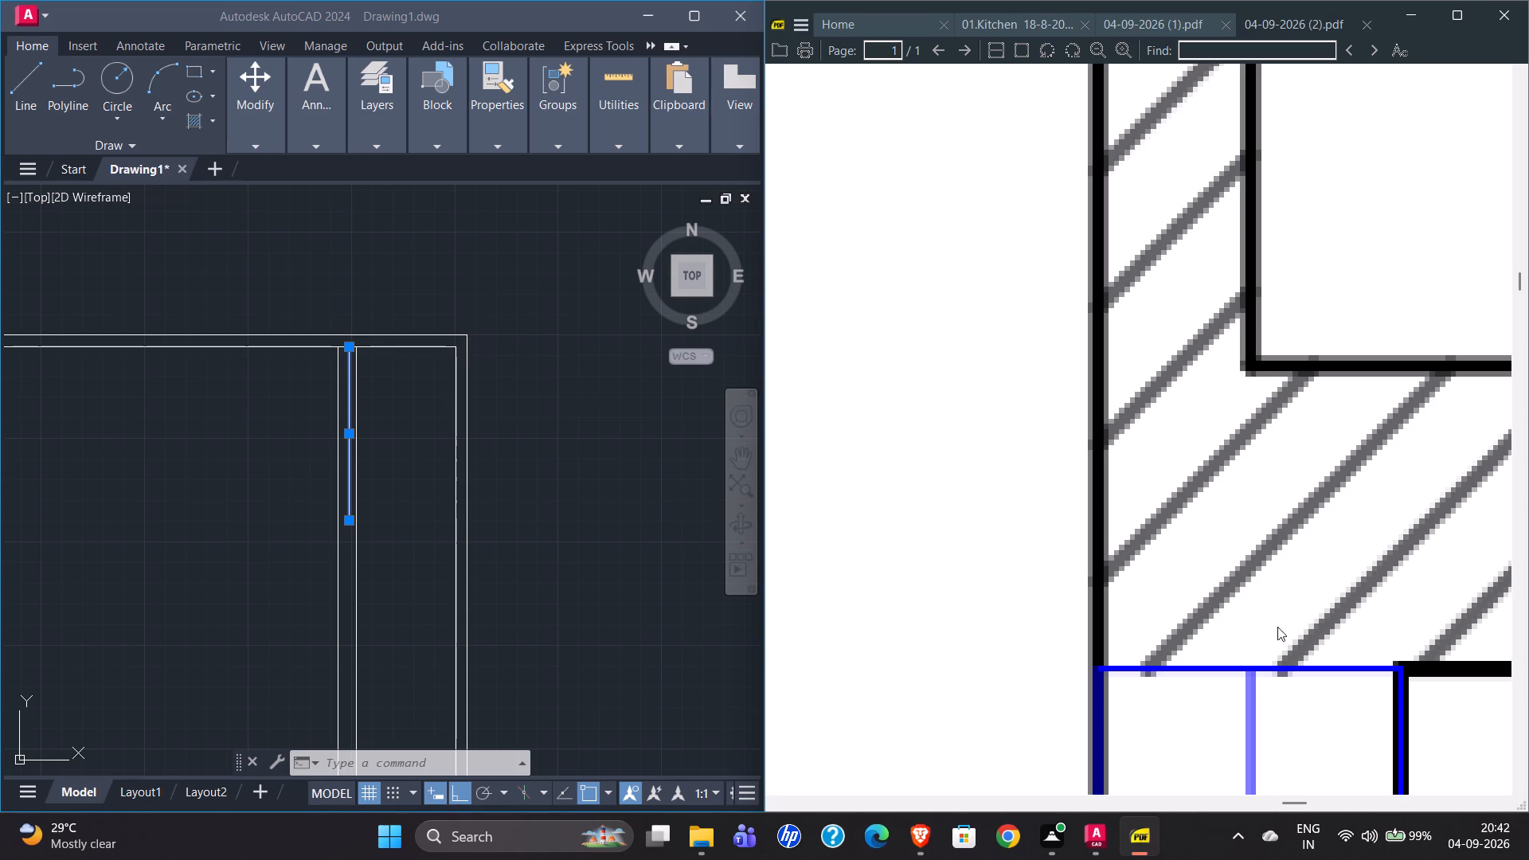
pyautogui.moveTo(1253, 674); pyautogui.dragTo(1261, 556)
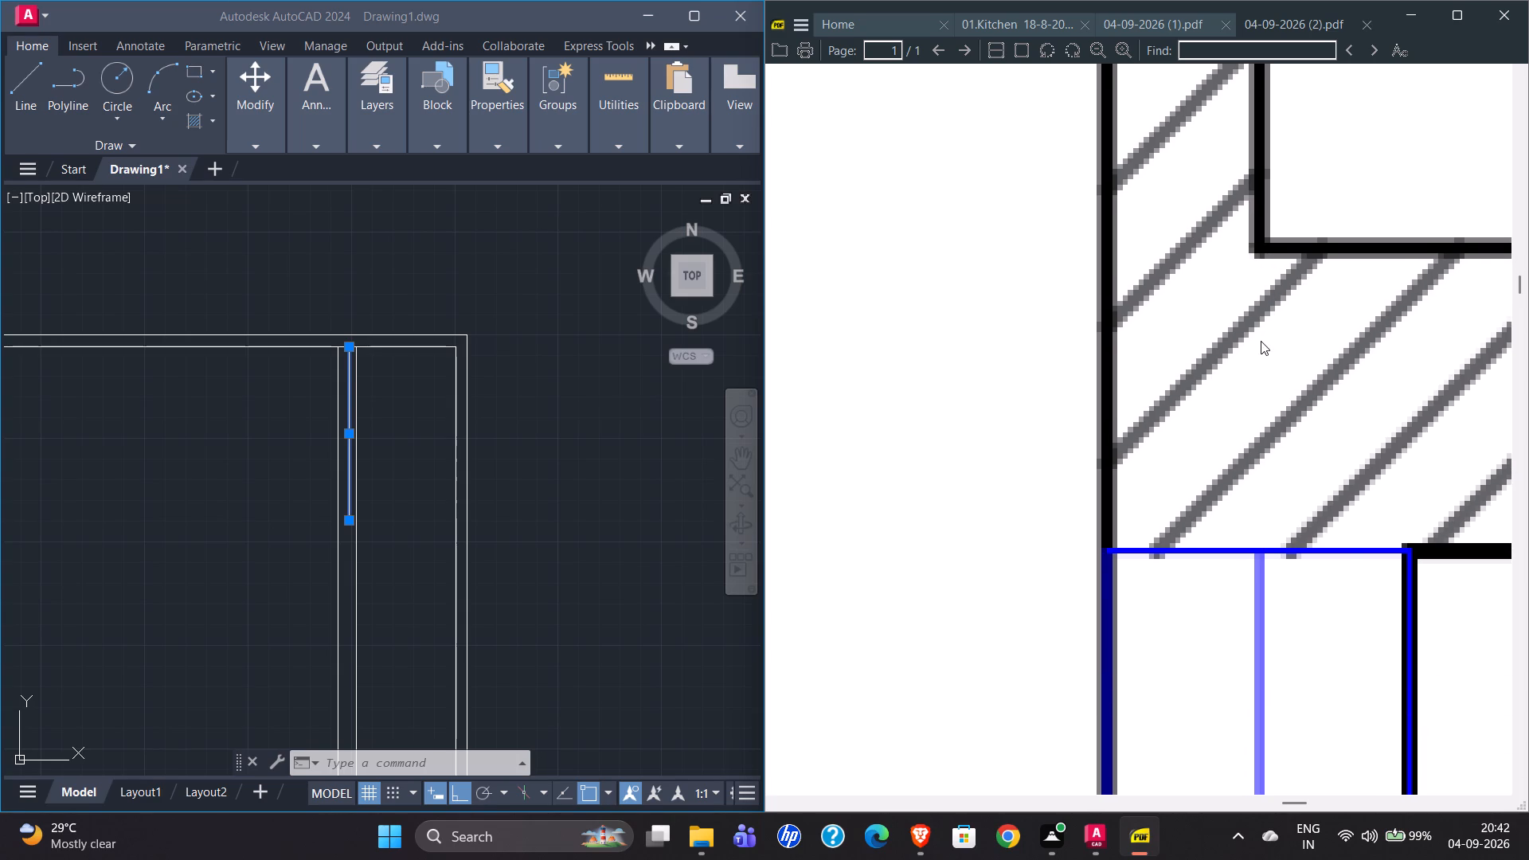
pyautogui.keyDown('ctrl'); pyautogui.scroll(-10, 1261, 341); pyautogui.keyUp('ctrl')
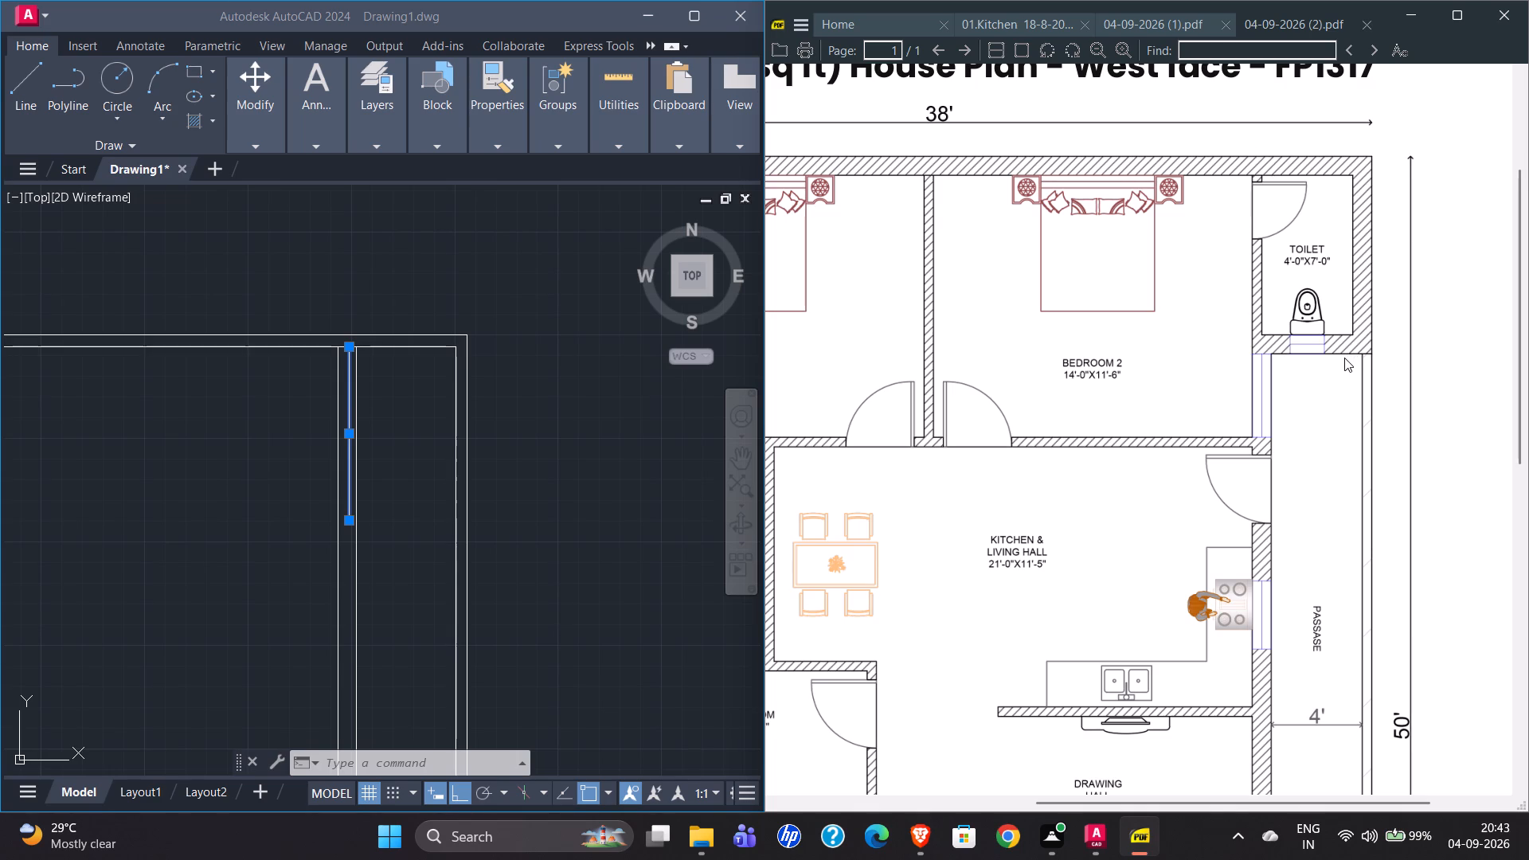
pyautogui.scroll(-1, 1334, 359)
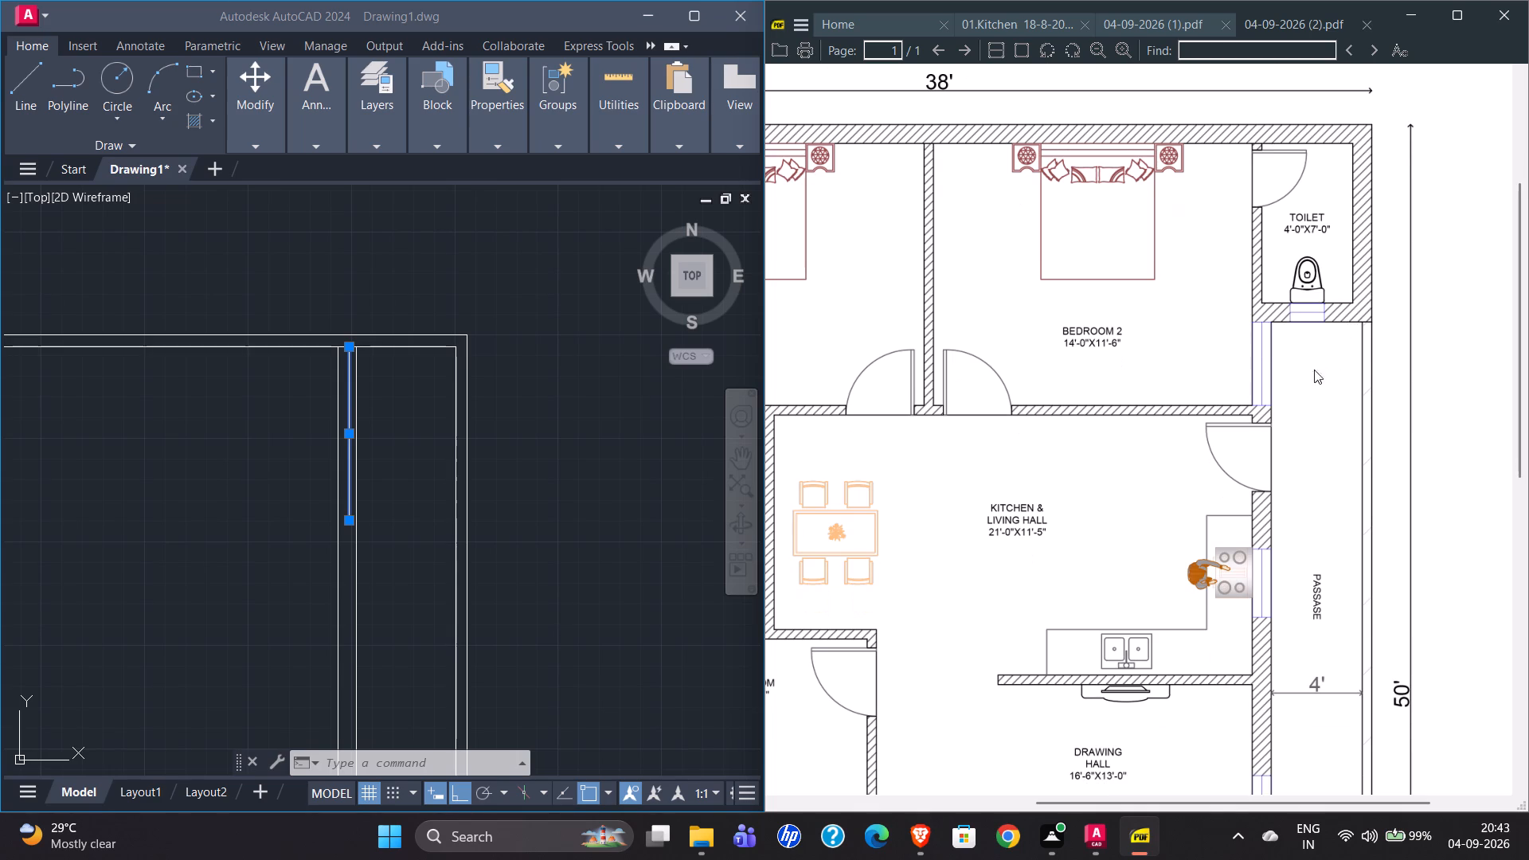
pyautogui.scroll(-1, 1330, 392)
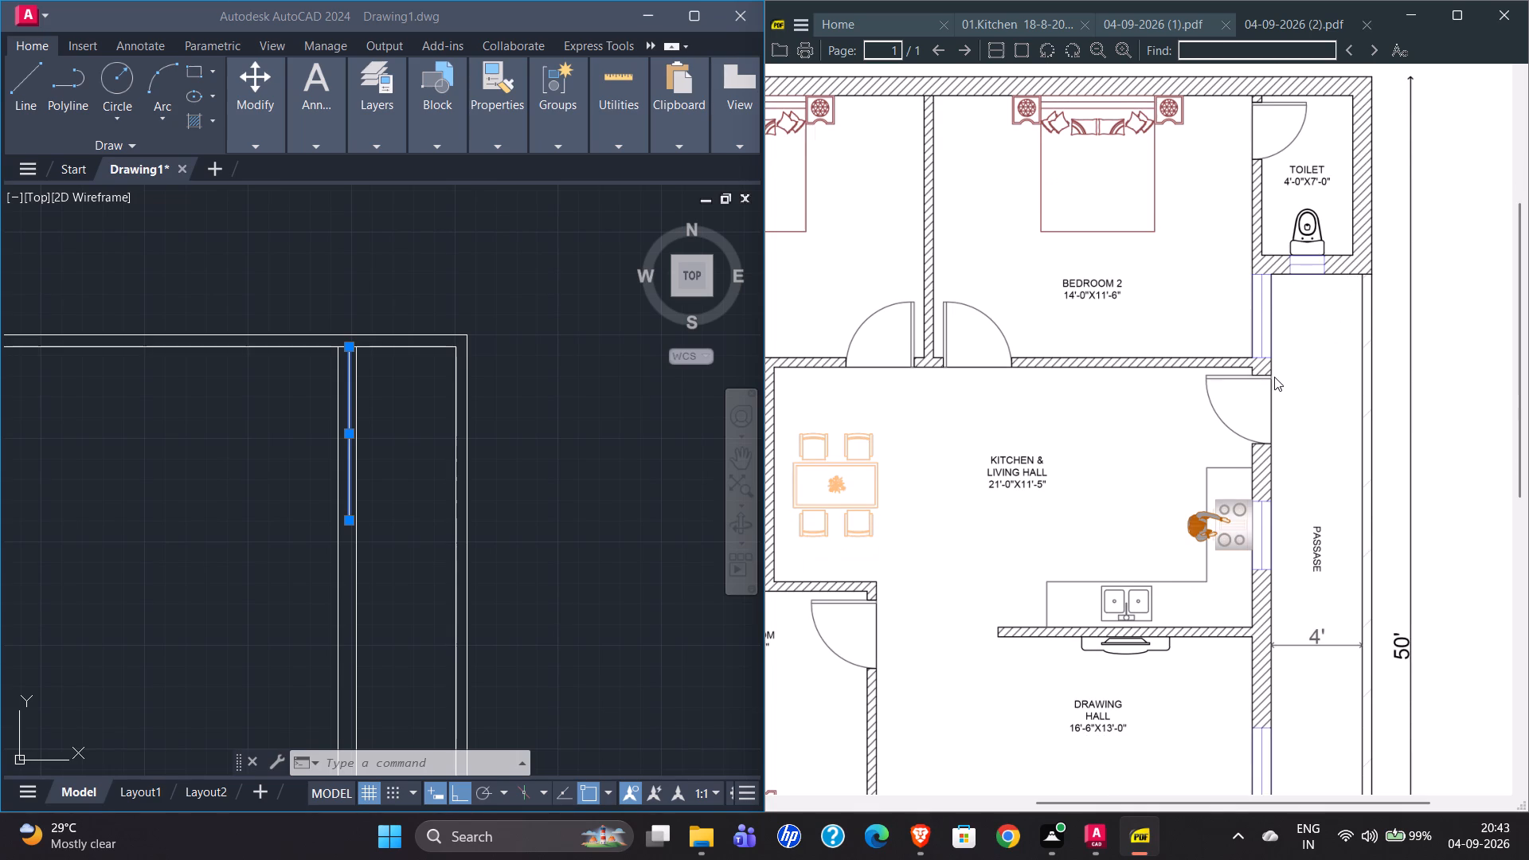
pyautogui.keyDown('ctrl'); pyautogui.scroll(-4, 1274, 377); pyautogui.keyUp('ctrl')
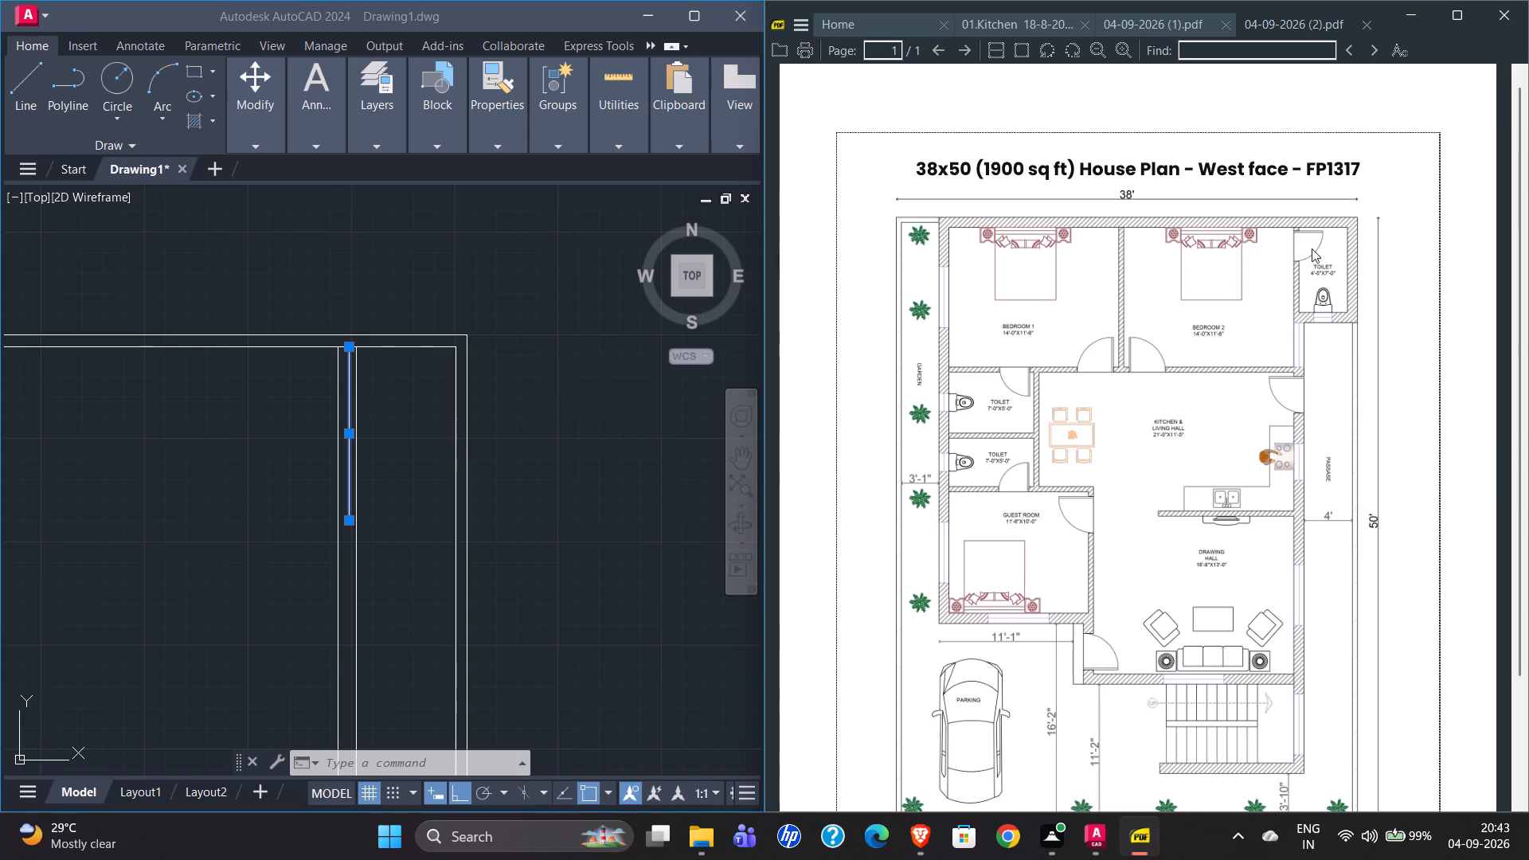
pyautogui.keyDown('ctrl'); pyautogui.scroll(3, 1312, 245); pyautogui.keyUp('ctrl')
pyautogui.keyDown('ctrl'); pyautogui.scroll(-1, 1312, 245); pyautogui.keyUp('ctrl')
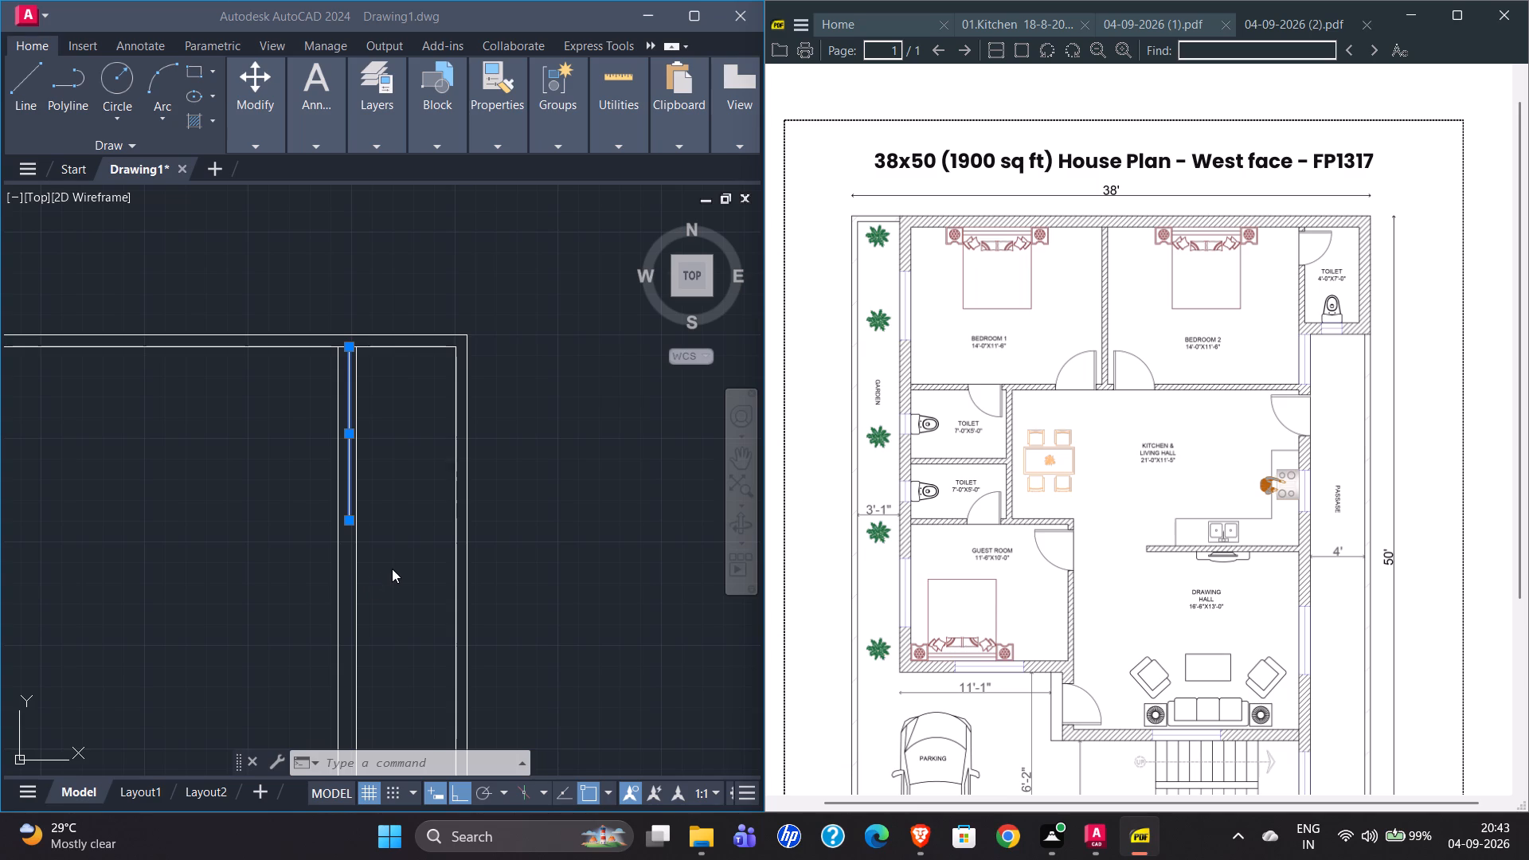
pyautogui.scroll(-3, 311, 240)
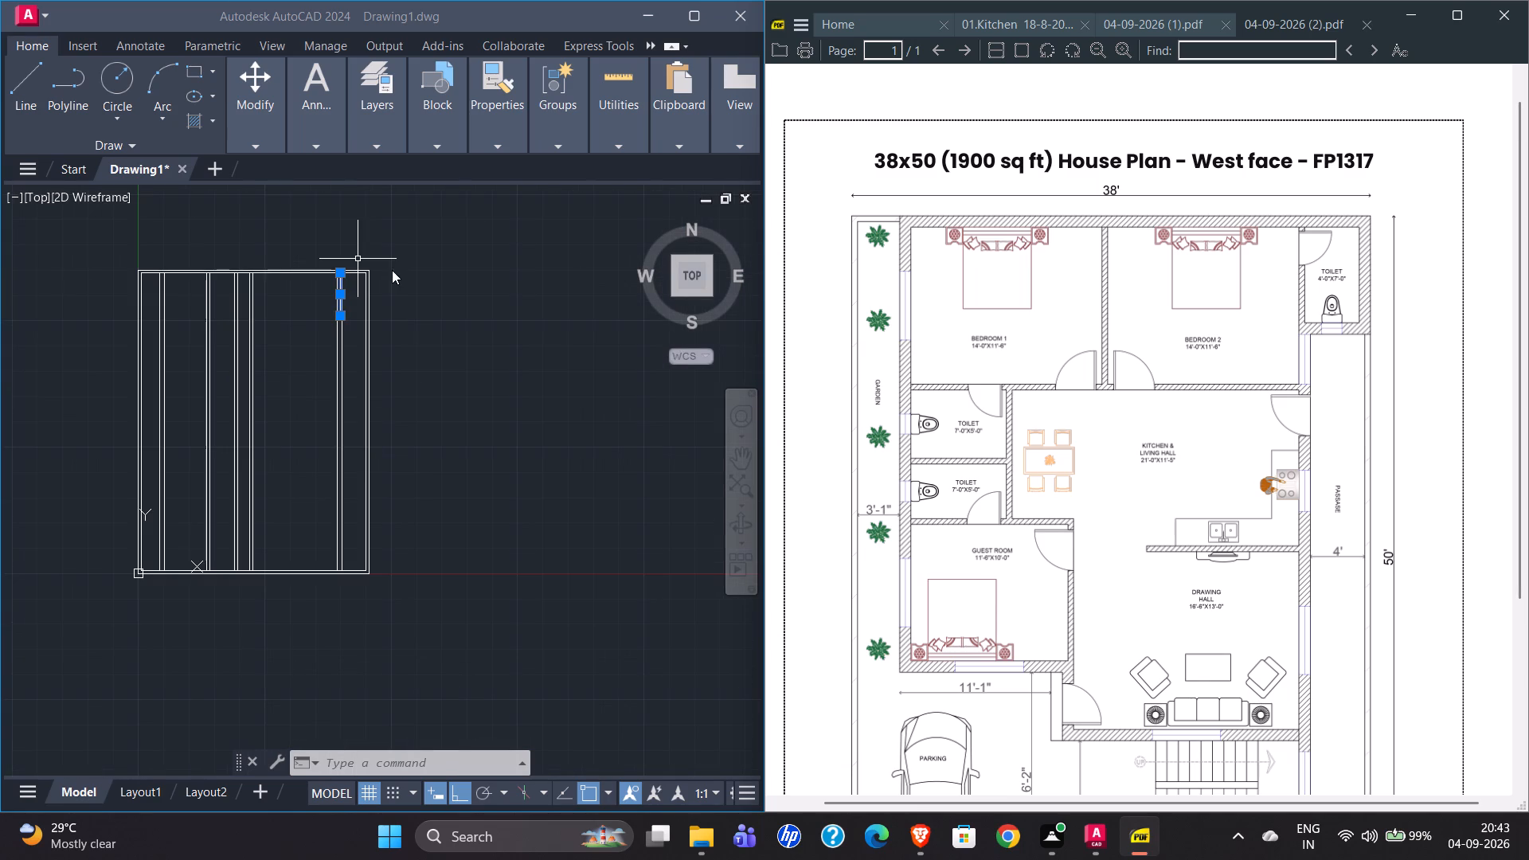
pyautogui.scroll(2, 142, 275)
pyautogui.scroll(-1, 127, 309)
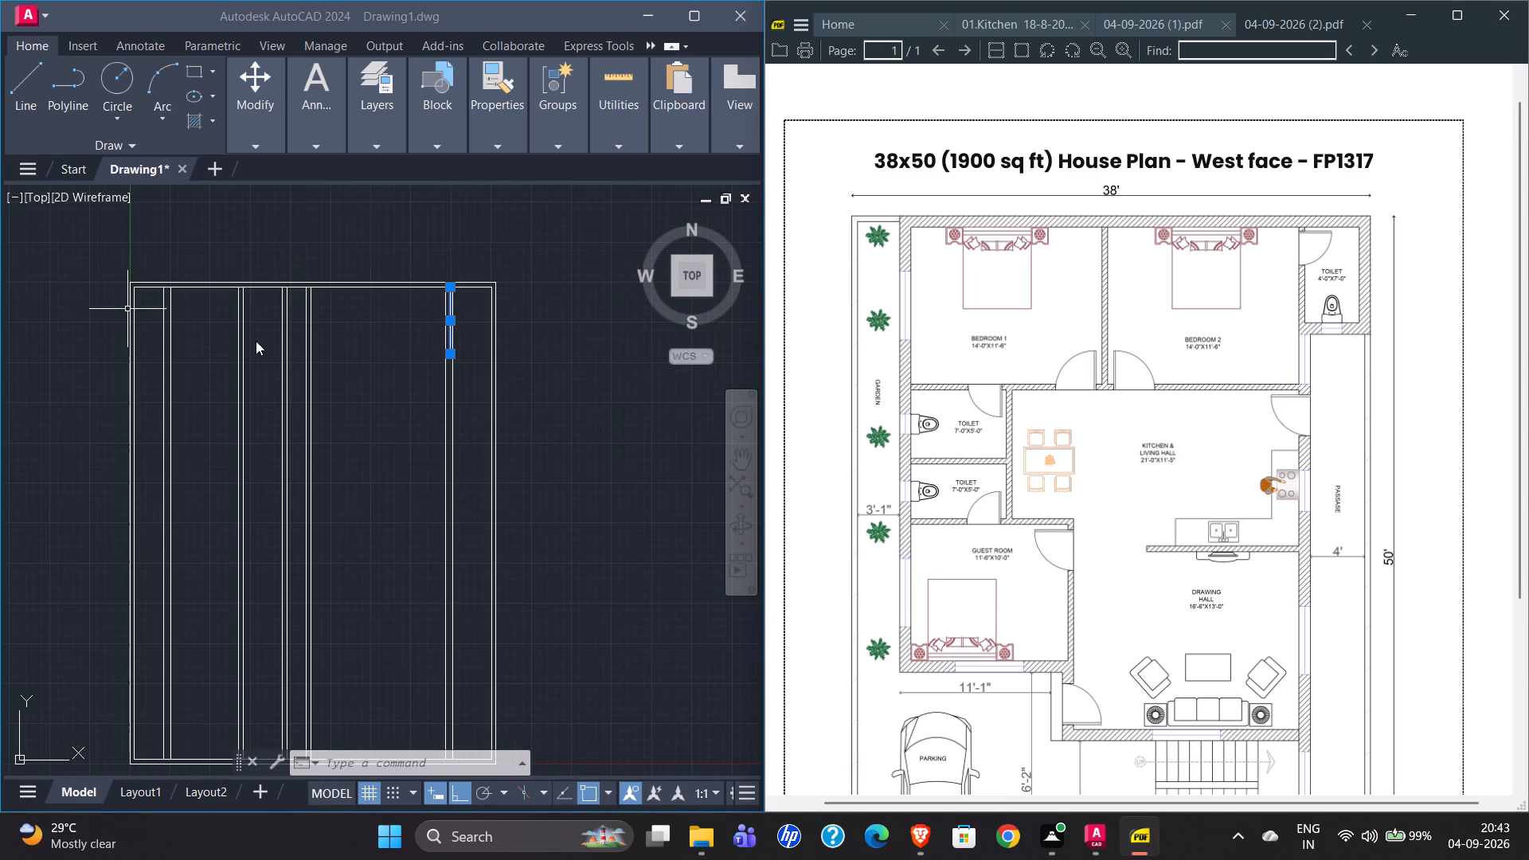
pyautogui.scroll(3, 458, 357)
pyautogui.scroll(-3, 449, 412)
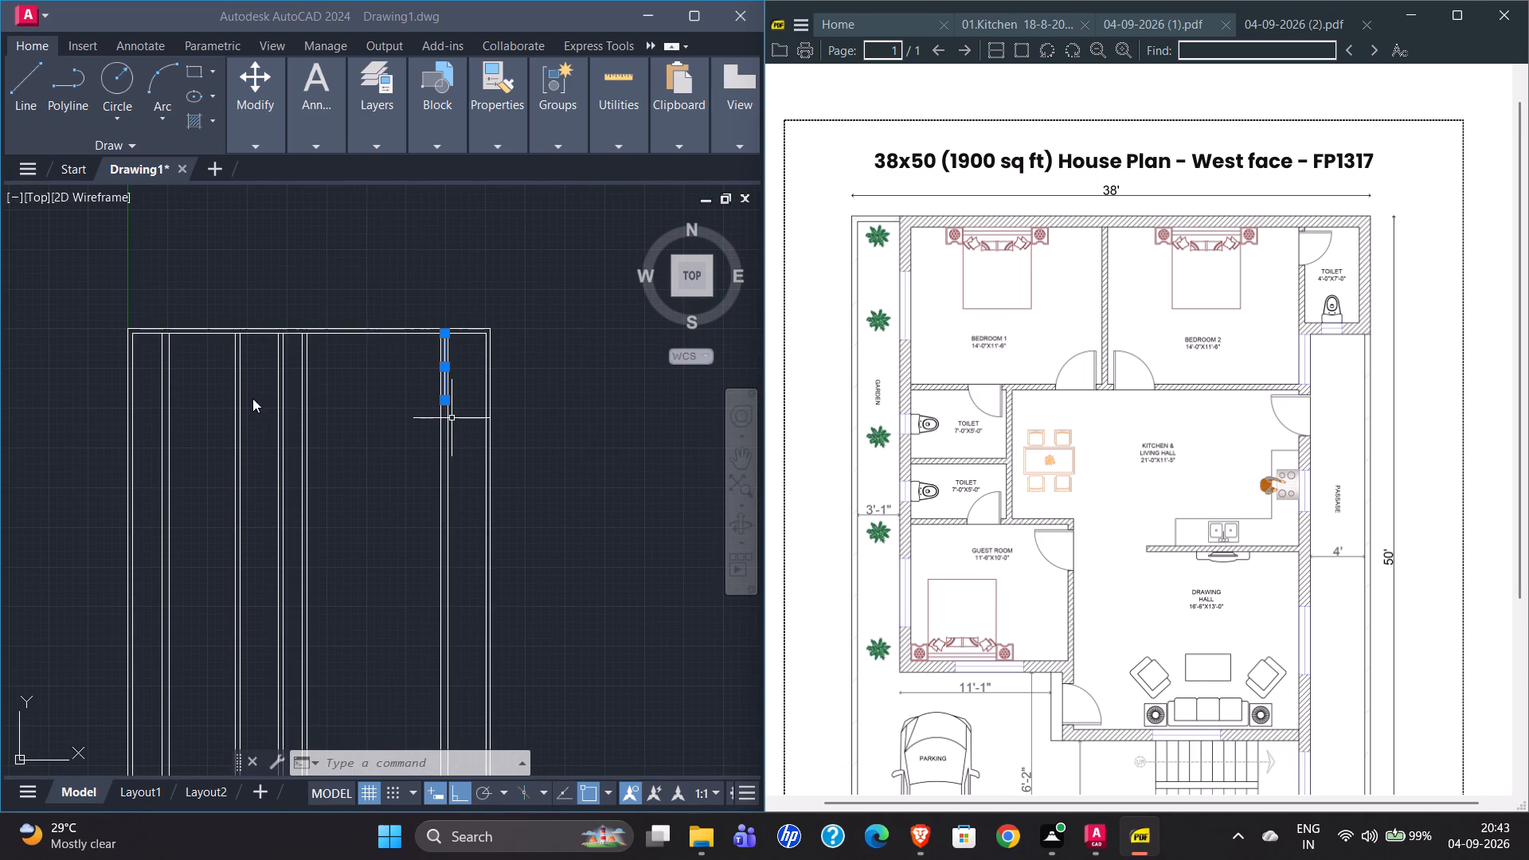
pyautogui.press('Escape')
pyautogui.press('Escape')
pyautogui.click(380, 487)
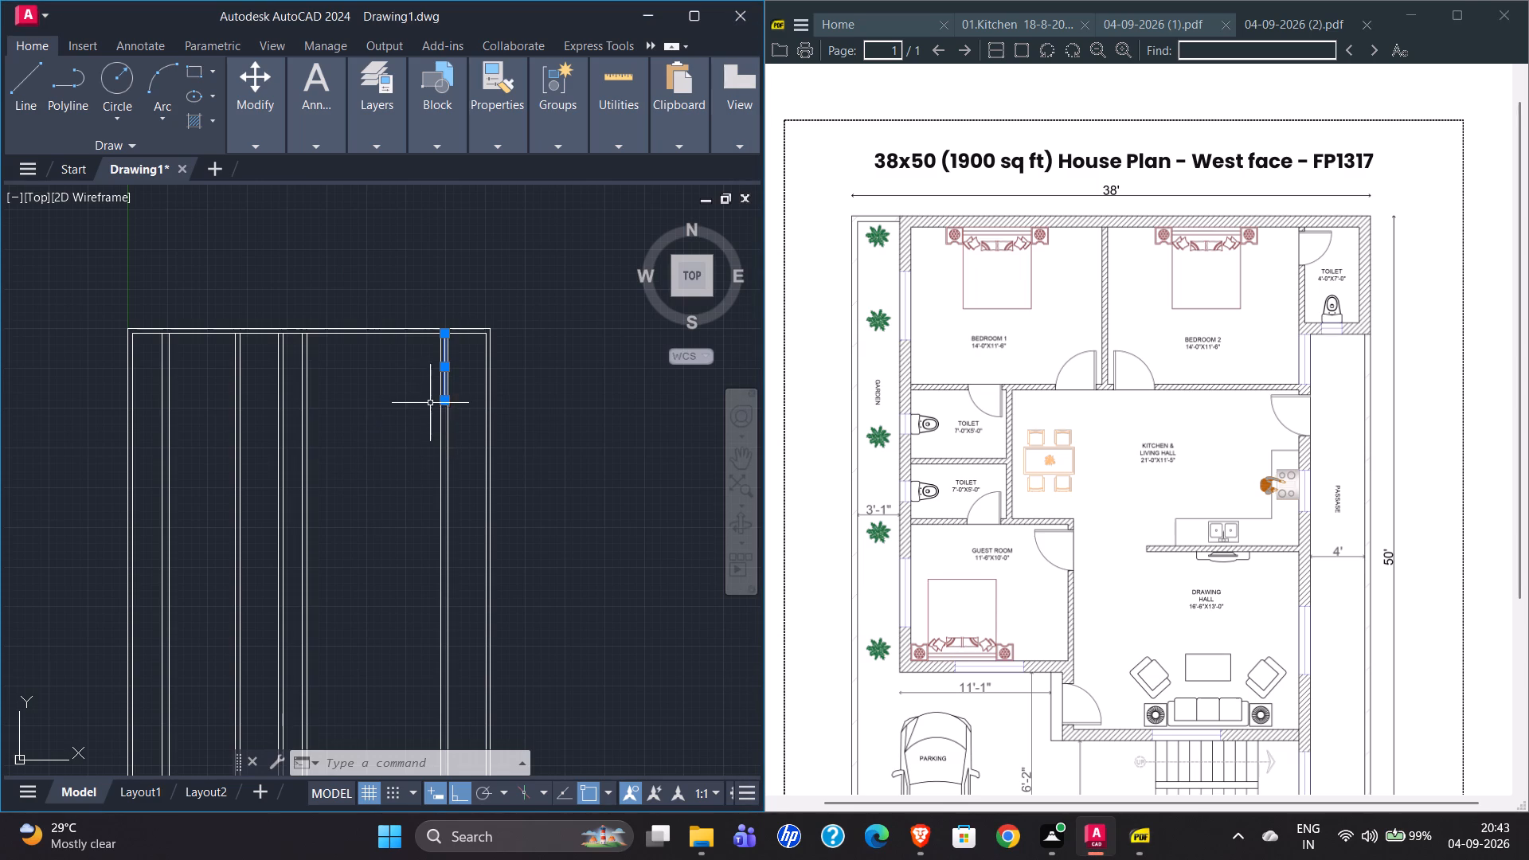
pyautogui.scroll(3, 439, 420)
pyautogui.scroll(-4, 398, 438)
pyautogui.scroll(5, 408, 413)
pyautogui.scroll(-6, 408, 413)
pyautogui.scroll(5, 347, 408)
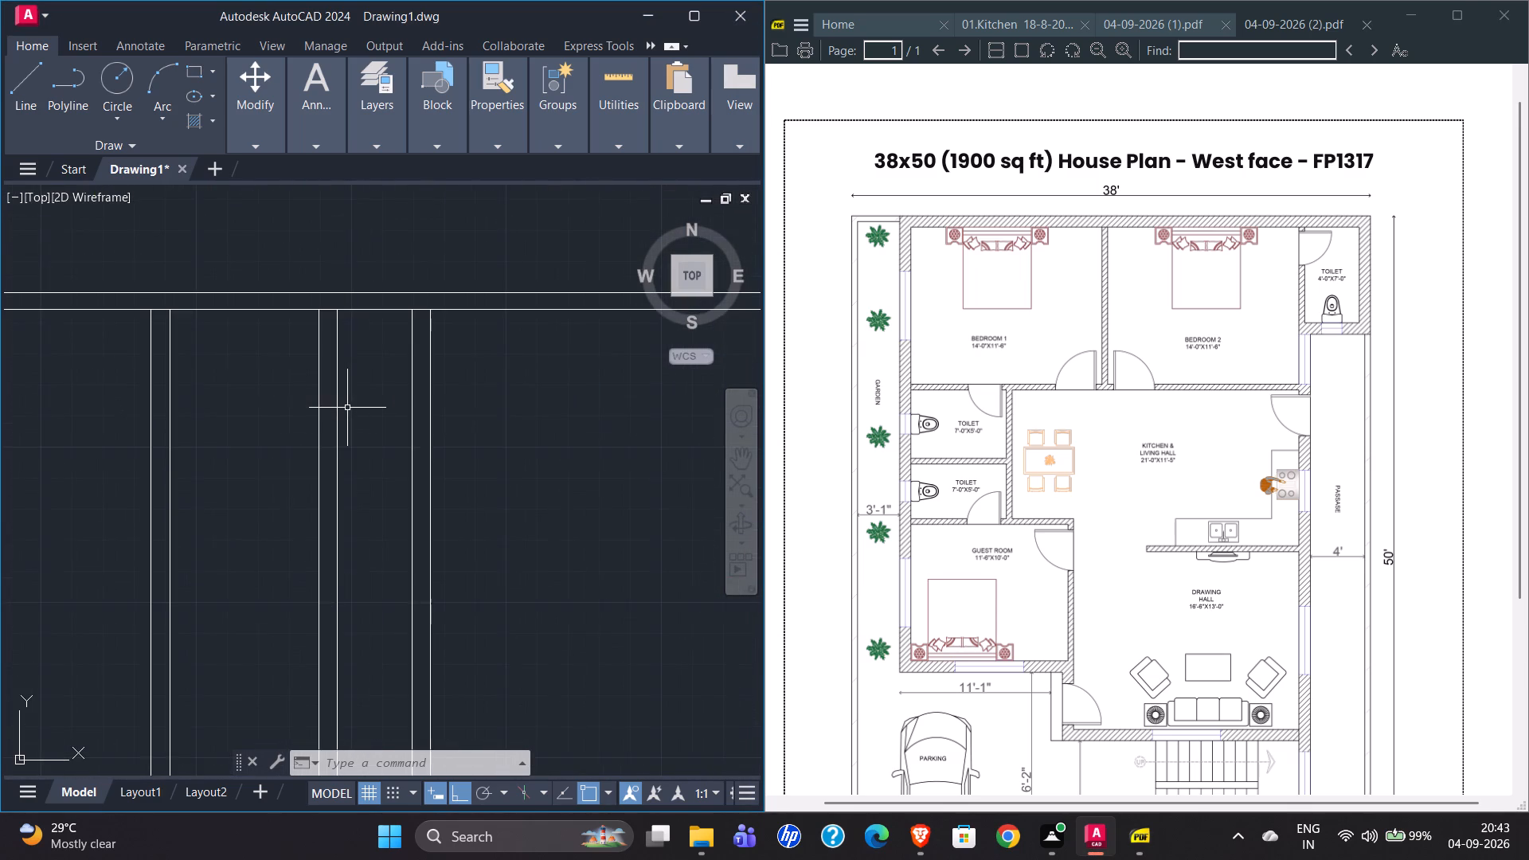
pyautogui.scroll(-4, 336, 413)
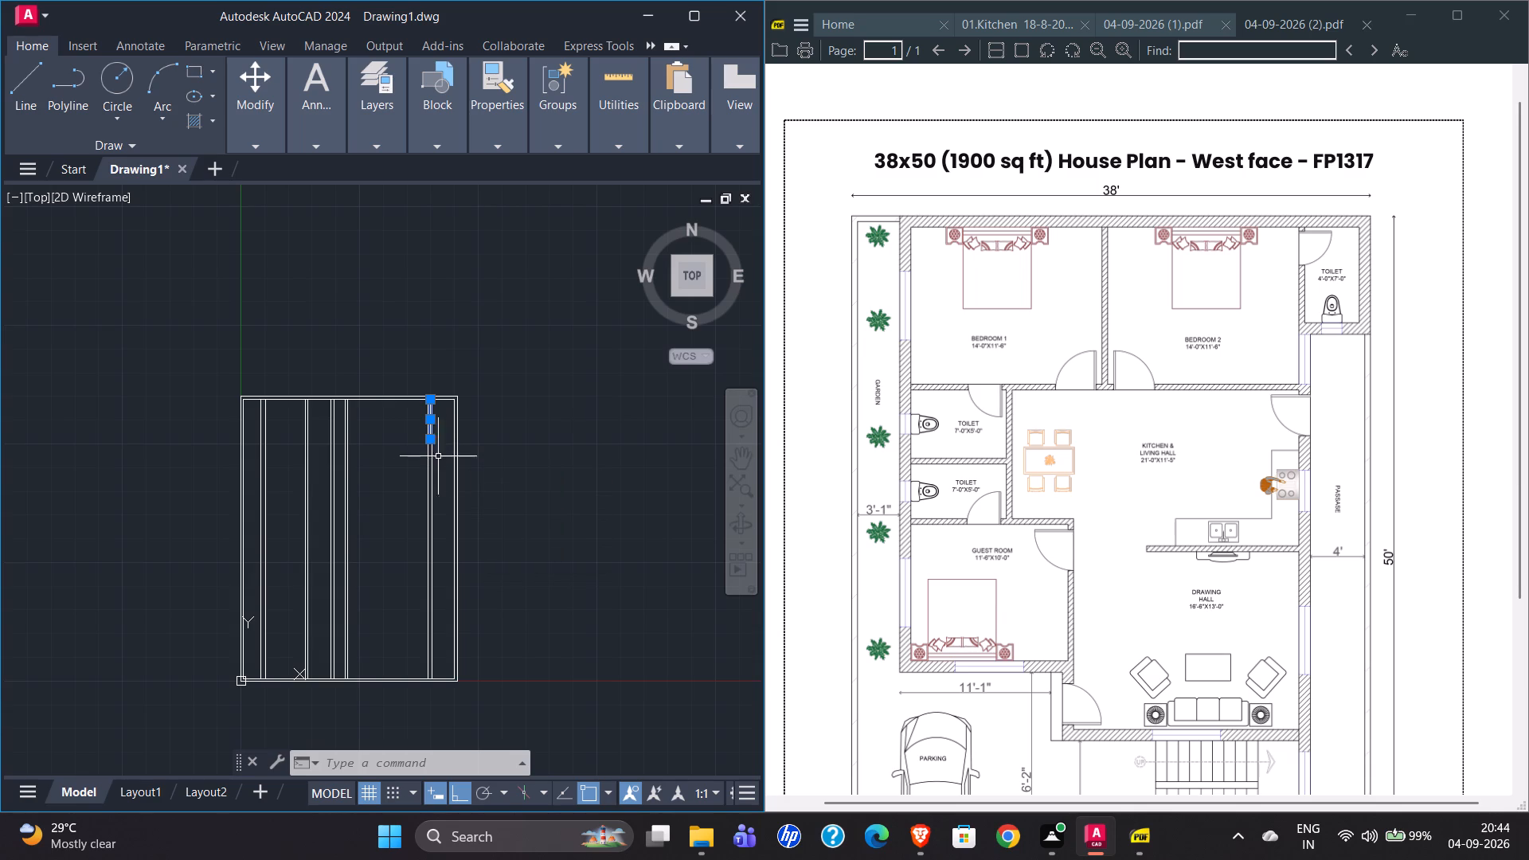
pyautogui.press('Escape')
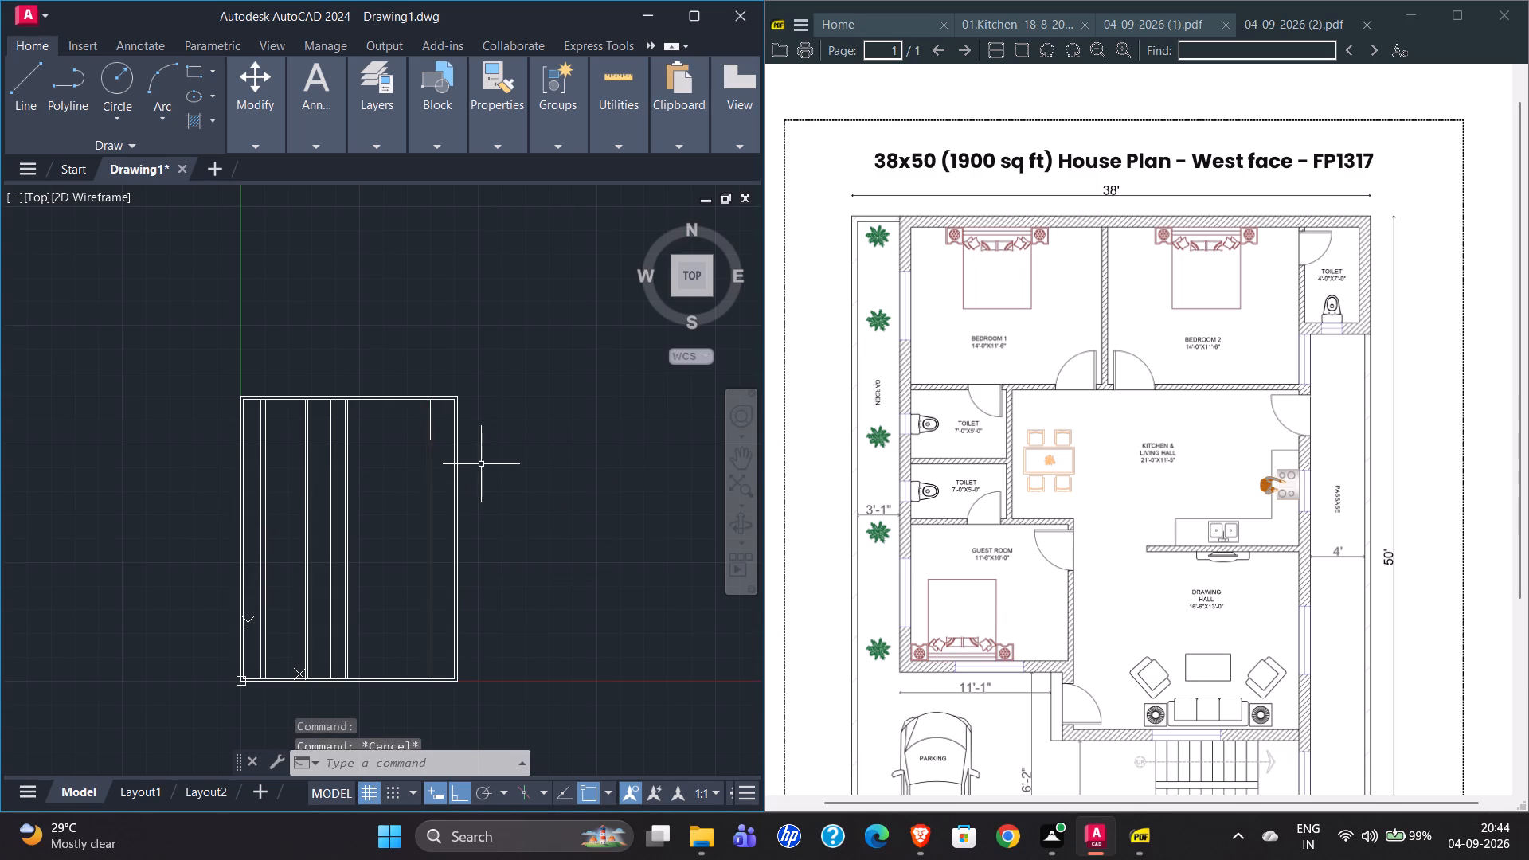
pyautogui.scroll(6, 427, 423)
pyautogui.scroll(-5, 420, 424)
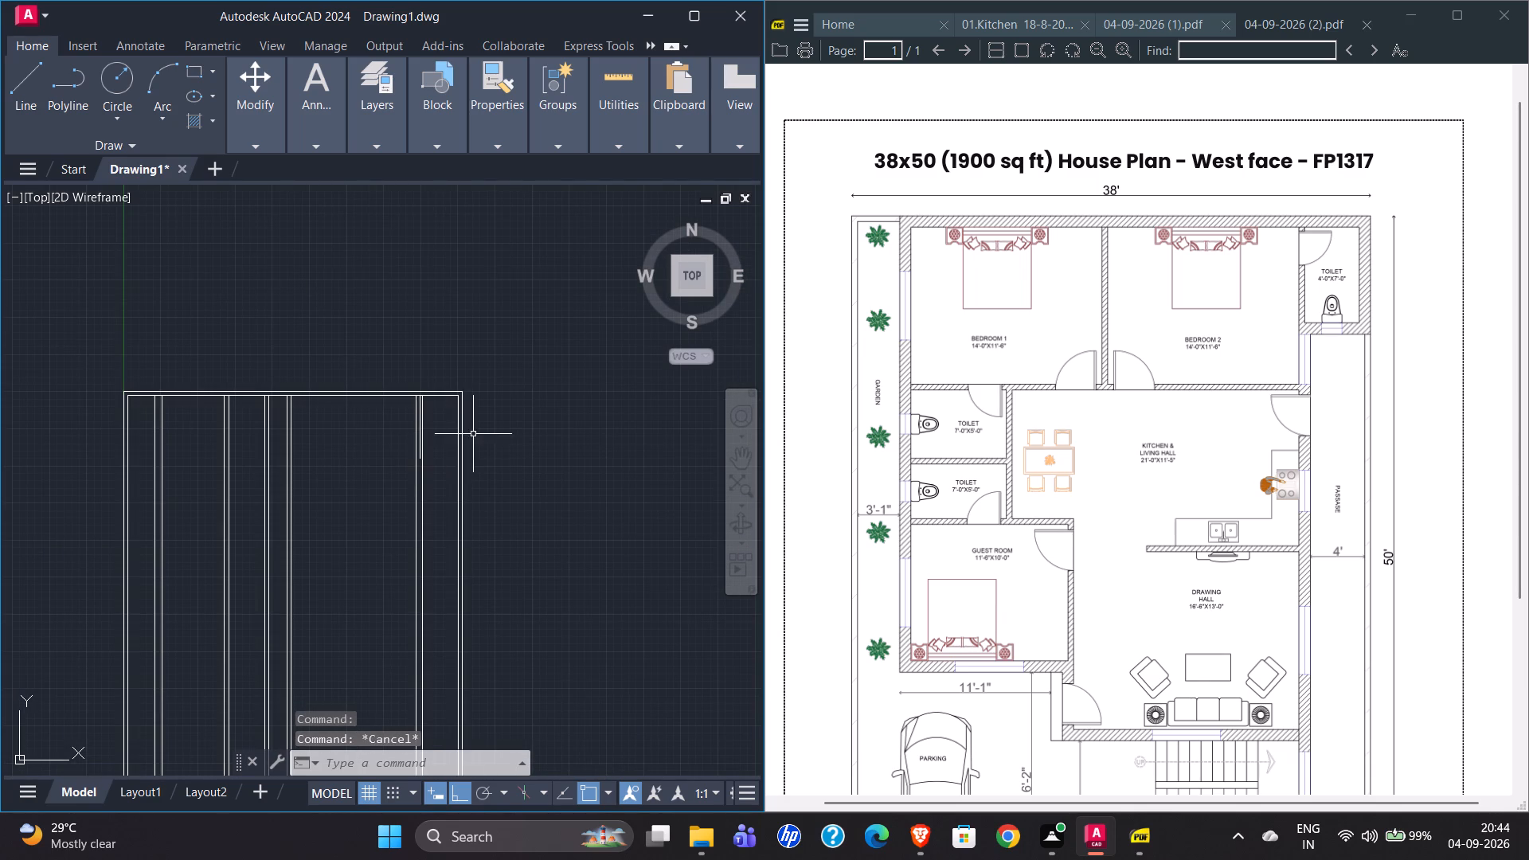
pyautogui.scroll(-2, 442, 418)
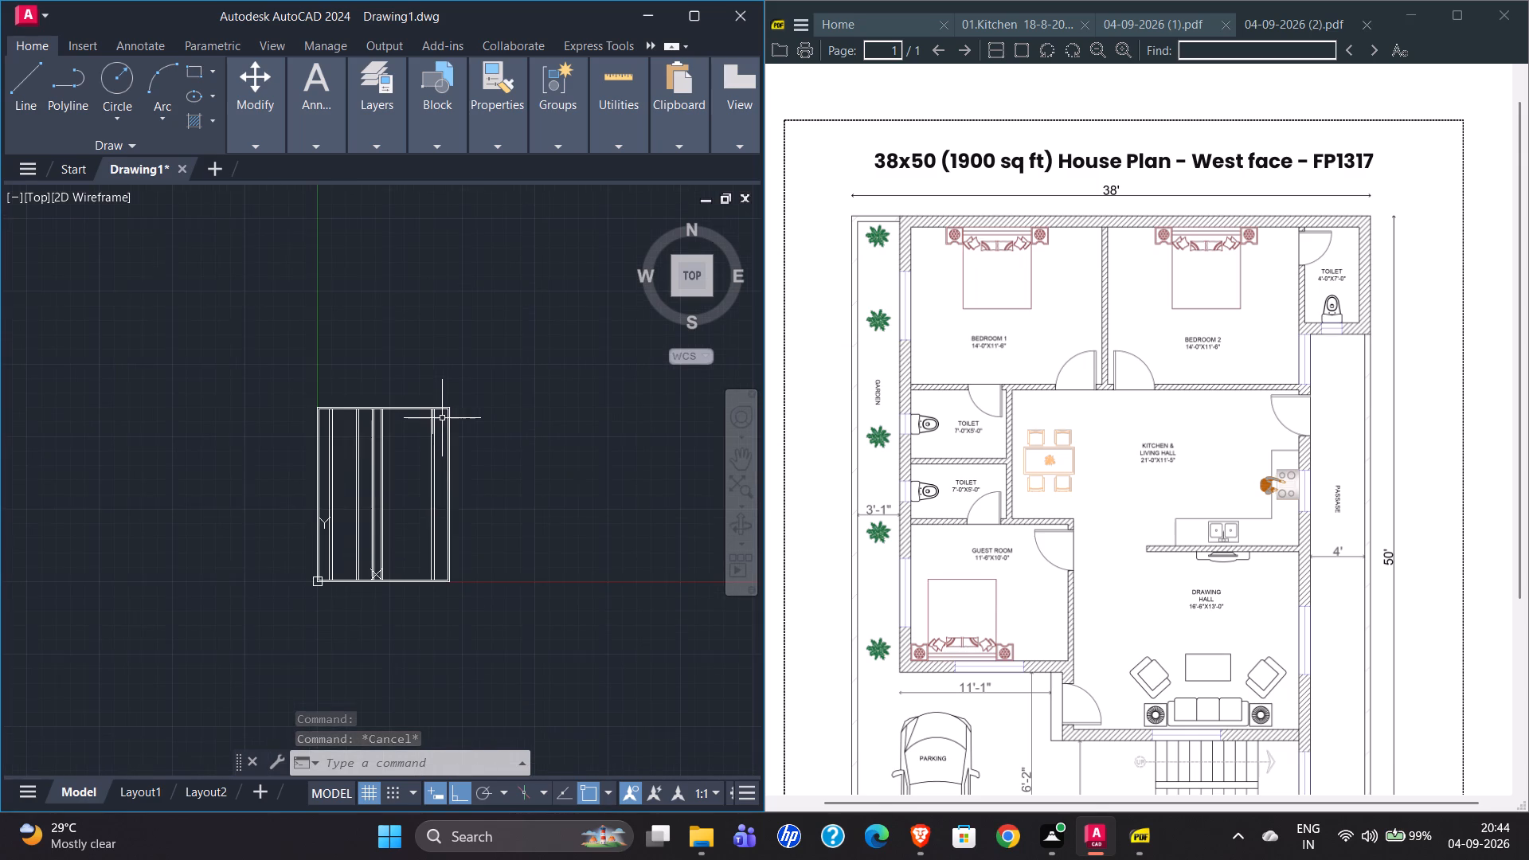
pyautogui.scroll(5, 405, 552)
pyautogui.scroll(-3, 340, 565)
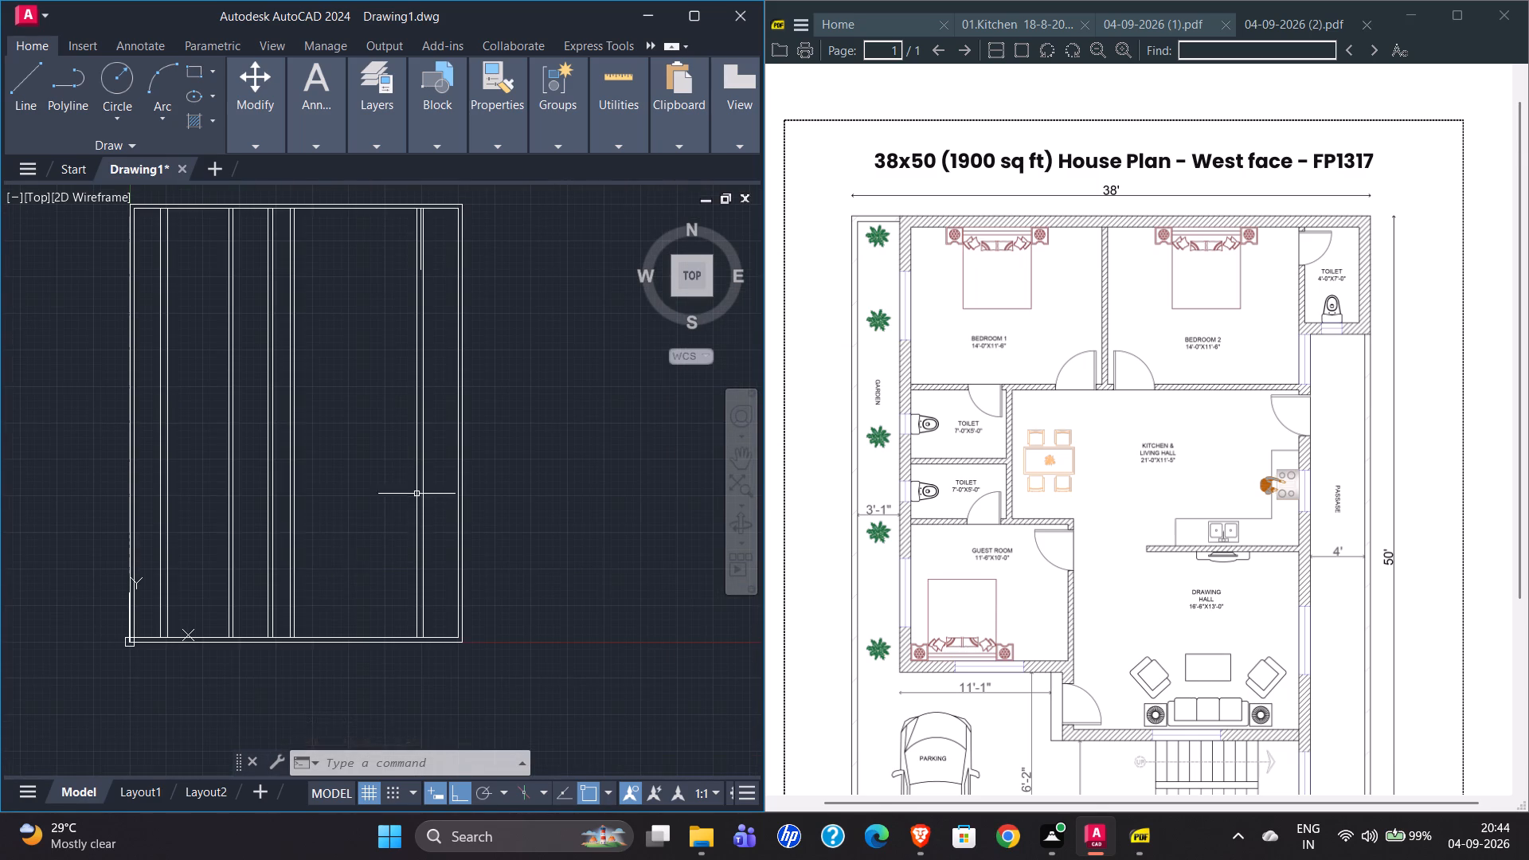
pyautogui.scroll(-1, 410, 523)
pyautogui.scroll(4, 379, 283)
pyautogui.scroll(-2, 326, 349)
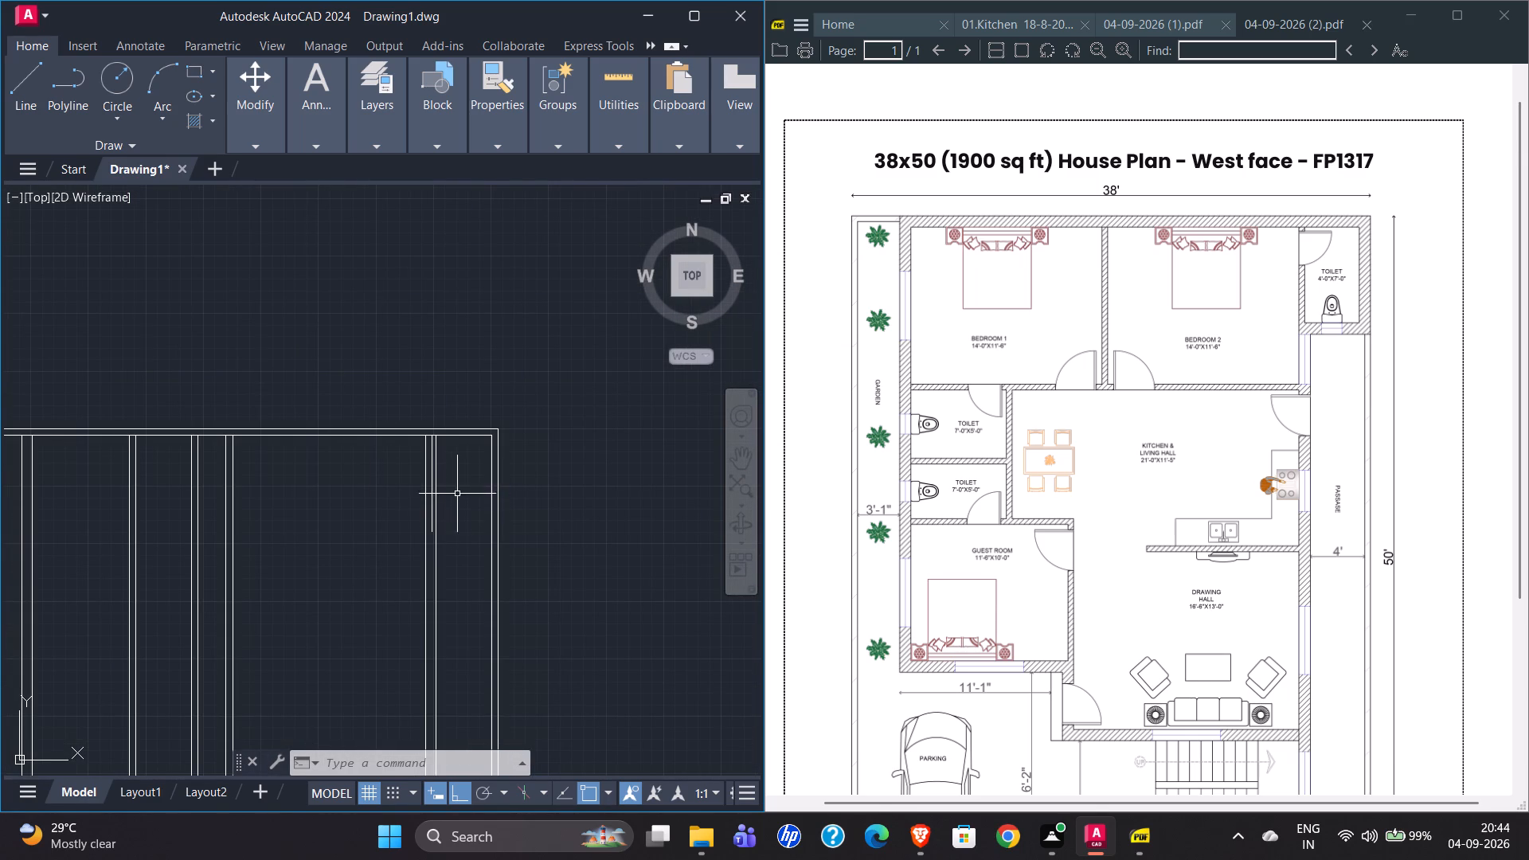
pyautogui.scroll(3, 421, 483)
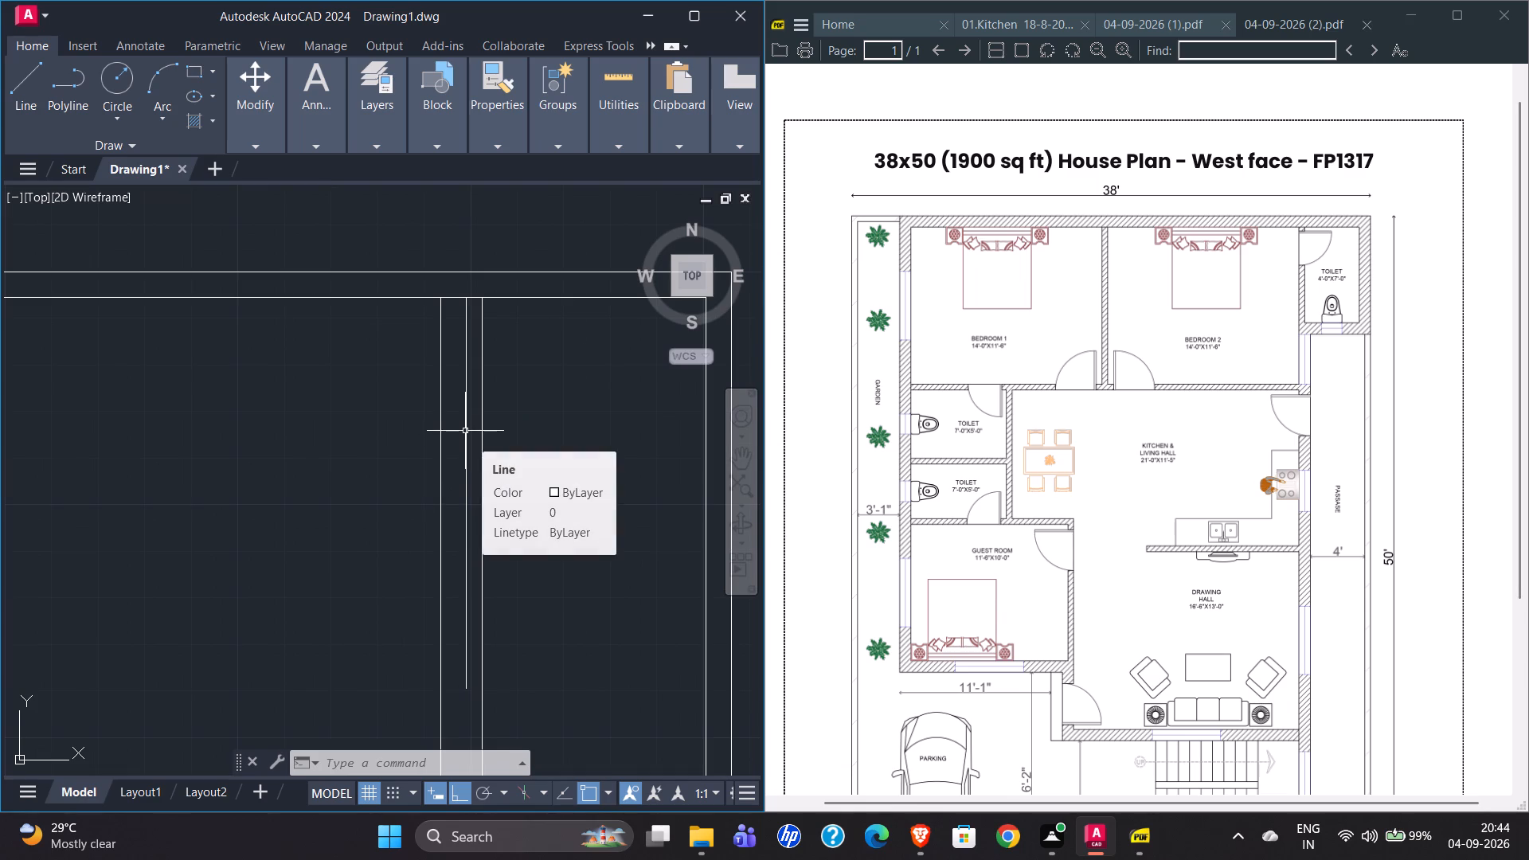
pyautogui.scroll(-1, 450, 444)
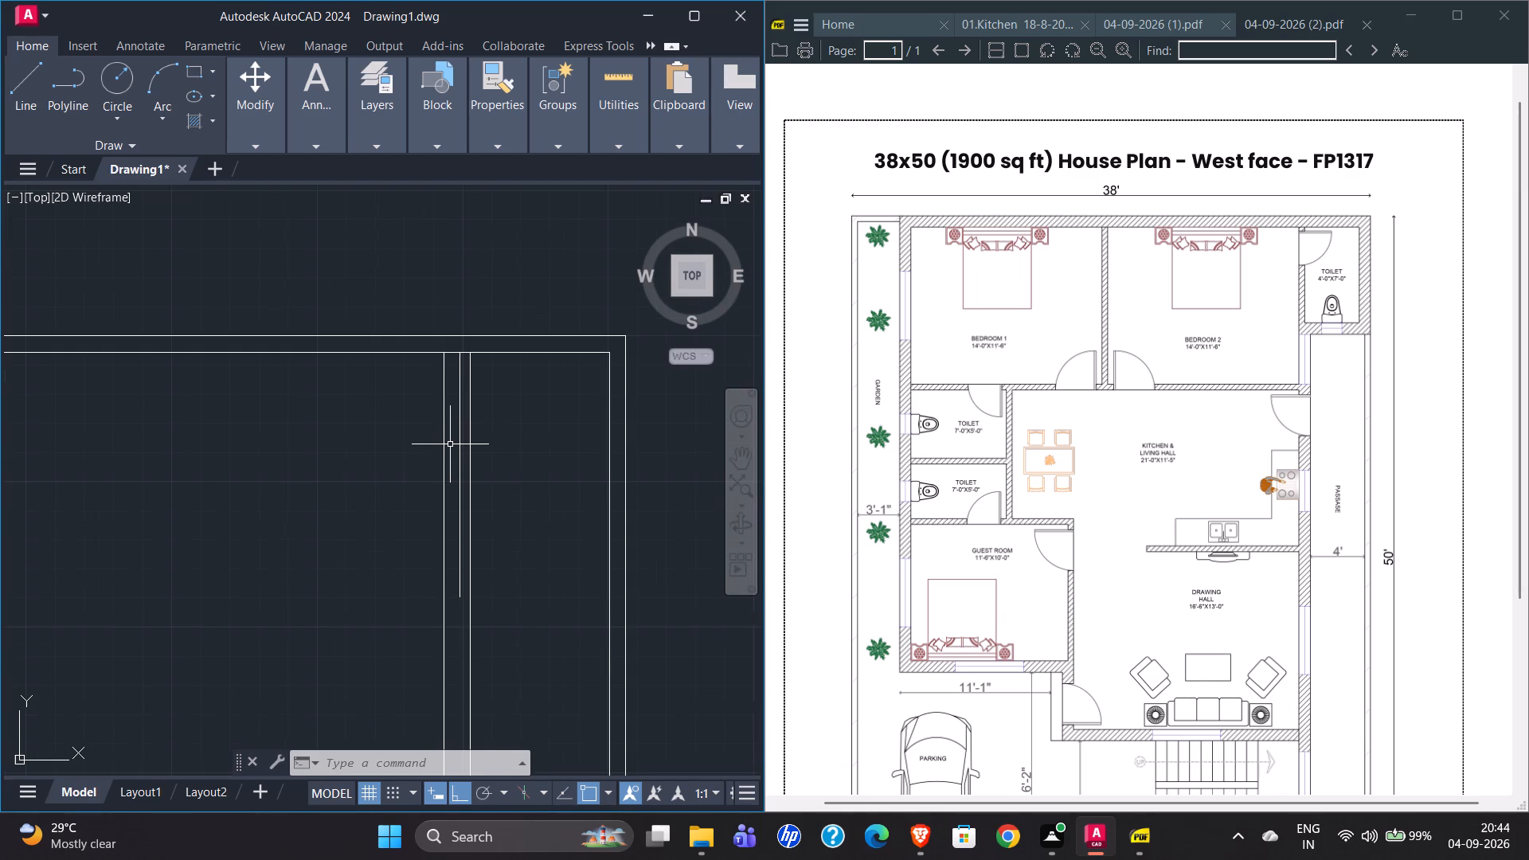
# Explode the plot's outermost boundary polyline into separate lines.
pyautogui.click(506, 333)
pyautogui.click(508, 340)
pyautogui.click(514, 337)
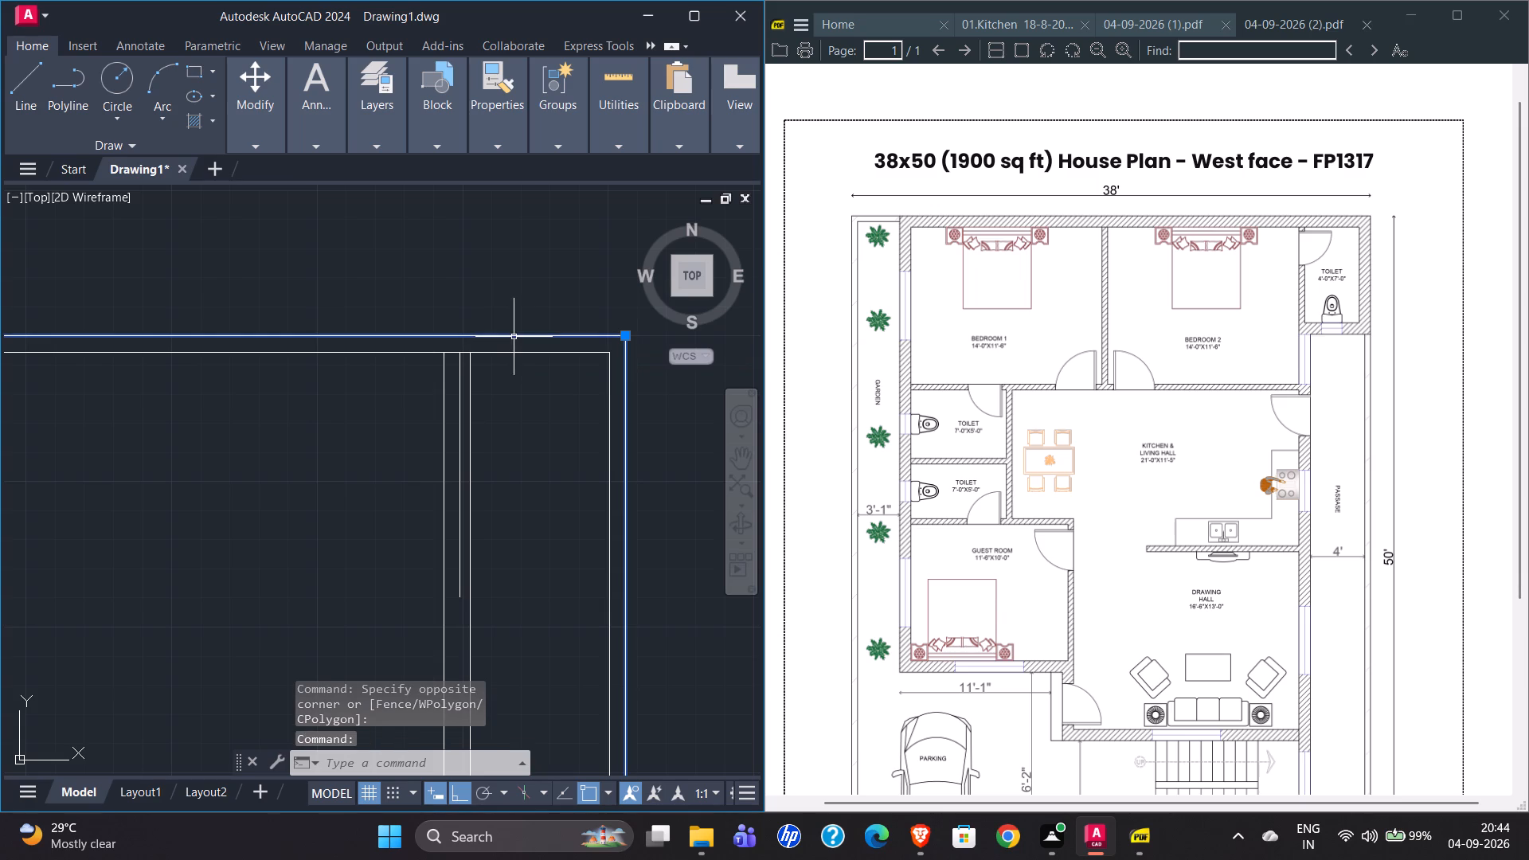
pyautogui.press('x')
pyautogui.press('Return')
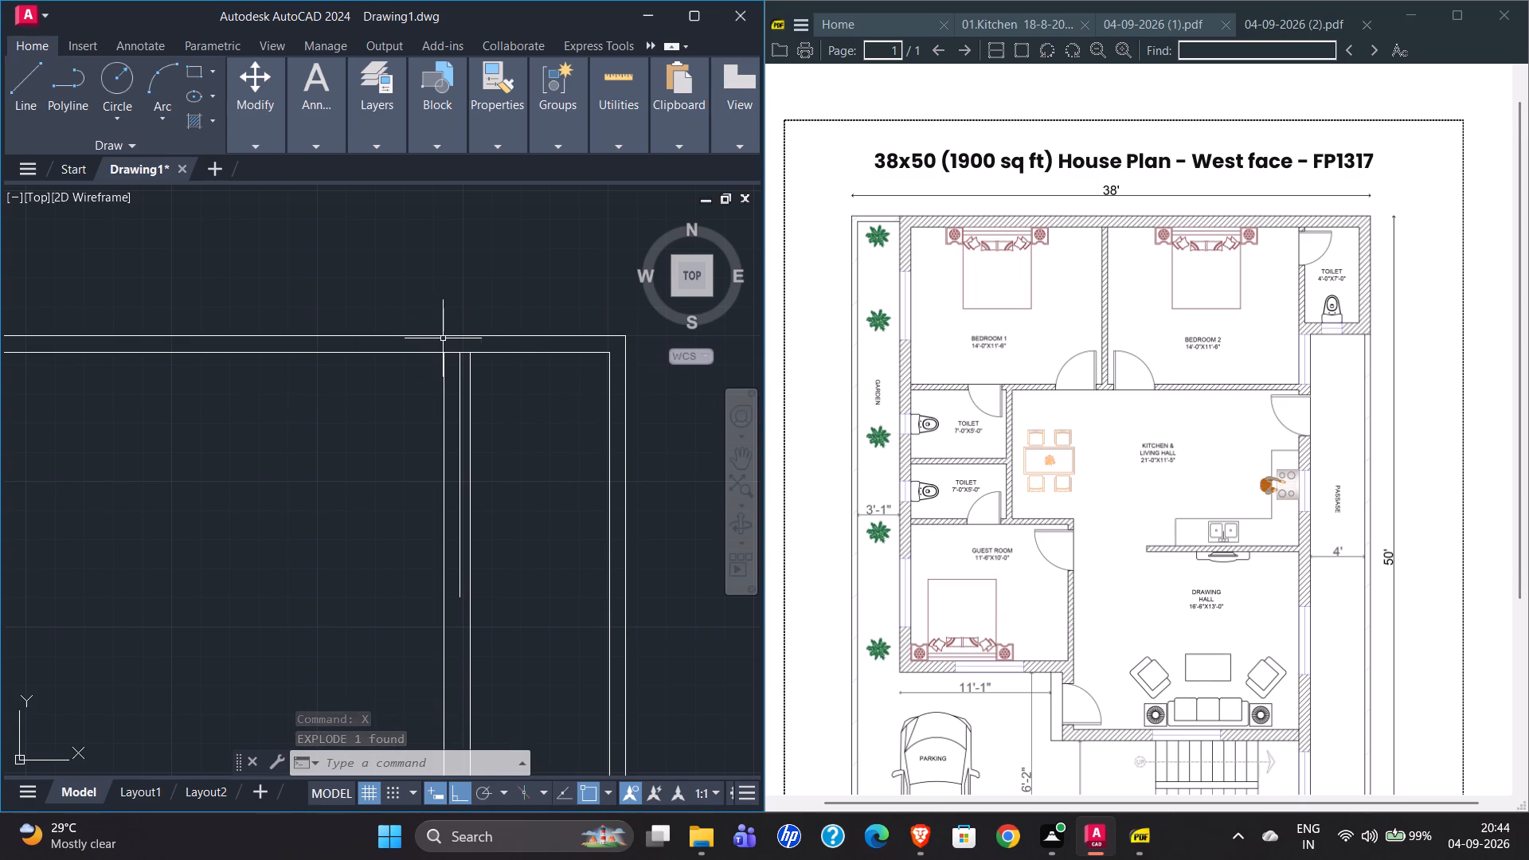
# Offset the bedroom-side outer boundary line 9" inward.
pyautogui.scroll(-2, 539, 346)
pyautogui.scroll(2, 502, 322)
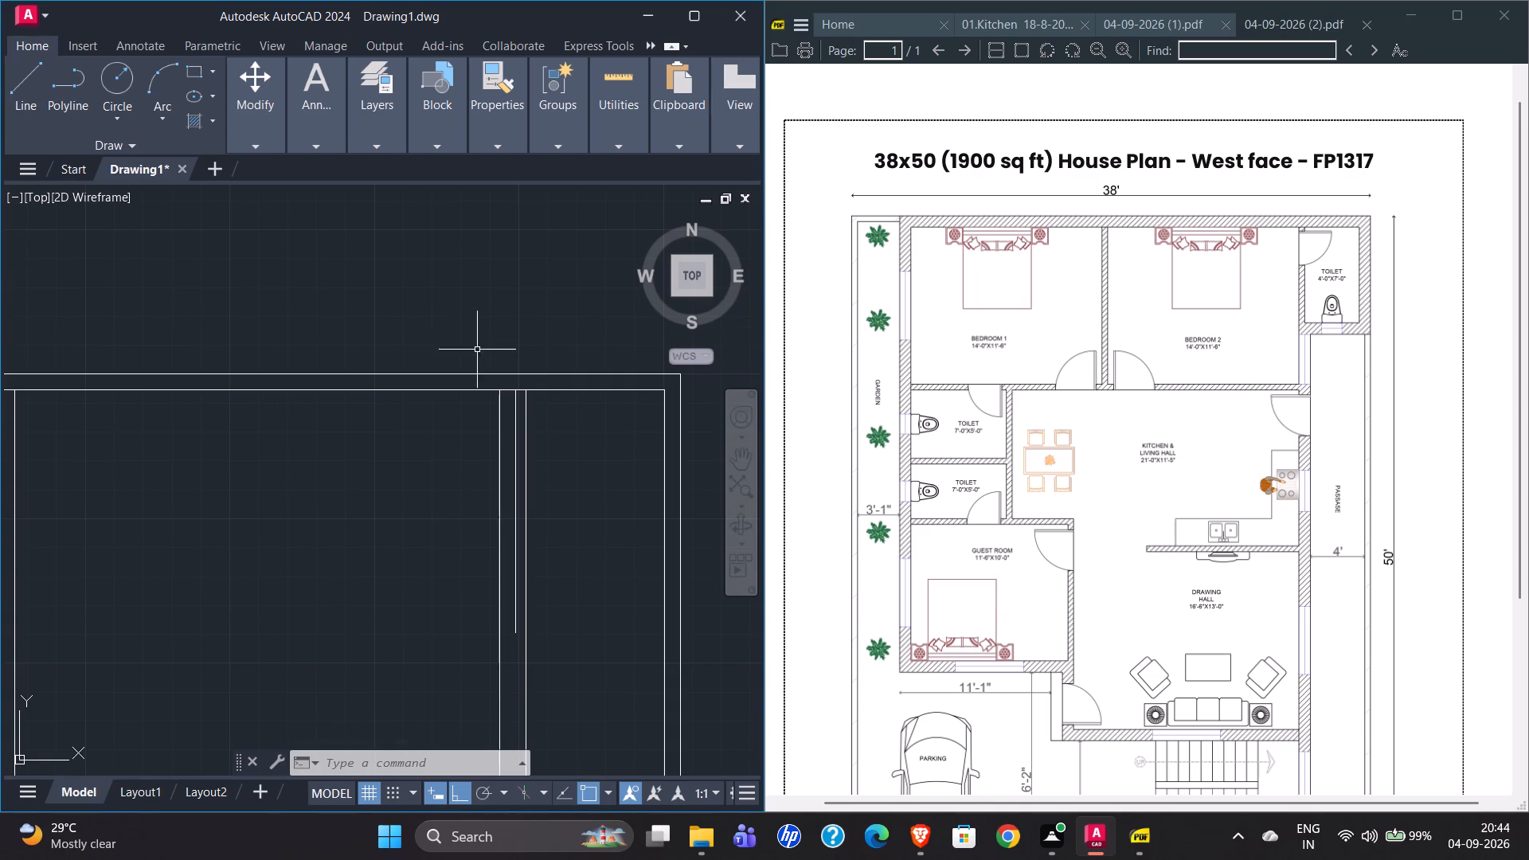
pyautogui.scroll(-2, 491, 357)
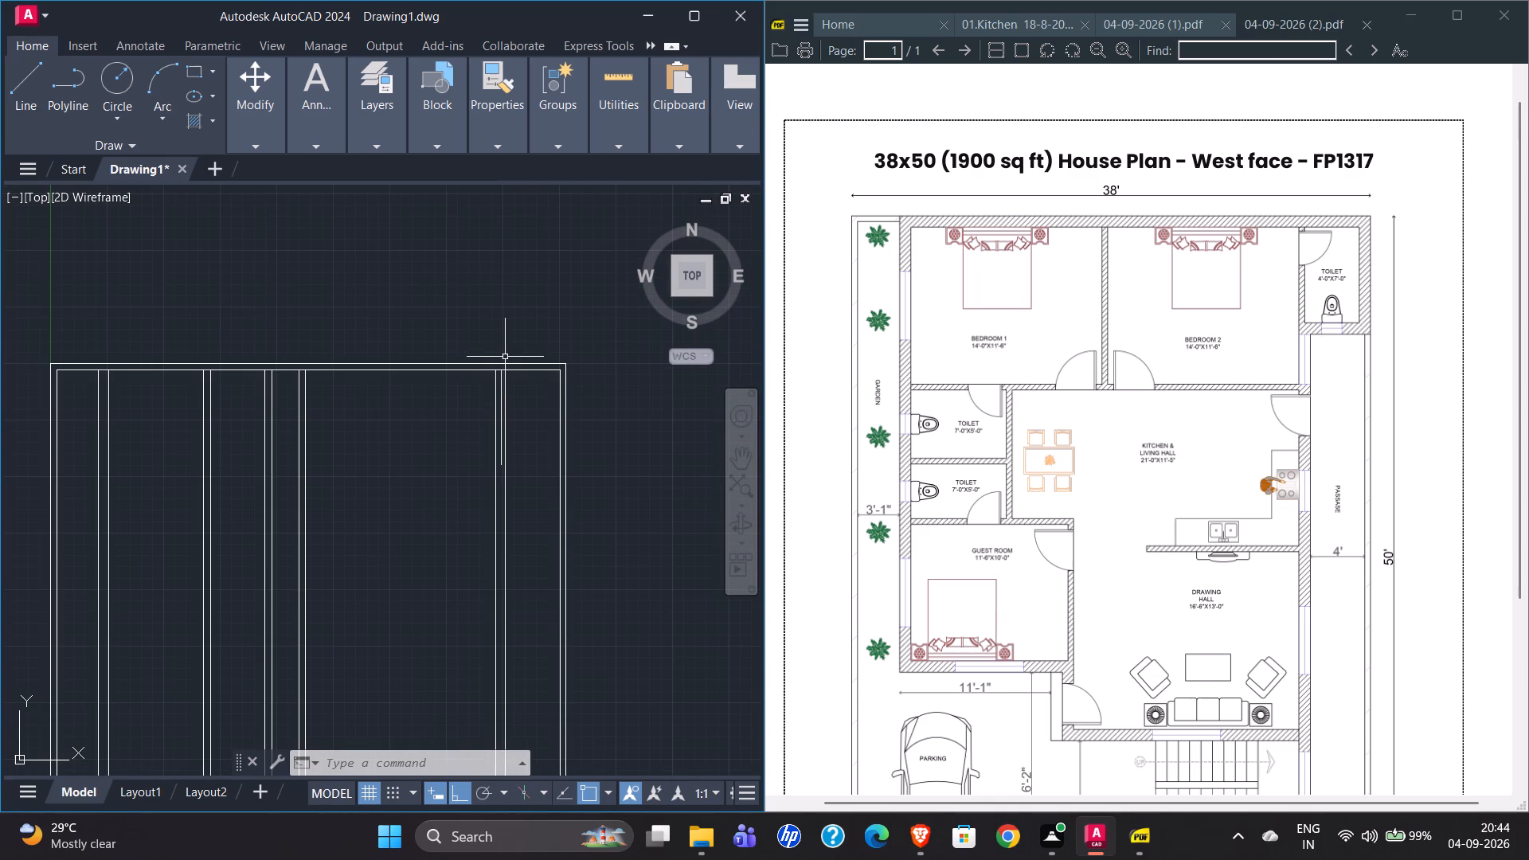
pyautogui.click(458, 365)
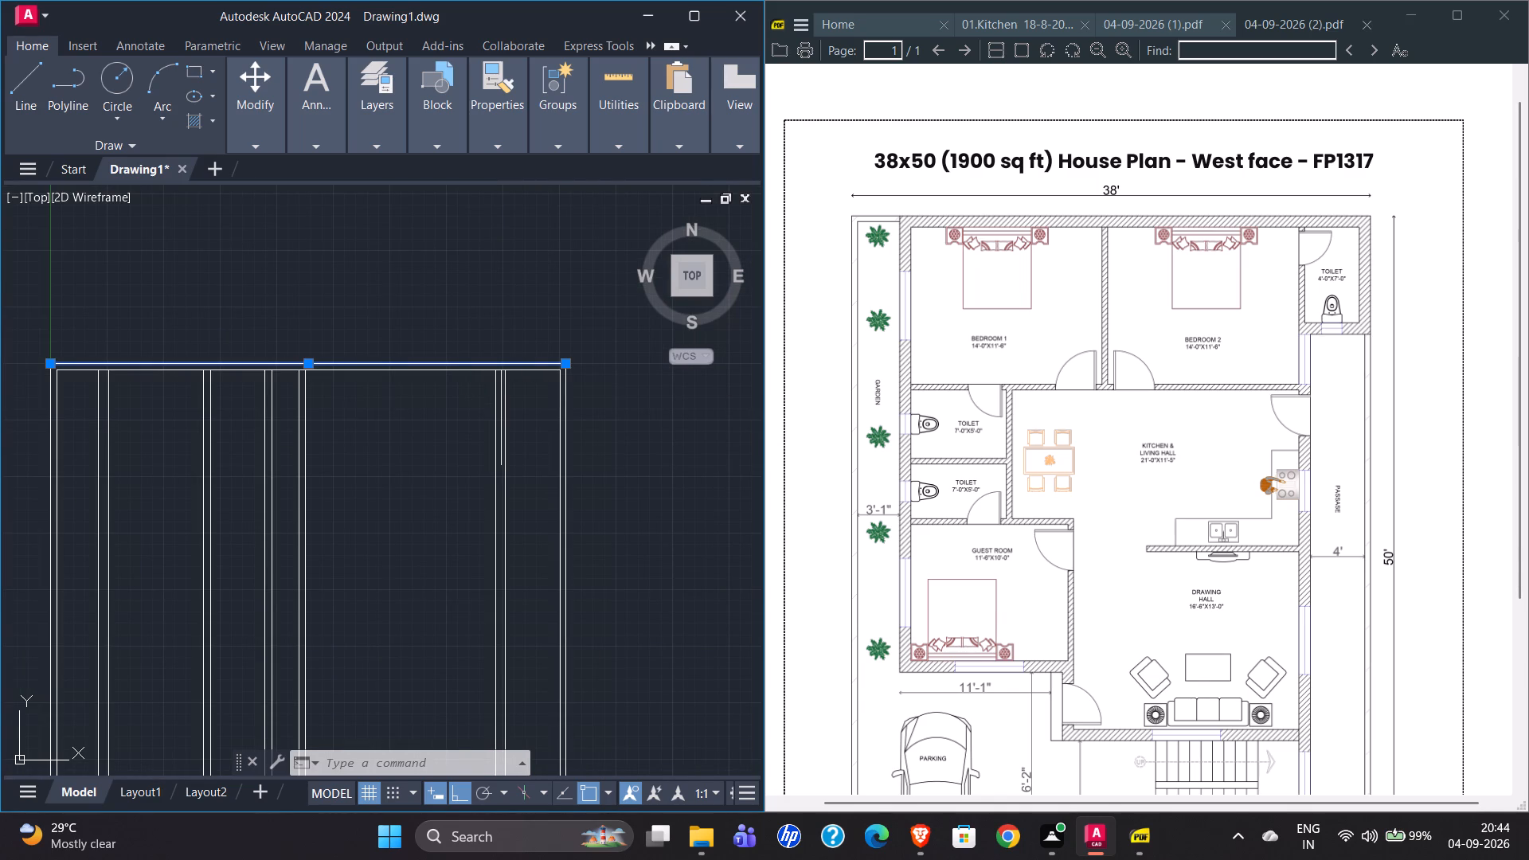
pyautogui.press('o')
pyautogui.press('Return')
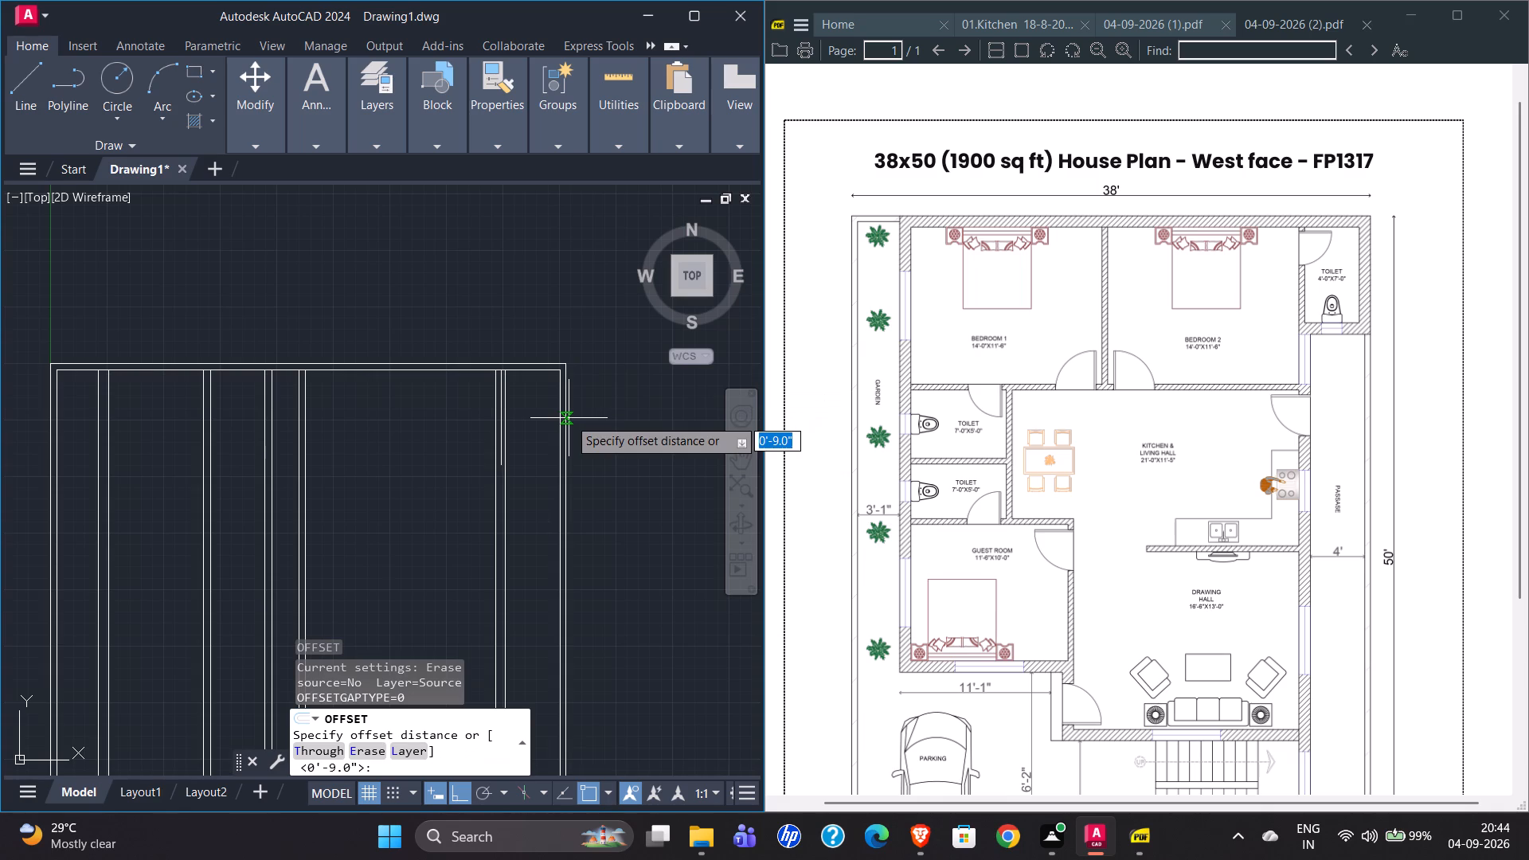
pyautogui.press('9')
pyautogui.hotkey('shift', '"')
pyautogui.press('Return')
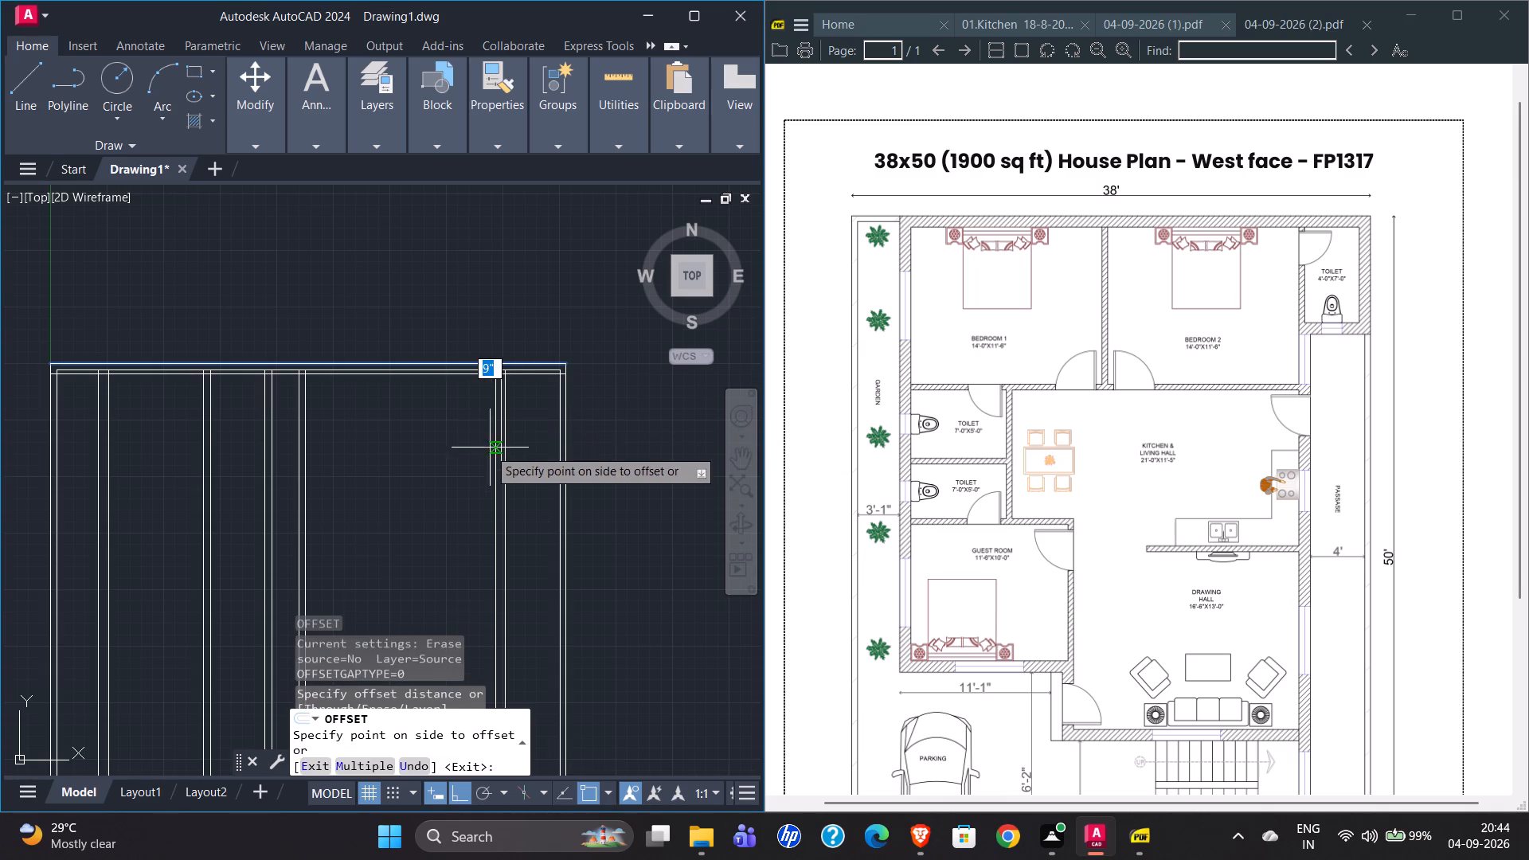
pyautogui.click(405, 453)
# Offset the passage-side outer boundary line 9" inward and end the offset.
pyautogui.scroll(3, 380, 335)
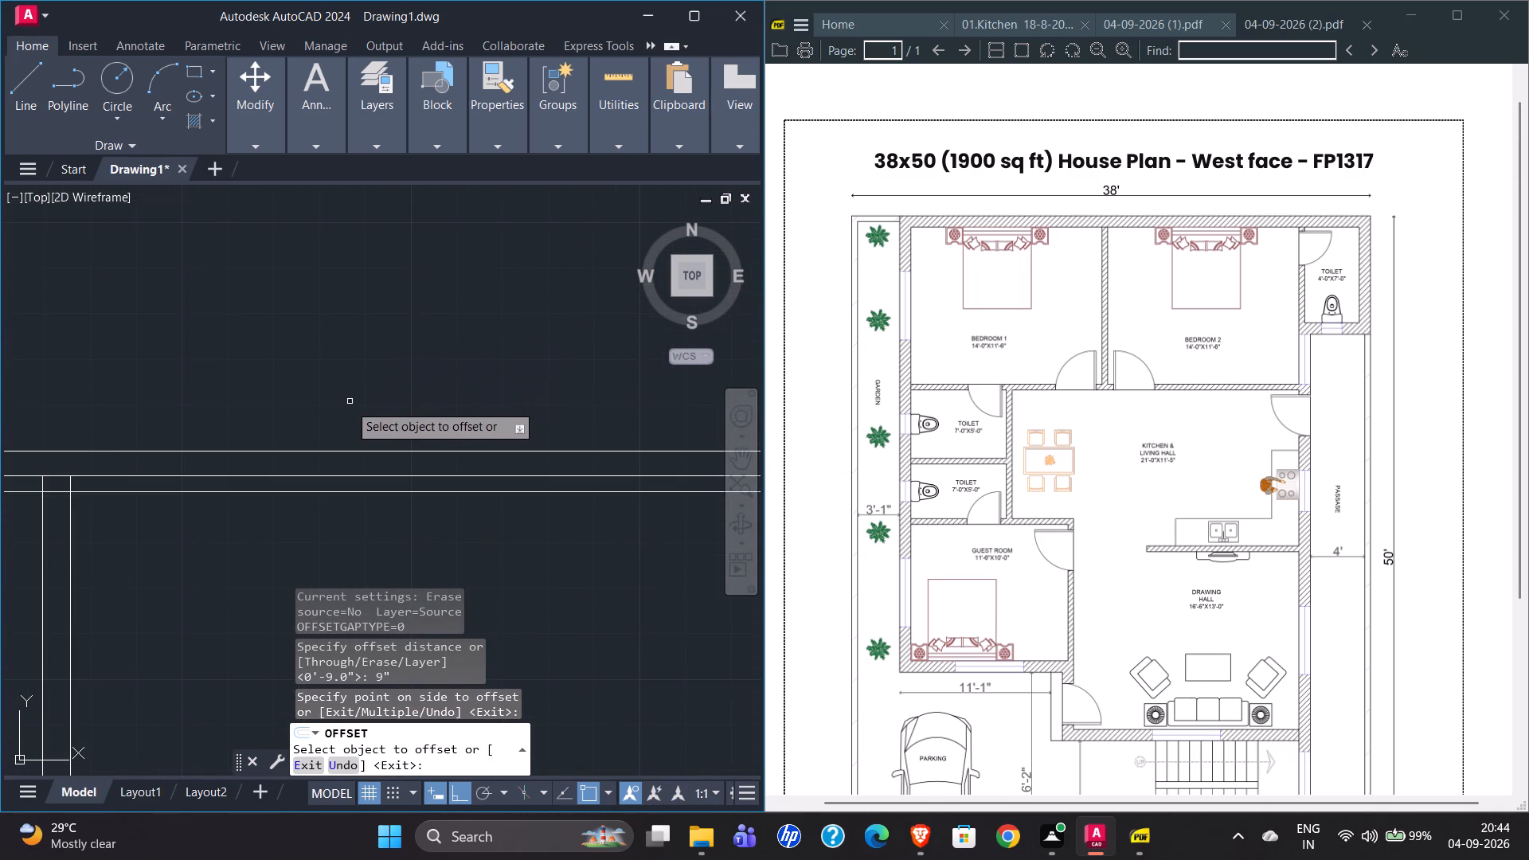
pyautogui.scroll(-1, 347, 406)
pyautogui.scroll(-1, 400, 475)
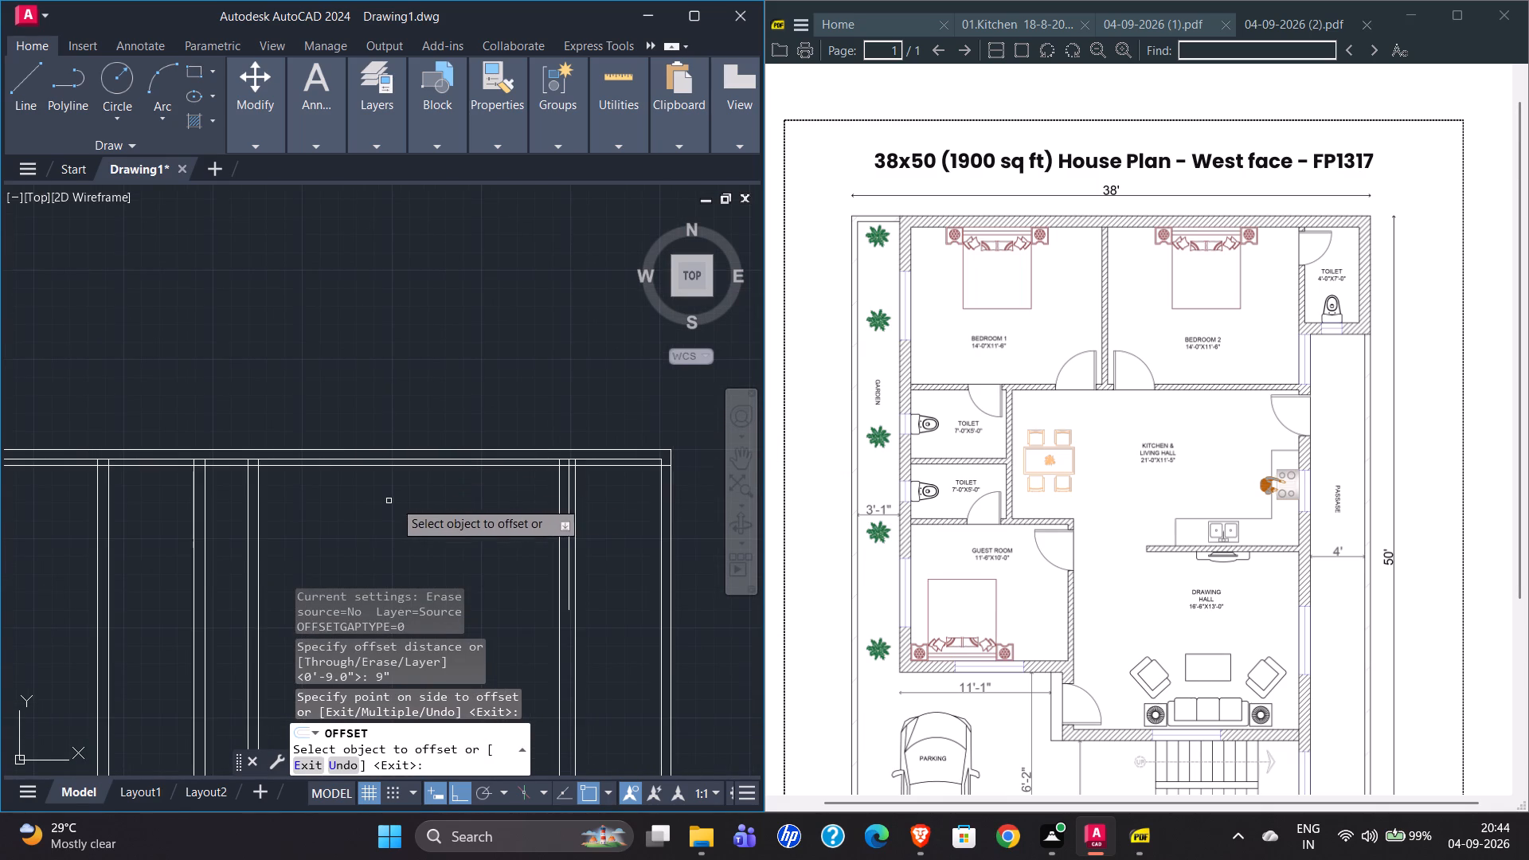
pyautogui.scroll(-1, 478, 495)
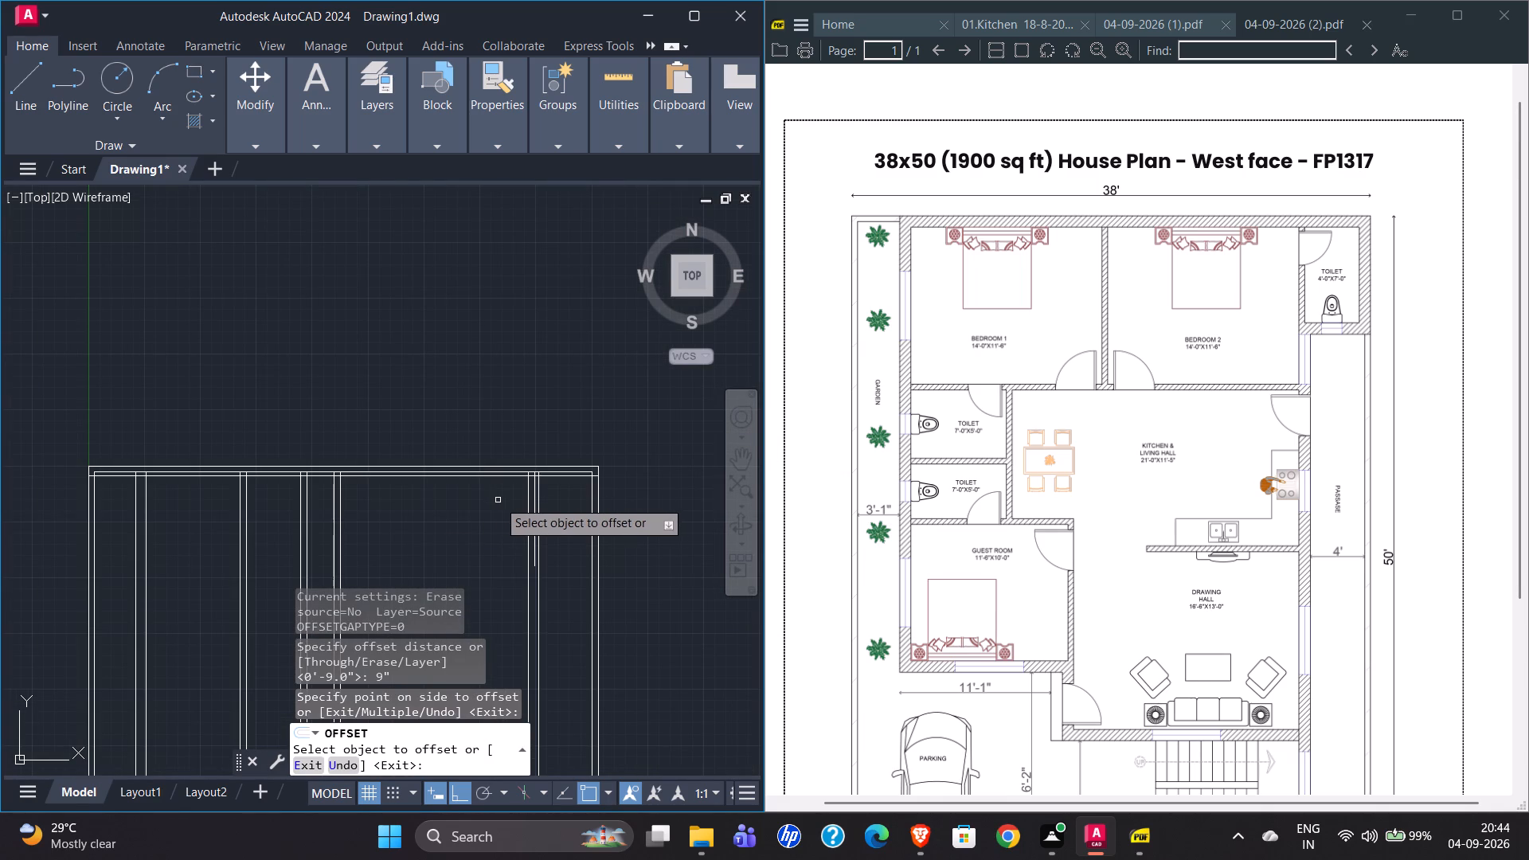
pyautogui.click(599, 493)
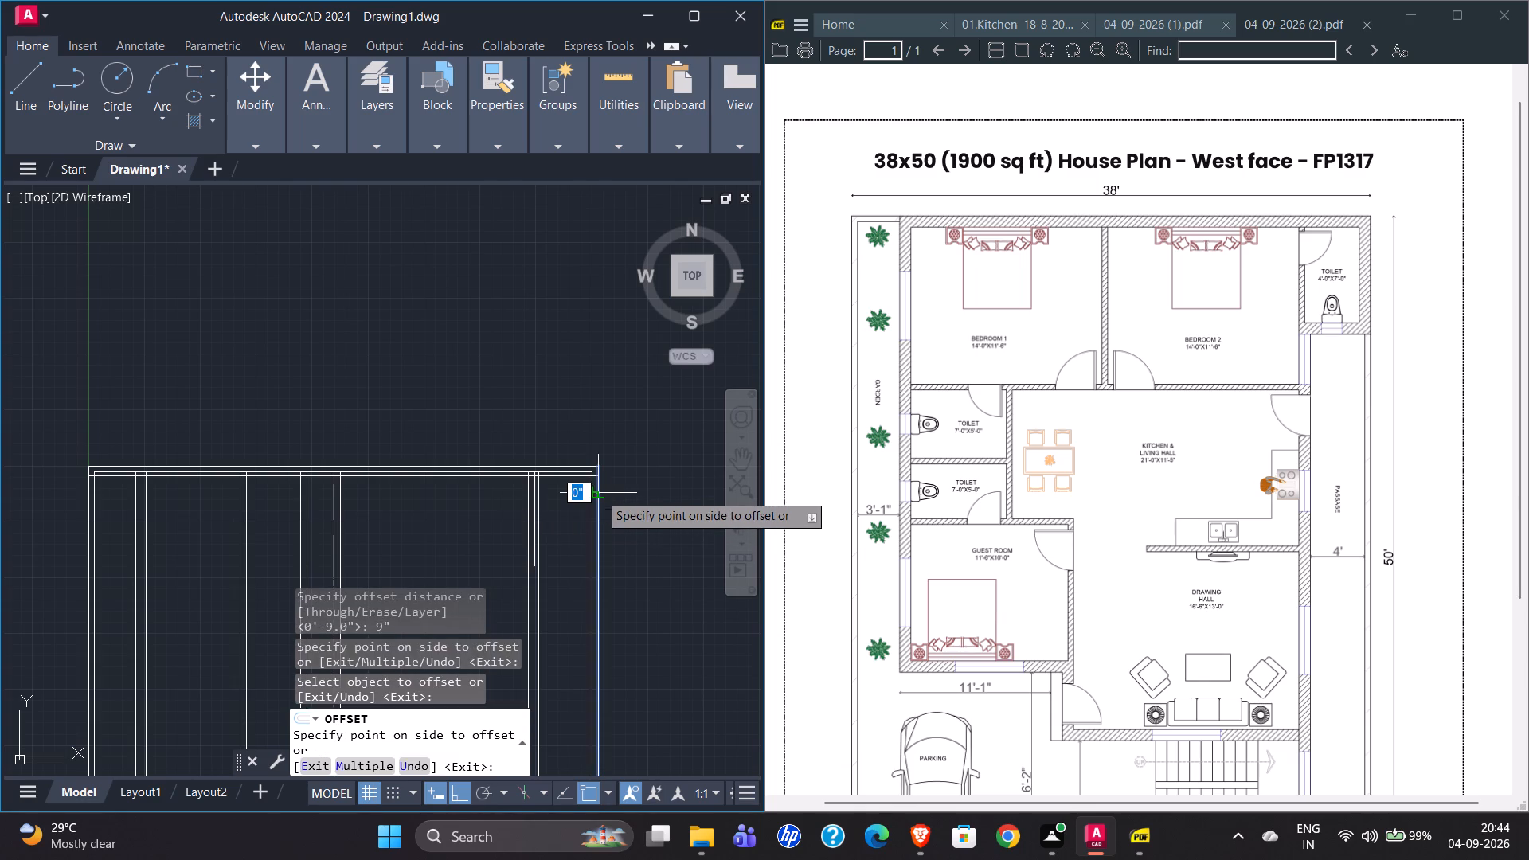
pyautogui.click(565, 506)
pyautogui.scroll(-1, 510, 395)
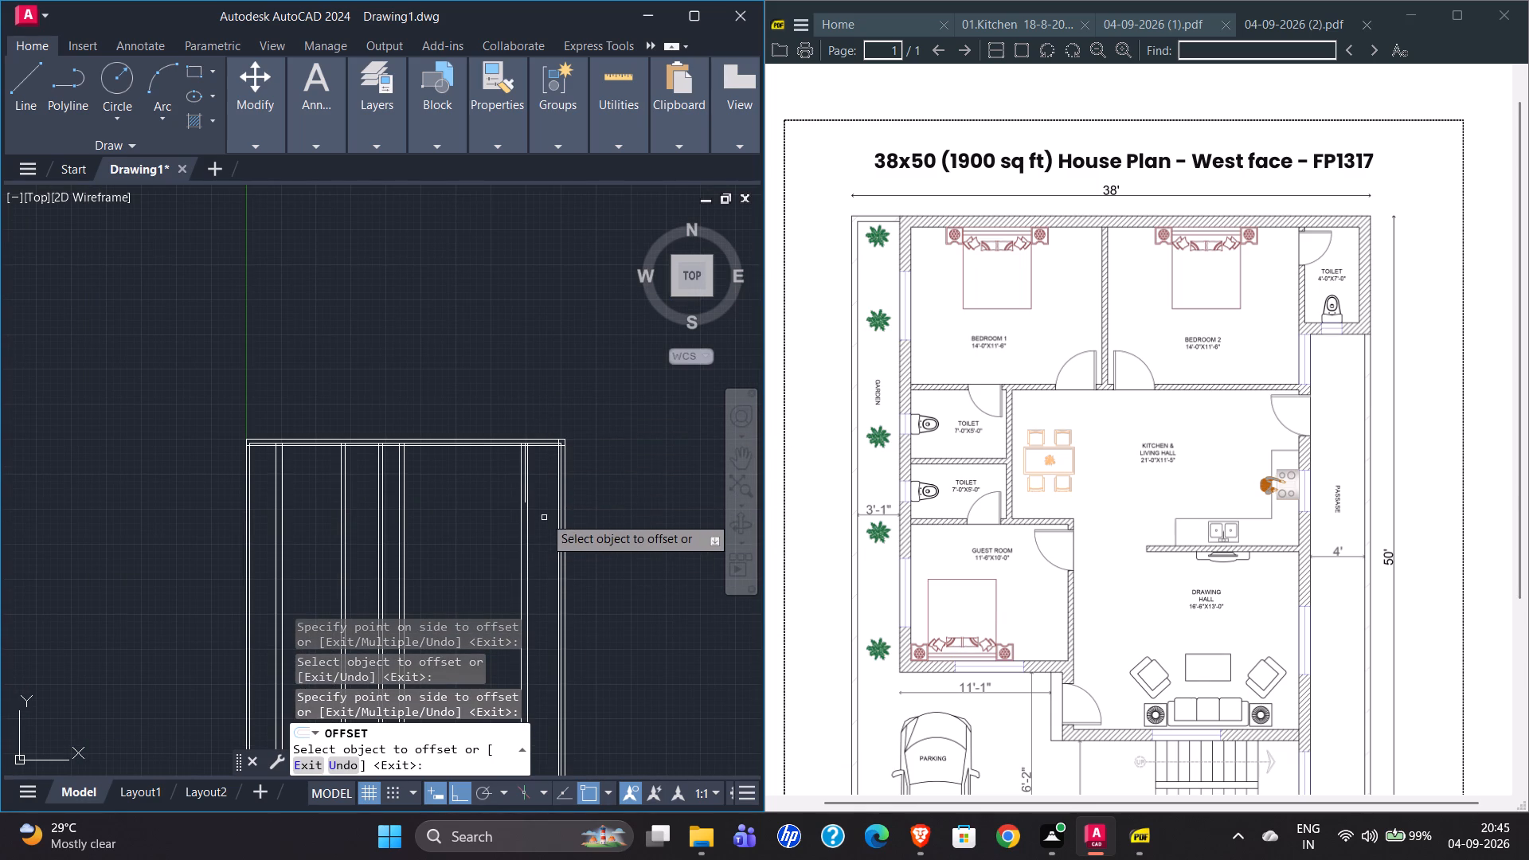
pyautogui.scroll(4, 544, 501)
pyautogui.scroll(-2, 409, 515)
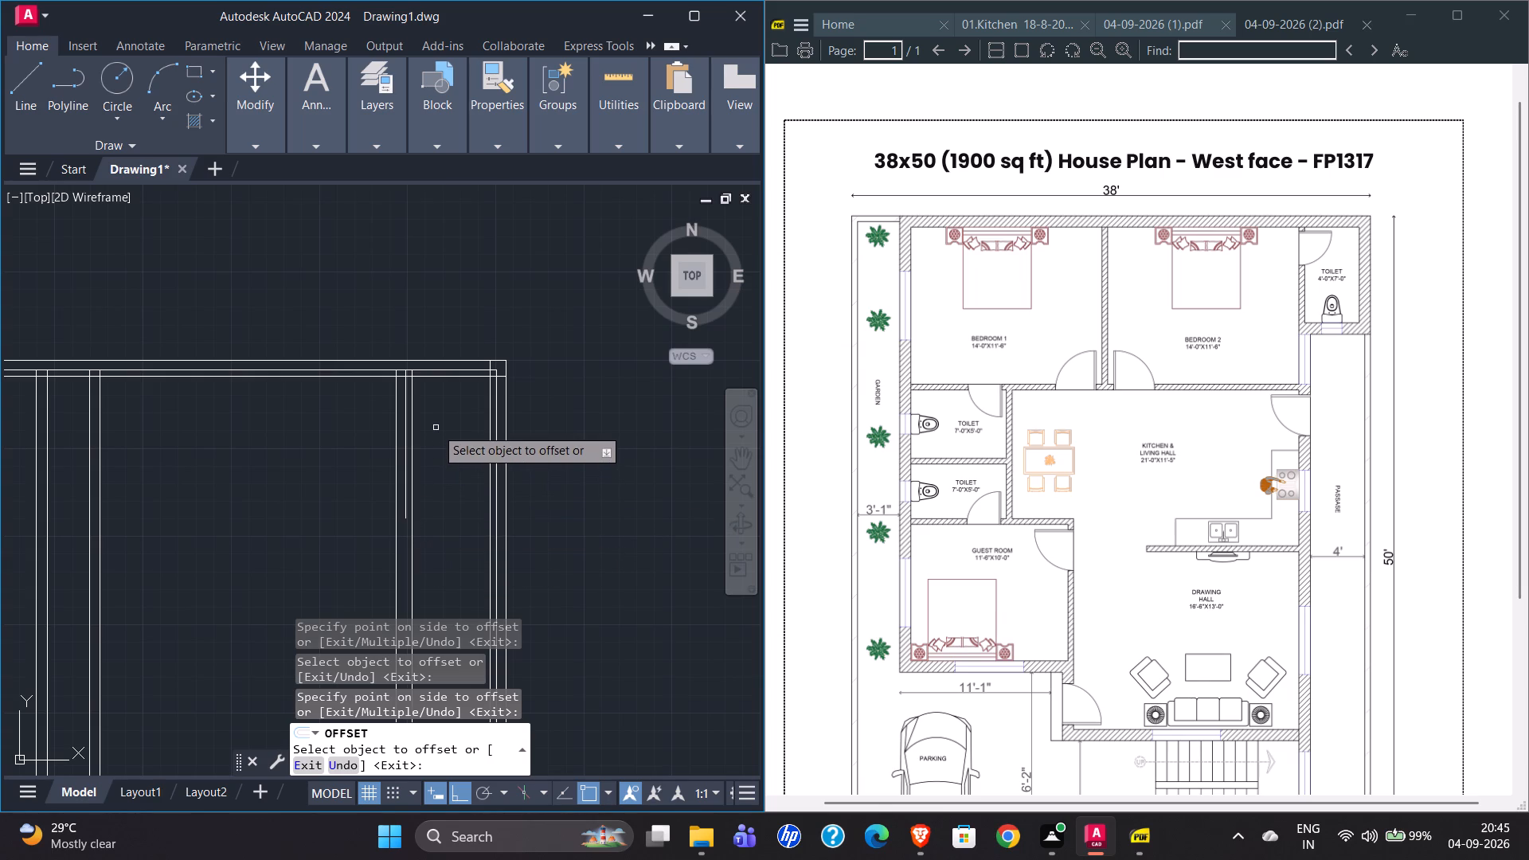
pyautogui.press('Escape')
# Move the 7' toilet line from its outer-wall endpoint straight inward onto the new 9" inner wall line.
pyautogui.click(407, 403)
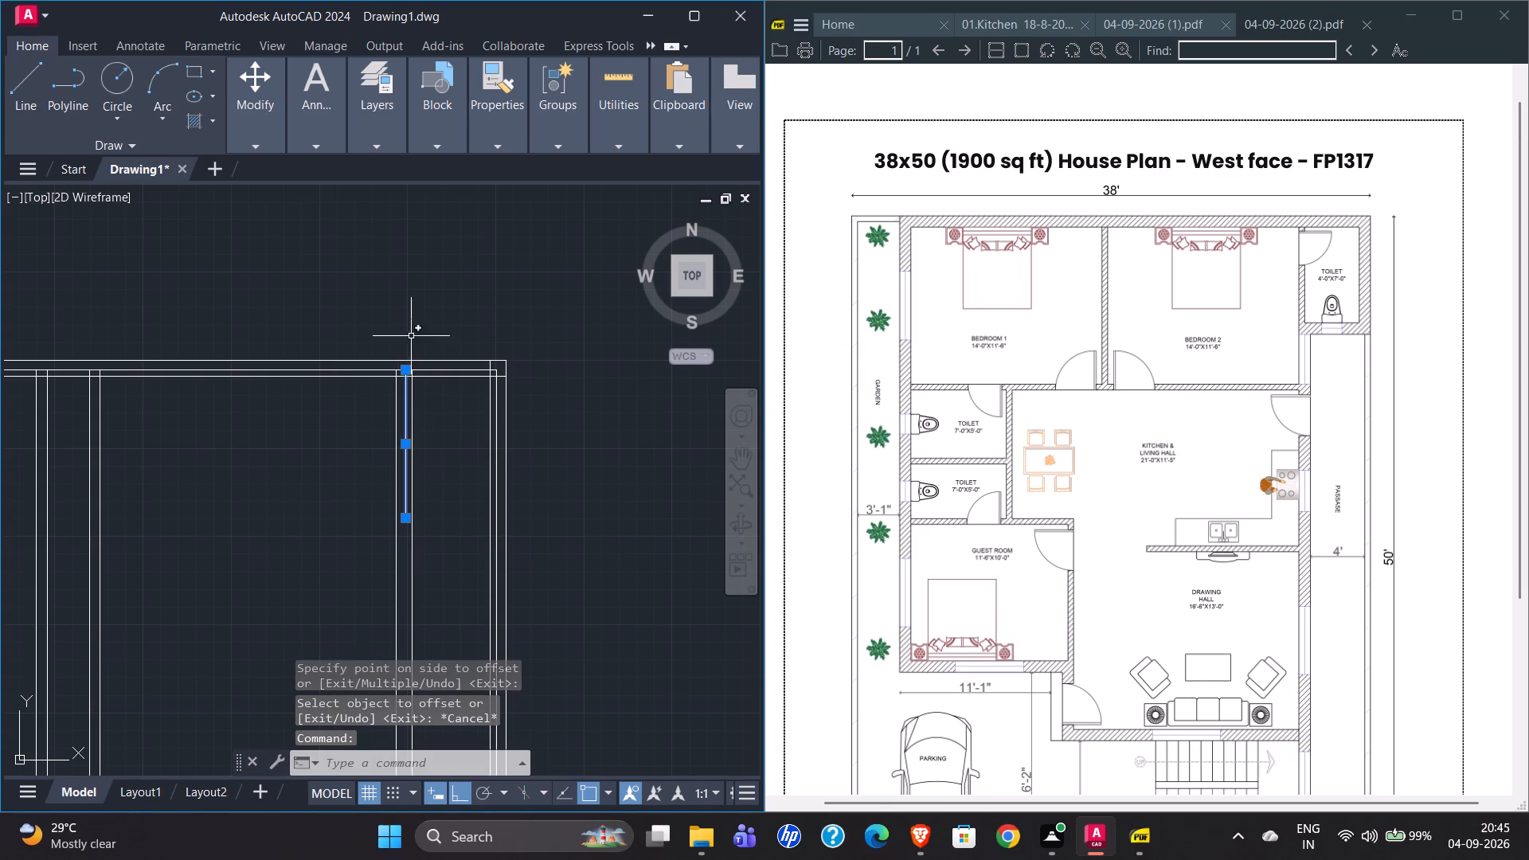
pyautogui.scroll(5, 409, 346)
pyautogui.scroll(-1, 416, 473)
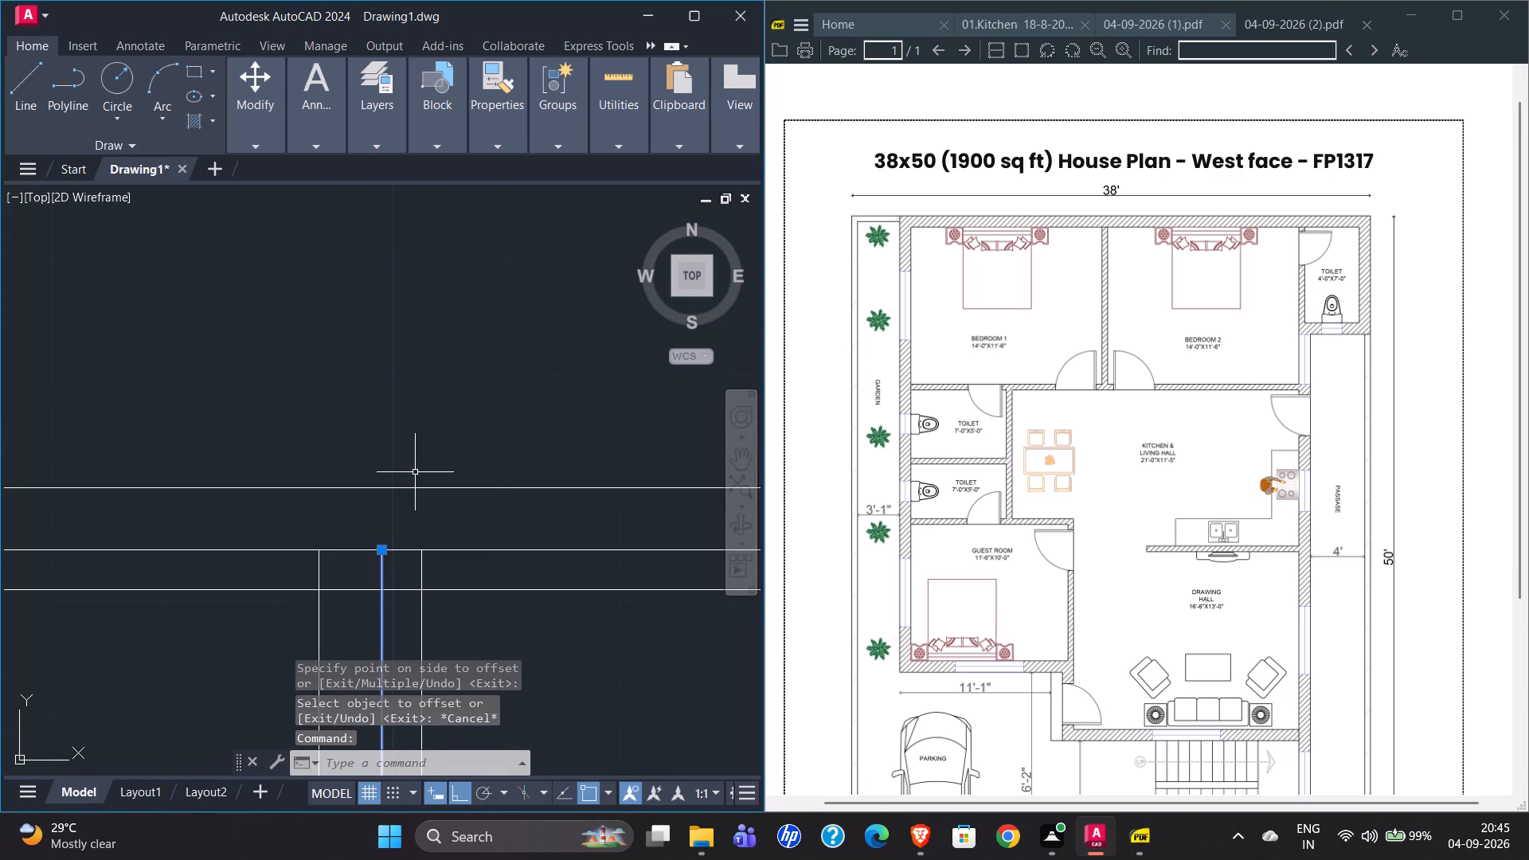
pyautogui.press('m')
pyautogui.press('Return')
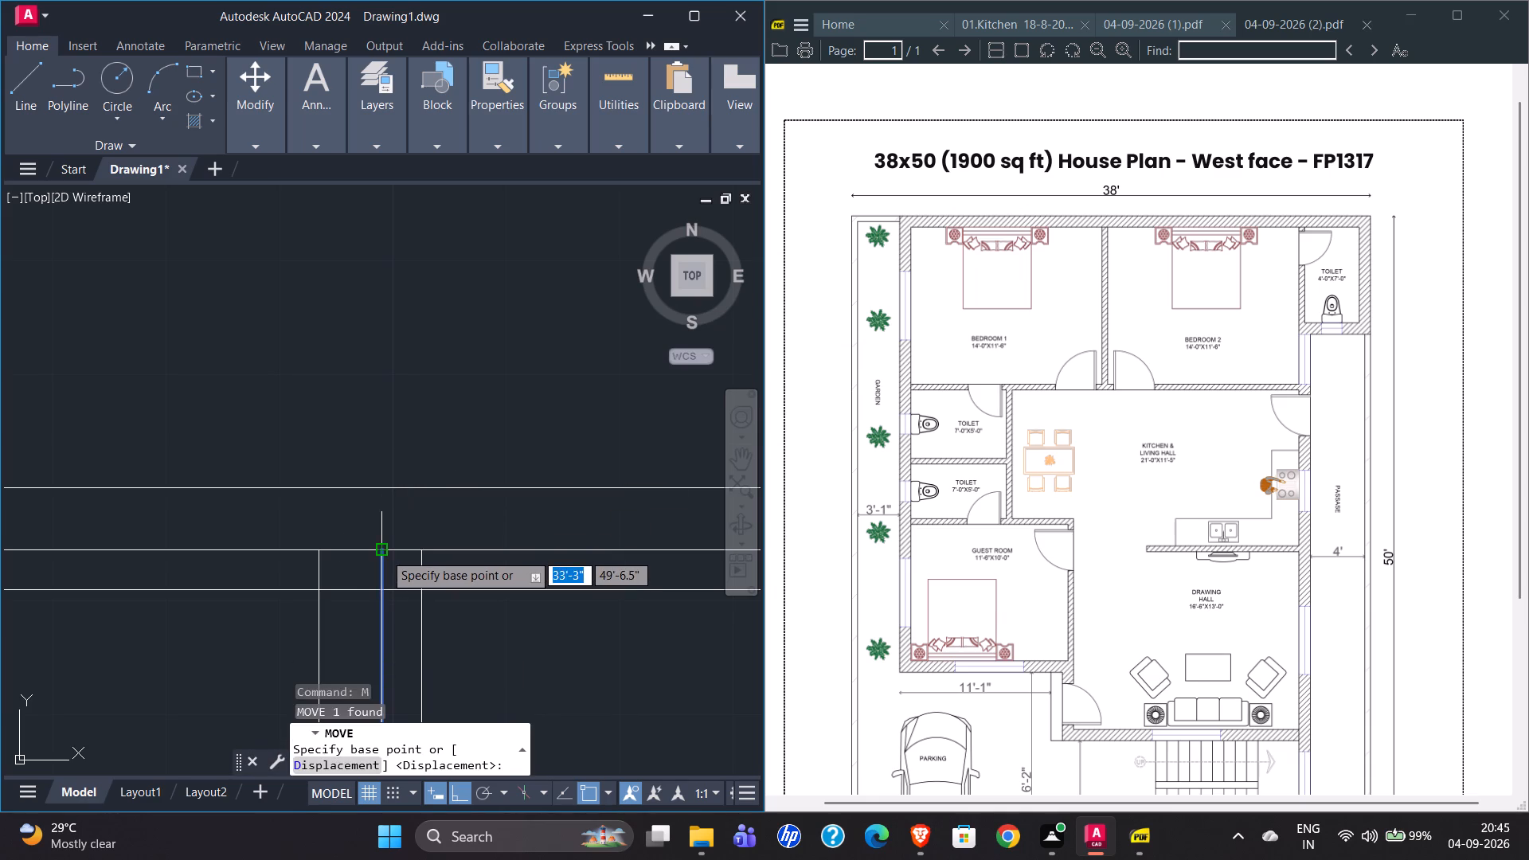
pyautogui.click(384, 553)
pyautogui.click(383, 589)
pyautogui.scroll(-2, 391, 460)
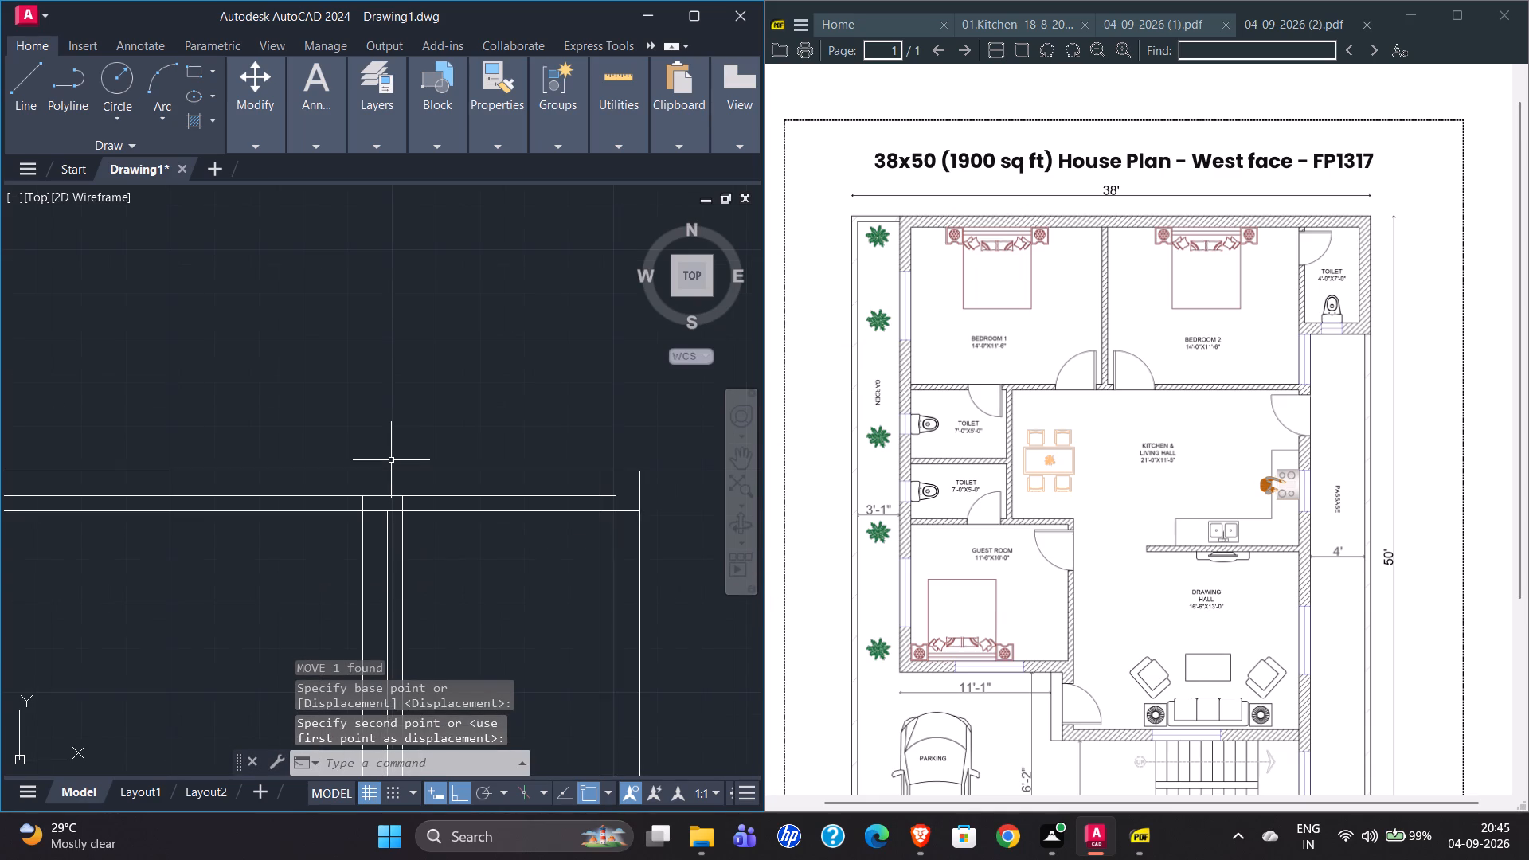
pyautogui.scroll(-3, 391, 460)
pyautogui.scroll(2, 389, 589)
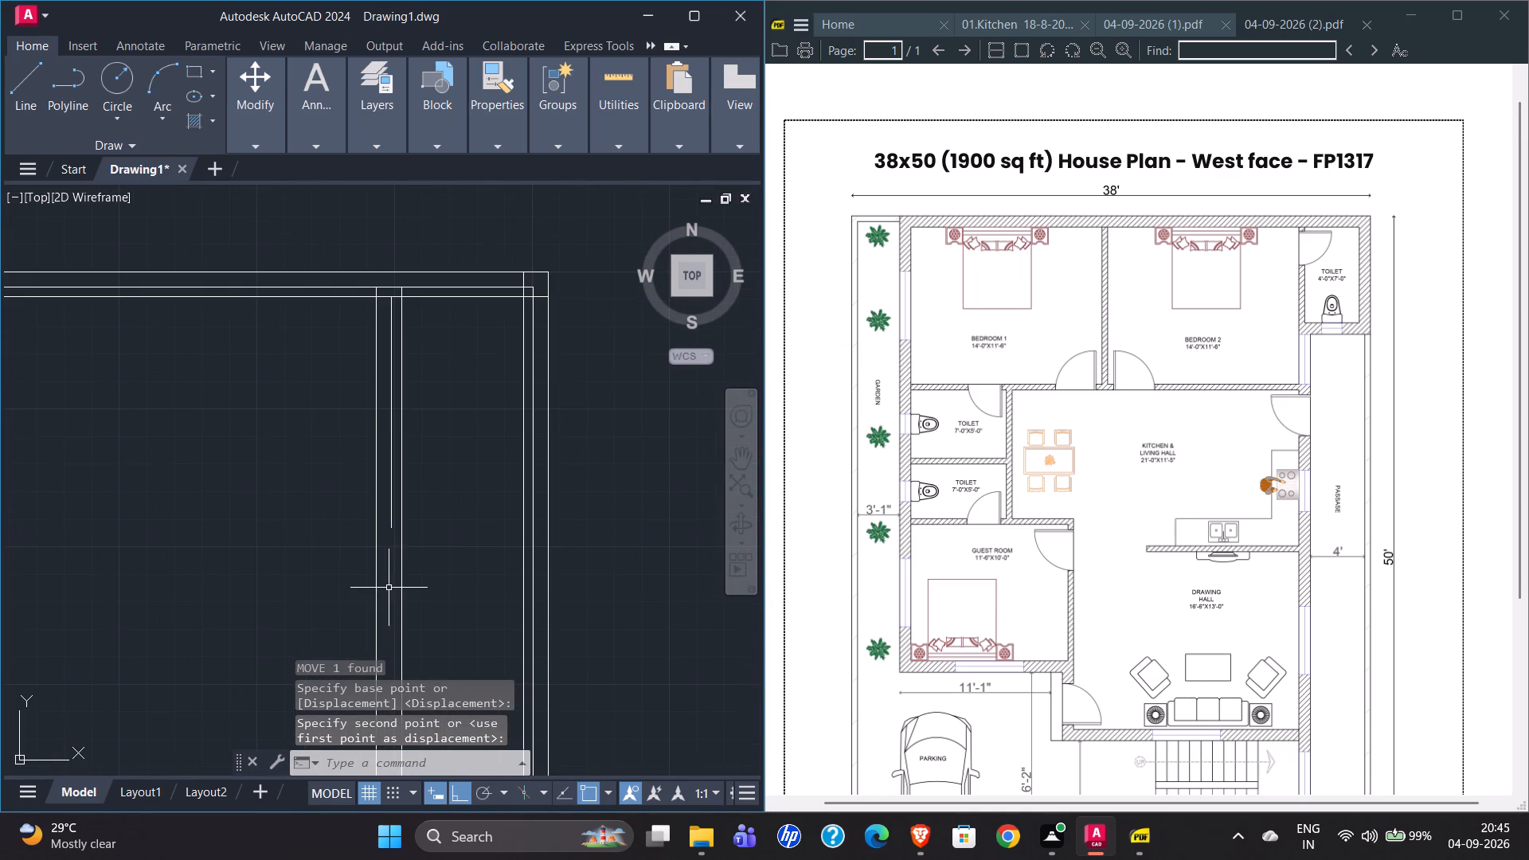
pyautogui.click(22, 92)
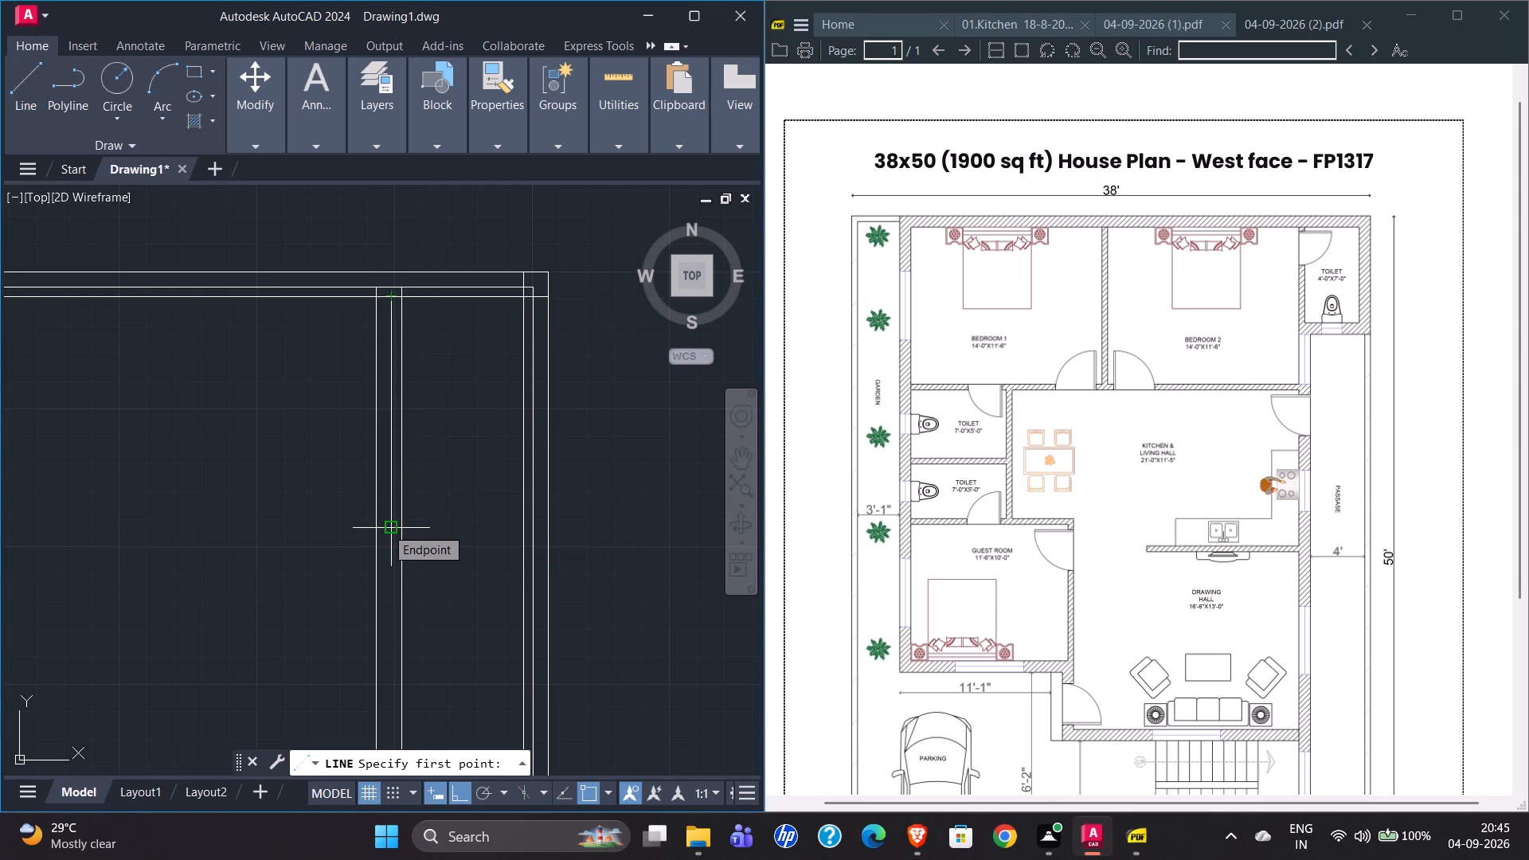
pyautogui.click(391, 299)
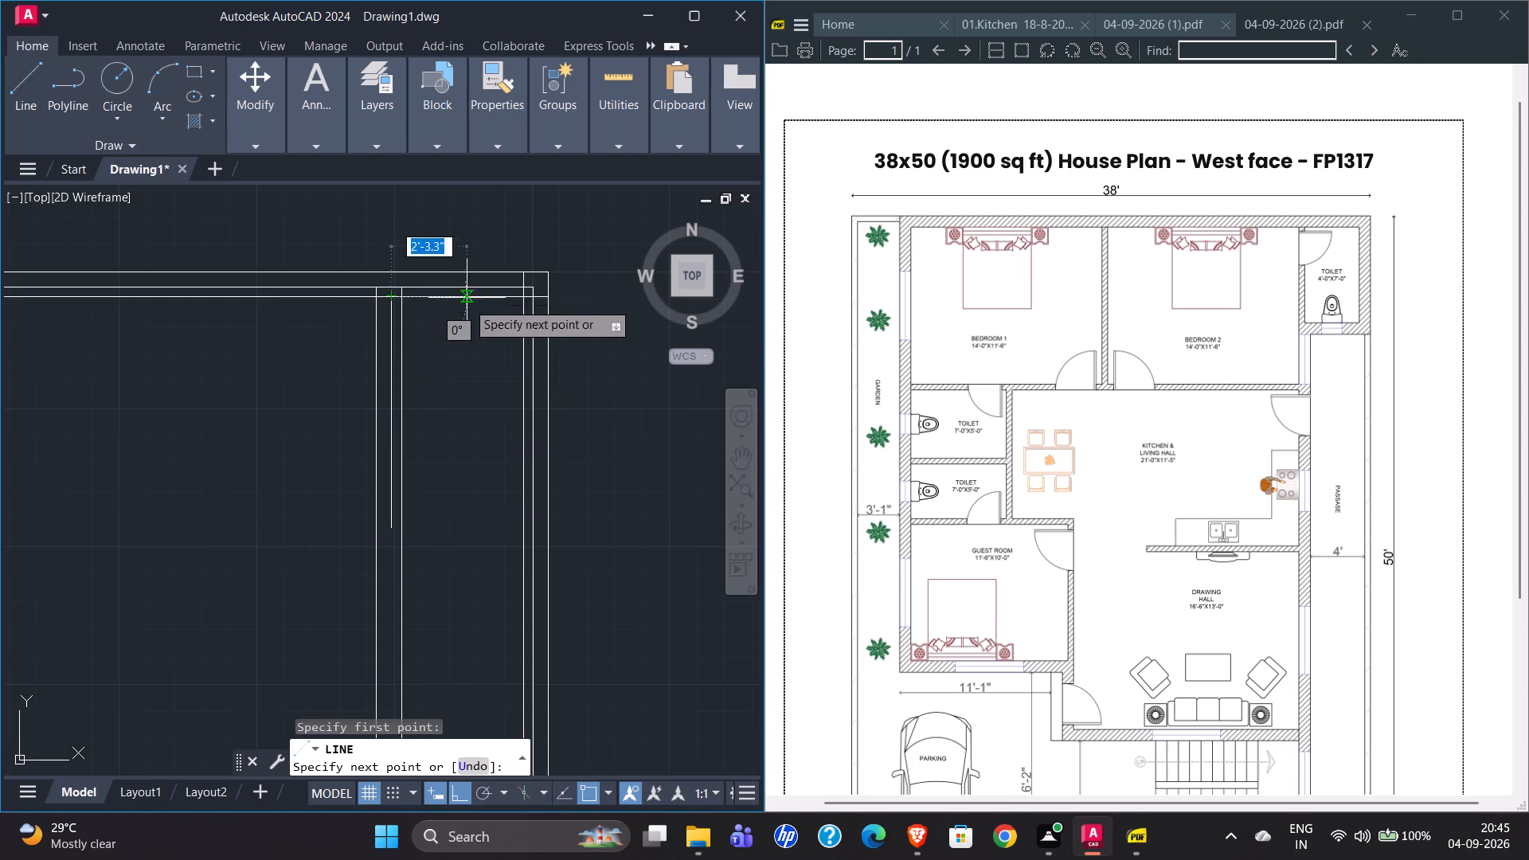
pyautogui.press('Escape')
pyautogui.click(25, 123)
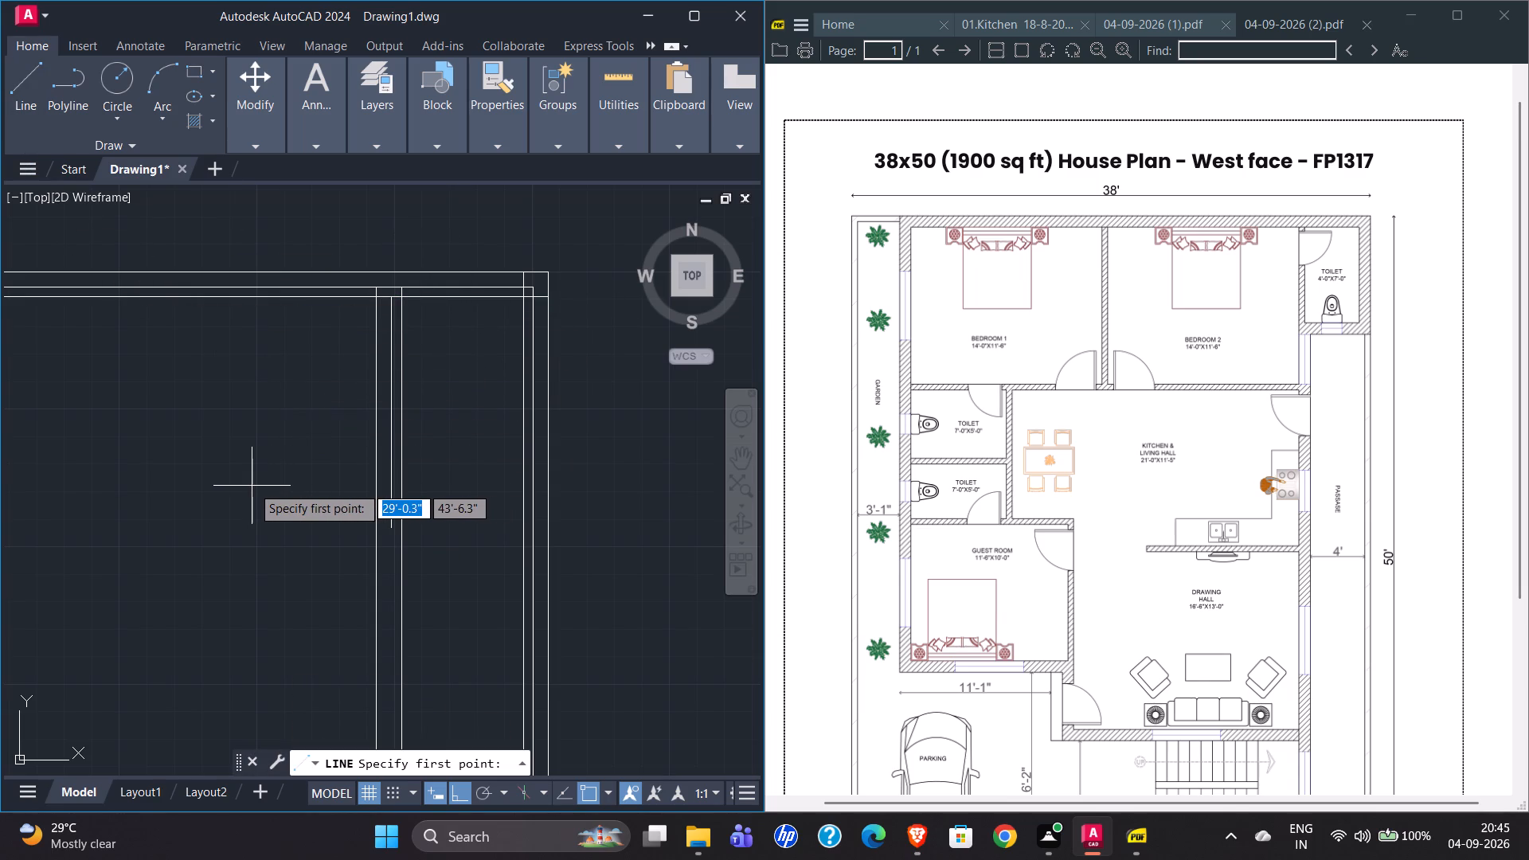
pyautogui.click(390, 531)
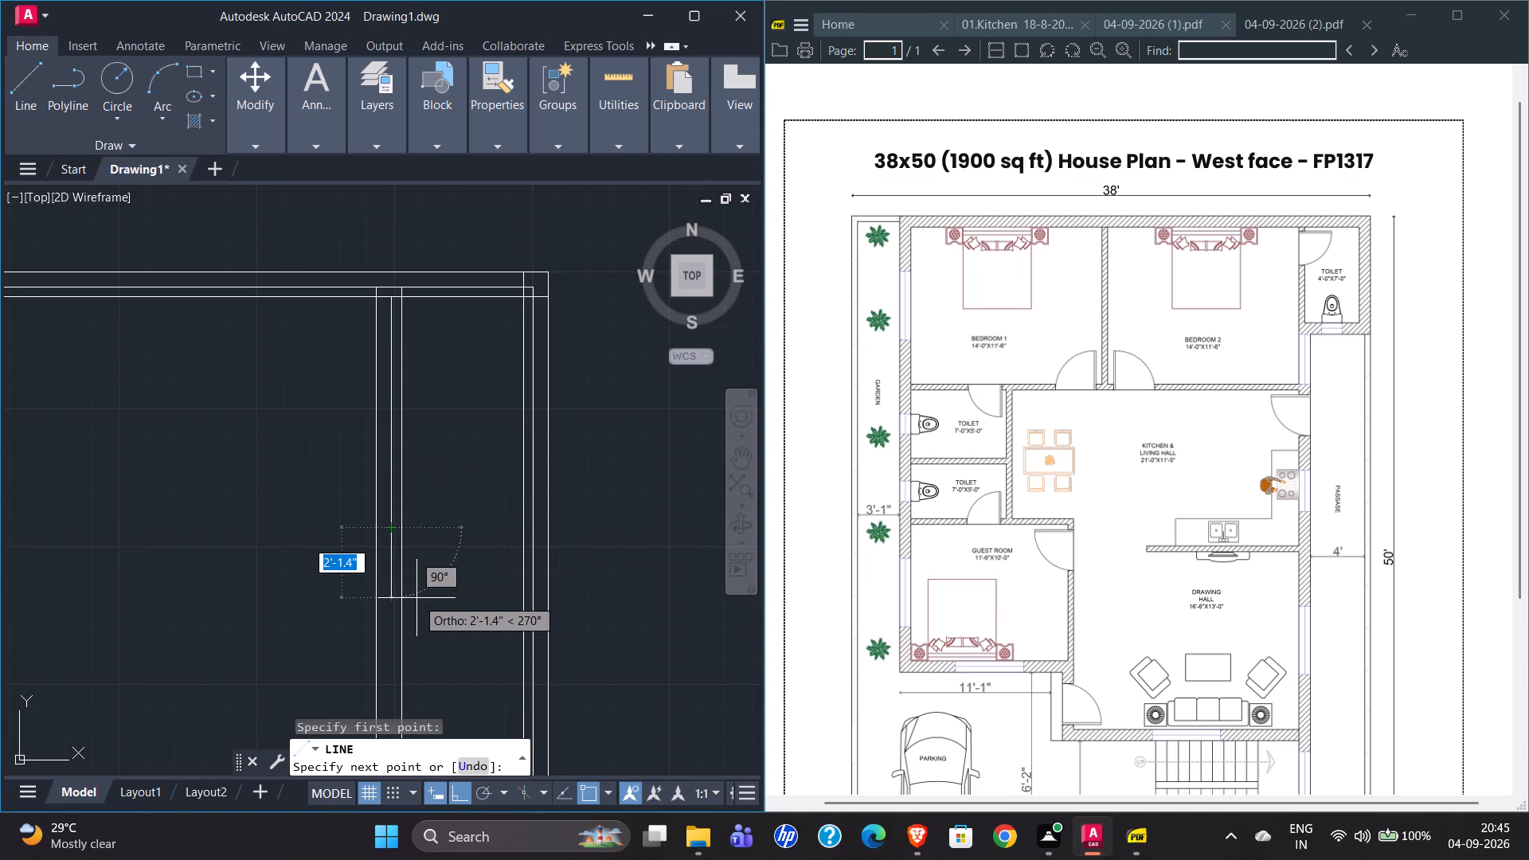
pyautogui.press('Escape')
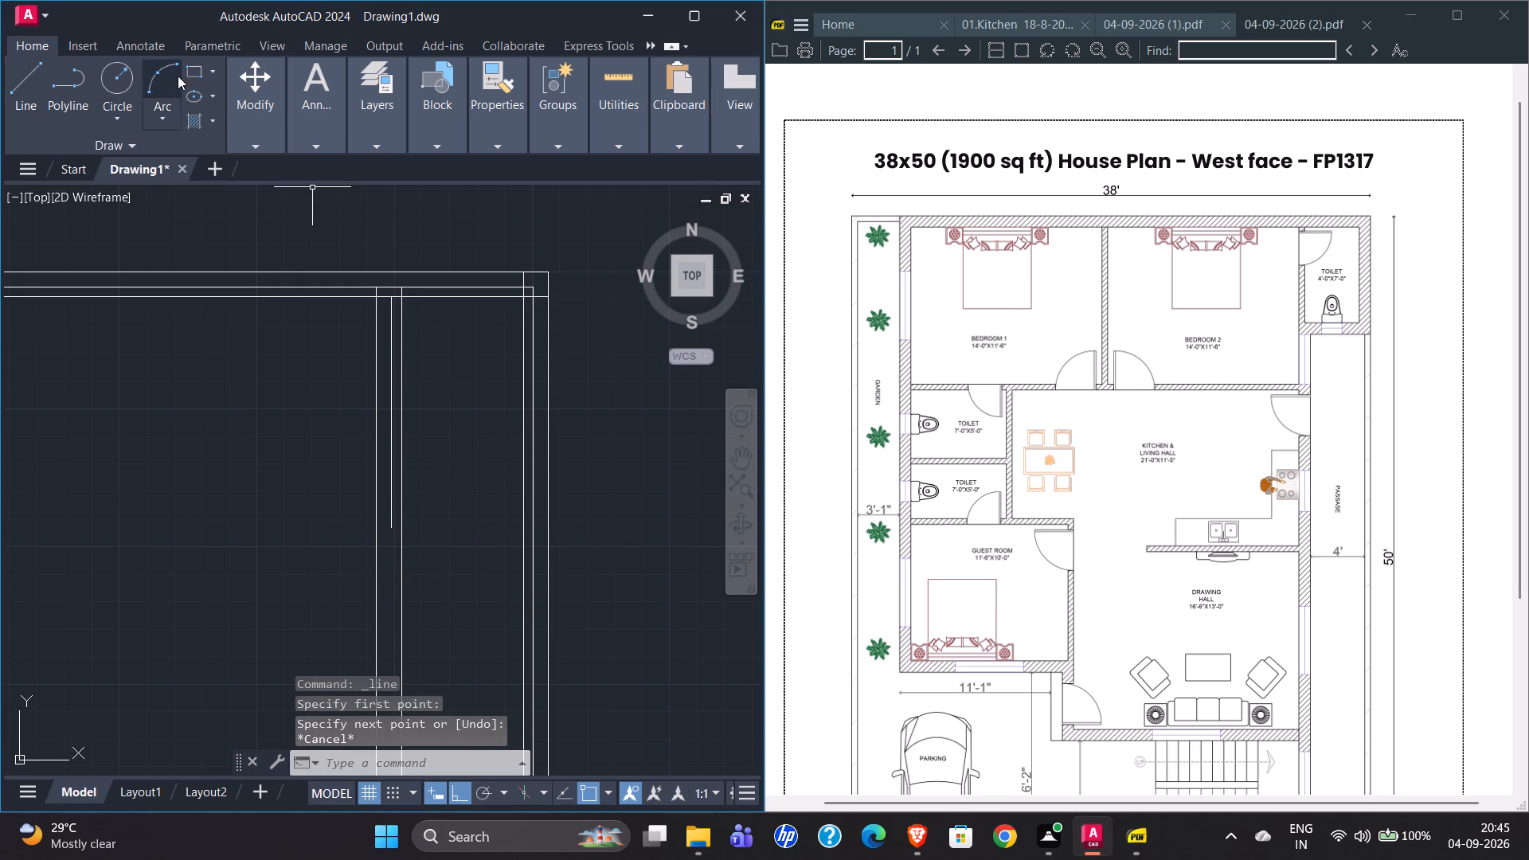
# Trim the two passage-side wall lines beside the 7' line back to the bedroom-side wall's new 9" inner line.
pyautogui.write('TR')
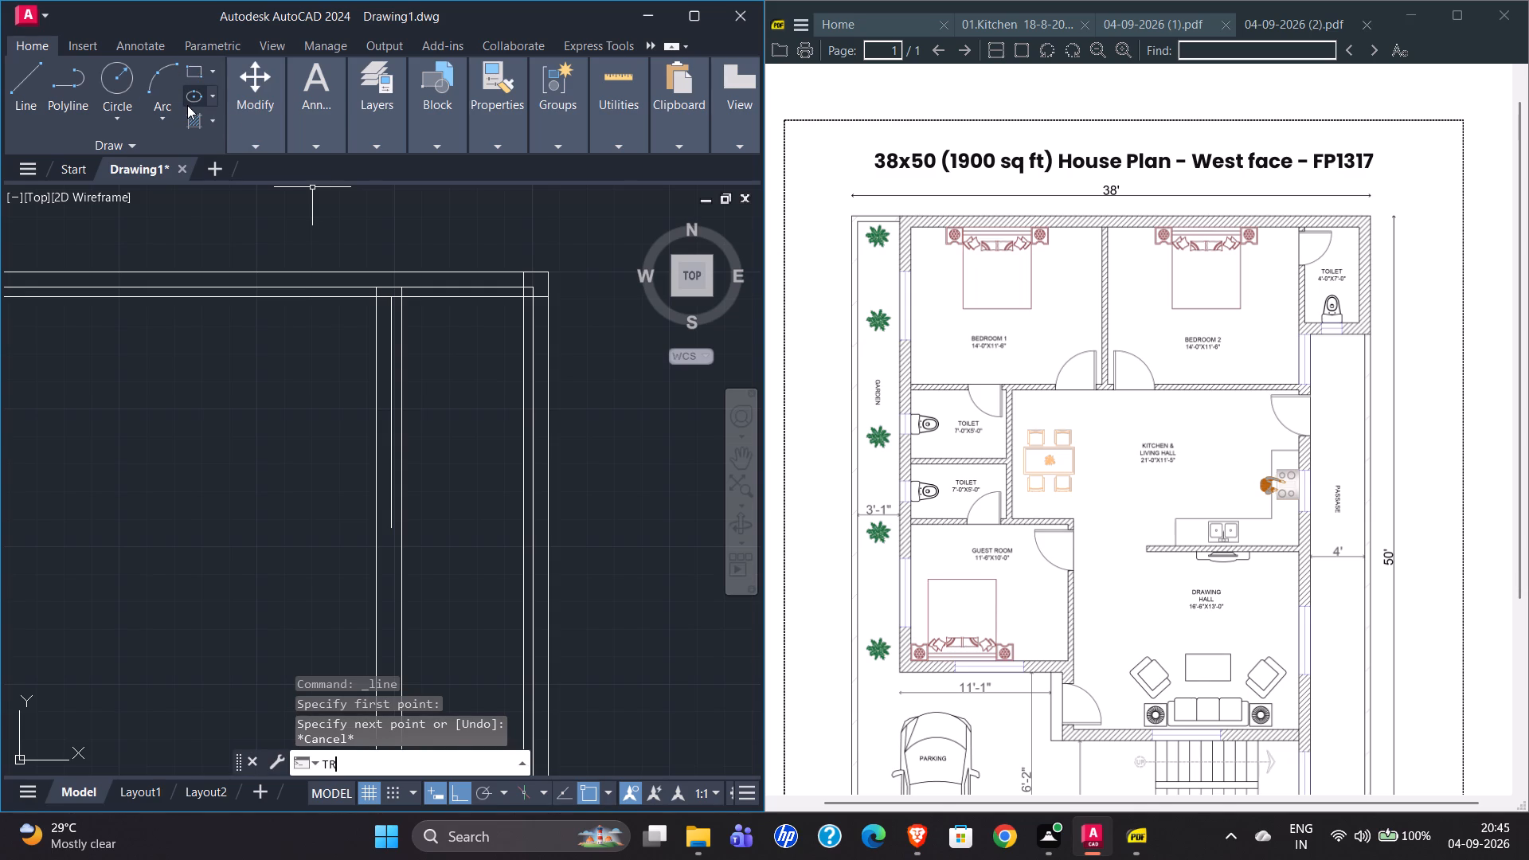
pyautogui.press('Return')
pyautogui.scroll(3, 401, 284)
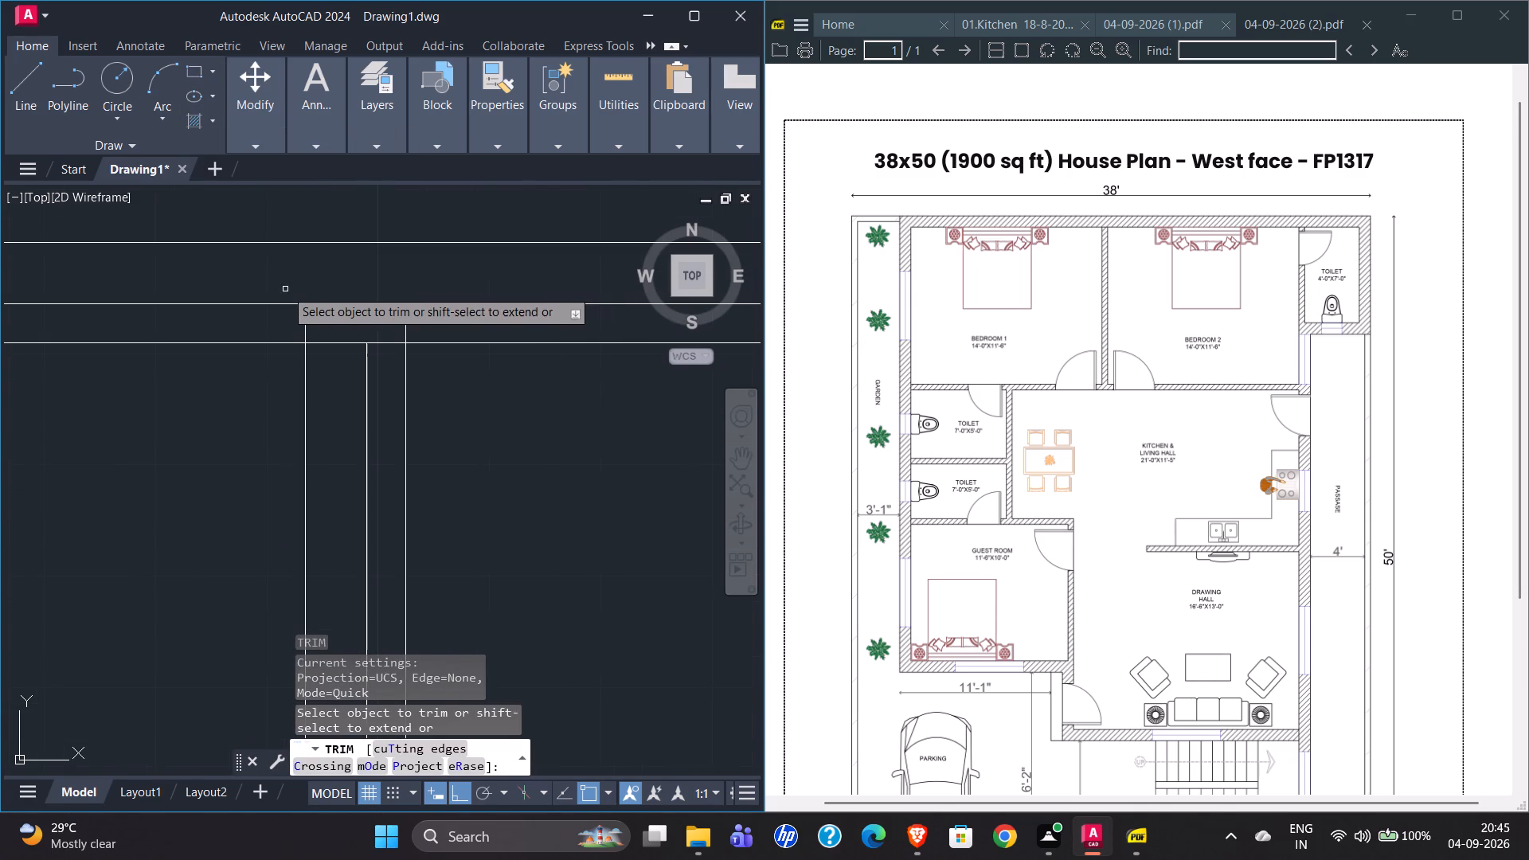
pyautogui.moveTo(285, 322); pyautogui.dragTo(433, 325)
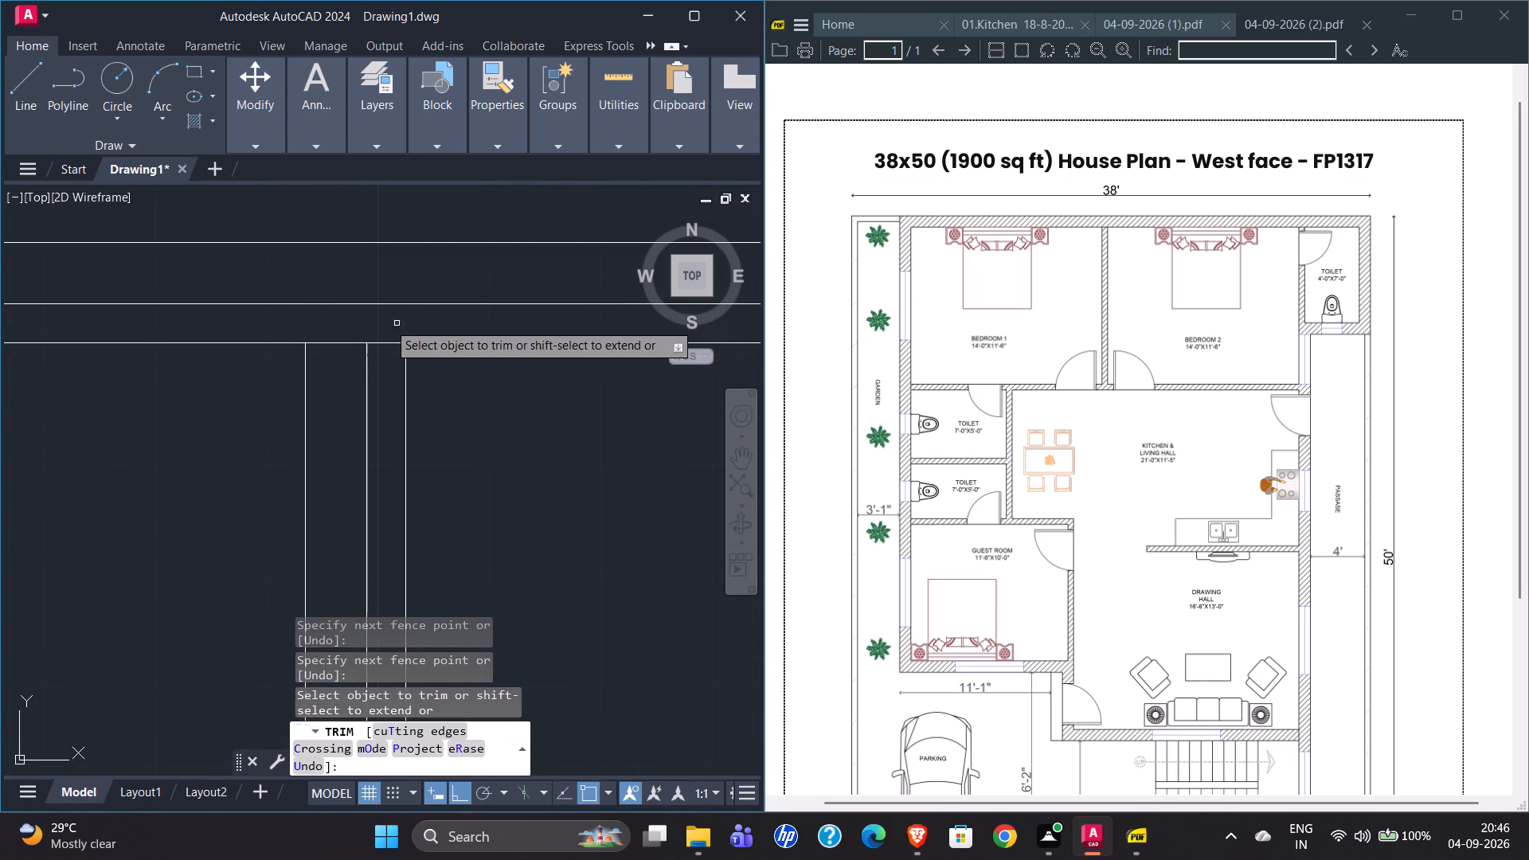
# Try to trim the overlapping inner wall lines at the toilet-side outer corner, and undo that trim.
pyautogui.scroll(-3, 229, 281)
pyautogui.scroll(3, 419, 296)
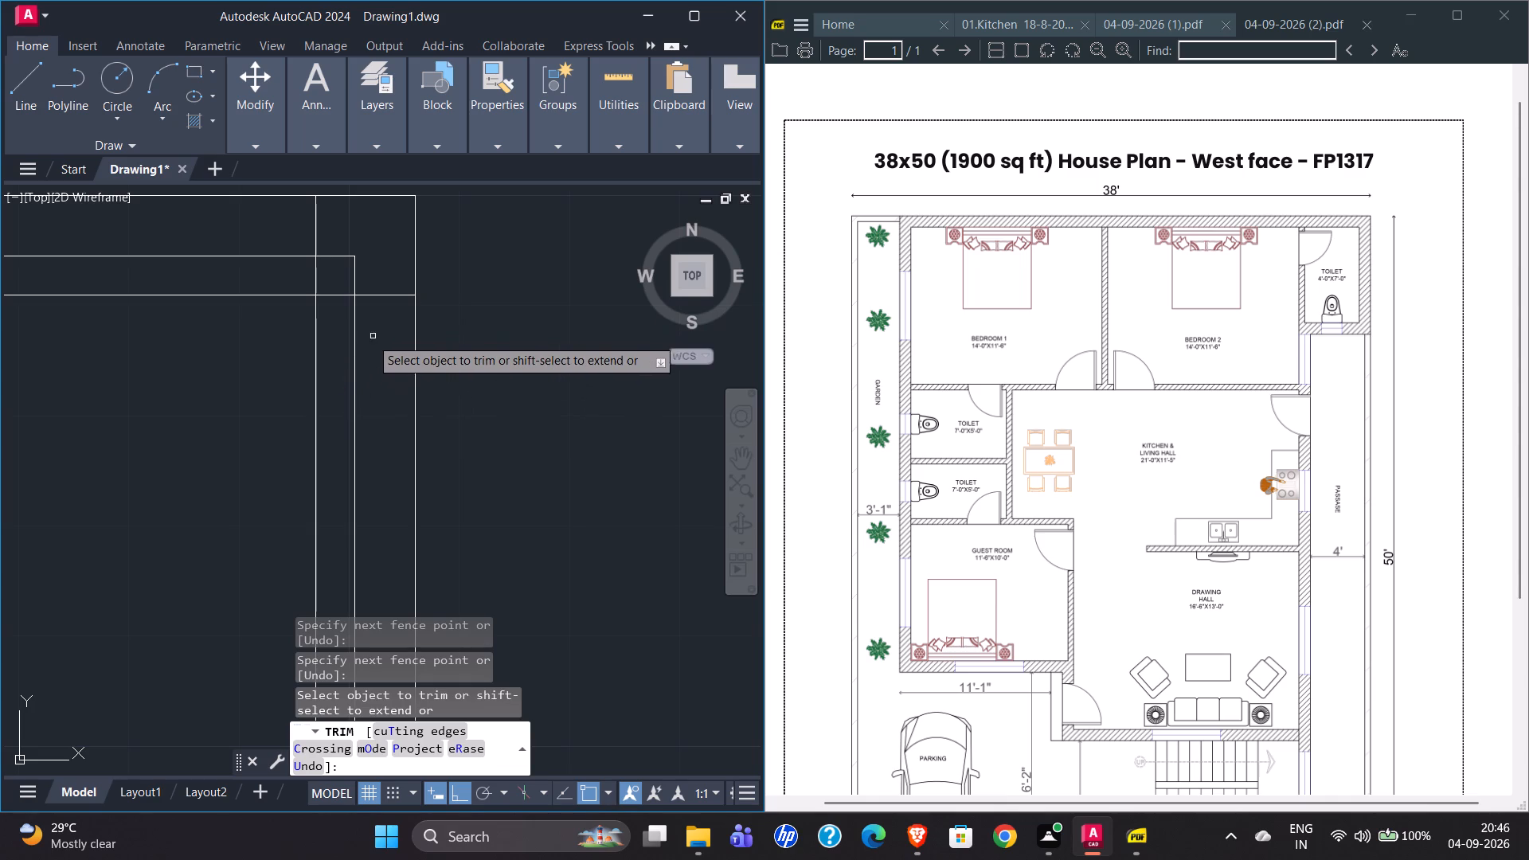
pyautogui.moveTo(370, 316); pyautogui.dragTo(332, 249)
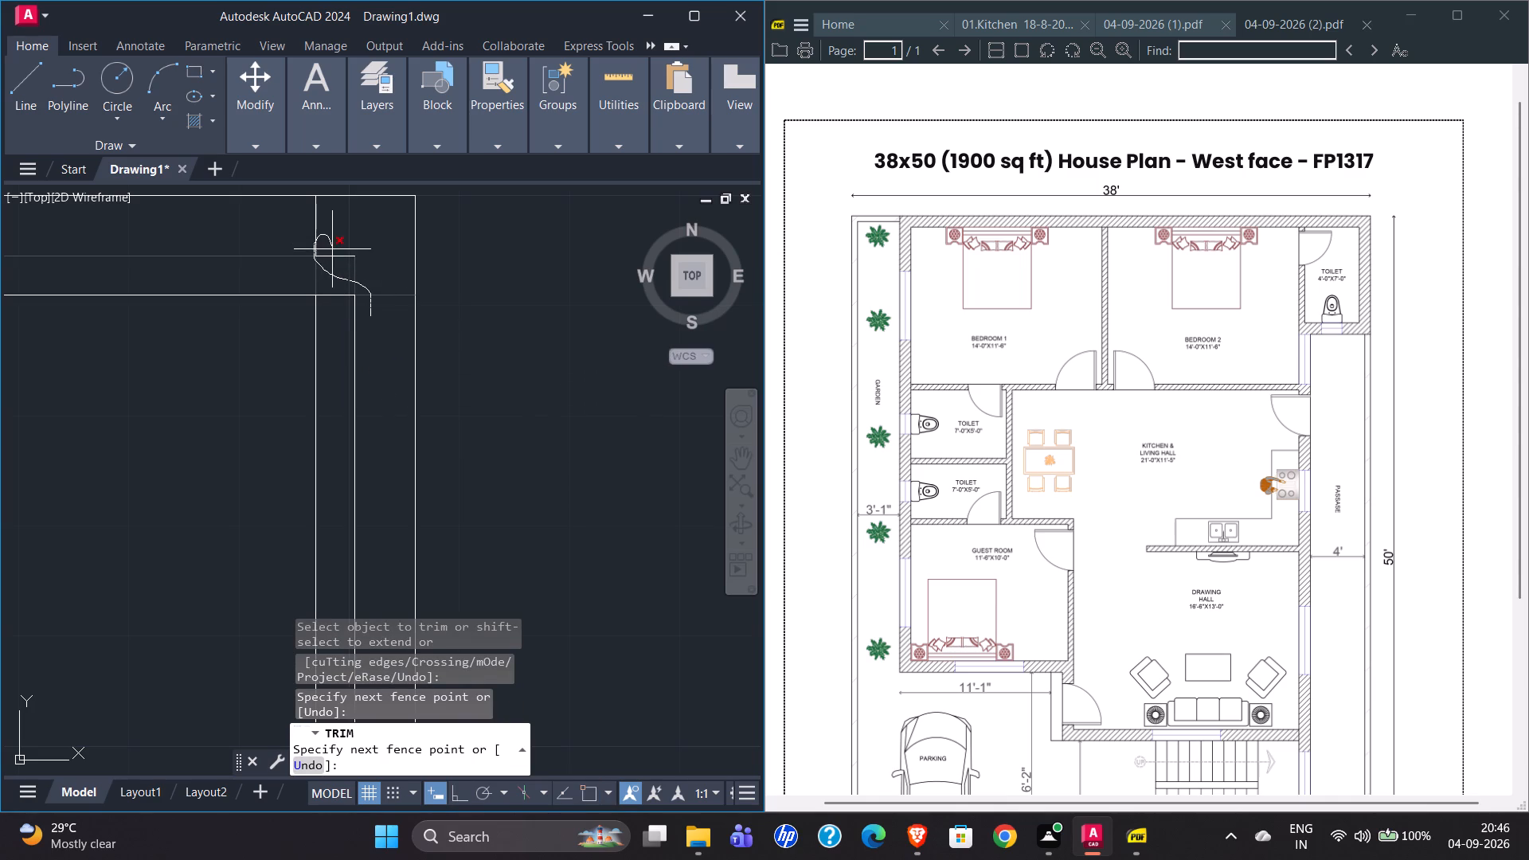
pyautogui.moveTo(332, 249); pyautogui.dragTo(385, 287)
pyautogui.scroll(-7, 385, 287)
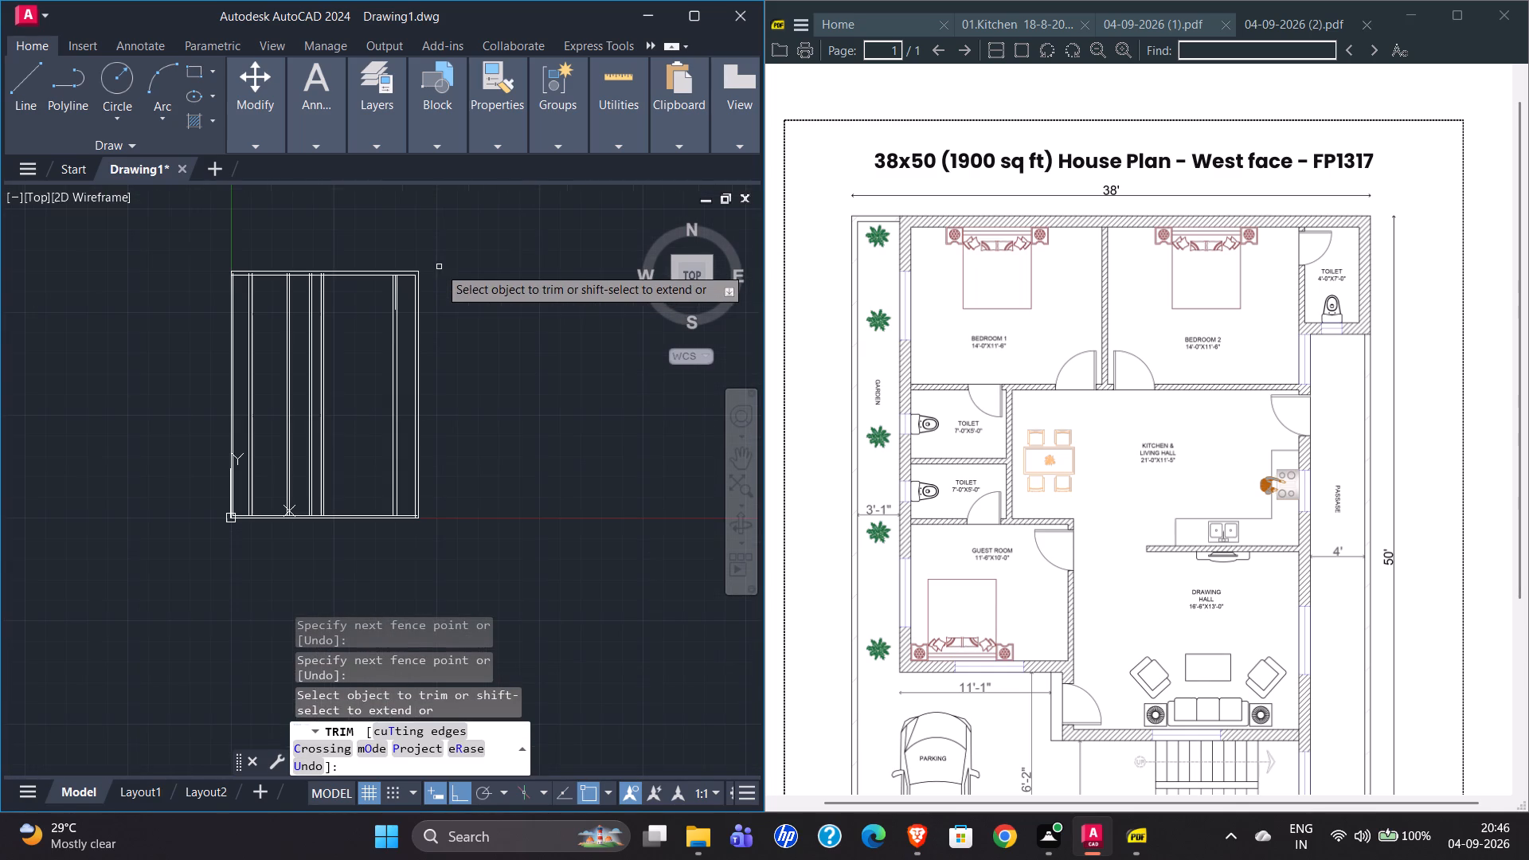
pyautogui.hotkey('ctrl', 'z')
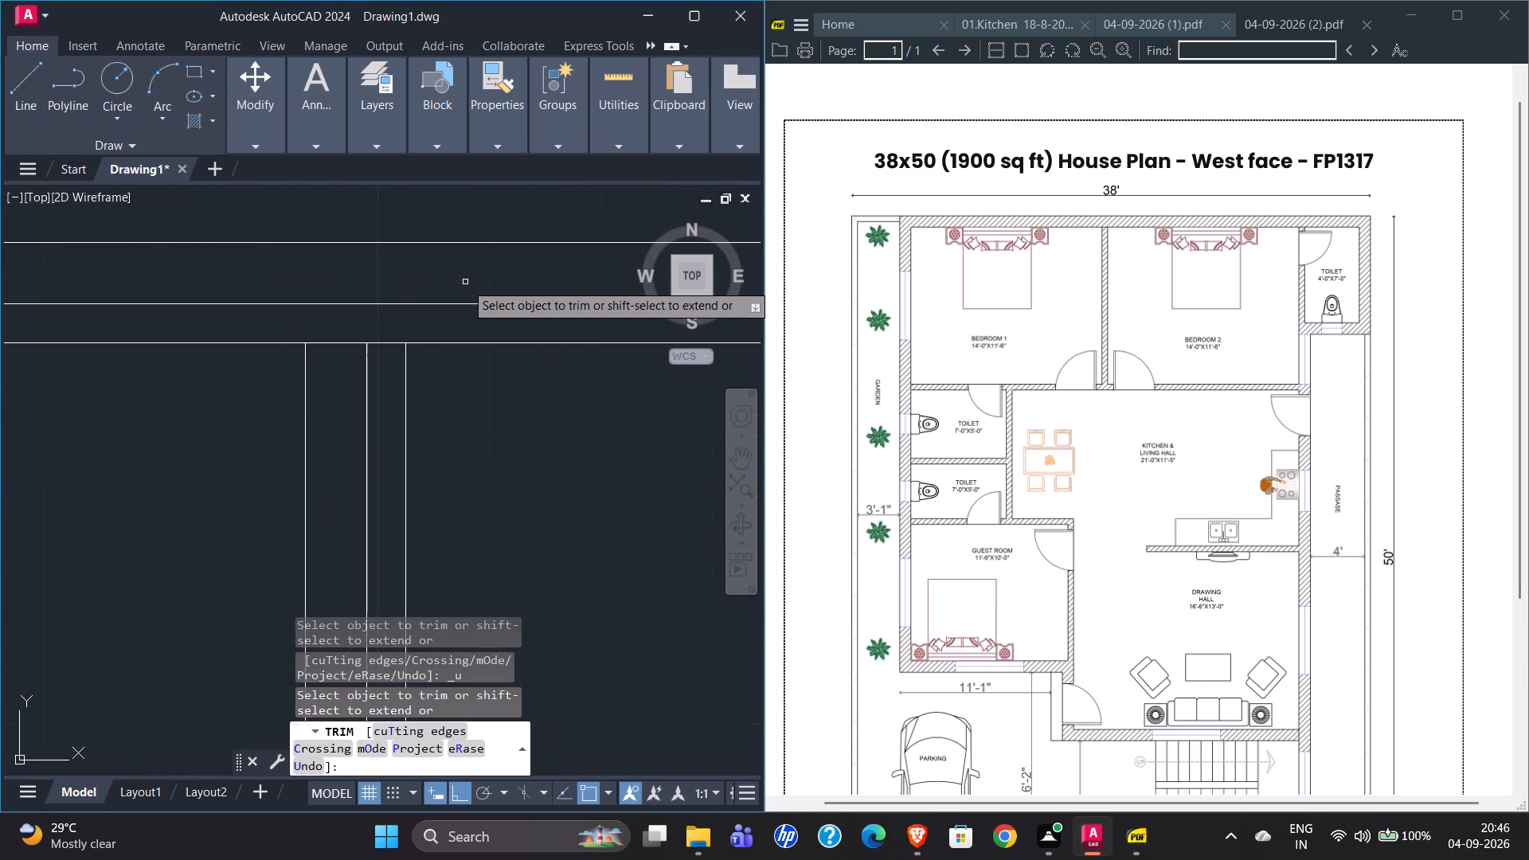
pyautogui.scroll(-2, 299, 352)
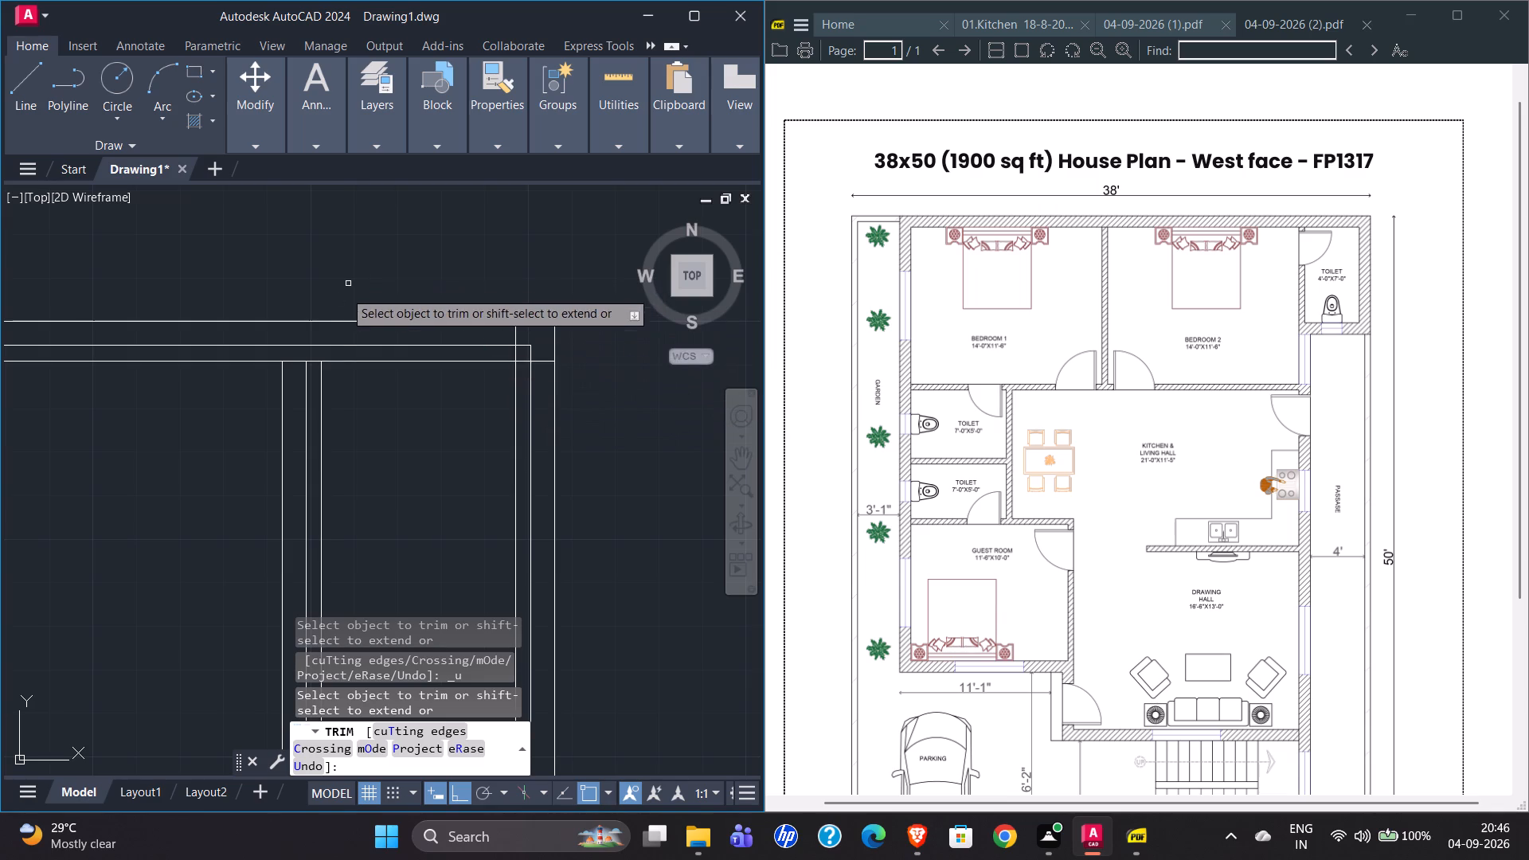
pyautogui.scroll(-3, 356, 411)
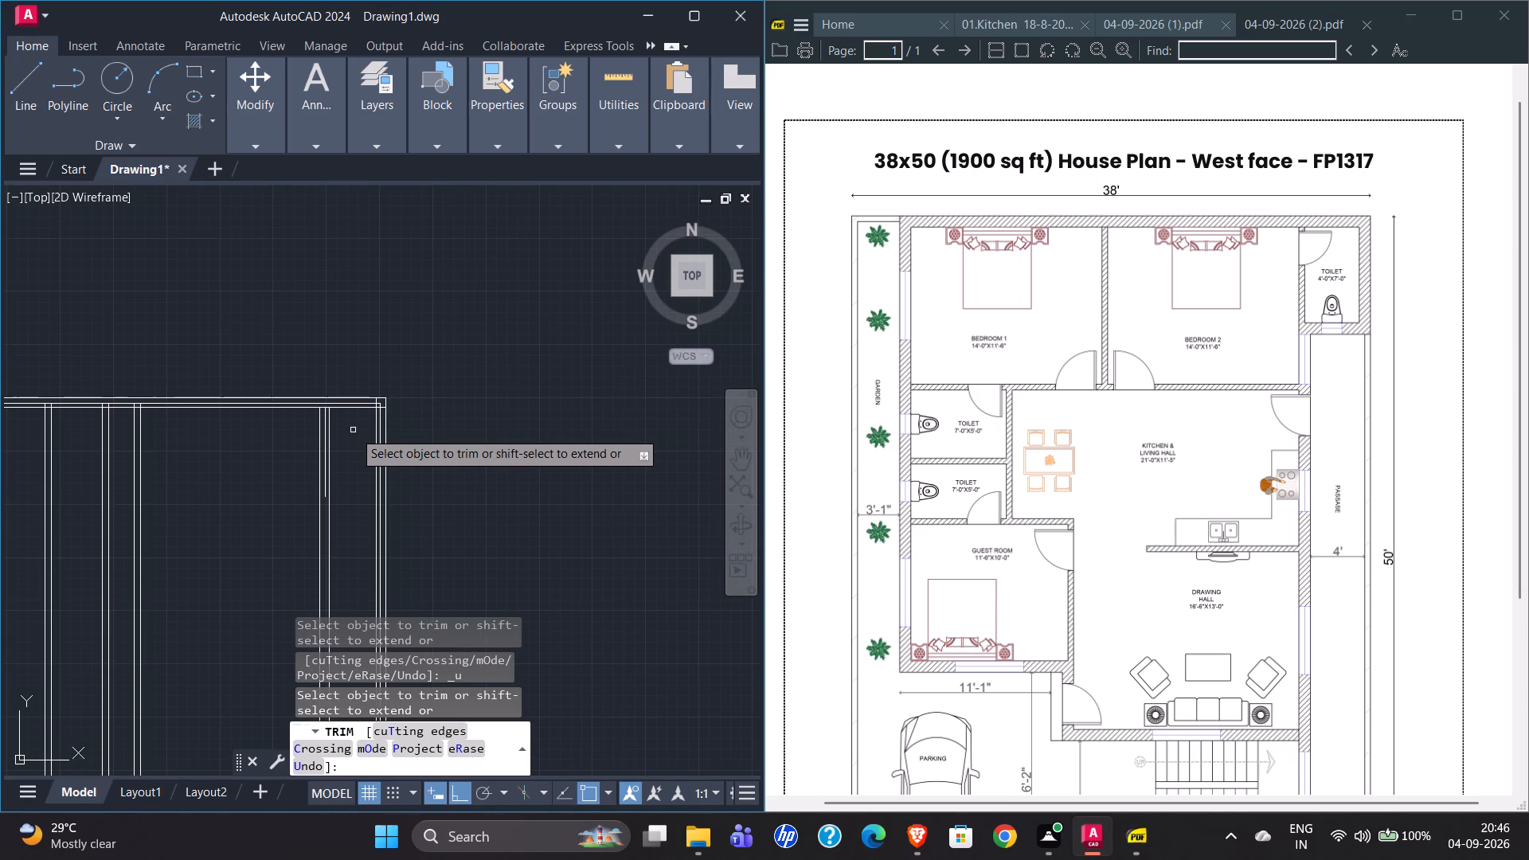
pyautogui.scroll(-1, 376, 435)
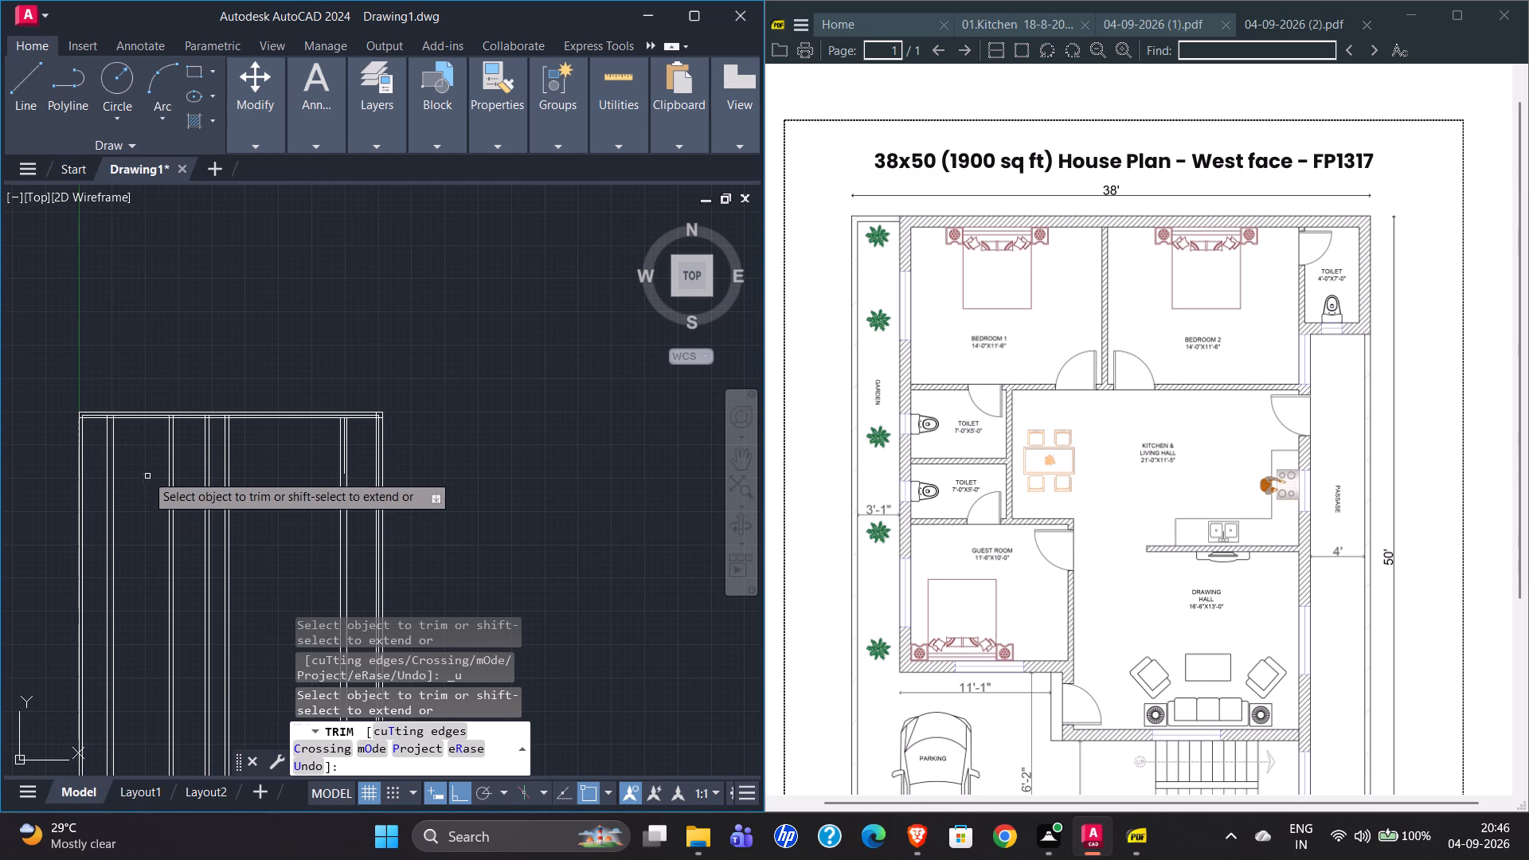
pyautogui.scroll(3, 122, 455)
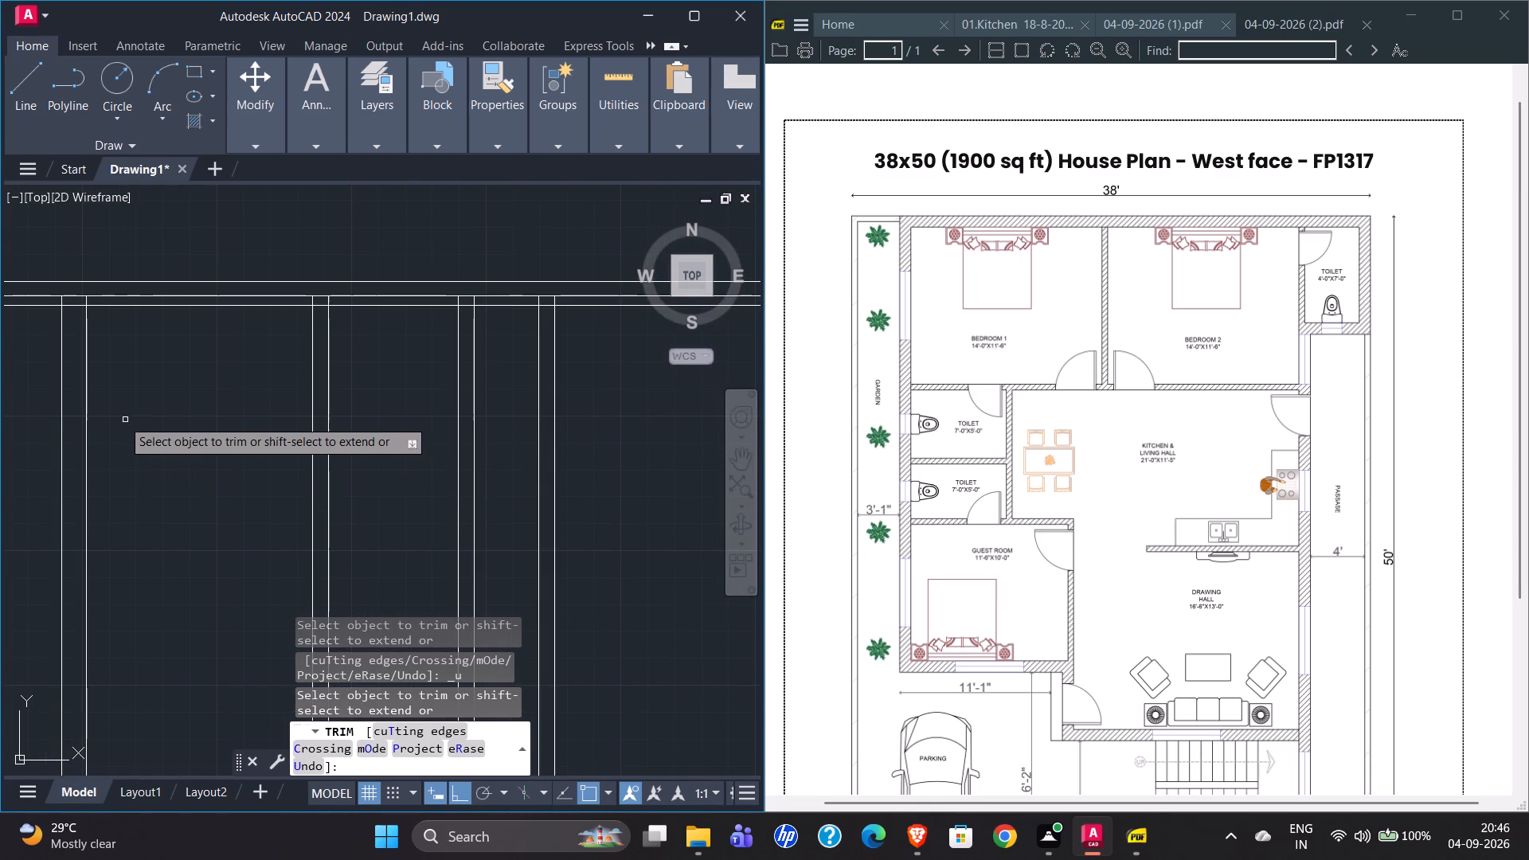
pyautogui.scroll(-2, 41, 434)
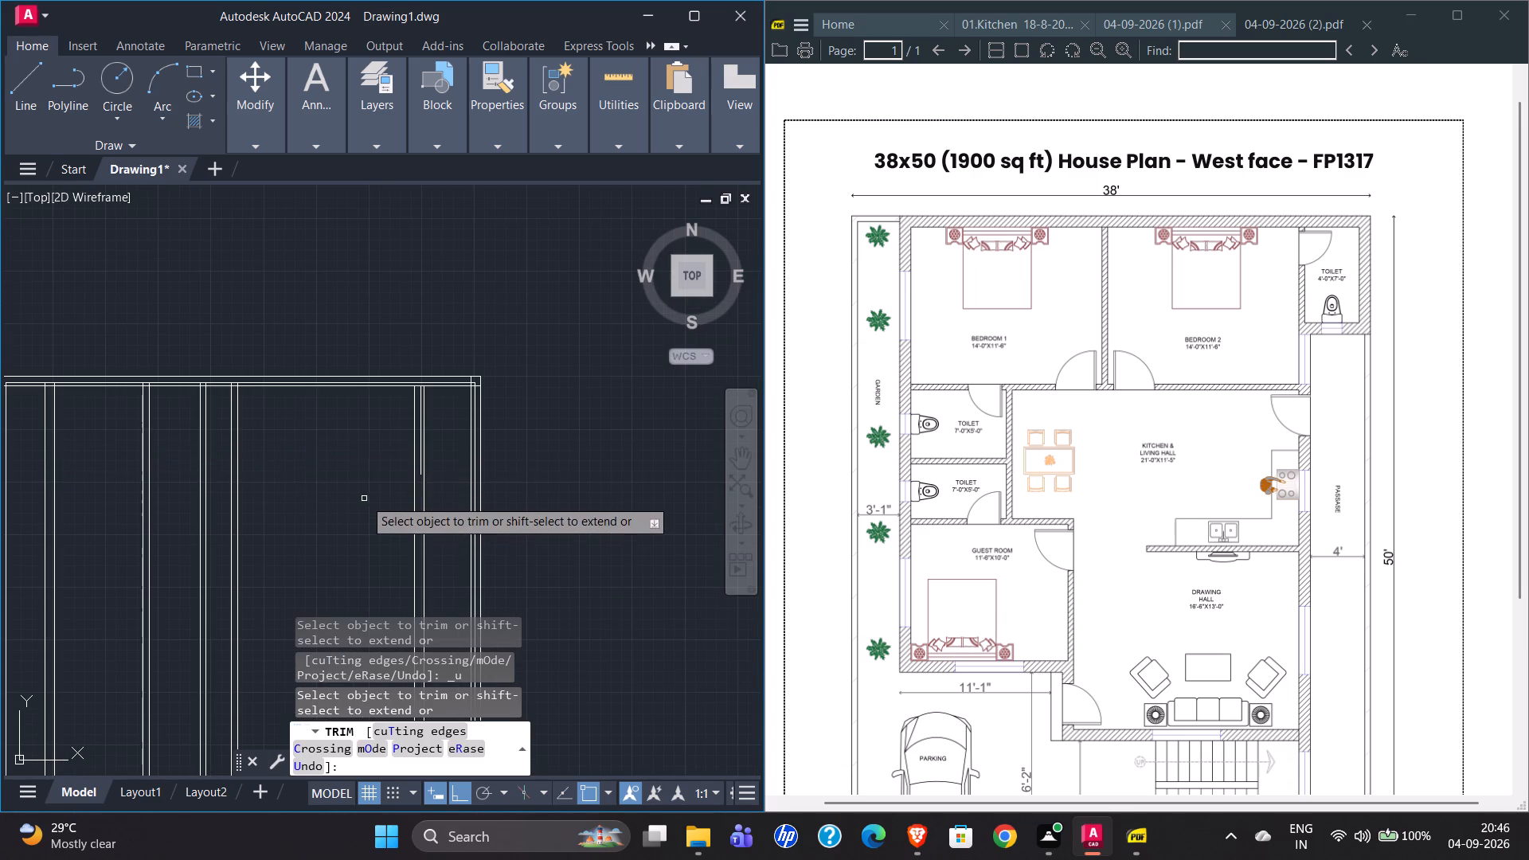
# Extend the two lines of the wall between the garden and Bedroom 1 up to the plan's upper outer boundary line.
pyautogui.scroll(-1, 389, 495)
pyautogui.scroll(4, 147, 401)
pyautogui.scroll(-1, 200, 456)
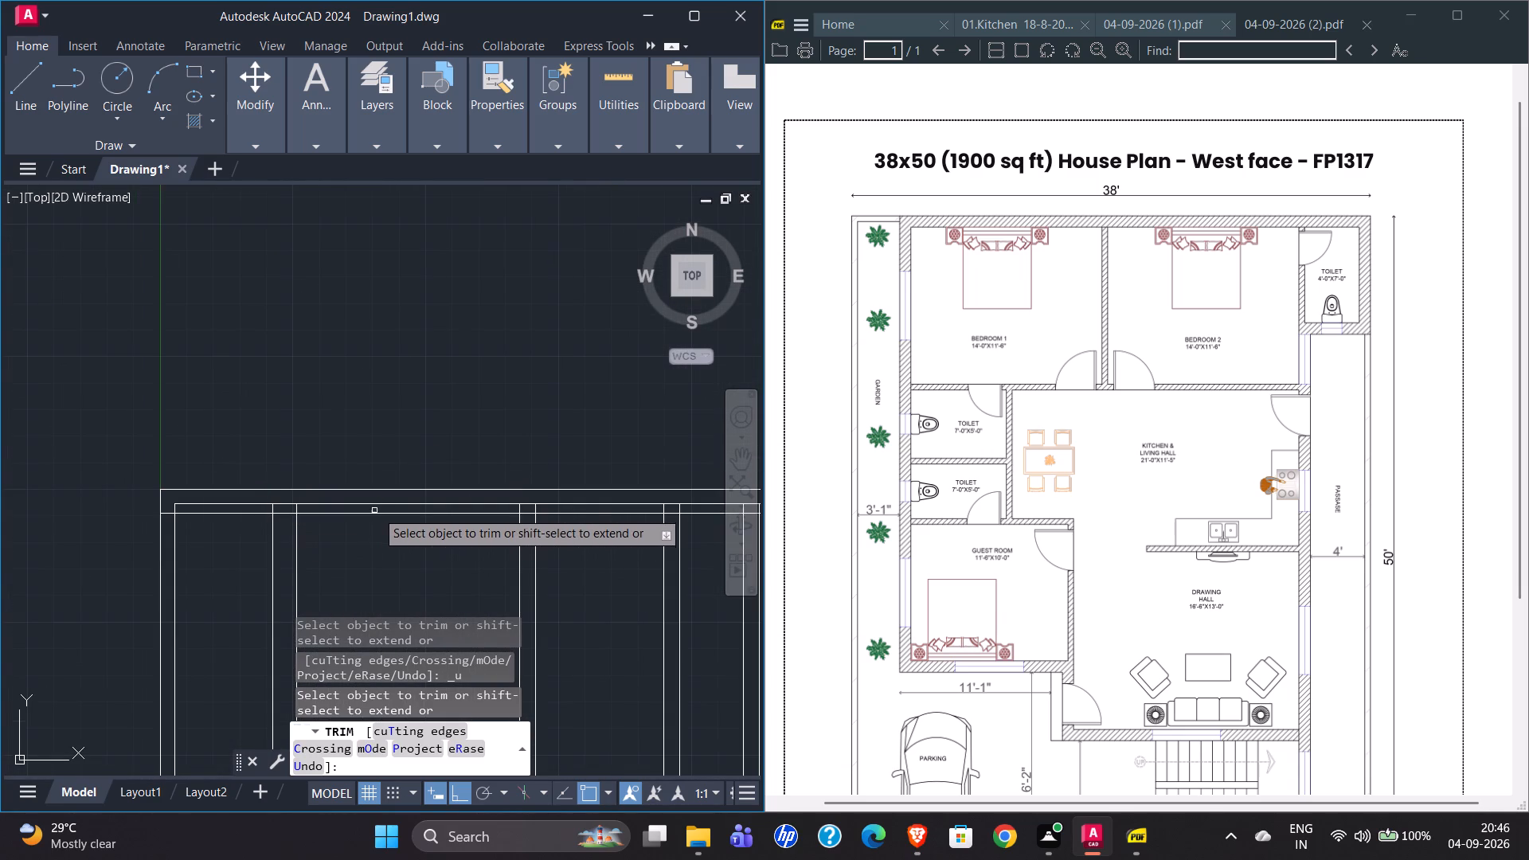
pyautogui.press('Escape')
pyautogui.press('e')
pyautogui.press('x')
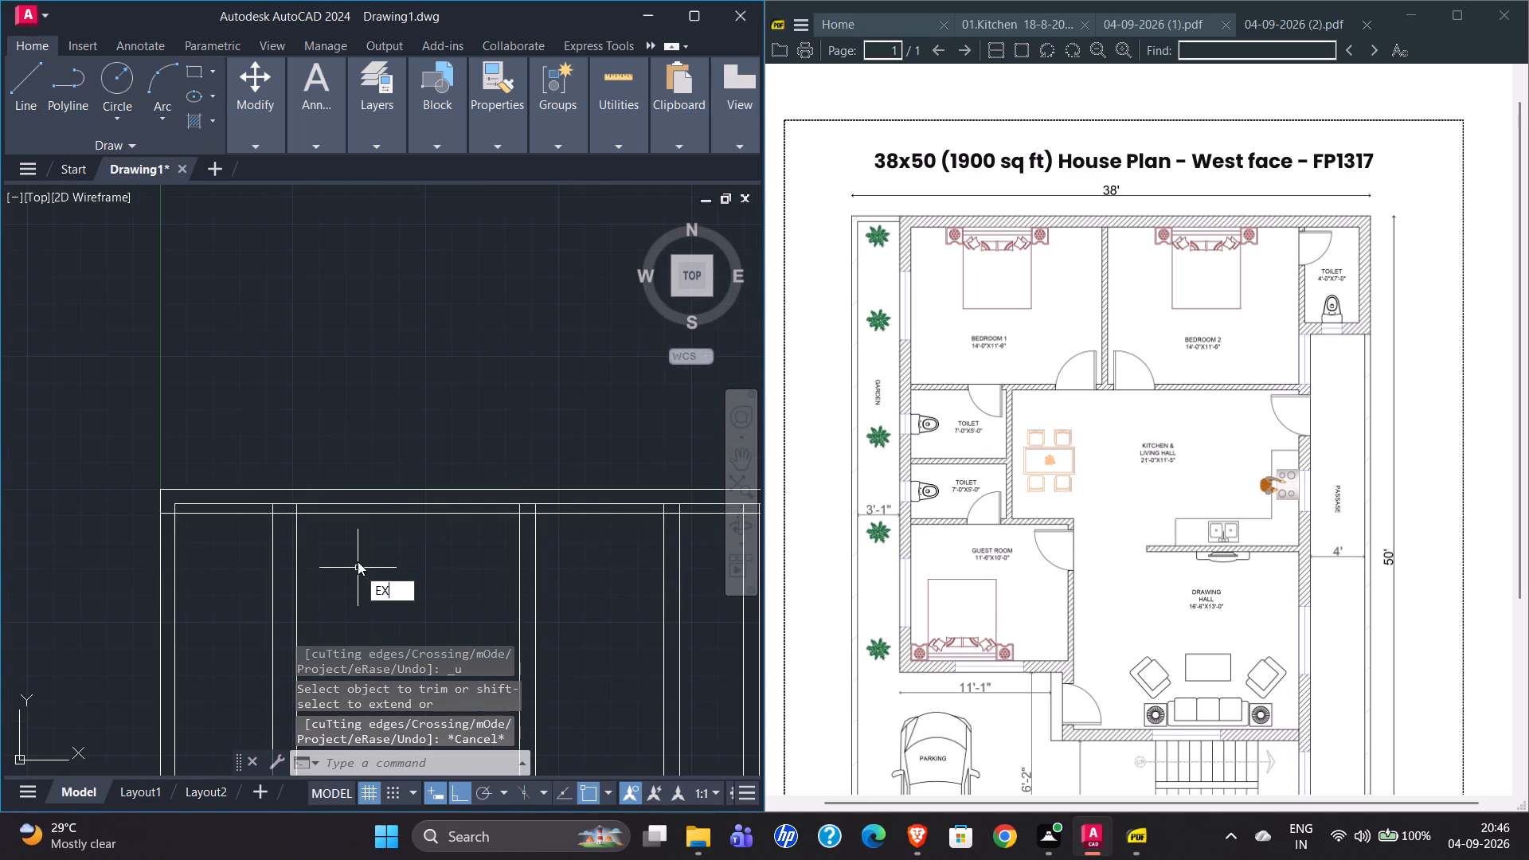
pyautogui.press('Return')
pyautogui.moveTo(342, 560); pyautogui.dragTo(253, 552)
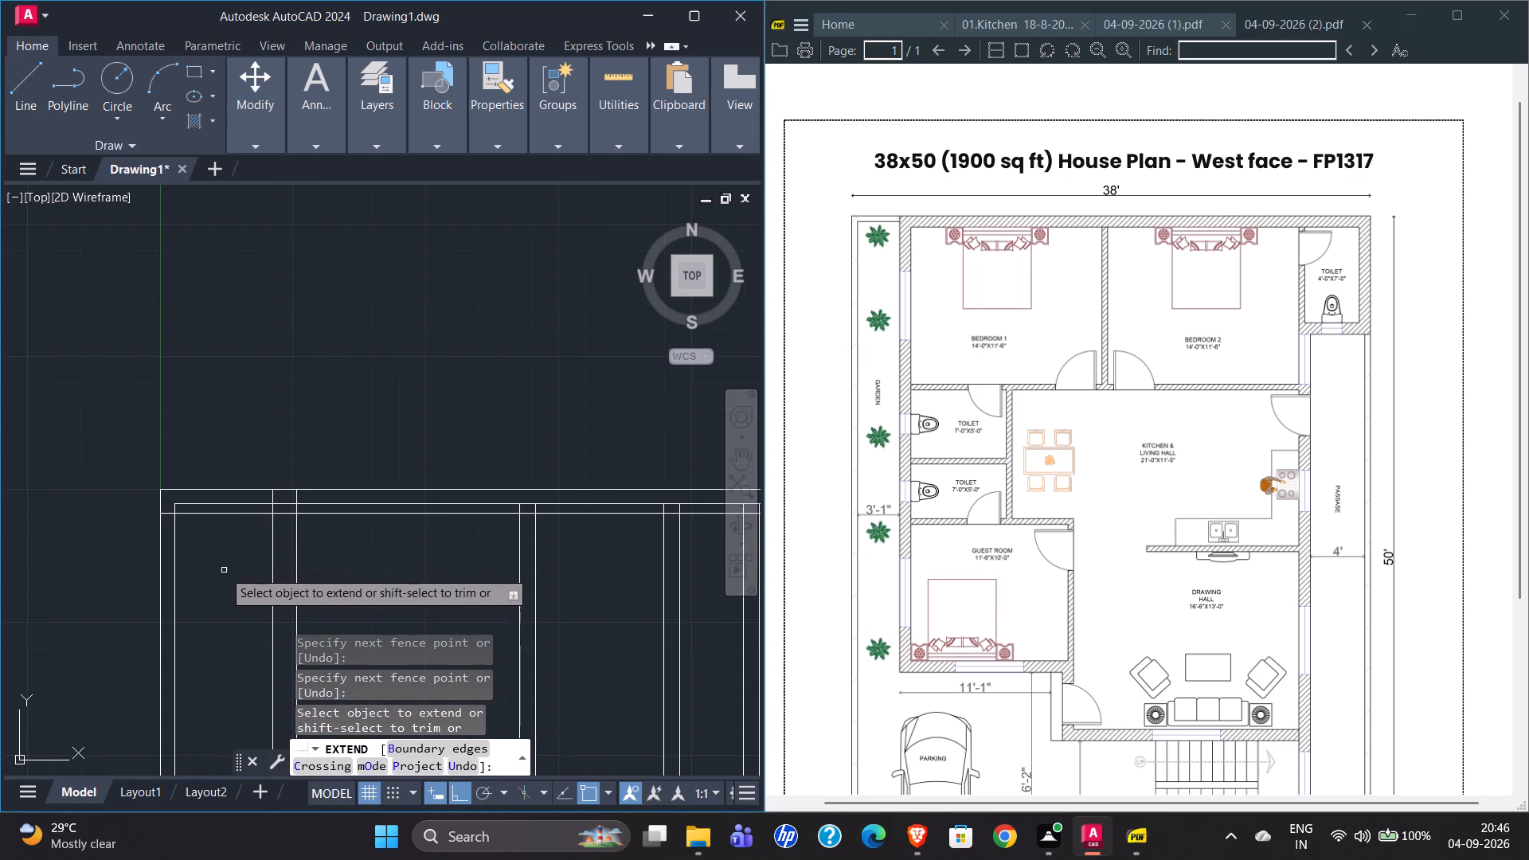
pyautogui.press('Escape')
# Trim the overlapping upper-wall inner lines in the garden strip and where they cross the wall between the garden and Bedroom 1.
pyautogui.write('TR')
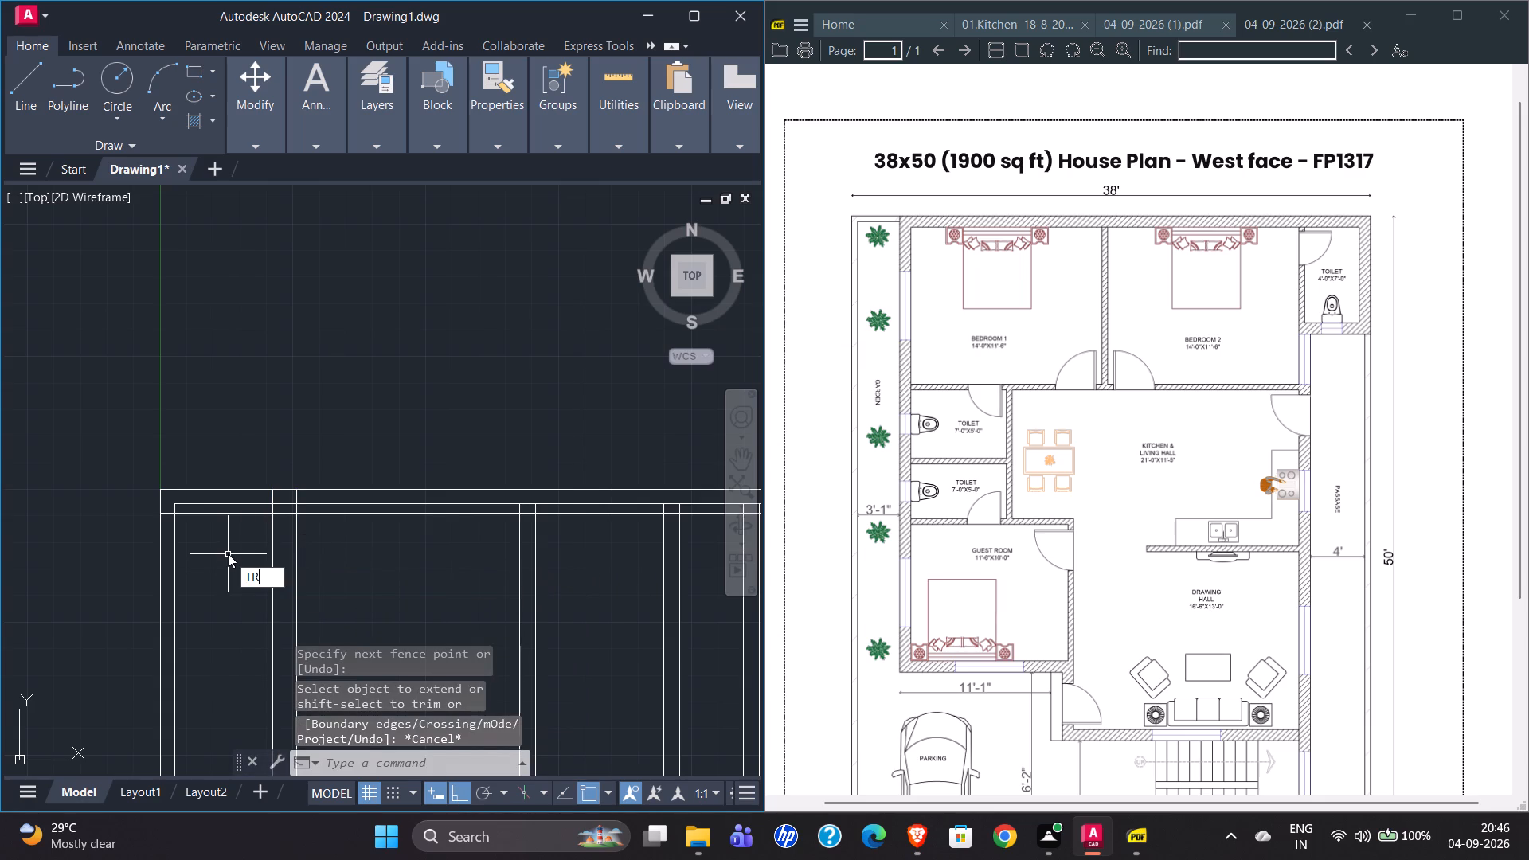
pyautogui.press('Return')
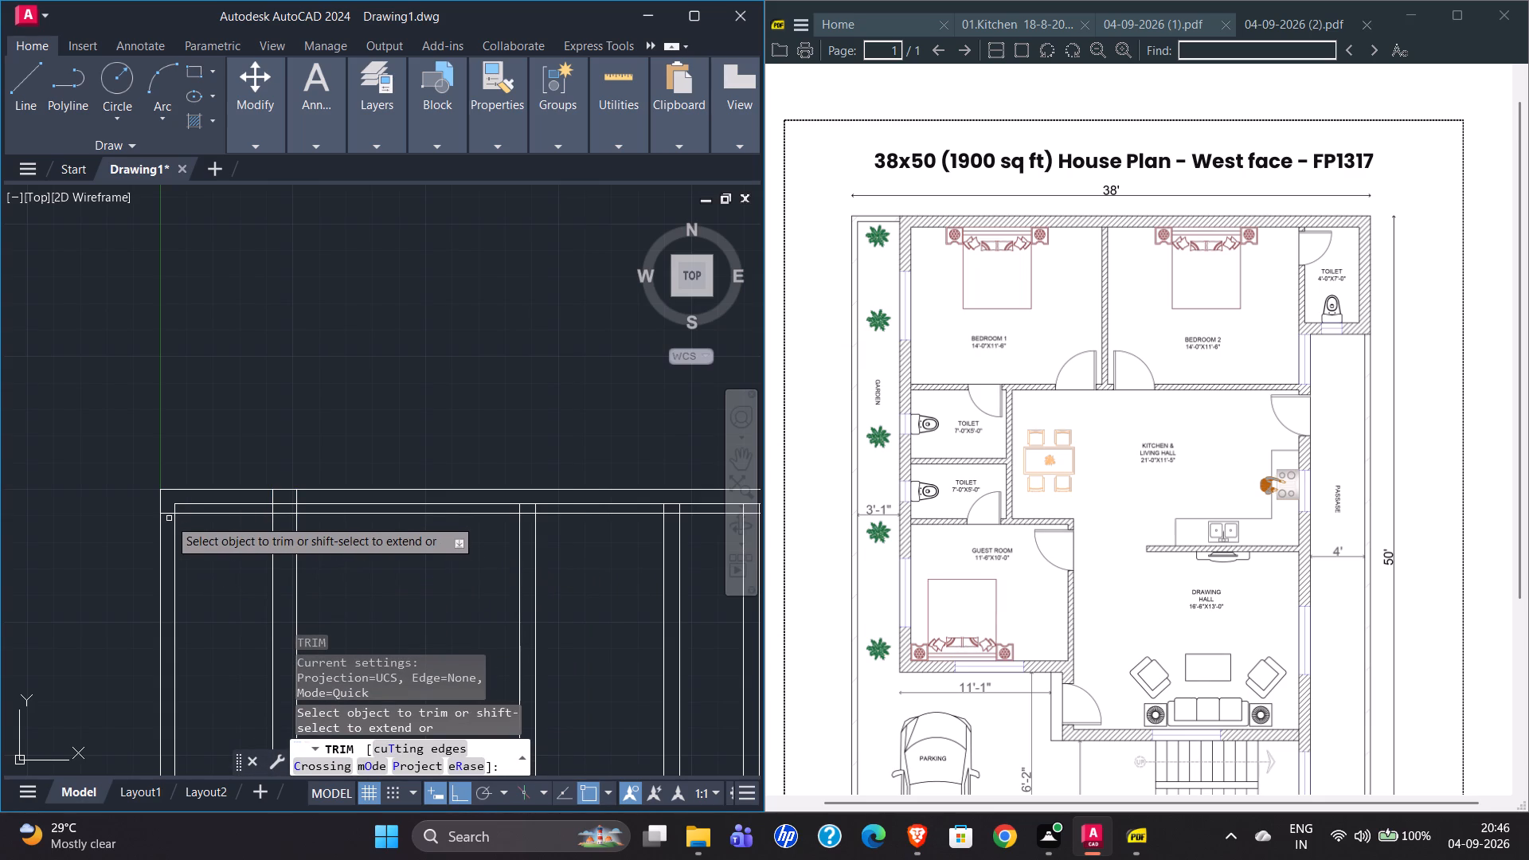
pyautogui.click(167, 514)
pyautogui.click(205, 515)
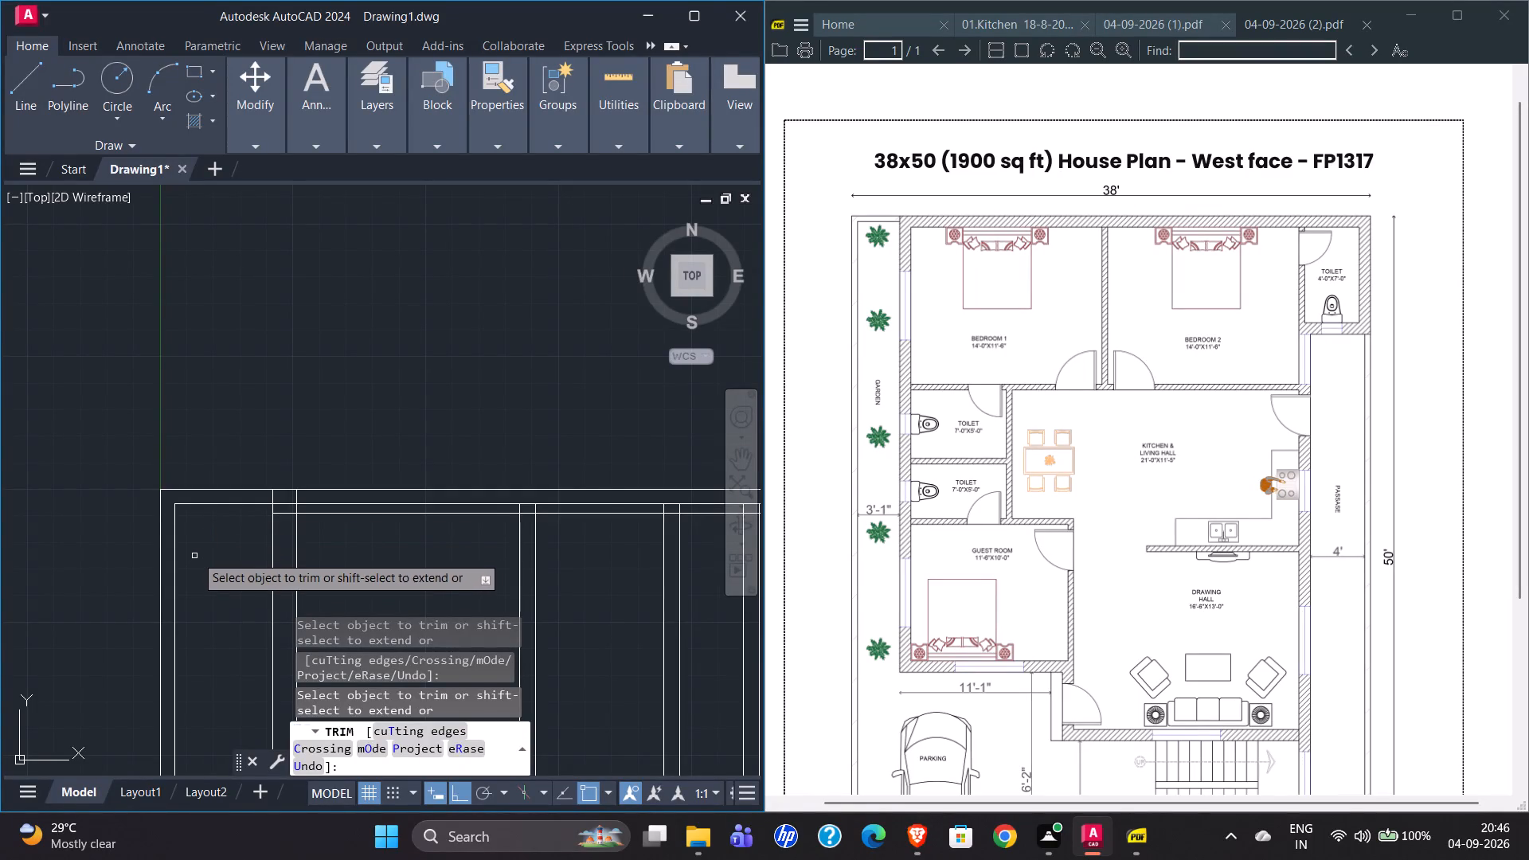
pyautogui.scroll(3, 296, 514)
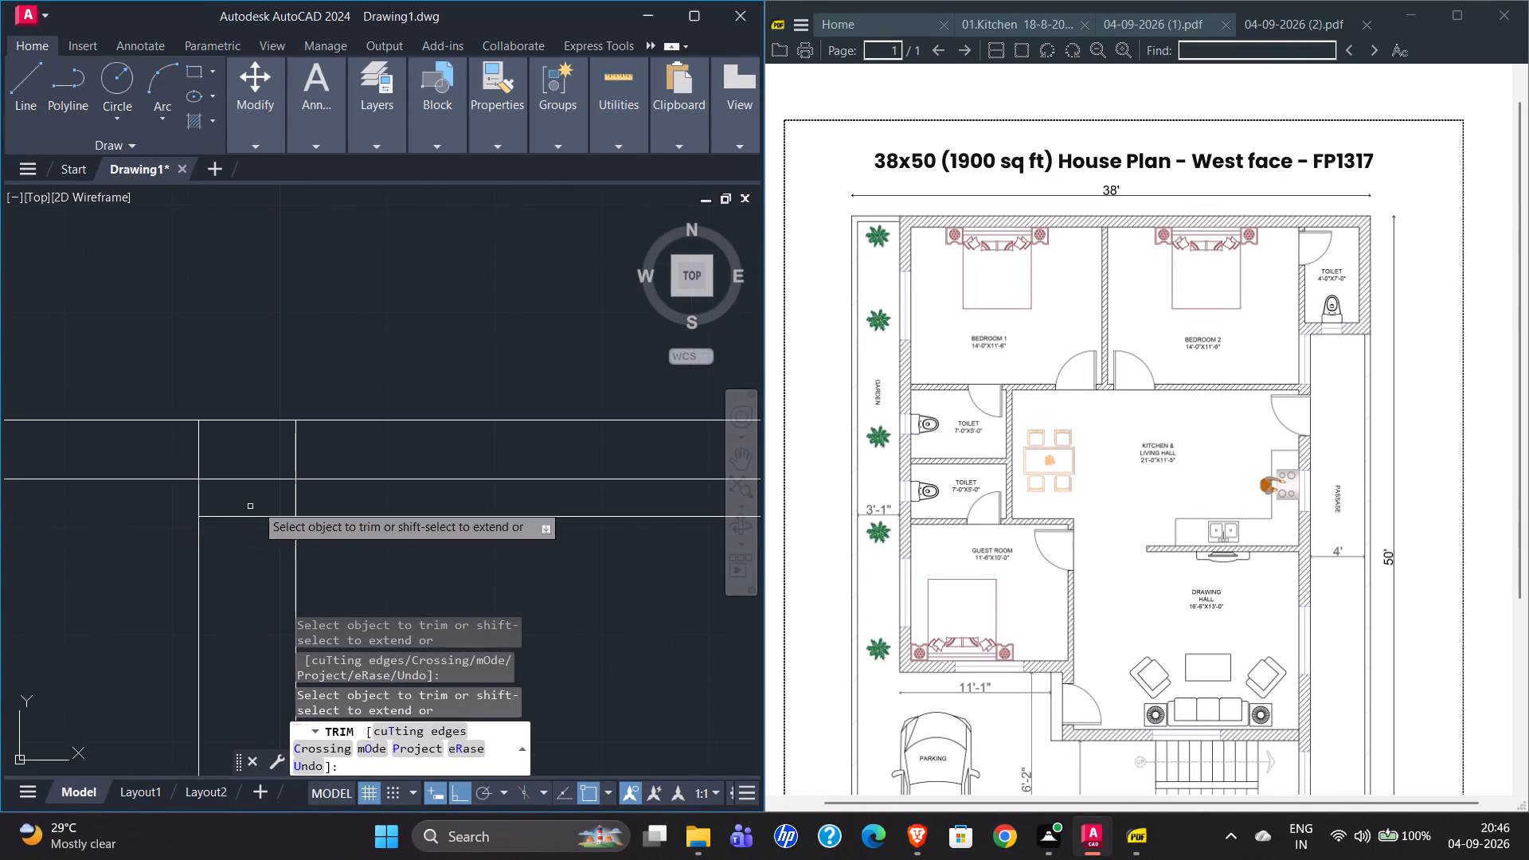
pyautogui.moveTo(272, 492); pyautogui.dragTo(287, 490)
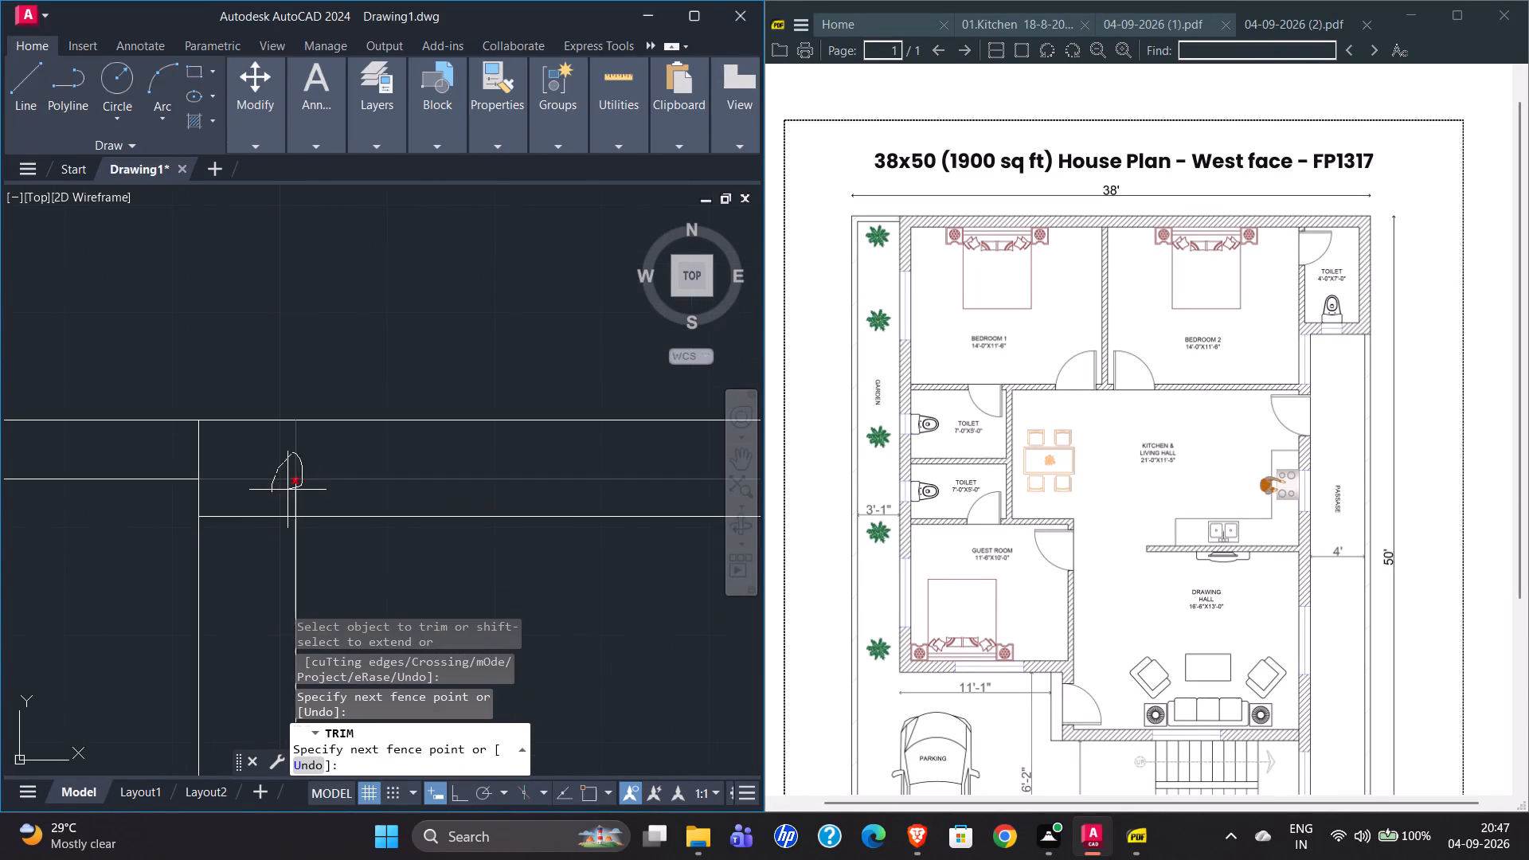
pyautogui.moveTo(287, 490); pyautogui.dragTo(287, 490)
# Trim the vertical wall line stubs protruding above the upper wall's inner line, up to the toilet-side wall, and end the trim.
pyautogui.scroll(-7, 202, 501)
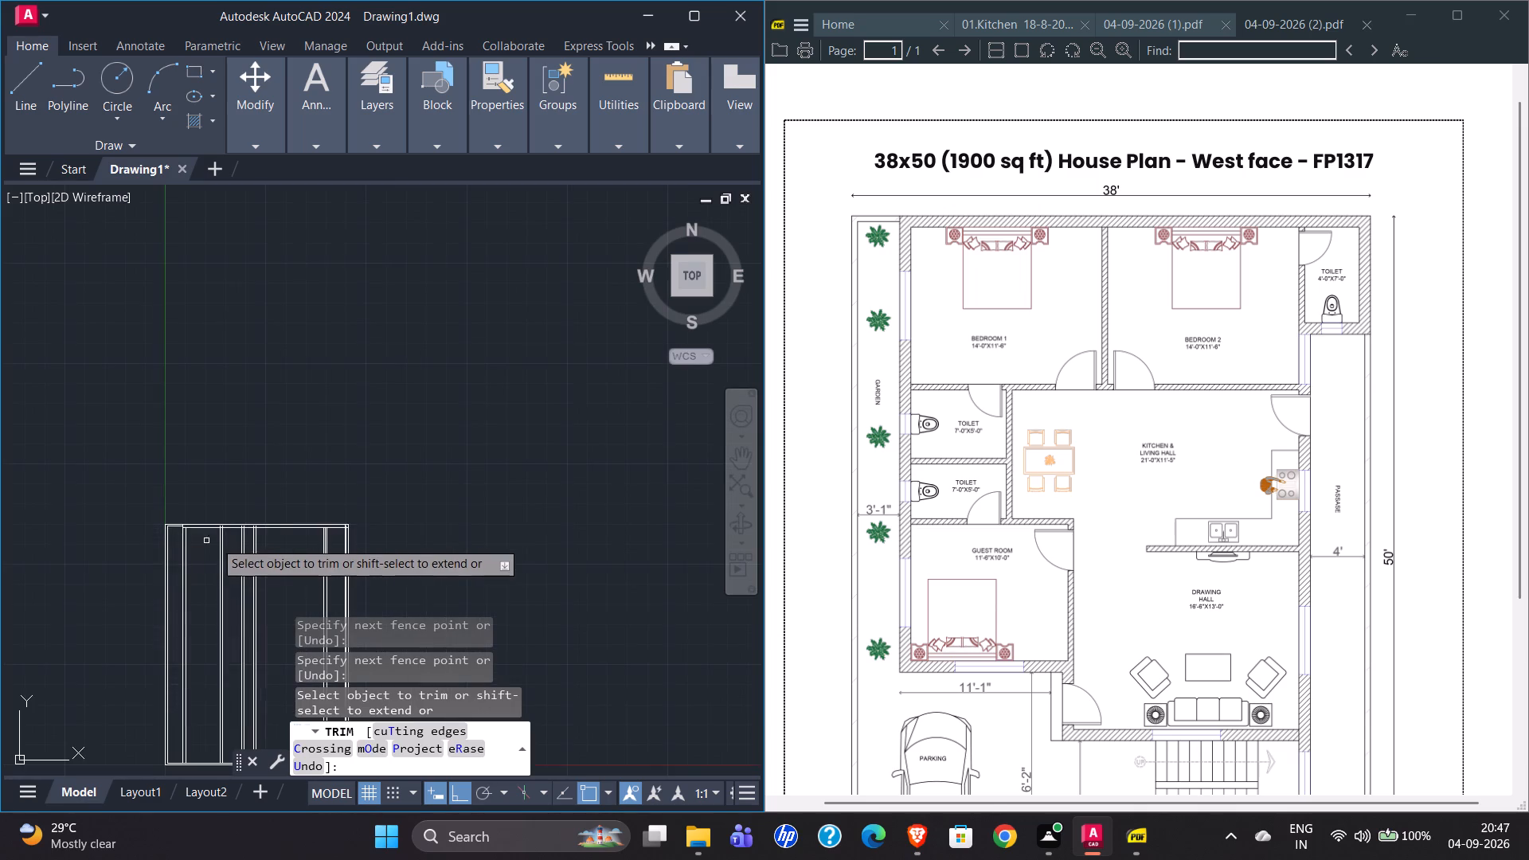
pyautogui.scroll(5, 280, 527)
pyautogui.scroll(-3, 270, 522)
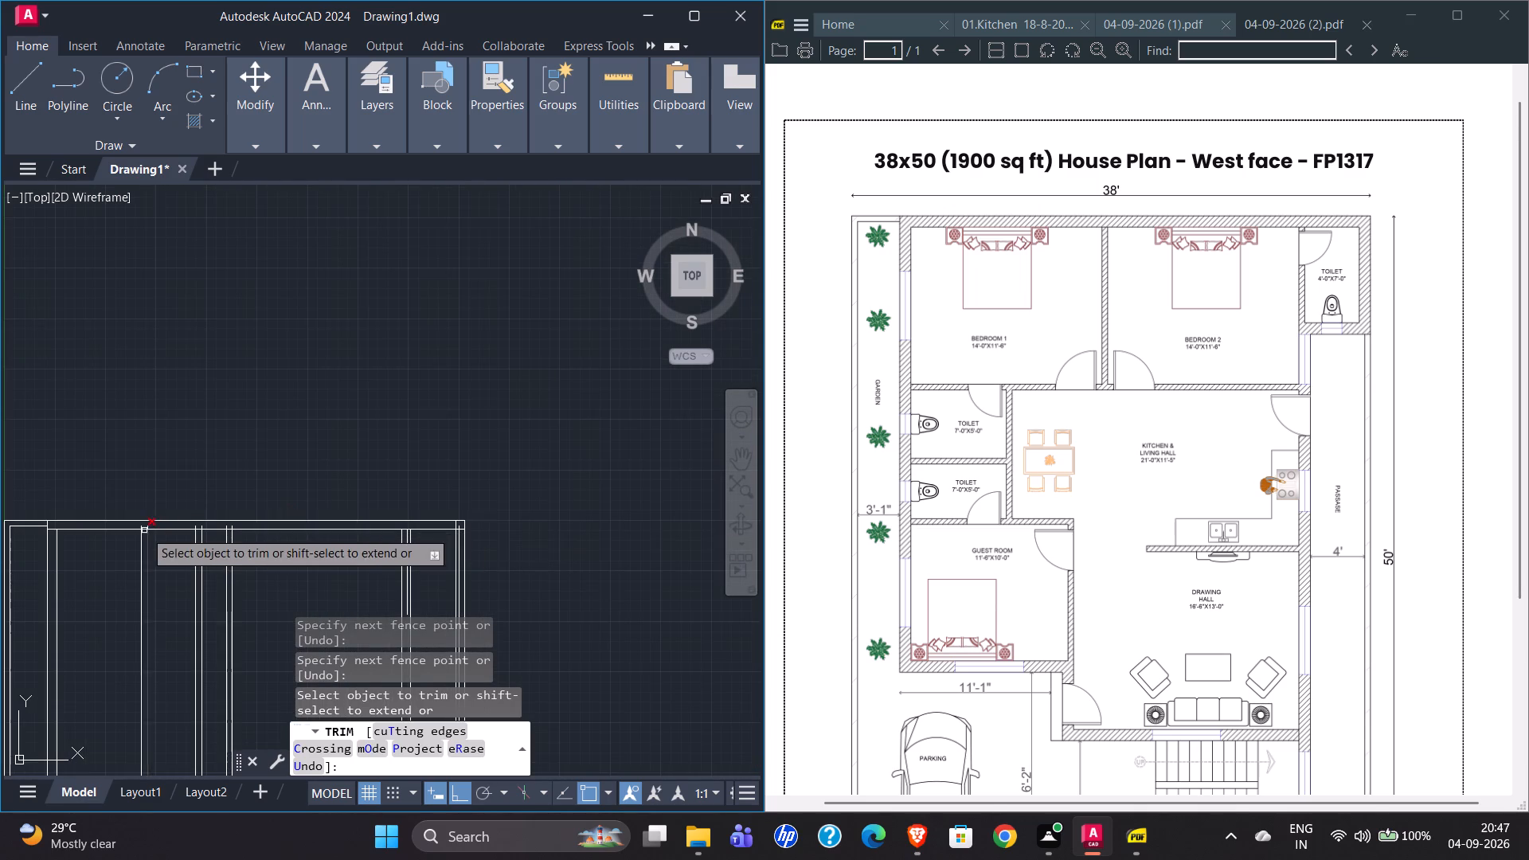
pyautogui.scroll(4, 140, 527)
pyautogui.moveTo(130, 537); pyautogui.dragTo(526, 545)
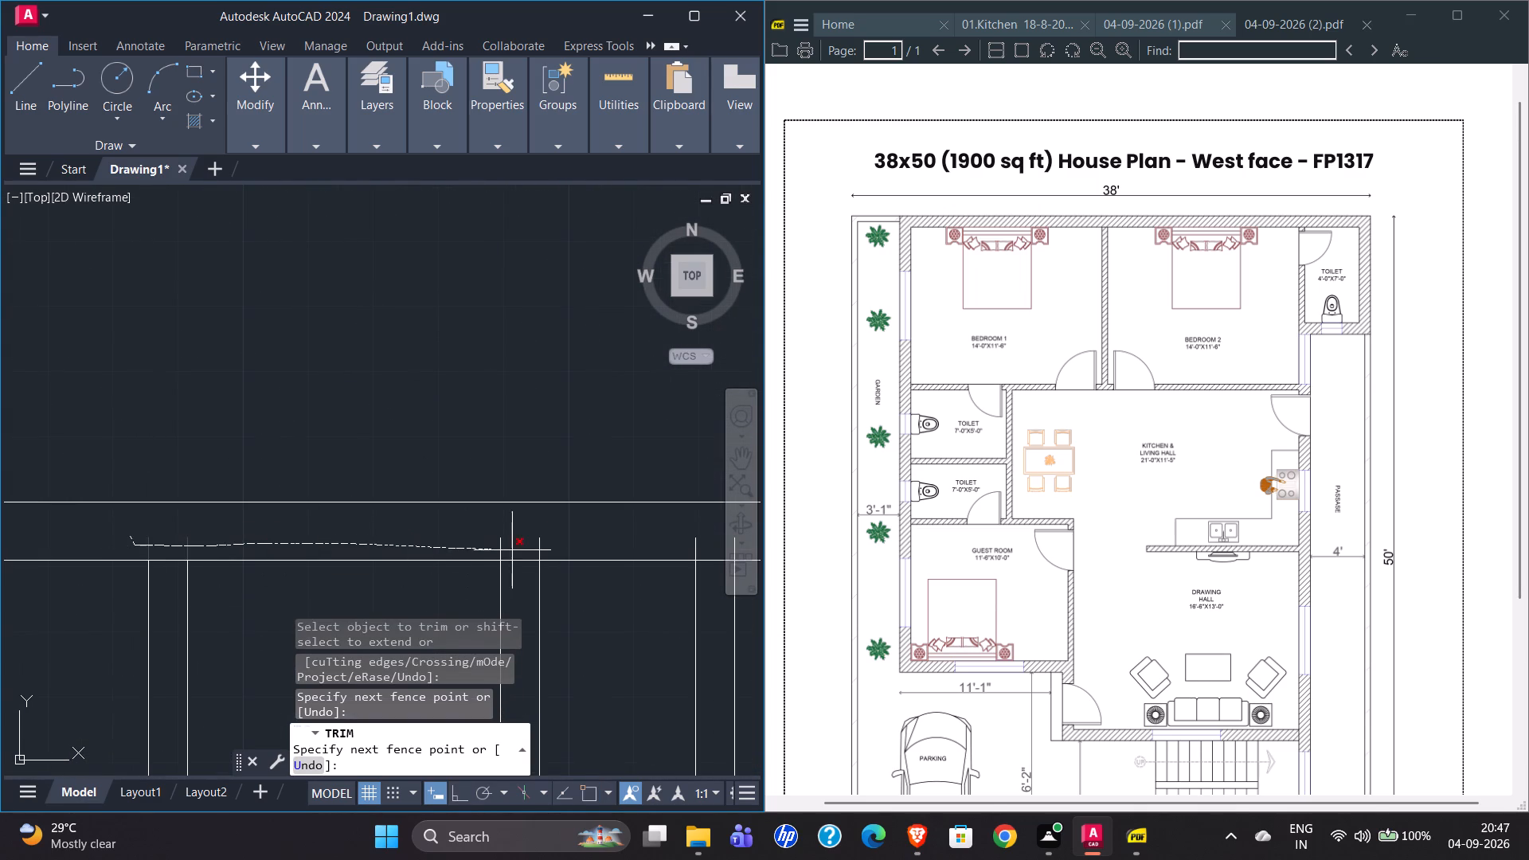
pyautogui.moveTo(526, 545); pyautogui.dragTo(586, 543)
pyautogui.scroll(-3, 172, 575)
pyautogui.scroll(4, 272, 577)
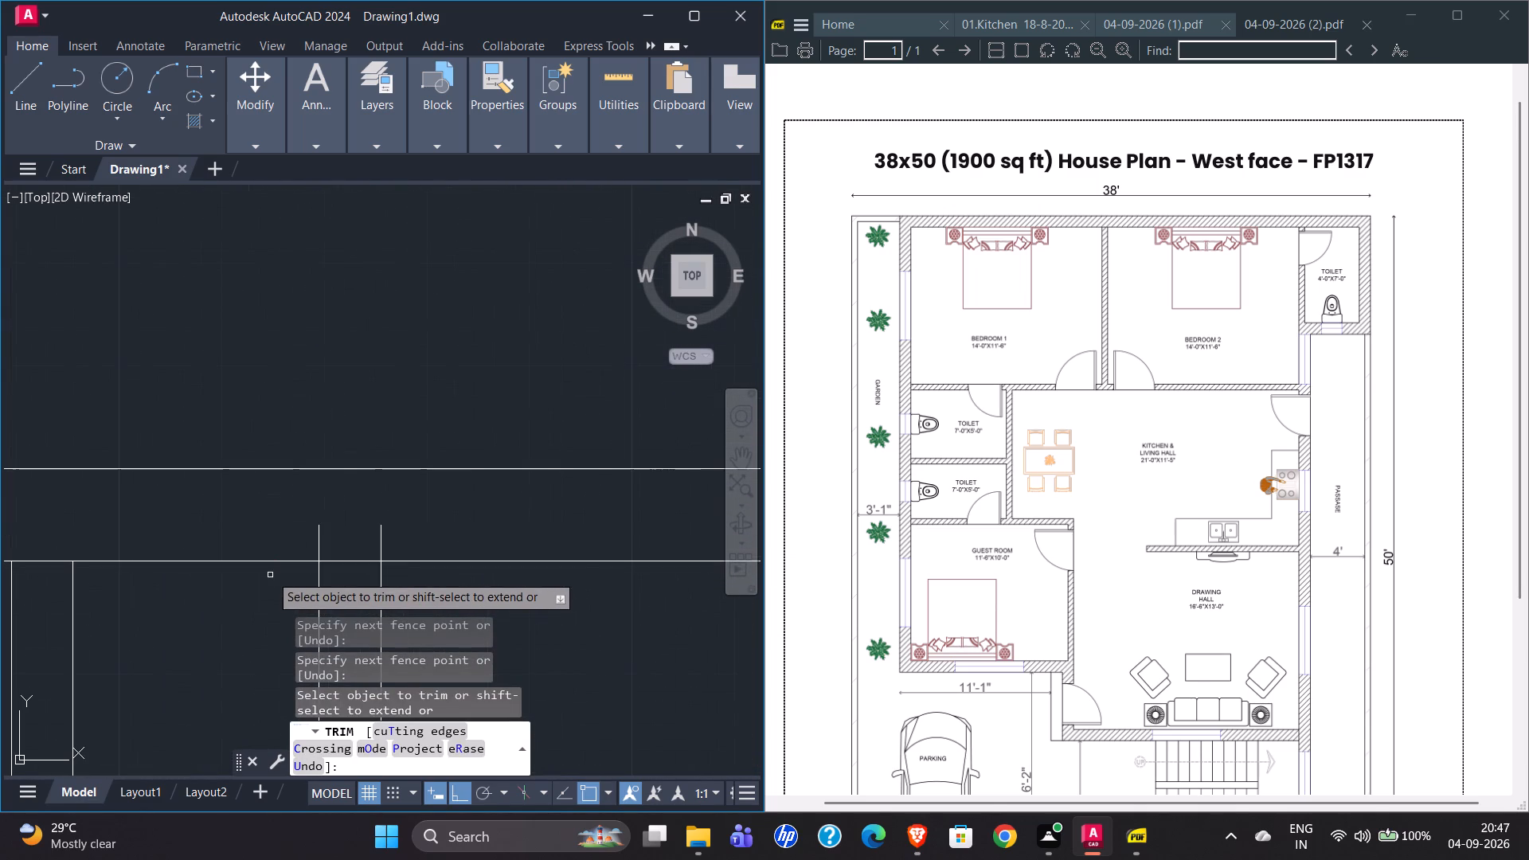
pyautogui.moveTo(284, 536); pyautogui.dragTo(417, 544)
pyautogui.scroll(-3, 247, 524)
pyautogui.scroll(-1, 402, 506)
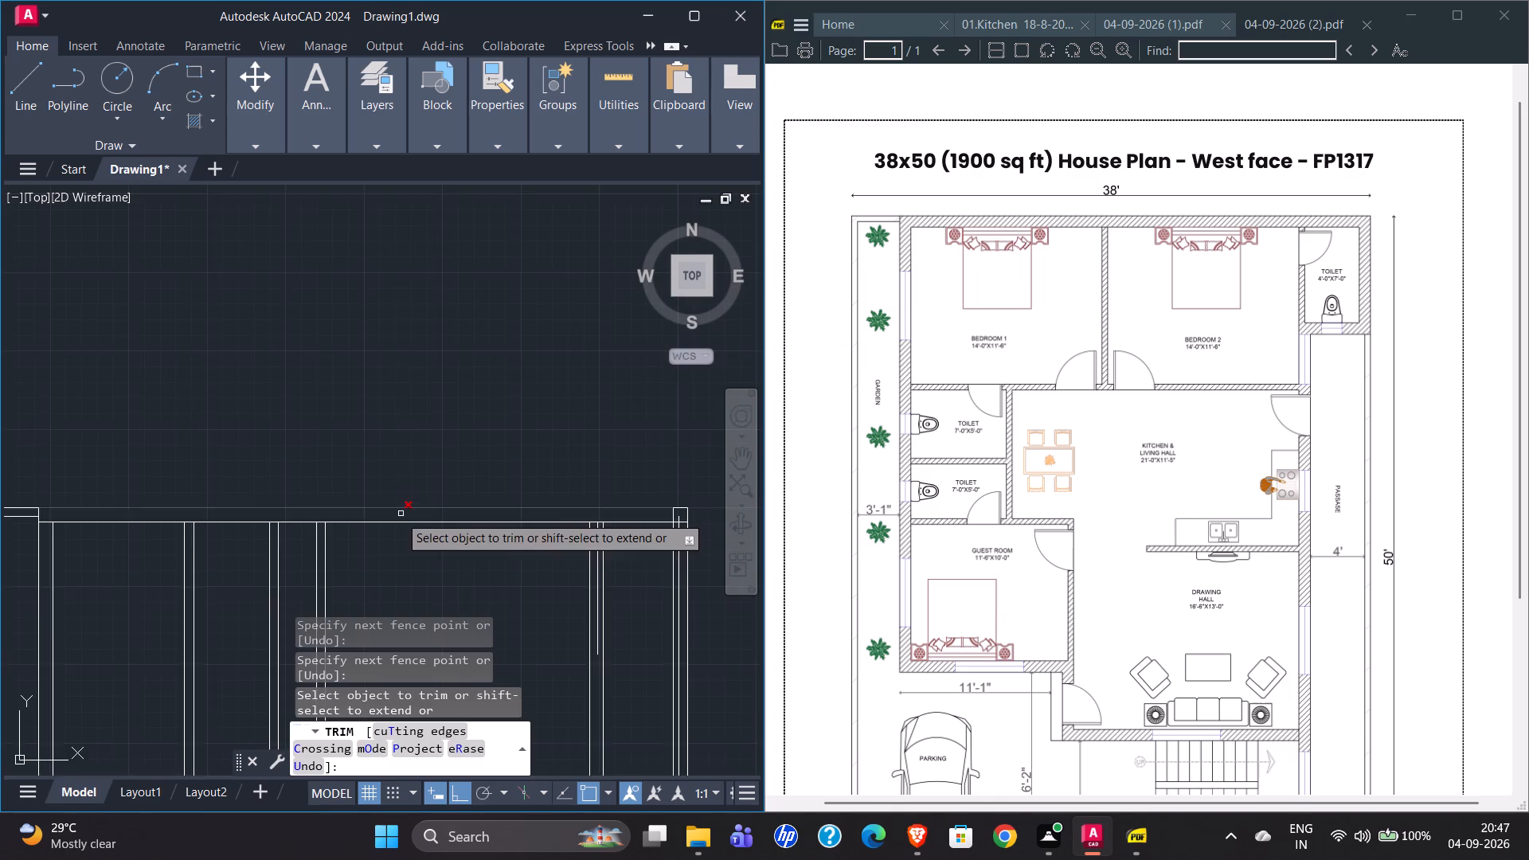
pyautogui.scroll(-1, 397, 518)
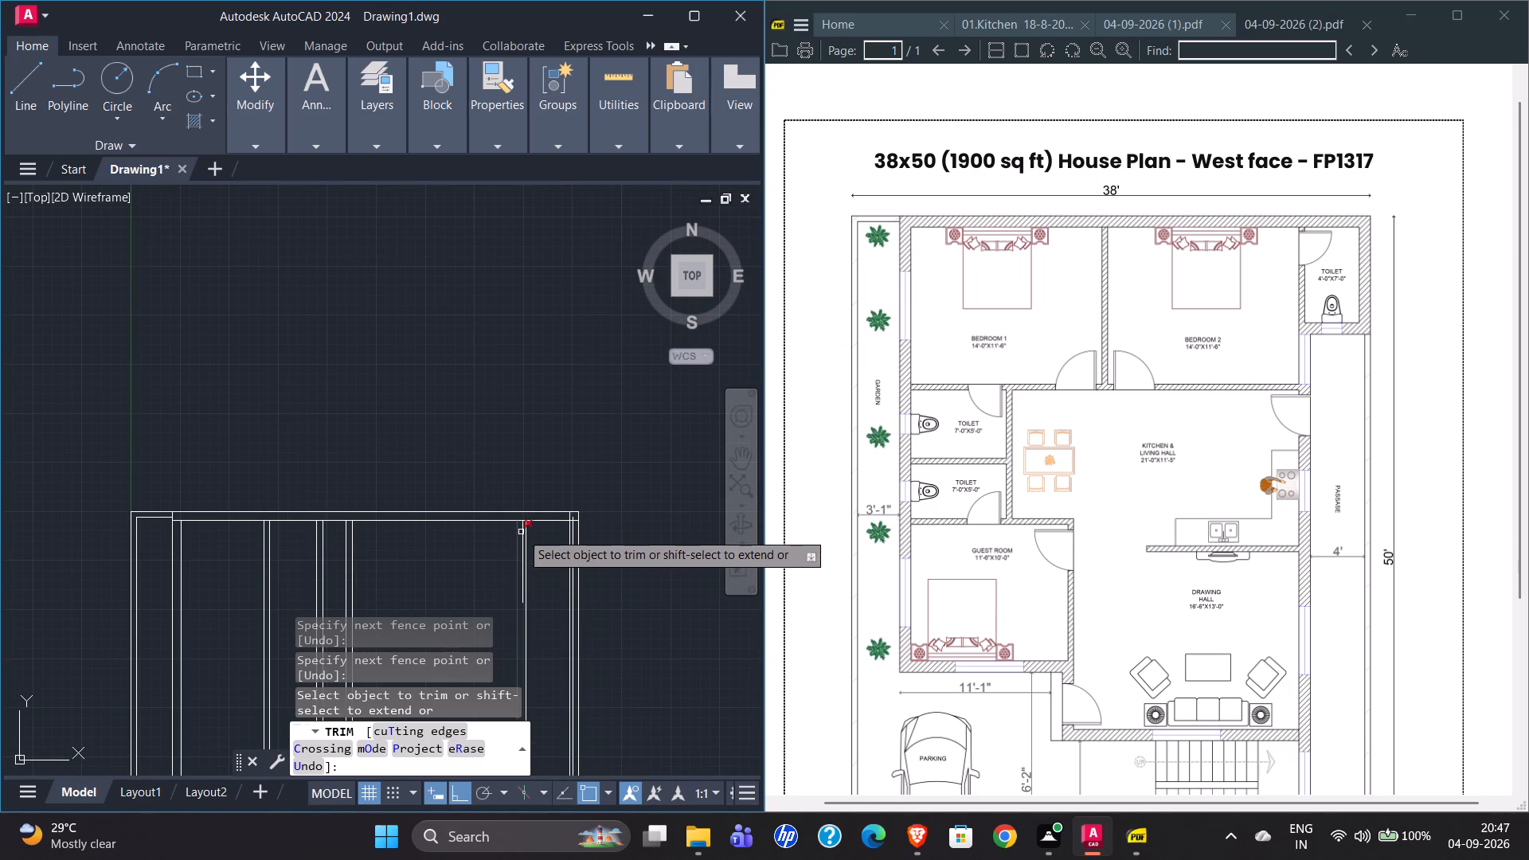
pyautogui.scroll(3, 533, 522)
pyautogui.scroll(-2, 527, 573)
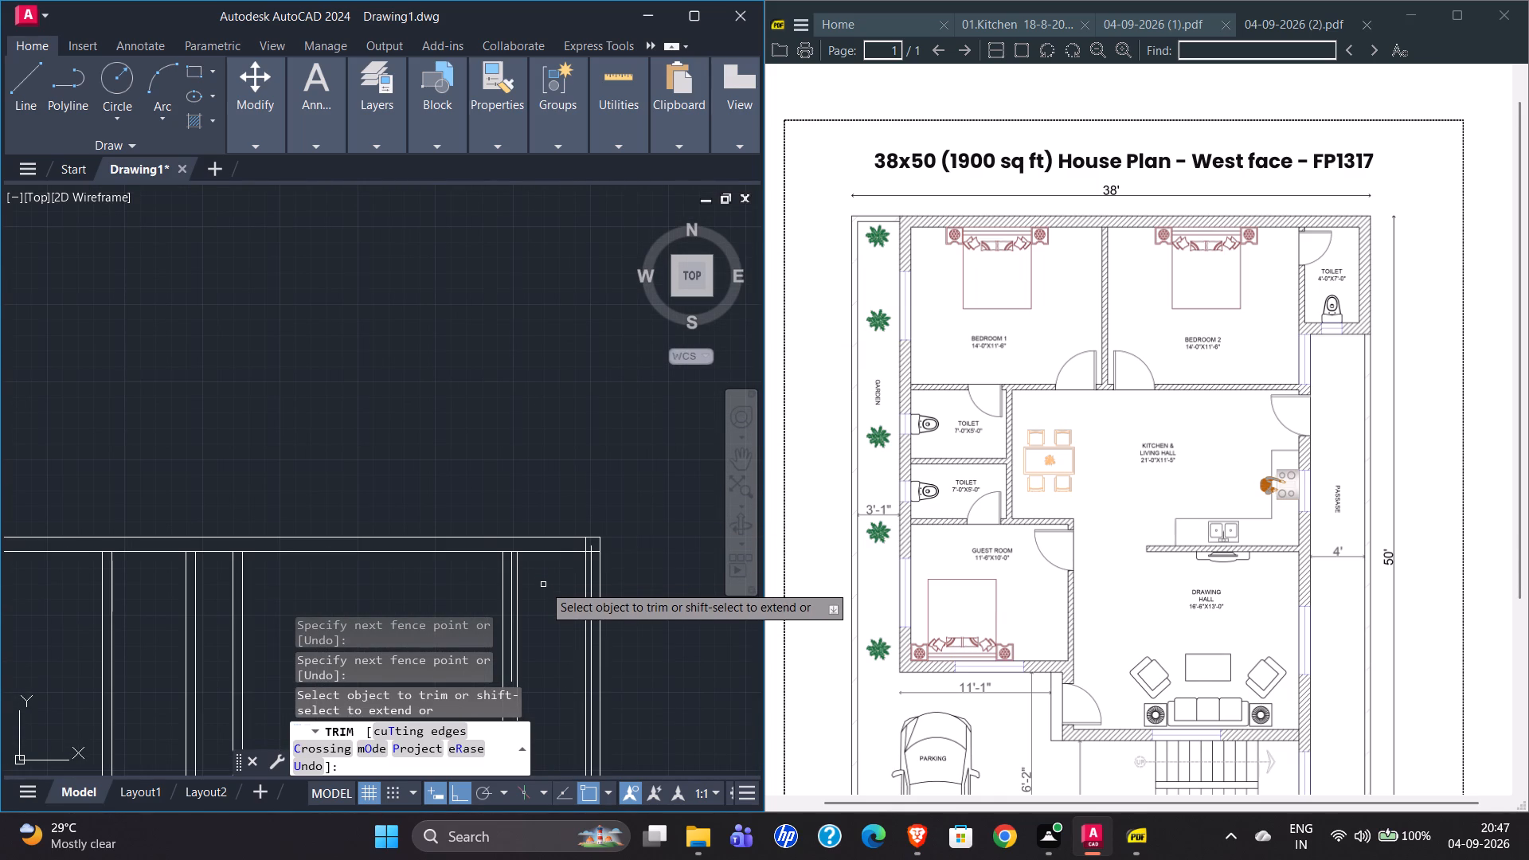
pyautogui.scroll(3, 557, 584)
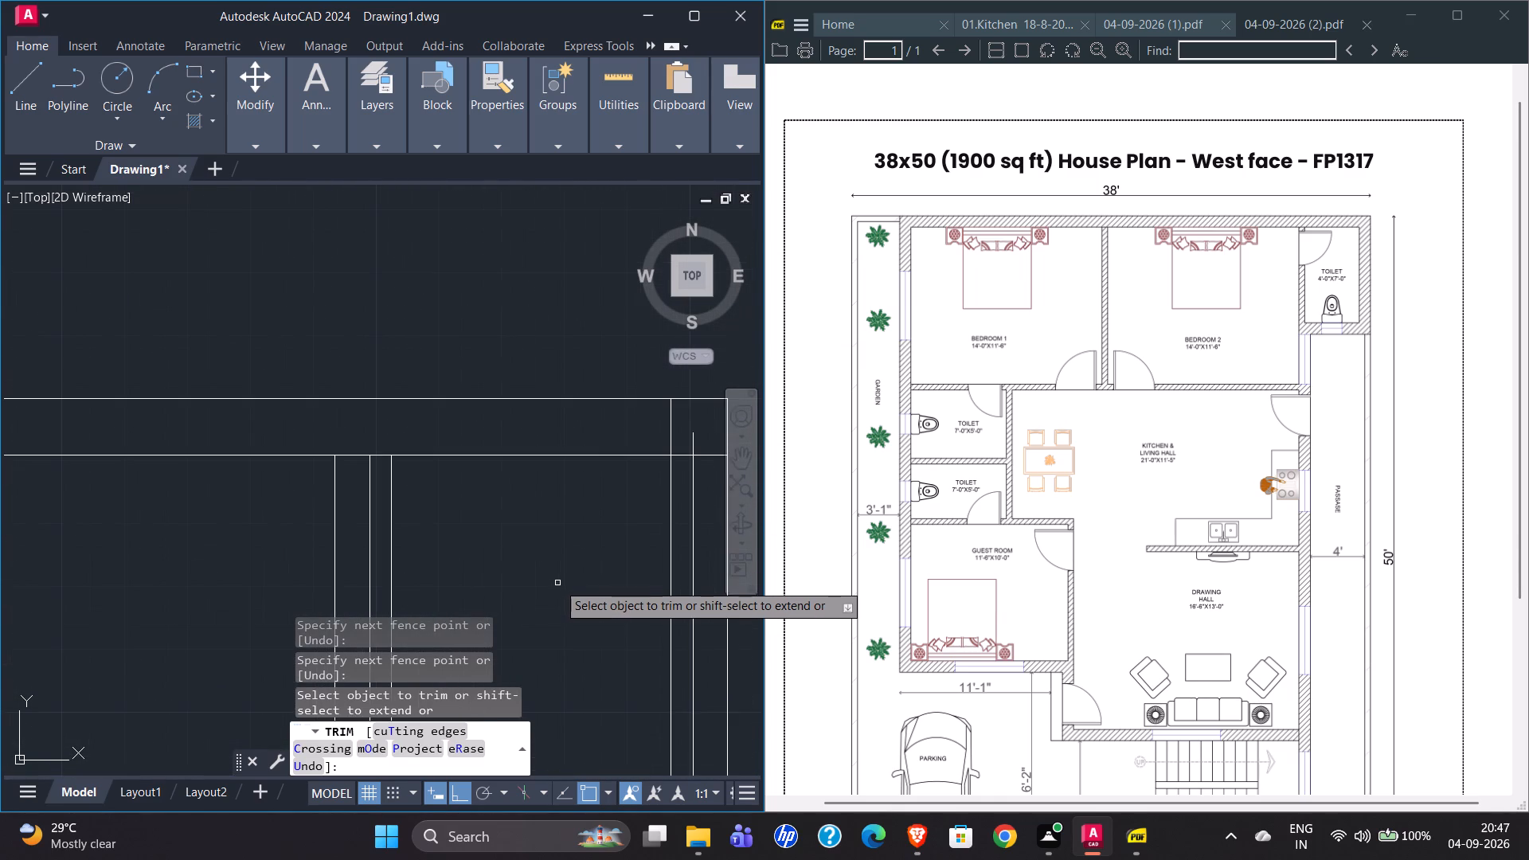
pyautogui.scroll(-2, 425, 544)
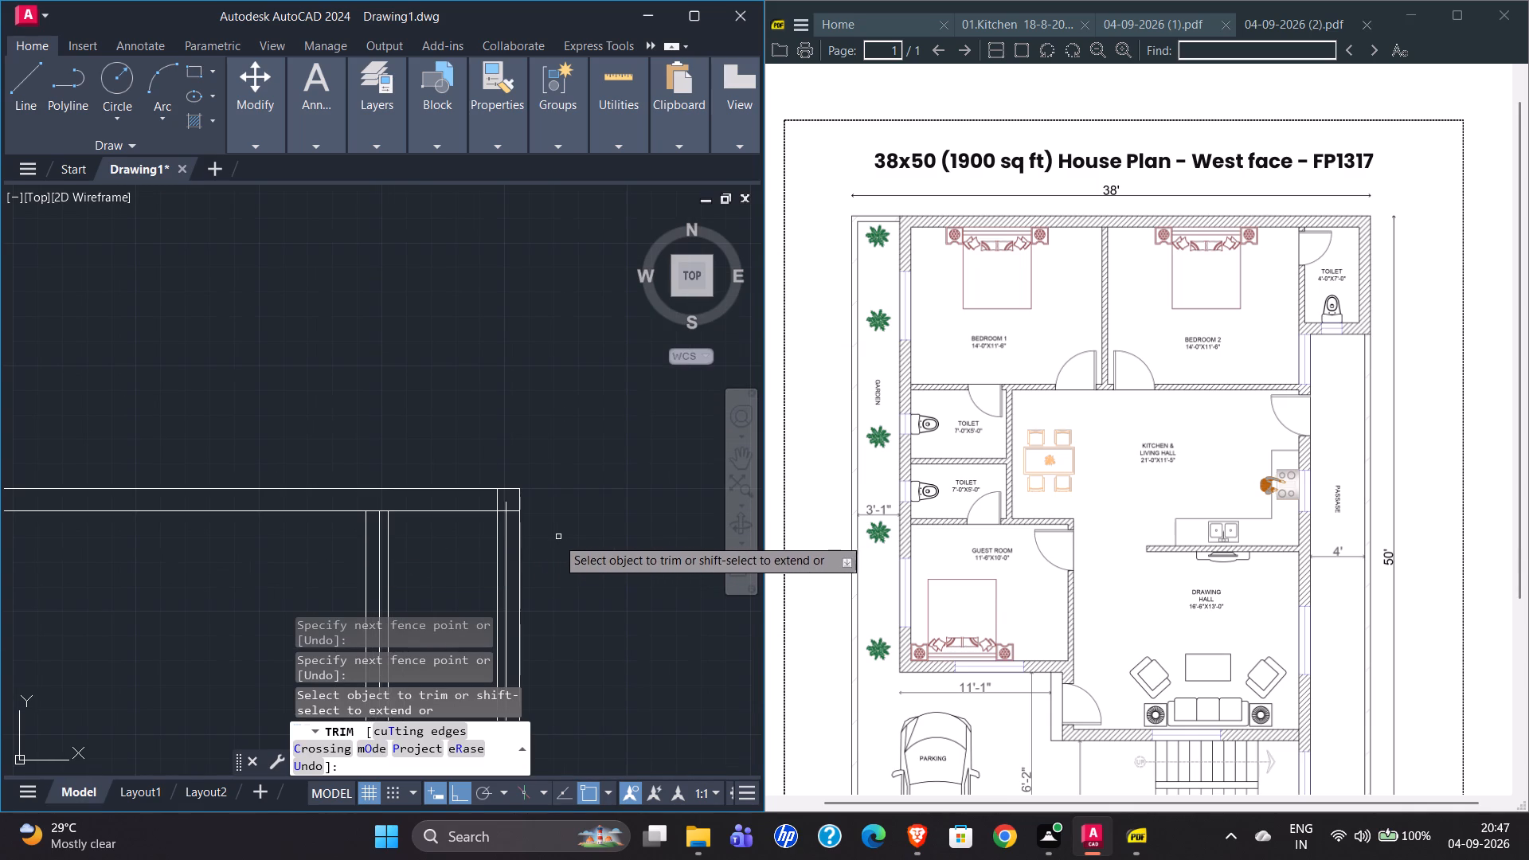
pyautogui.scroll(-2, 506, 448)
pyautogui.scroll(3, 528, 562)
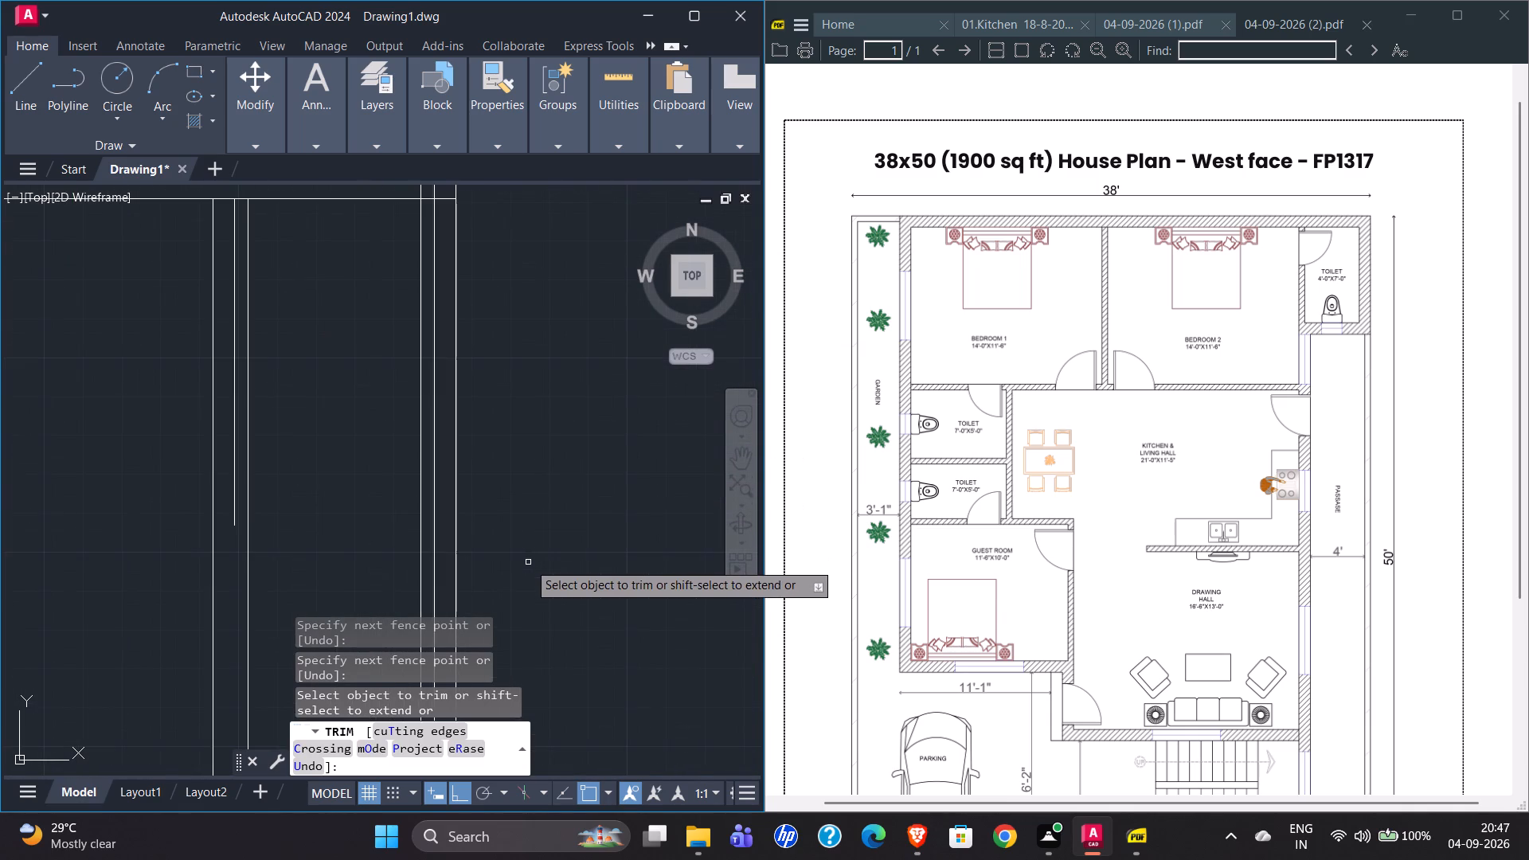
pyautogui.press('Escape')
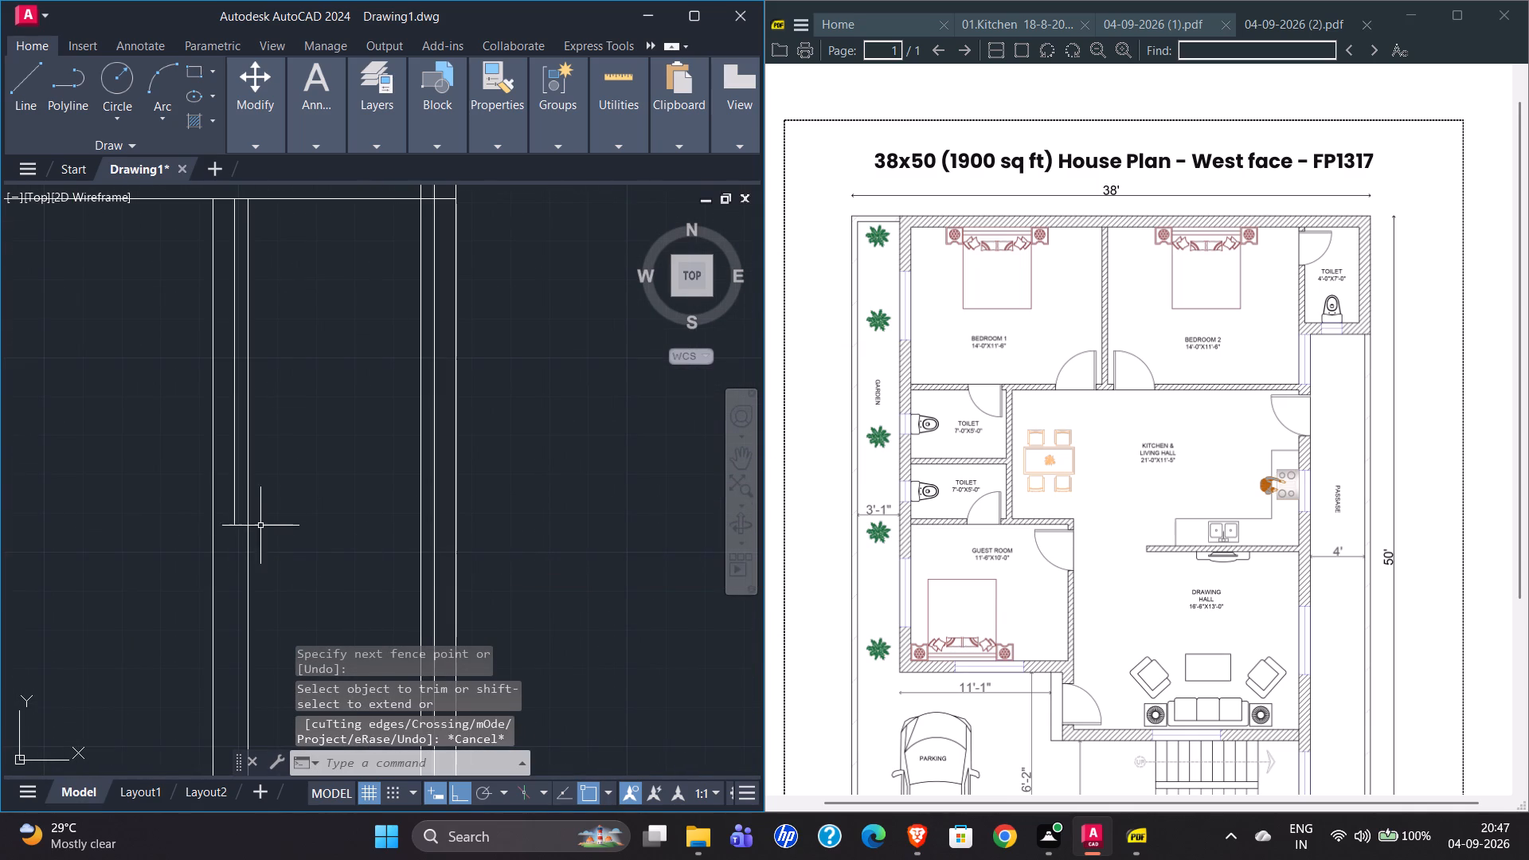
# Draw a horizontal 4' line from the lower end of the 7' toilet line across to the outer wall's inner line.
pyautogui.press('l')
pyautogui.press('Return')
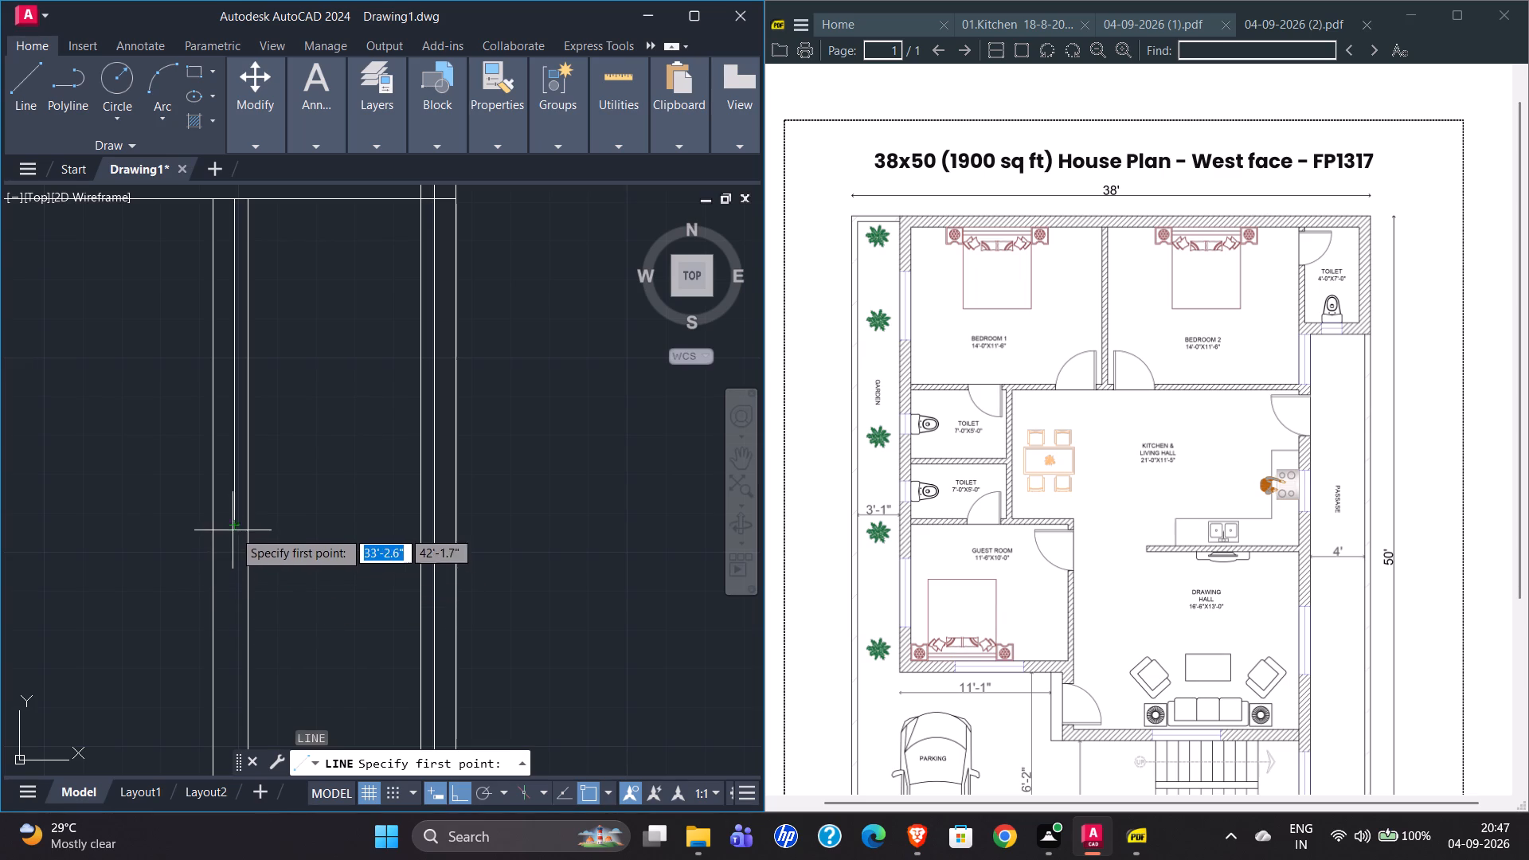
pyautogui.click(233, 530)
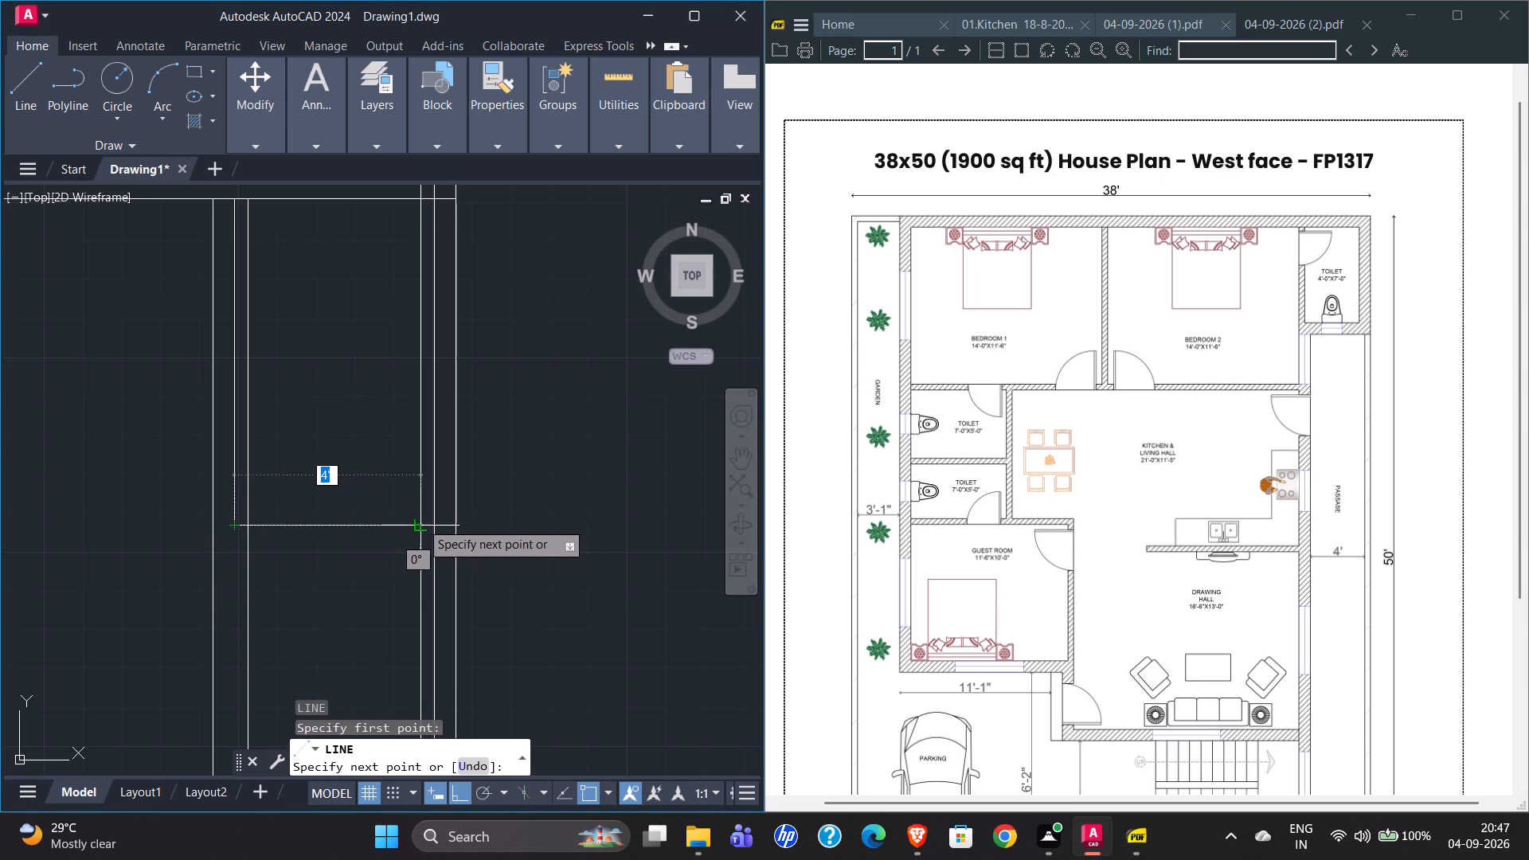
pyautogui.click(418, 522)
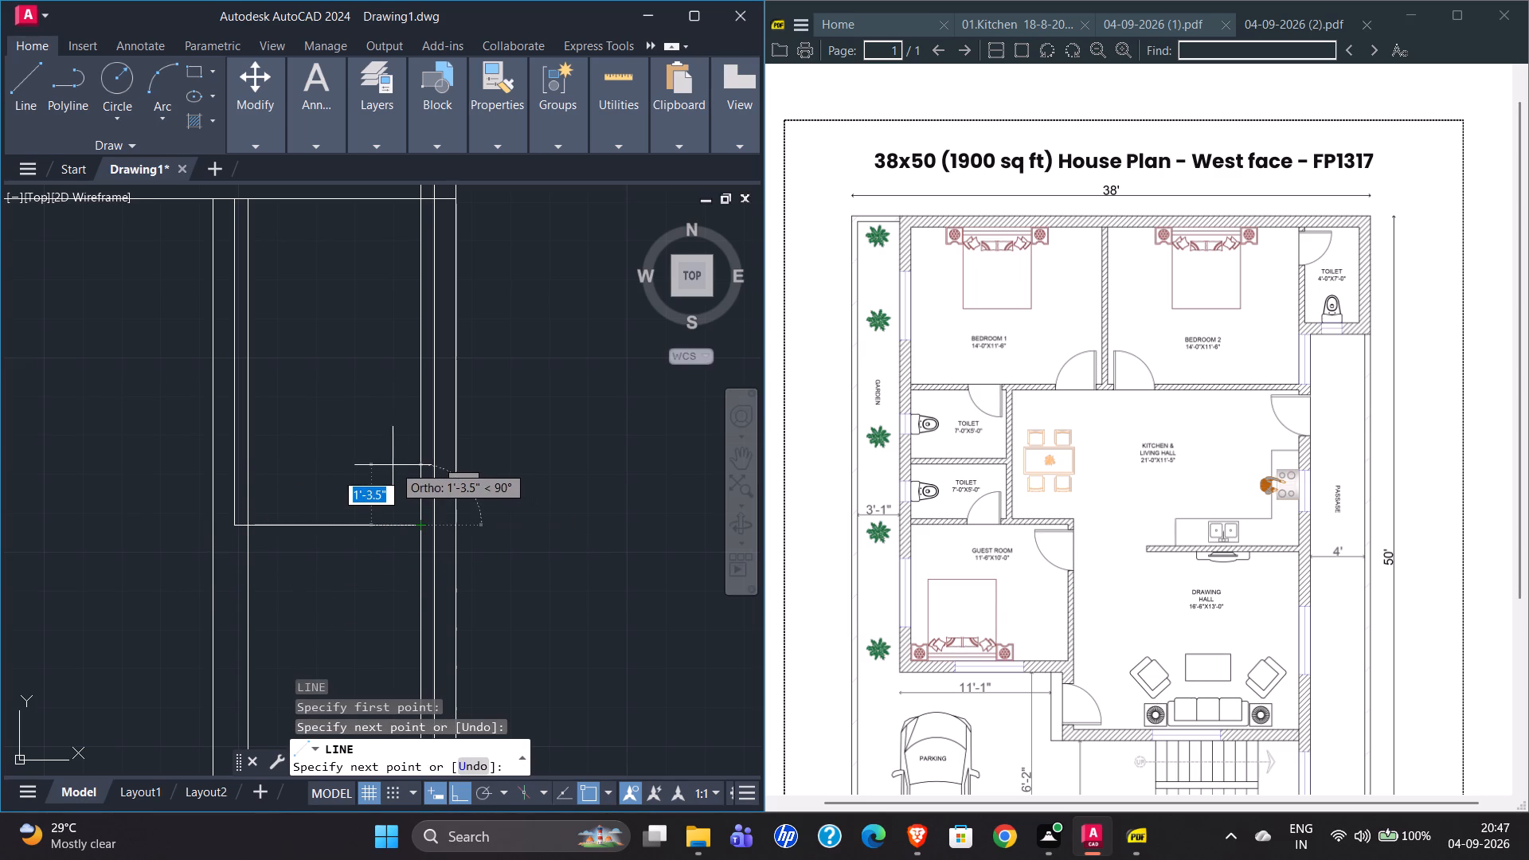
pyautogui.press('Escape')
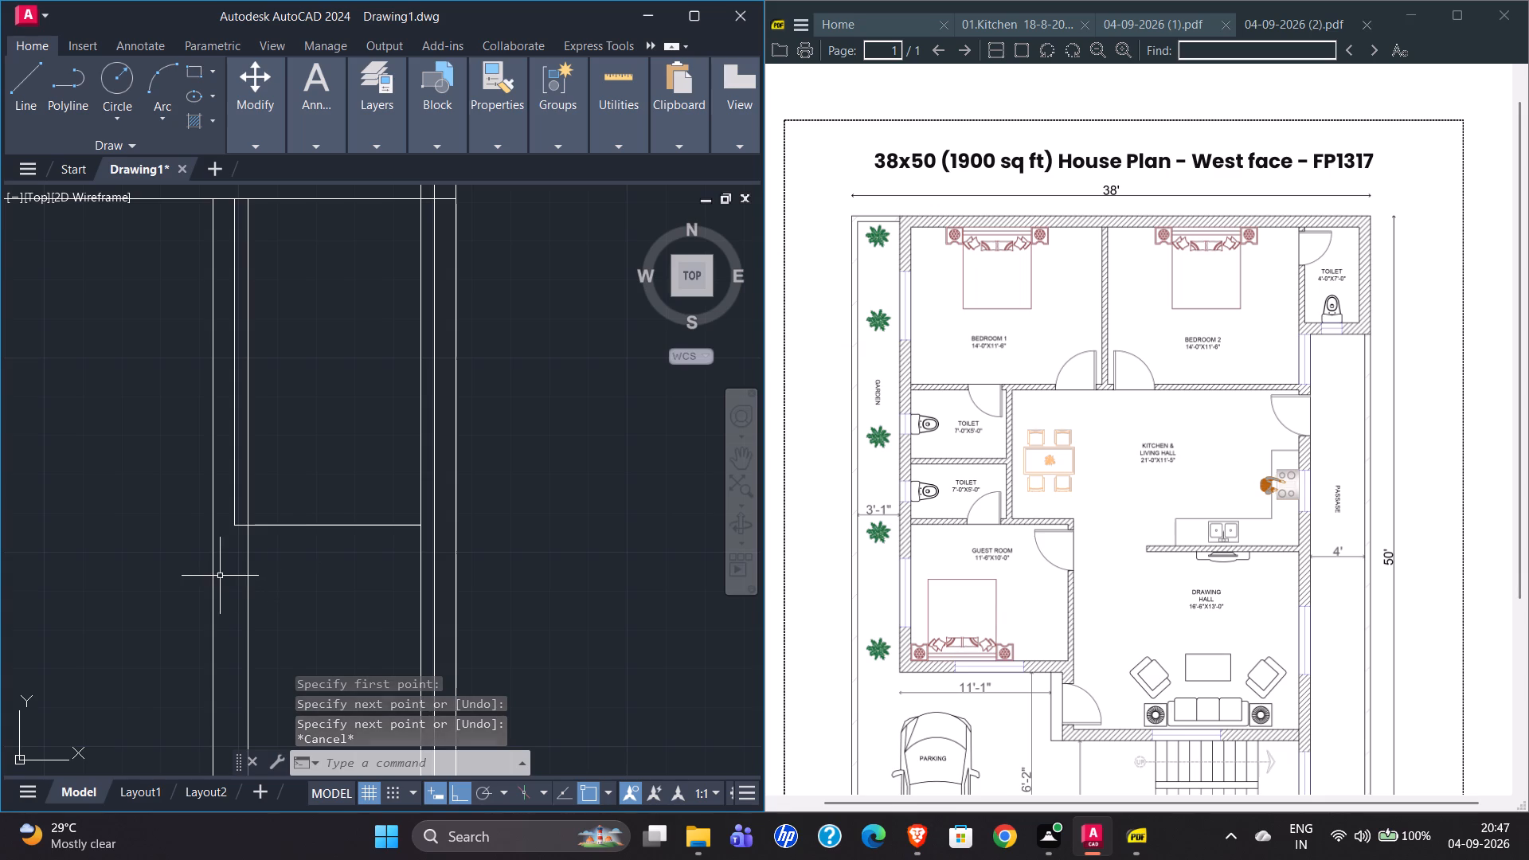
# Offset the 4' toilet line 9" downward, away from the toilet interior, and end the offset.
pyautogui.click(296, 527)
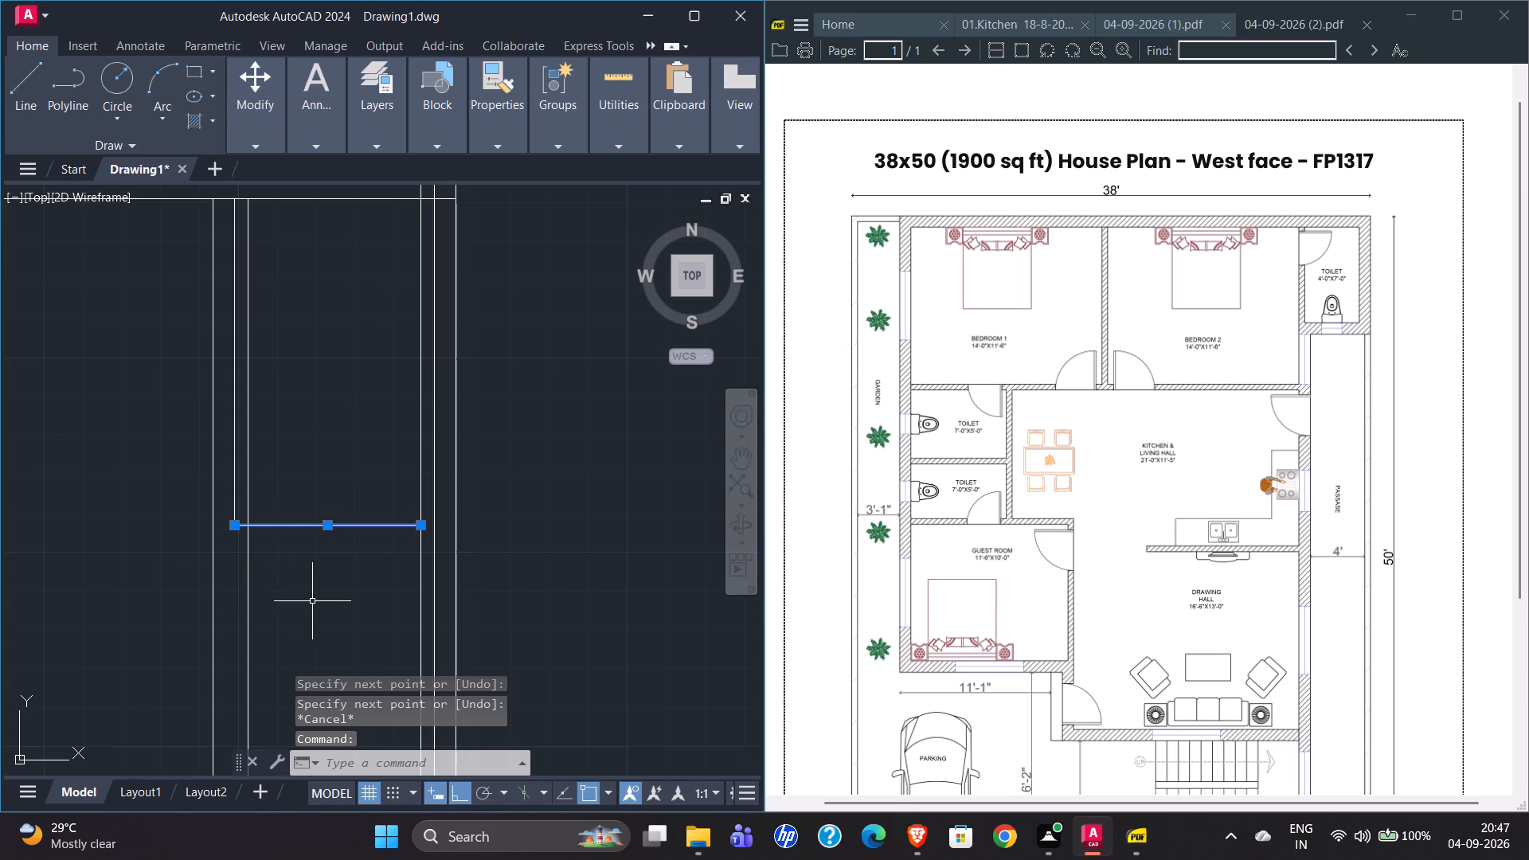
pyautogui.press('o')
pyautogui.press('Return')
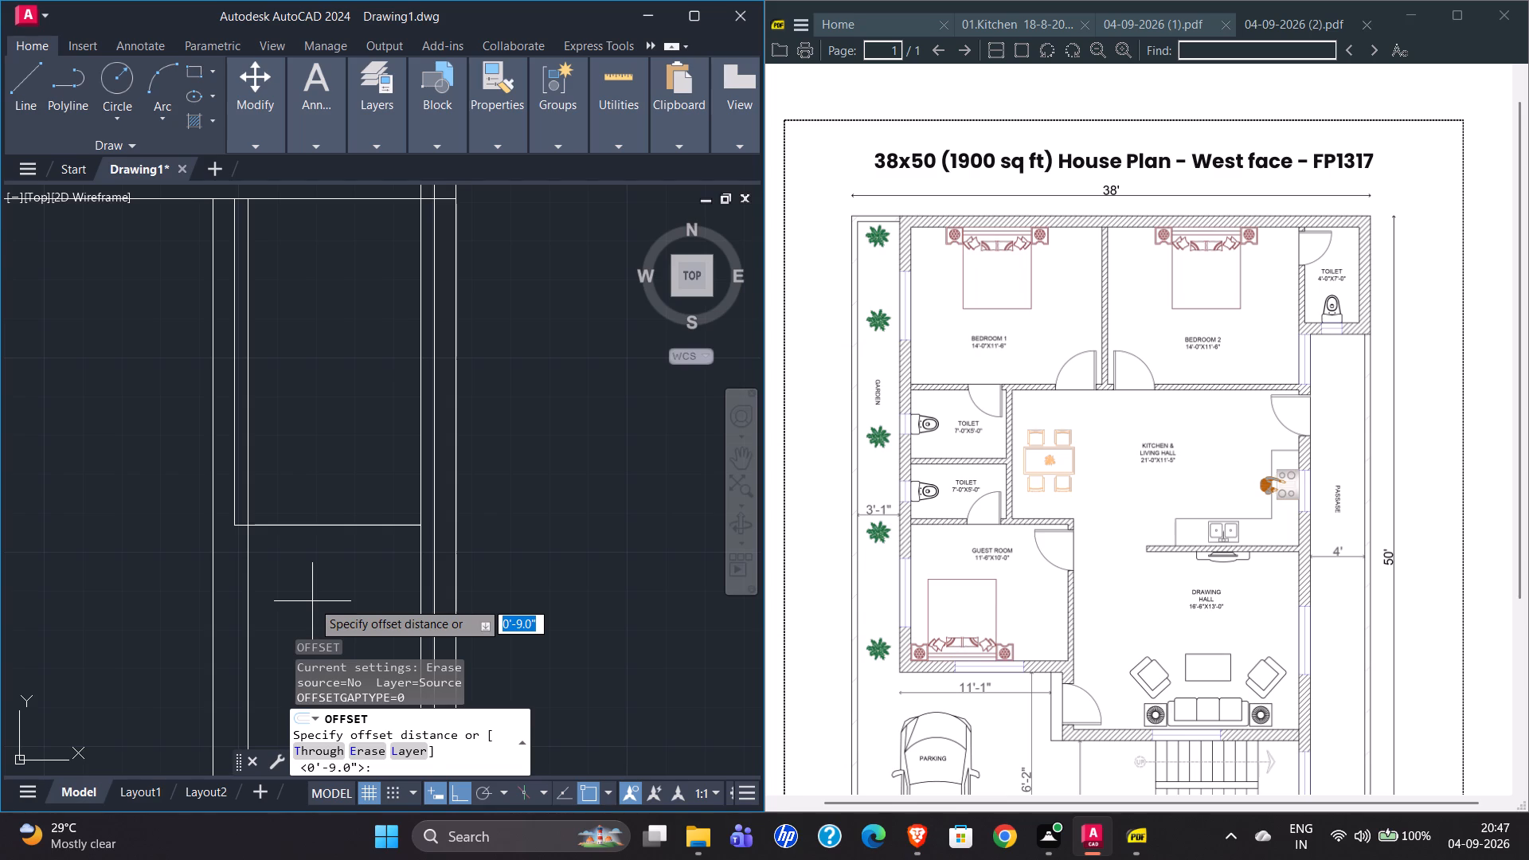
pyautogui.press('Return')
pyautogui.click(311, 606)
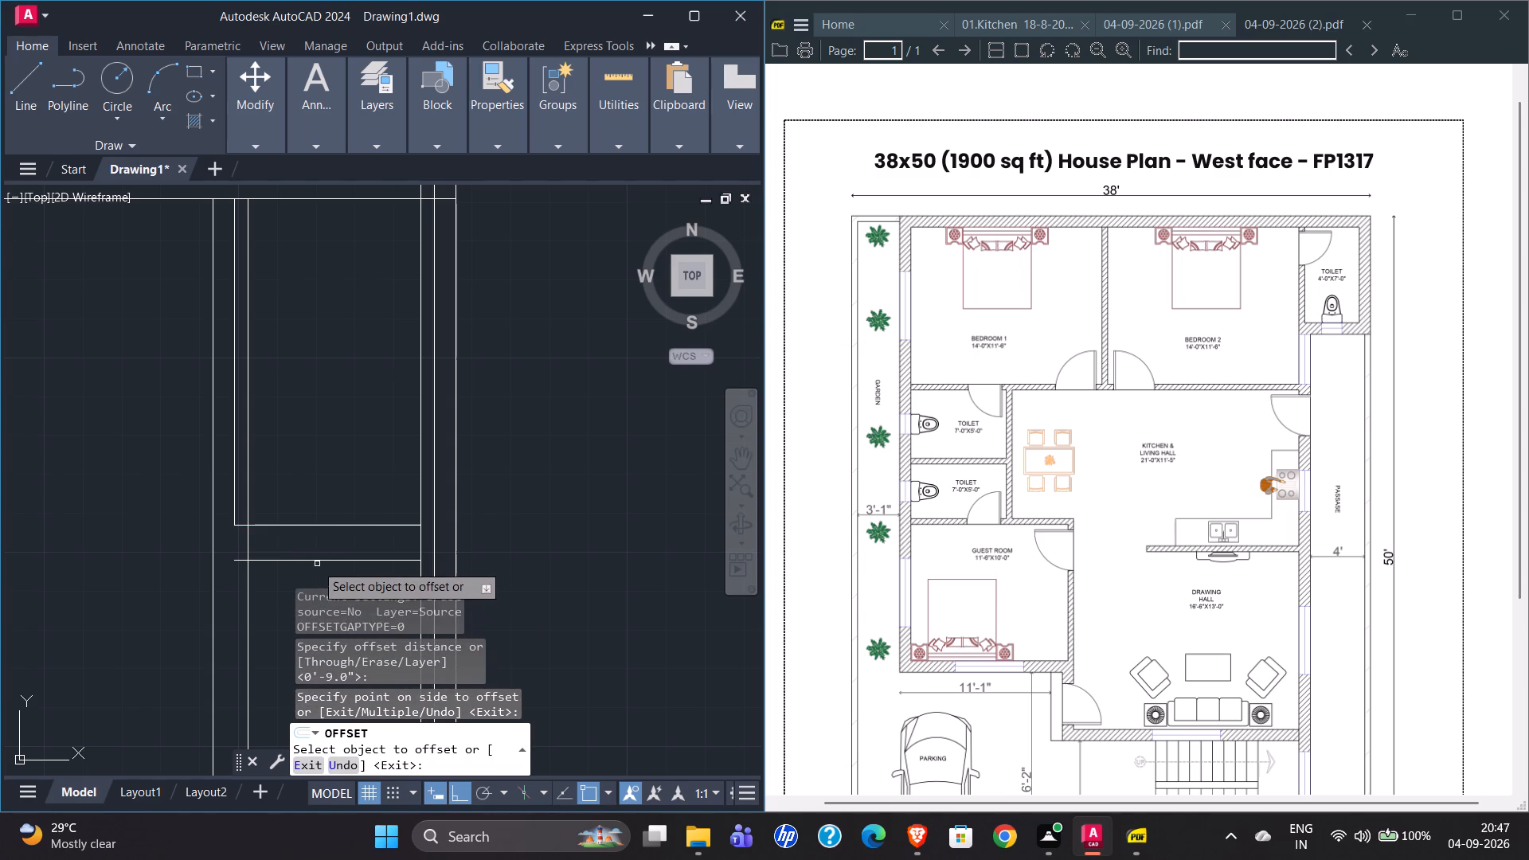
pyautogui.press('Escape')
# Extend the toilet's offset lower wall line to the outer boundary on one end and the bedroom-side wall's far line on the other.
pyautogui.write('EX')
pyautogui.press('Return')
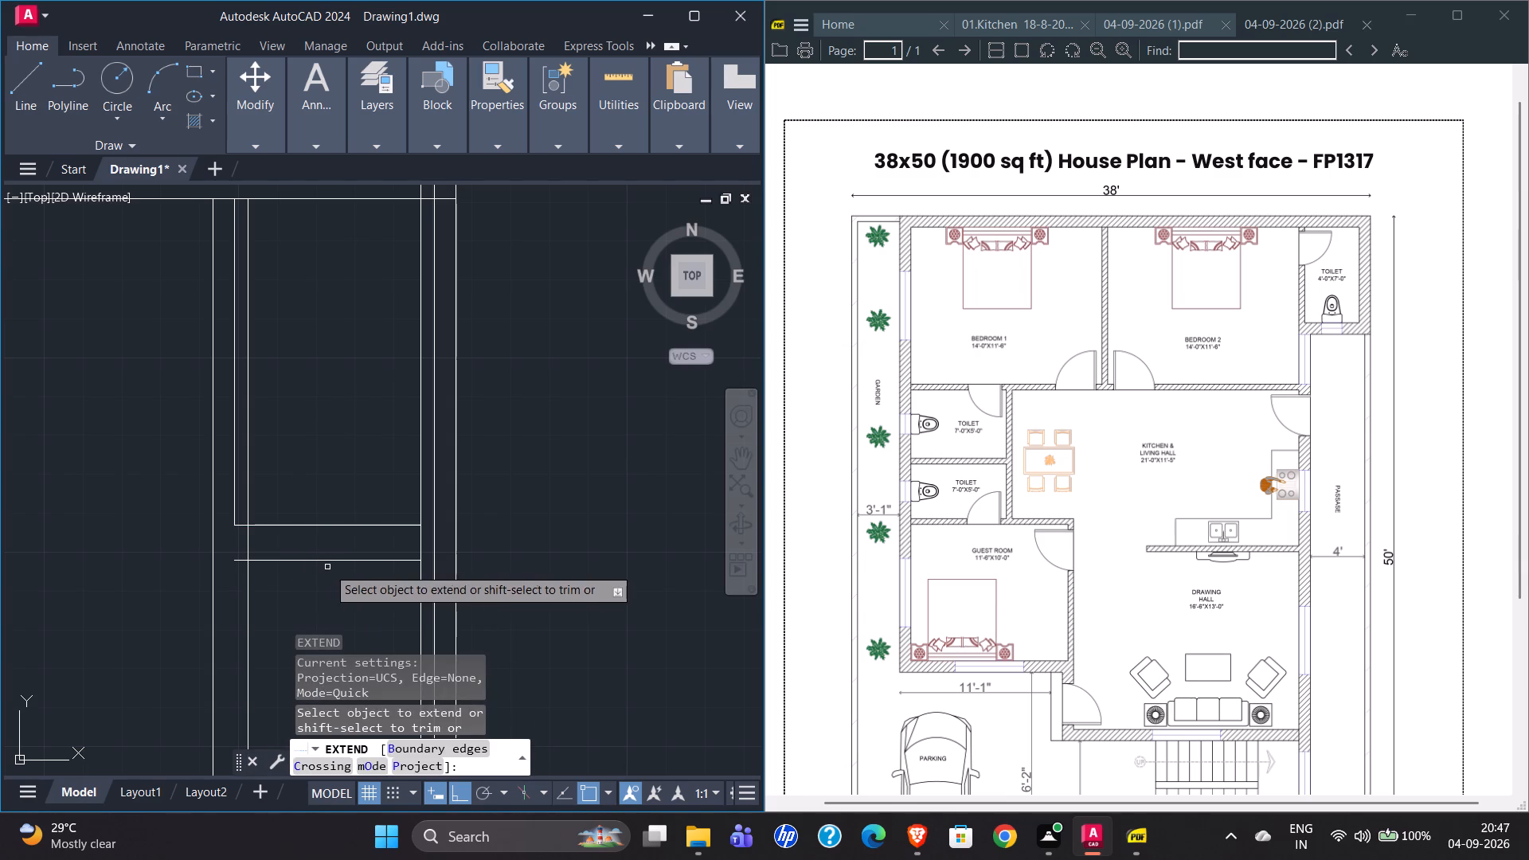
pyautogui.click(405, 560)
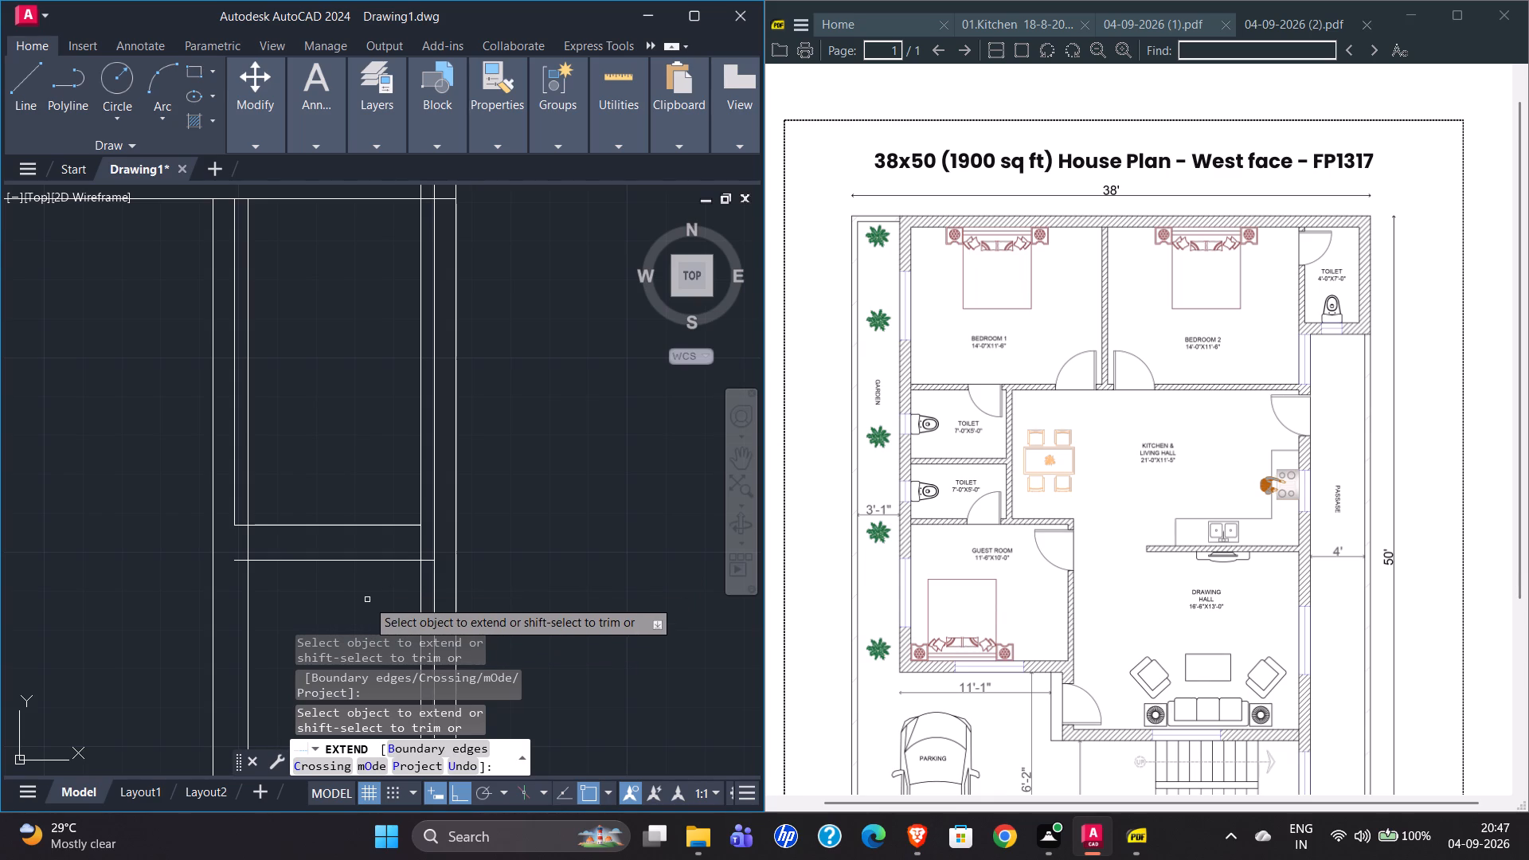
pyautogui.click(375, 561)
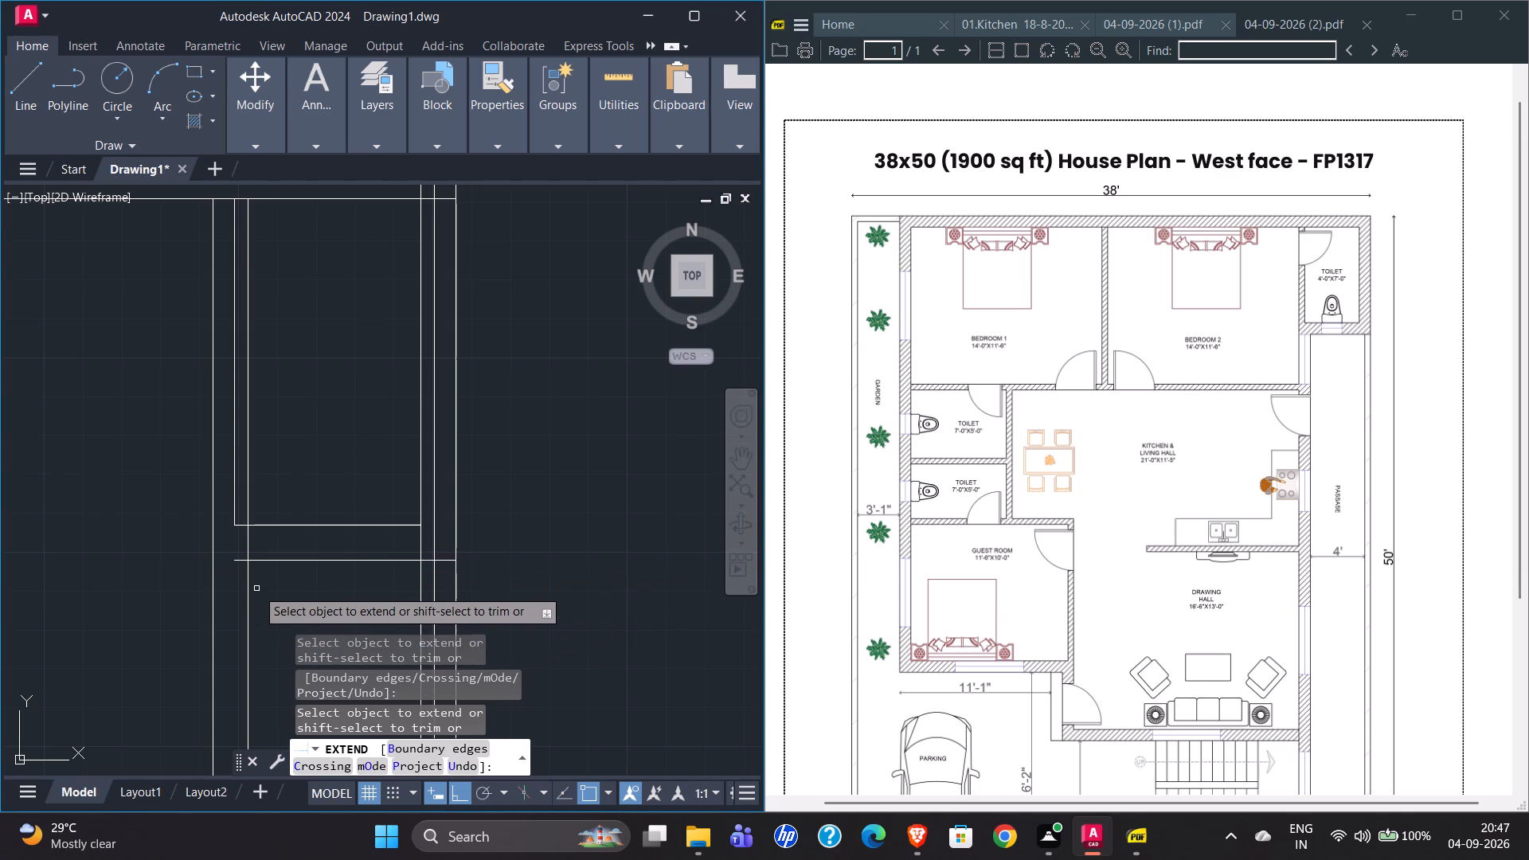
pyautogui.click(264, 560)
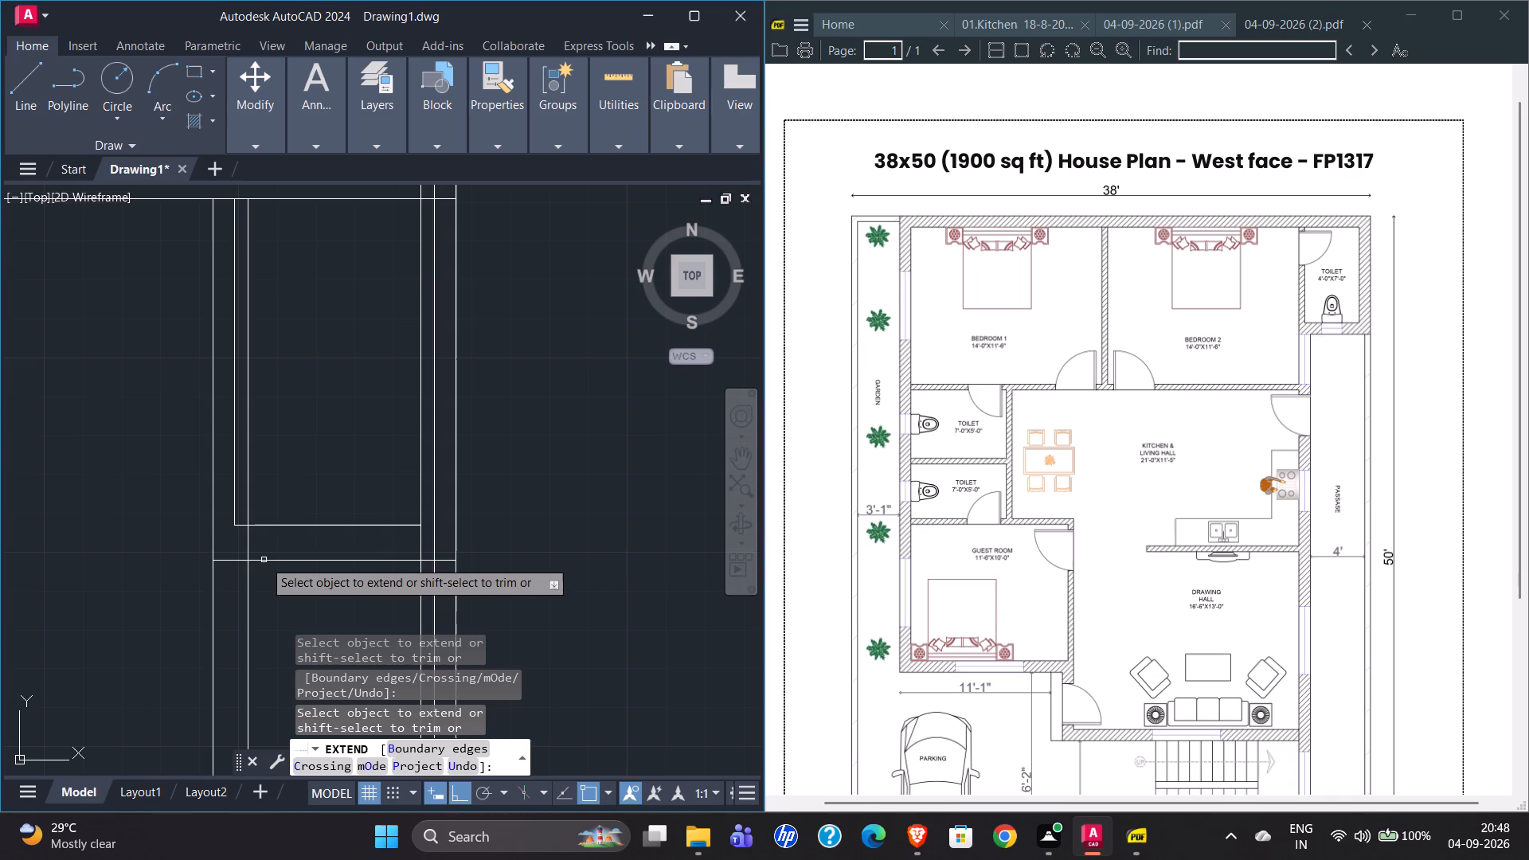
pyautogui.press('Escape')
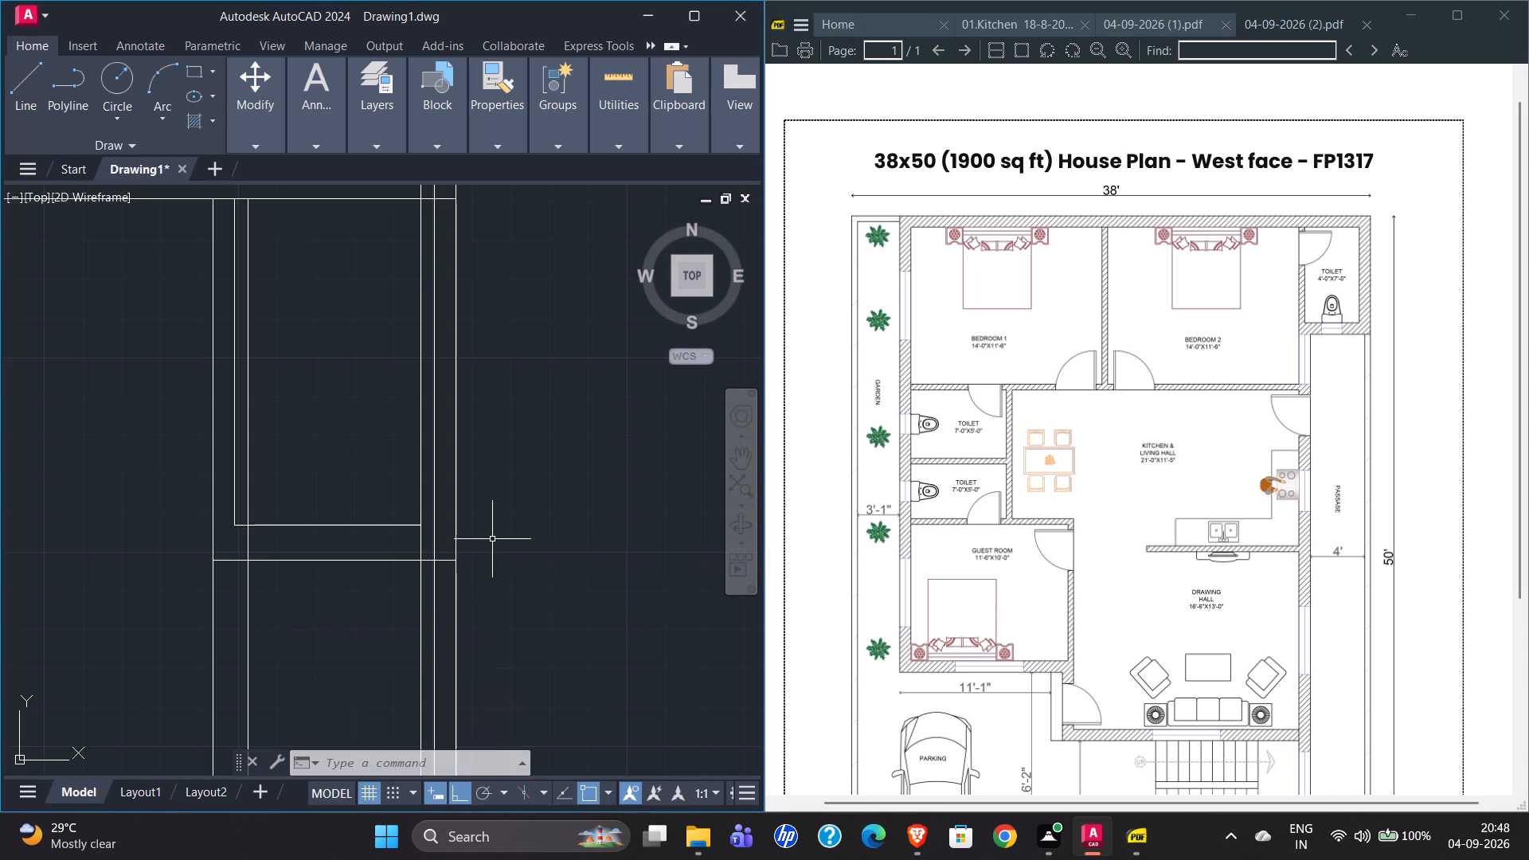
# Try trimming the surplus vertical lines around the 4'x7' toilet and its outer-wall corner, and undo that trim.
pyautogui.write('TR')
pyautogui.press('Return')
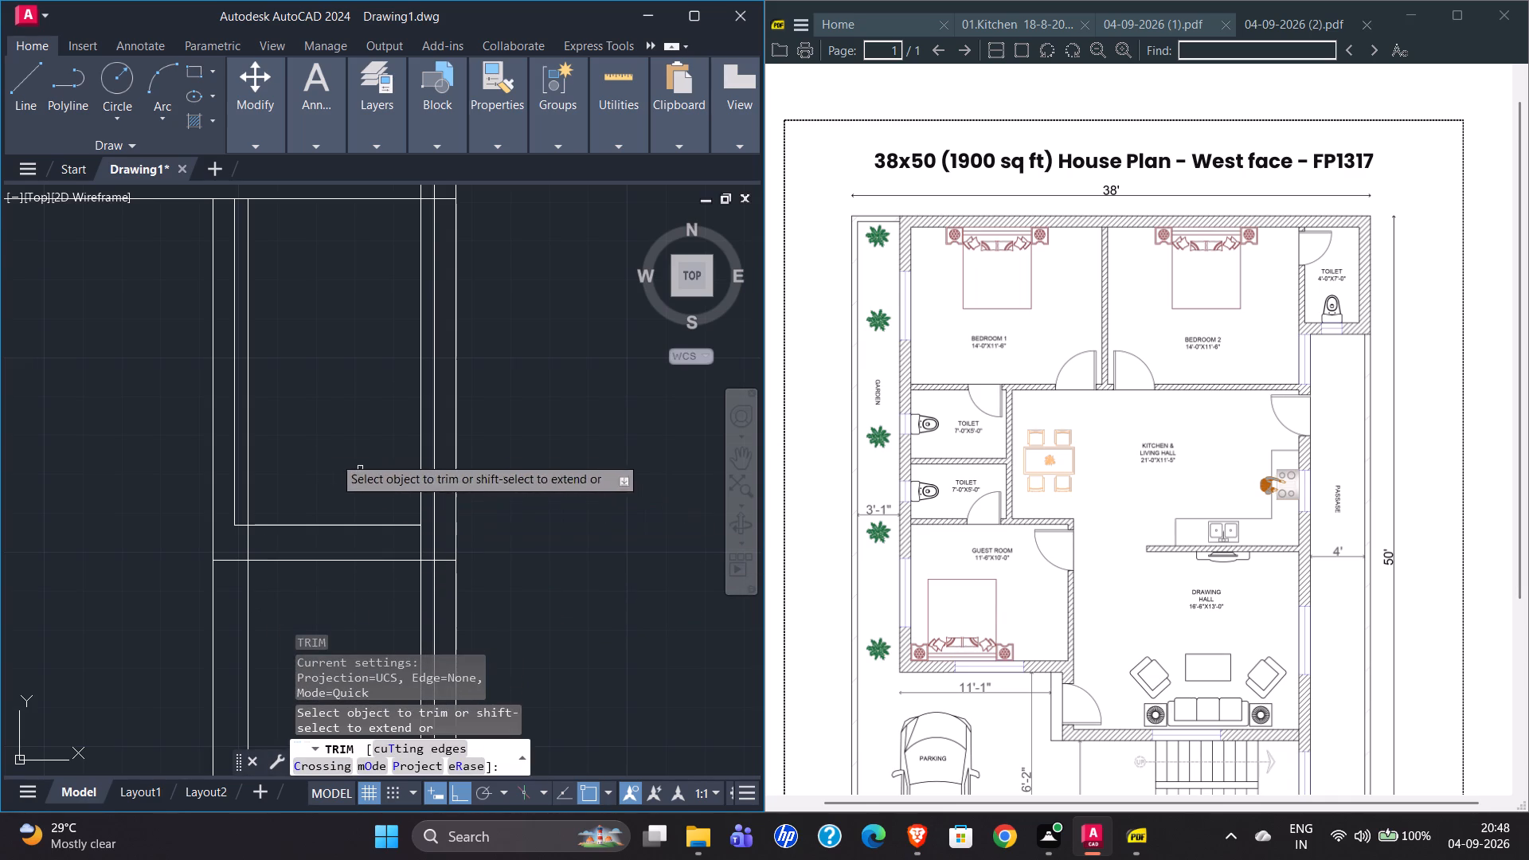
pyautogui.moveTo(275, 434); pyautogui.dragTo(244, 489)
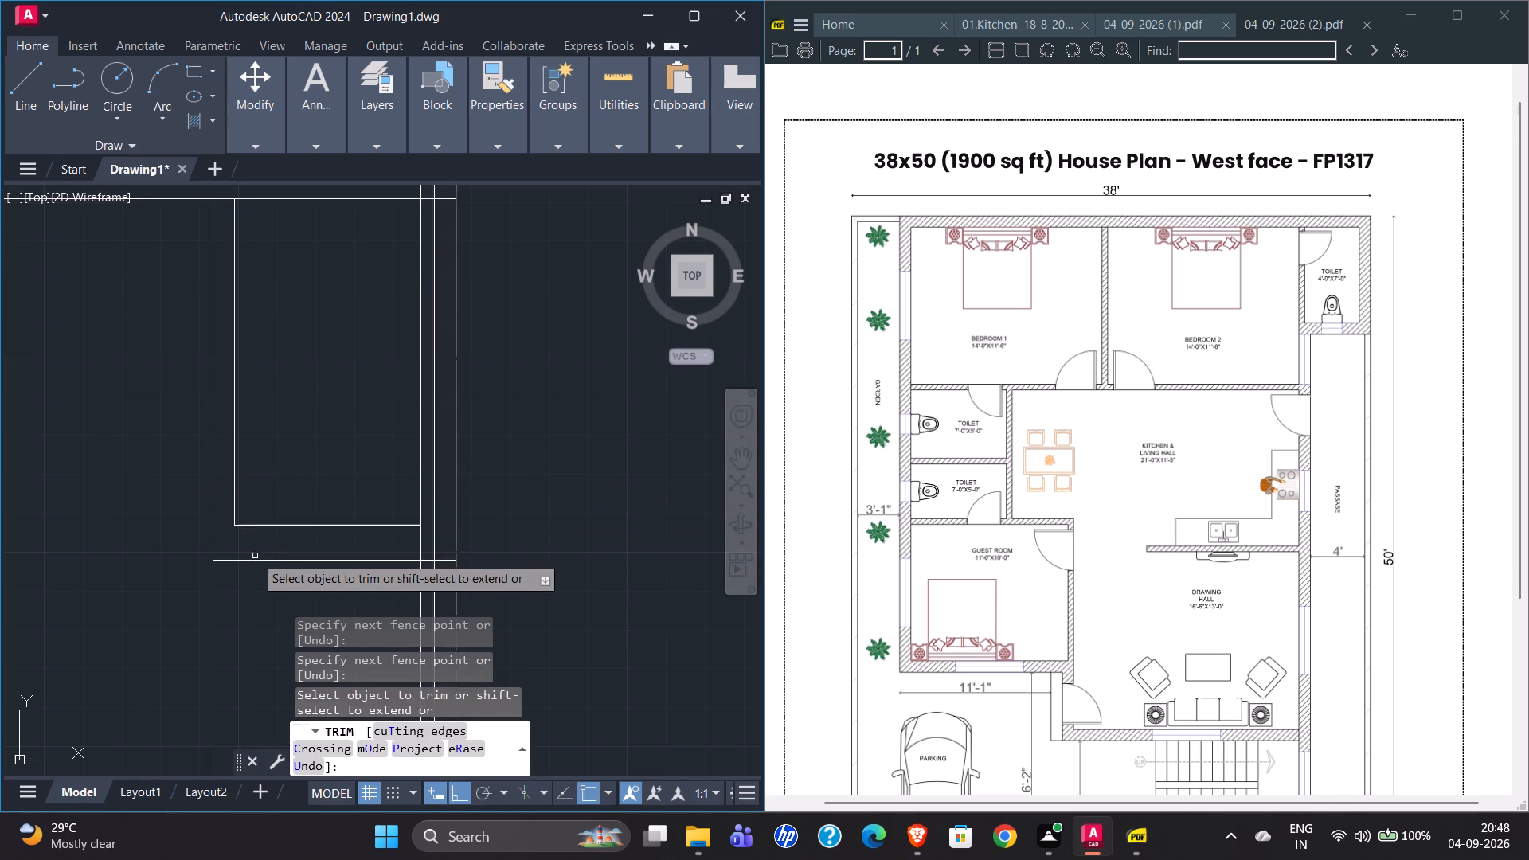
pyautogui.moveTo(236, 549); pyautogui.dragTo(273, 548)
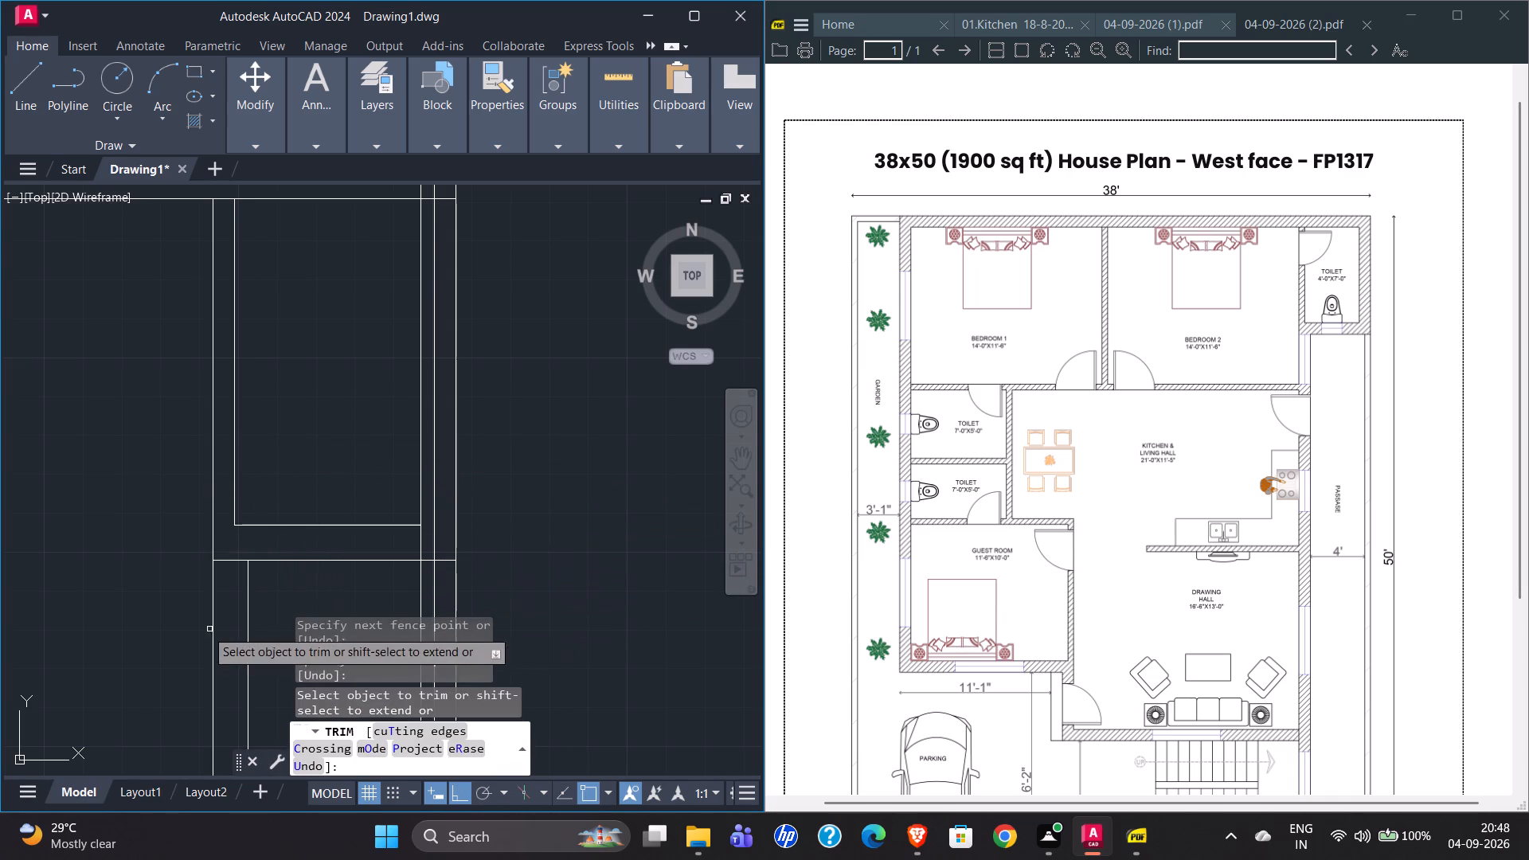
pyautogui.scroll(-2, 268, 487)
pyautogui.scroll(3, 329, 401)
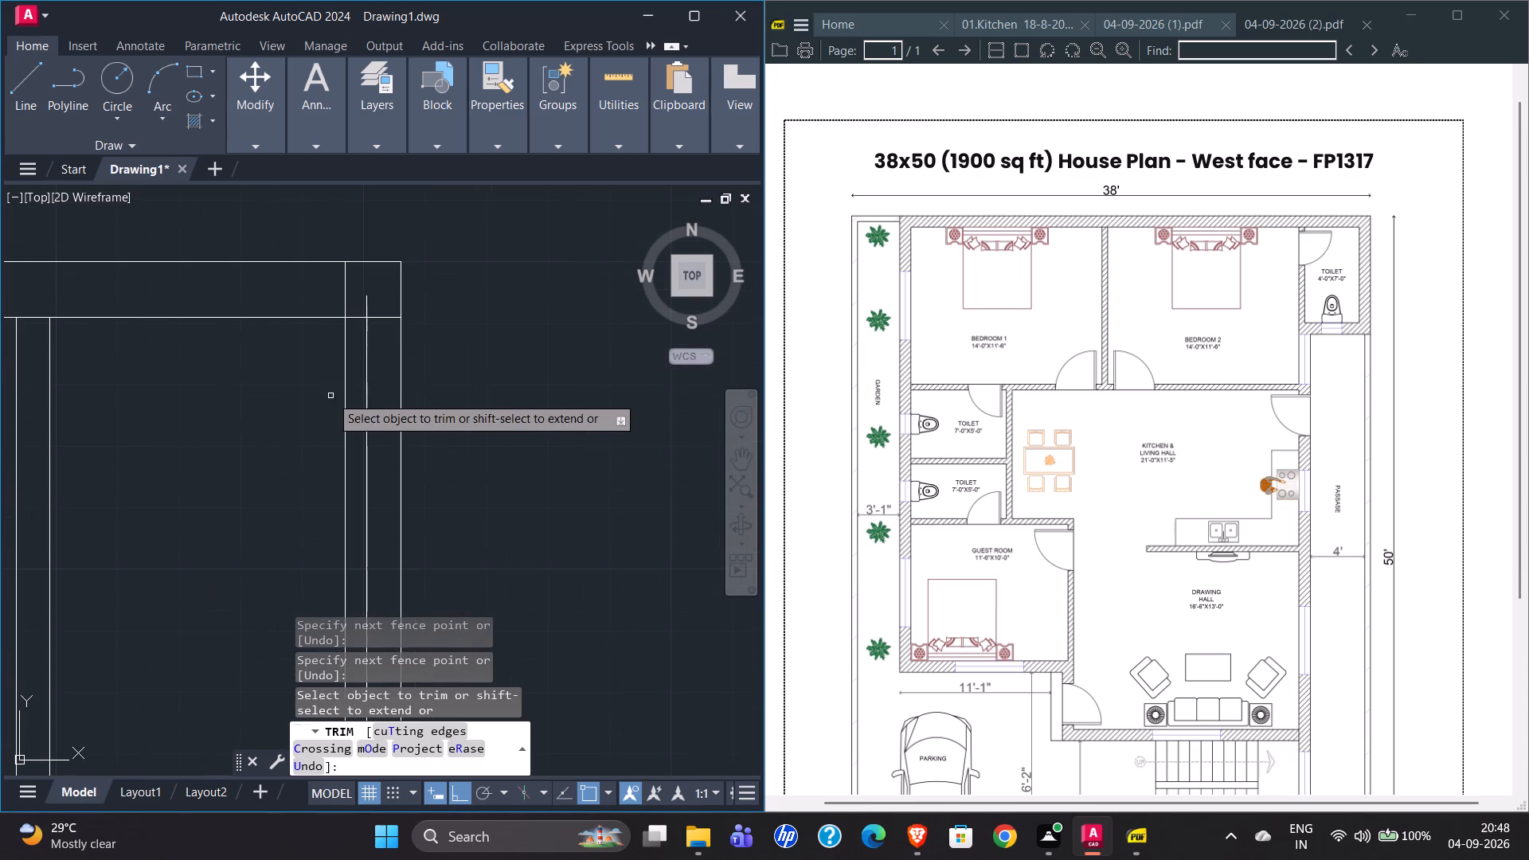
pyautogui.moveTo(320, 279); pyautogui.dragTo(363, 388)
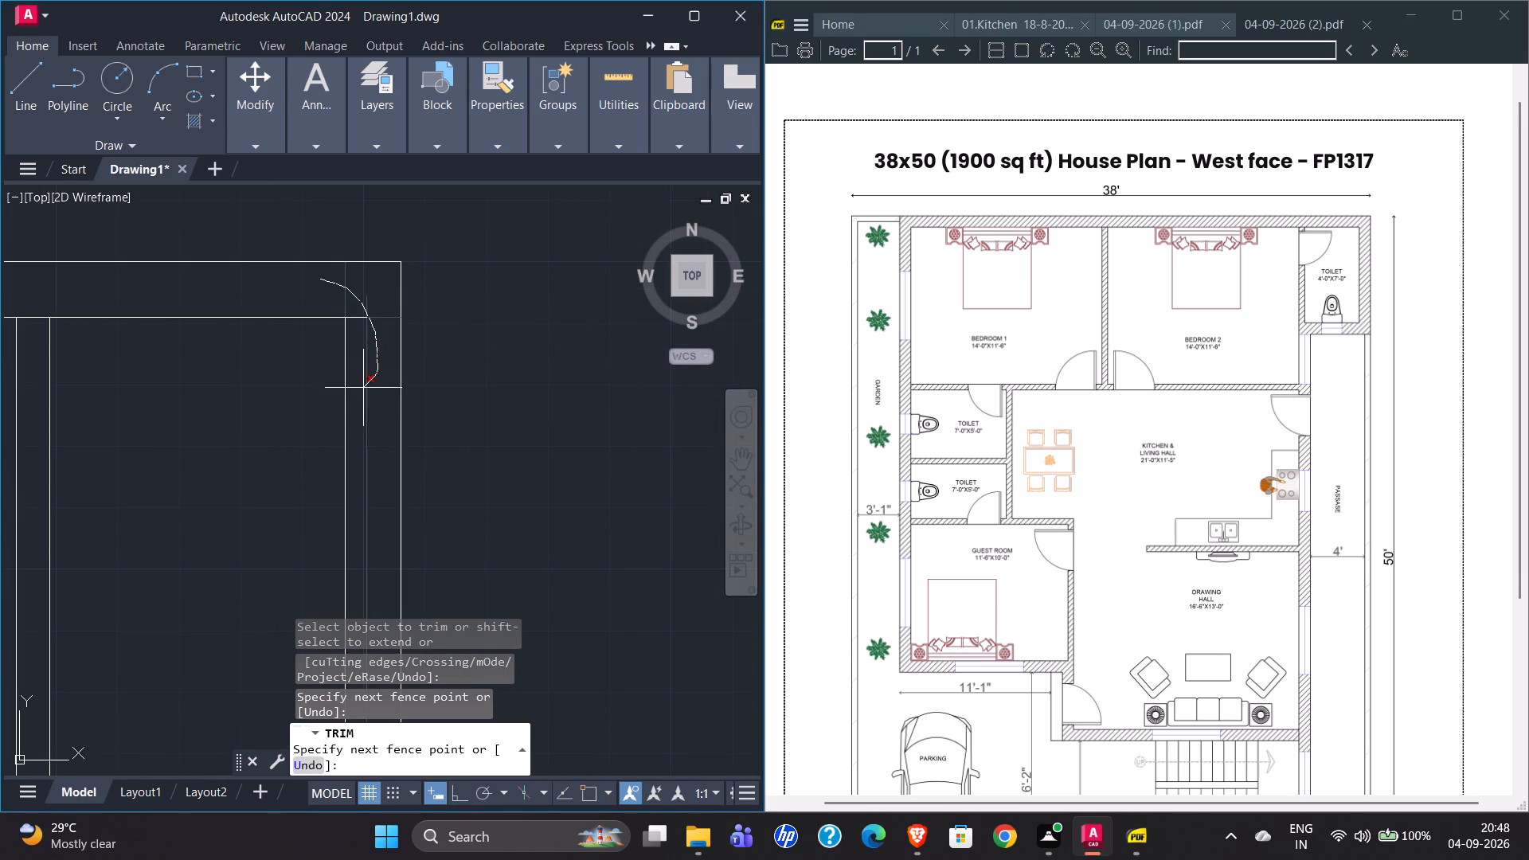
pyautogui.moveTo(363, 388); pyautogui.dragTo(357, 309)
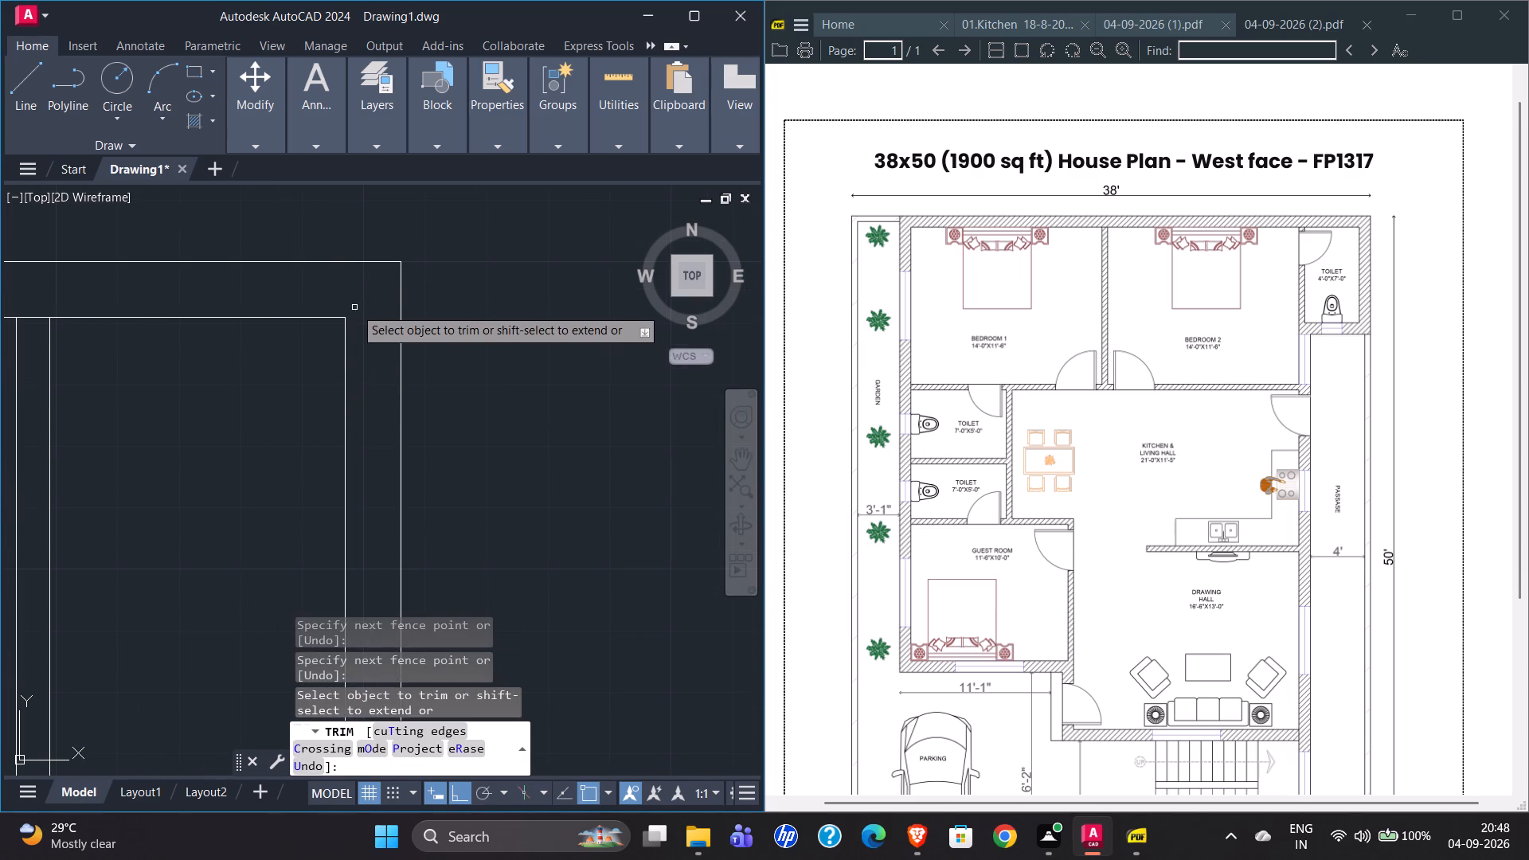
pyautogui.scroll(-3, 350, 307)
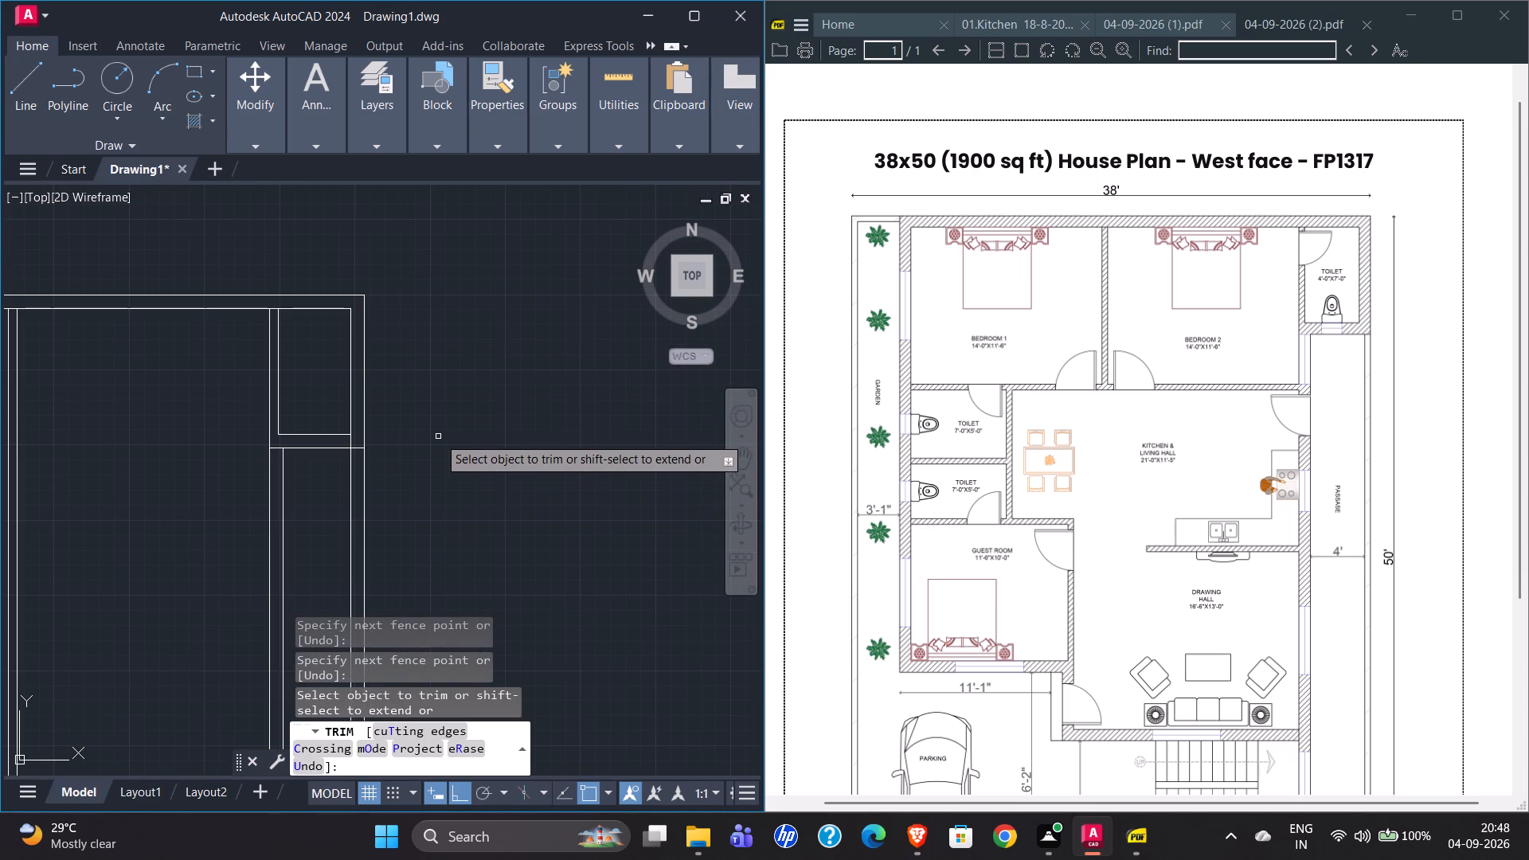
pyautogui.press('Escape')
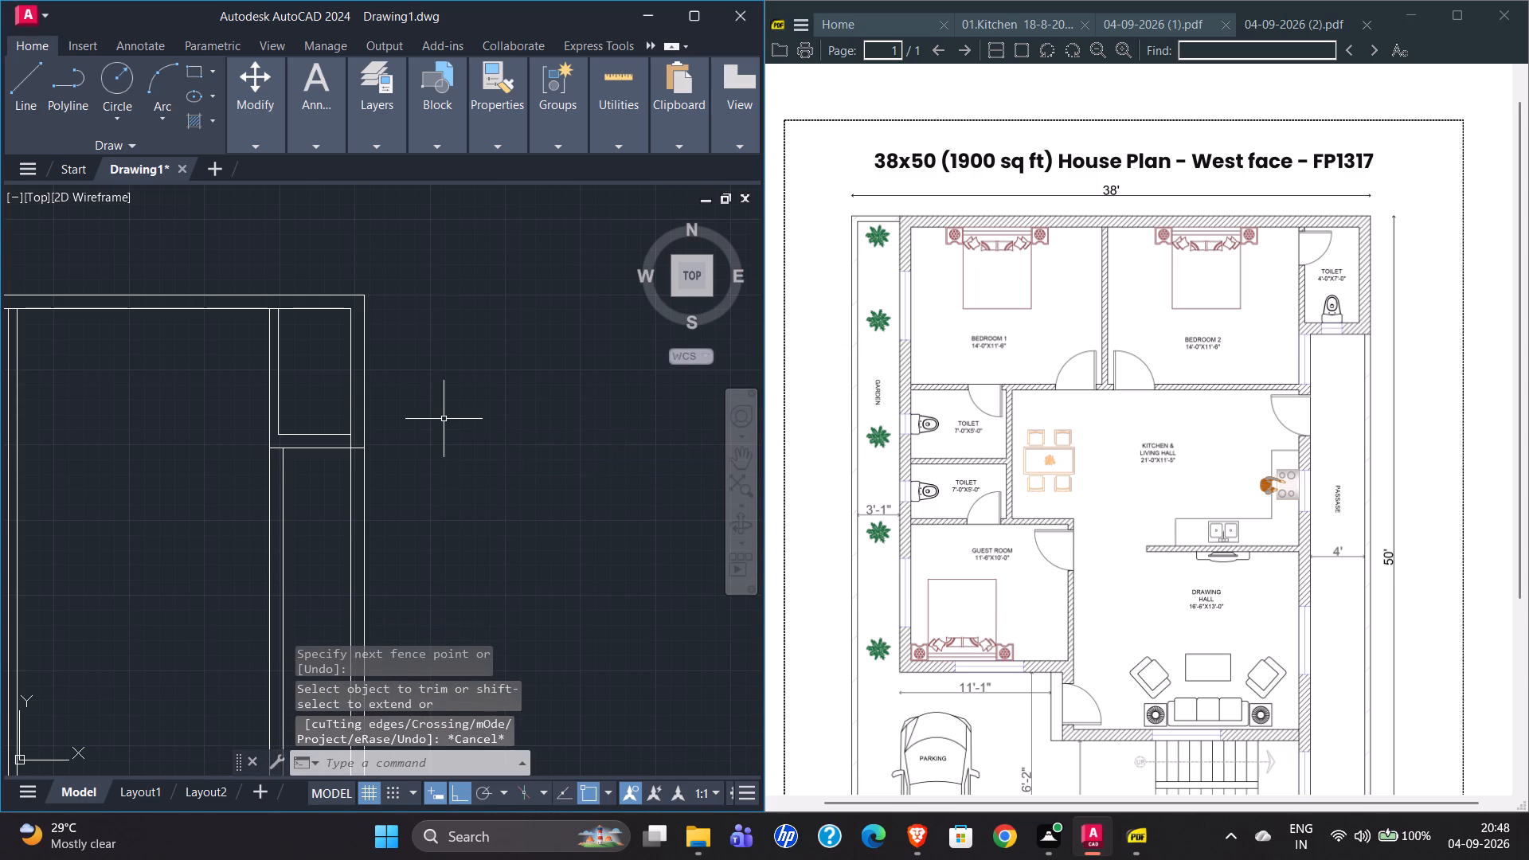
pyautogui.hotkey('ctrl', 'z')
# Trim the surplus vertical lines along the toilet's outer wall and where they run up into the upper wall's corner.
pyautogui.scroll(-1, 384, 465)
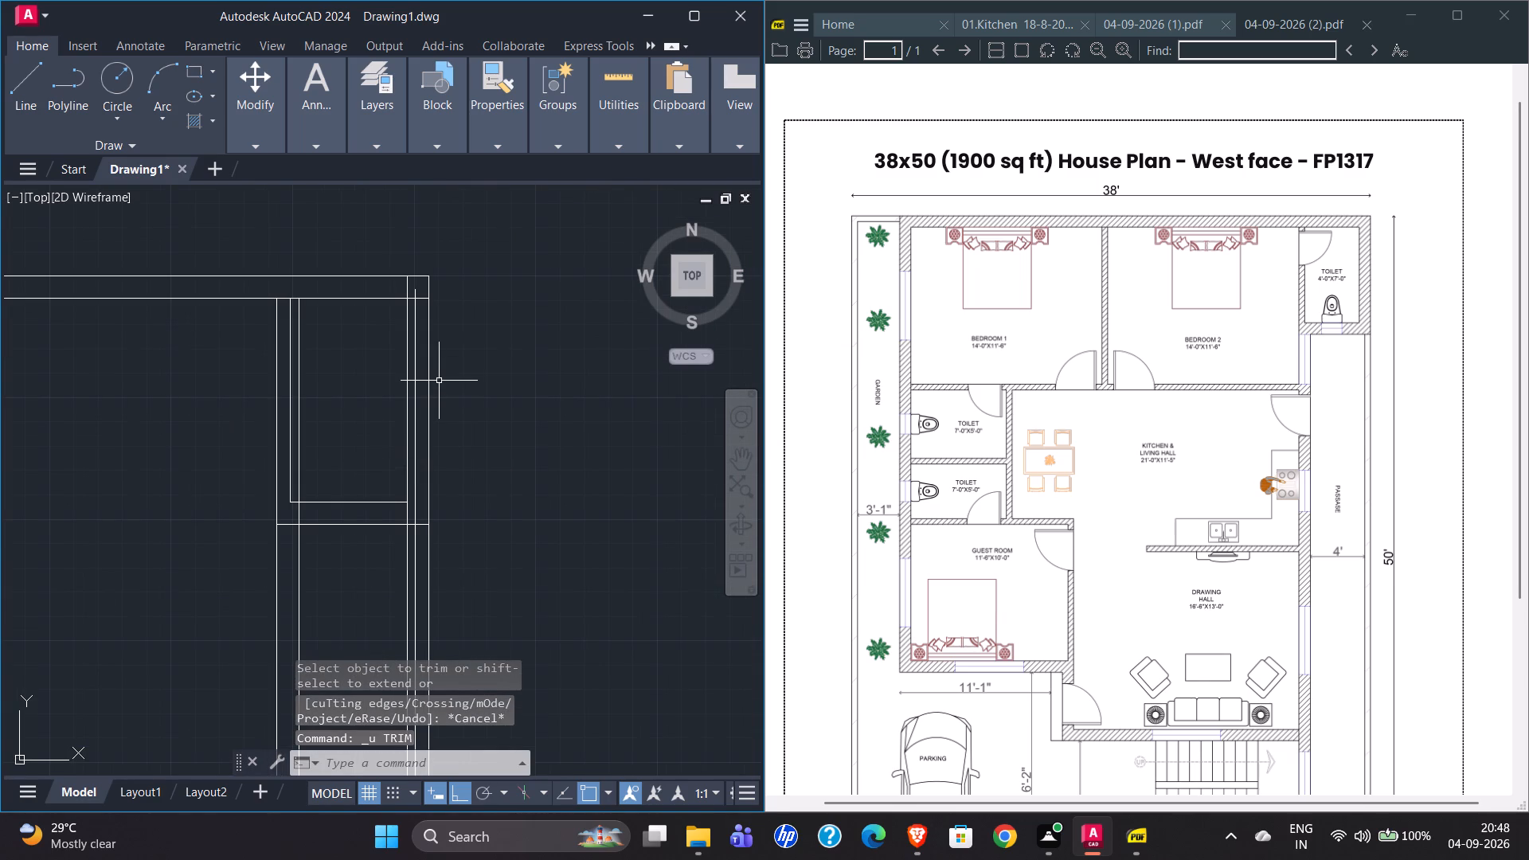
pyautogui.press('t')
pyautogui.press('r')
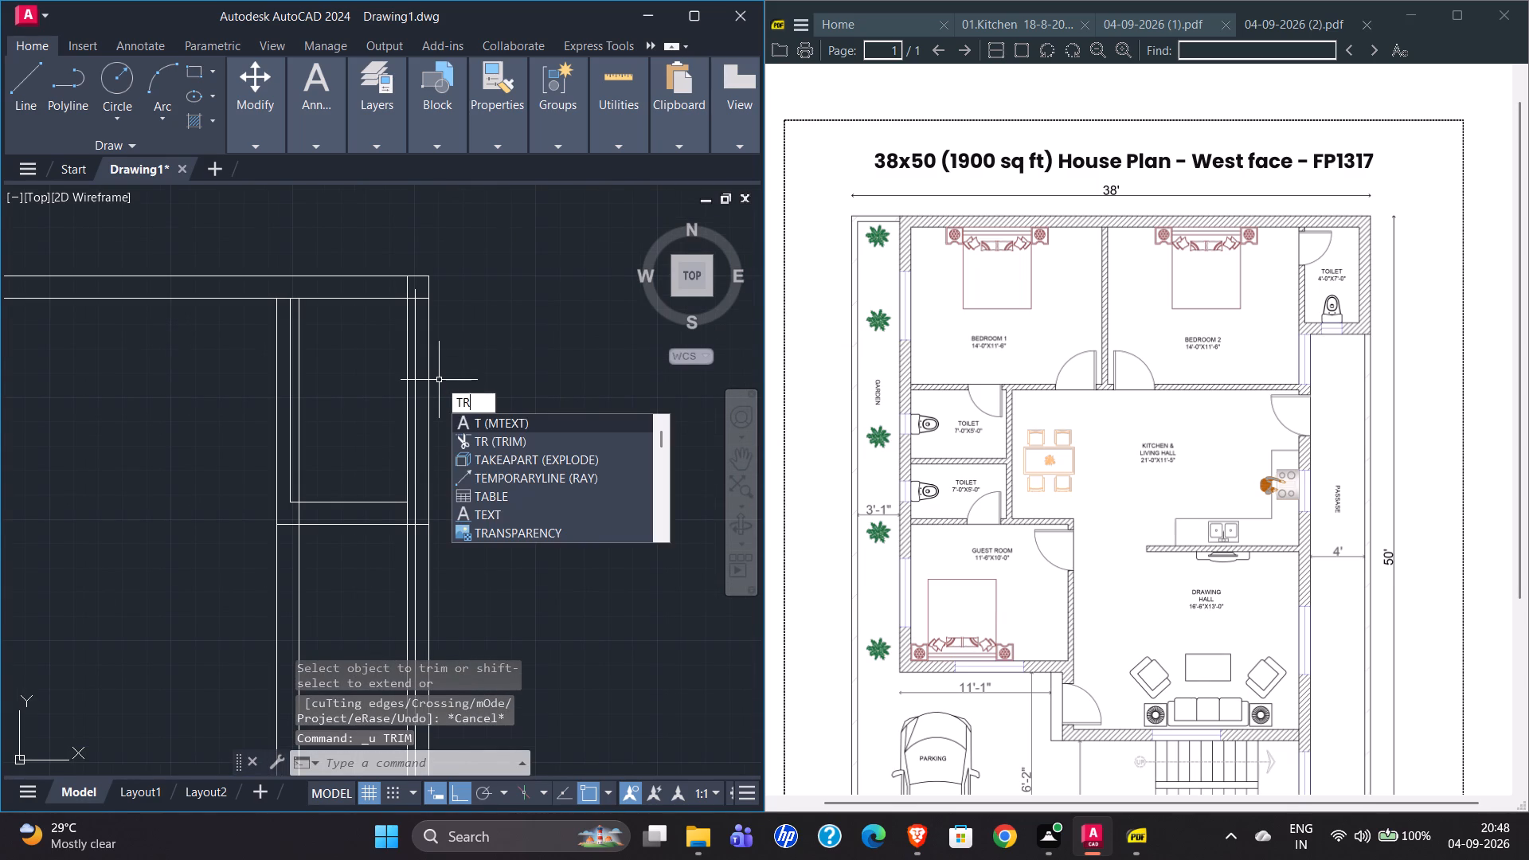
pyautogui.press('Return')
pyautogui.click(413, 318)
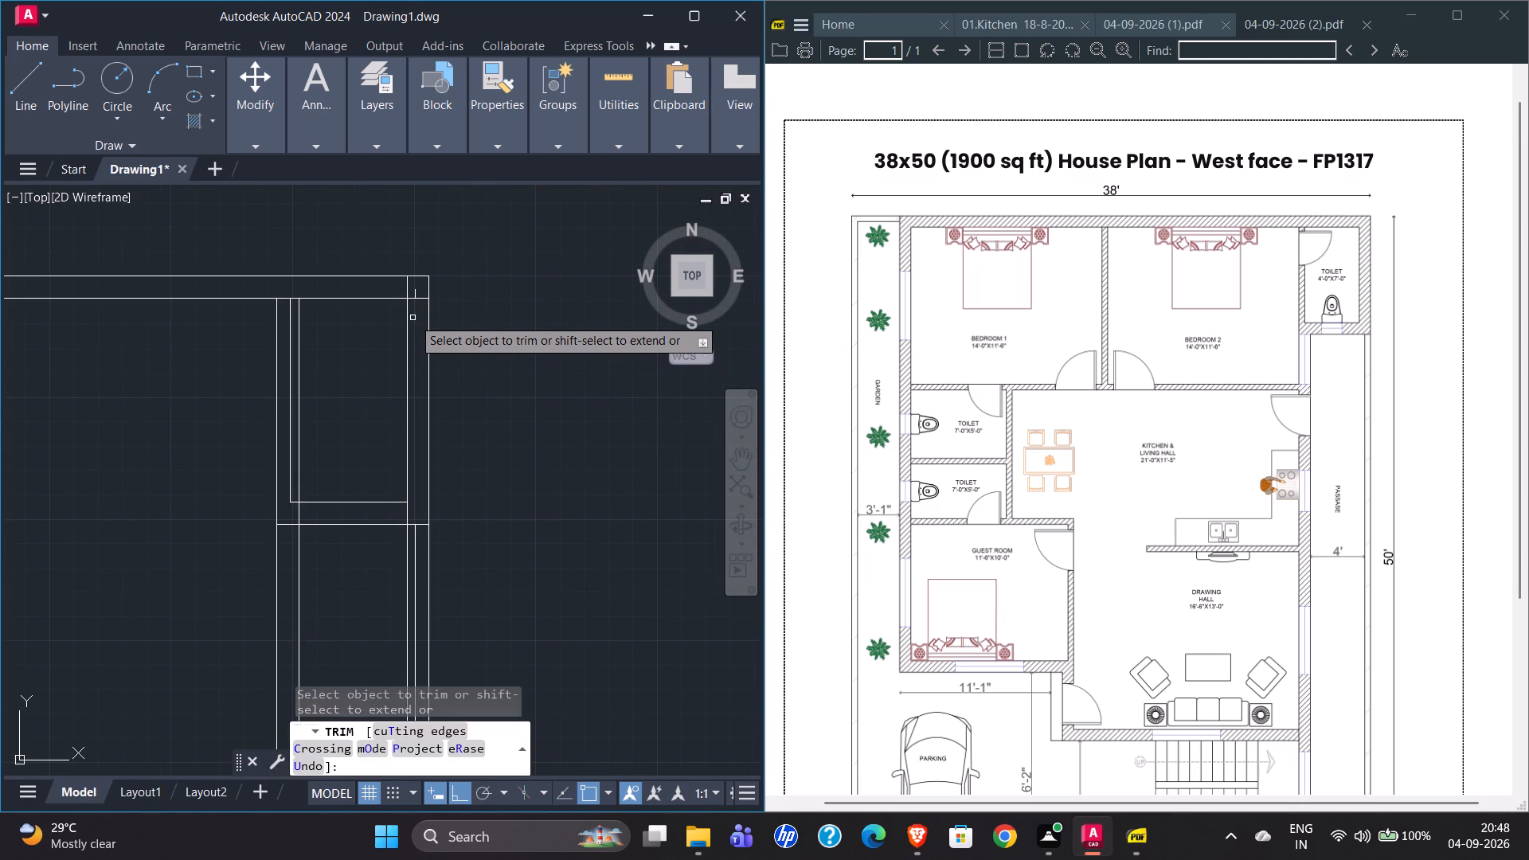
pyautogui.click(416, 301)
pyautogui.click(416, 298)
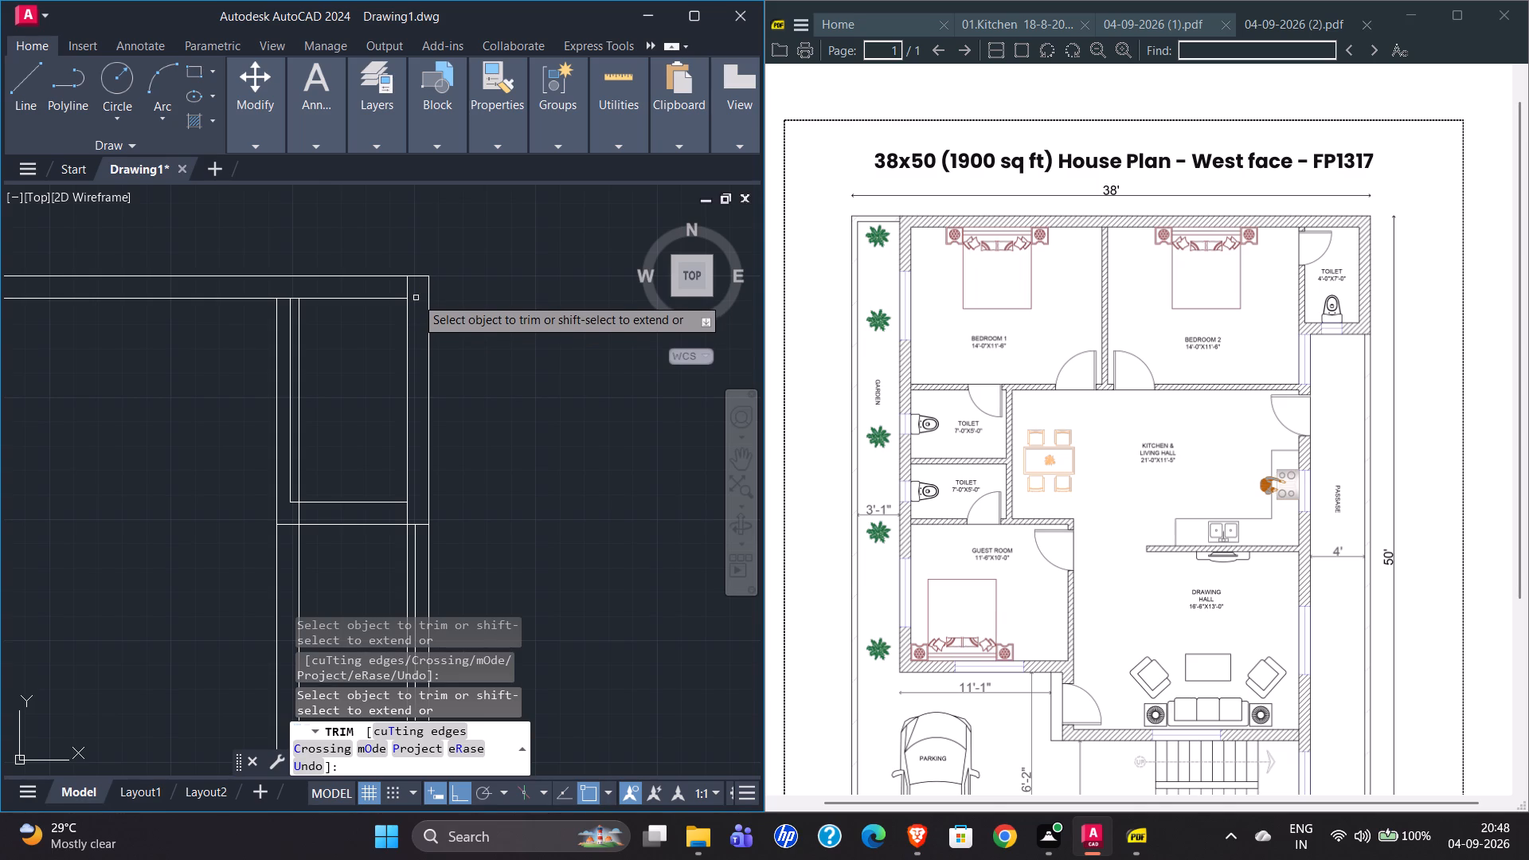
pyautogui.click(406, 287)
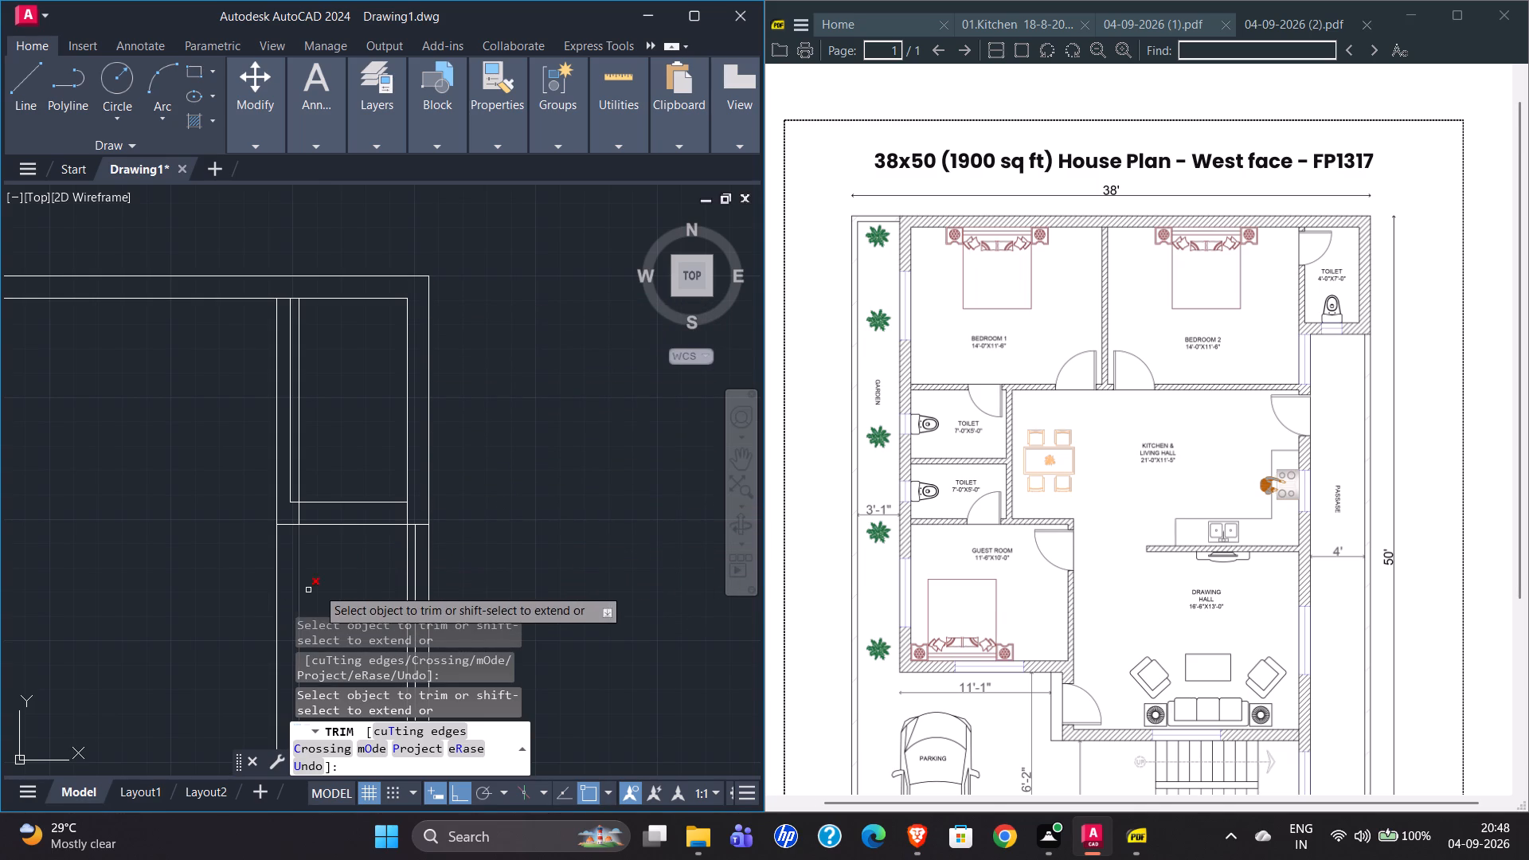
# Trim the vertical lines crossing the toilet's lower wall, the extra line inside the toilet and the surplus outer-wall inner line below it.
pyautogui.moveTo(288, 512); pyautogui.dragTo(311, 514)
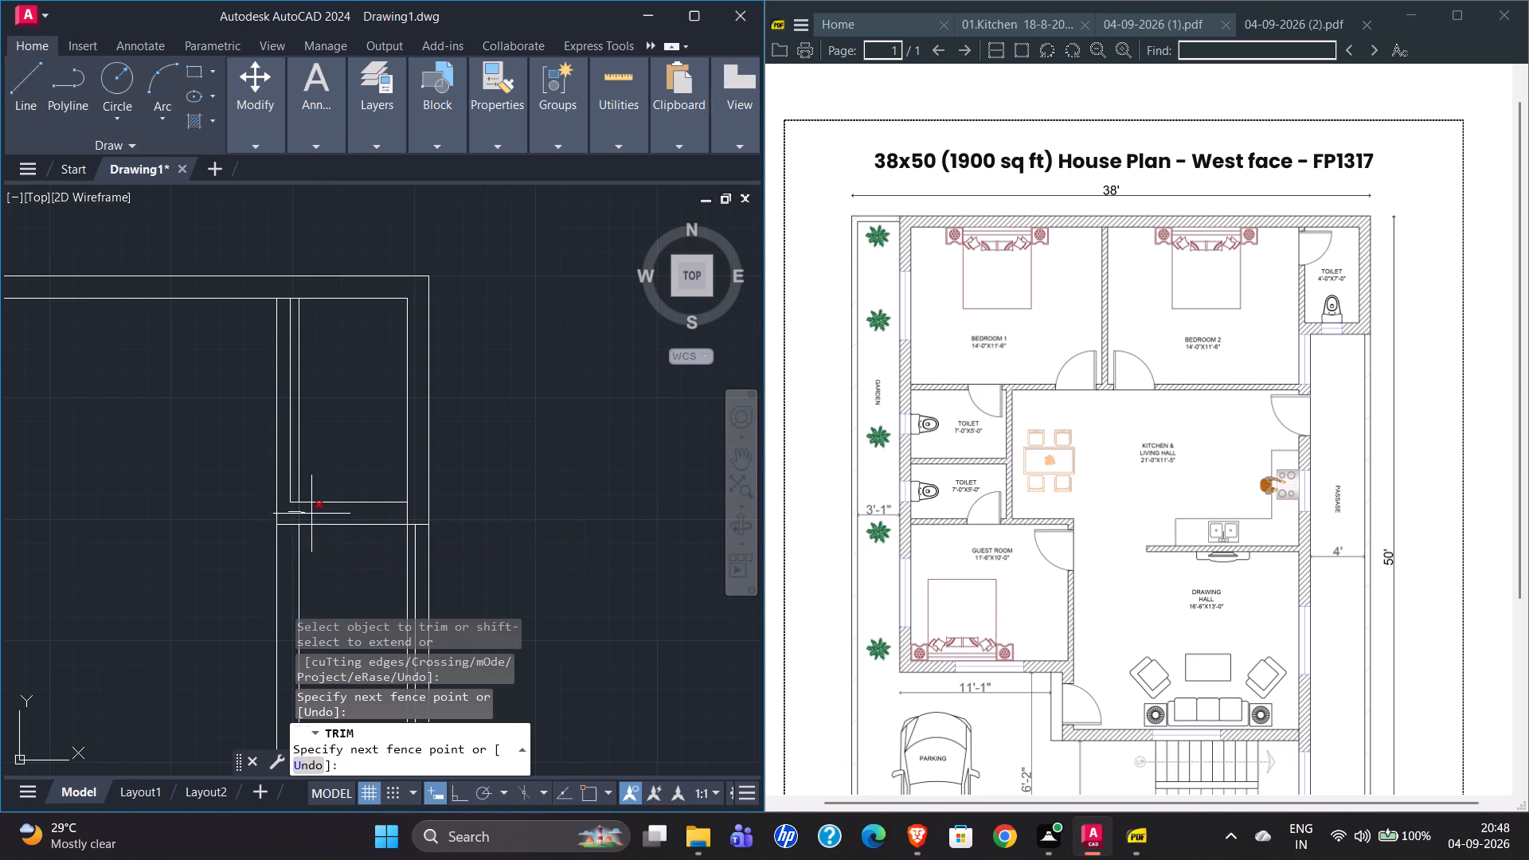
pyautogui.moveTo(311, 514); pyautogui.dragTo(417, 513)
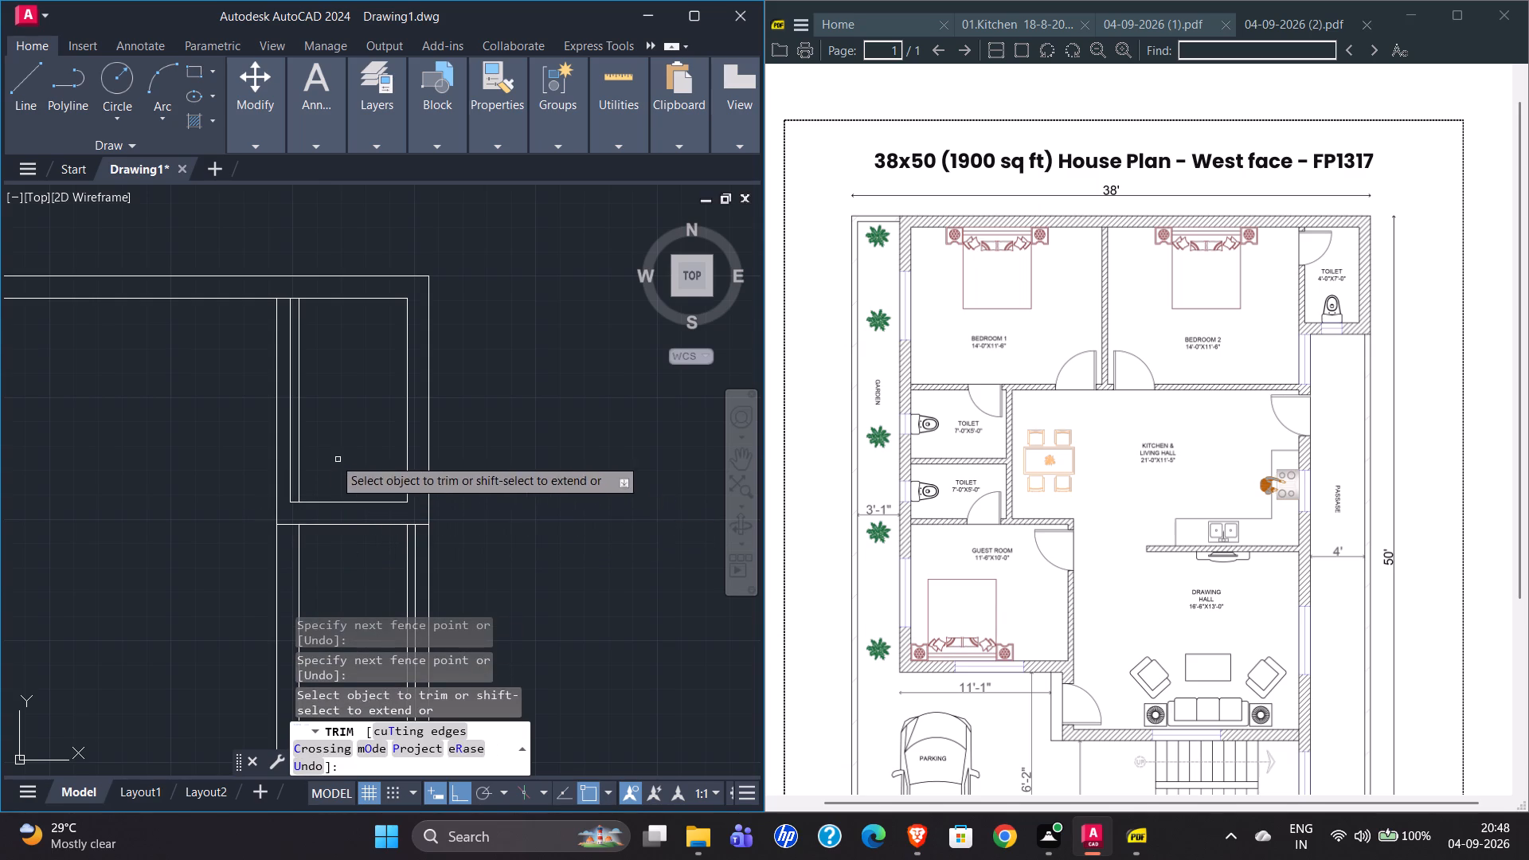
pyautogui.click(299, 455)
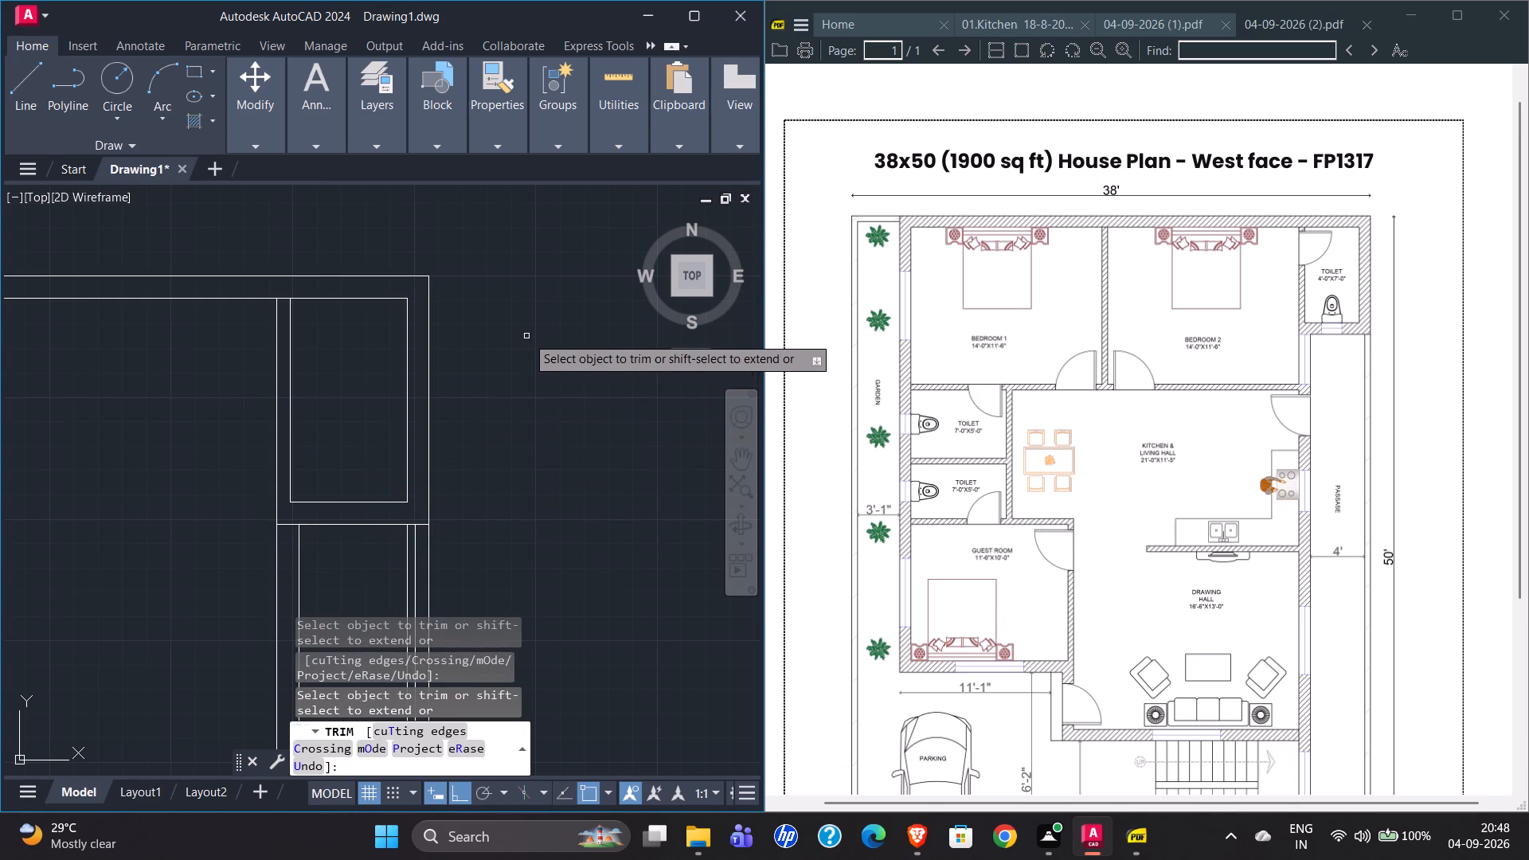
pyautogui.click(405, 551)
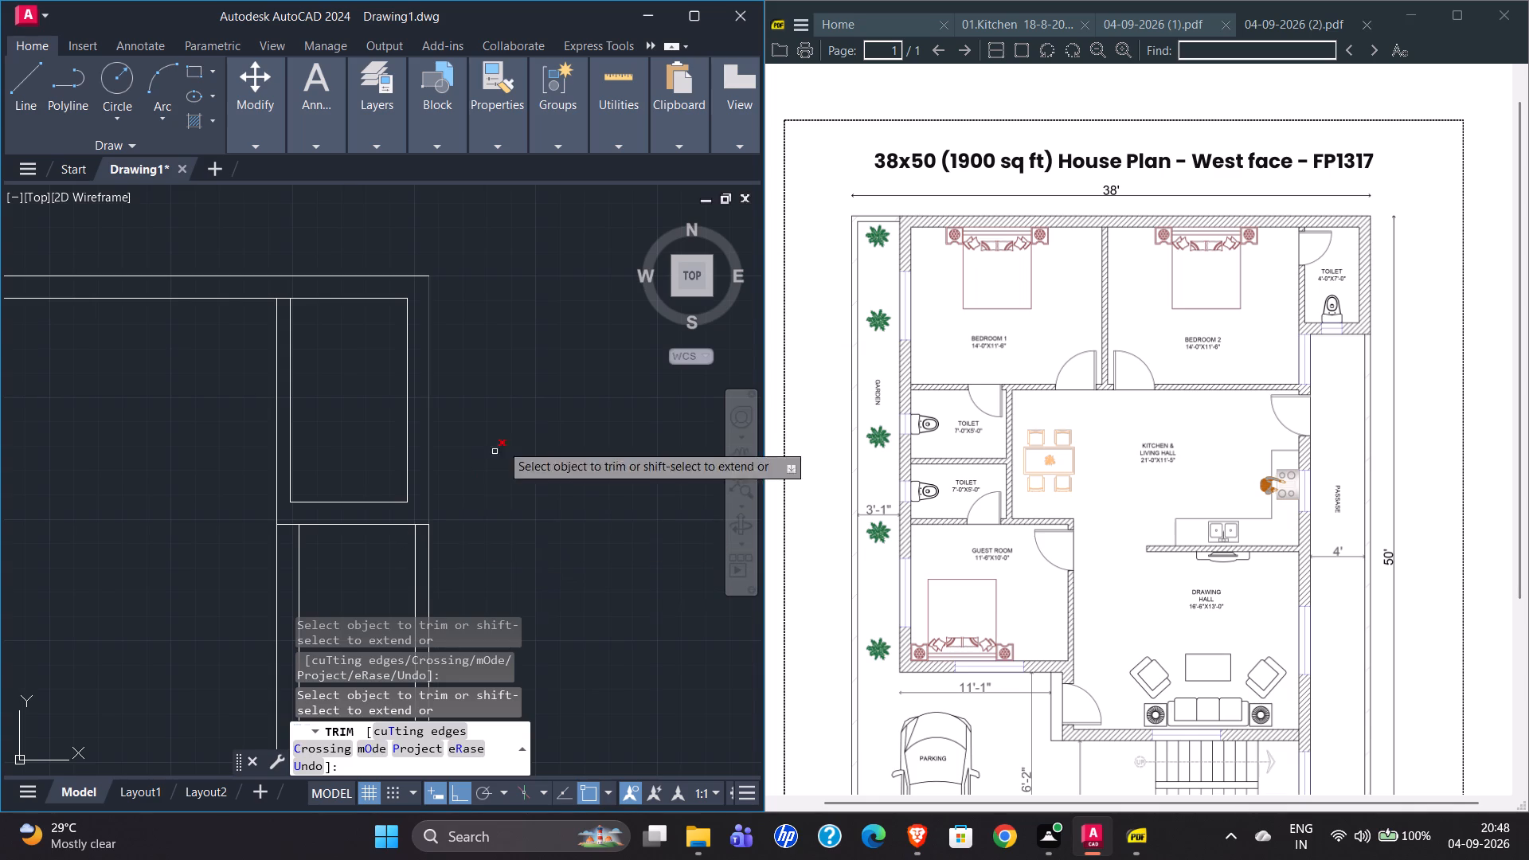
pyautogui.scroll(-4, 510, 404)
pyautogui.scroll(4, 514, 597)
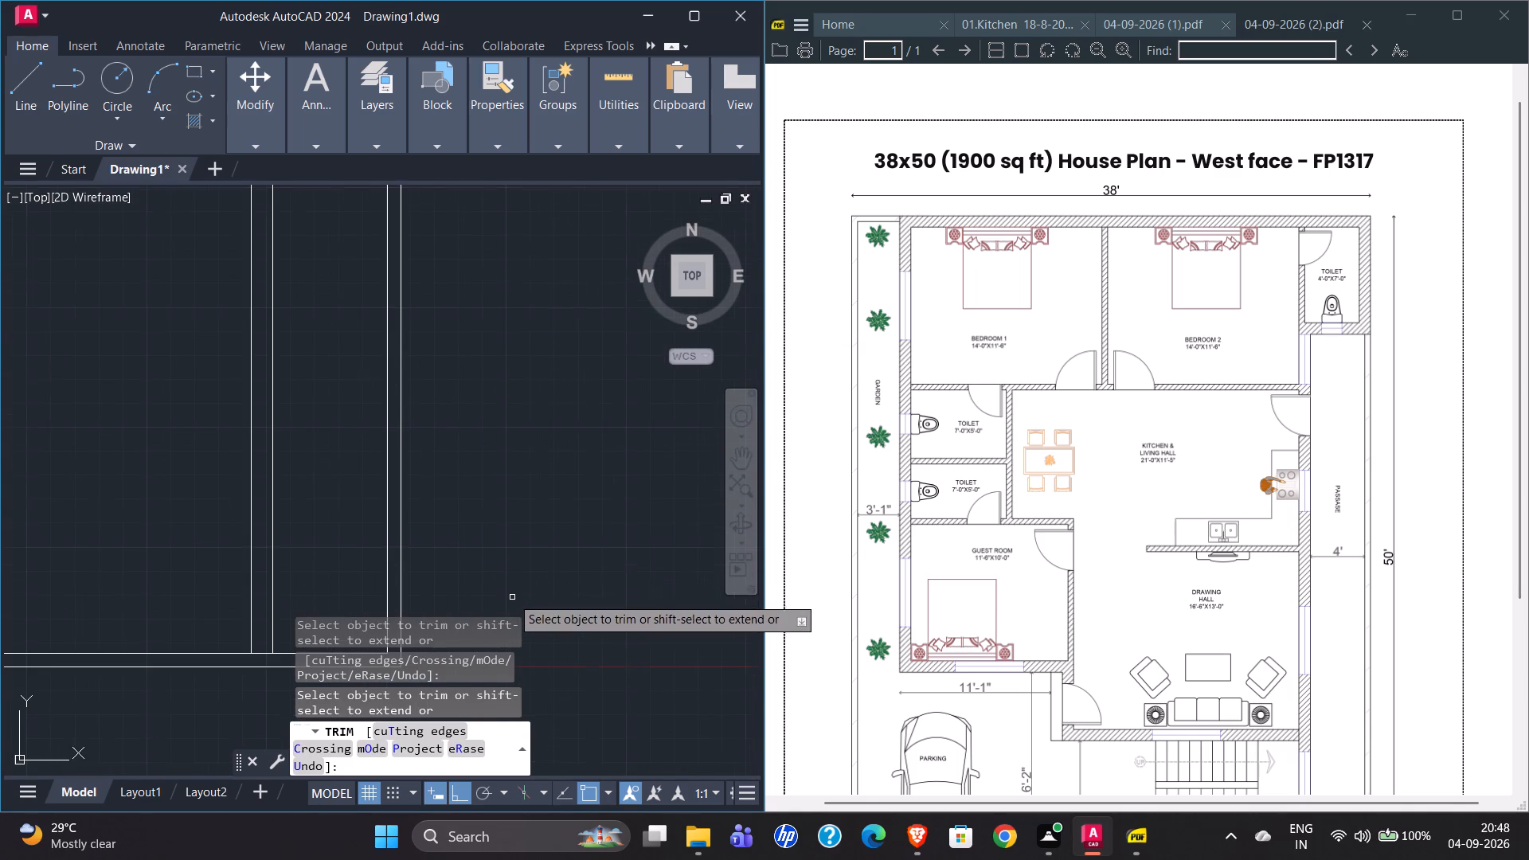
pyautogui.scroll(-1, 465, 407)
pyautogui.scroll(-2, 458, 576)
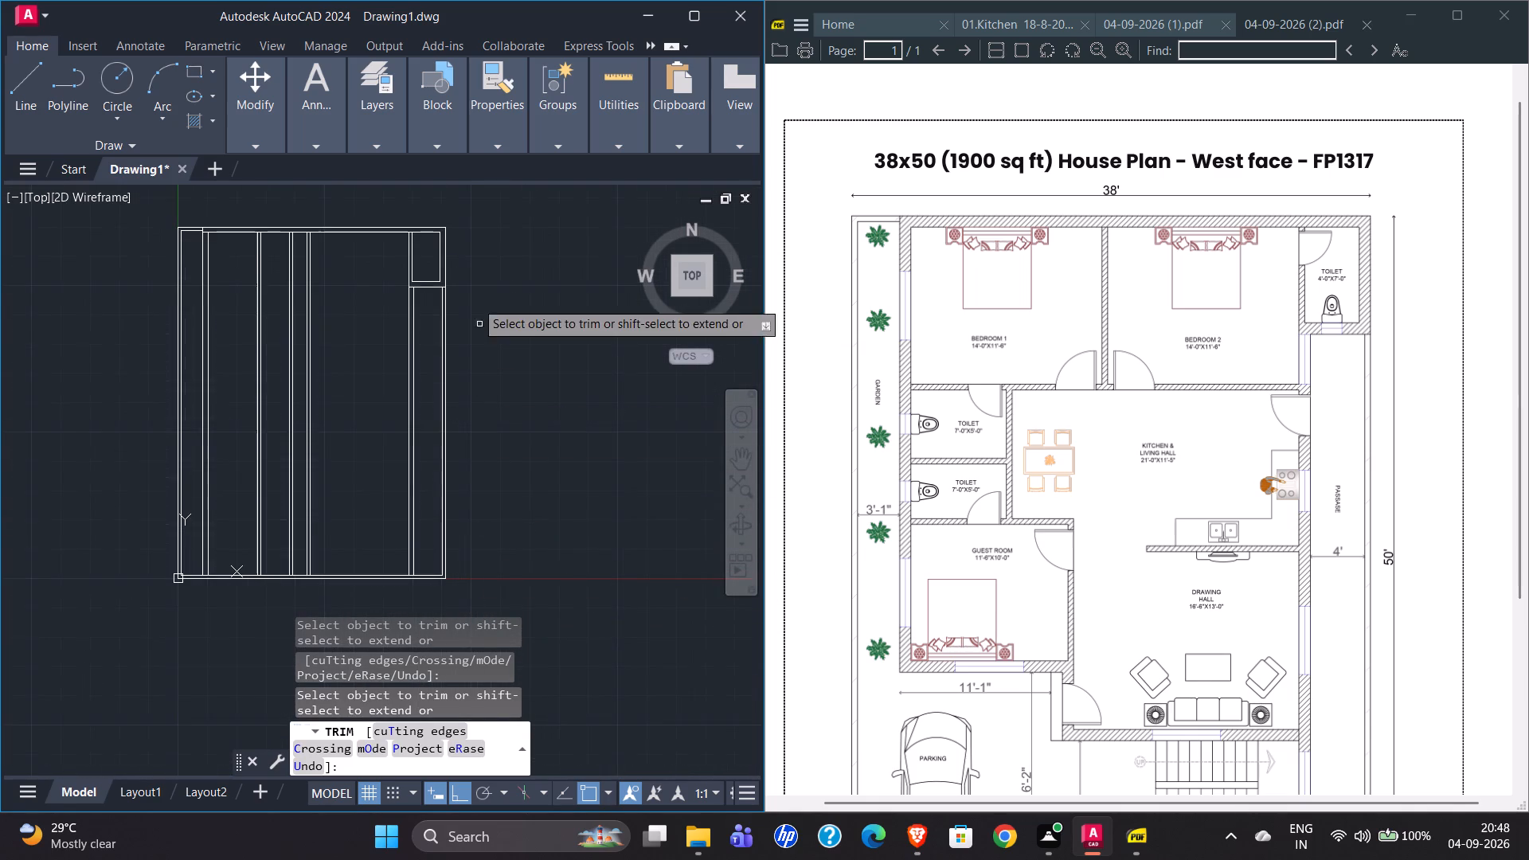
pyautogui.scroll(3, 452, 228)
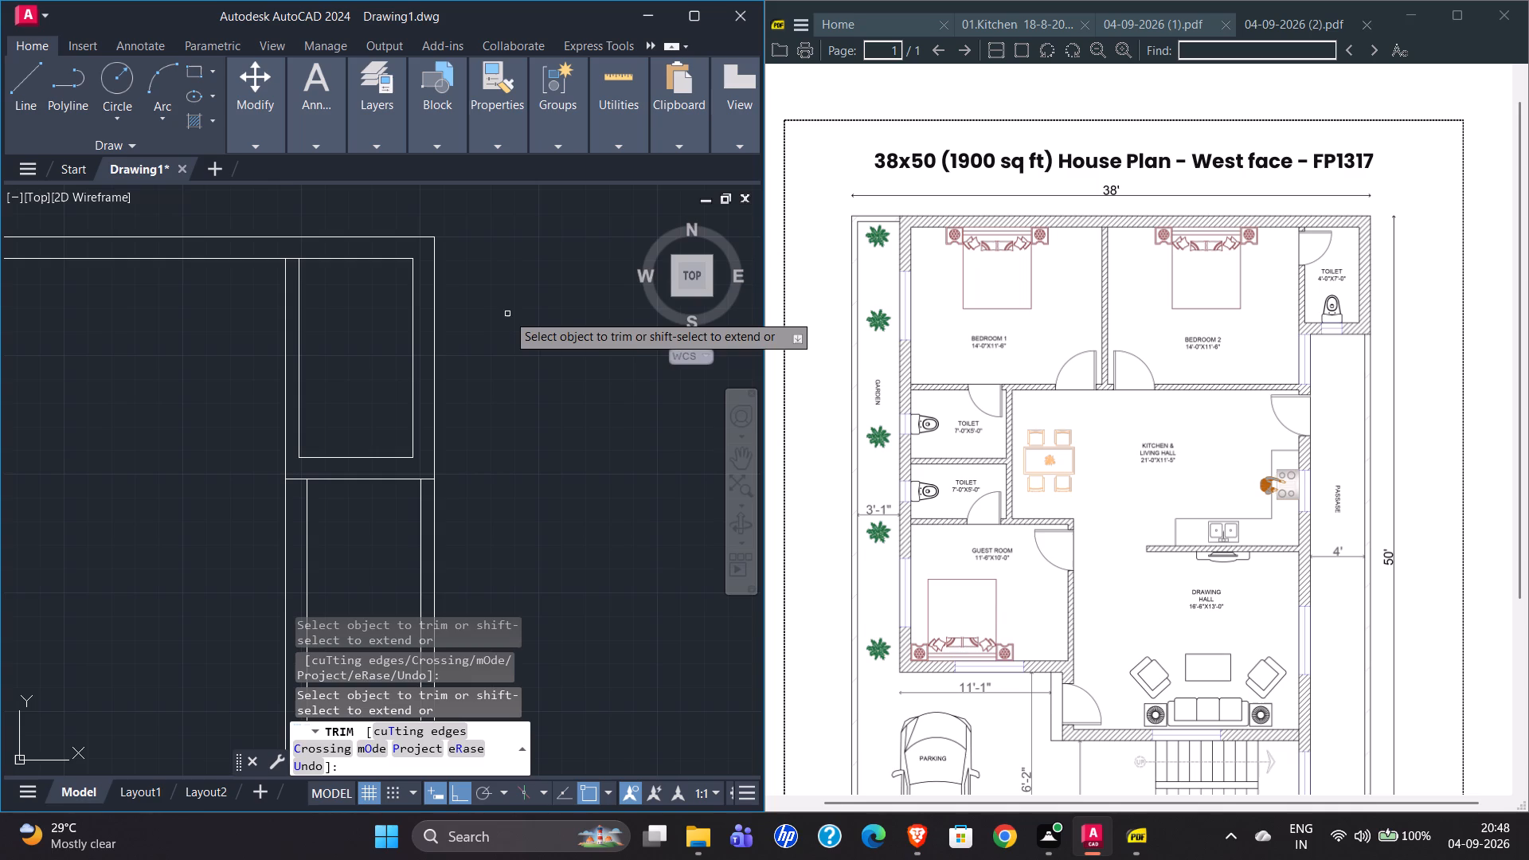
pyautogui.scroll(-1, 569, 336)
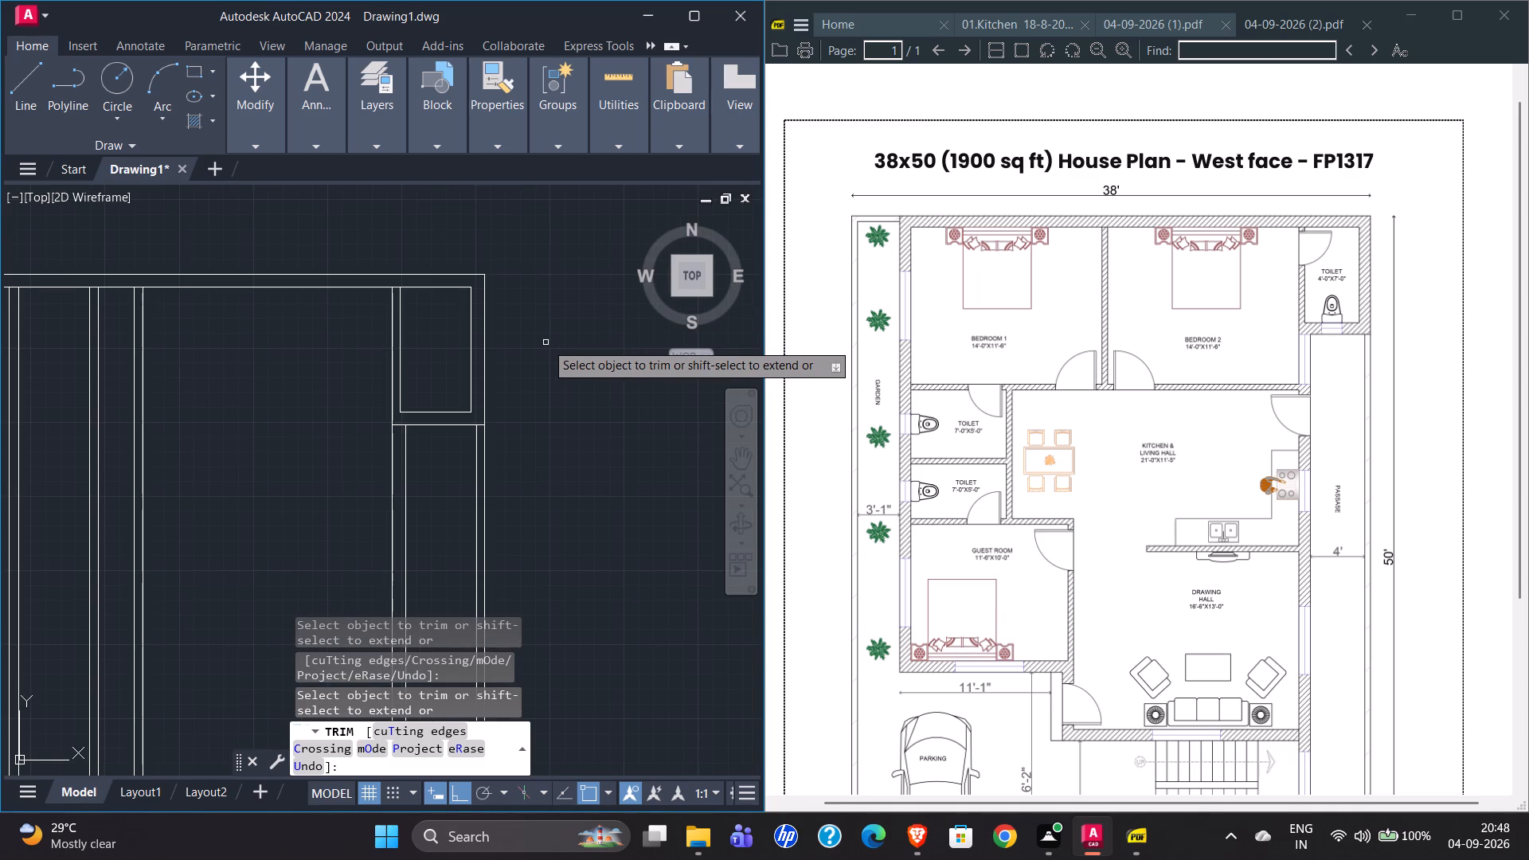
pyautogui.press('Escape')
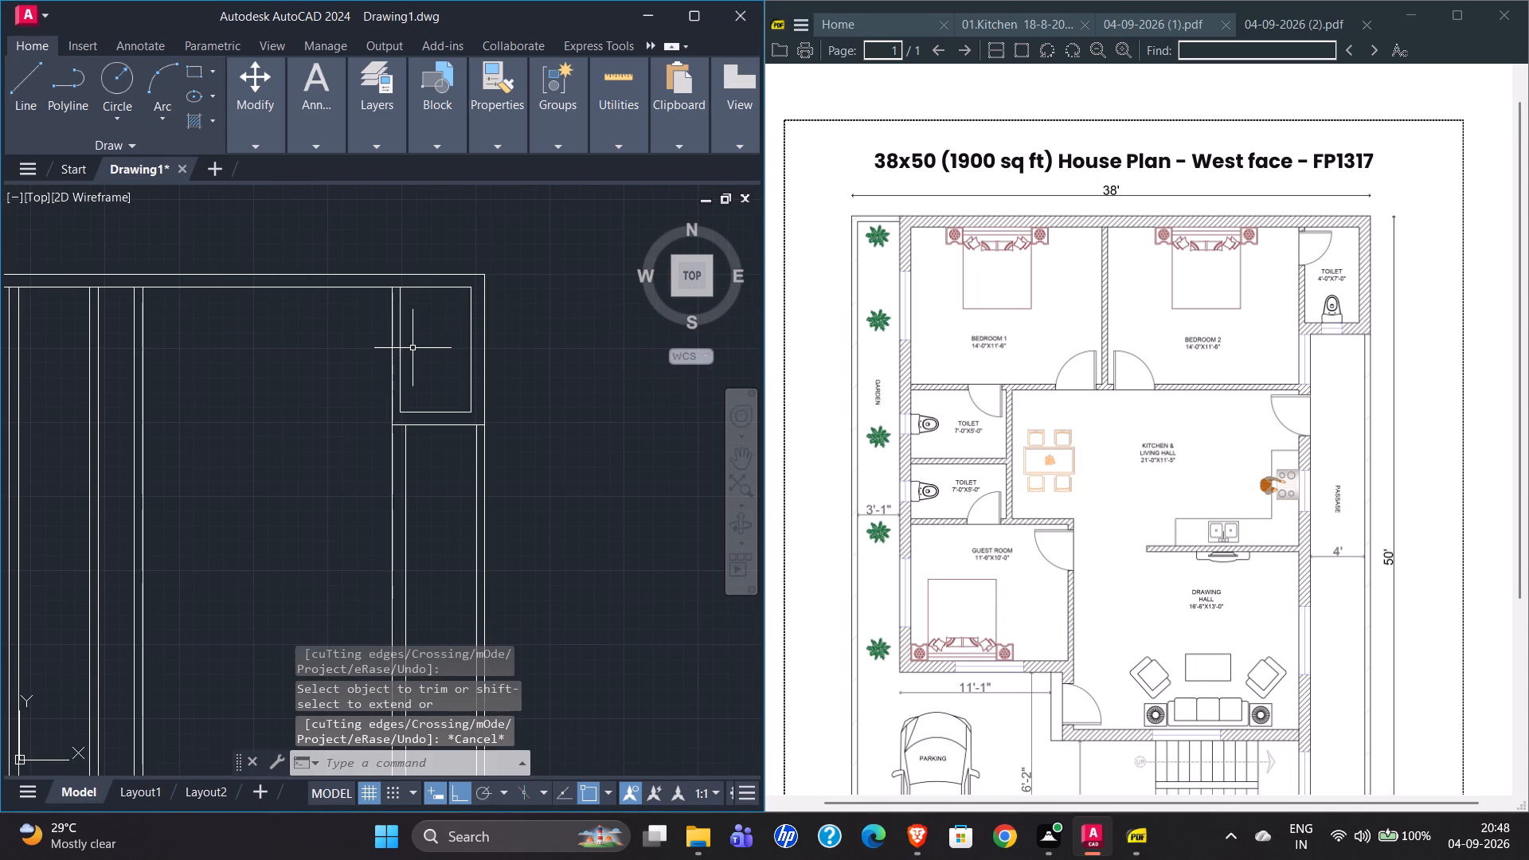
# Check the clear width of bedroom 2 along the upper wall's inner line, between the dividing wall and toilet-side wall.
pyautogui.click(25, 75)
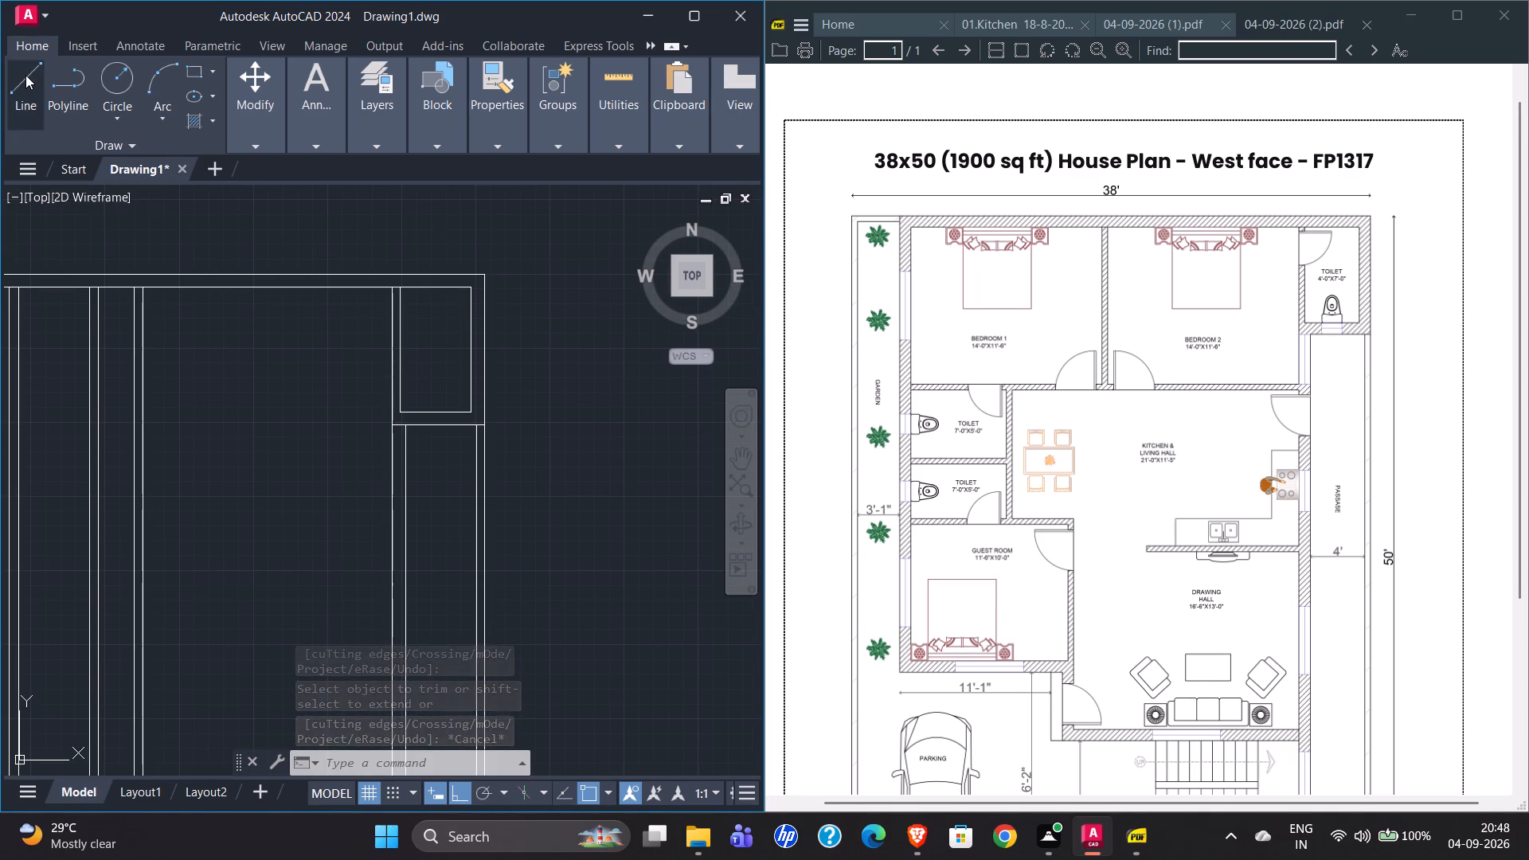
pyautogui.click(143, 291)
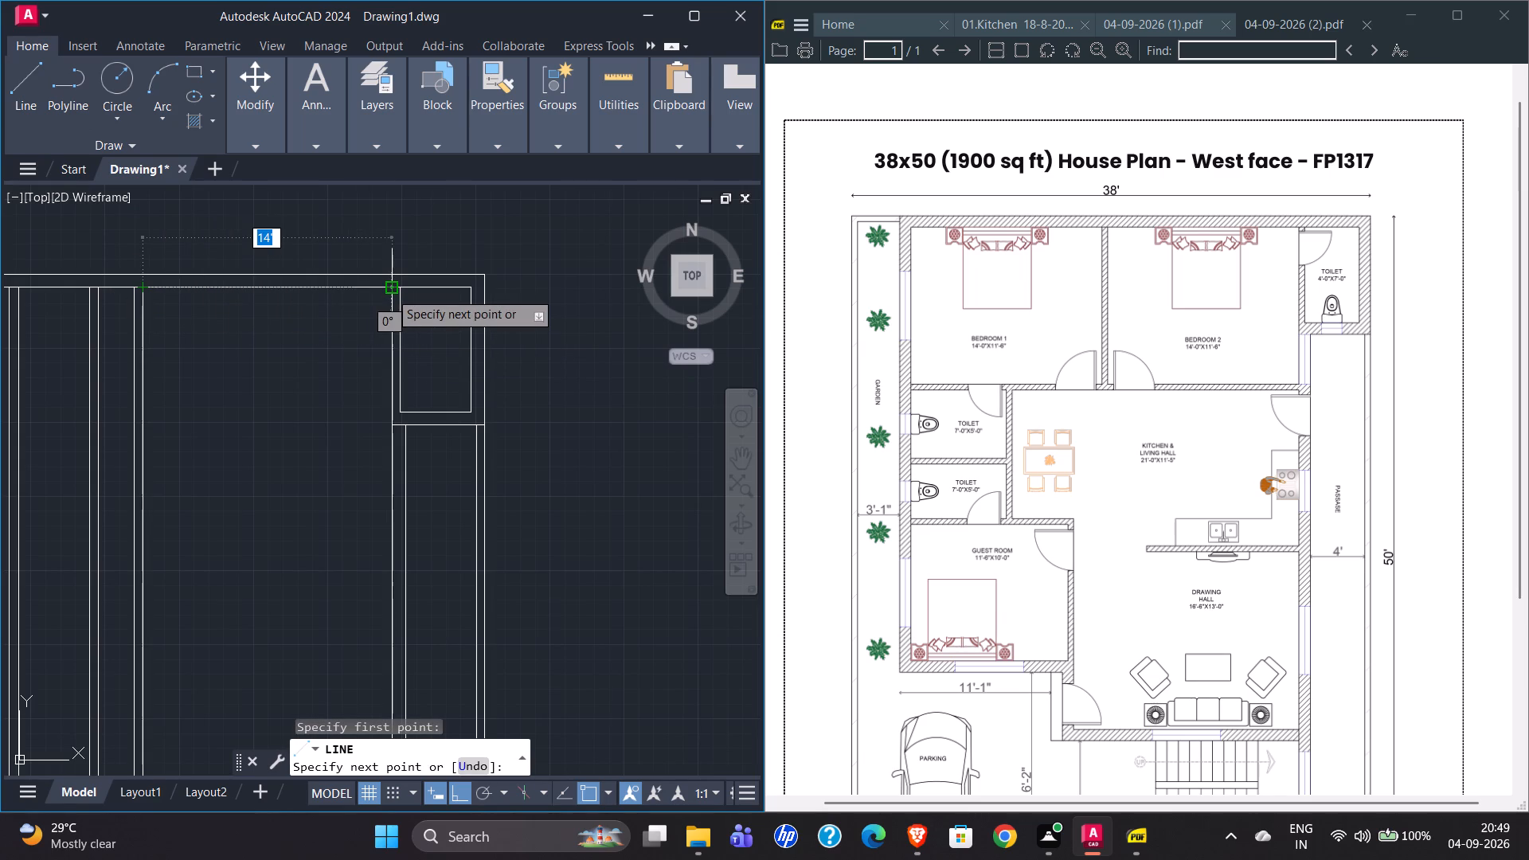
pyautogui.press('Escape')
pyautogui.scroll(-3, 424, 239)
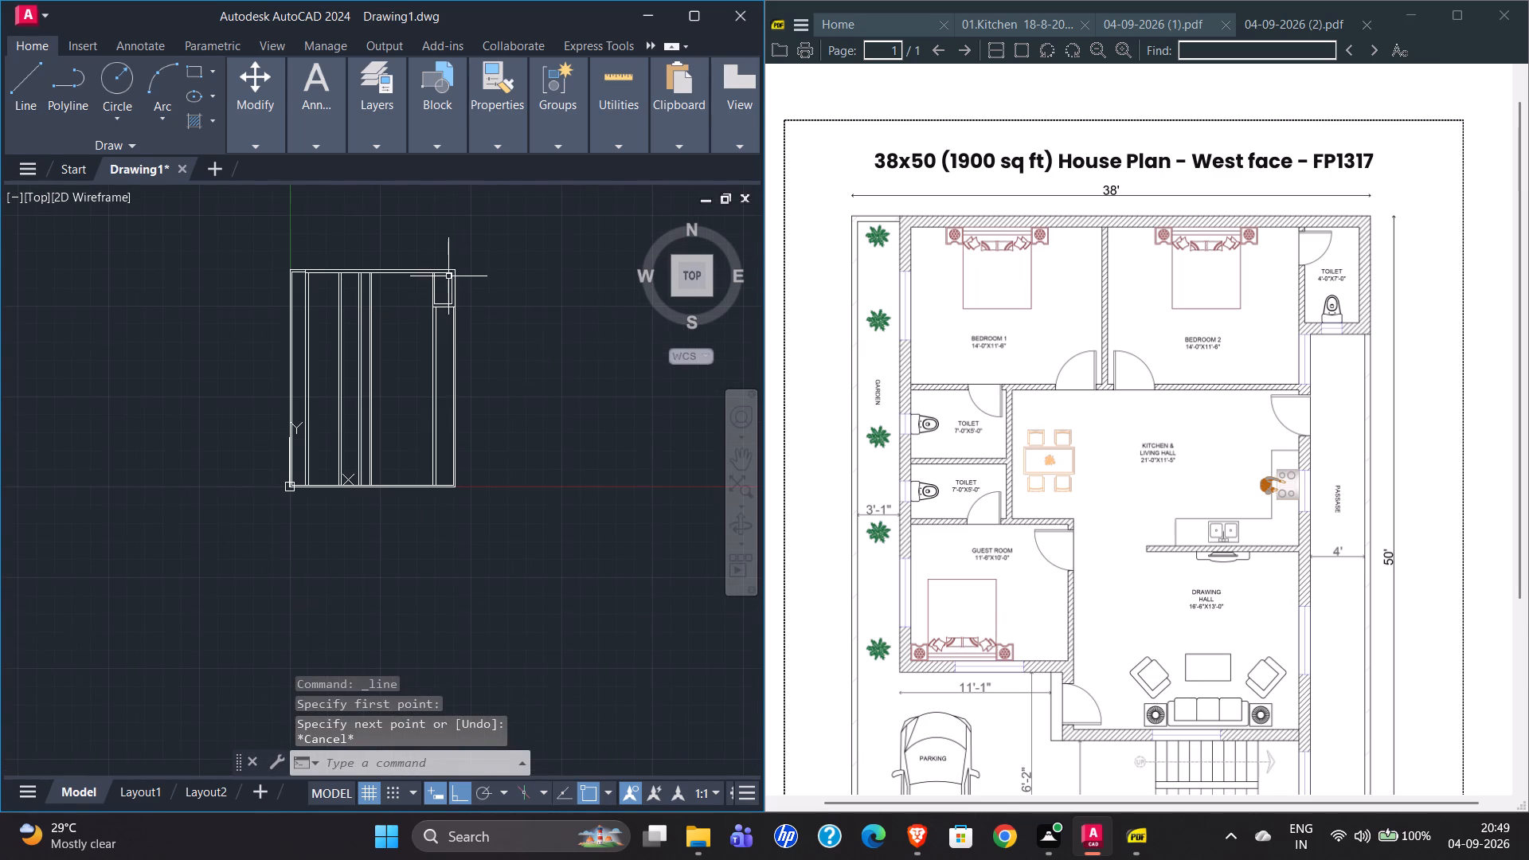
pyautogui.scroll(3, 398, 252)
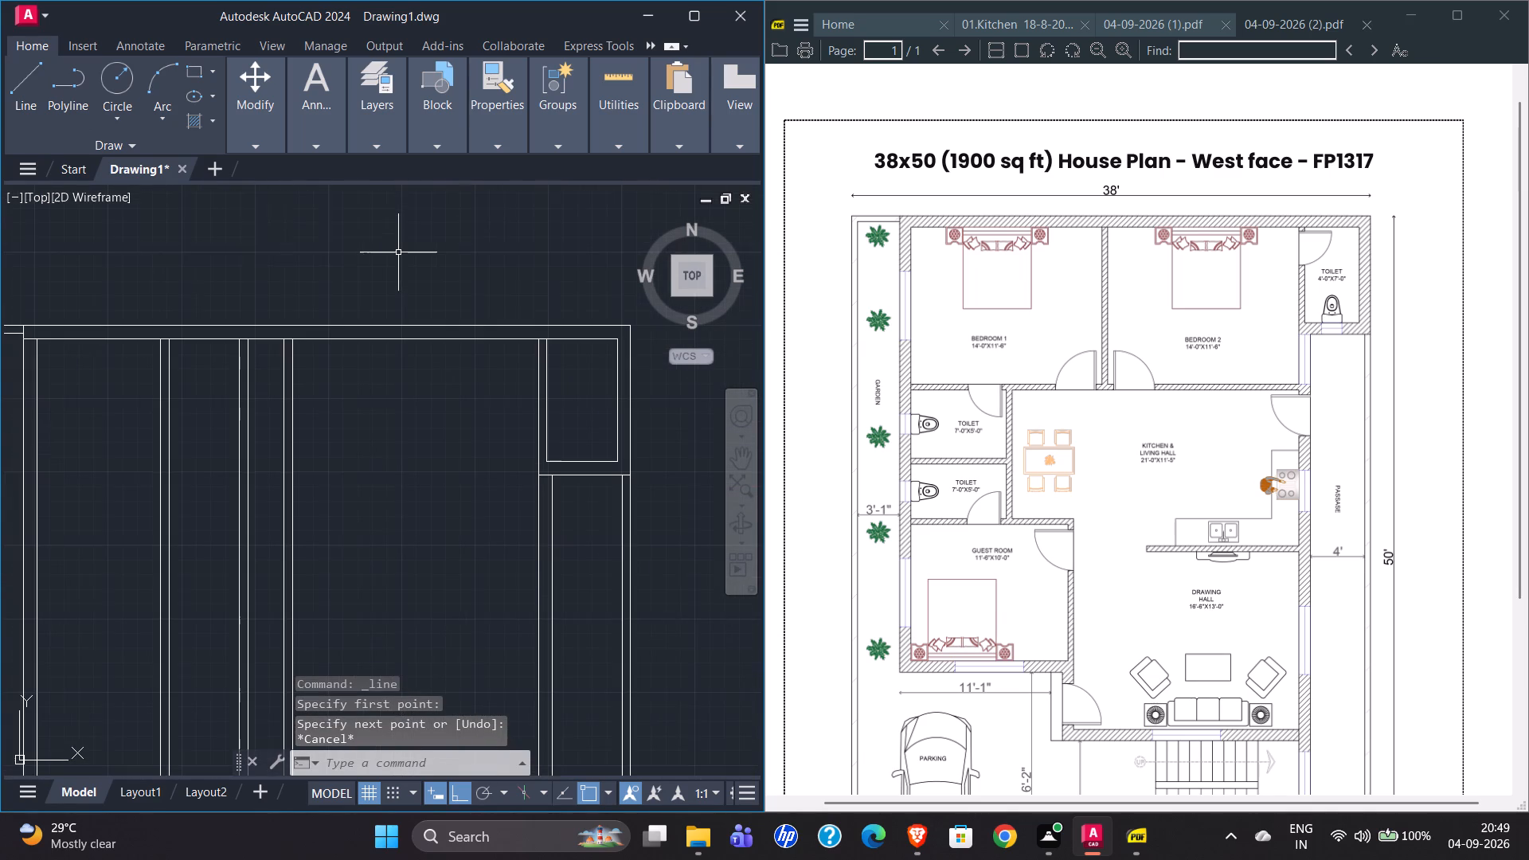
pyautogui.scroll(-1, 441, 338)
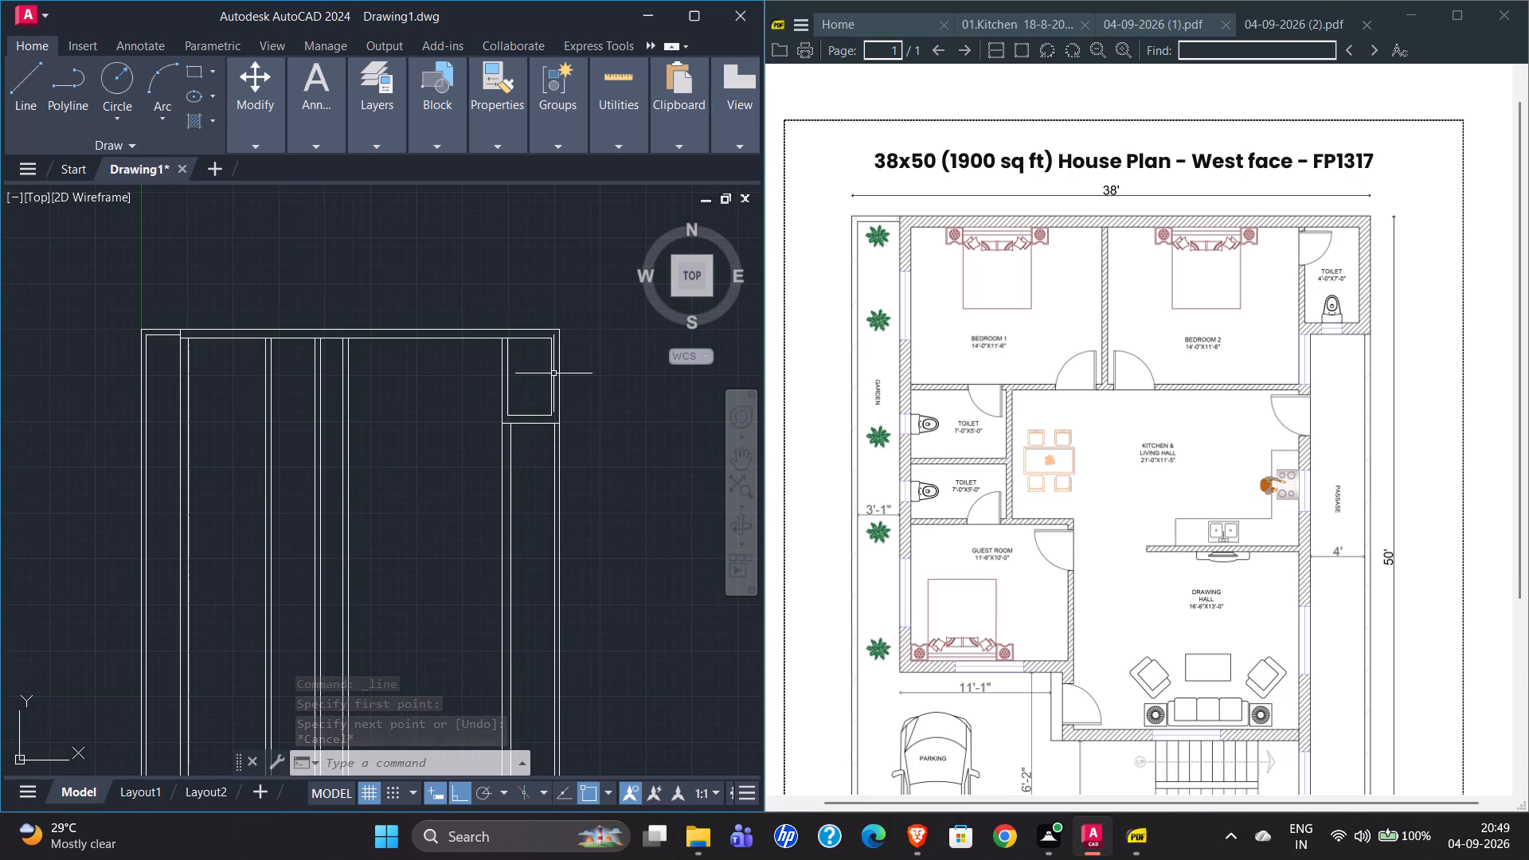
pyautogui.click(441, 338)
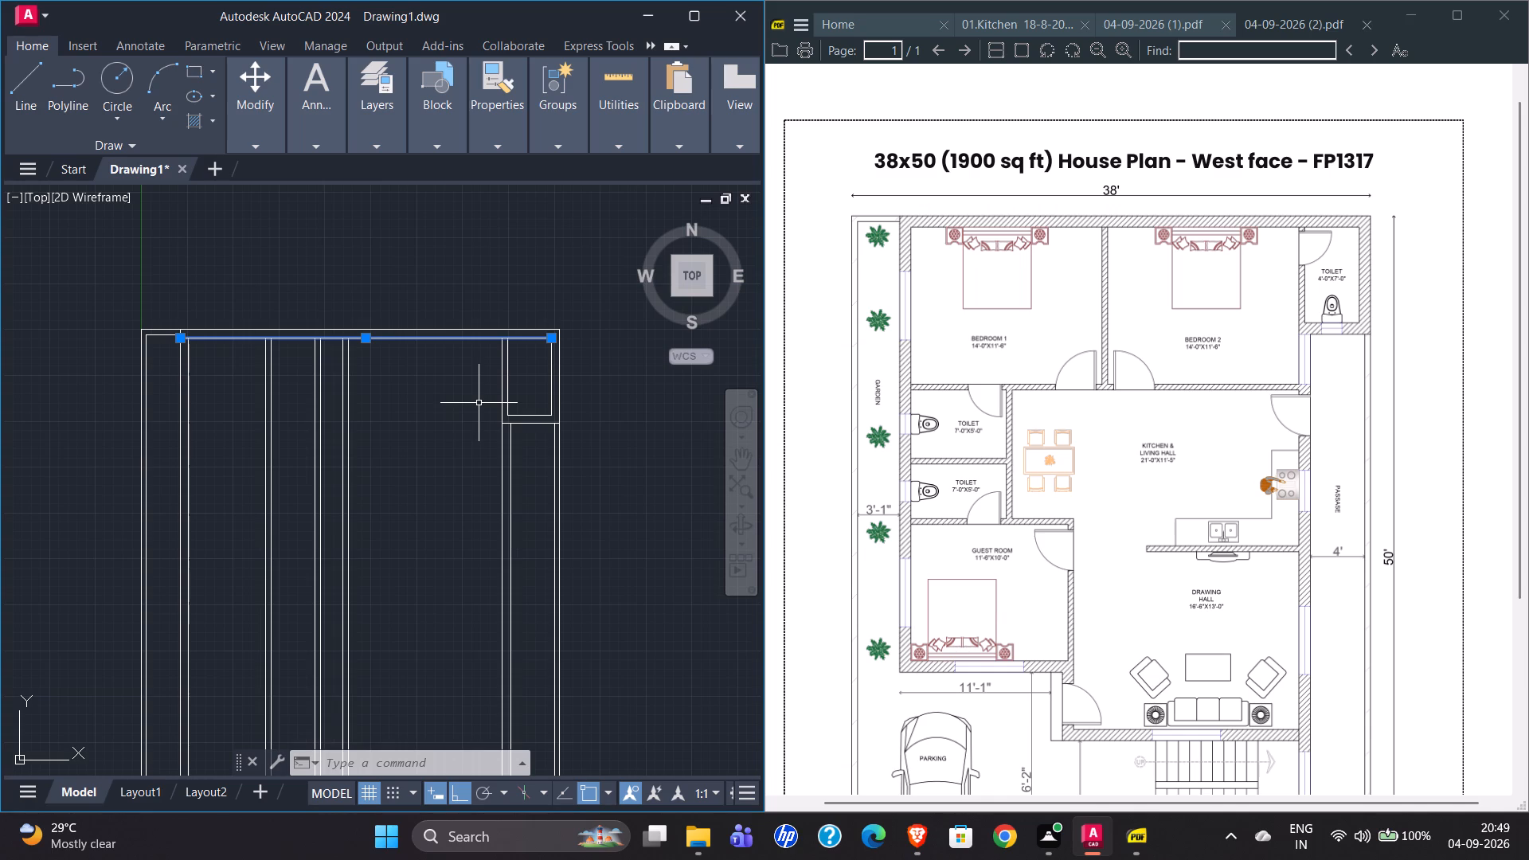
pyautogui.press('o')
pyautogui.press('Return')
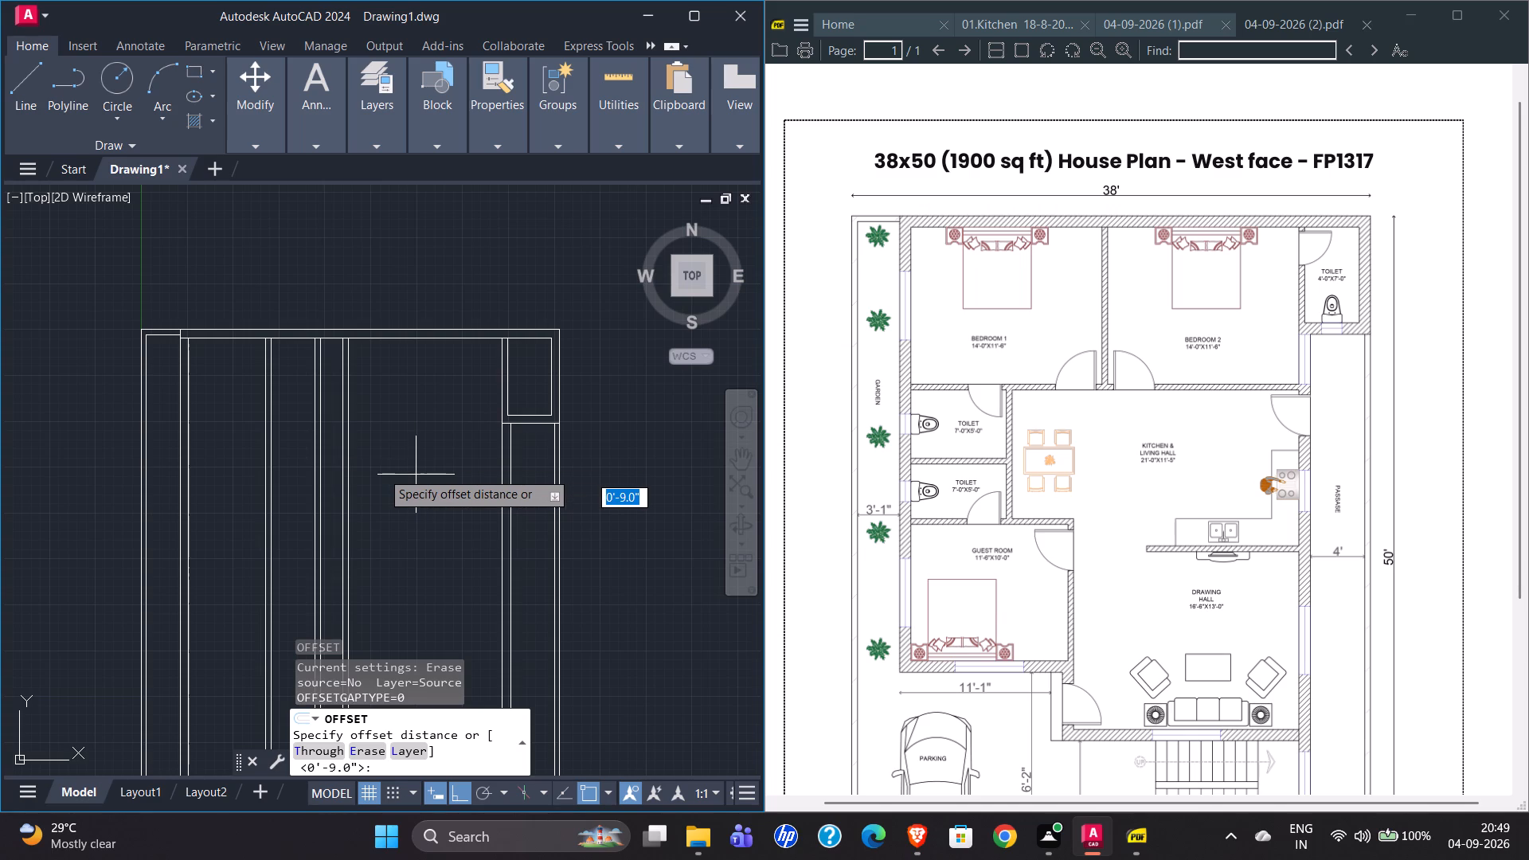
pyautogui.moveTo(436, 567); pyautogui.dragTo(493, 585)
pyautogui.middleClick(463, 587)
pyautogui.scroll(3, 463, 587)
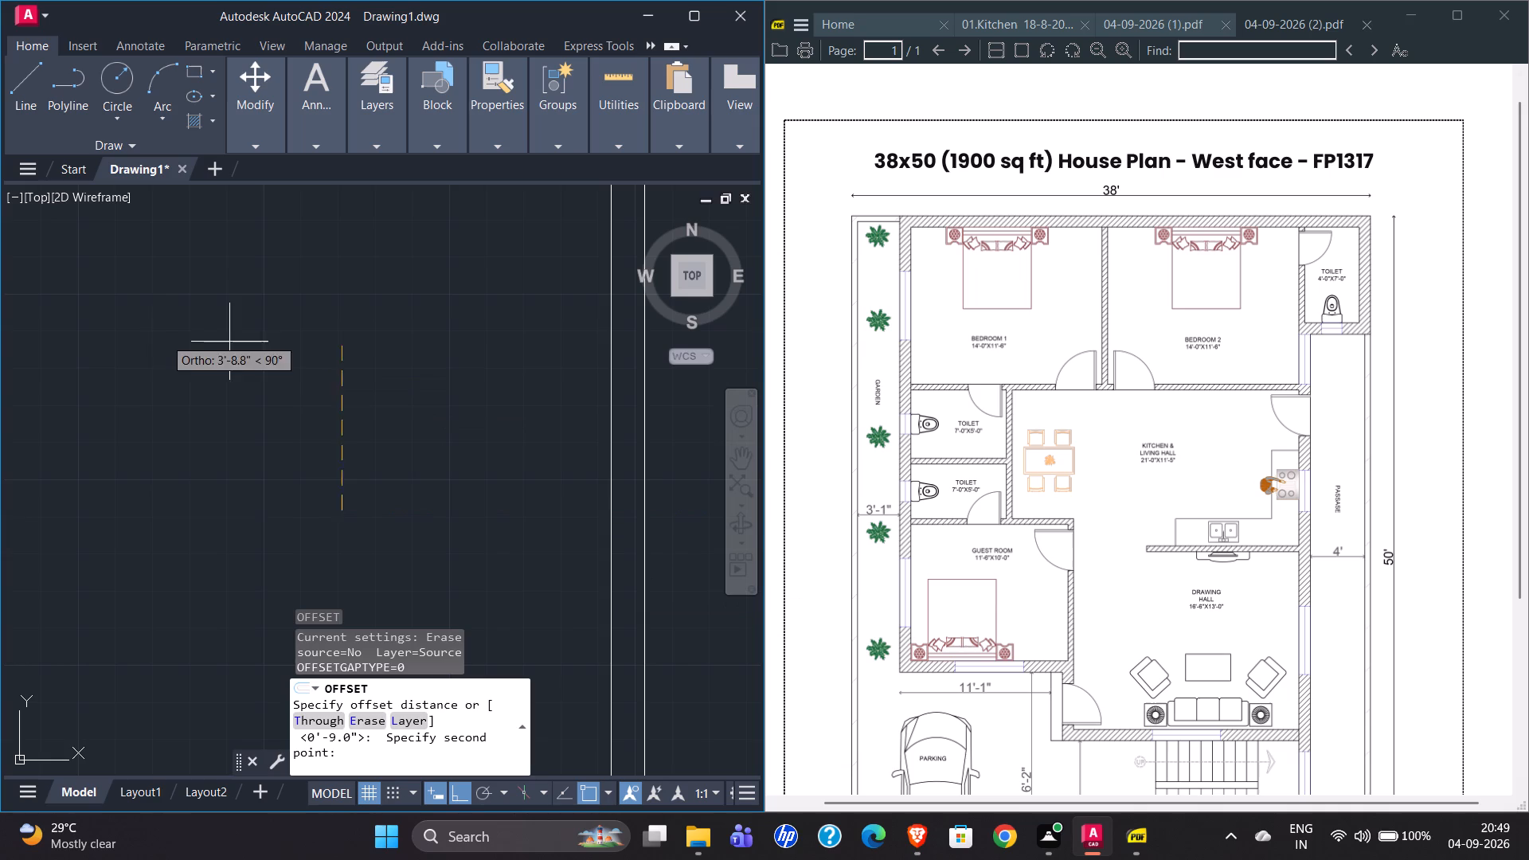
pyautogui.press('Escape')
# Create the bedrooms' lower wall by offsetting the upper wall's inner line 14' downward, and that copy 6" further down.
pyautogui.scroll(-3, 257, 474)
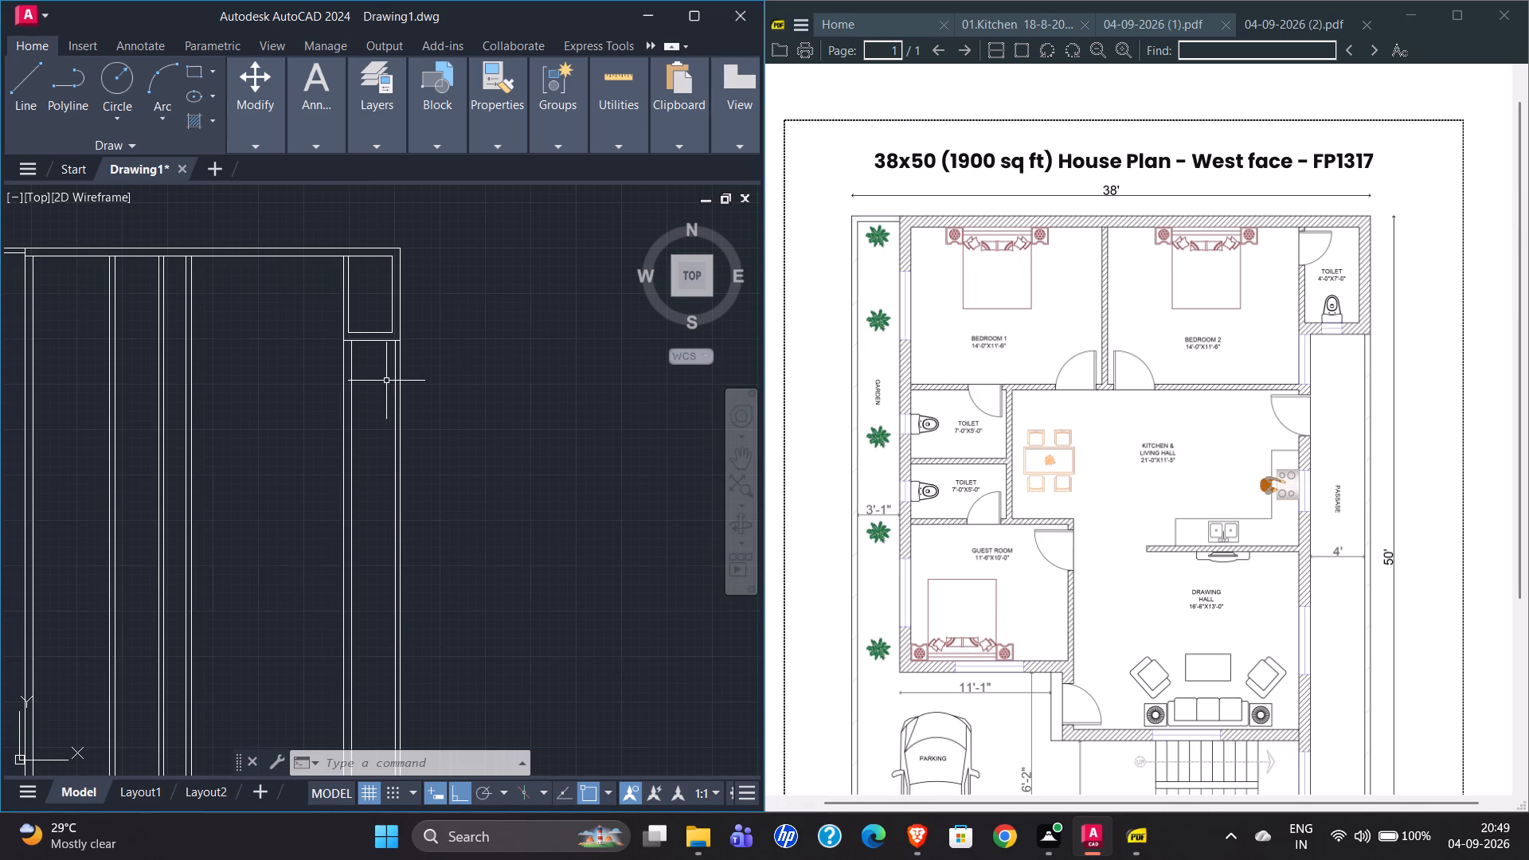
pyautogui.scroll(-1, 305, 319)
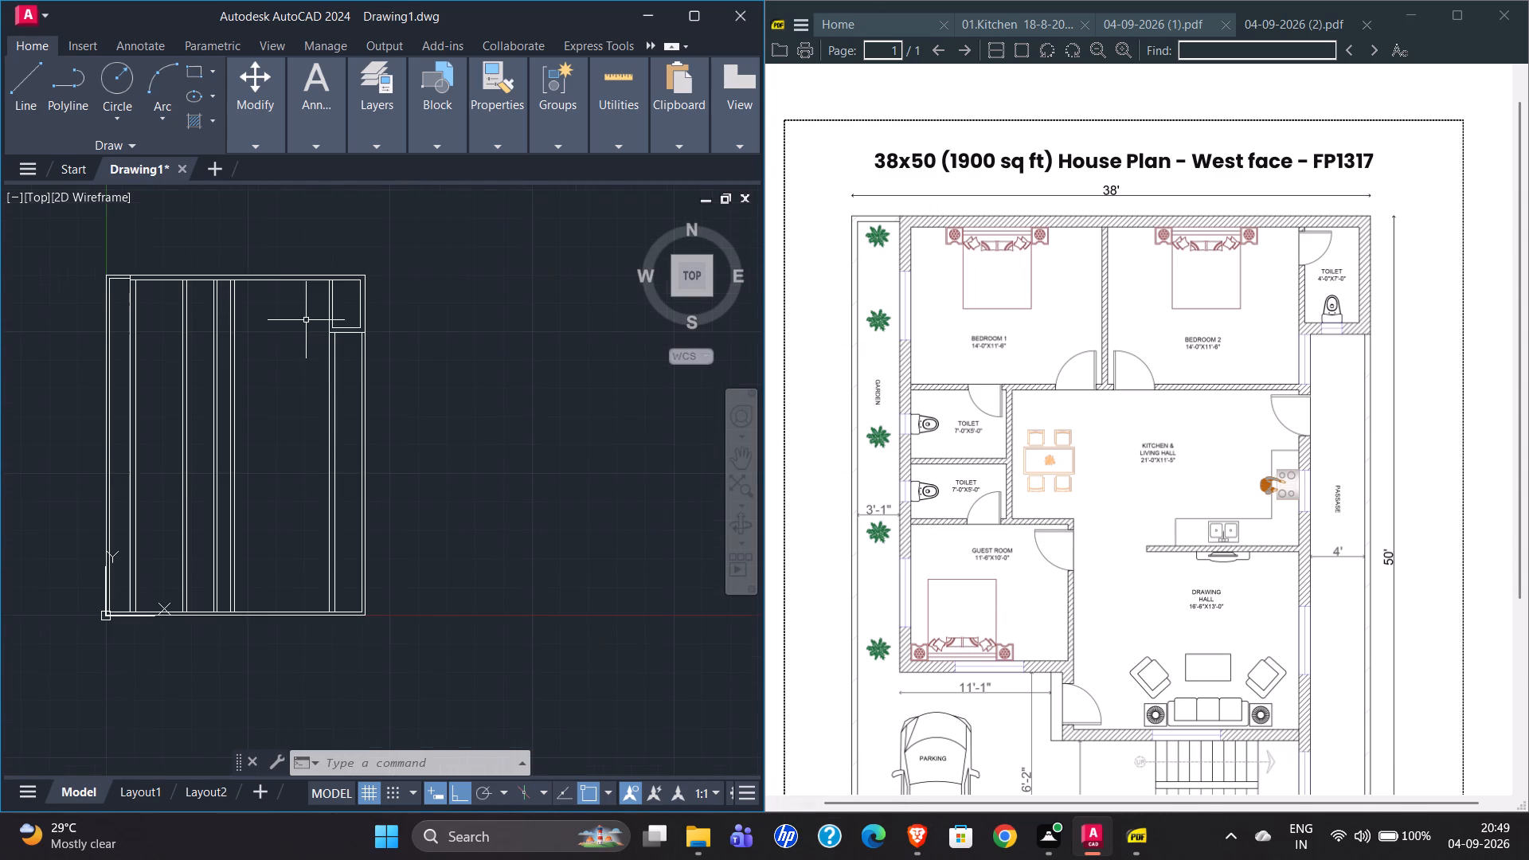
pyautogui.scroll(2, 205, 264)
pyautogui.scroll(-1, 276, 292)
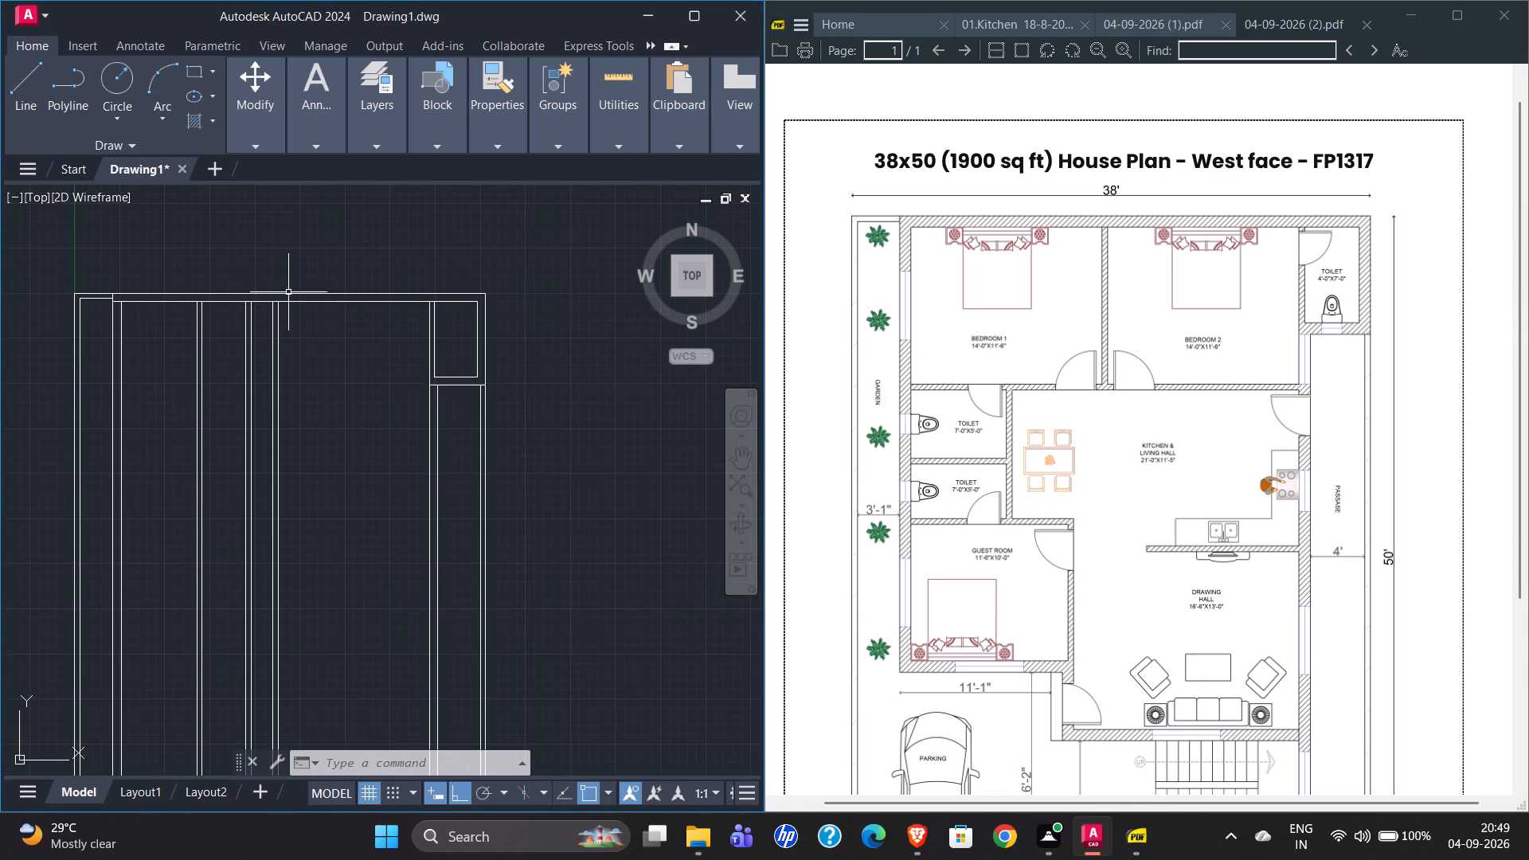
pyautogui.click(288, 292)
pyautogui.scroll(2, 126, 294)
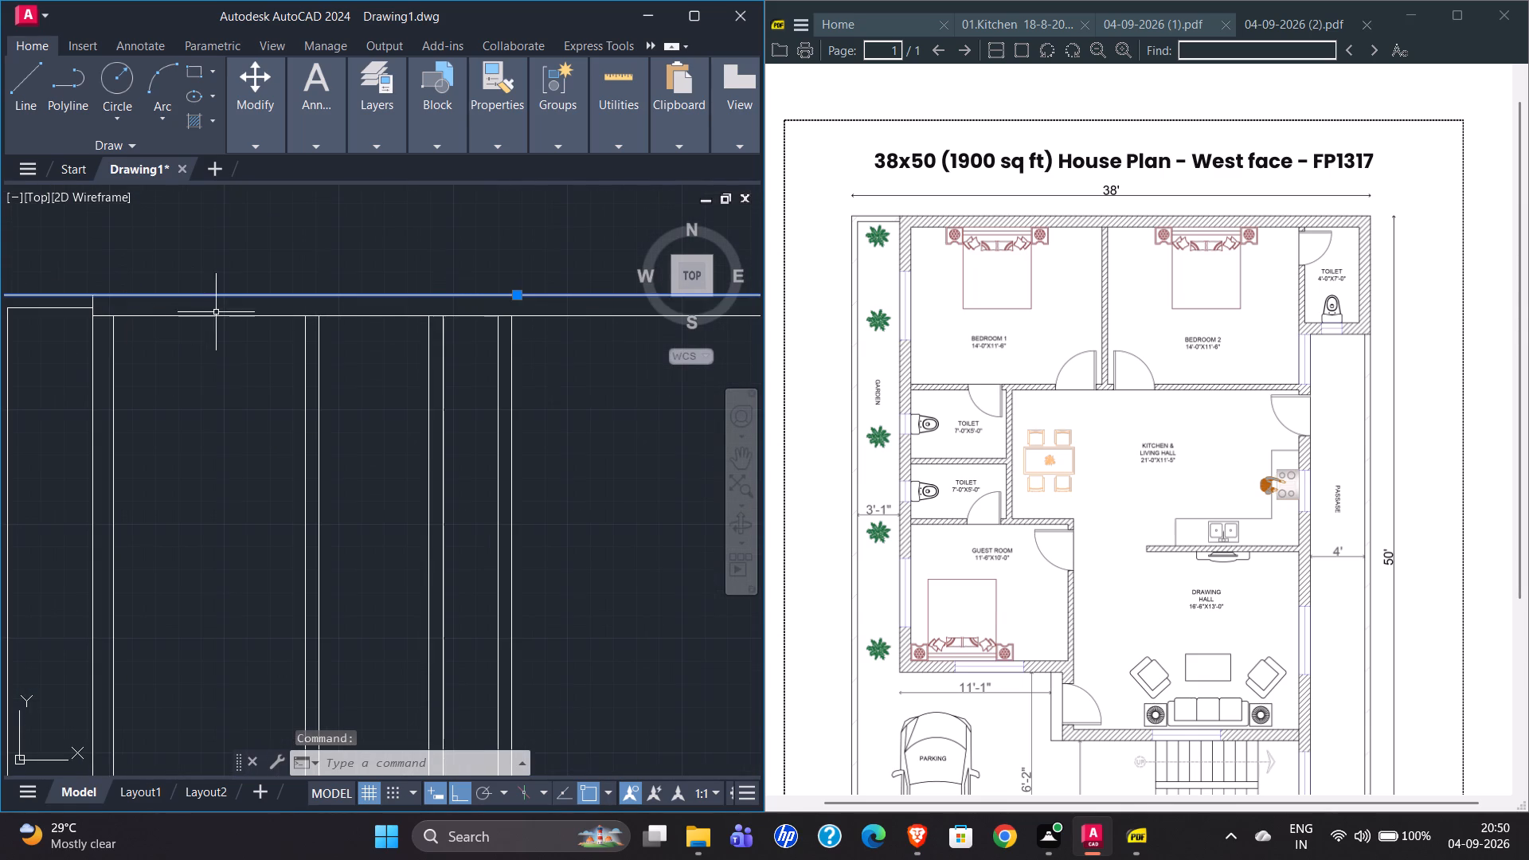
pyautogui.scroll(-1, 174, 348)
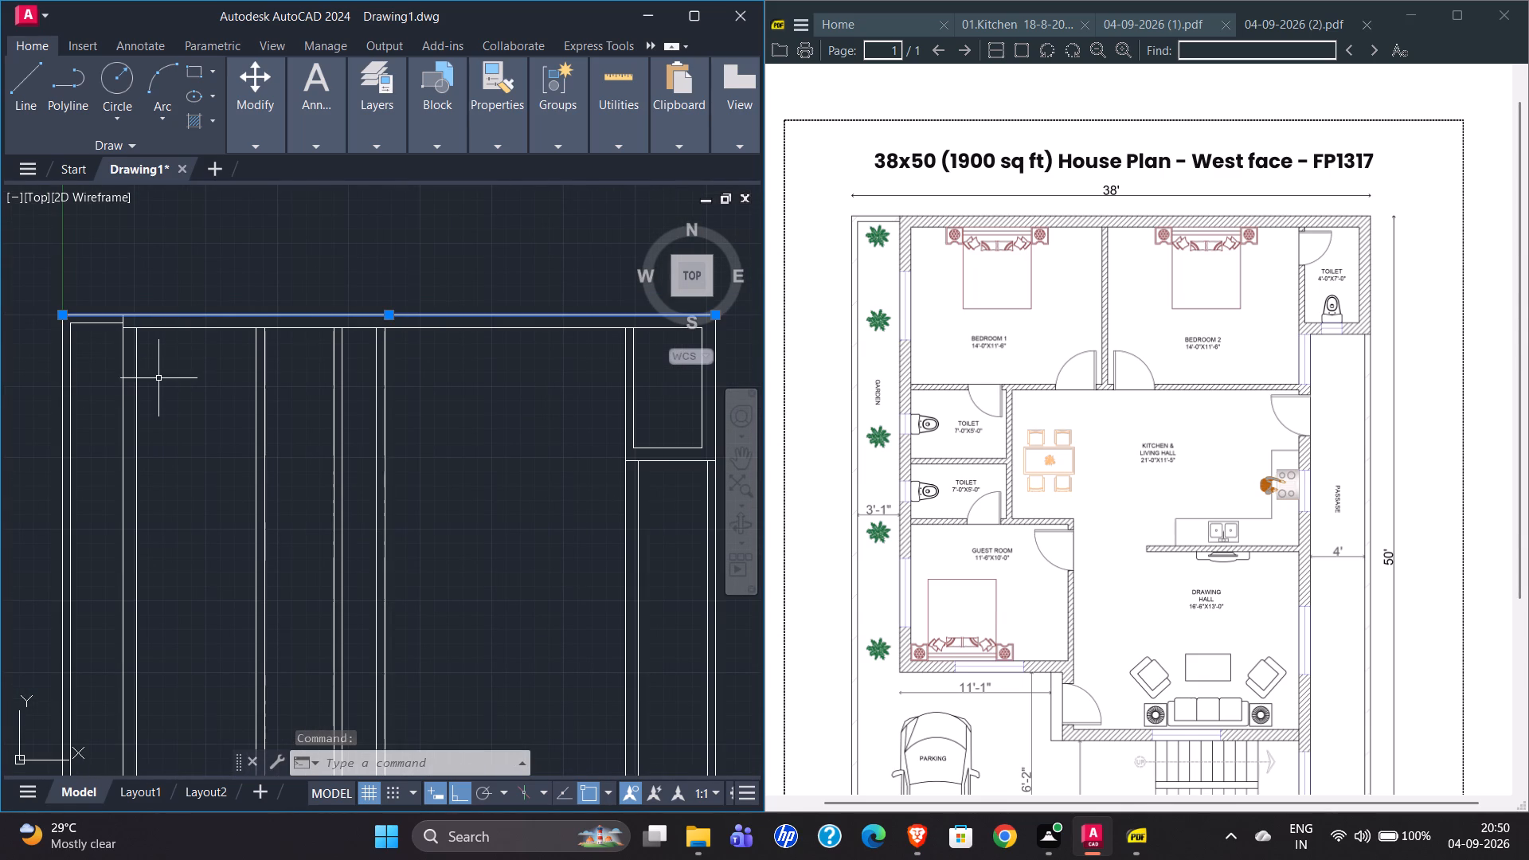
pyautogui.press('Escape')
pyautogui.click(229, 326)
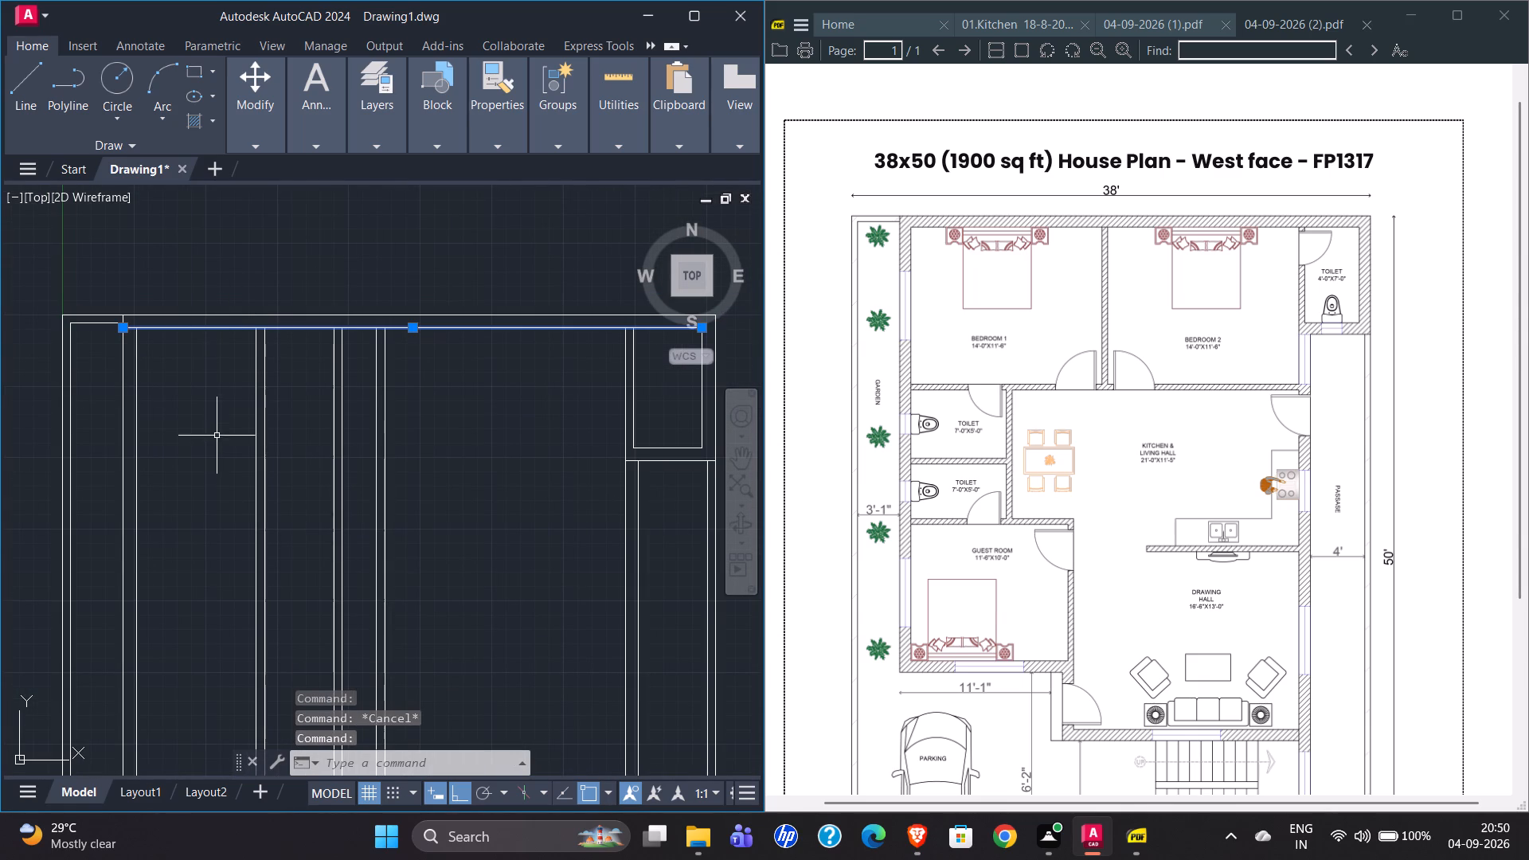
pyautogui.press('o')
pyautogui.press('Return')
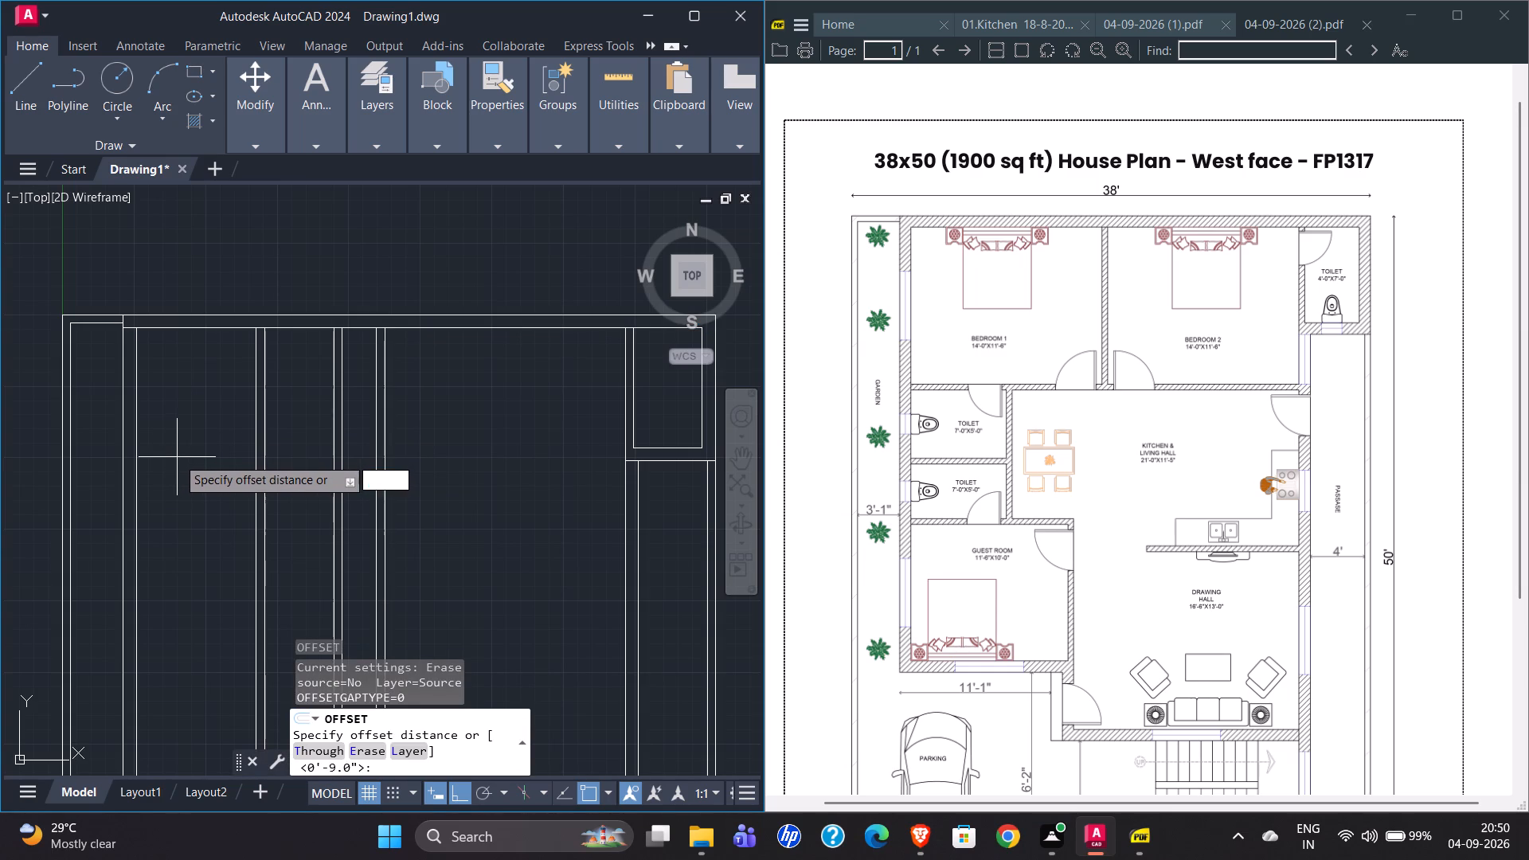
pyautogui.write("14'")
pyautogui.press('Return')
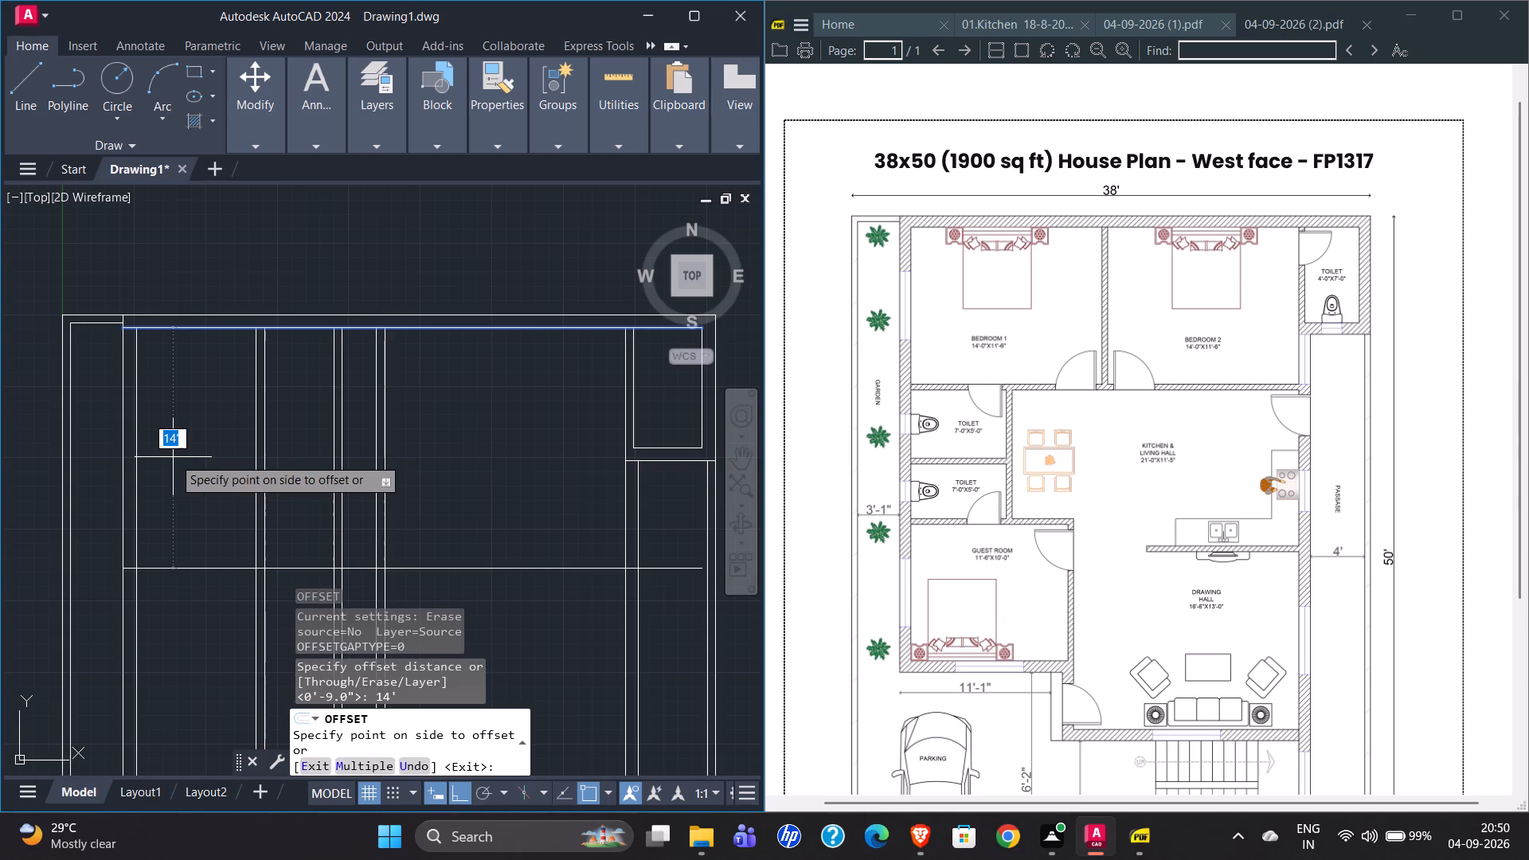
pyautogui.click(174, 526)
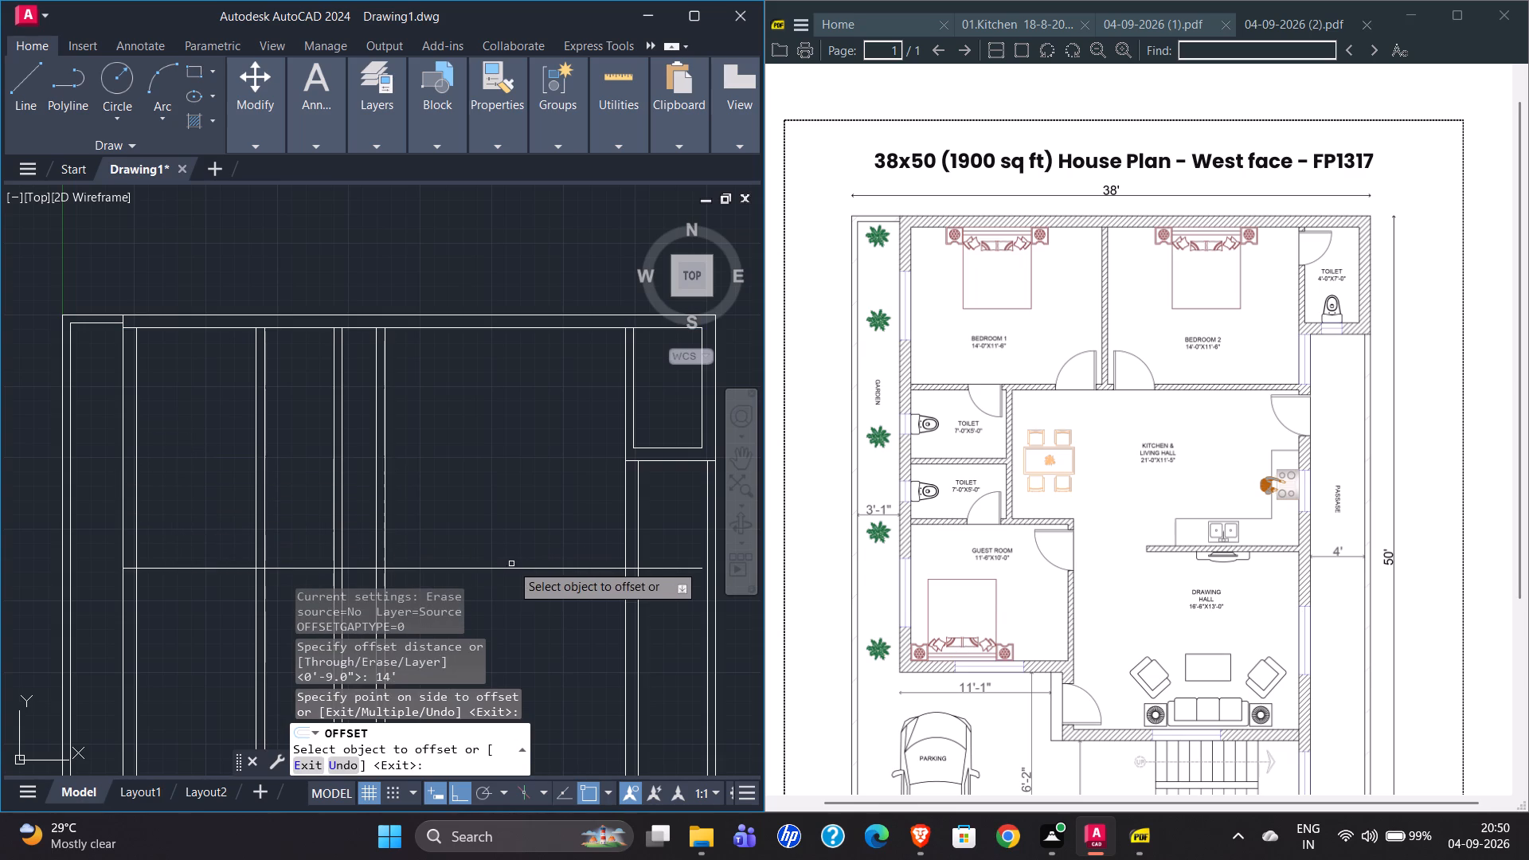
pyautogui.click(525, 566)
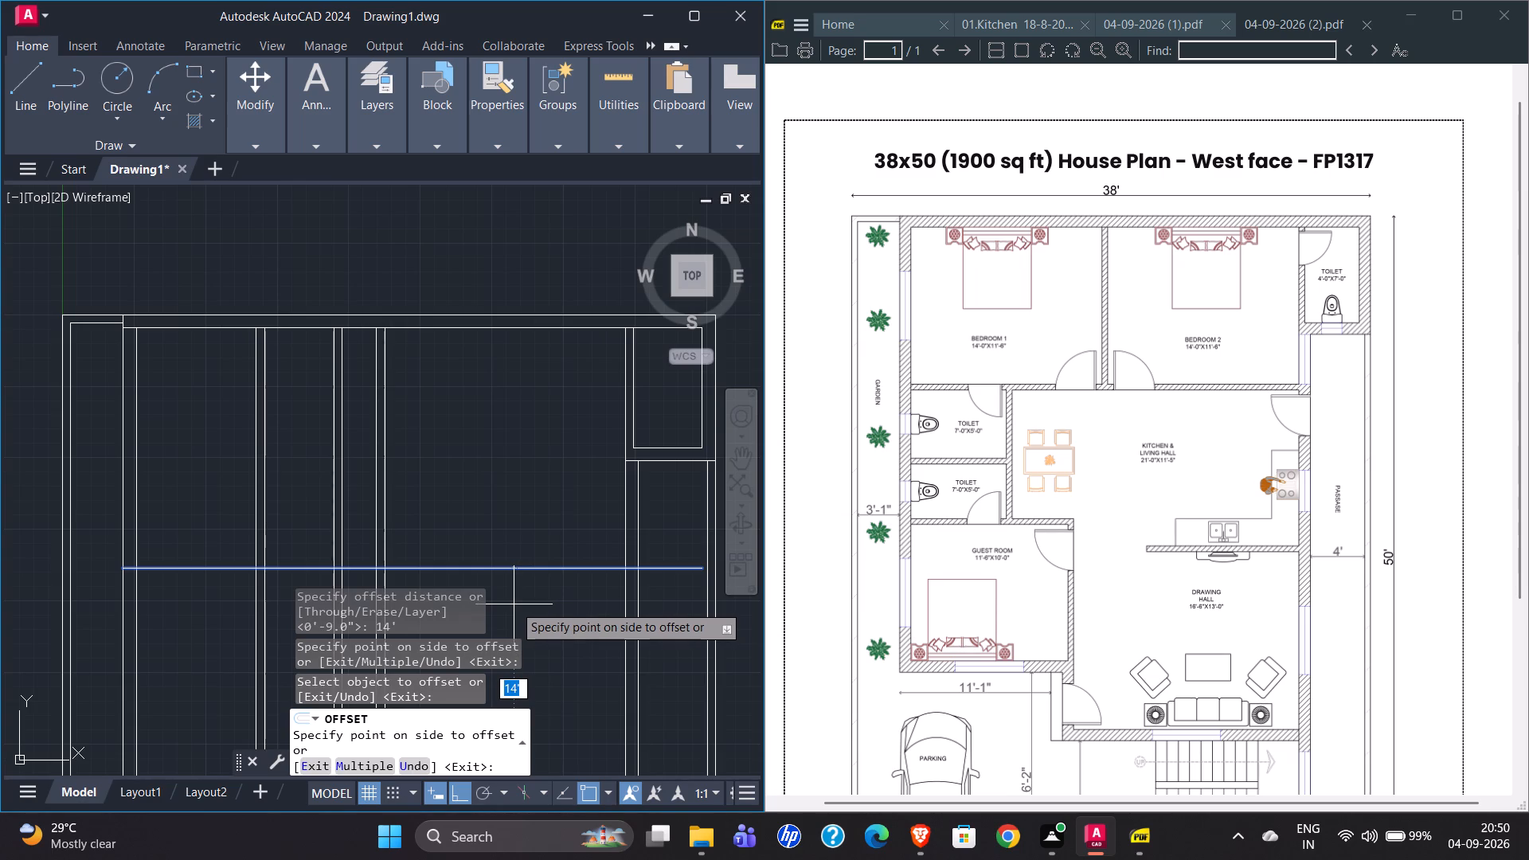
pyautogui.write('6"')
pyautogui.press('Return')
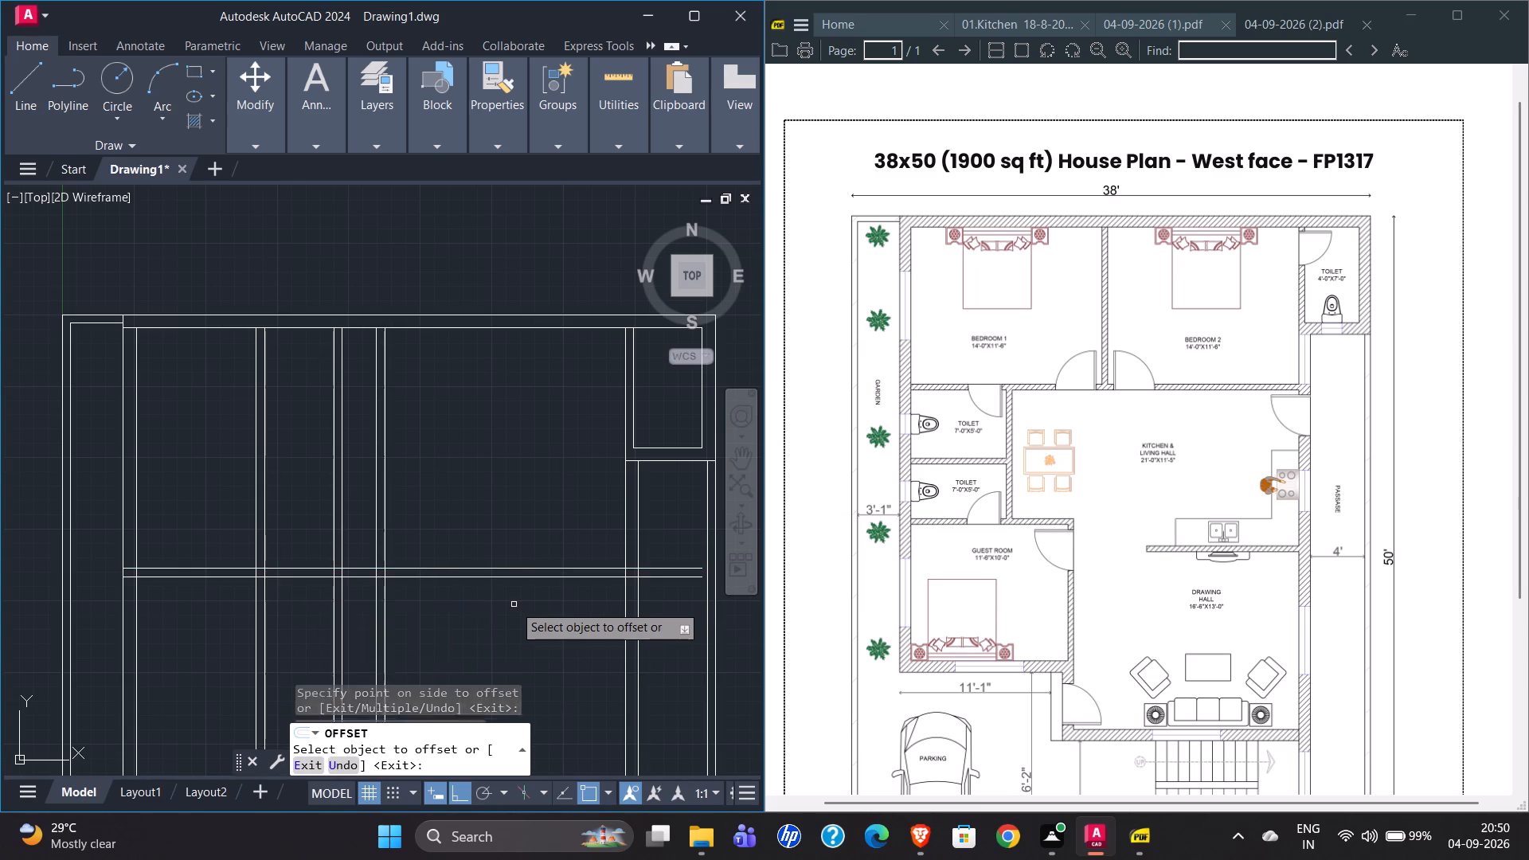
# Create the wall between the two 7'x5' toilets by offsetting the bedroom wall's lower line 5' down, and that copy 6" further down.
pyautogui.scroll(-1, 213, 380)
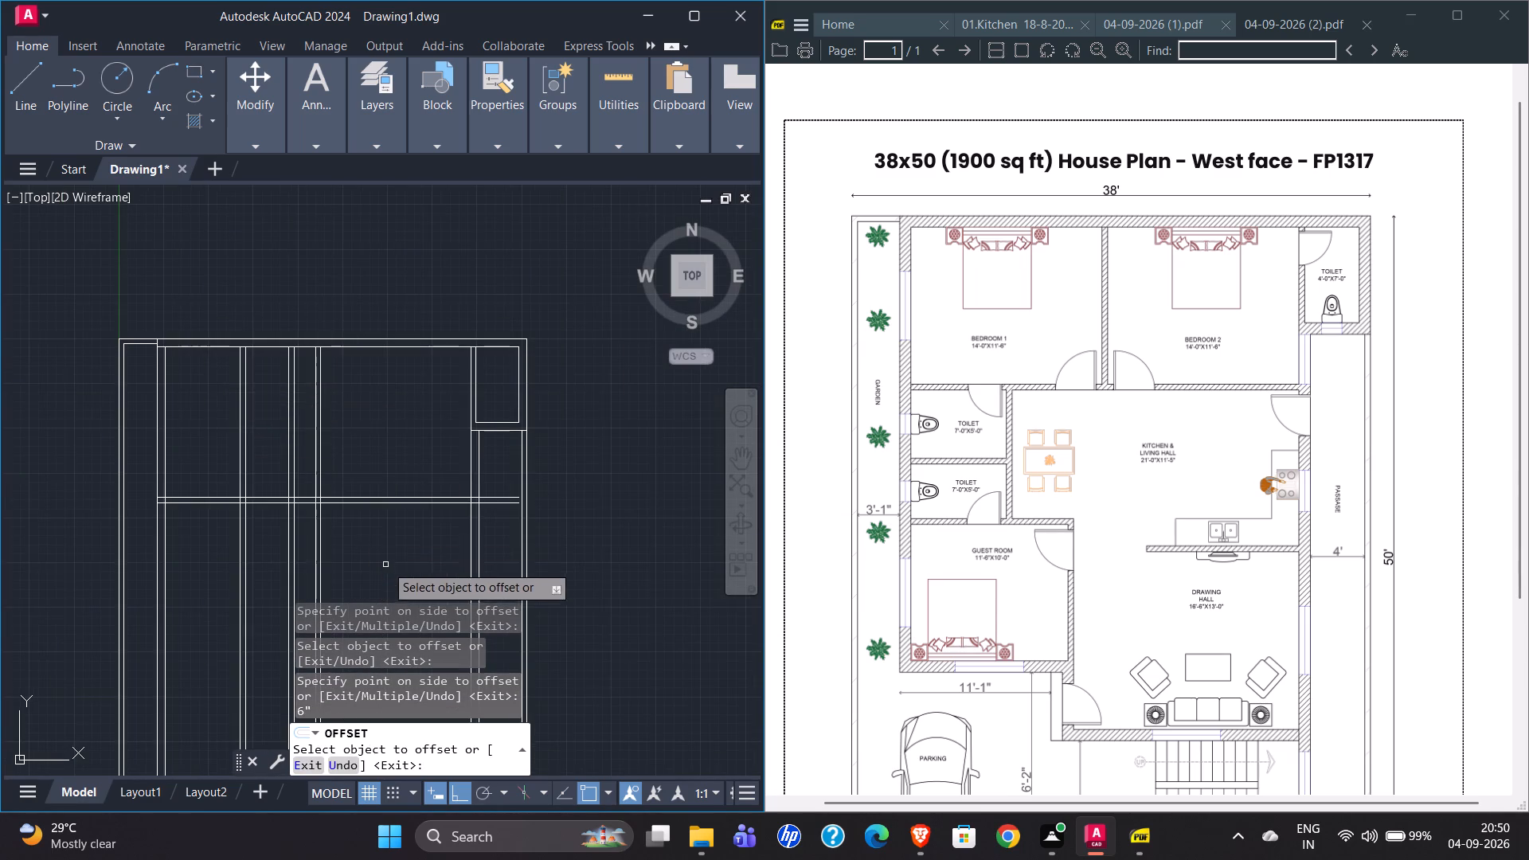
pyautogui.scroll(1, 387, 568)
pyautogui.scroll(-1, 346, 398)
pyautogui.scroll(2, 339, 475)
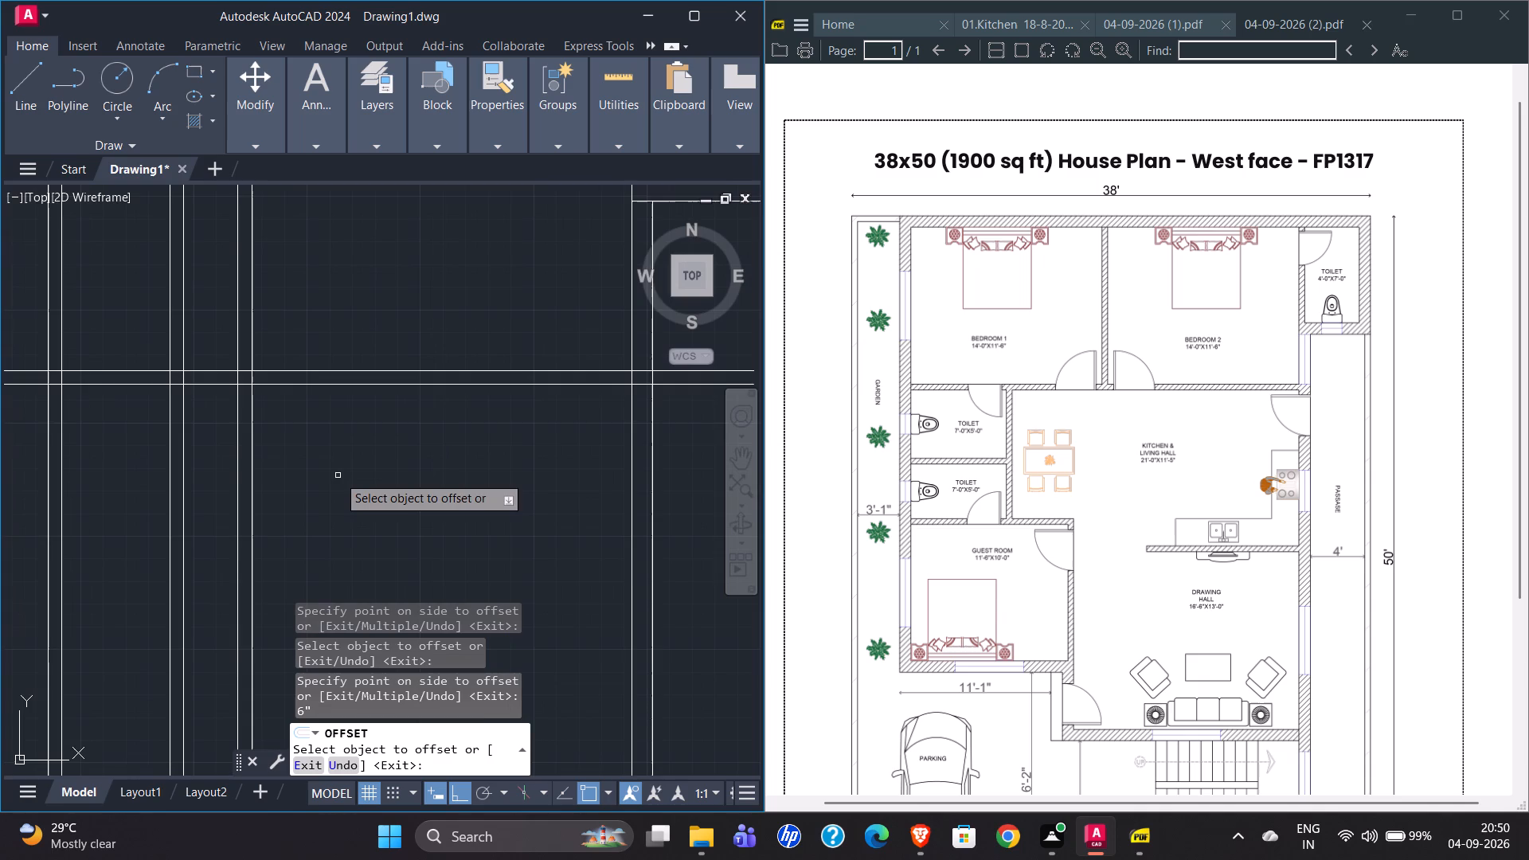
pyautogui.scroll(-1, 287, 482)
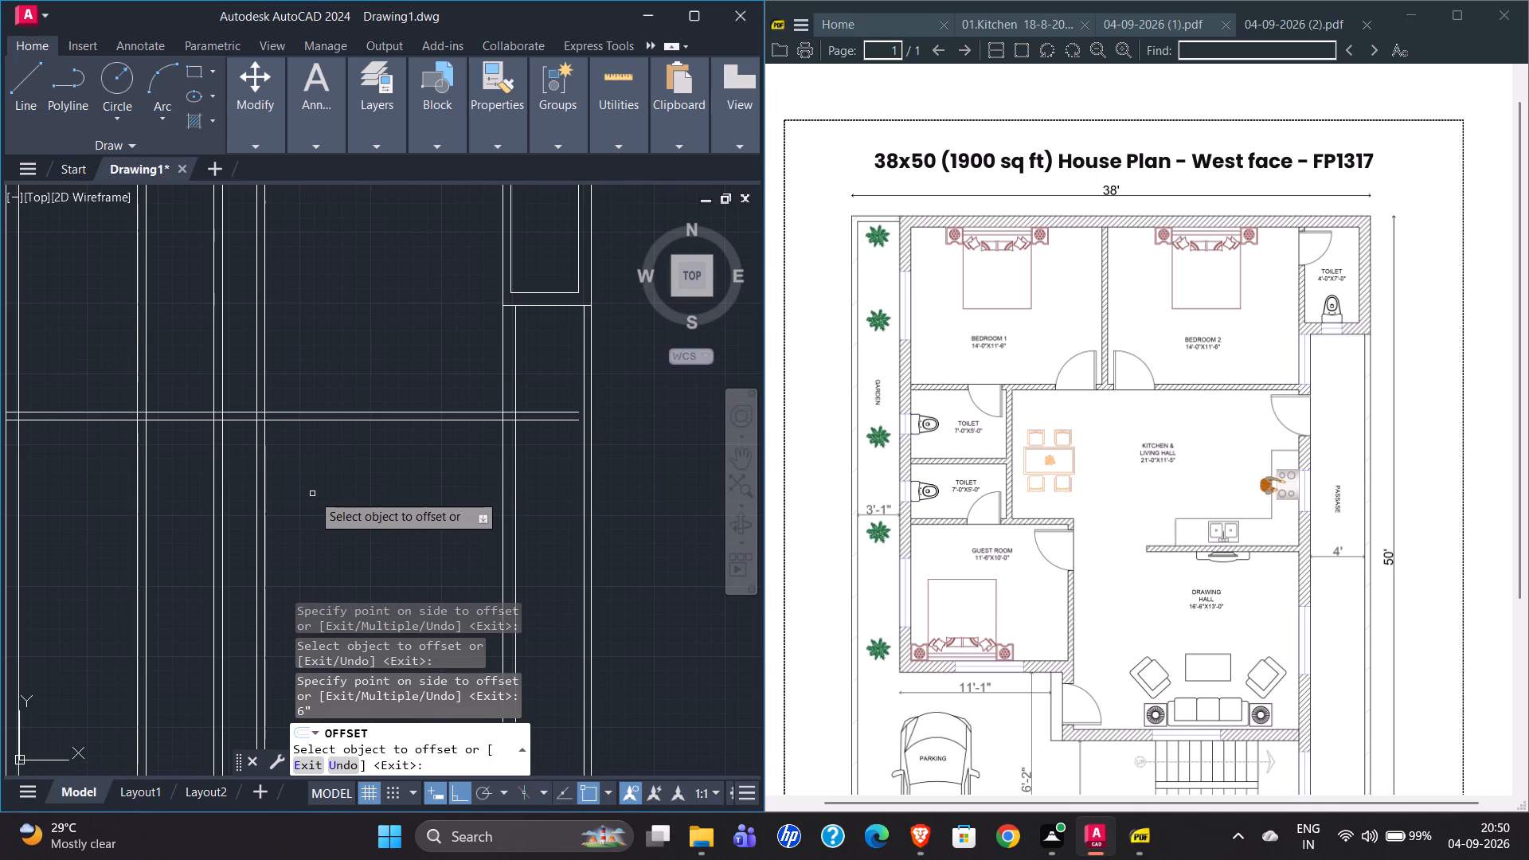
pyautogui.click(337, 420)
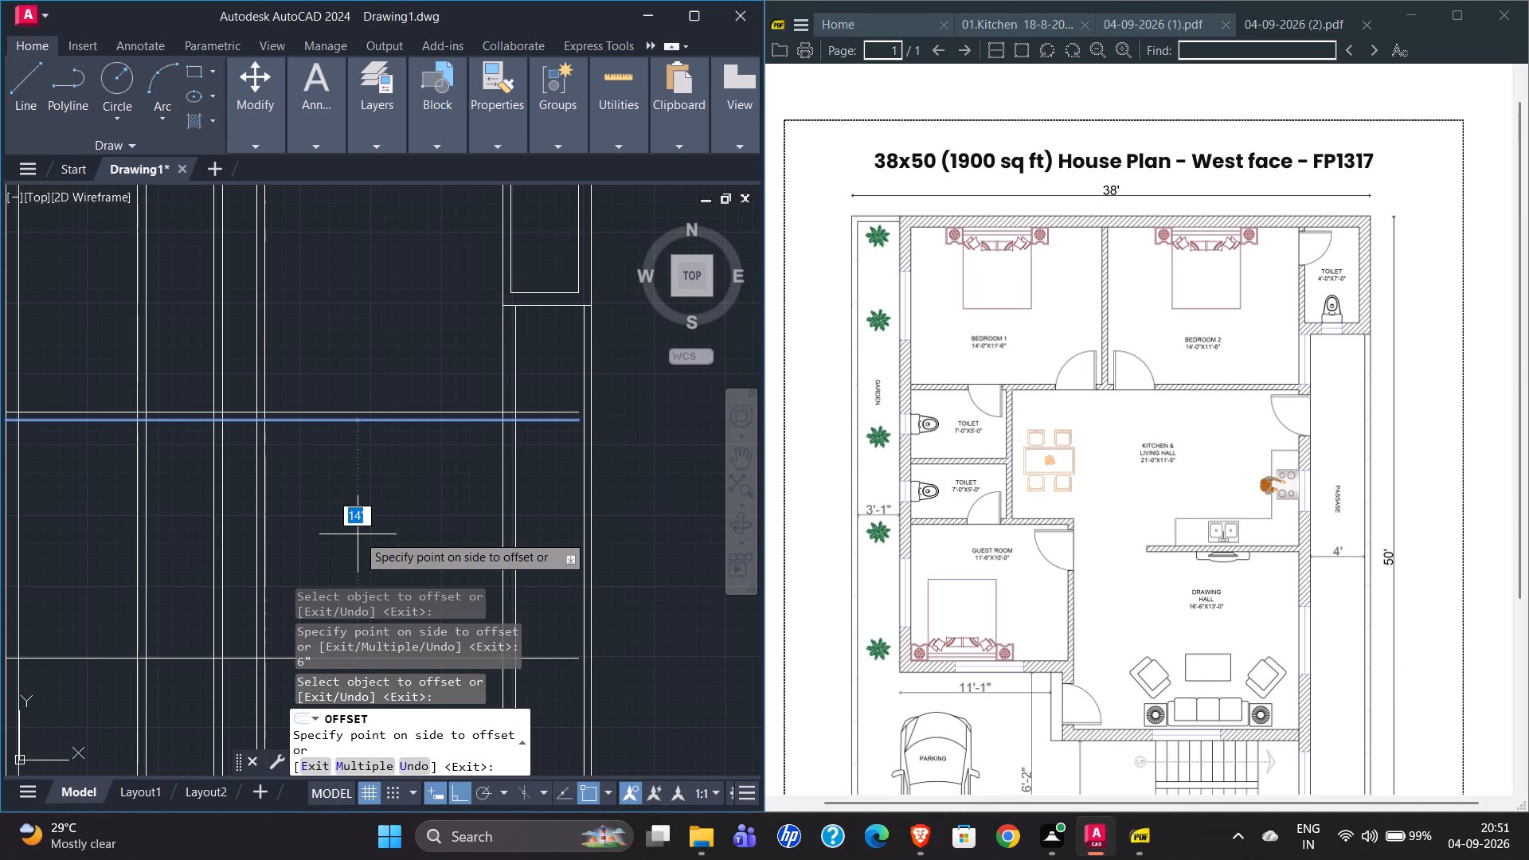
pyautogui.write("5'")
pyautogui.press('Return')
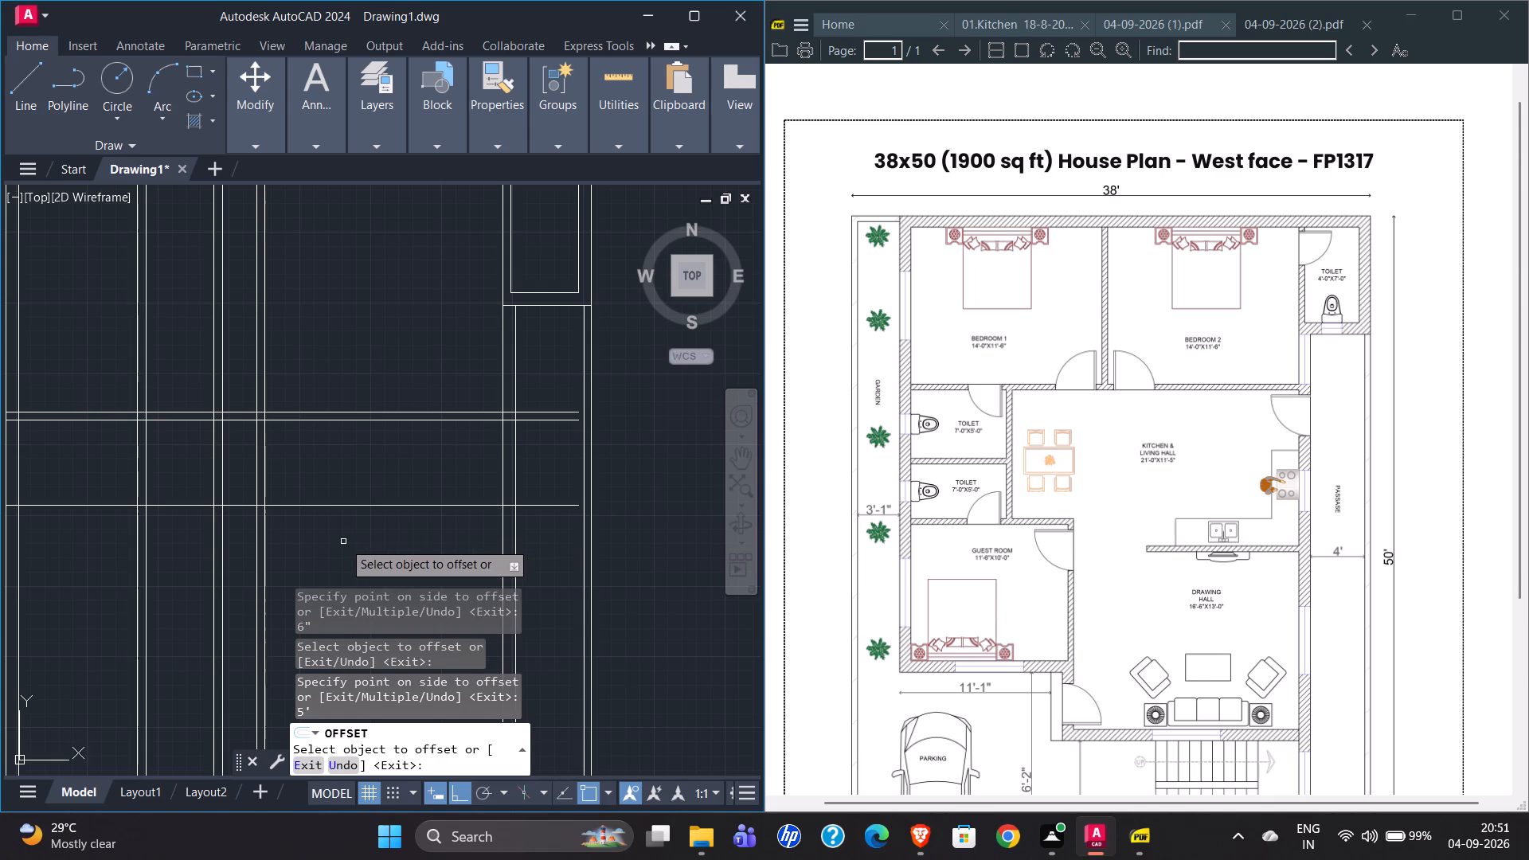
pyautogui.click(323, 506)
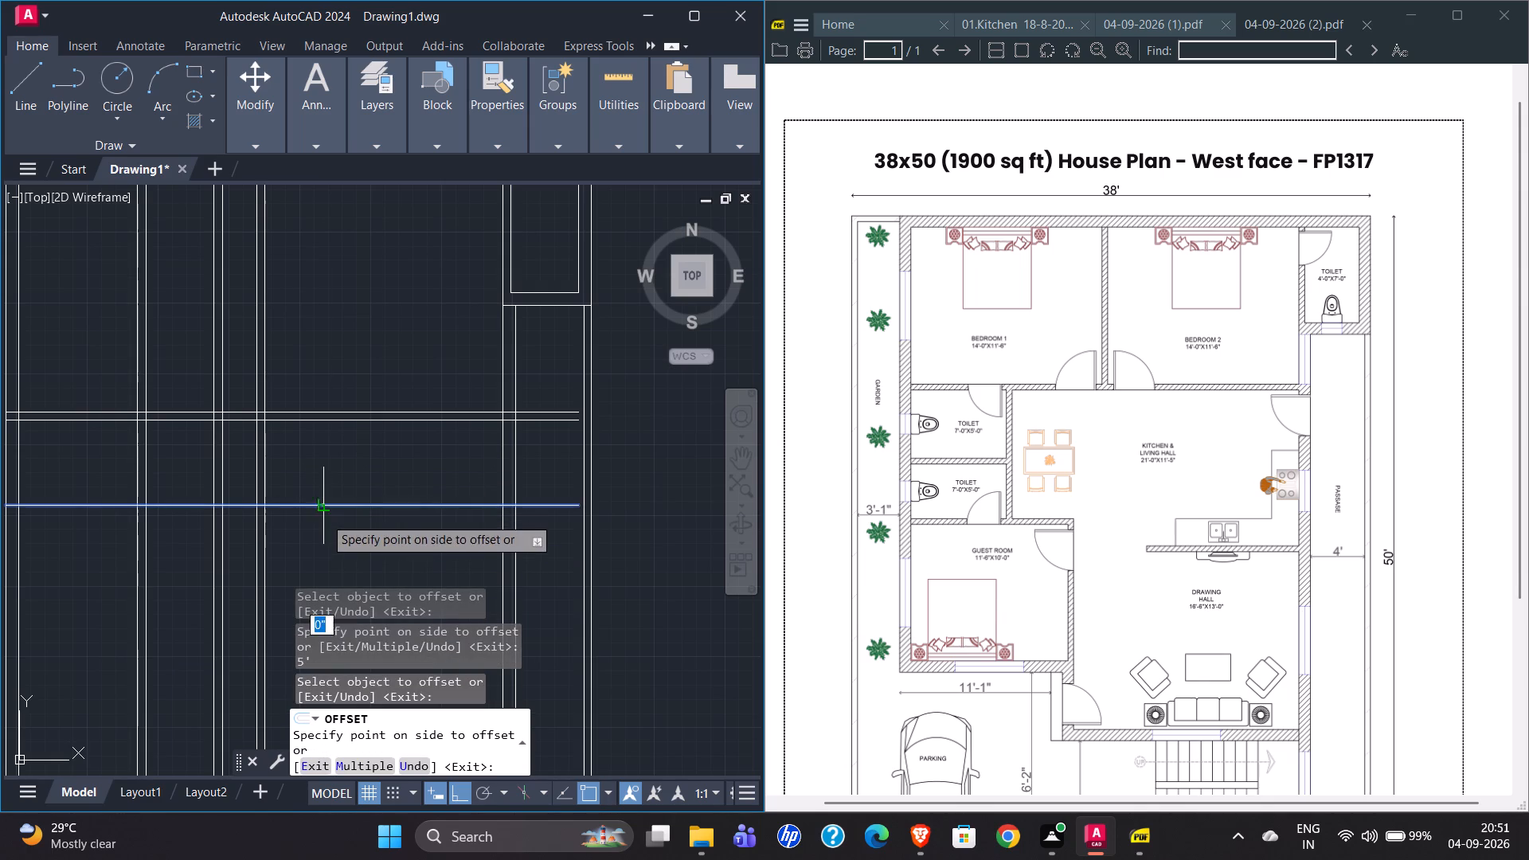
pyautogui.write('6"')
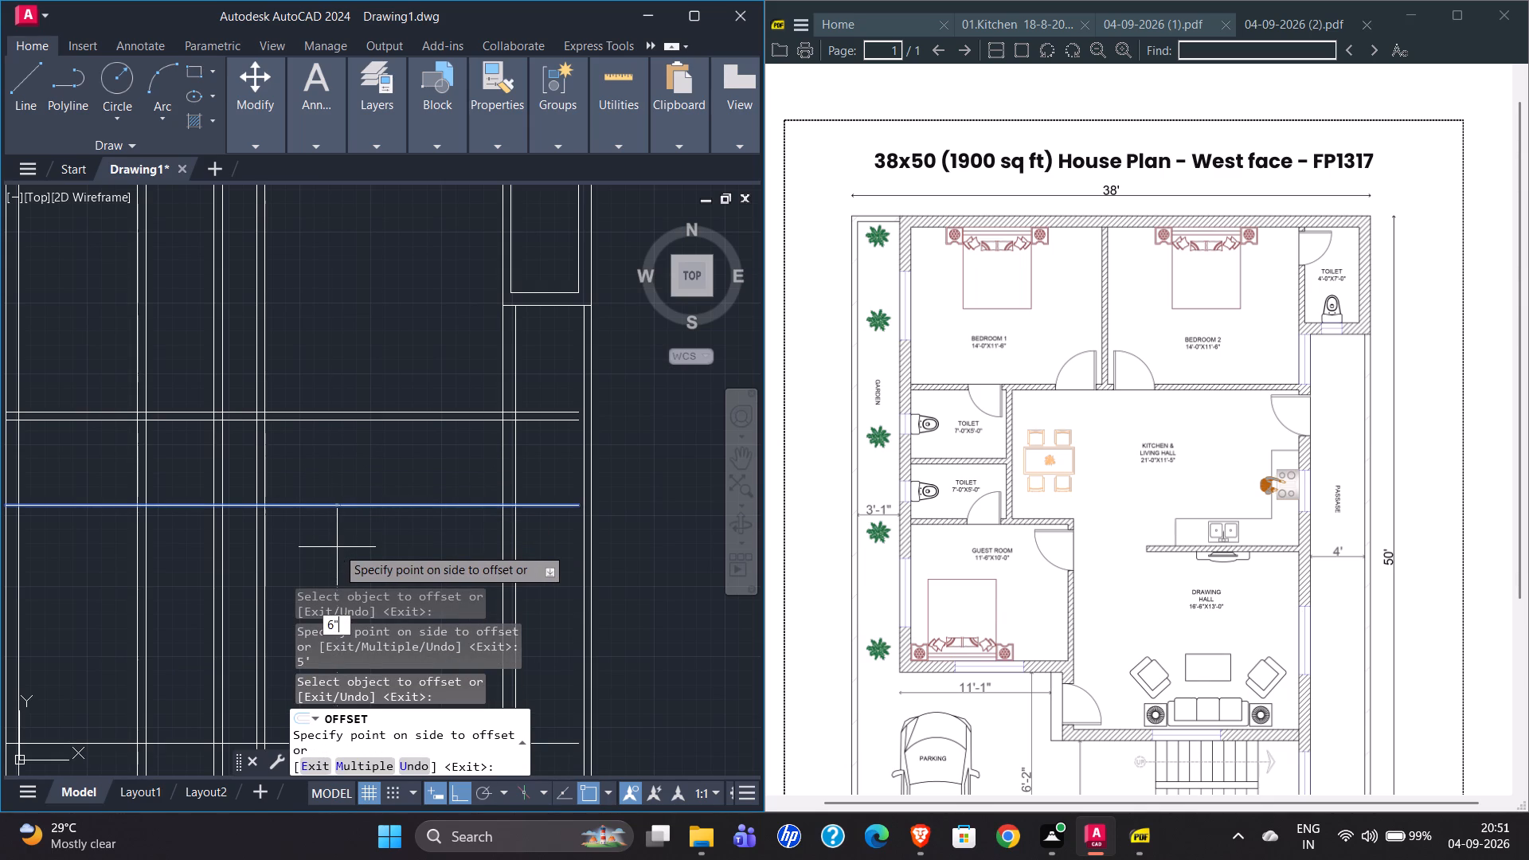
pyautogui.press('Return')
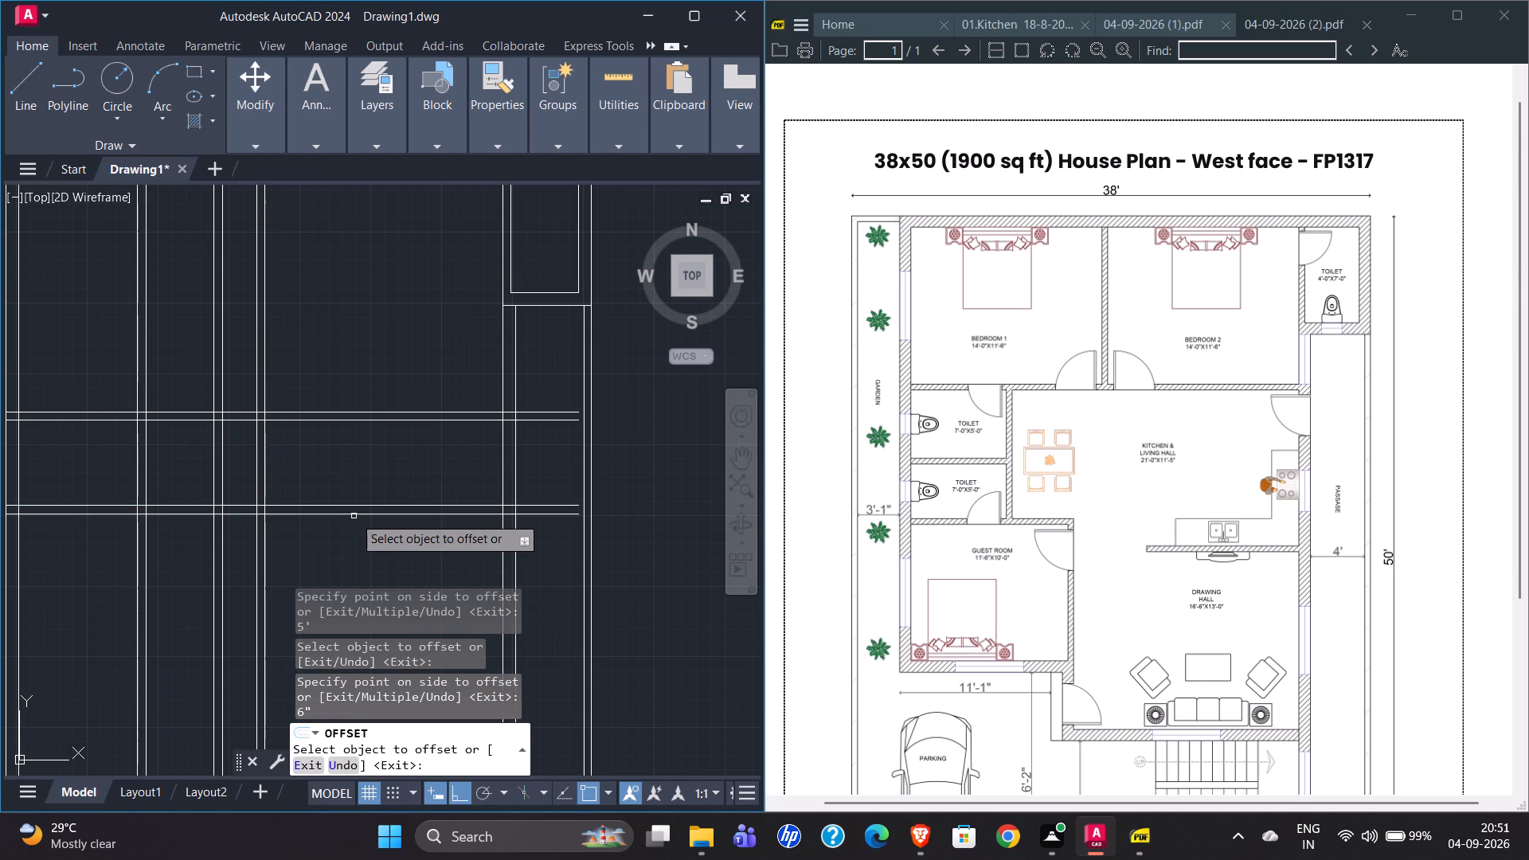
# Create the second toilet's lower wall by offsetting the toilet dividing wall's lower line 5' down, and that copy 6" further down.
pyautogui.click(354, 516)
pyautogui.write("5'")
pyautogui.press('Return')
pyautogui.scroll(-2, 424, 385)
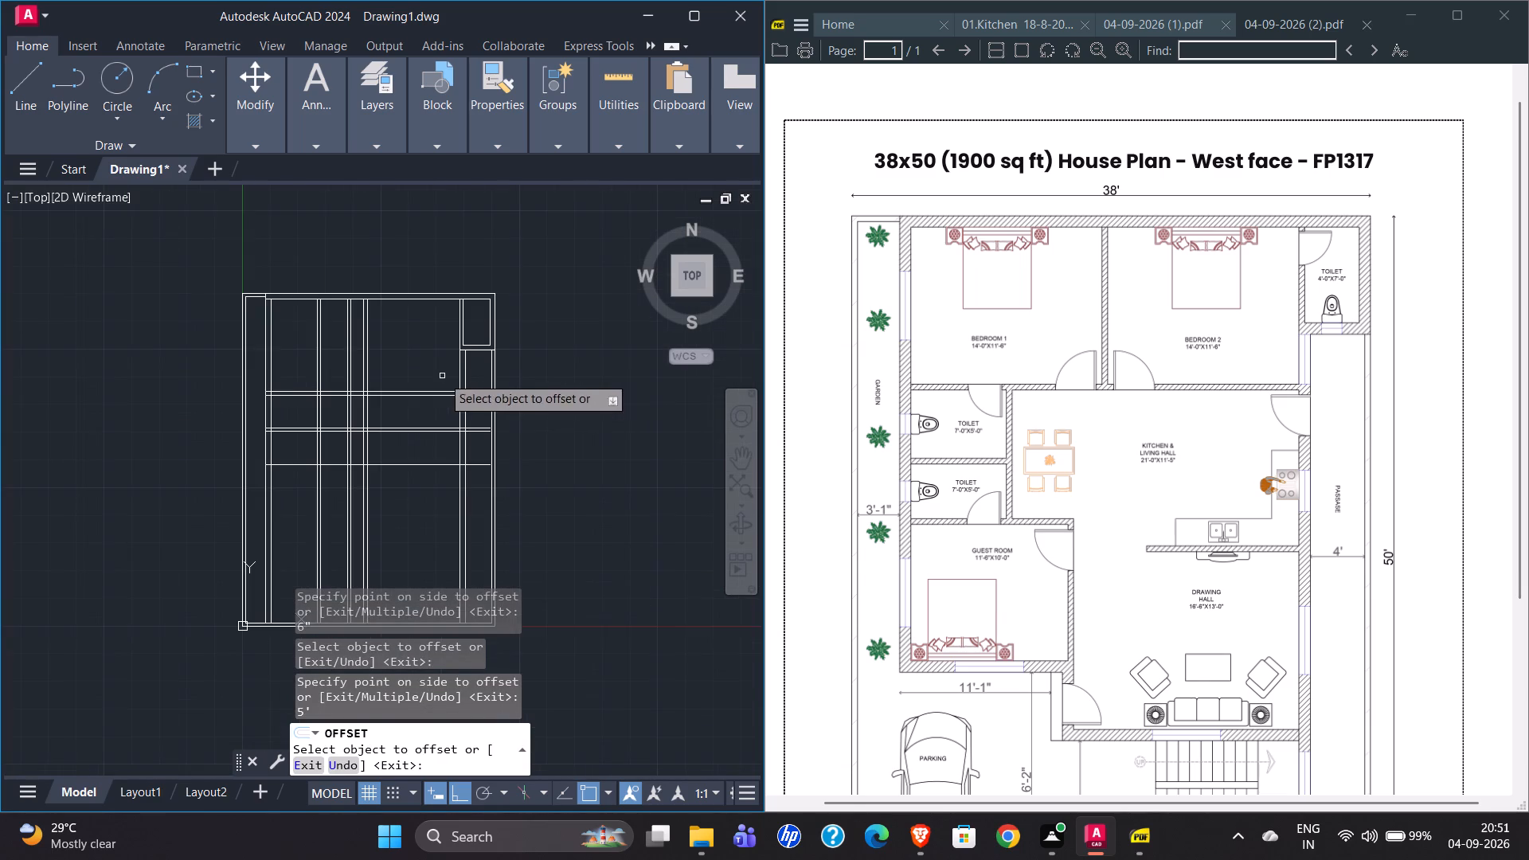
pyautogui.scroll(1, 421, 492)
pyautogui.scroll(1, 364, 453)
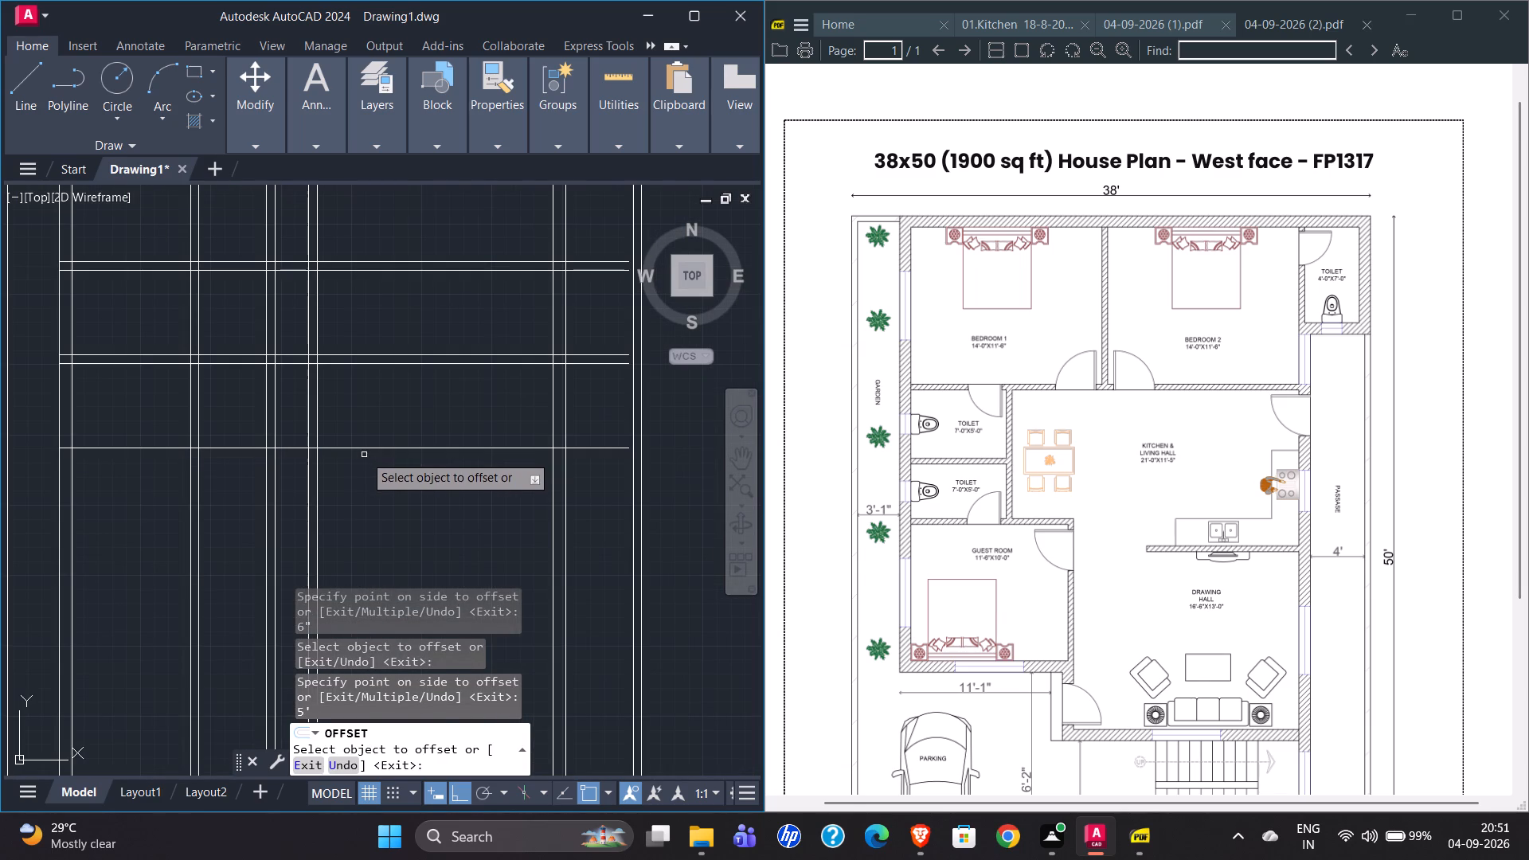
pyautogui.click(373, 448)
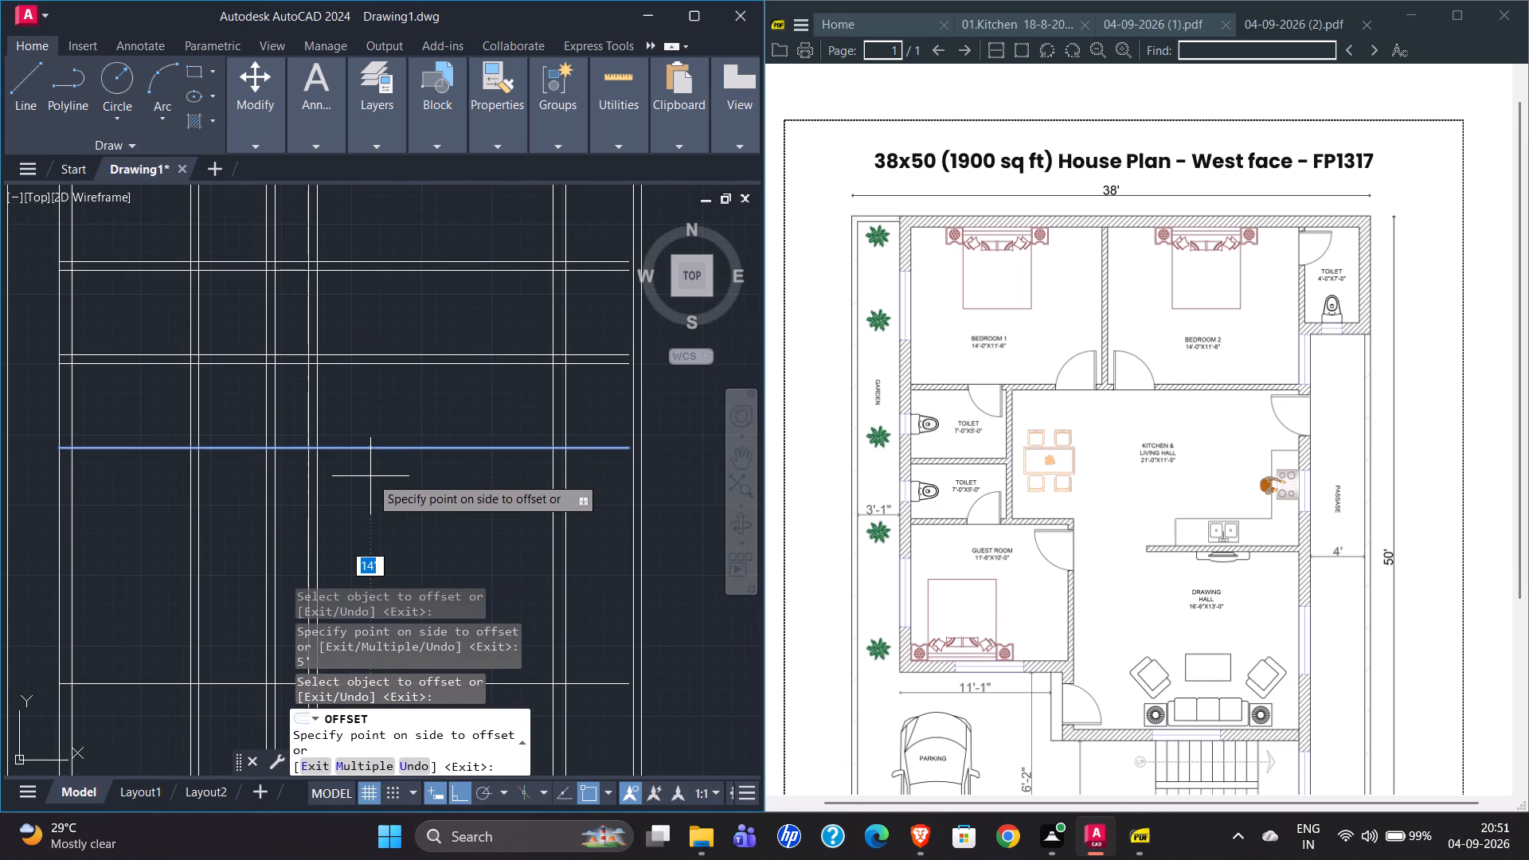
pyautogui.press('6')
pyautogui.hotkey('shift', '"')
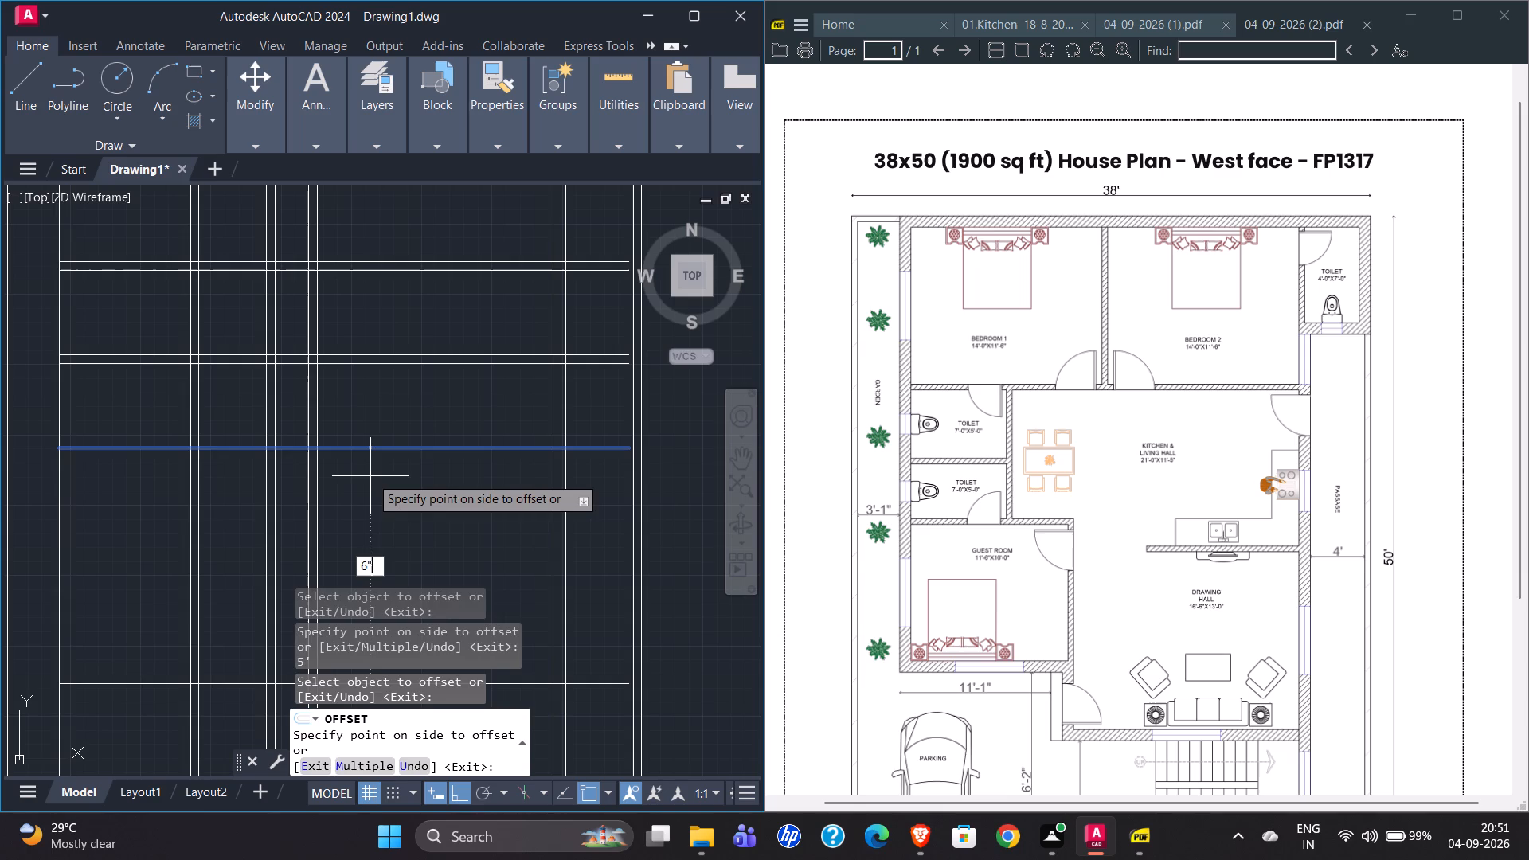
pyautogui.press('Return')
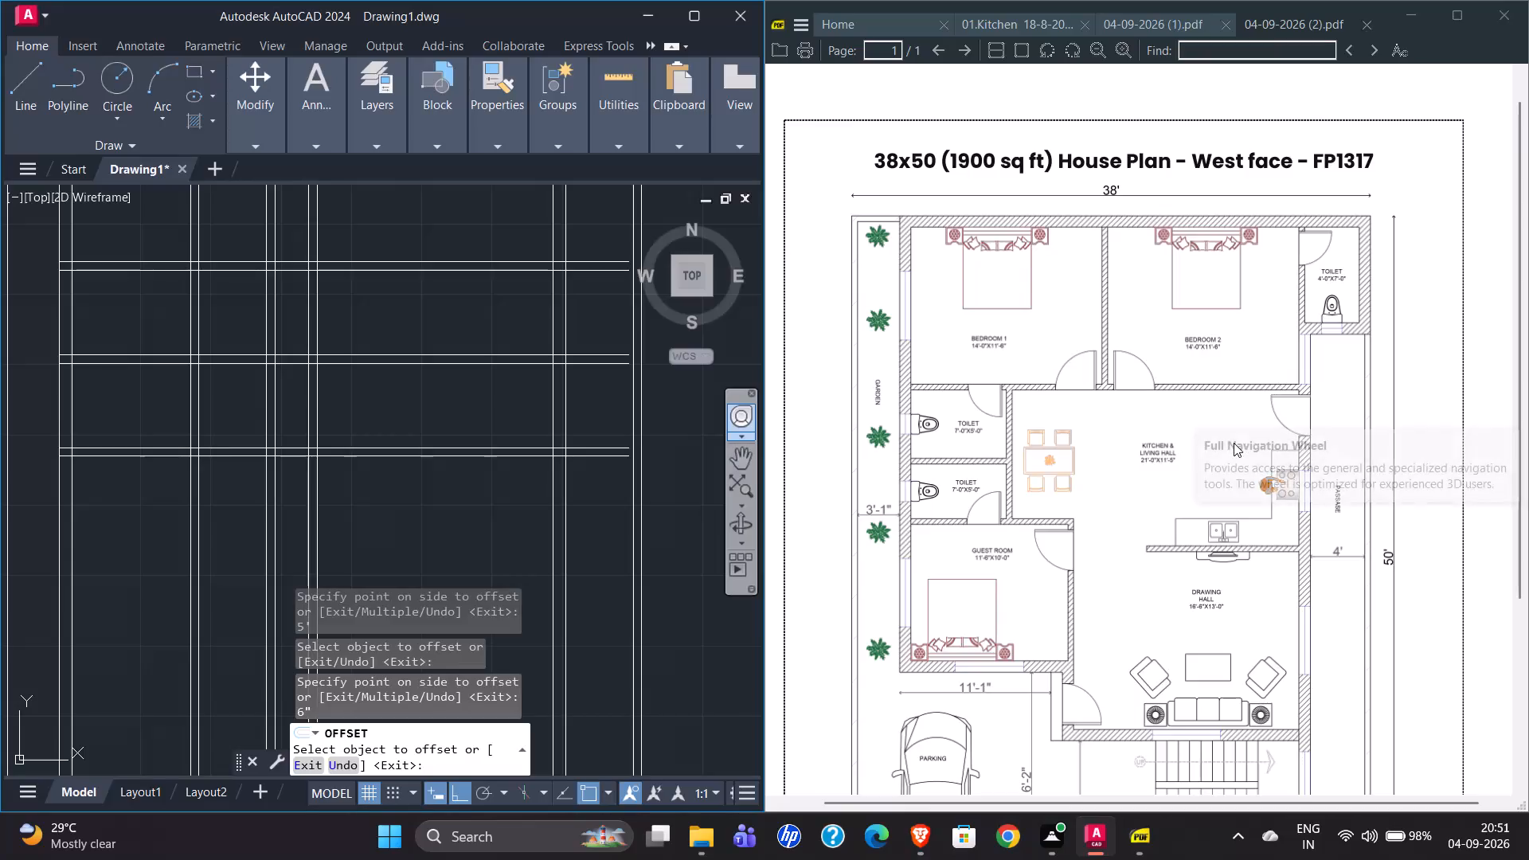
# Look up the kitchen and living hall size in the PDF and offset the bedroom wall's lower line 11'5" downward.
pyautogui.keyDown('ctrl'); pyautogui.scroll(6, 1234, 443); pyautogui.keyUp('ctrl')
pyautogui.keyDown('ctrl'); pyautogui.scroll(-3, 1231, 444); pyautogui.keyUp('ctrl')
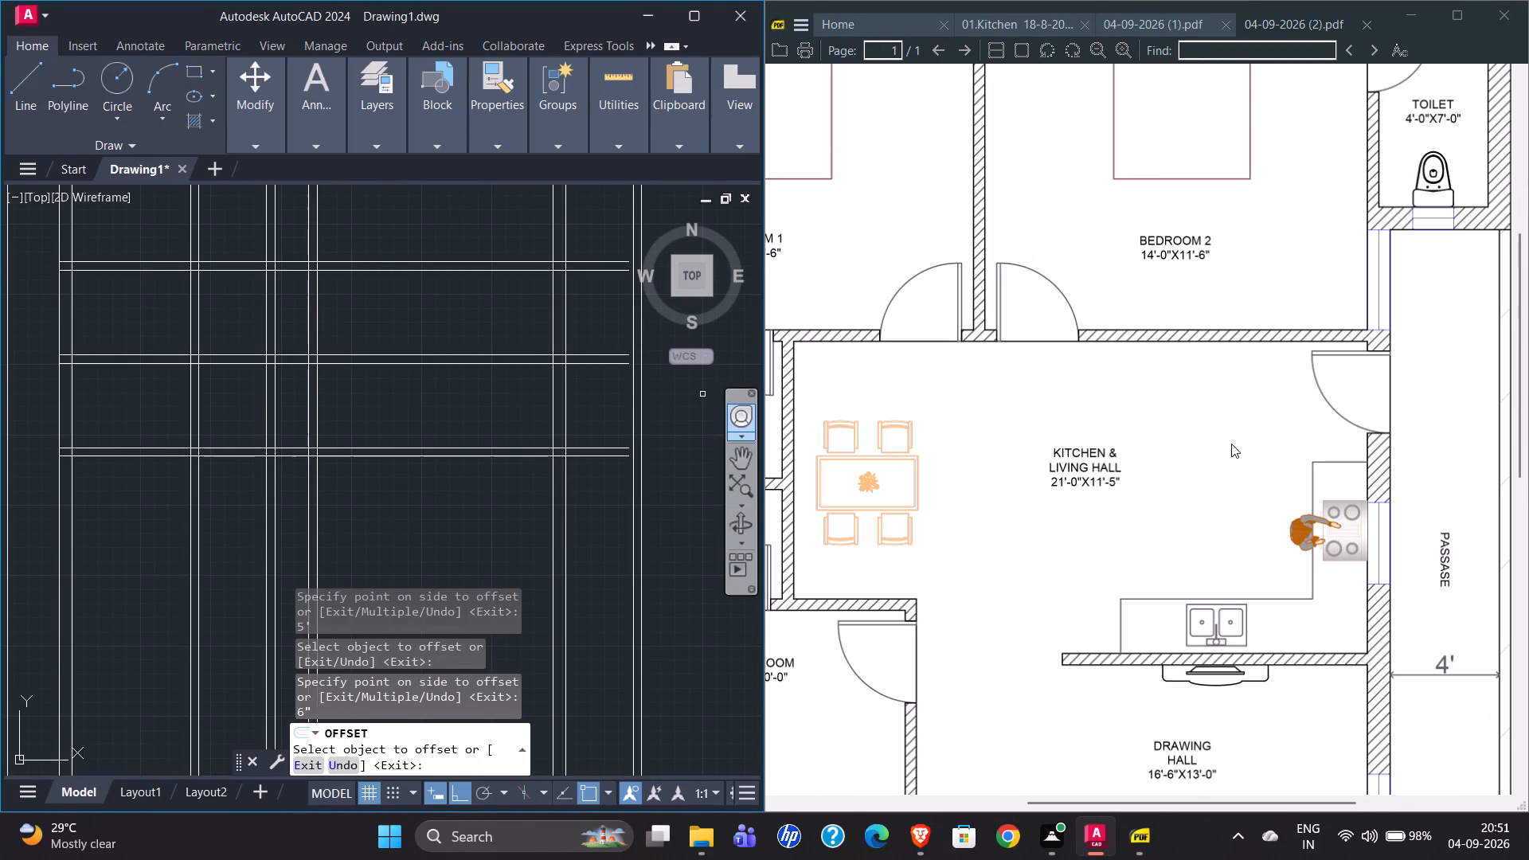
pyautogui.keyDown('ctrl'); pyautogui.scroll(-1, 1231, 444); pyautogui.keyUp('ctrl')
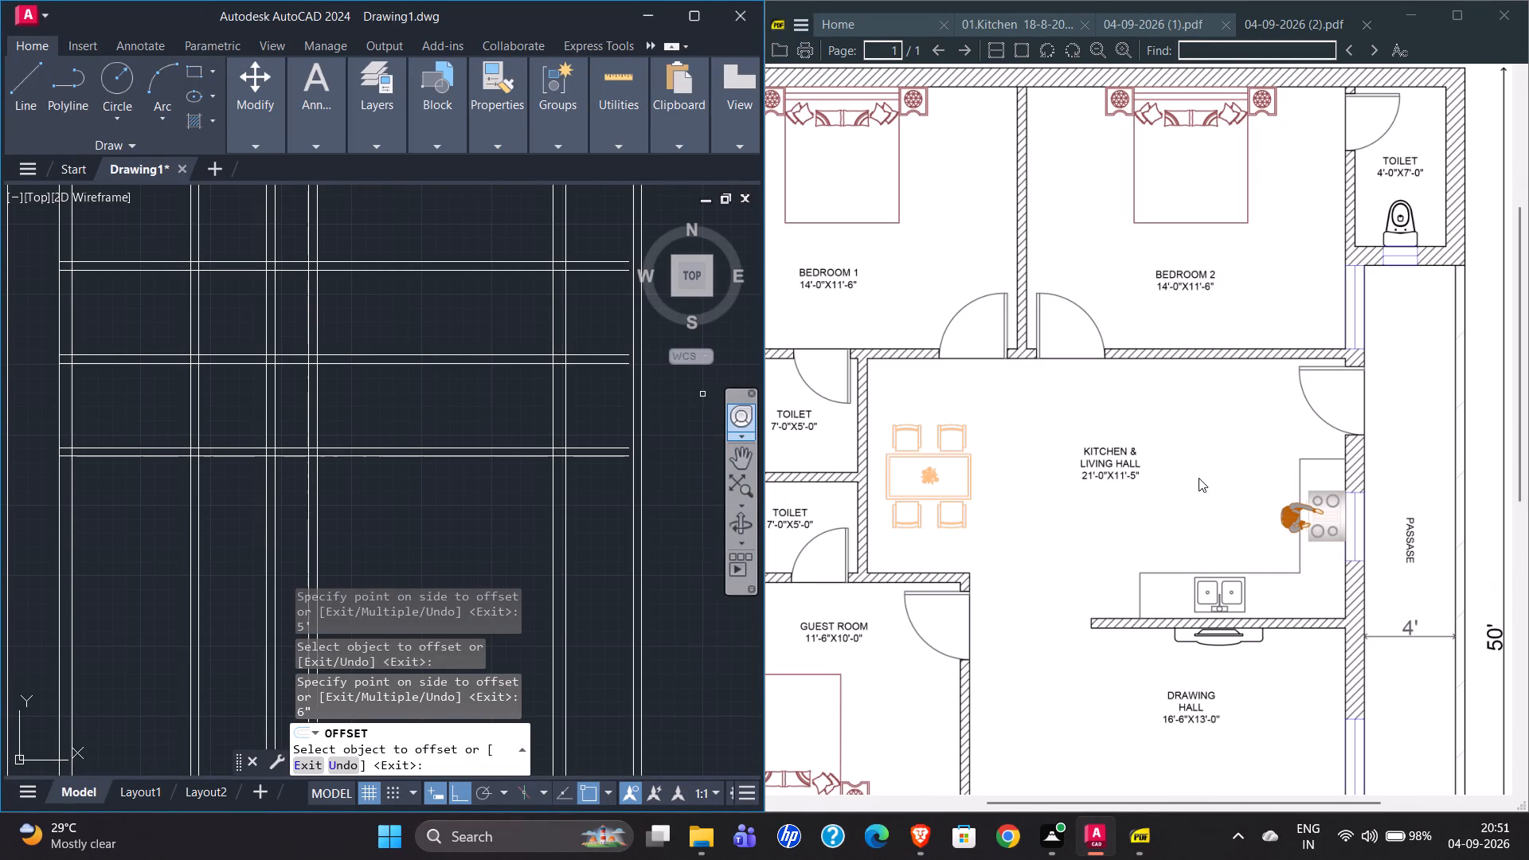
pyautogui.click(438, 272)
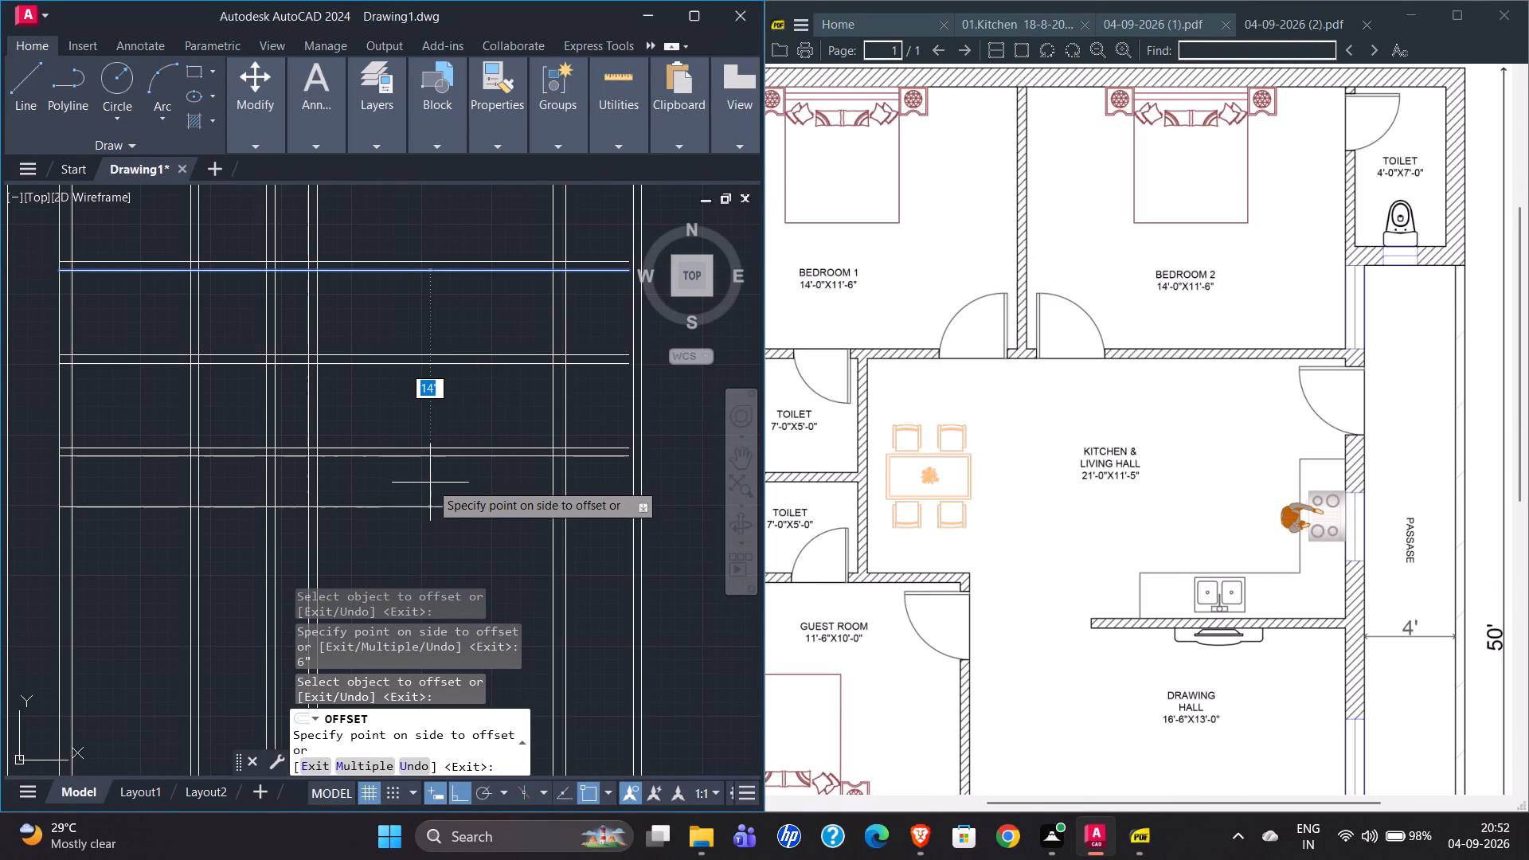
pyautogui.write("11'5")
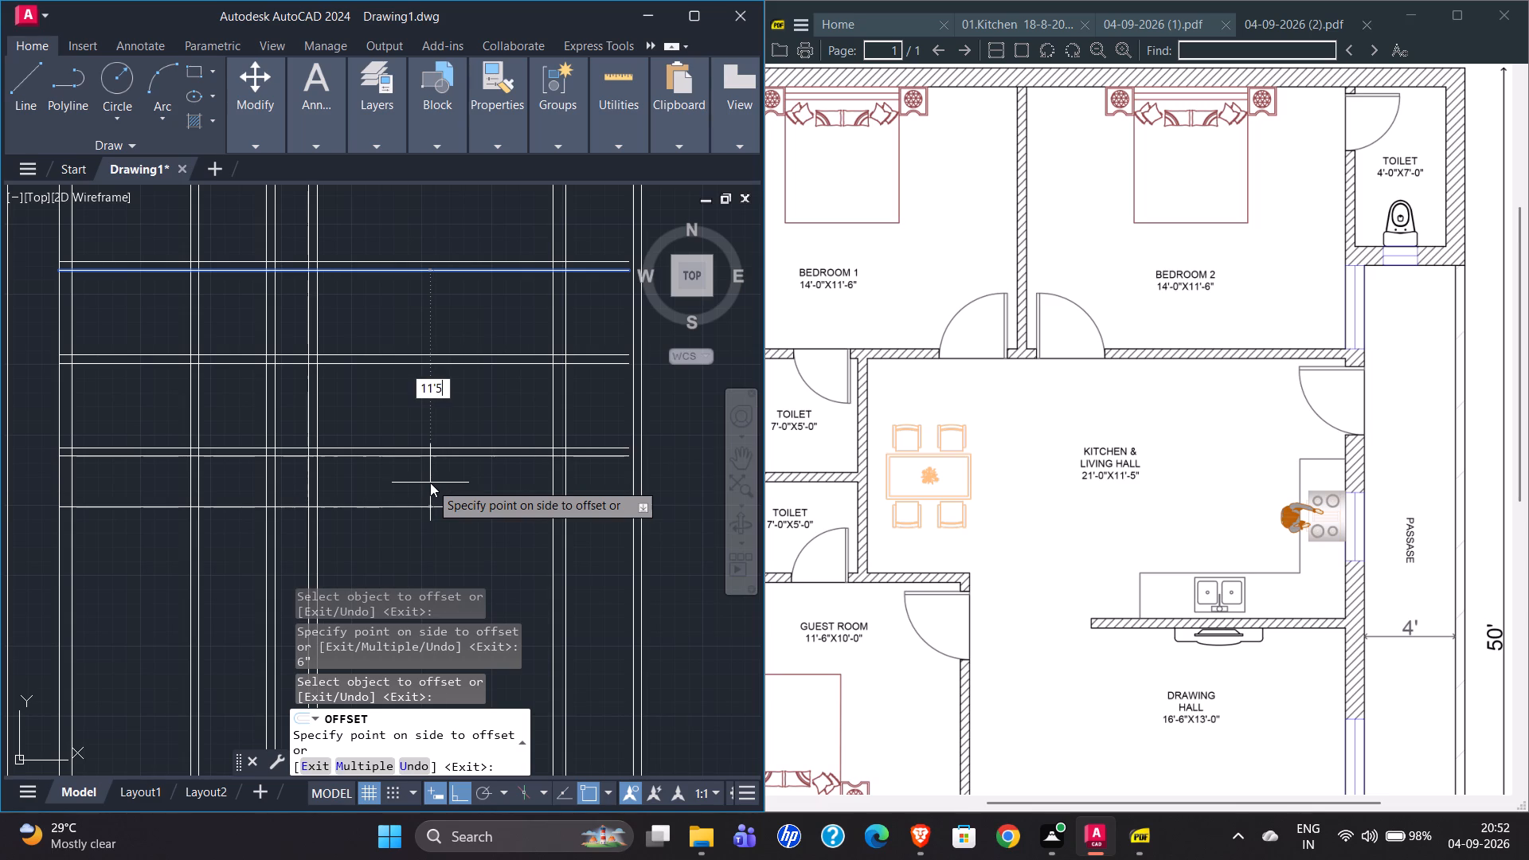
pyautogui.hotkey('shift', '"')
pyautogui.press('Return')
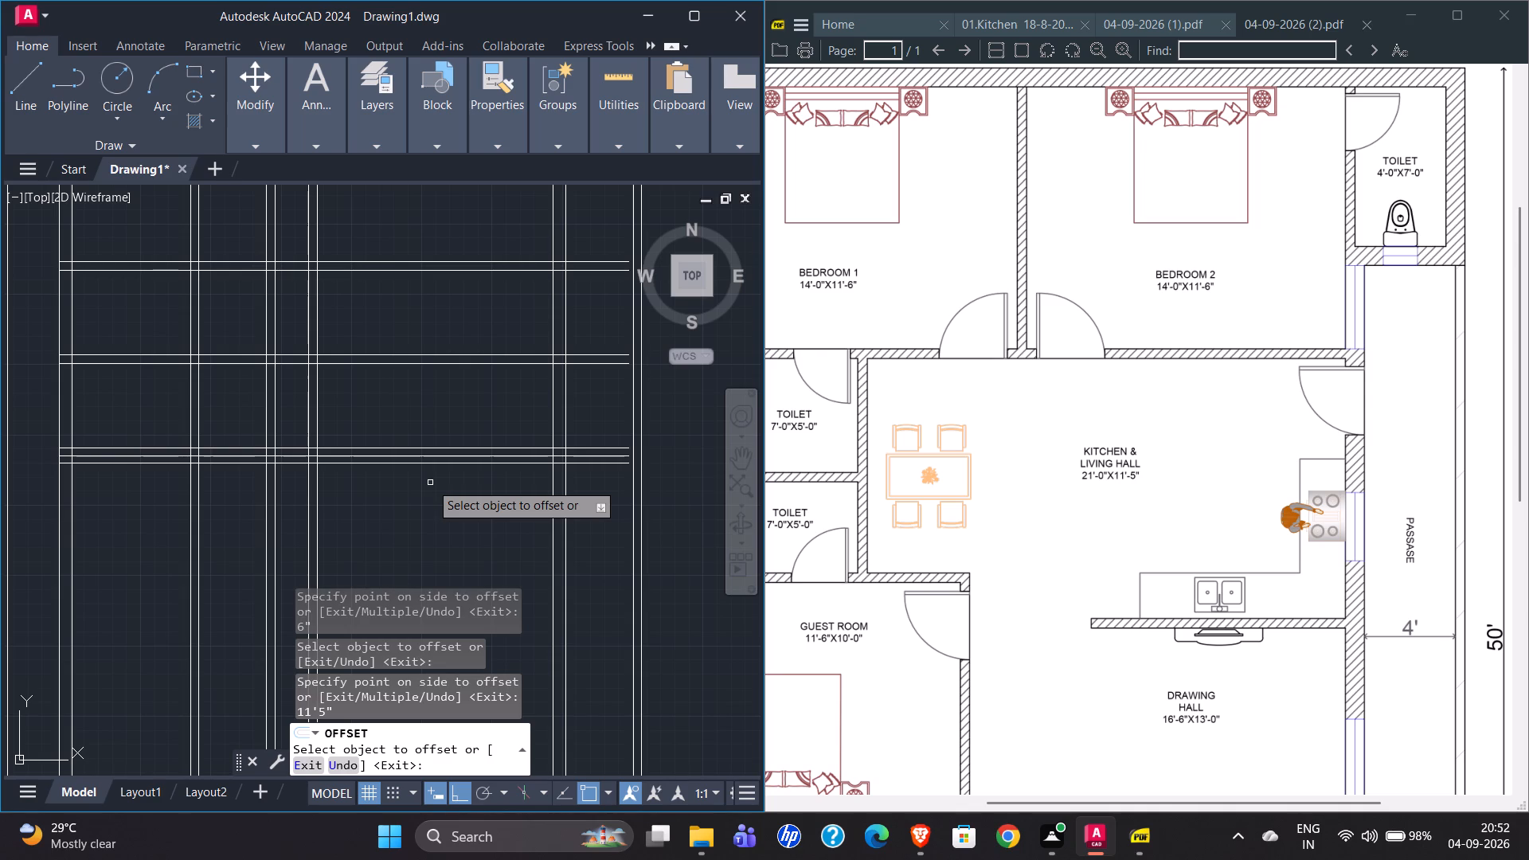
pyautogui.press('Escape')
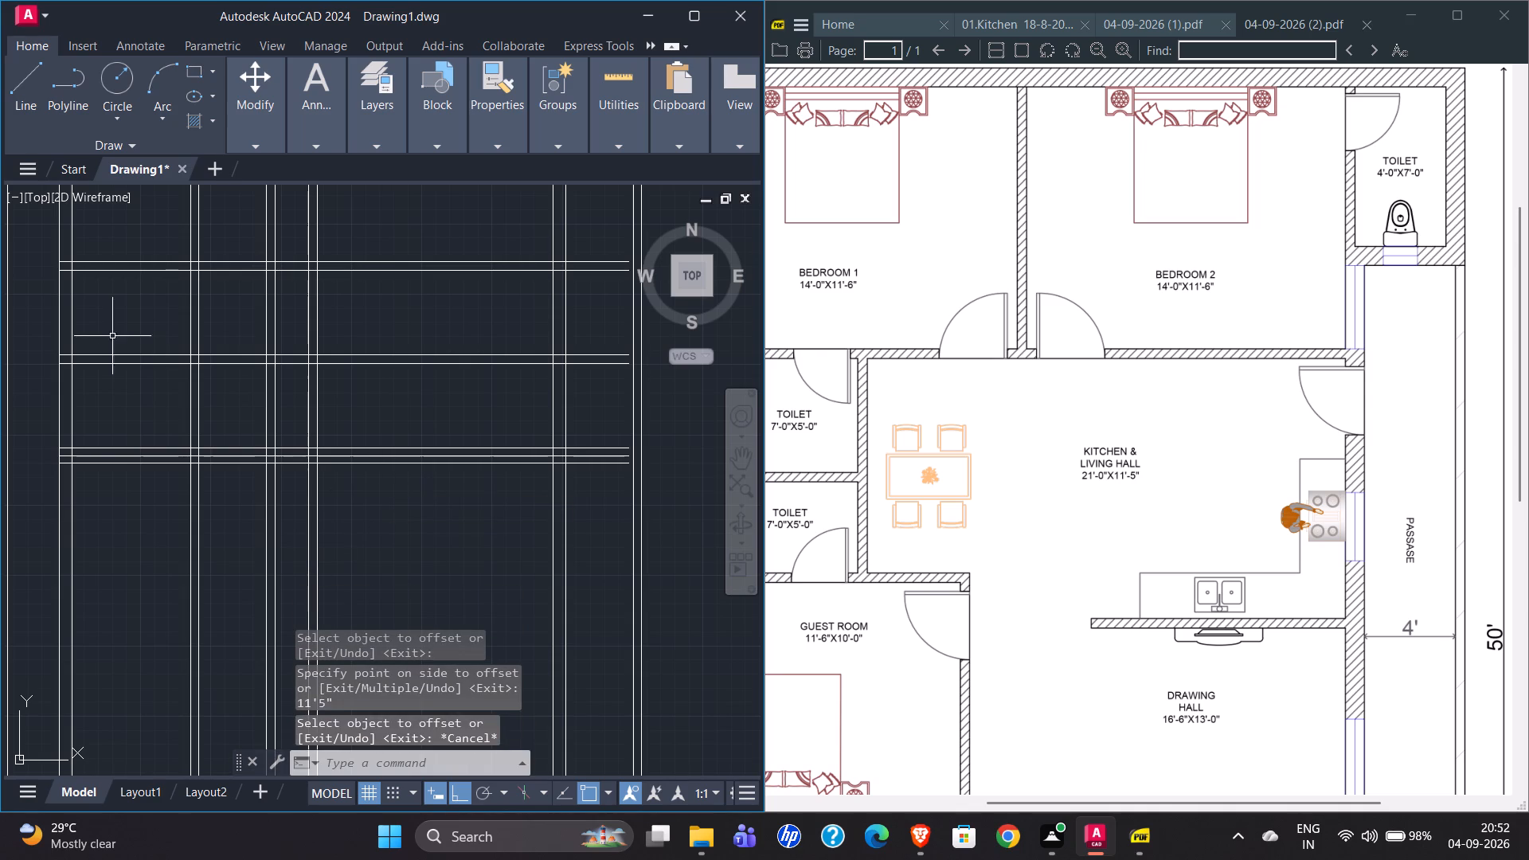
# Check the distance down from the bedroom wall's lower line to the new kitchen line with a temporary line.
pyautogui.click(33, 95)
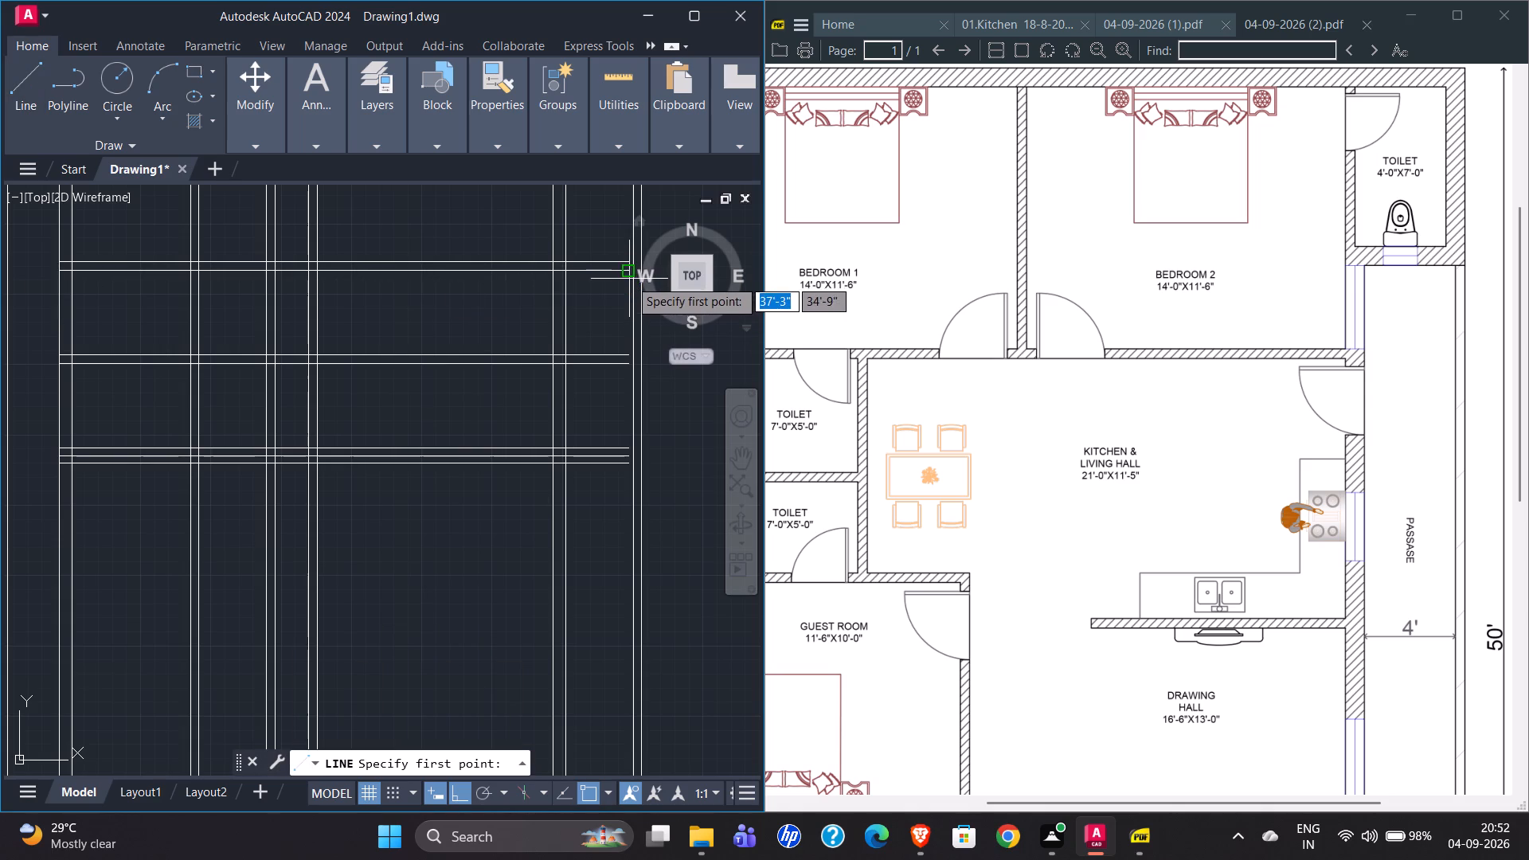
pyautogui.click(58, 272)
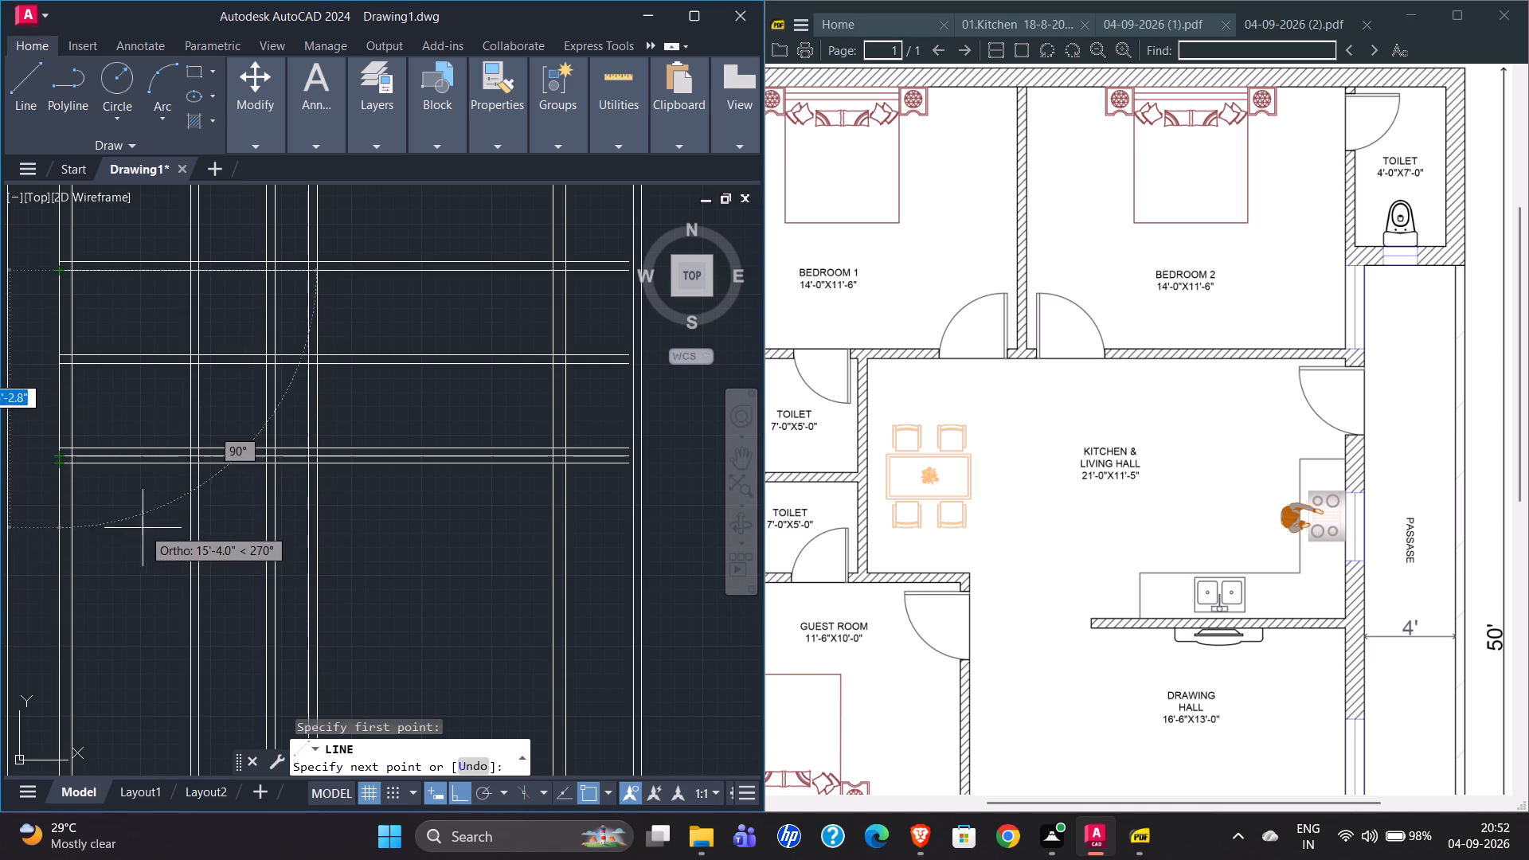
pyautogui.press('Escape')
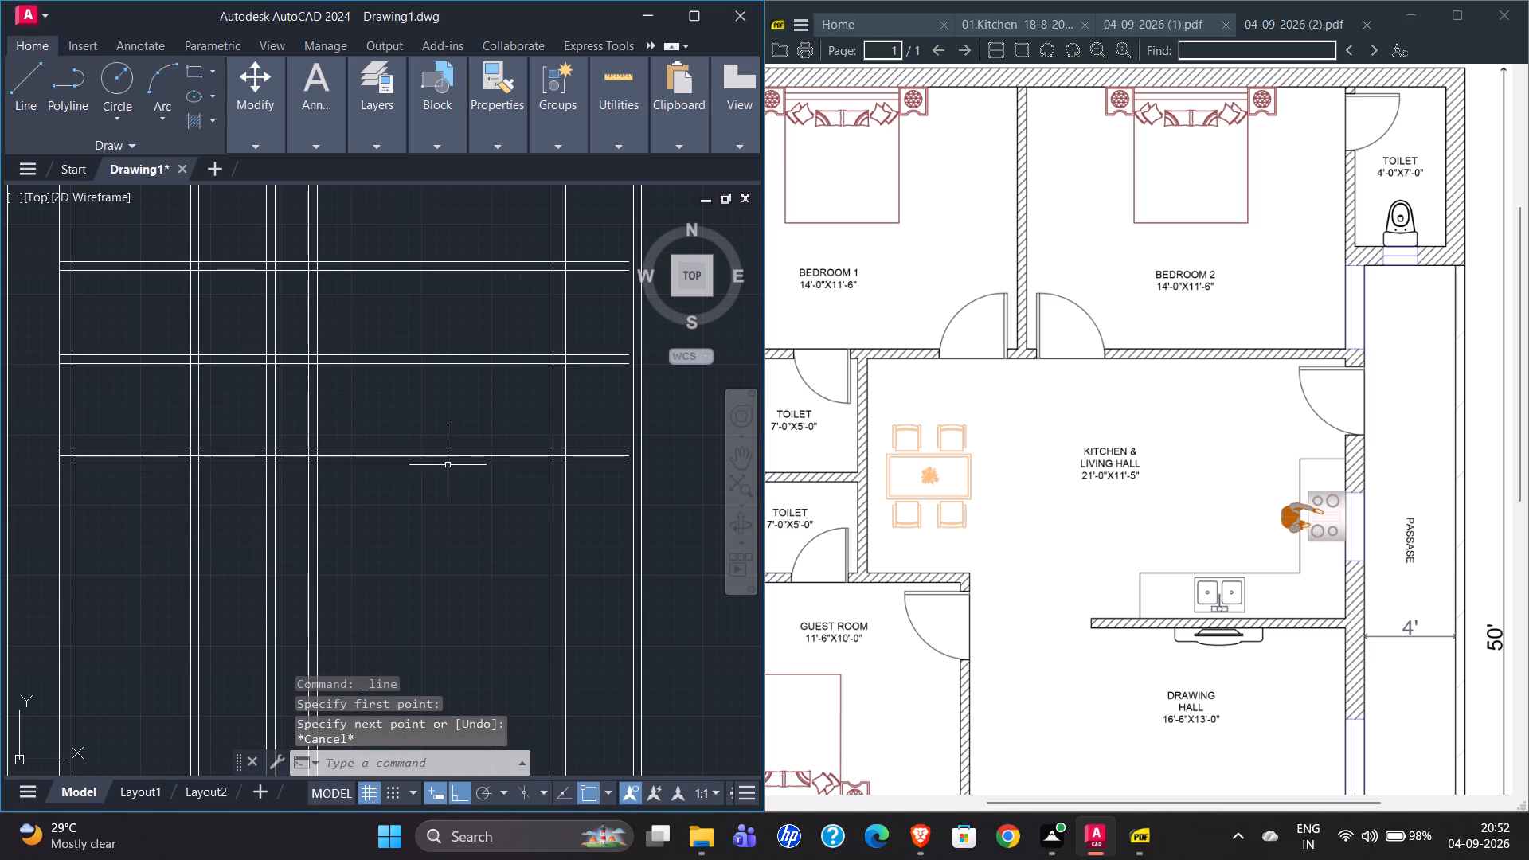
# Offset the kitchen and living hall's lower line 6" downward to give that wall its thickness.
pyautogui.click(448, 464)
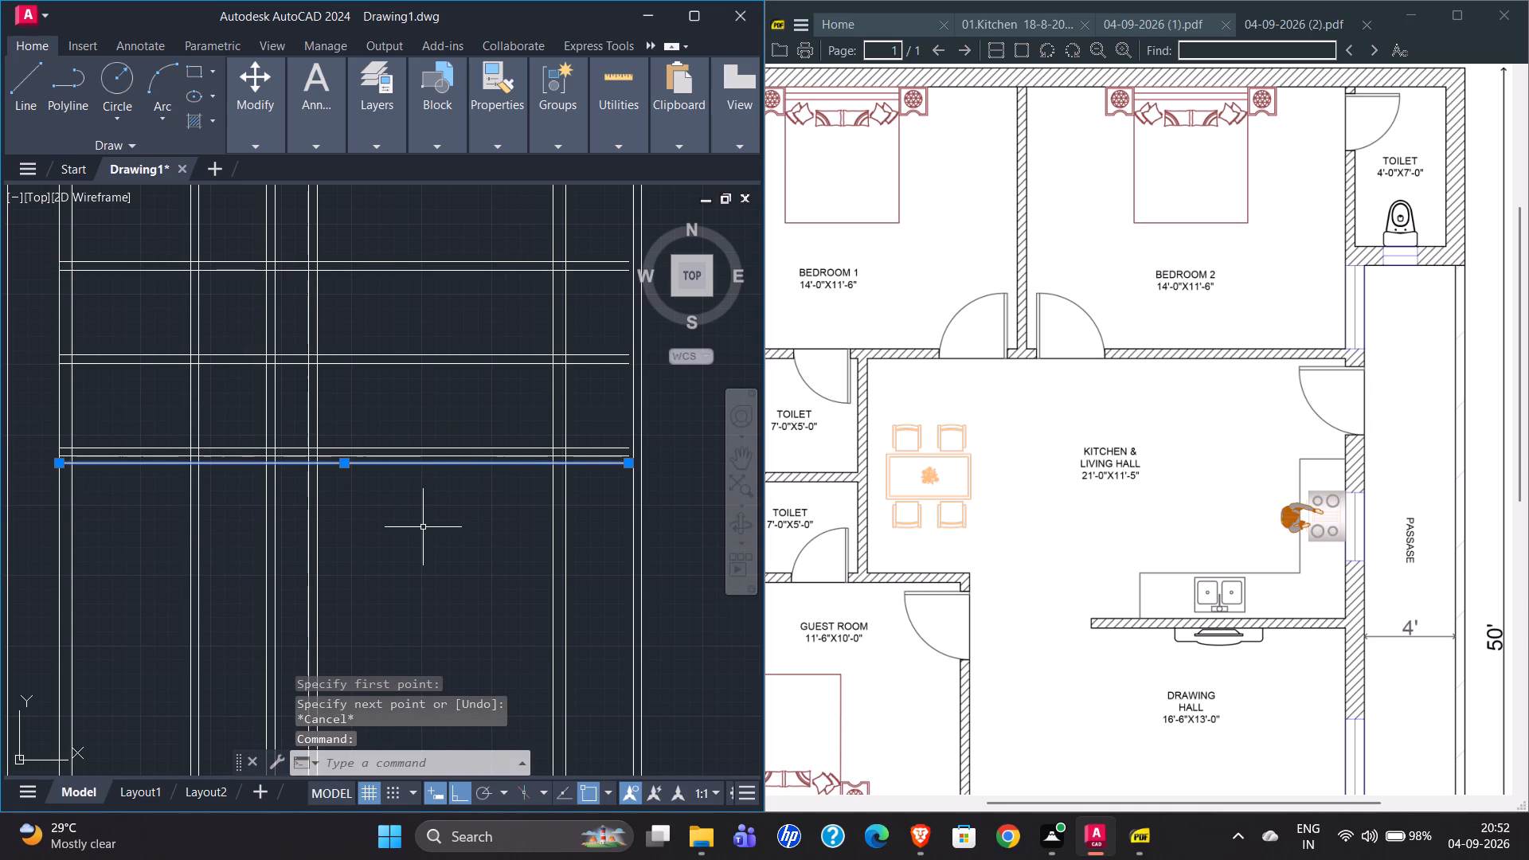
pyautogui.press('o')
pyautogui.press('Return')
pyautogui.write('6"')
pyautogui.press('Return')
pyautogui.click(414, 559)
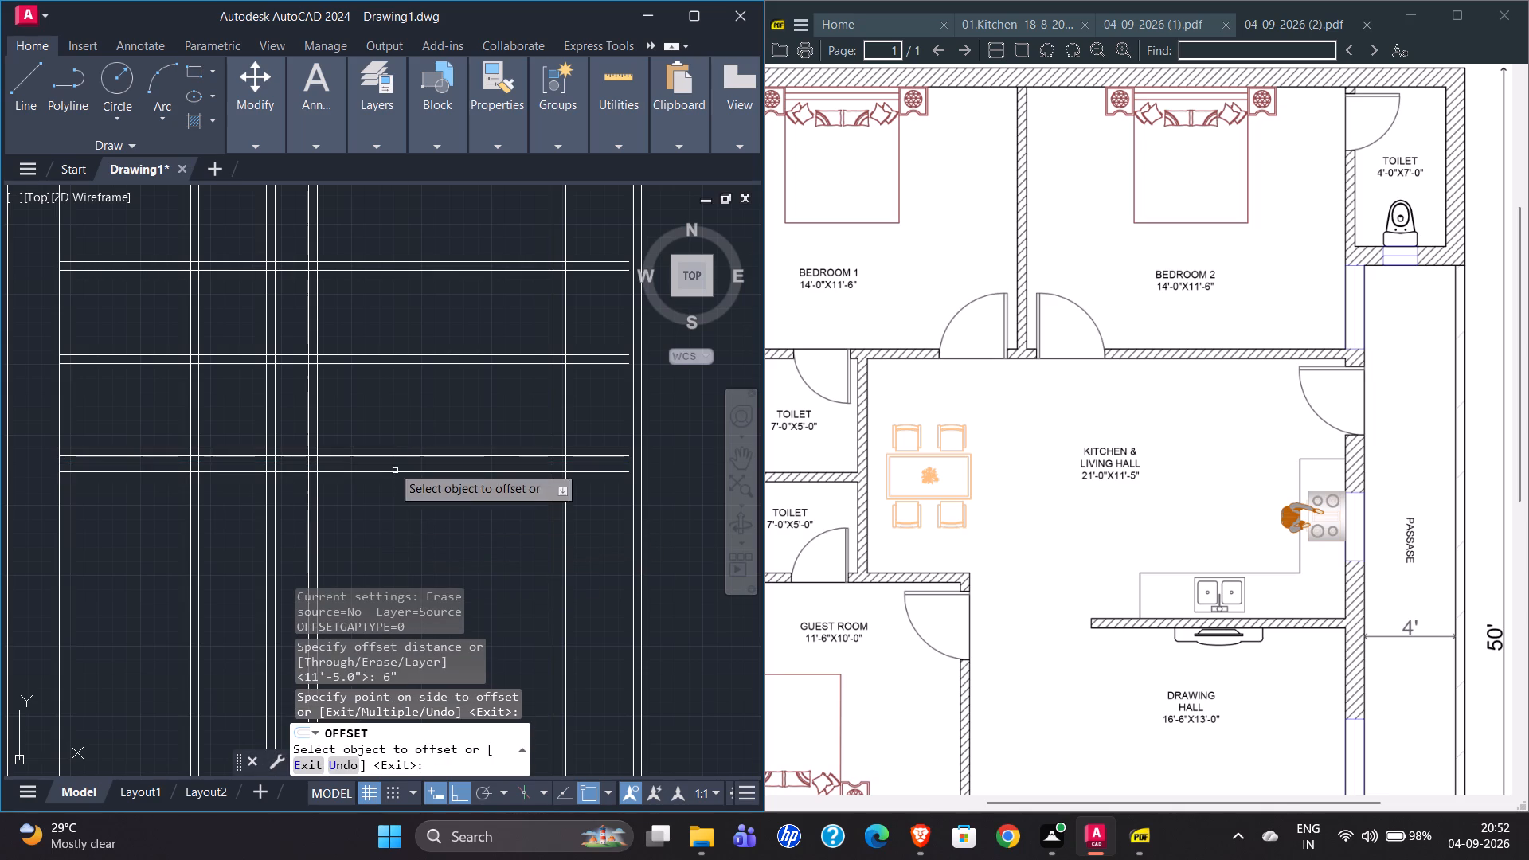
# Offset the kitchen wall's lower line 13' downward for the drawing hall, using the depth given in the PDF.
pyautogui.scroll(-1, 330, 350)
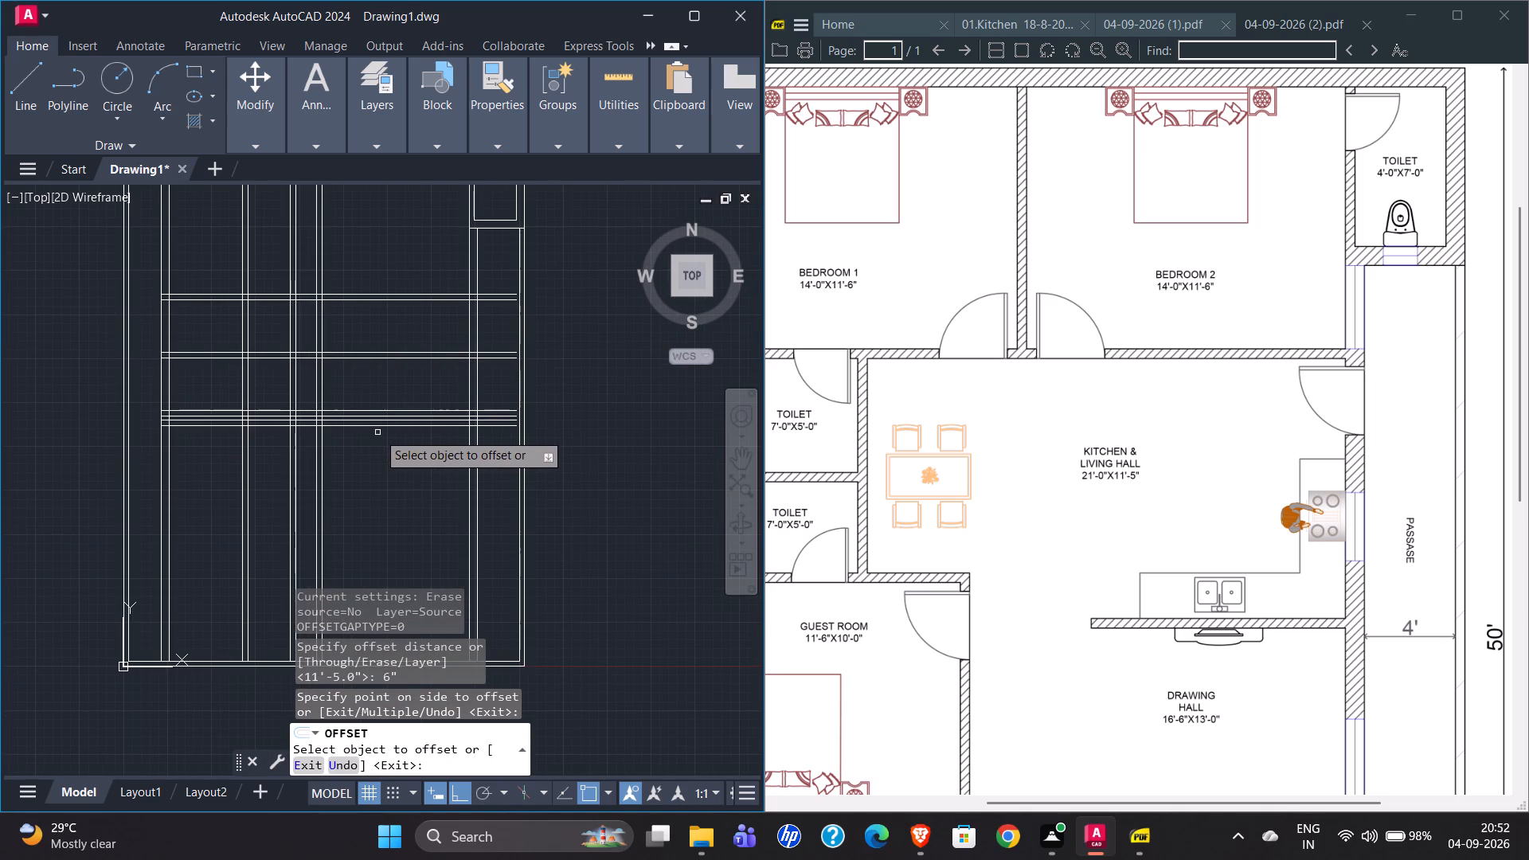
pyautogui.click(379, 428)
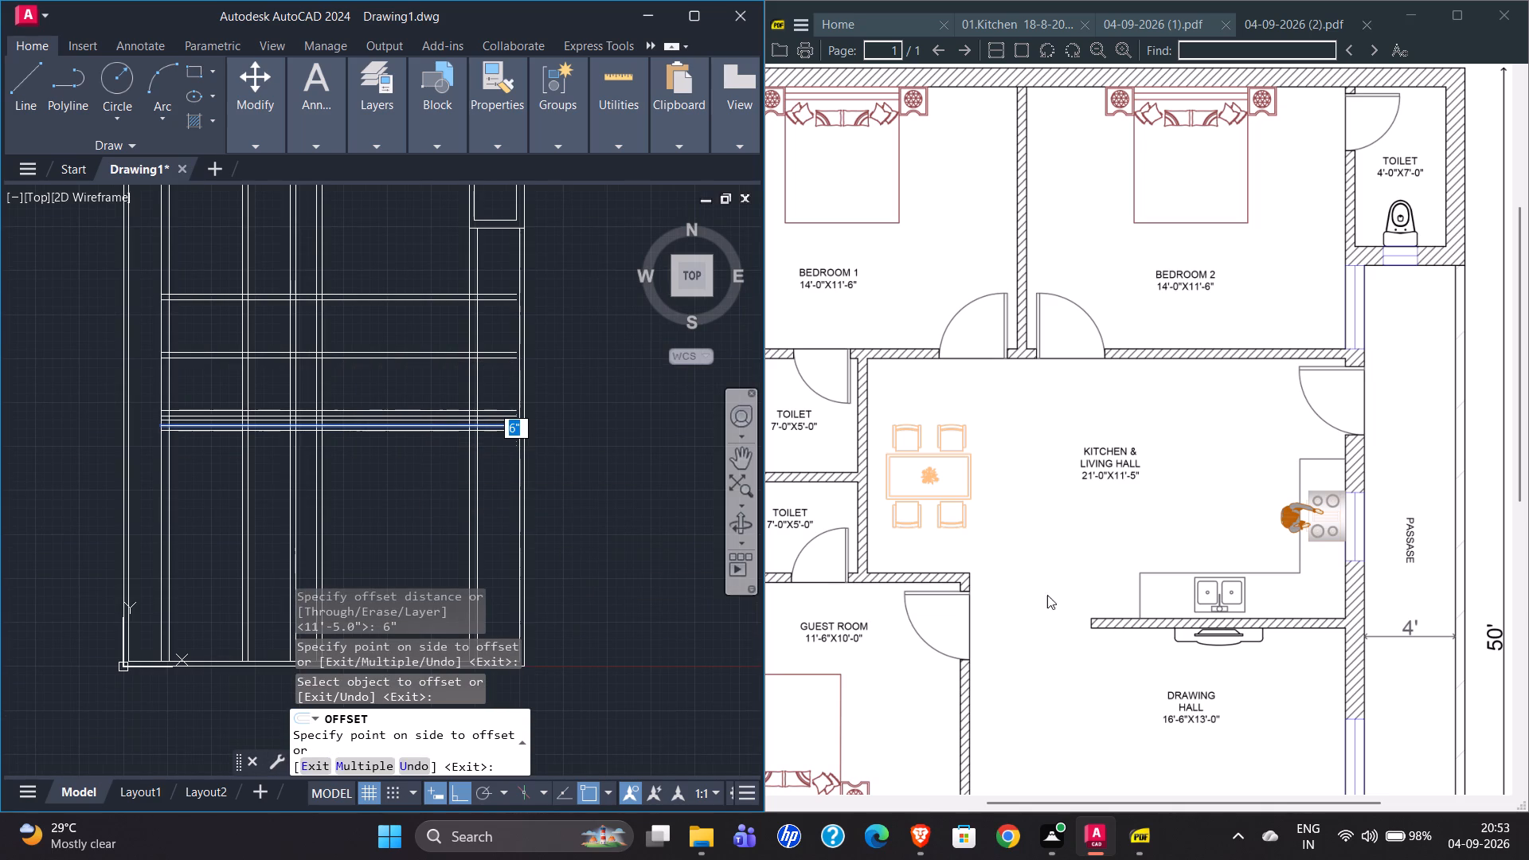
pyautogui.scroll(-7, 1097, 584)
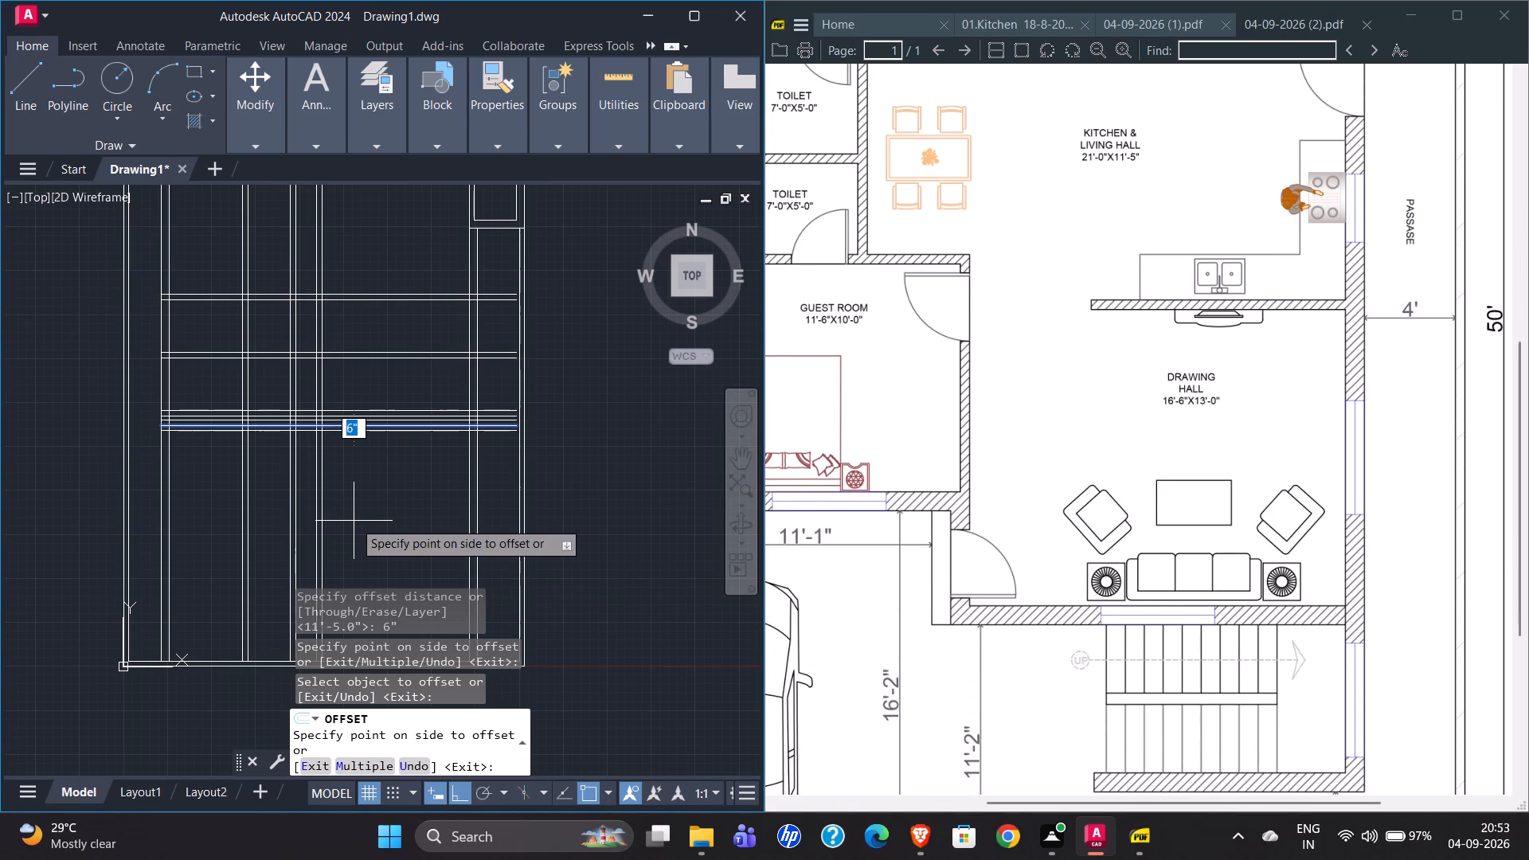
pyautogui.press('1')
pyautogui.write("3'")
pyautogui.press('Return')
pyautogui.press('Return')
# Offset the new drawing hall line 9" downward to give that wall its thickness.
pyautogui.click(397, 565)
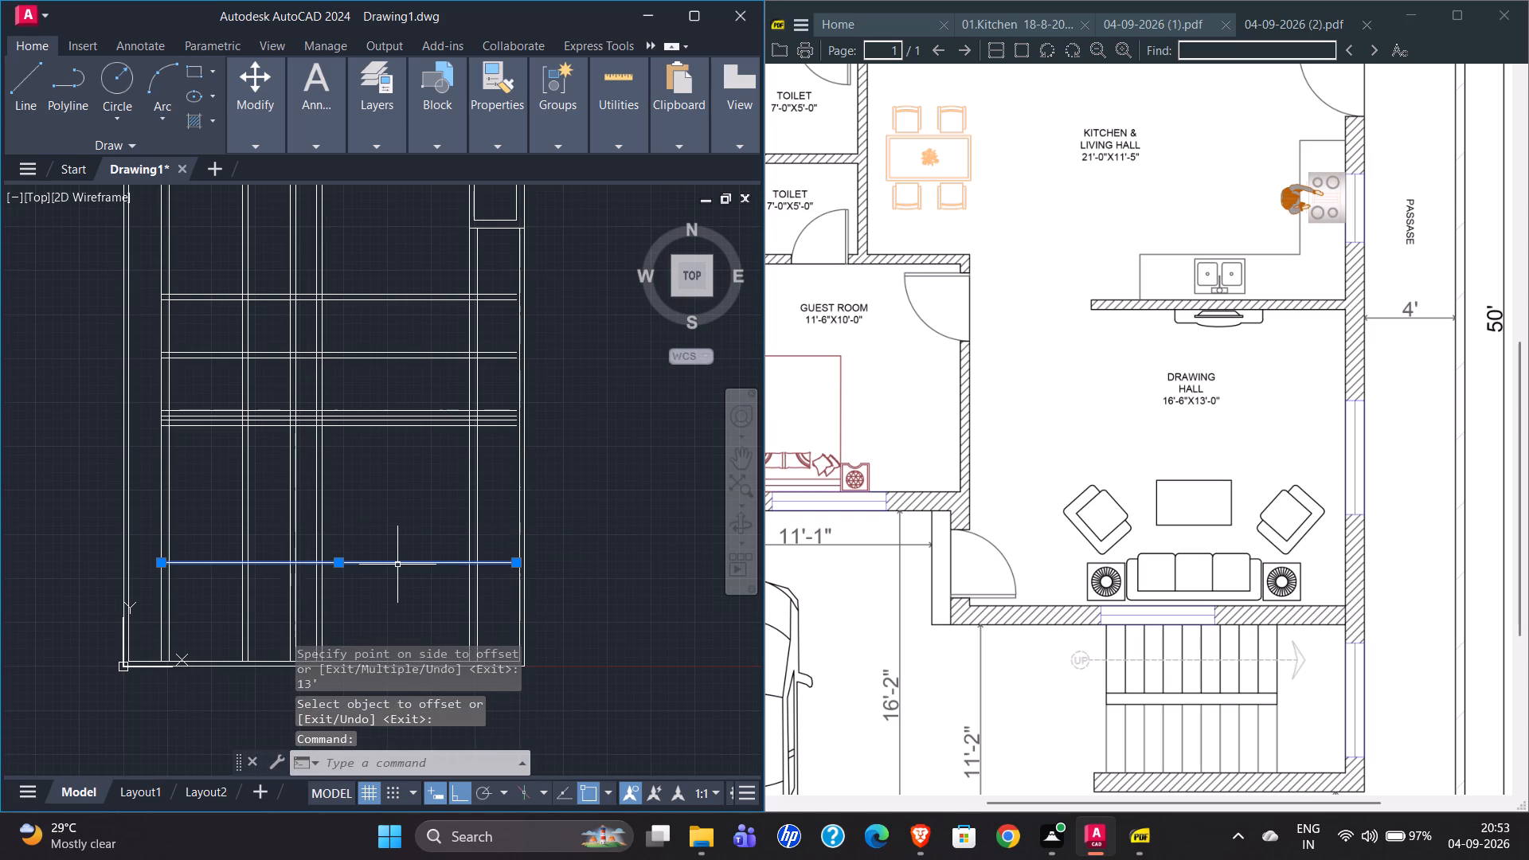
pyautogui.press('o')
pyautogui.press('Return')
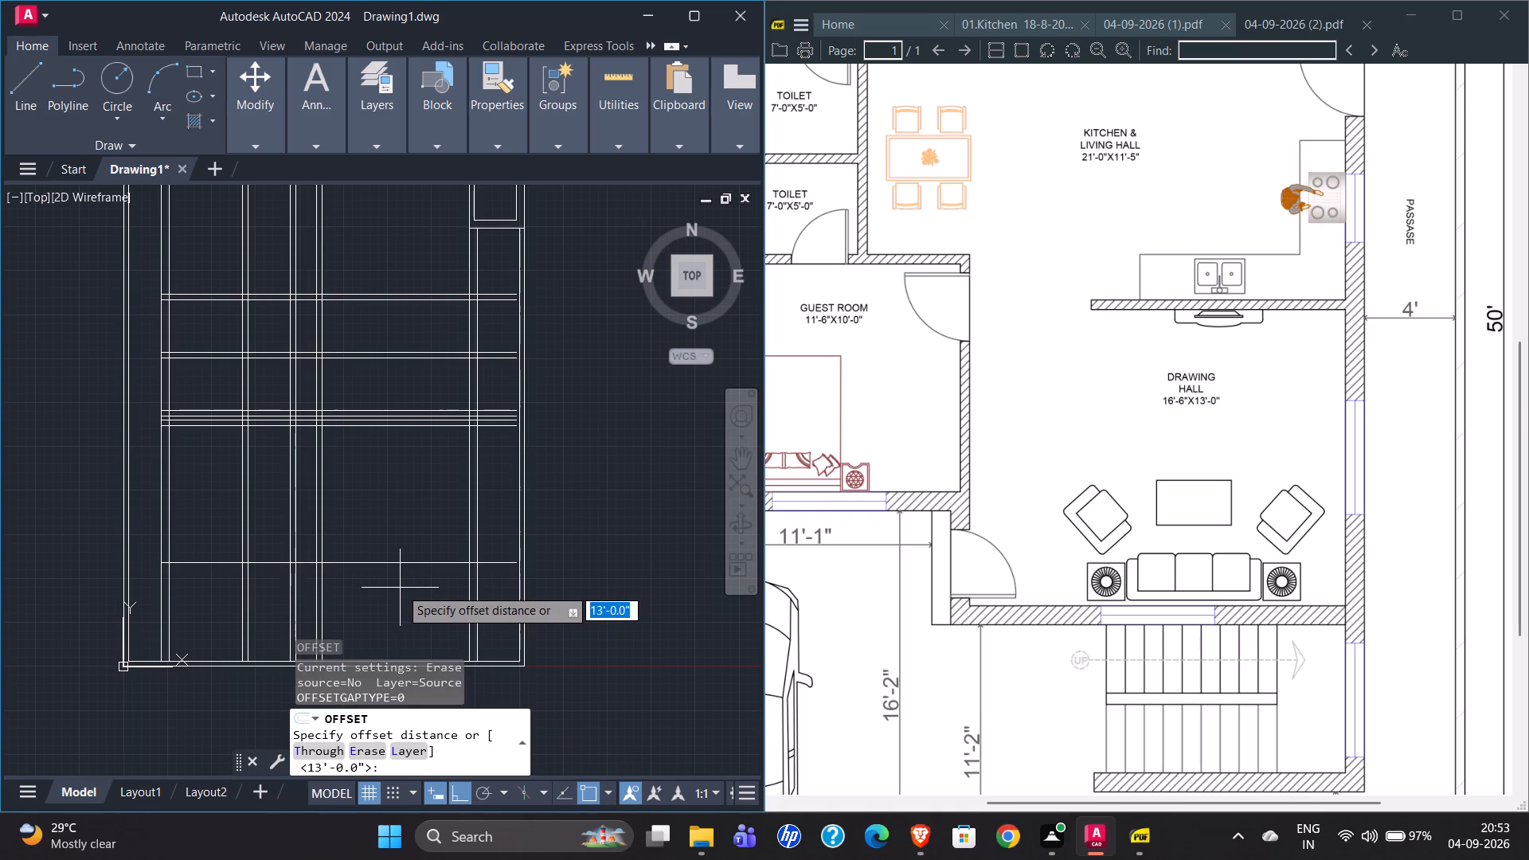
pyautogui.write('9"')
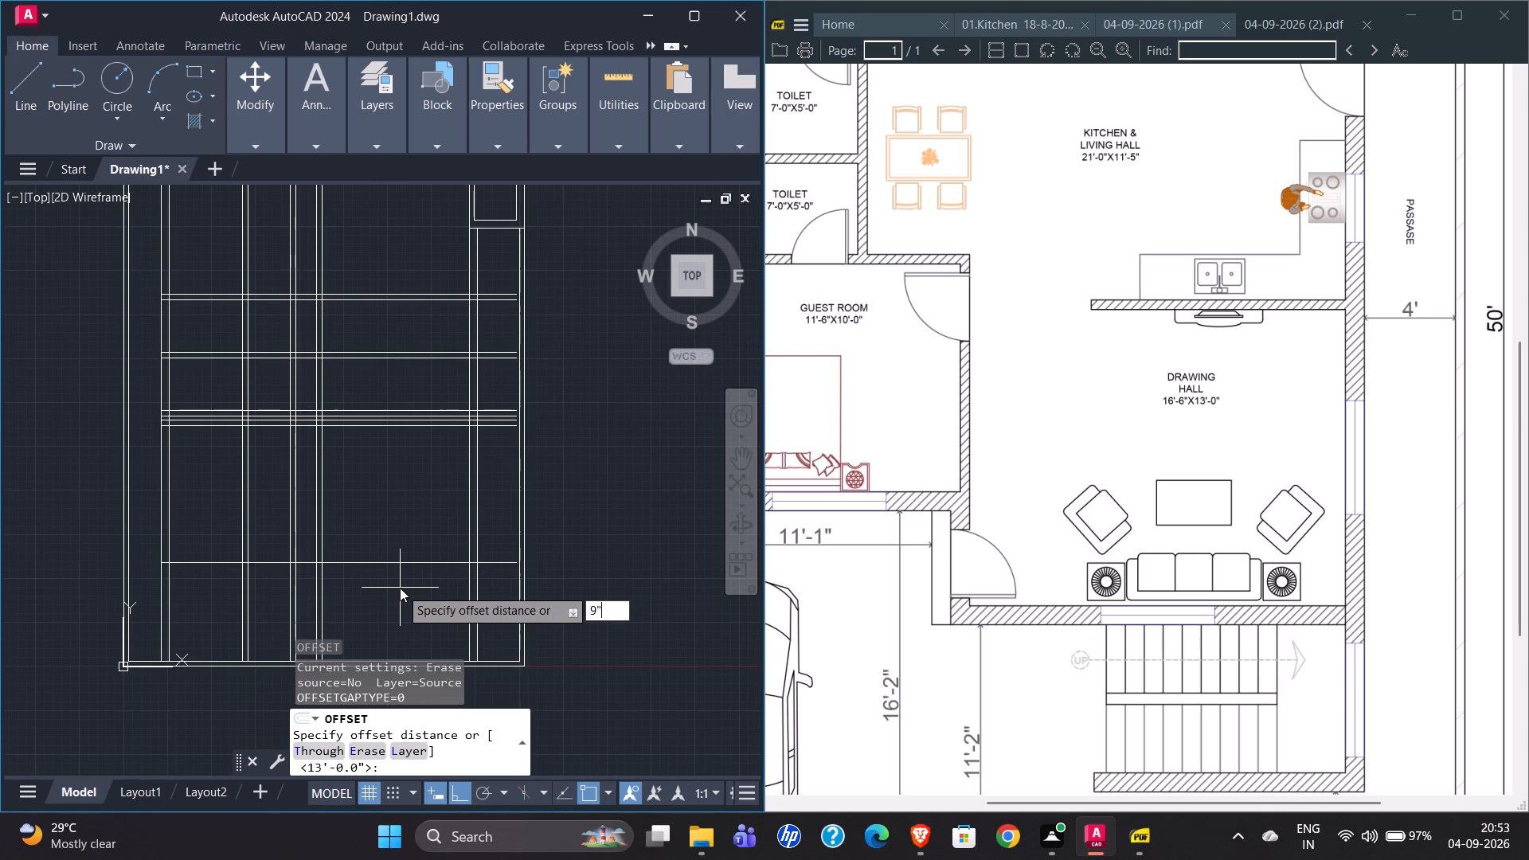
pyautogui.press('Return')
pyautogui.click(400, 599)
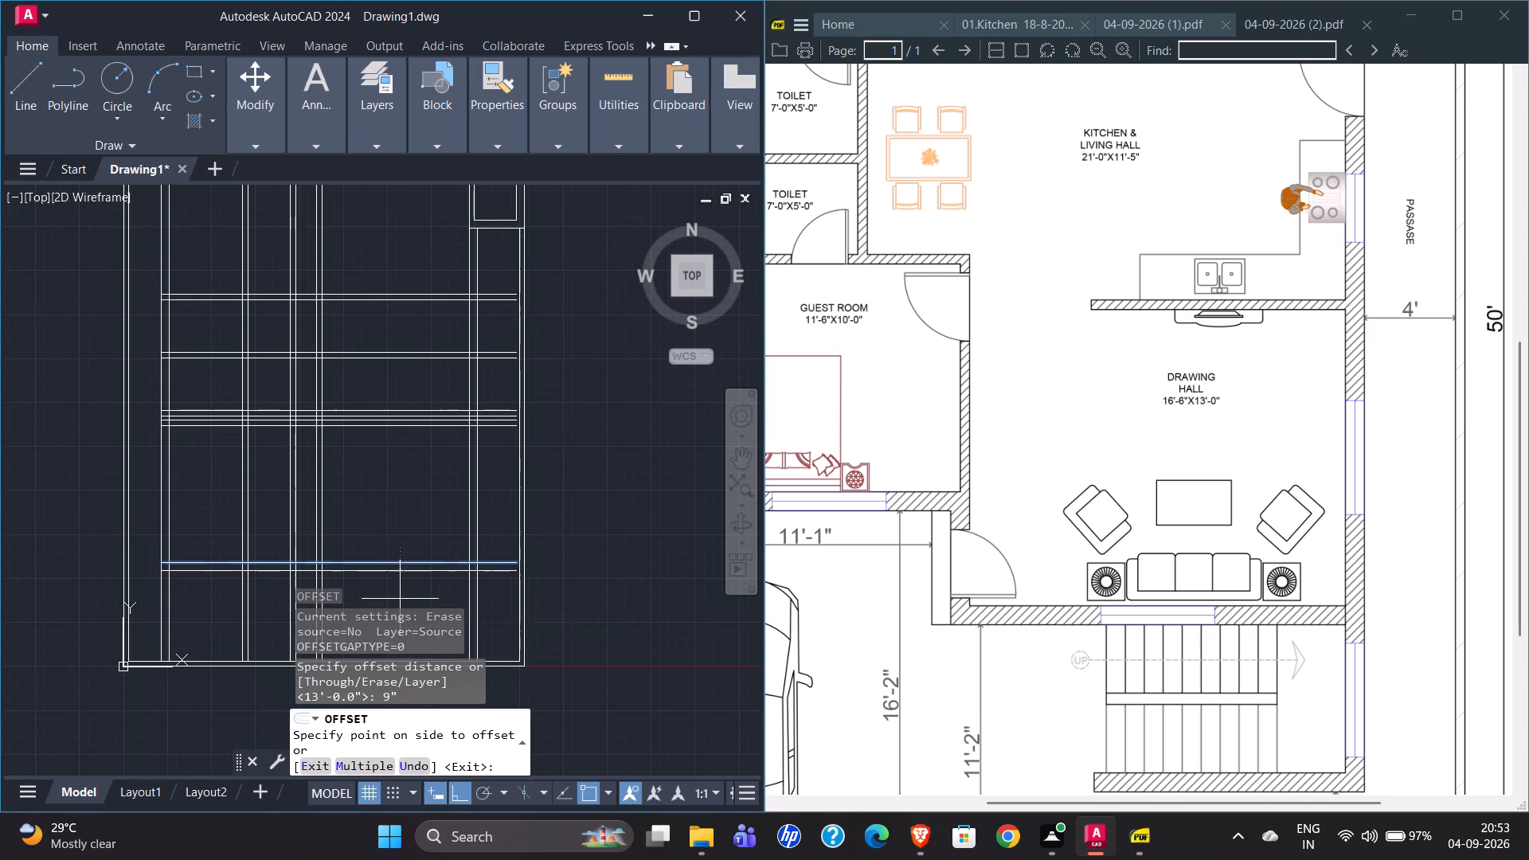
# Check the distance from the drawing hall's lower wall to the plot's bottom boundary wall with a temporary line.
pyautogui.scroll(-4, 985, 564)
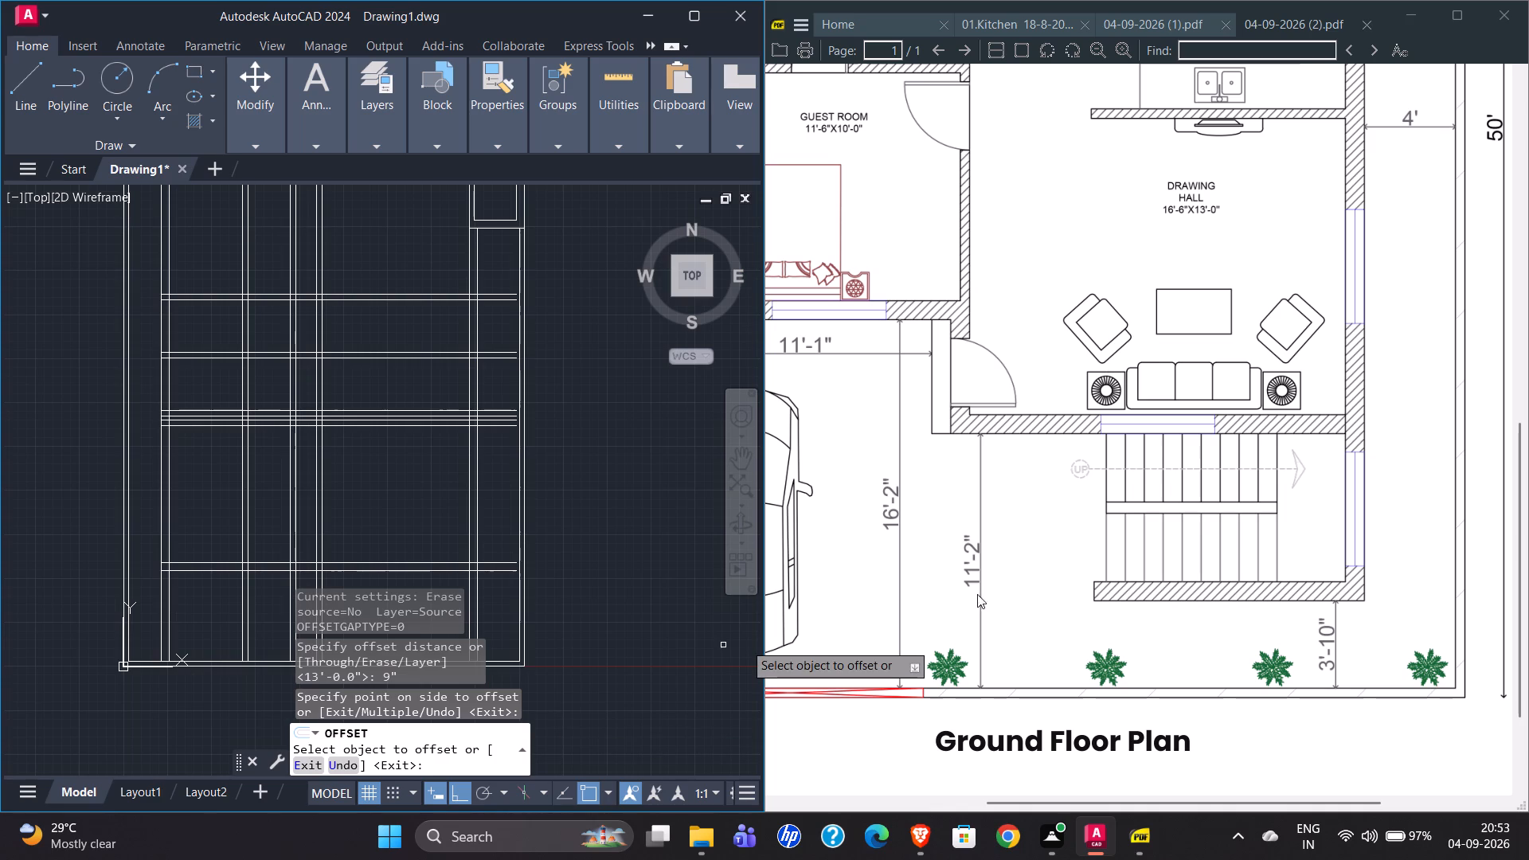
pyautogui.scroll(-1, 327, 500)
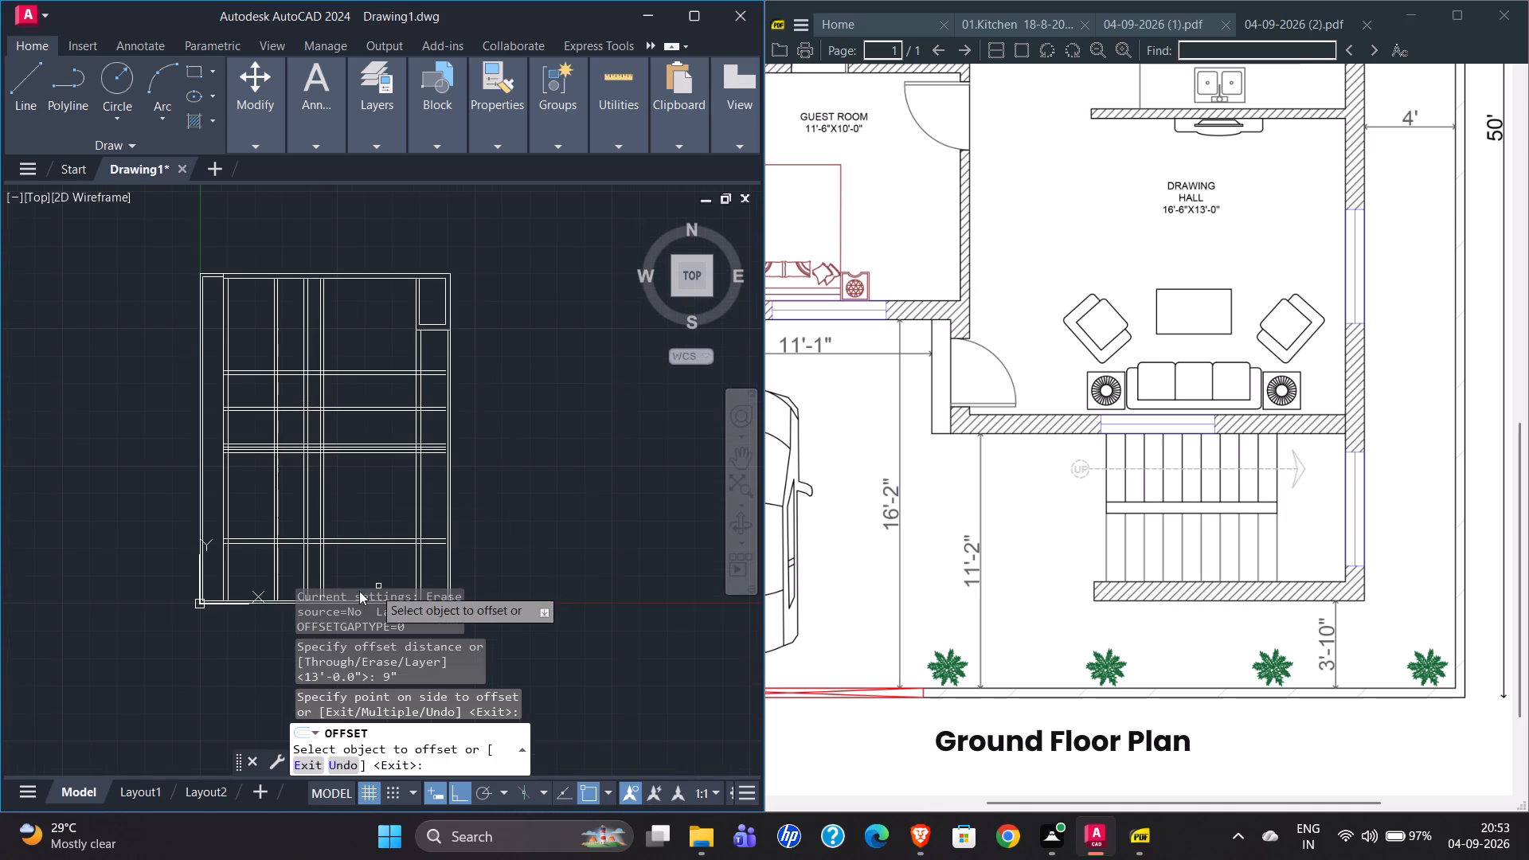
pyautogui.scroll(3, 358, 591)
pyautogui.scroll(-2, 379, 382)
pyautogui.scroll(5, 370, 456)
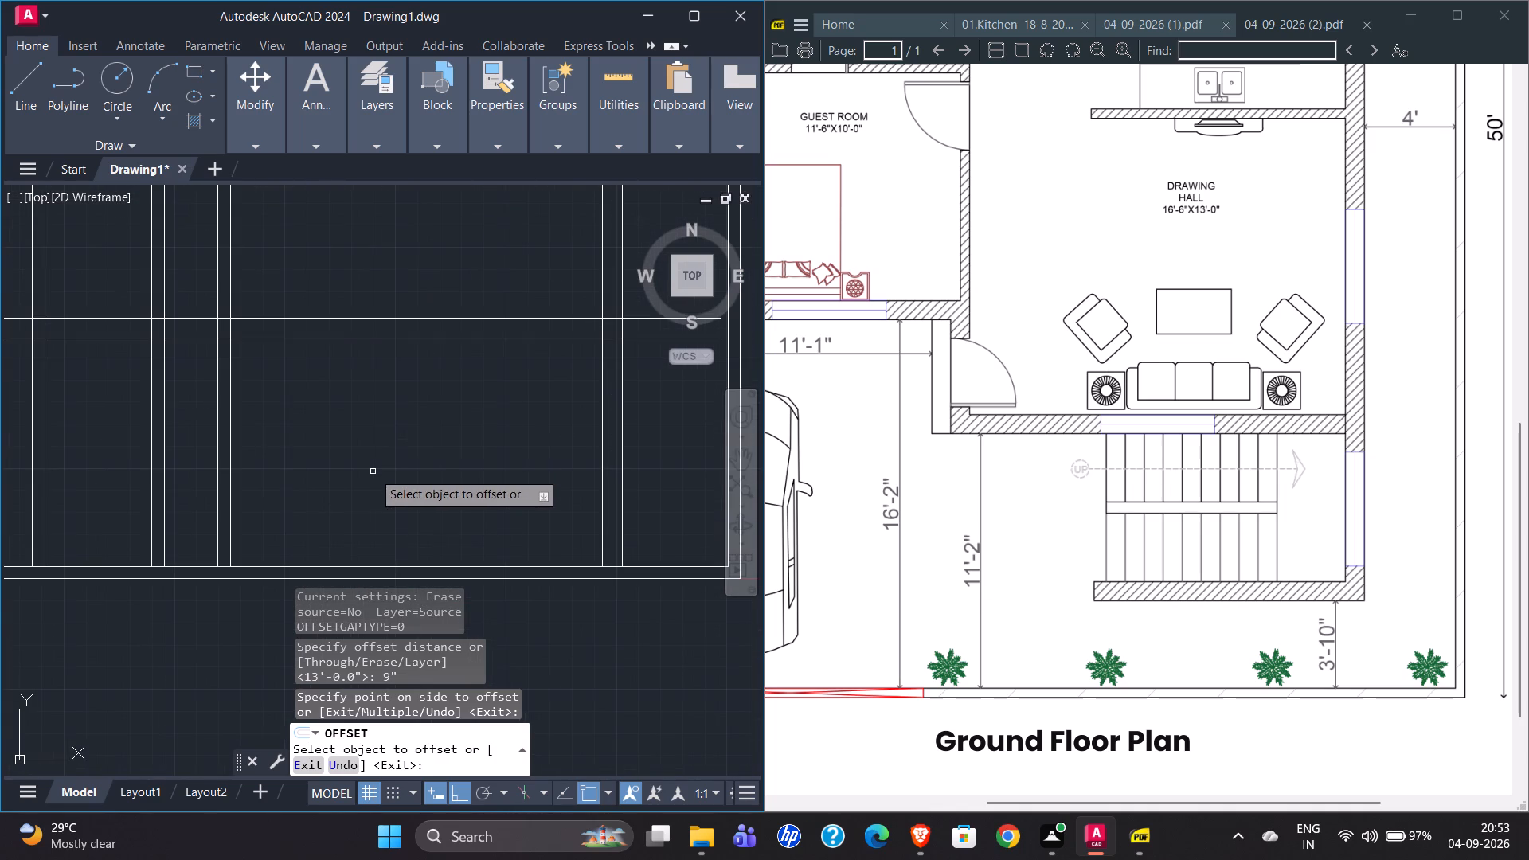
pyautogui.press('Escape')
pyautogui.click(25, 107)
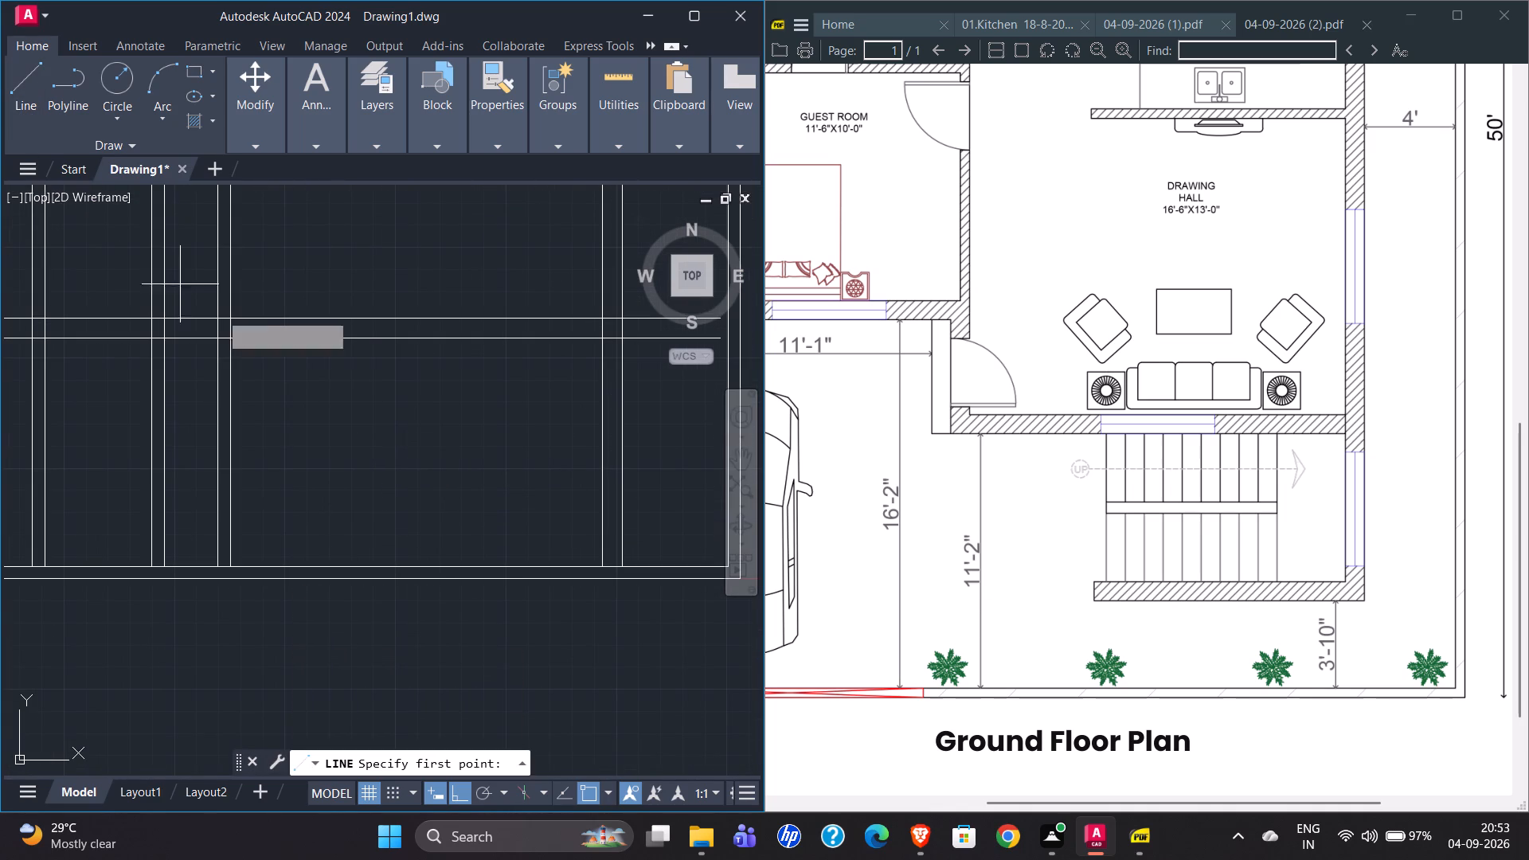
pyautogui.click(230, 342)
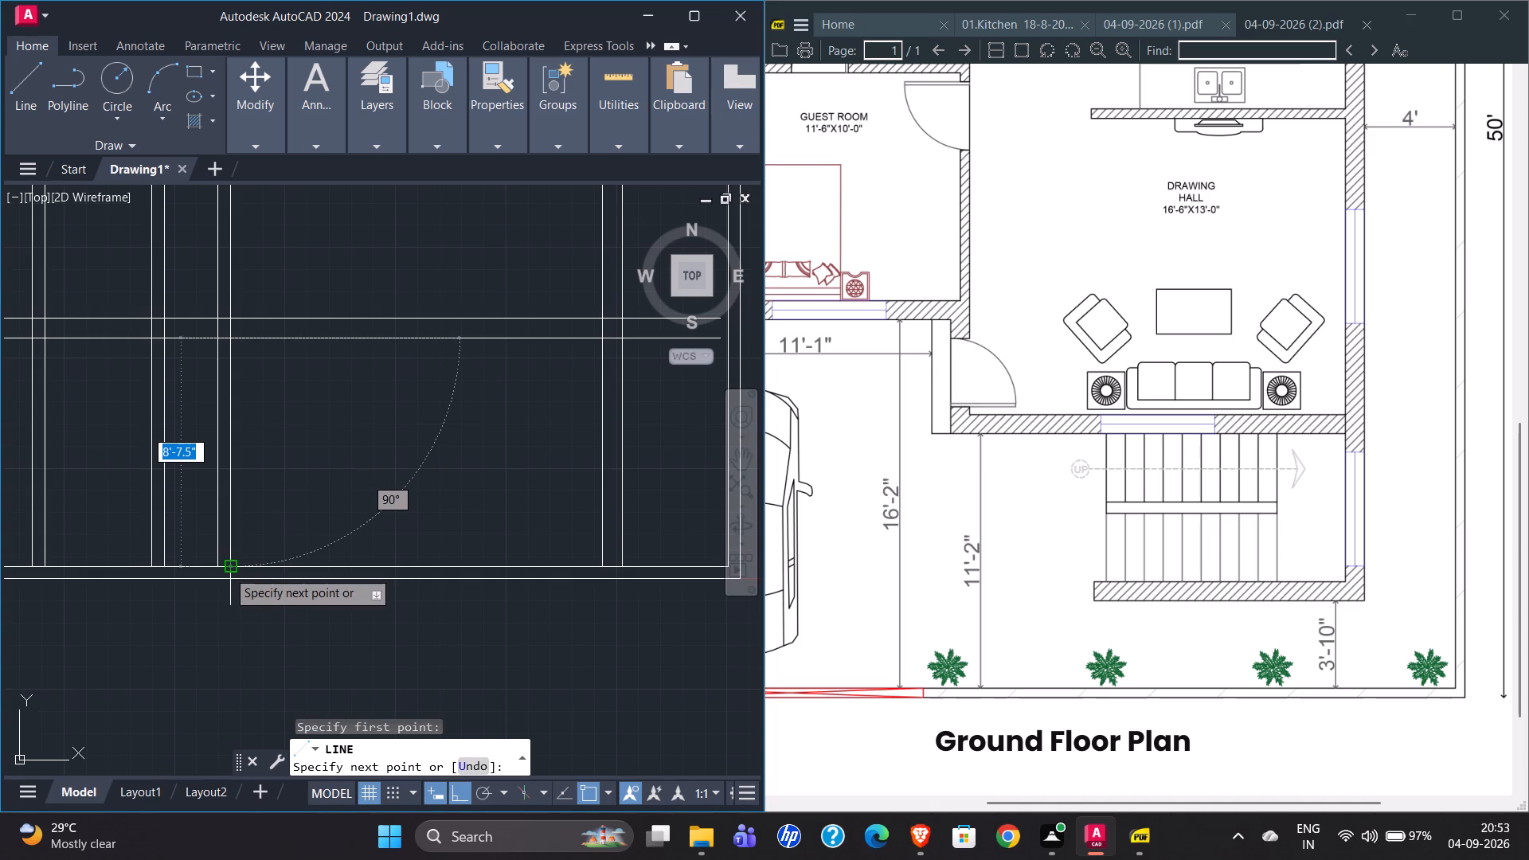
pyautogui.press('Escape')
# Examine the PDF plan from the staircase and drawing hall up to the bedrooms to compare the wall layout.
pyautogui.scroll(-5, 296, 488)
pyautogui.scroll(3, 266, 398)
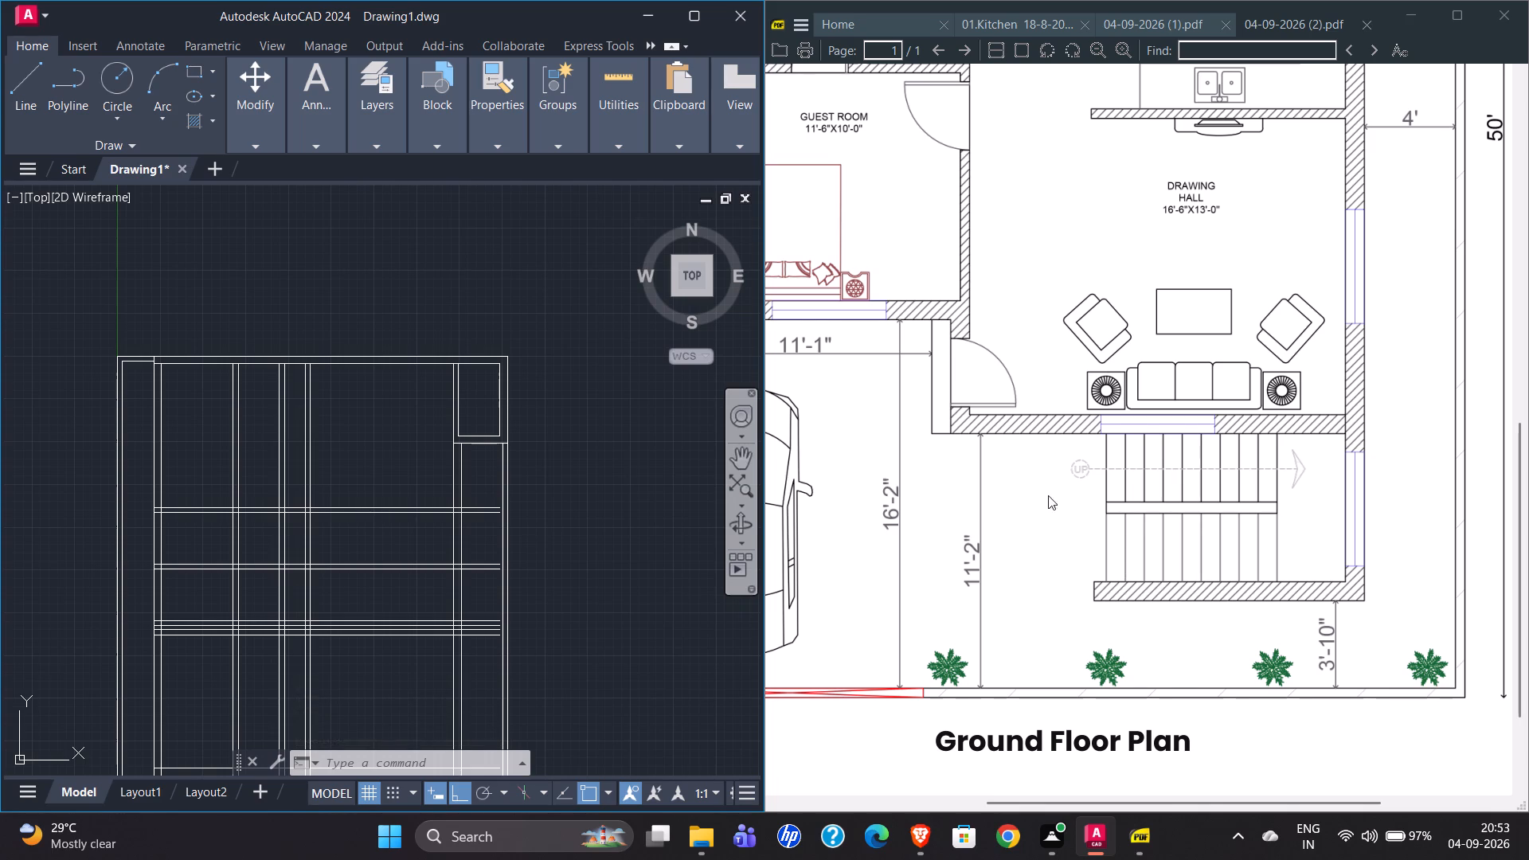
pyautogui.scroll(-1, 1030, 464)
pyautogui.scroll(-2, 1030, 570)
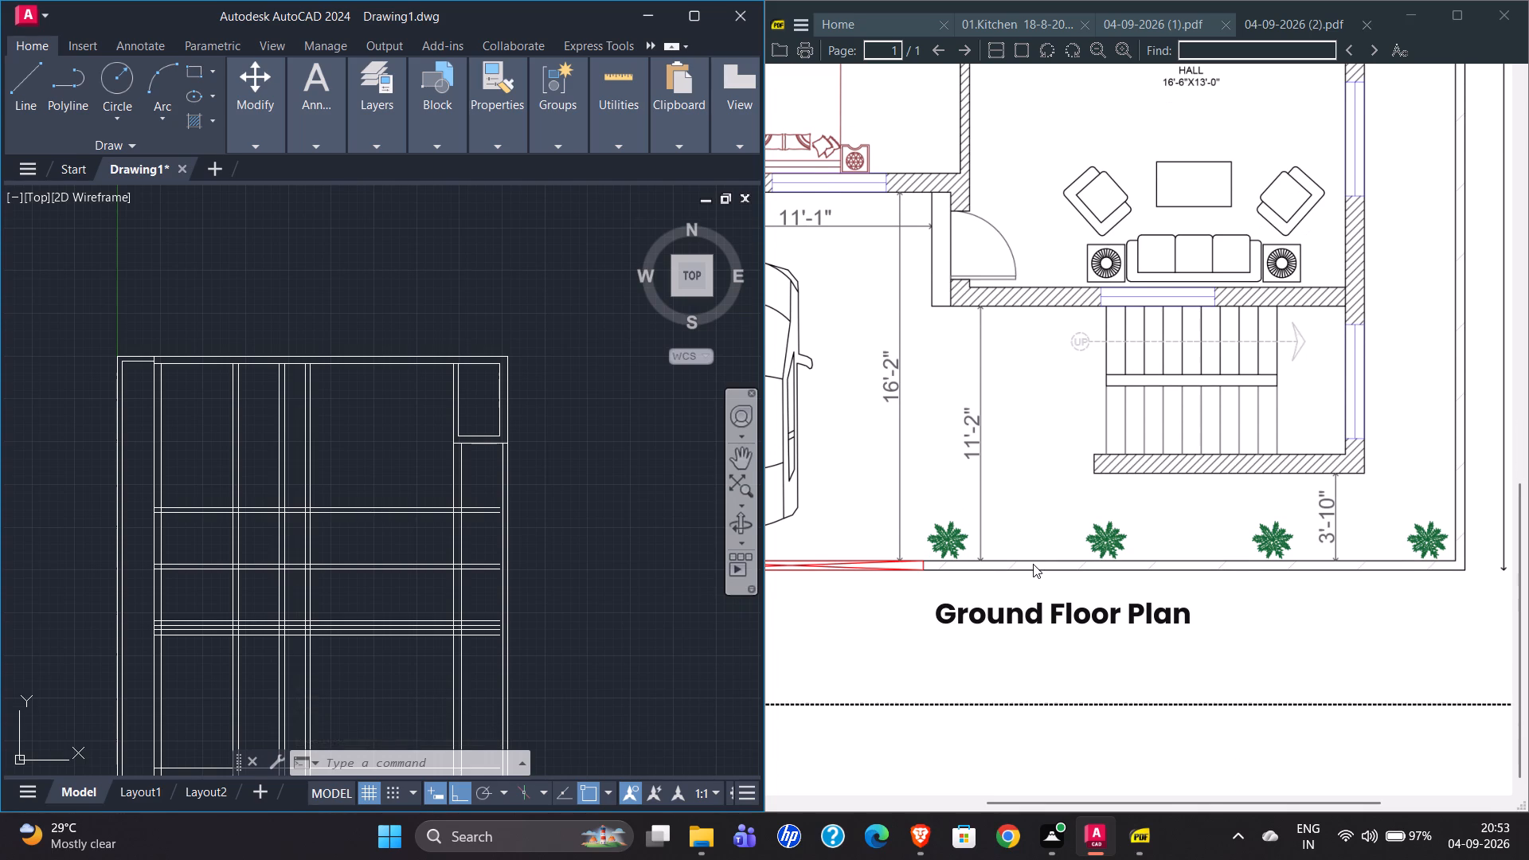
pyautogui.scroll(-1, 1033, 564)
pyautogui.scroll(5, 1033, 564)
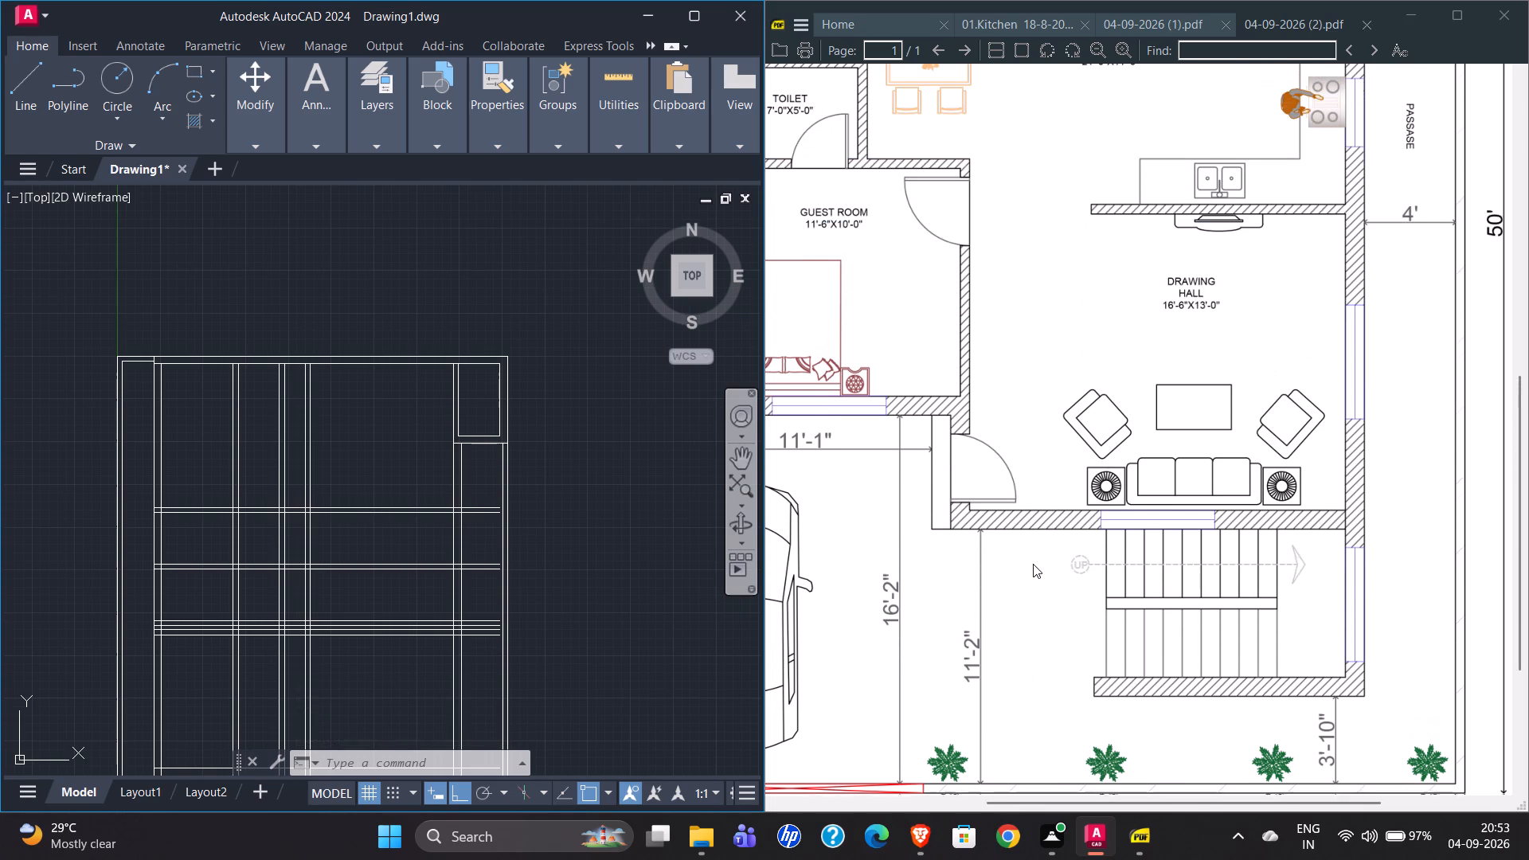
pyautogui.scroll(9, 1033, 564)
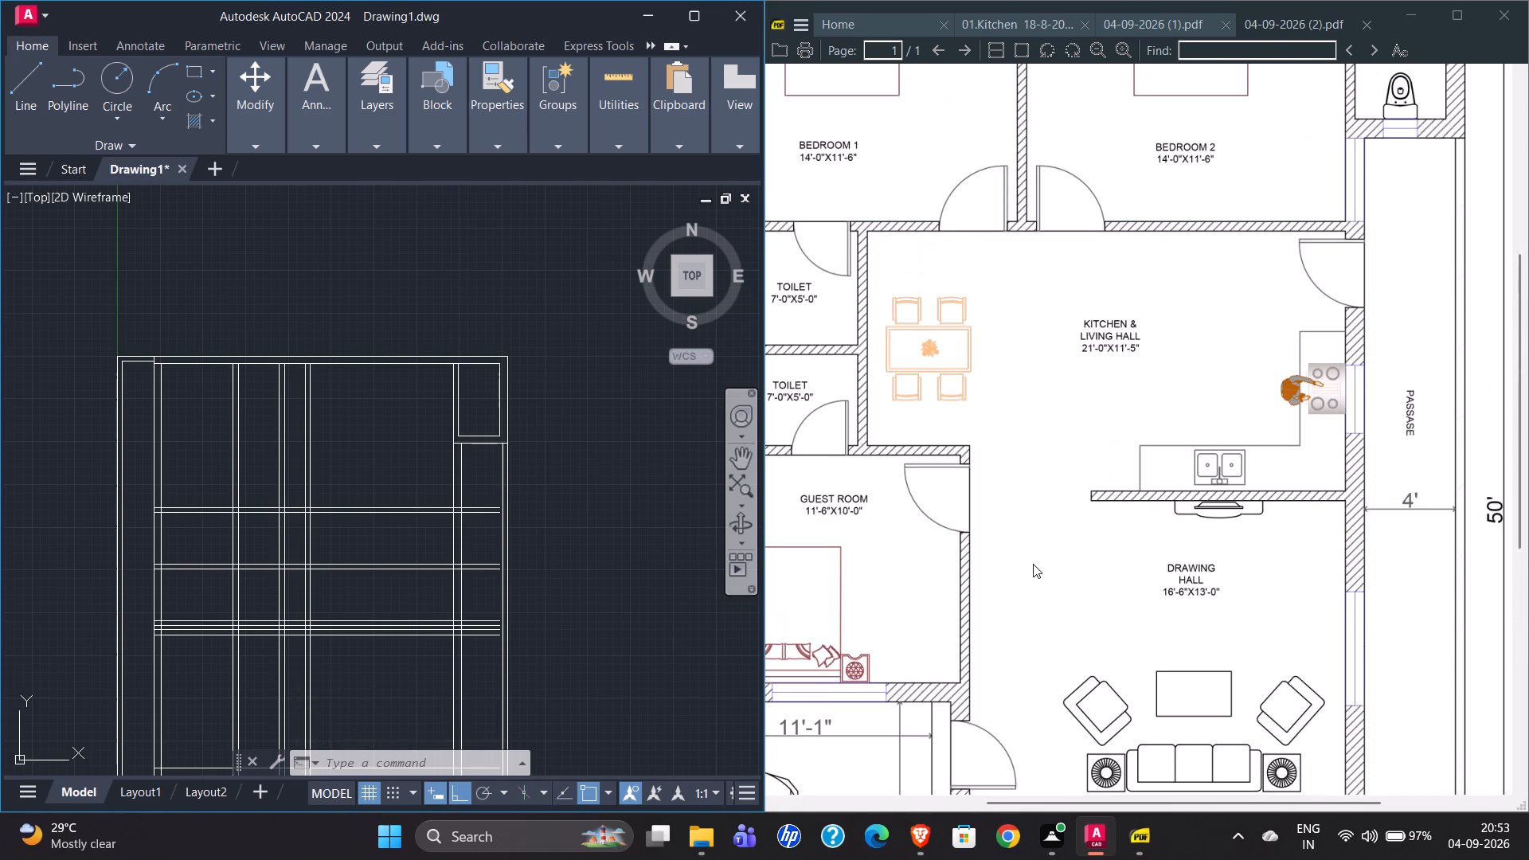
pyautogui.scroll(6, 1033, 564)
pyautogui.scroll(-1, 1033, 564)
pyautogui.scroll(1, 1033, 564)
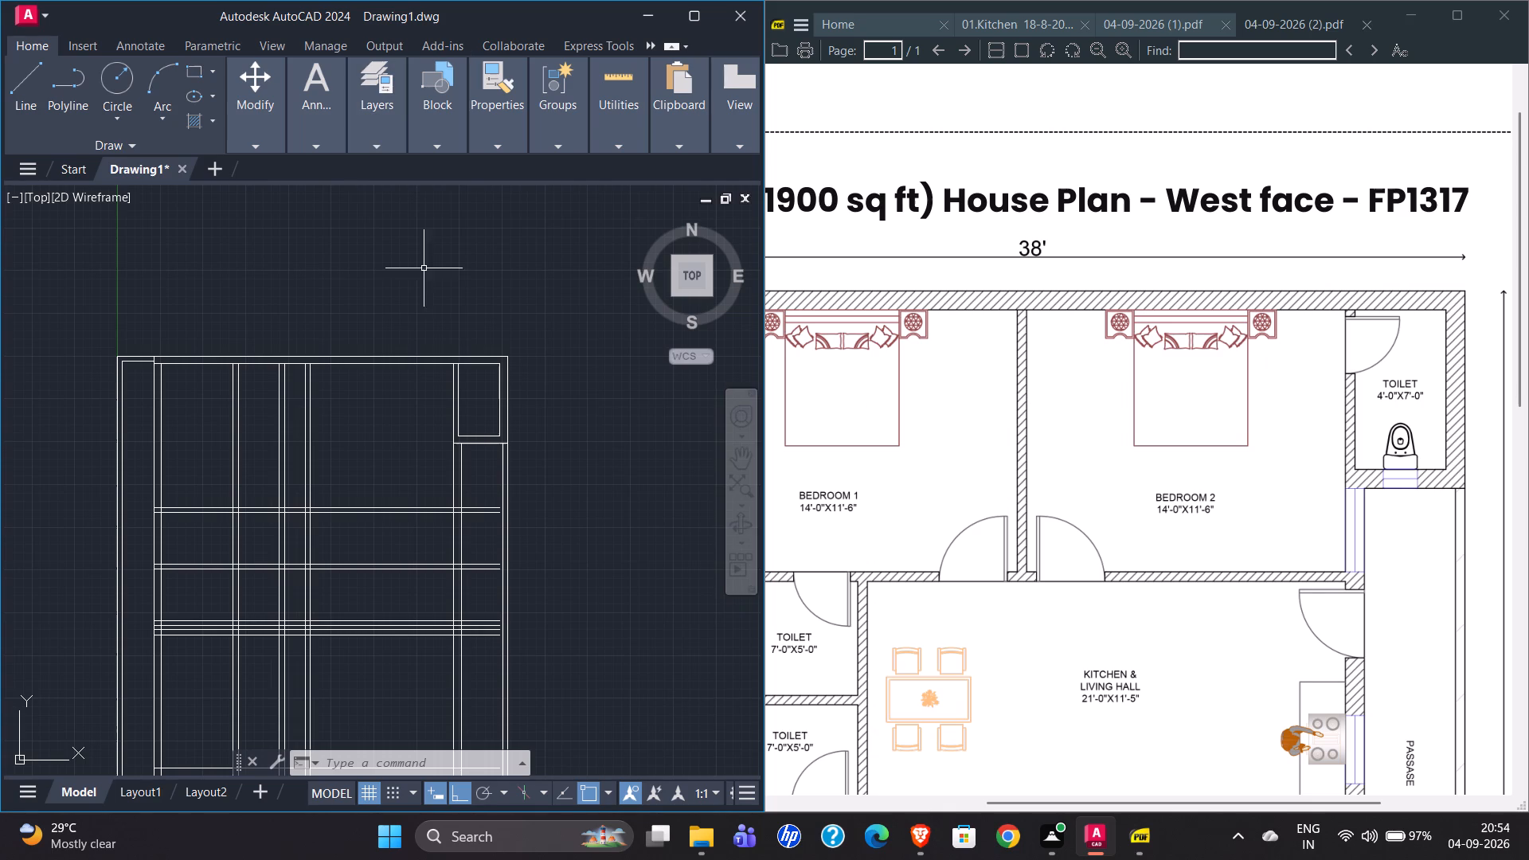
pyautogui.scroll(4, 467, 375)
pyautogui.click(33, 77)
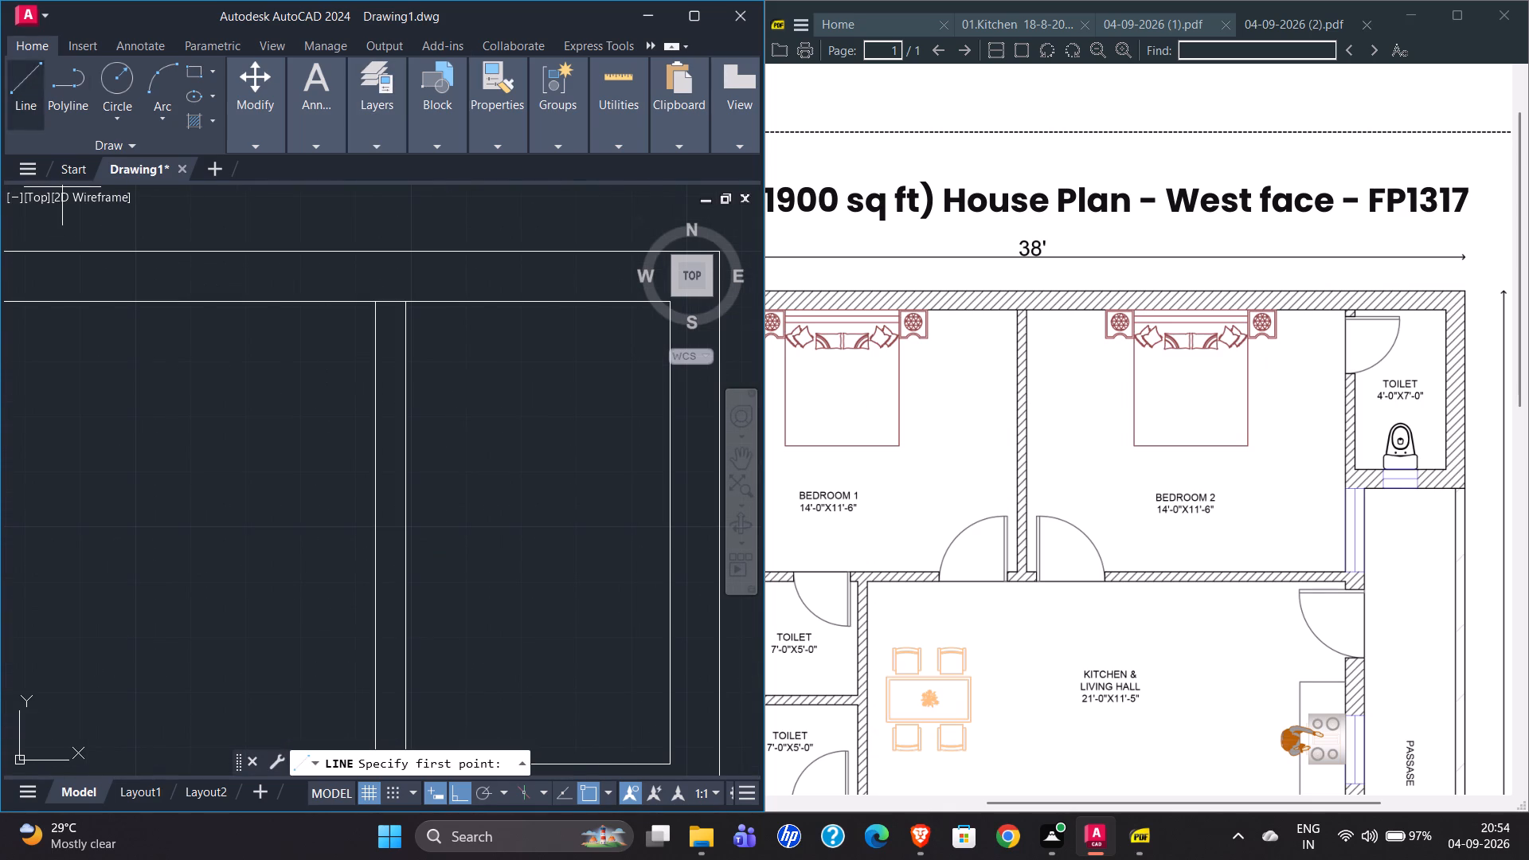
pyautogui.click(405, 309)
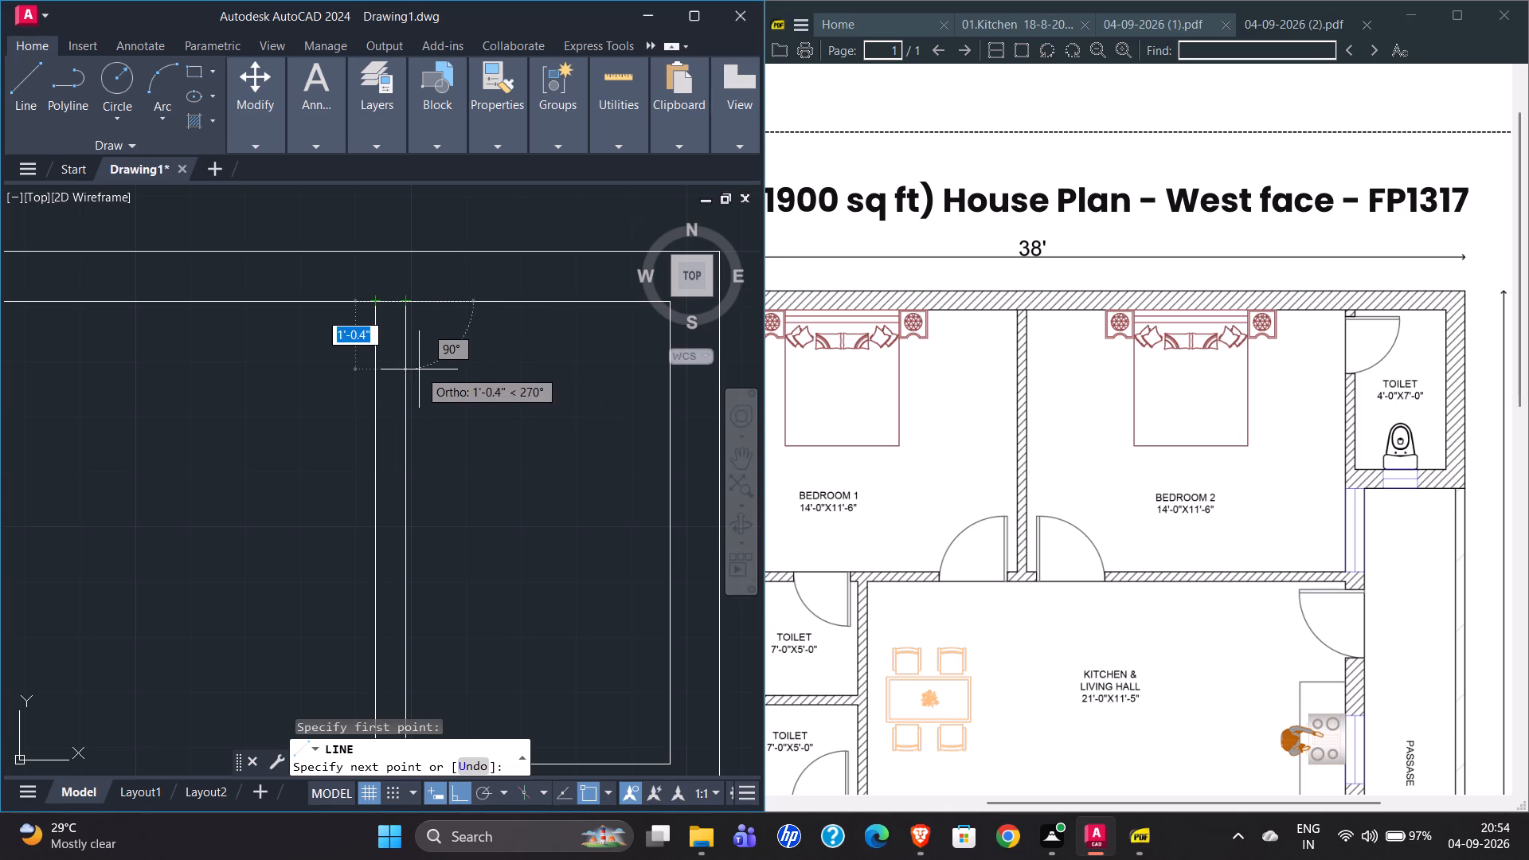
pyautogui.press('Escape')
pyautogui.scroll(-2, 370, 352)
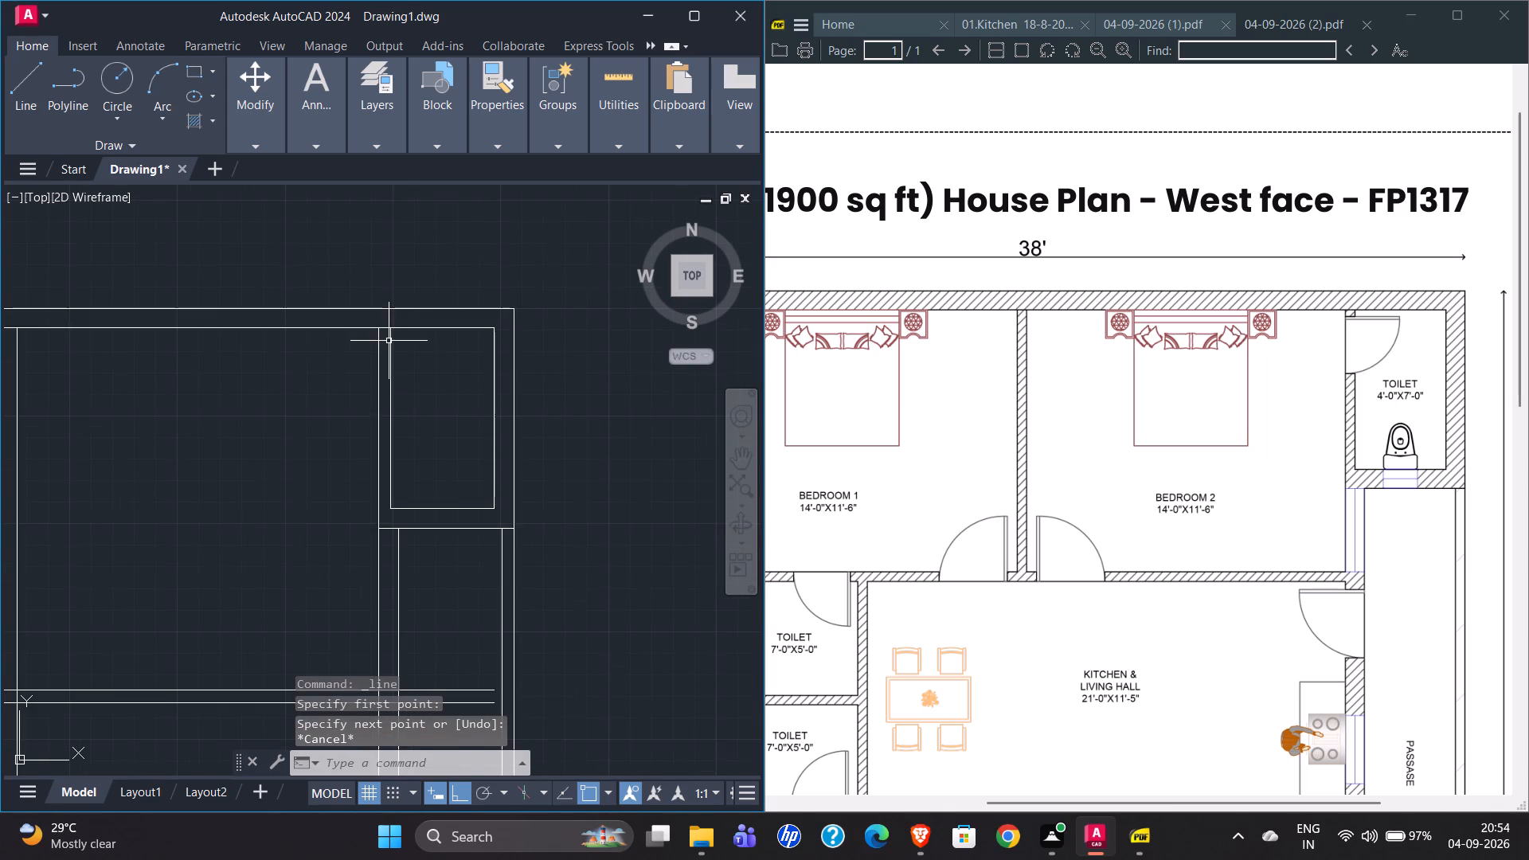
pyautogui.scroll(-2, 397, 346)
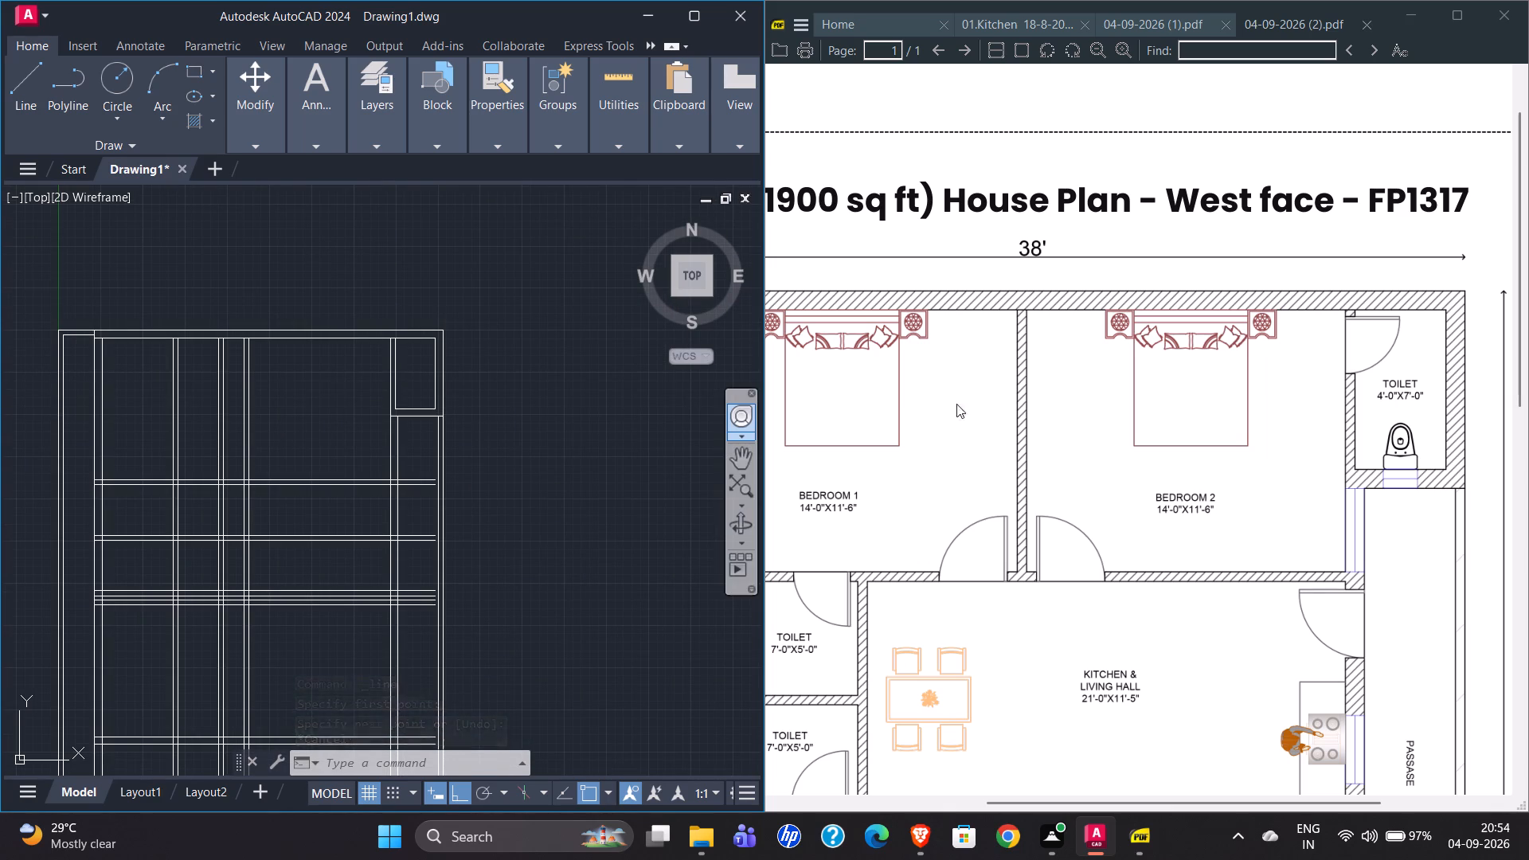
# Trim the overlapping interior wall lines across the bedroom, toilet, kitchen, guest room and drawing hall areas with freehand fences.
pyautogui.hscroll(-6, 1053, 425)
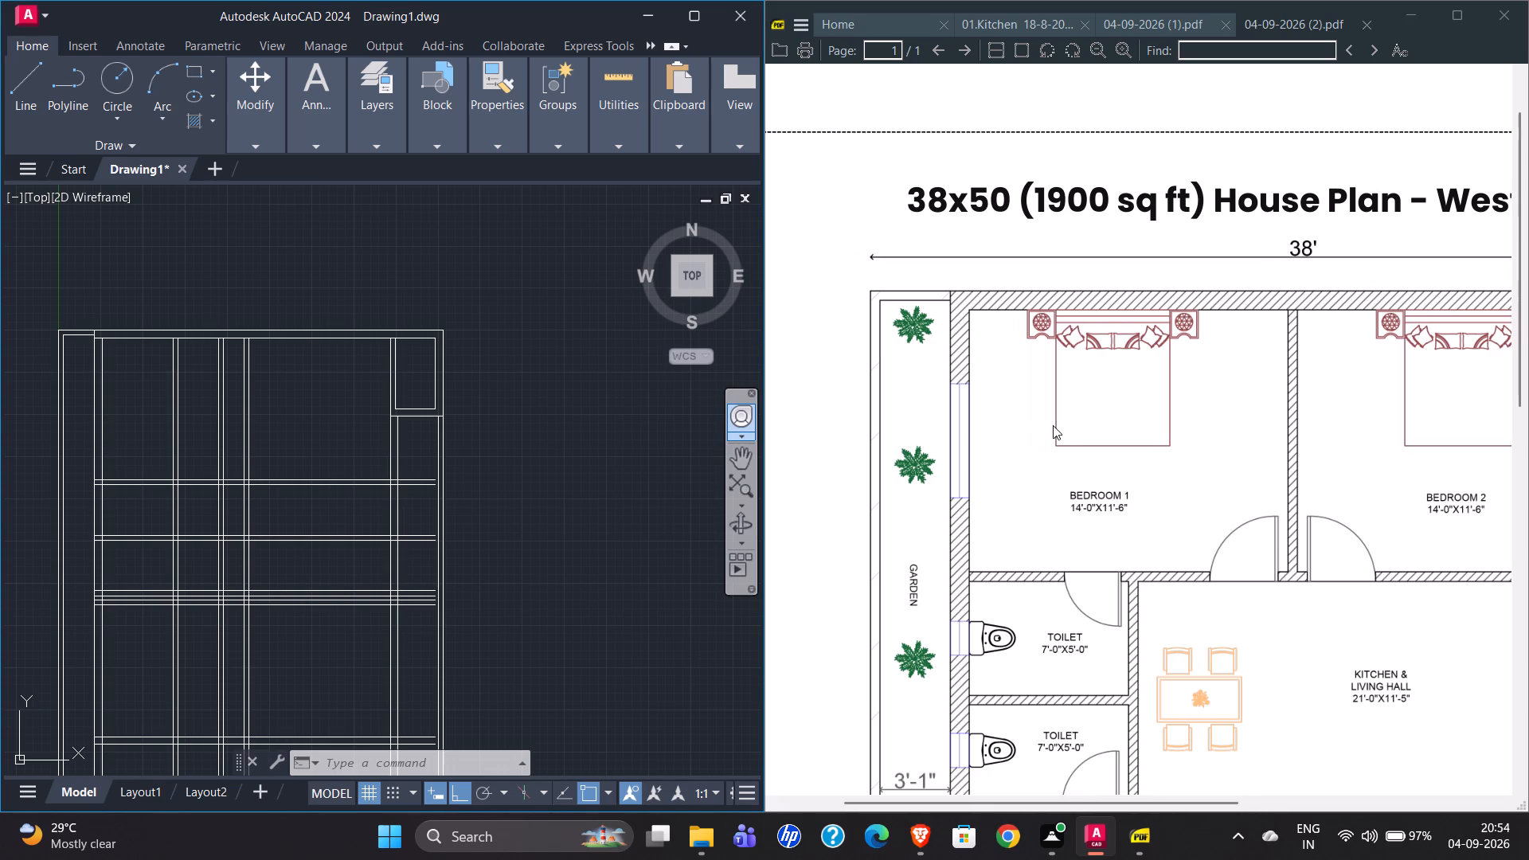
pyautogui.hscroll(2, 1053, 425)
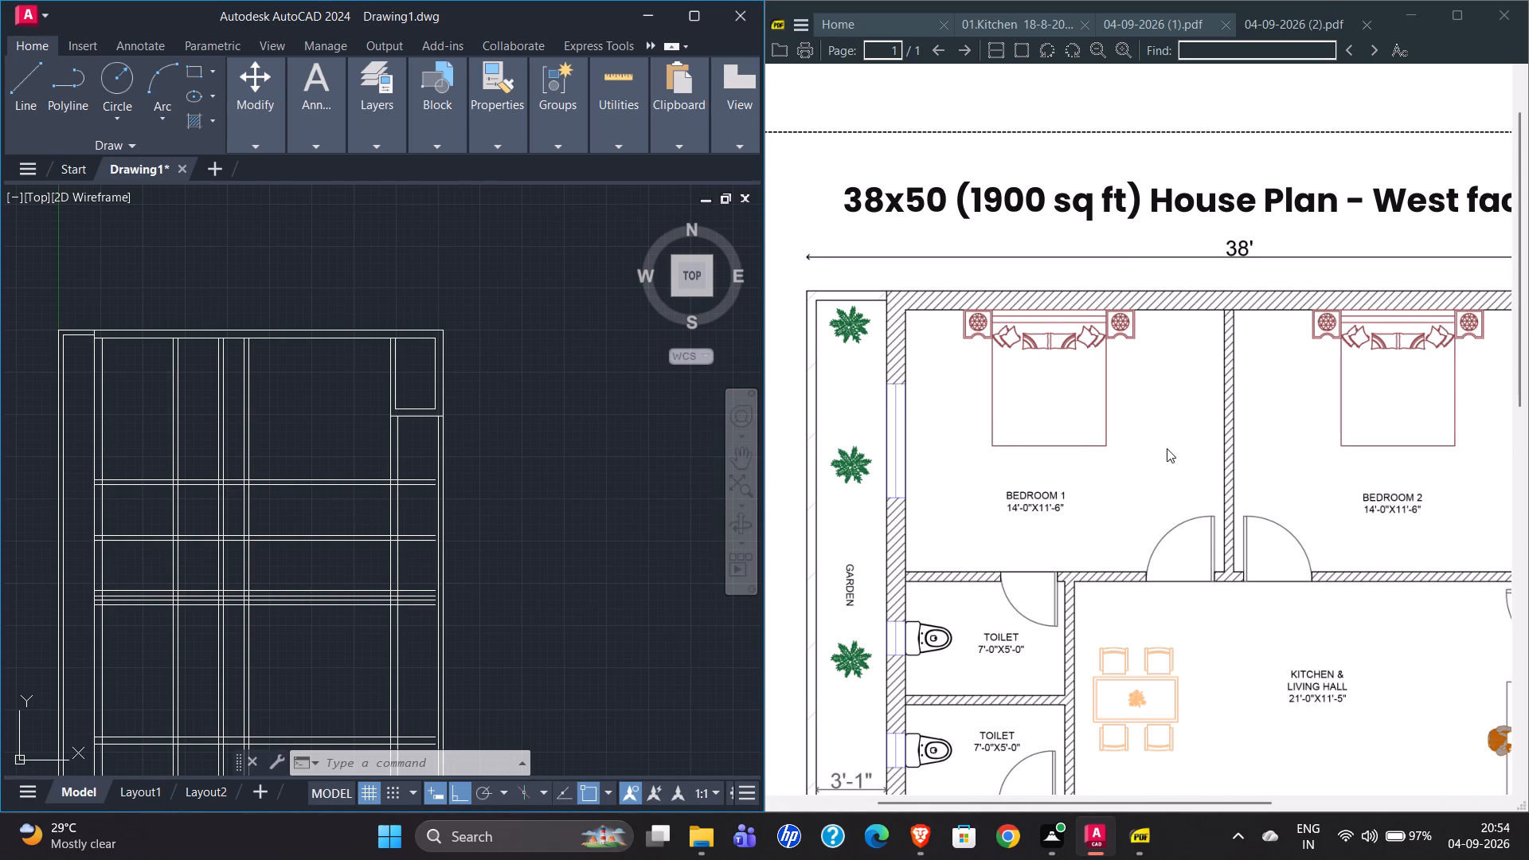
pyautogui.scroll(-3, 1164, 444)
pyautogui.scroll(1, 1023, 442)
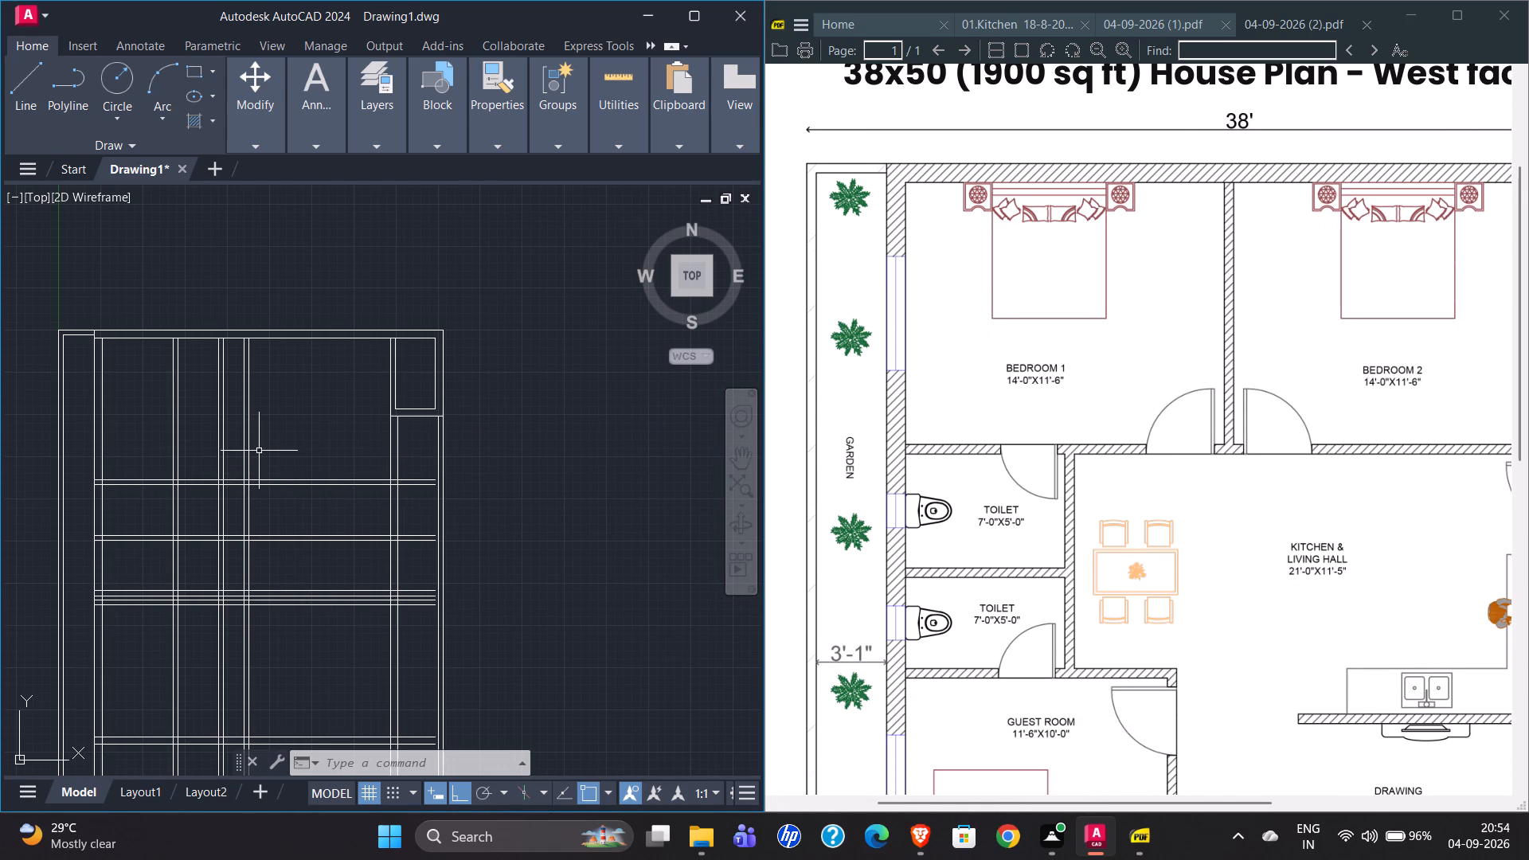
pyautogui.scroll(-1, 264, 447)
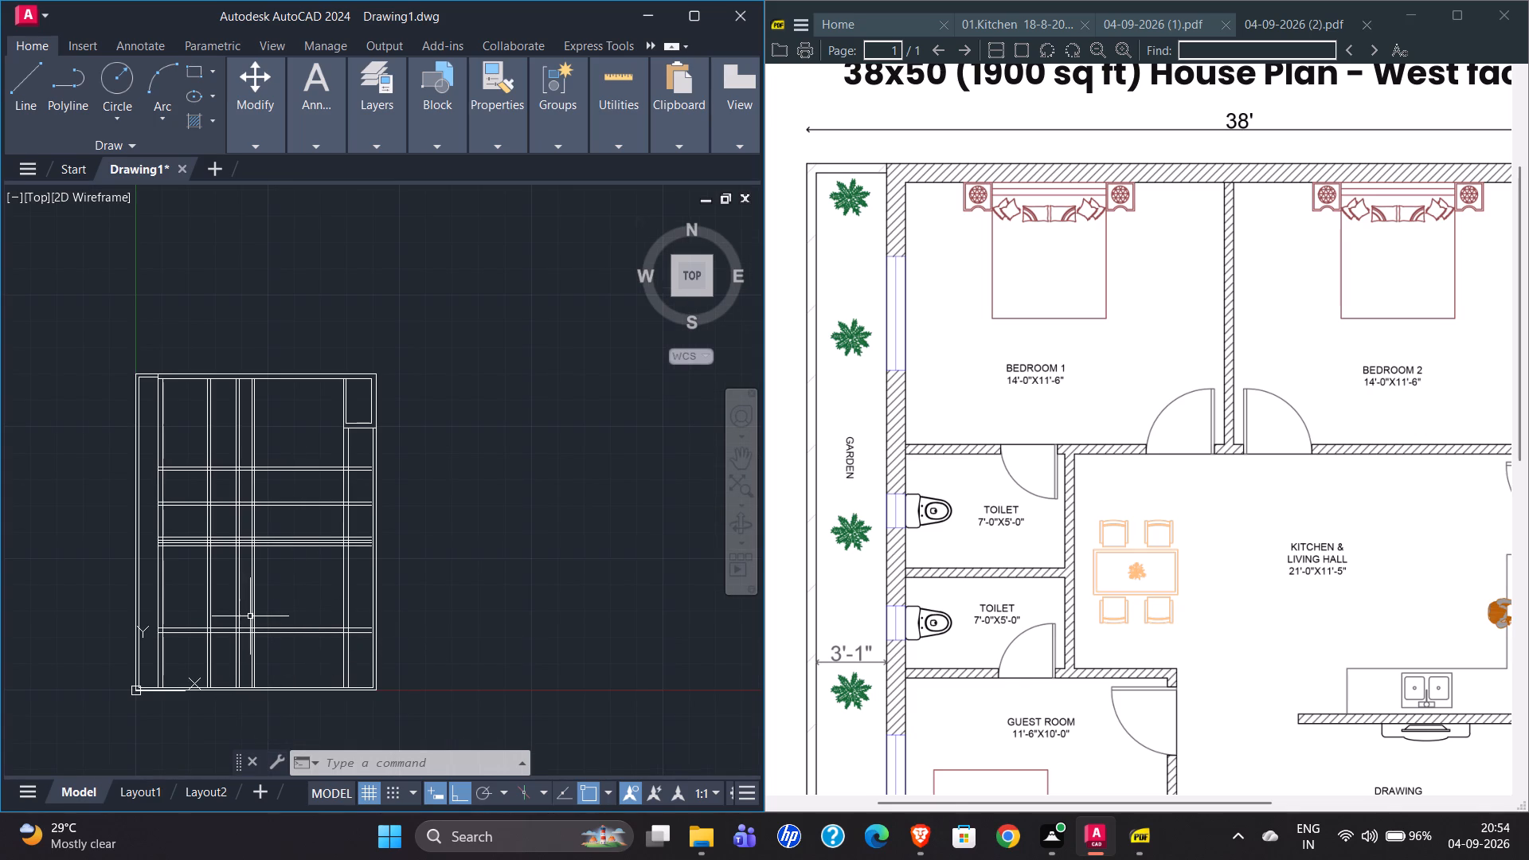
pyautogui.write('TR')
pyautogui.press('Return')
pyautogui.moveTo(268, 427); pyautogui.dragTo(203, 574)
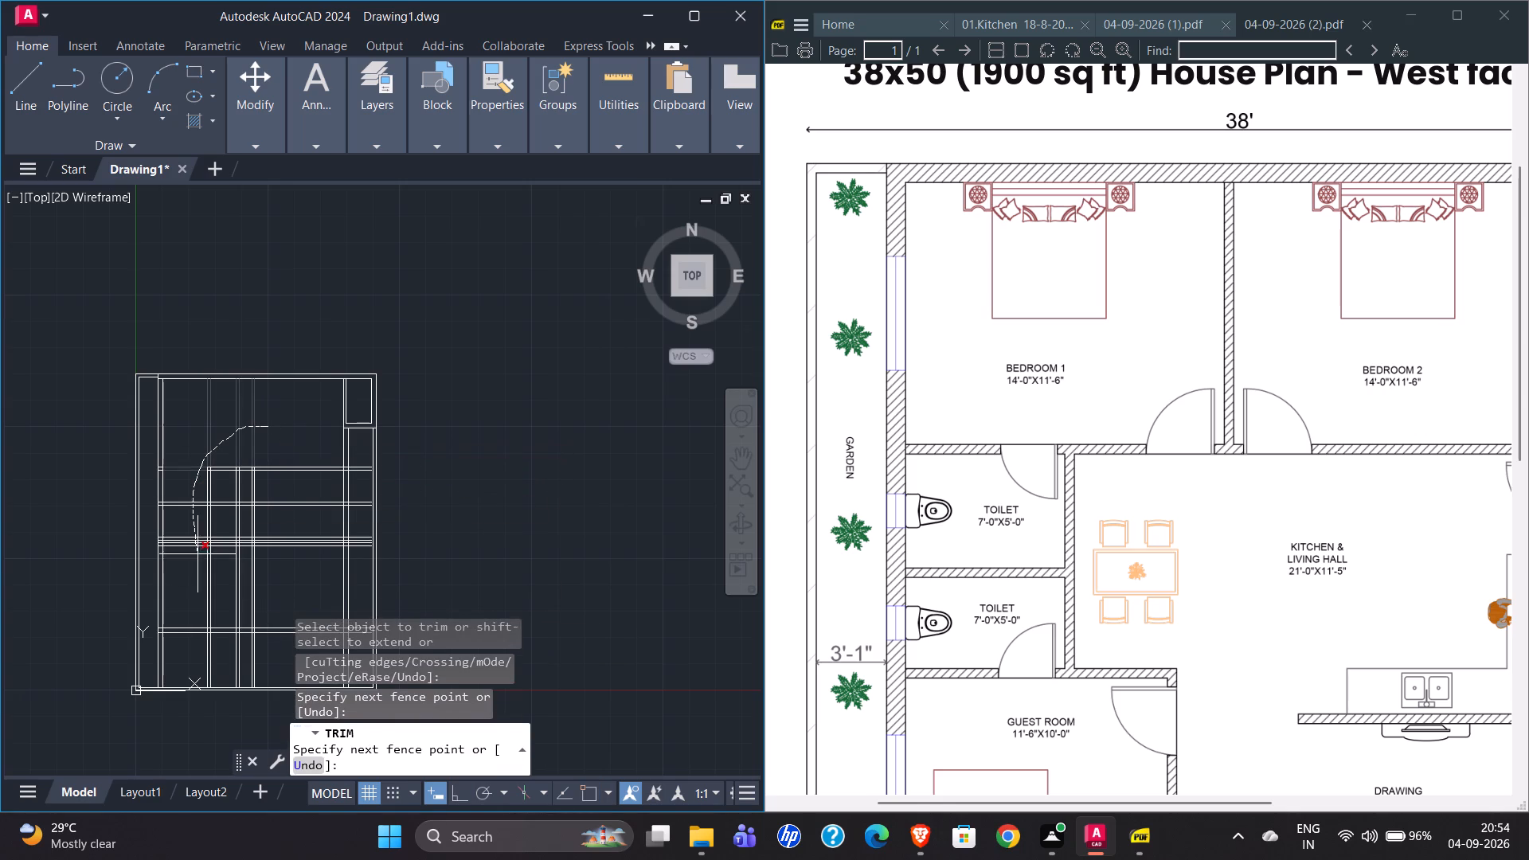
pyautogui.moveTo(203, 574); pyautogui.dragTo(233, 551)
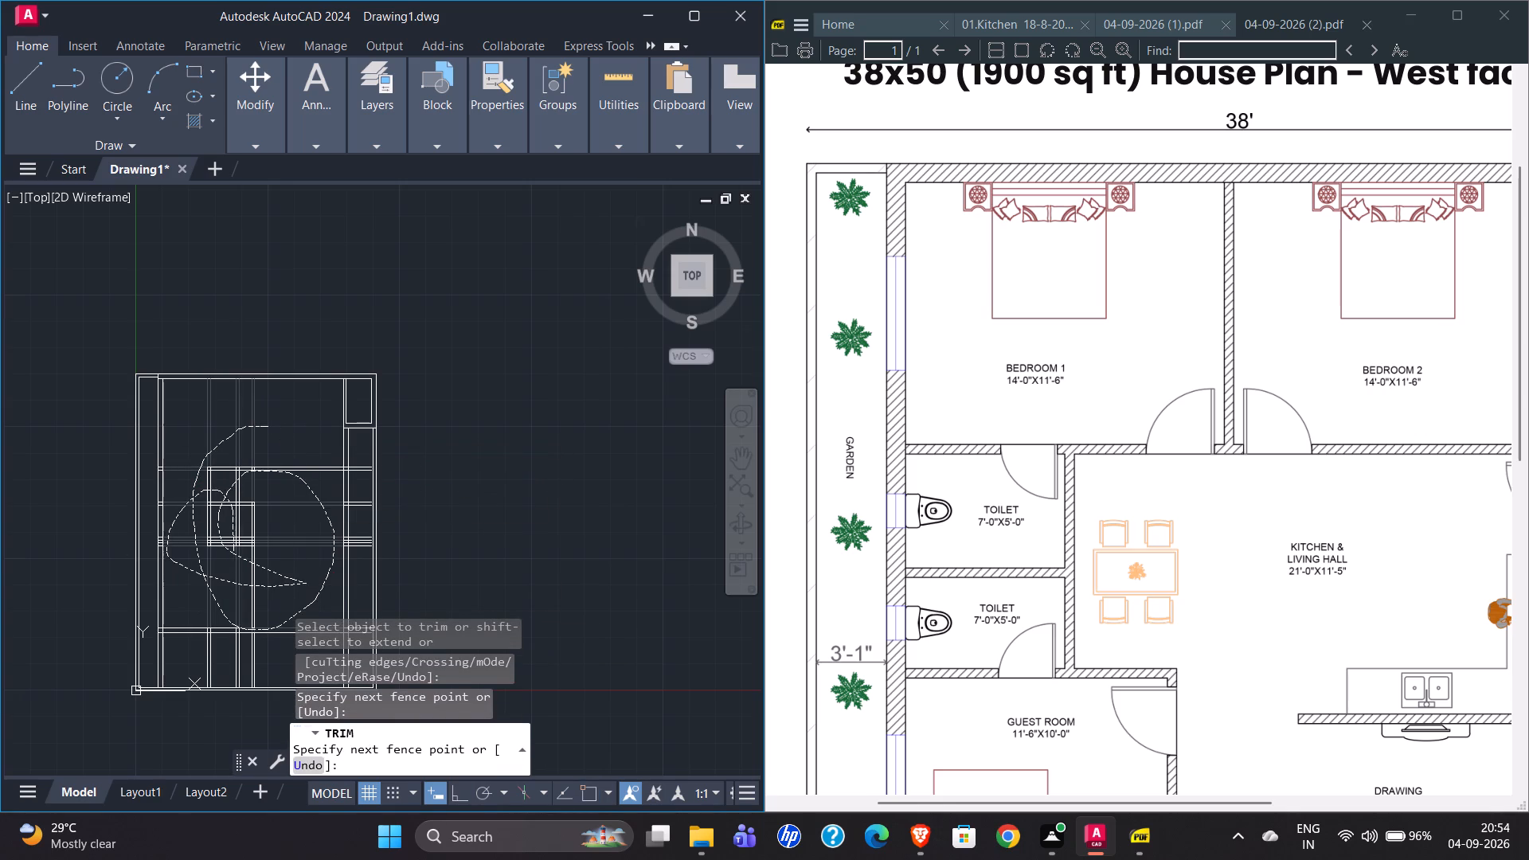
pyautogui.moveTo(250, 490); pyautogui.dragTo(207, 529)
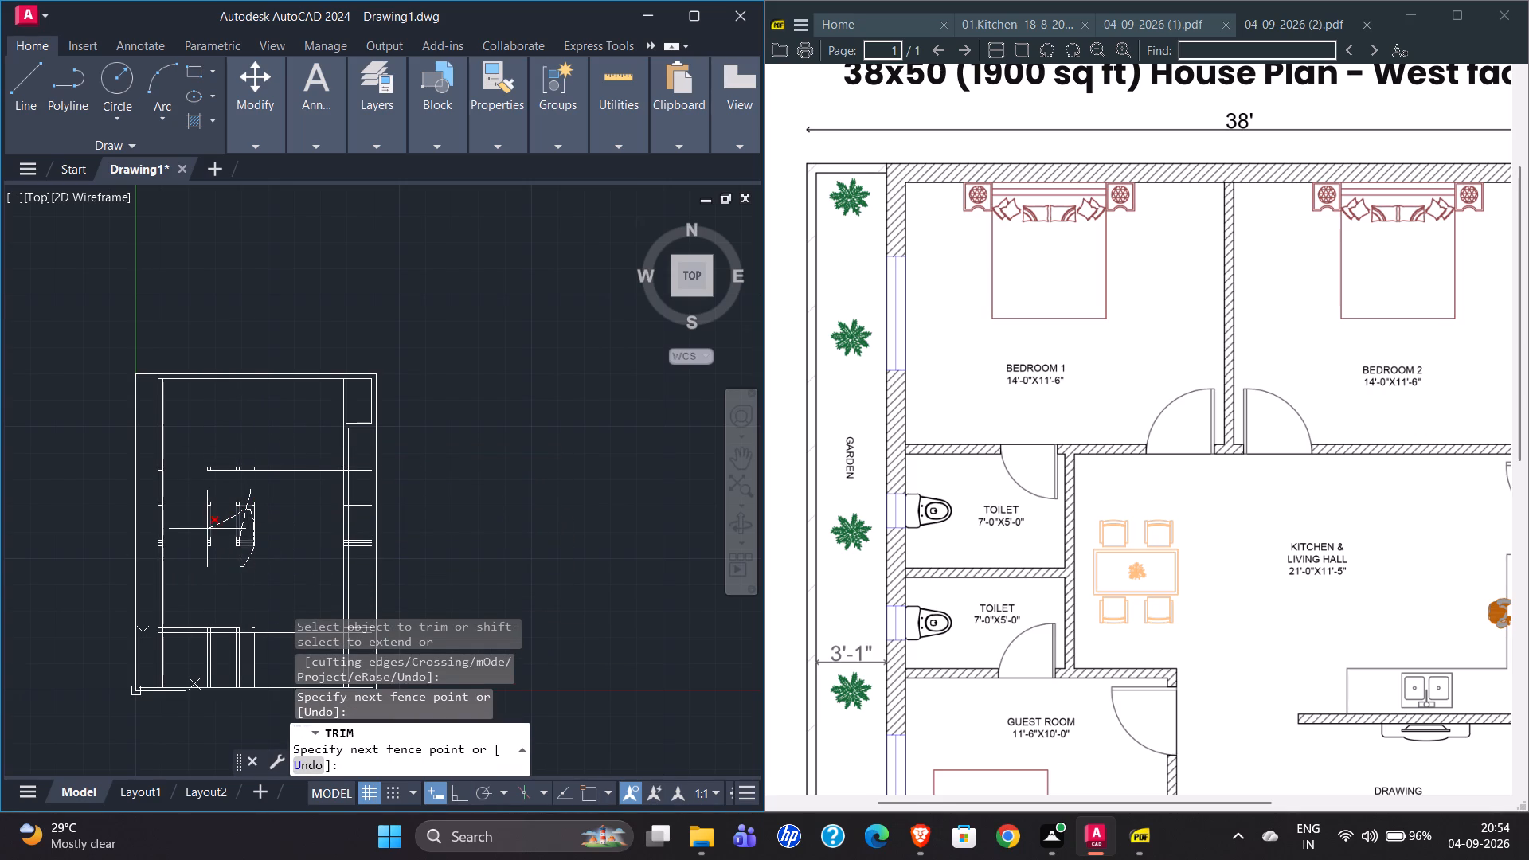
pyautogui.moveTo(207, 529); pyautogui.dragTo(244, 455)
pyautogui.moveTo(244, 455); pyautogui.dragTo(285, 613)
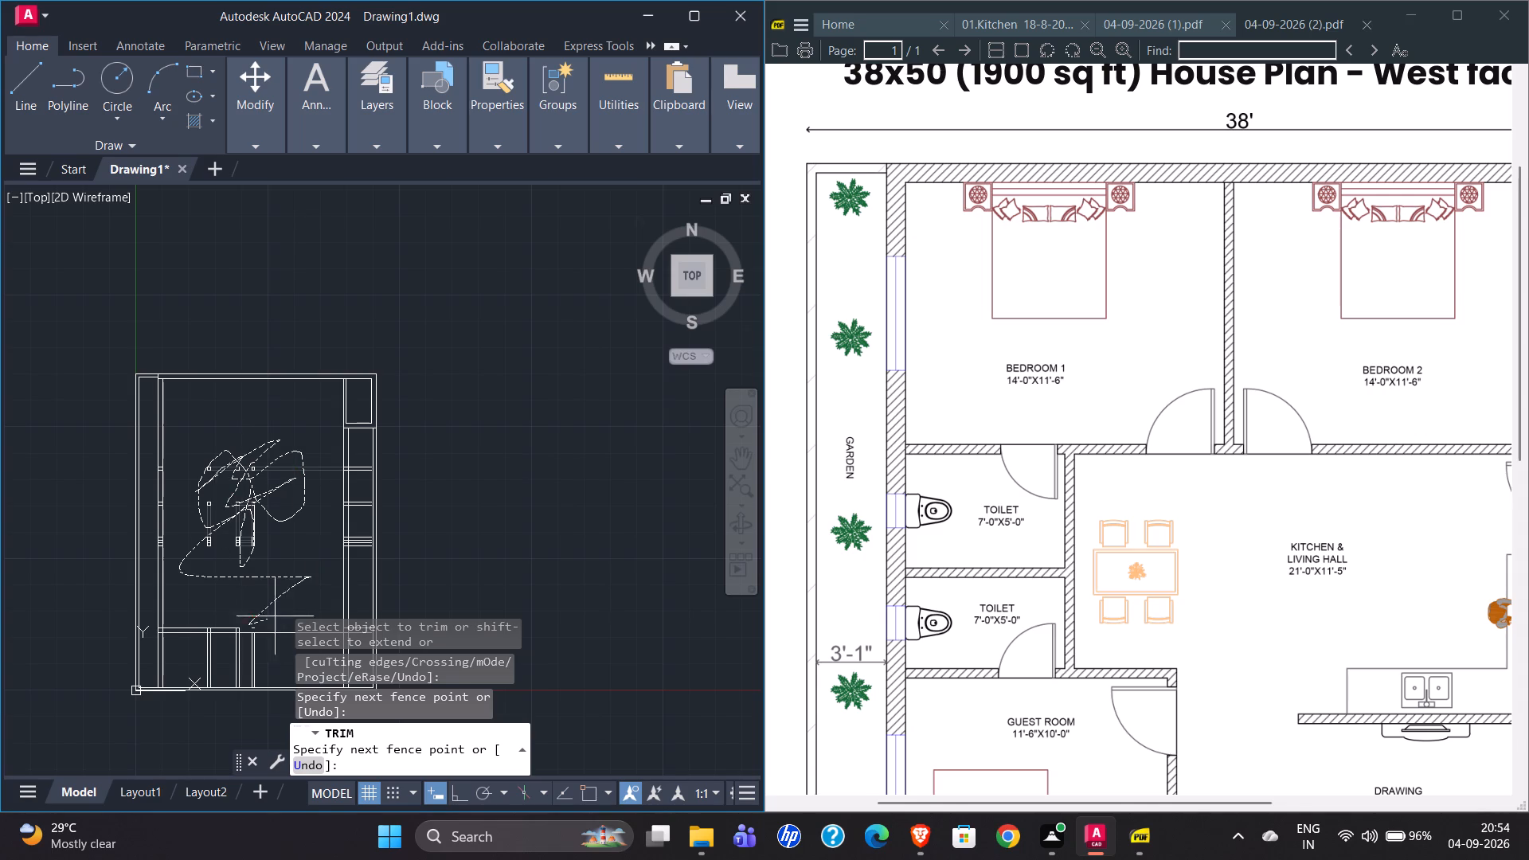
pyautogui.moveTo(285, 613); pyautogui.dragTo(249, 659)
pyautogui.moveTo(220, 636); pyautogui.dragTo(248, 620)
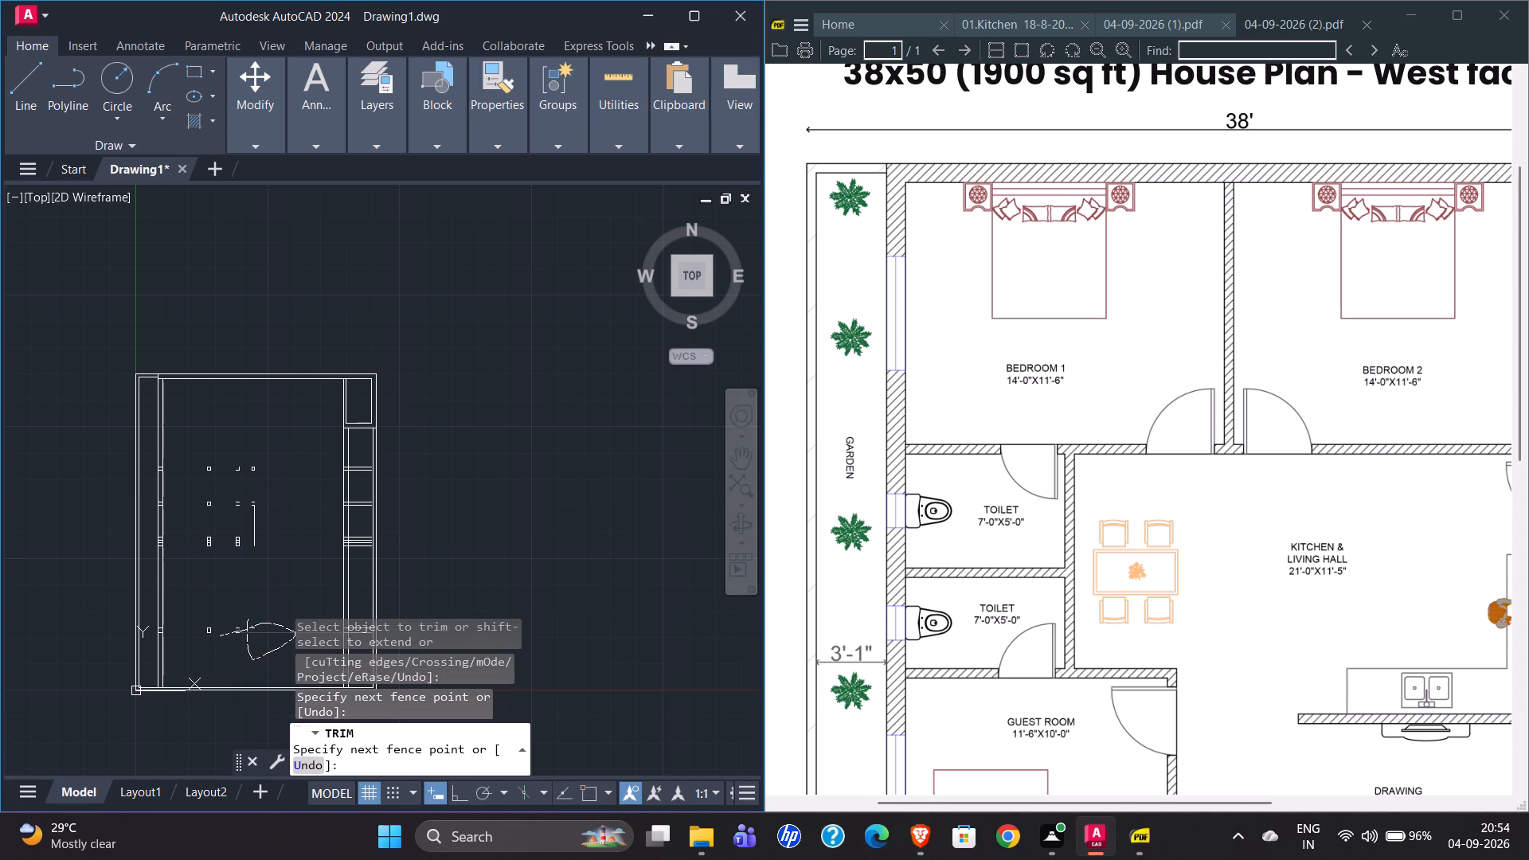
# Trim the horizontal wall lines between the inner east wall and the east boundary wall in the lower half of the plan.
pyautogui.scroll(-1, 237, 483)
pyautogui.scroll(3, 311, 612)
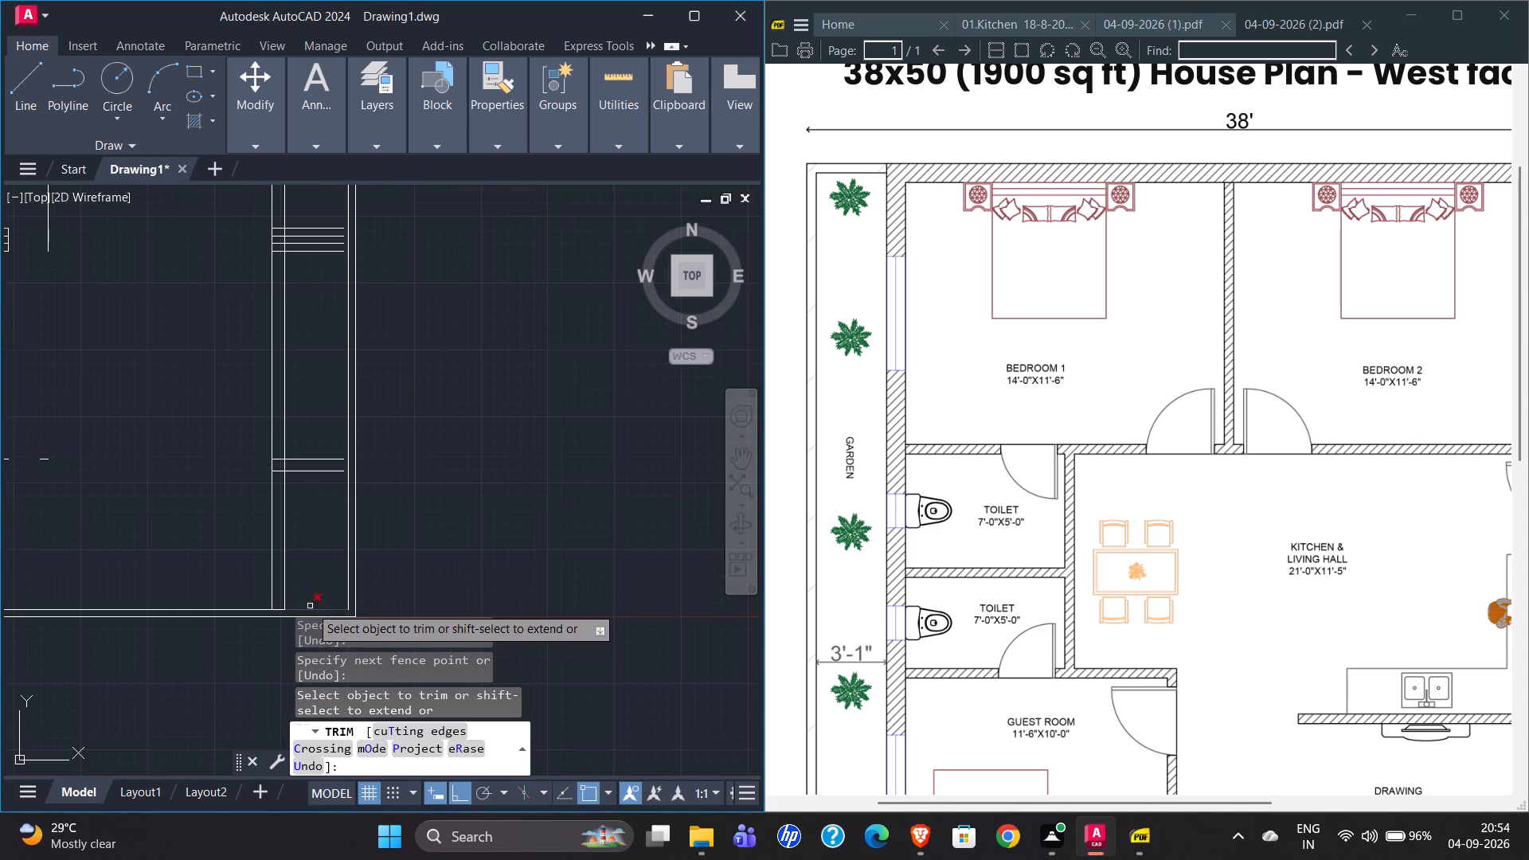
pyautogui.moveTo(322, 558); pyautogui.dragTo(311, 307)
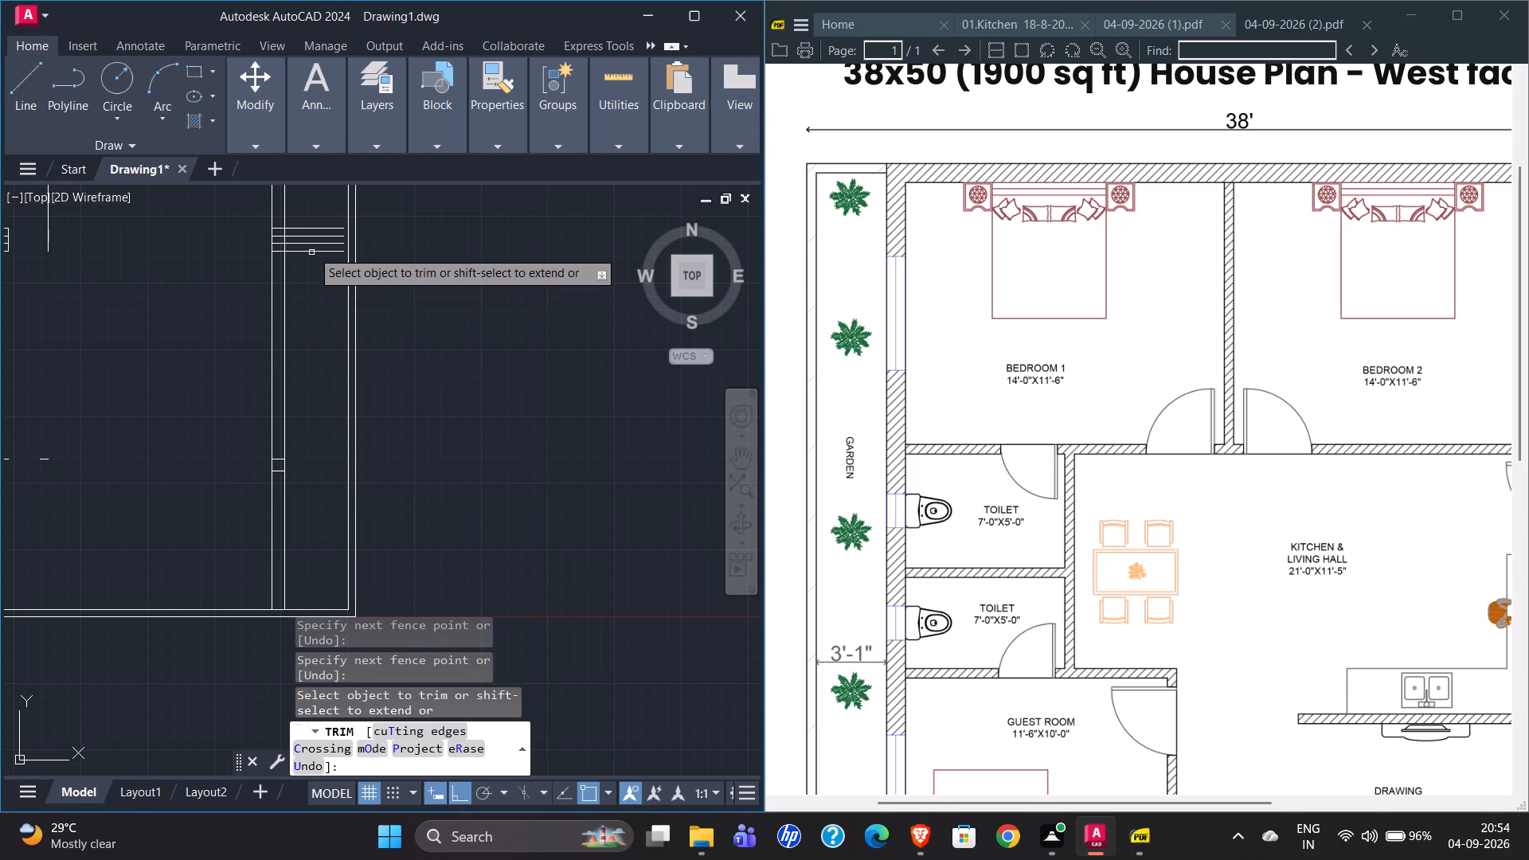
pyautogui.moveTo(311, 217); pyautogui.dragTo(304, 428)
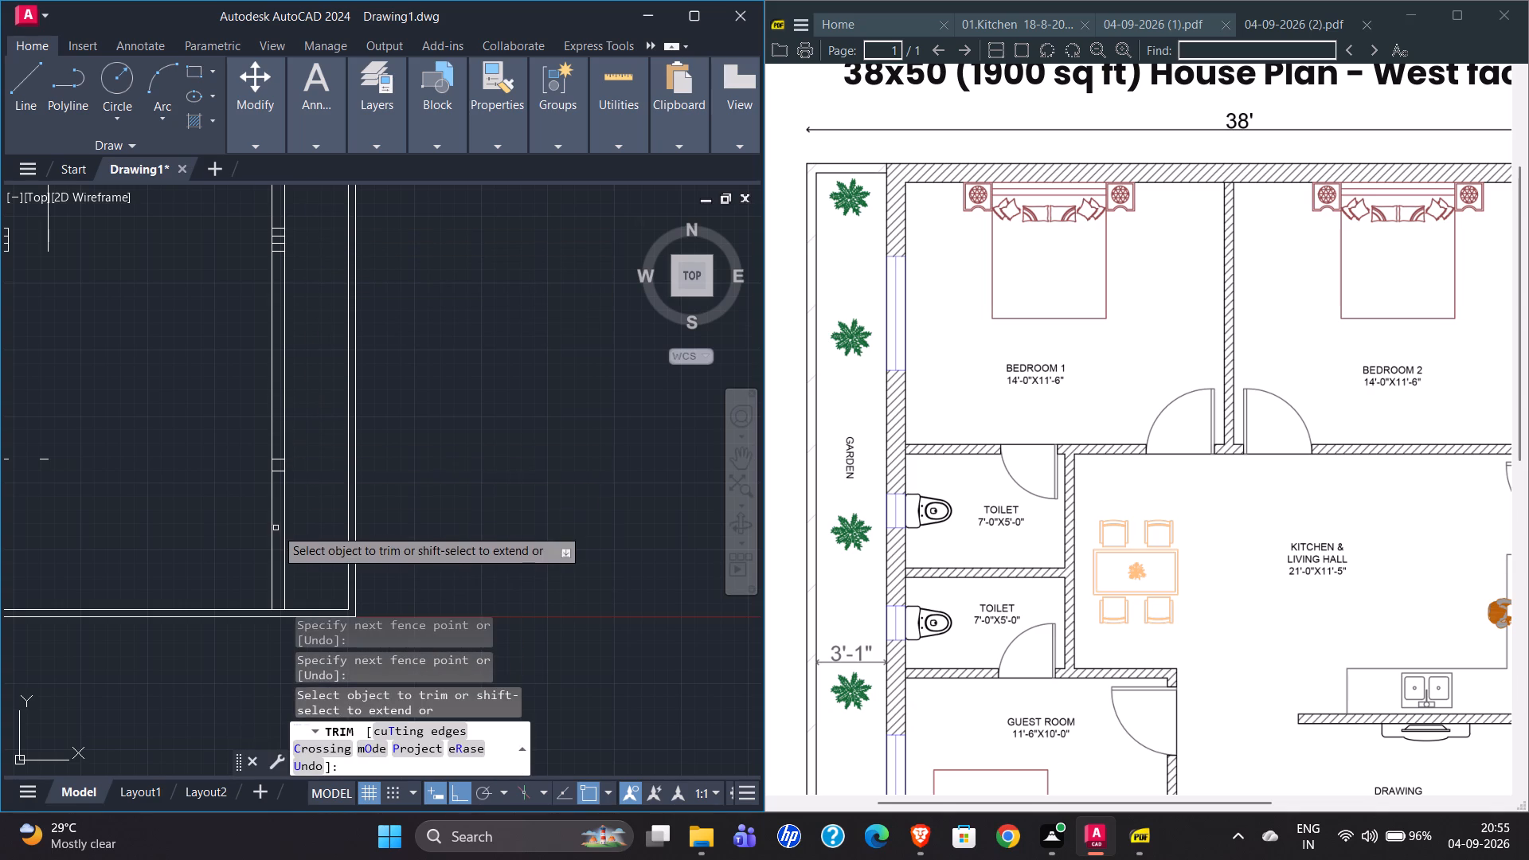
# Trim away the double inner east wall below the northeast corner room, including its crossing lines and leftover pieces, down to the bottom boundary wall.
pyautogui.scroll(-3, 276, 534)
pyautogui.scroll(3, 263, 409)
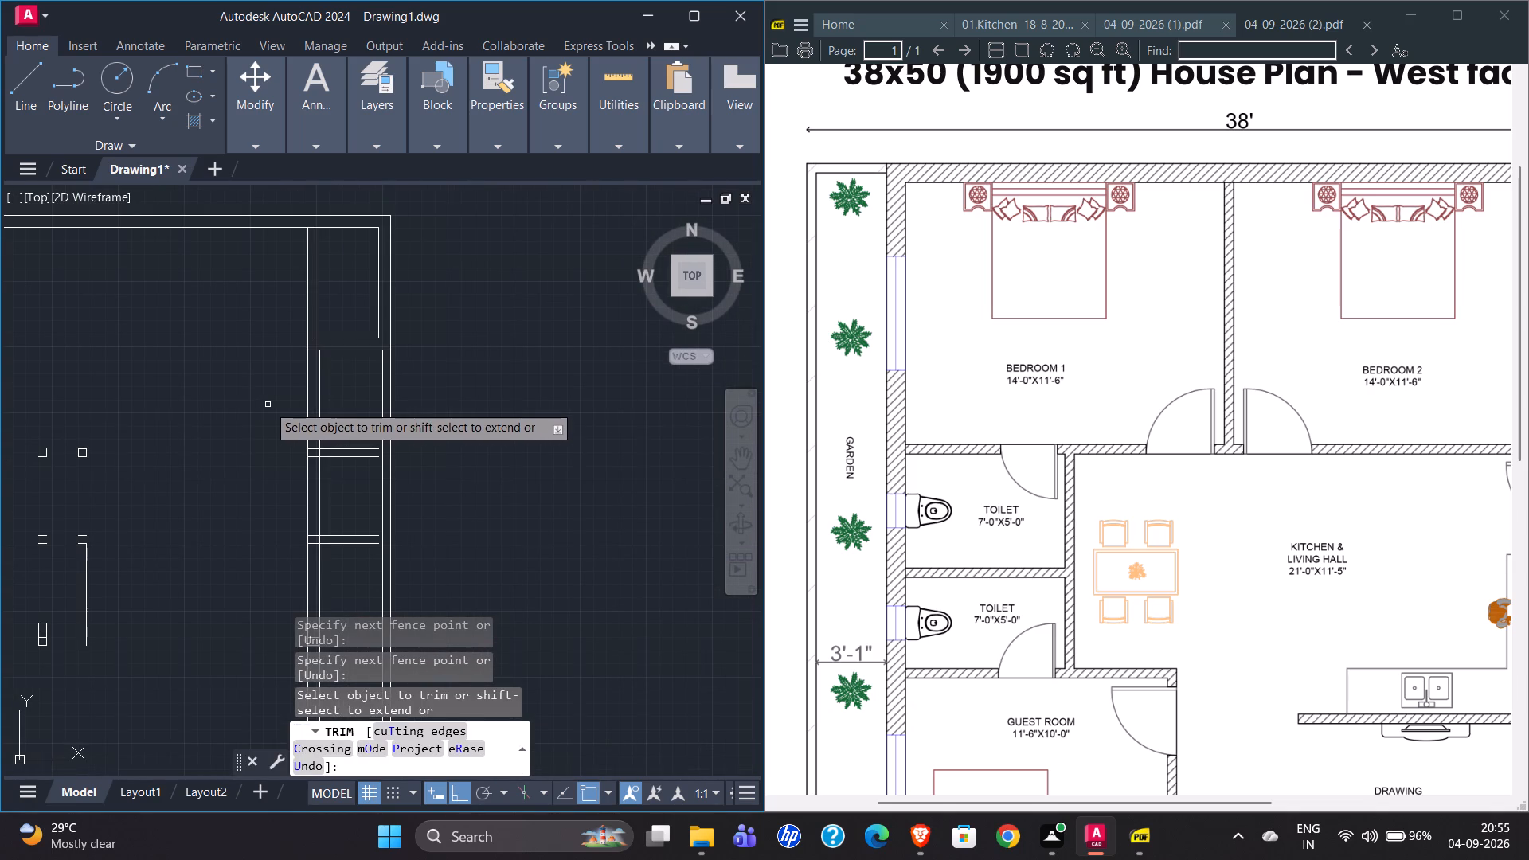
pyautogui.moveTo(330, 390); pyautogui.dragTo(315, 436)
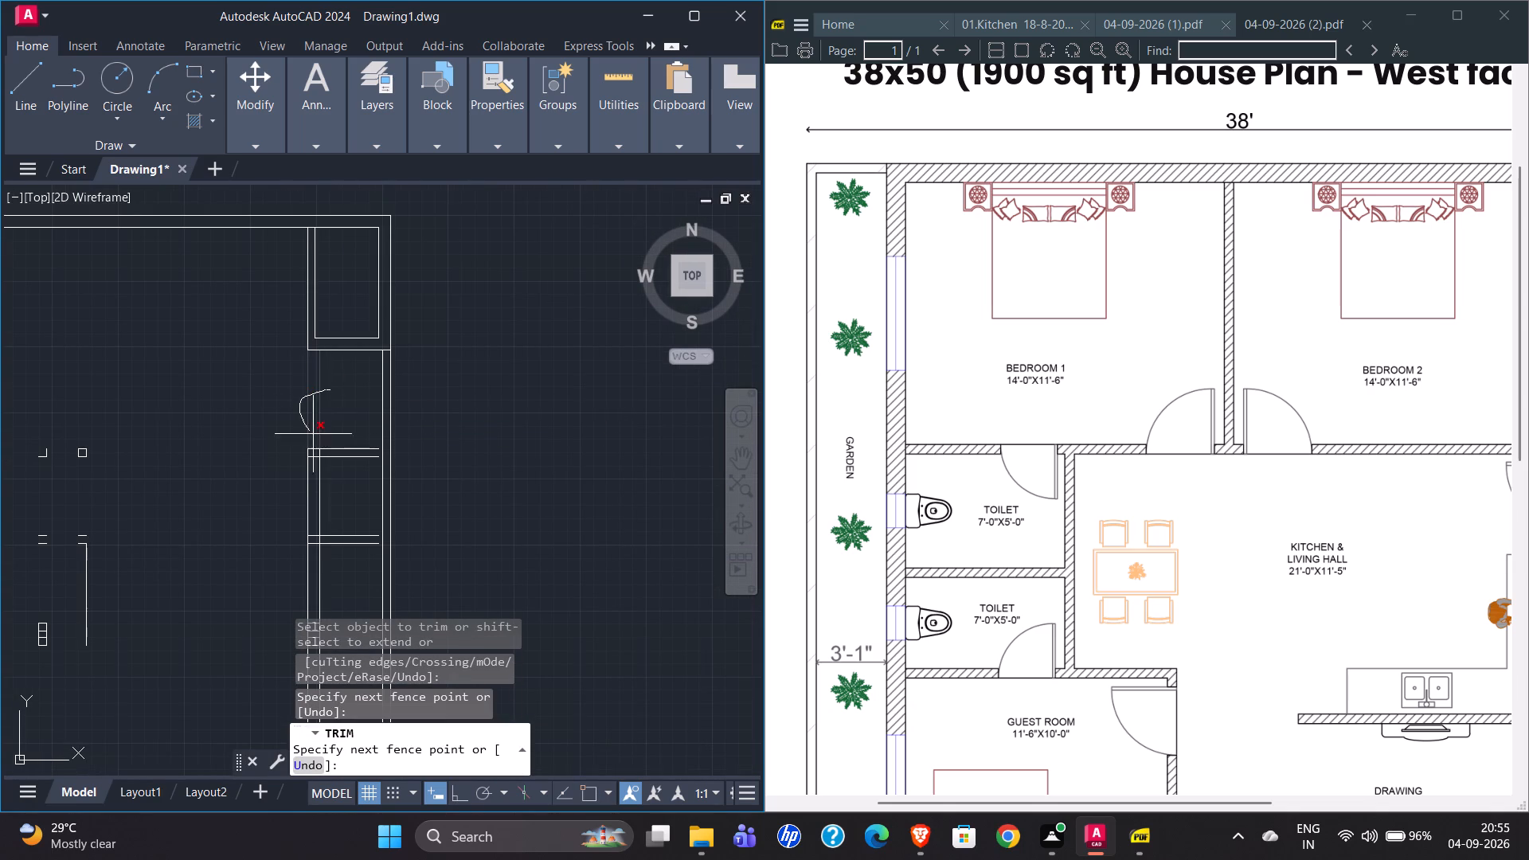
pyautogui.moveTo(315, 436); pyautogui.dragTo(341, 531)
pyautogui.moveTo(341, 531); pyautogui.dragTo(319, 472)
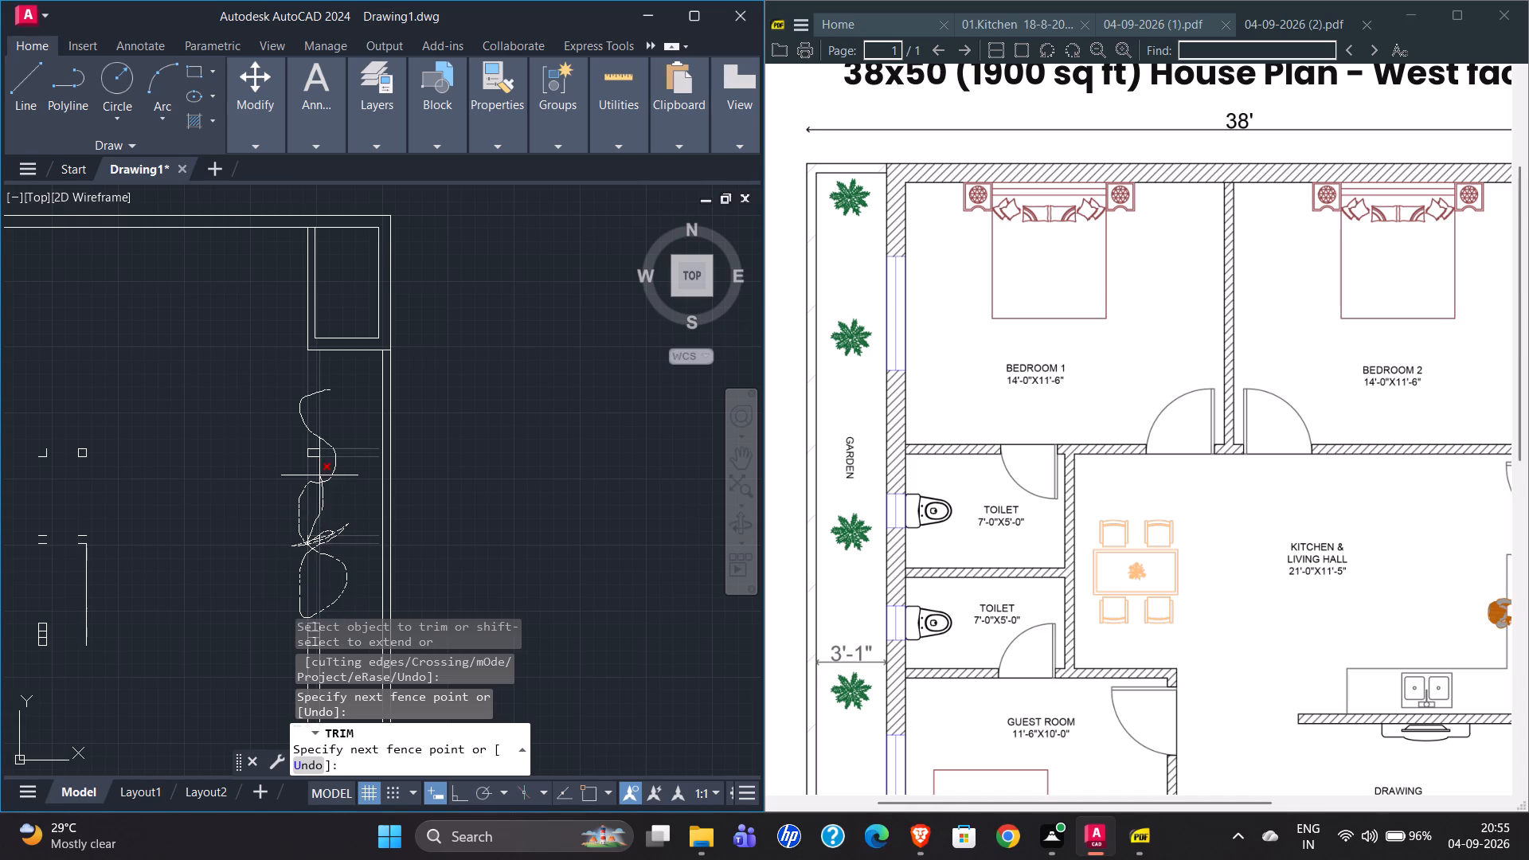
pyautogui.moveTo(319, 472); pyautogui.dragTo(280, 455)
pyautogui.moveTo(280, 455); pyautogui.dragTo(335, 454)
pyautogui.scroll(-2, 290, 426)
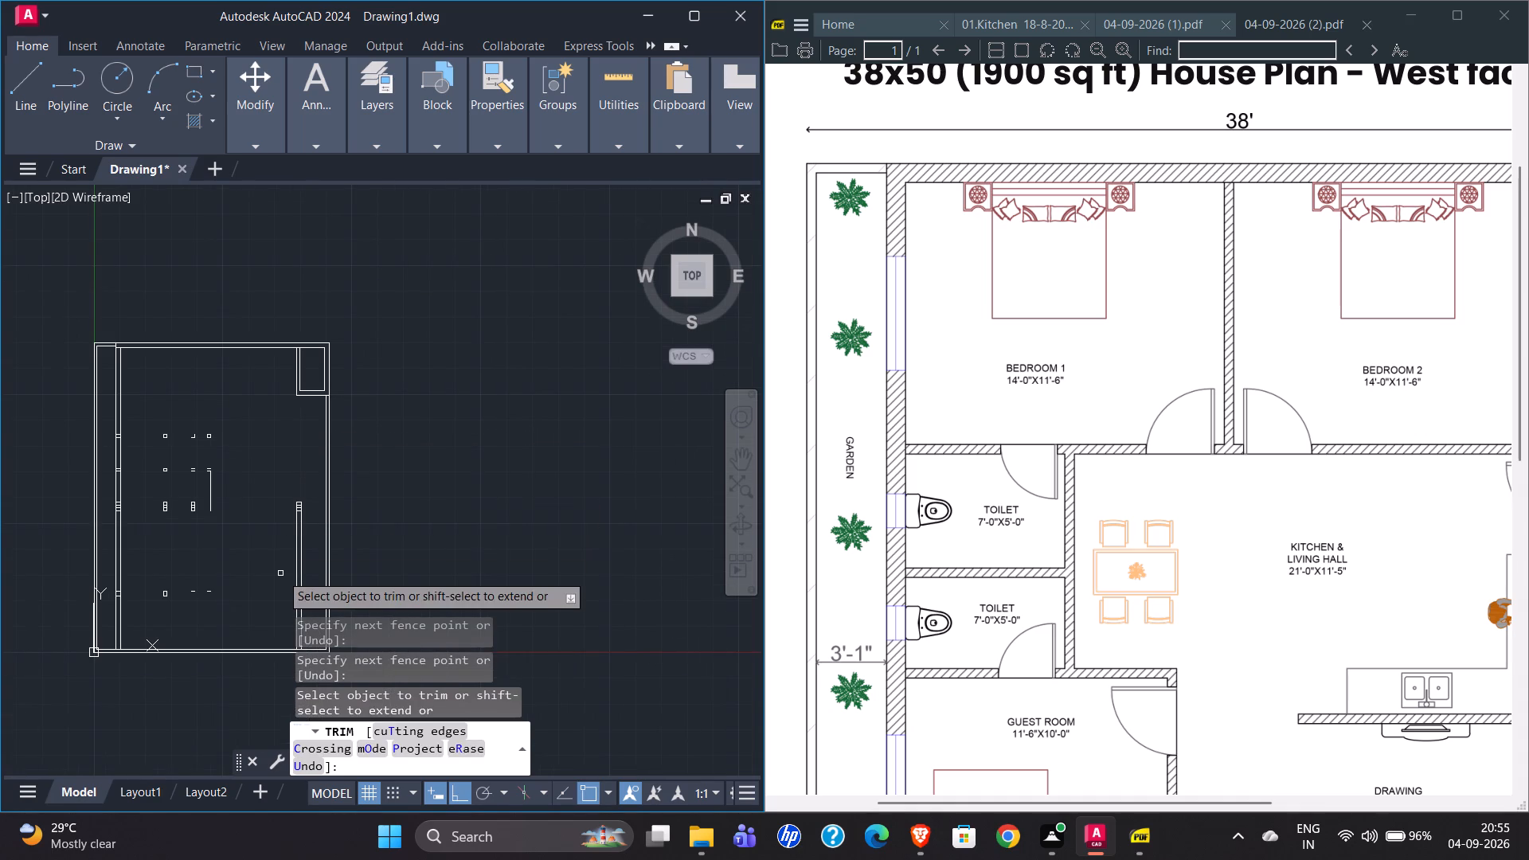
pyautogui.scroll(4, 291, 521)
pyautogui.moveTo(319, 369); pyautogui.dragTo(334, 455)
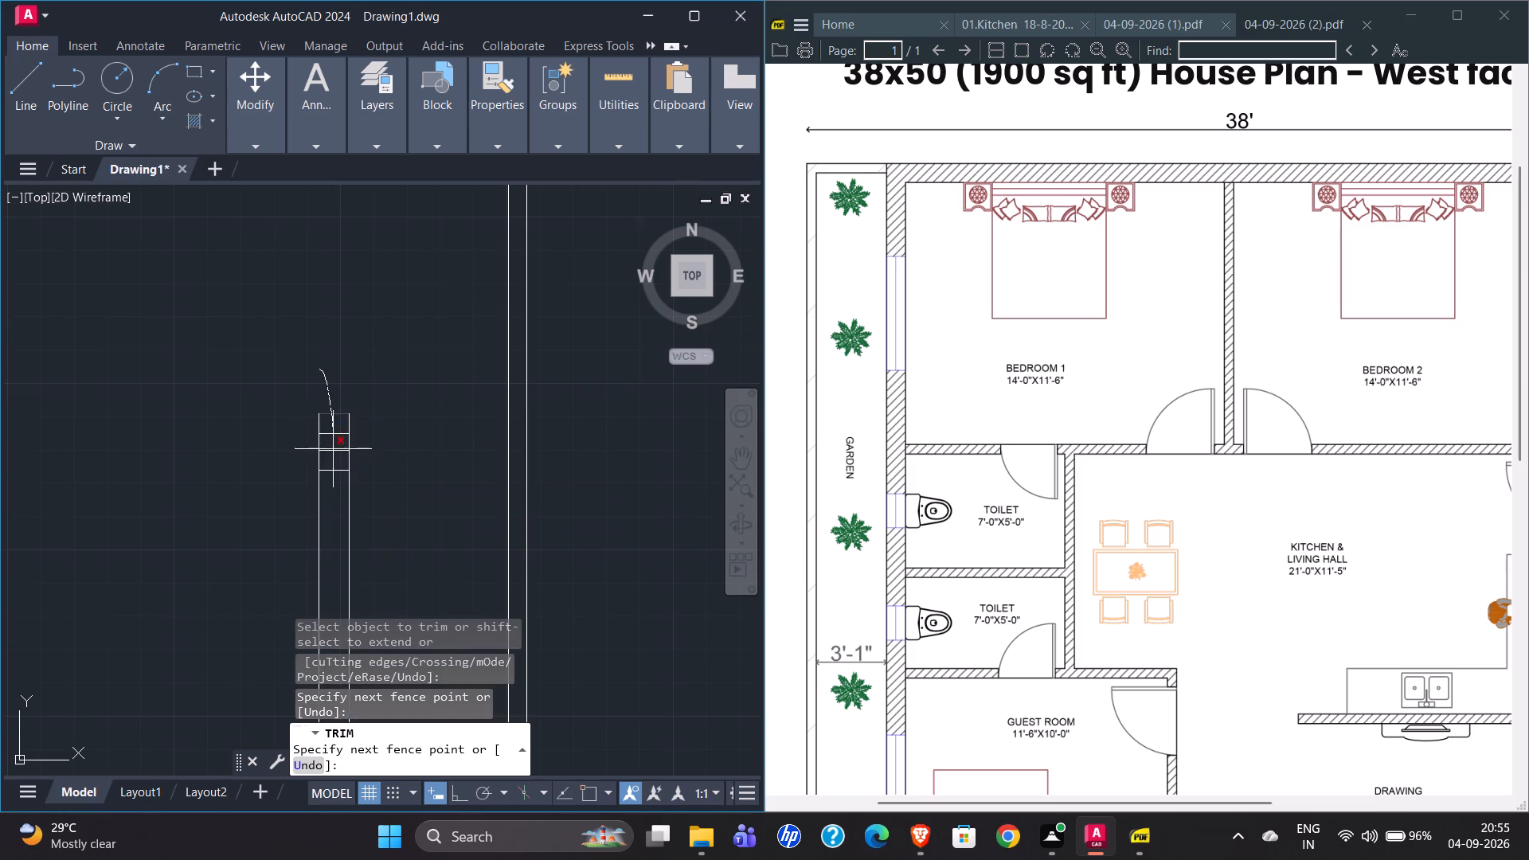
pyautogui.moveTo(334, 455); pyautogui.dragTo(331, 580)
pyautogui.moveTo(278, 501); pyautogui.dragTo(370, 498)
pyautogui.scroll(-4, 281, 369)
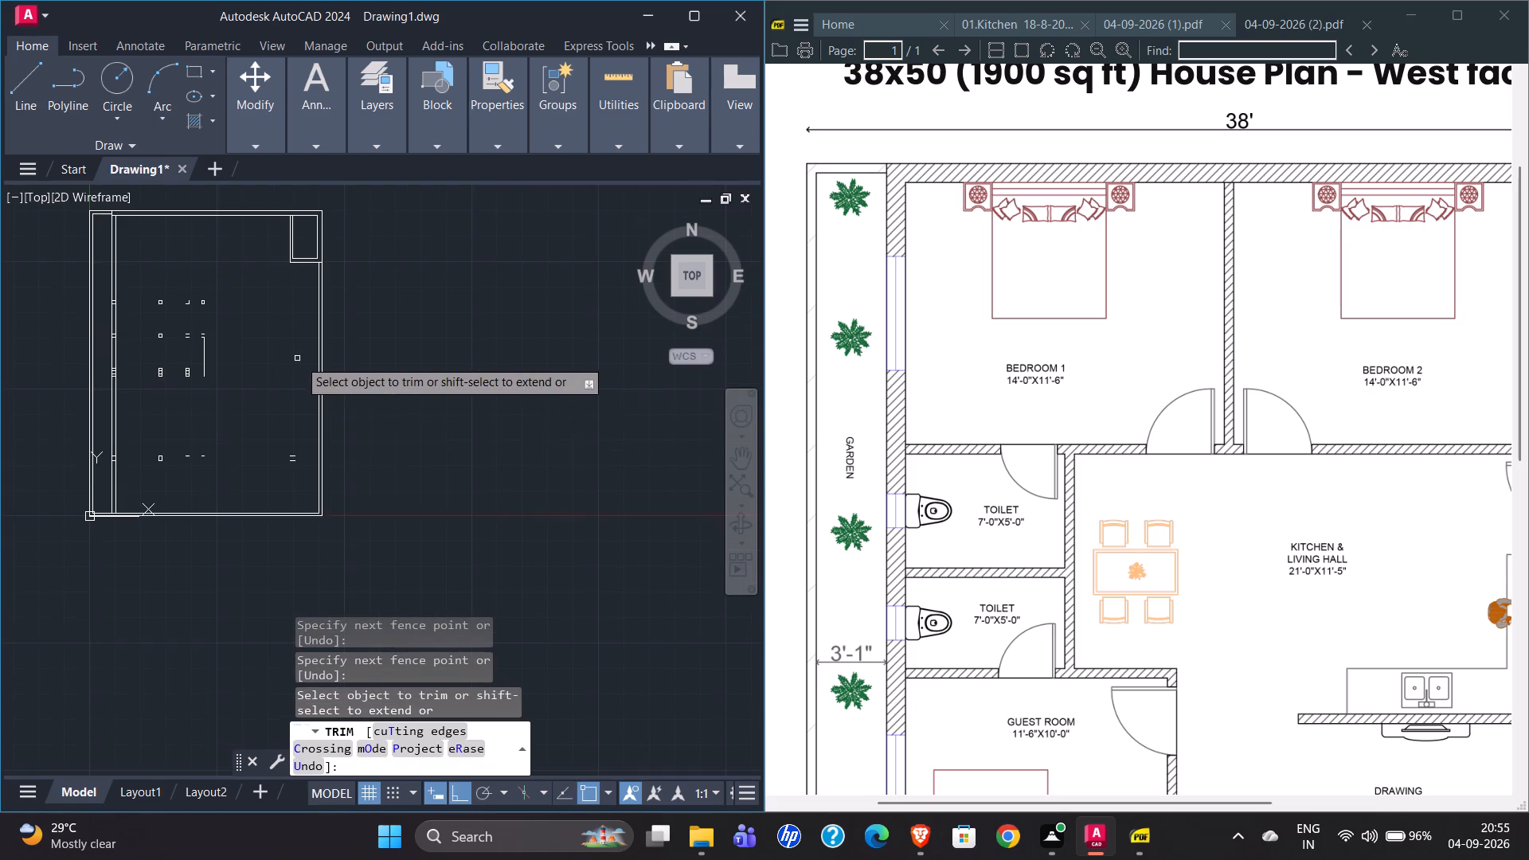
pyautogui.scroll(3, 289, 502)
pyautogui.moveTo(300, 285); pyautogui.dragTo(303, 416)
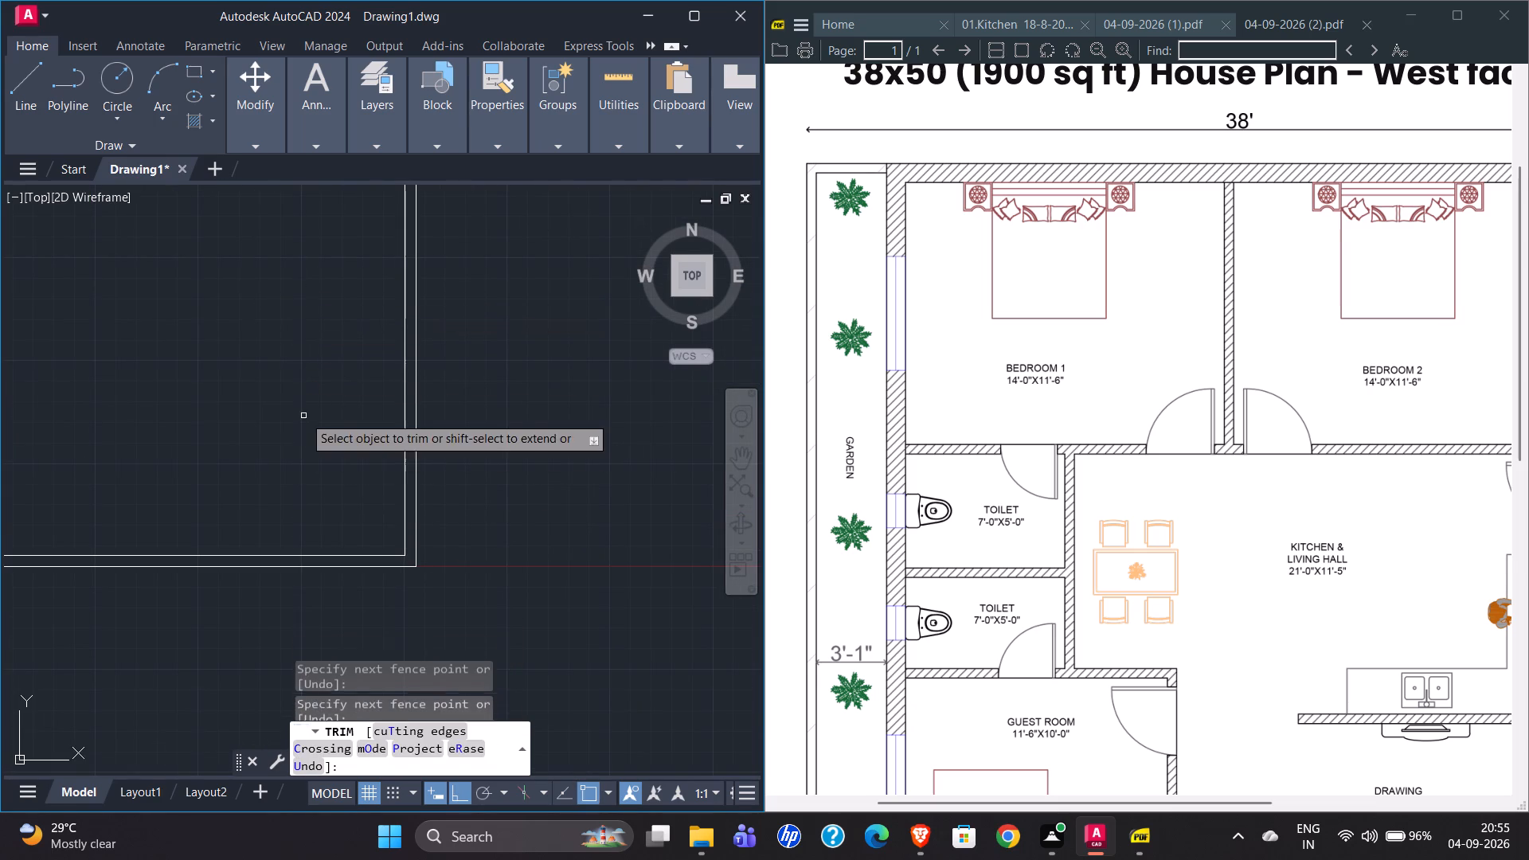
# Trim the leftover wall-crossing fragments in the northernmost row of the plan's interior.
pyautogui.scroll(-4, 330, 393)
pyautogui.scroll(4, 255, 289)
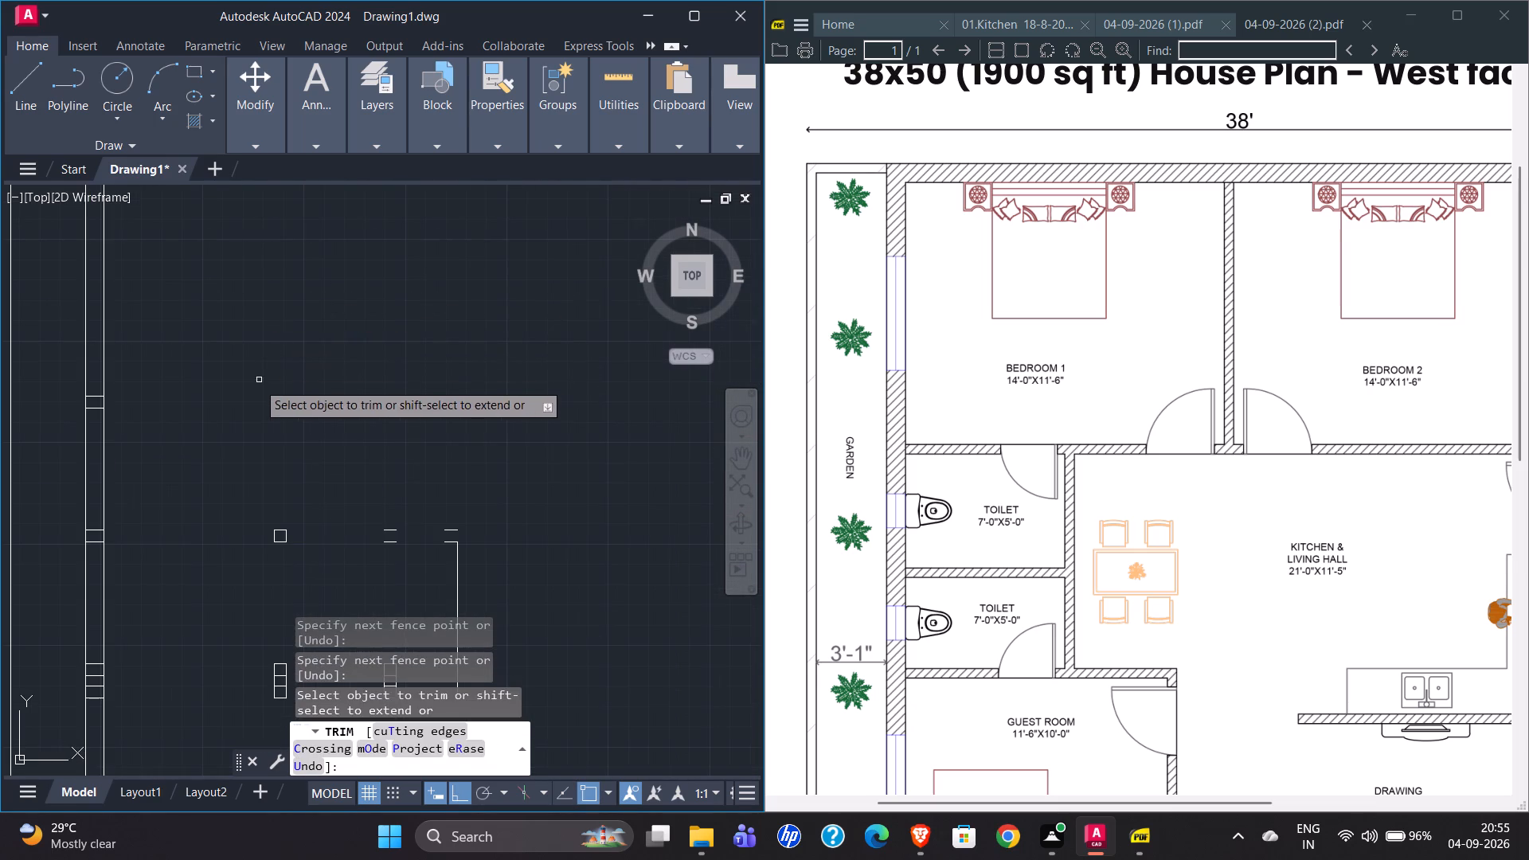
pyautogui.moveTo(264, 402); pyautogui.dragTo(280, 369)
pyautogui.moveTo(377, 399); pyautogui.dragTo(404, 402)
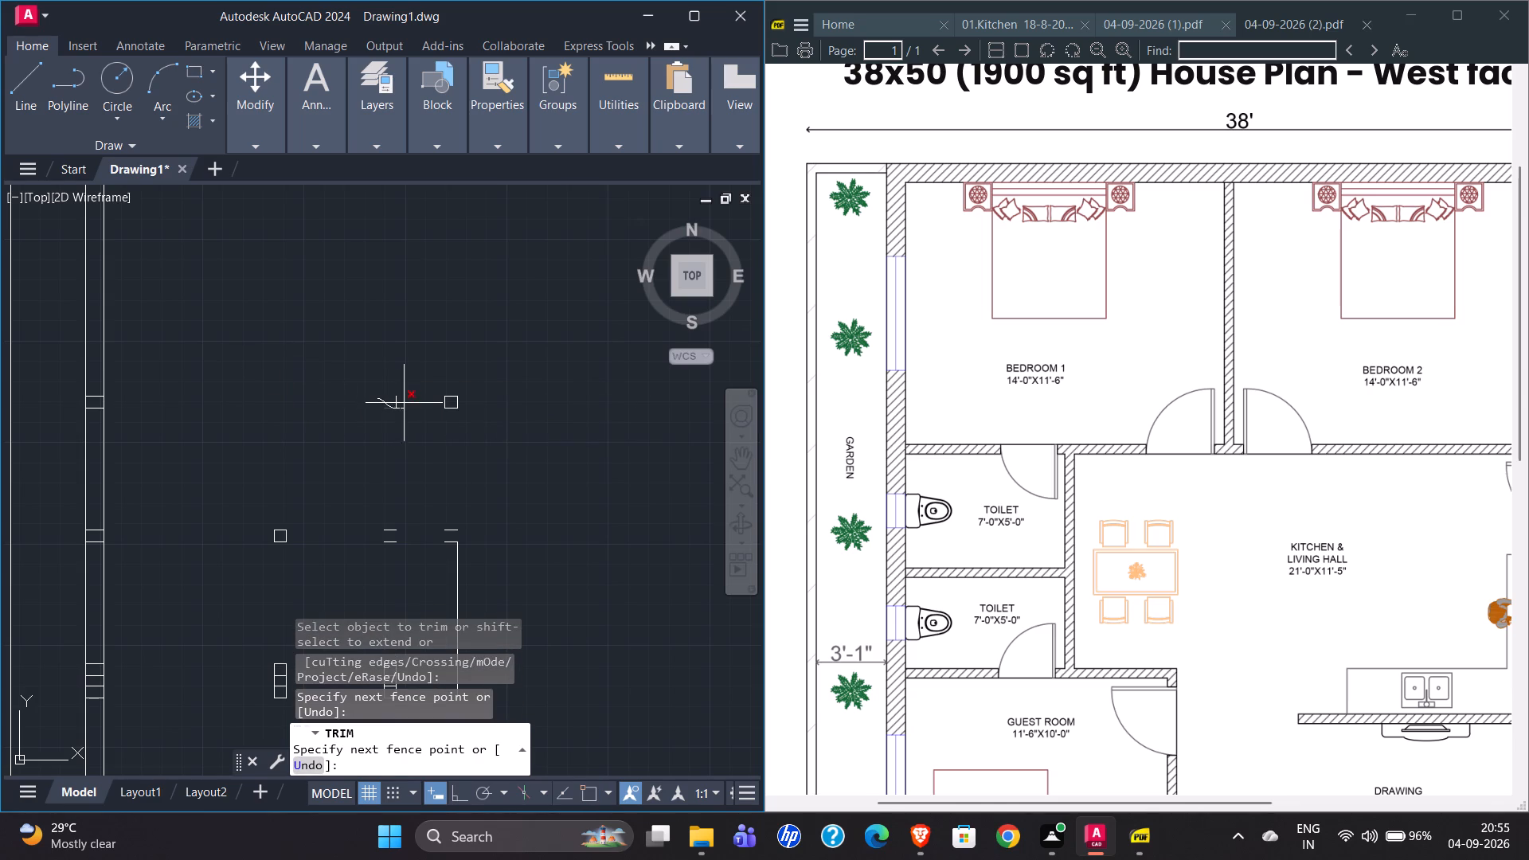
pyautogui.moveTo(404, 402); pyautogui.dragTo(382, 415)
pyautogui.moveTo(428, 397); pyautogui.dragTo(439, 393)
pyautogui.moveTo(439, 393); pyautogui.dragTo(469, 365)
pyautogui.scroll(-1, 419, 338)
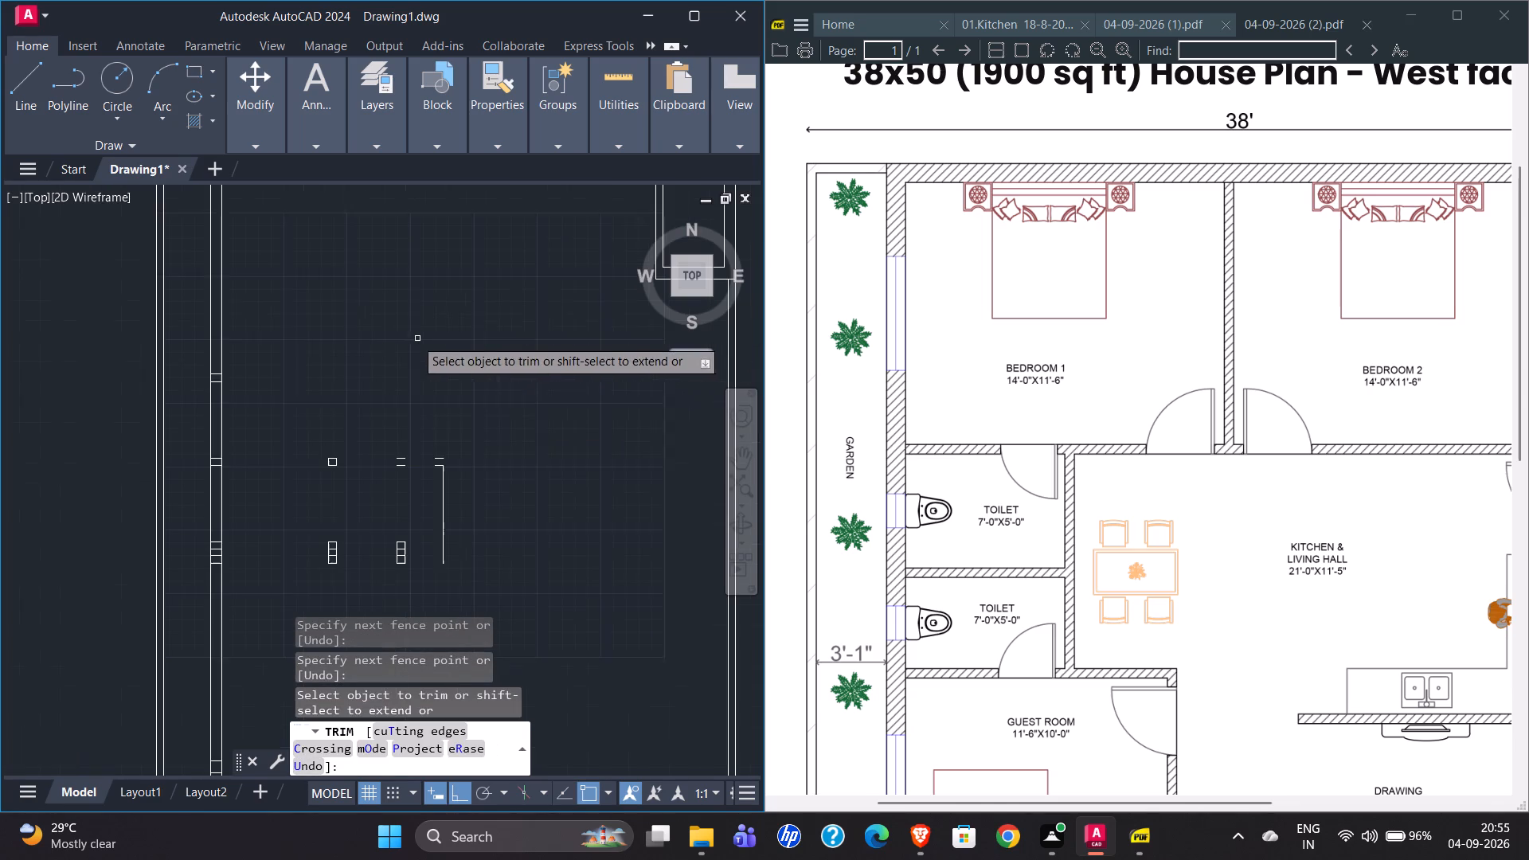
# Trim the remaining vertical line and the wall-crossing fragments in the middle rows of the plan's interior.
pyautogui.moveTo(437, 510); pyautogui.dragTo(452, 443)
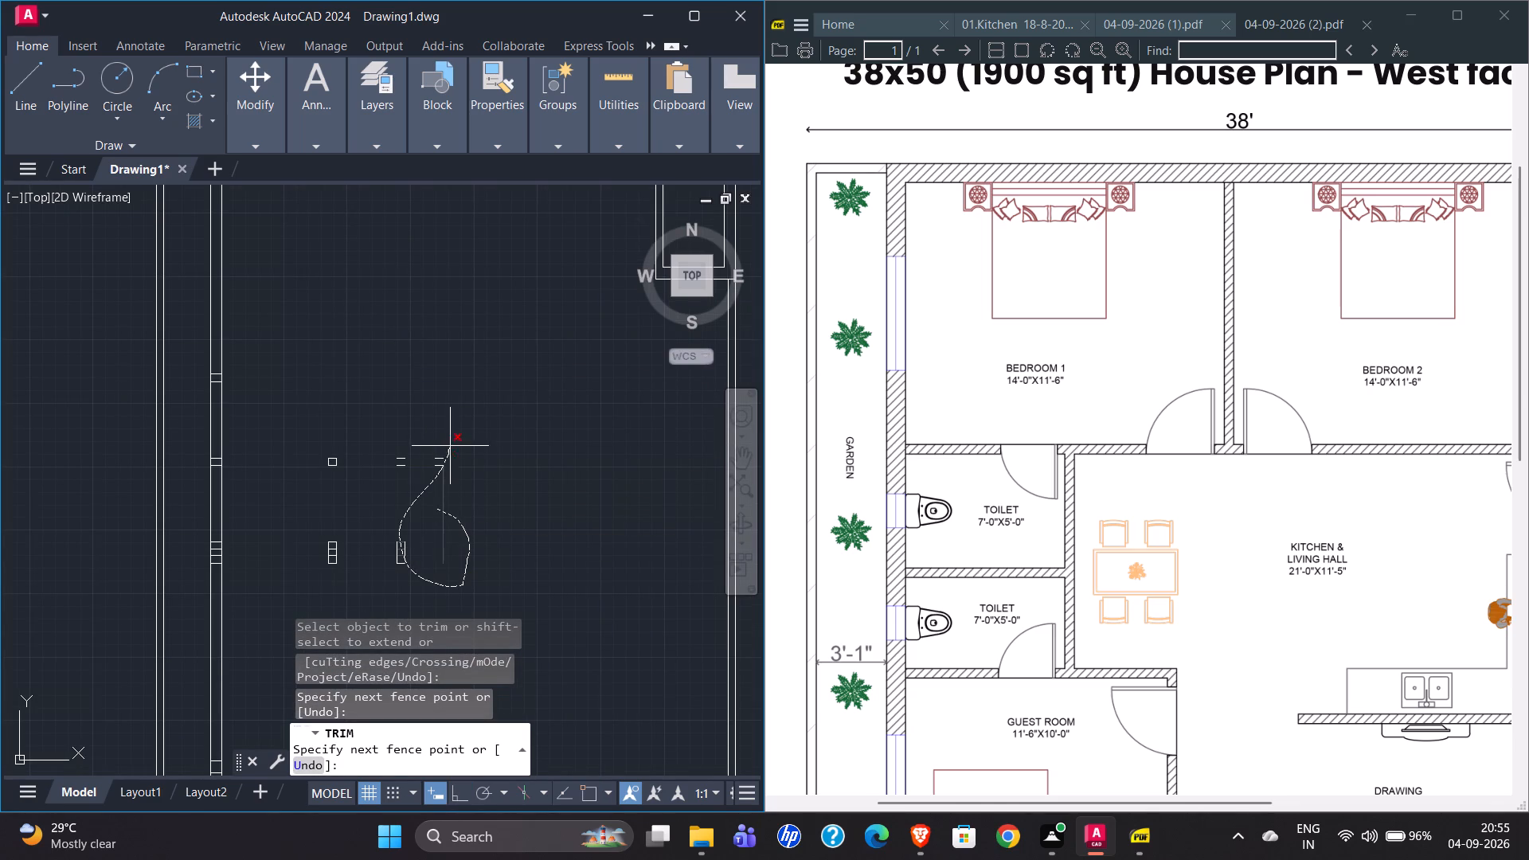
pyautogui.moveTo(452, 443); pyautogui.dragTo(412, 538)
pyautogui.moveTo(412, 538); pyautogui.dragTo(396, 487)
pyautogui.moveTo(396, 487); pyautogui.dragTo(329, 506)
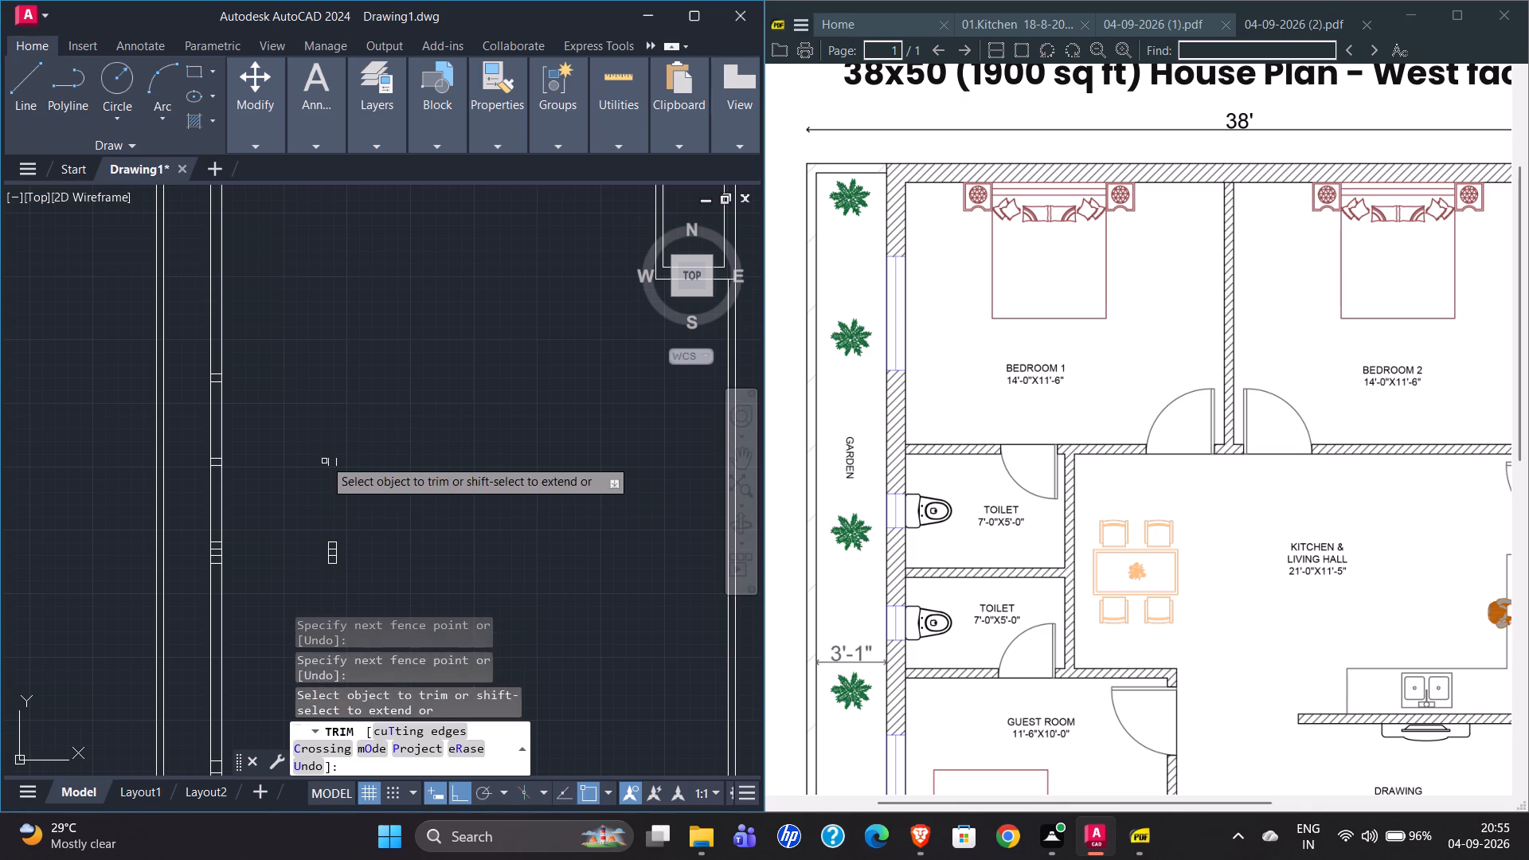
pyautogui.moveTo(324, 458); pyautogui.dragTo(350, 467)
pyautogui.moveTo(343, 502); pyautogui.dragTo(332, 600)
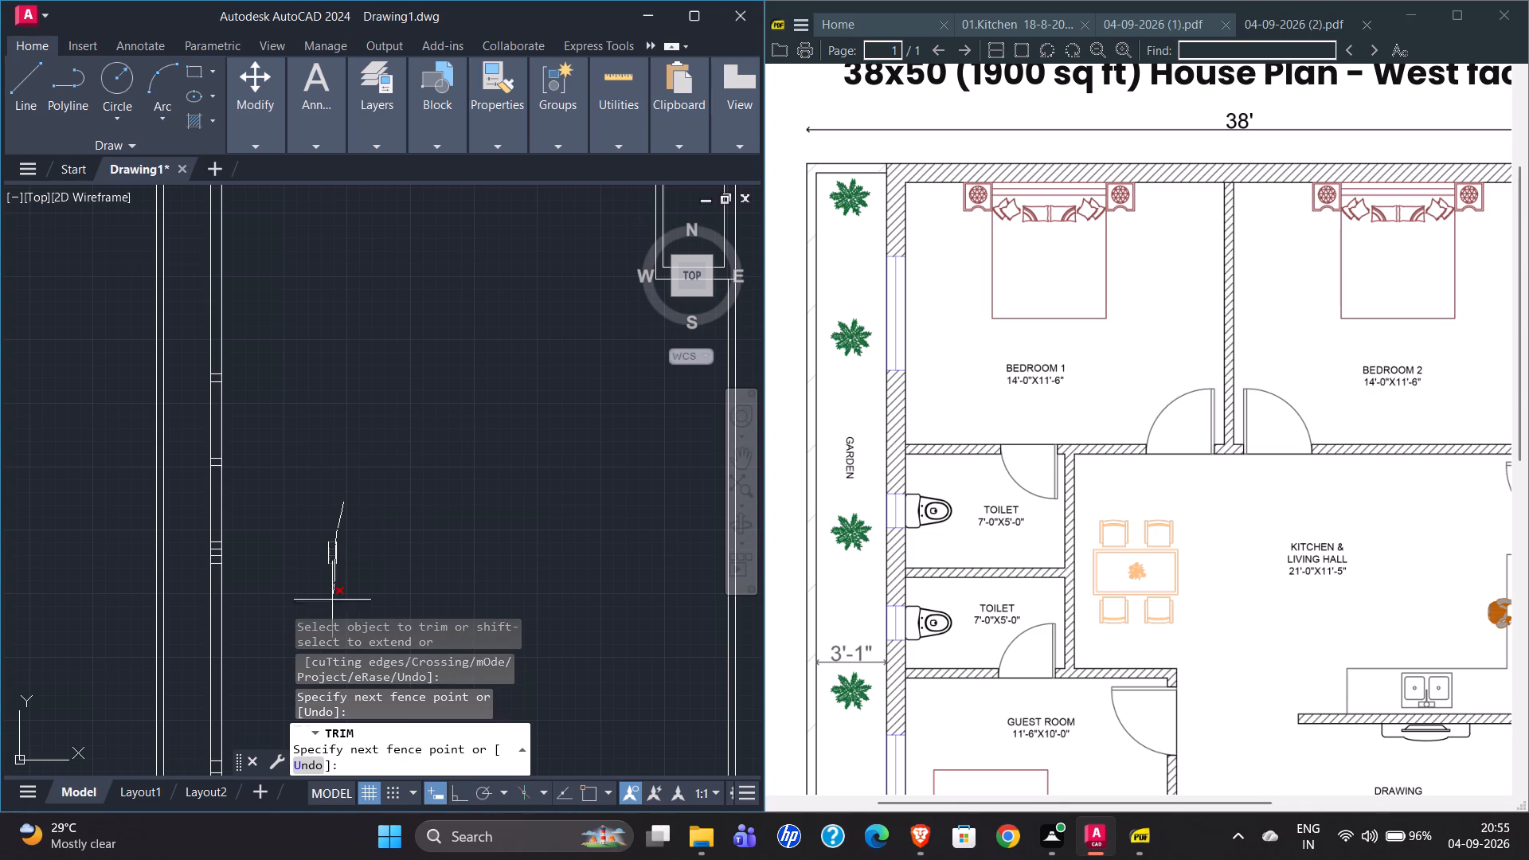
pyautogui.moveTo(332, 600); pyautogui.dragTo(322, 590)
pyautogui.moveTo(320, 556); pyautogui.dragTo(391, 538)
pyautogui.scroll(-3, 358, 346)
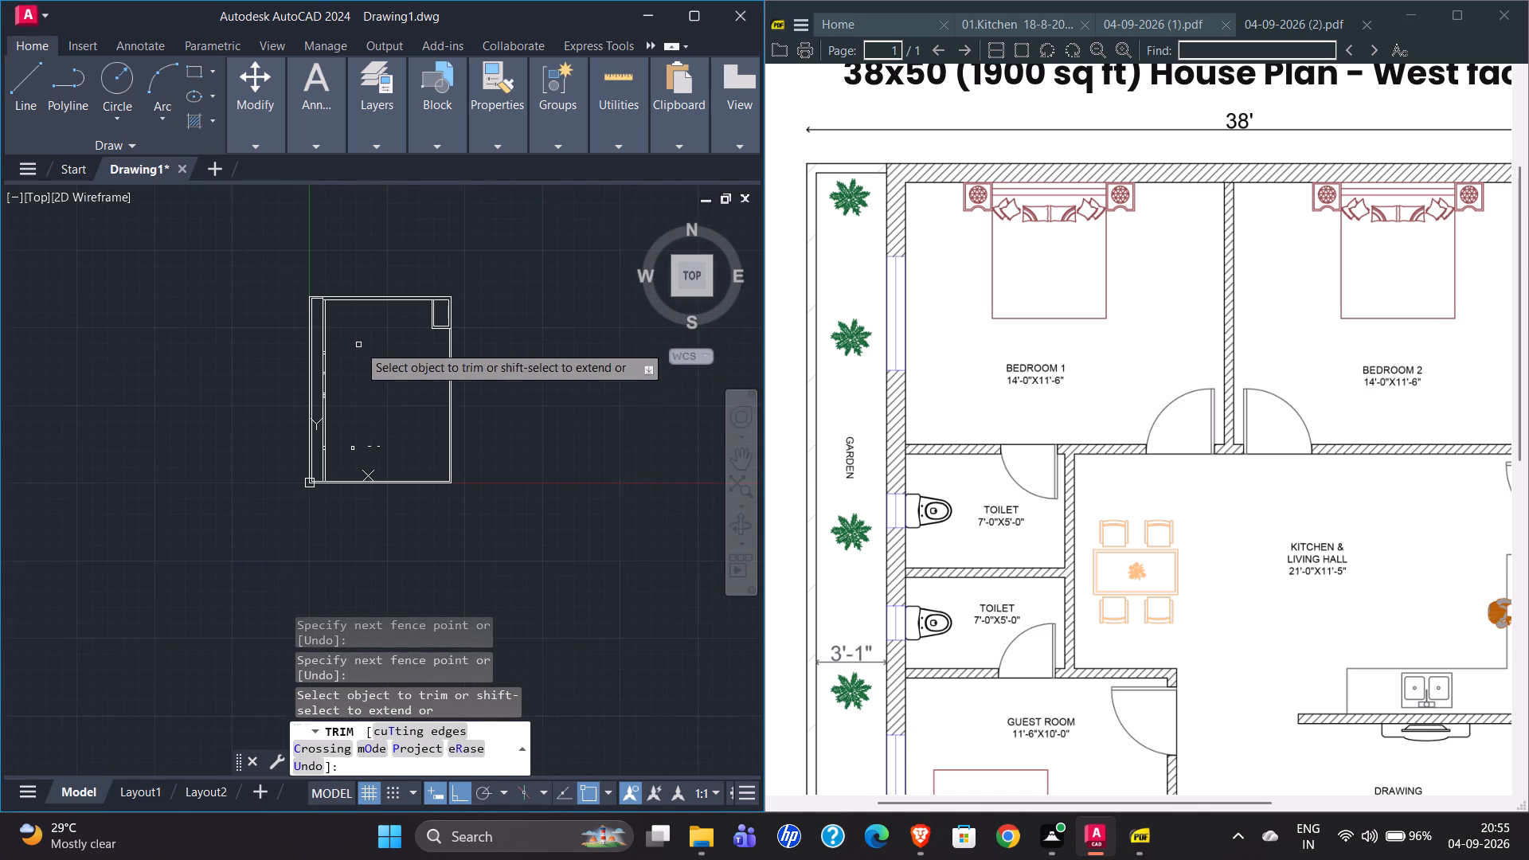
# Trim the last row of small wall-line fragments inside the plan near the bottom boundary wall.
pyautogui.scroll(3, 375, 513)
pyautogui.moveTo(259, 263); pyautogui.dragTo(272, 263)
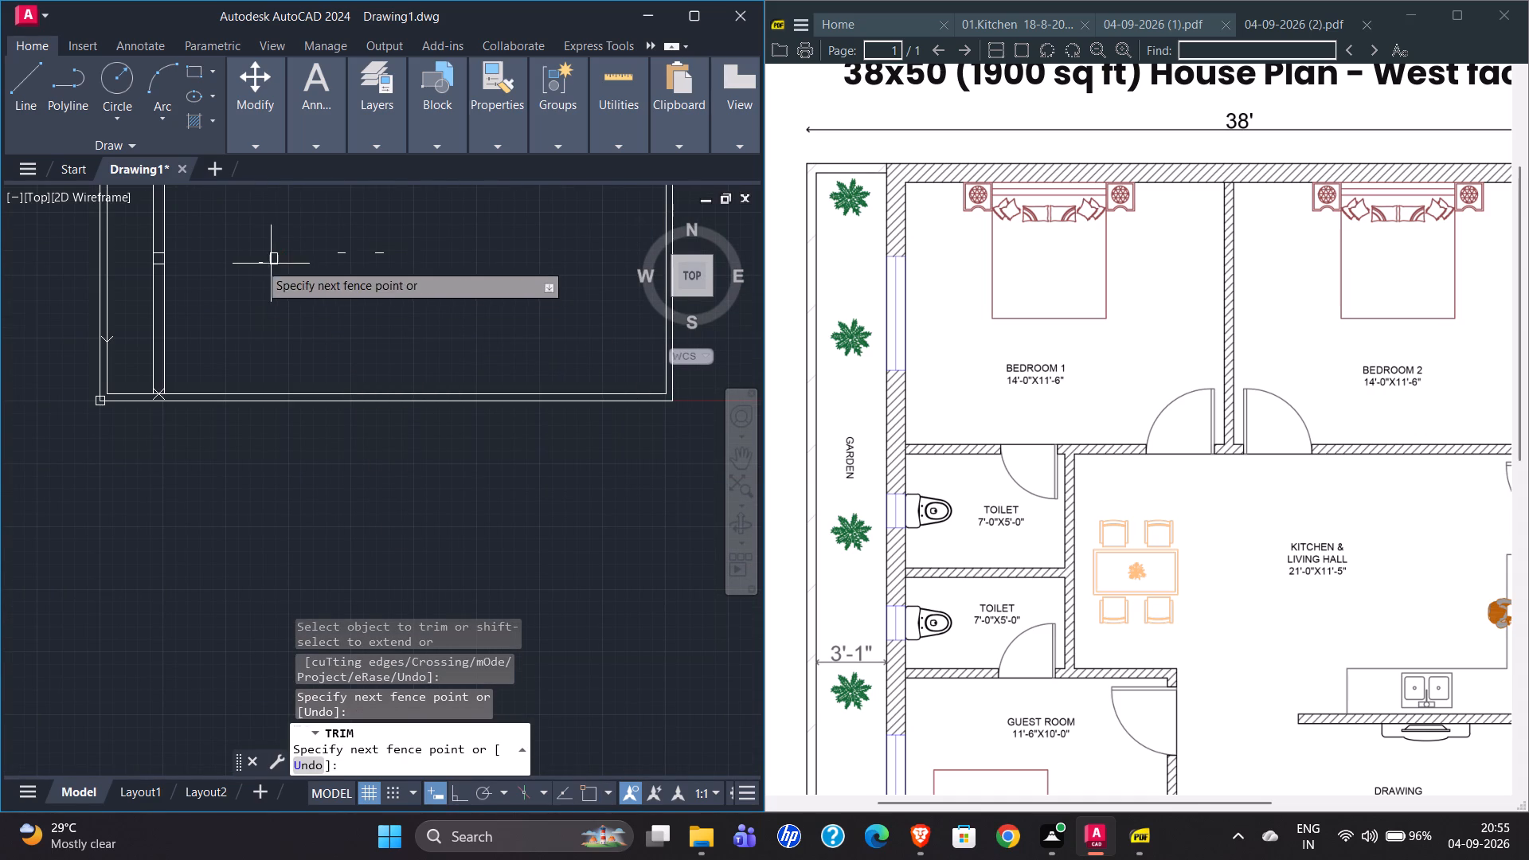
pyautogui.moveTo(272, 263); pyautogui.dragTo(310, 246)
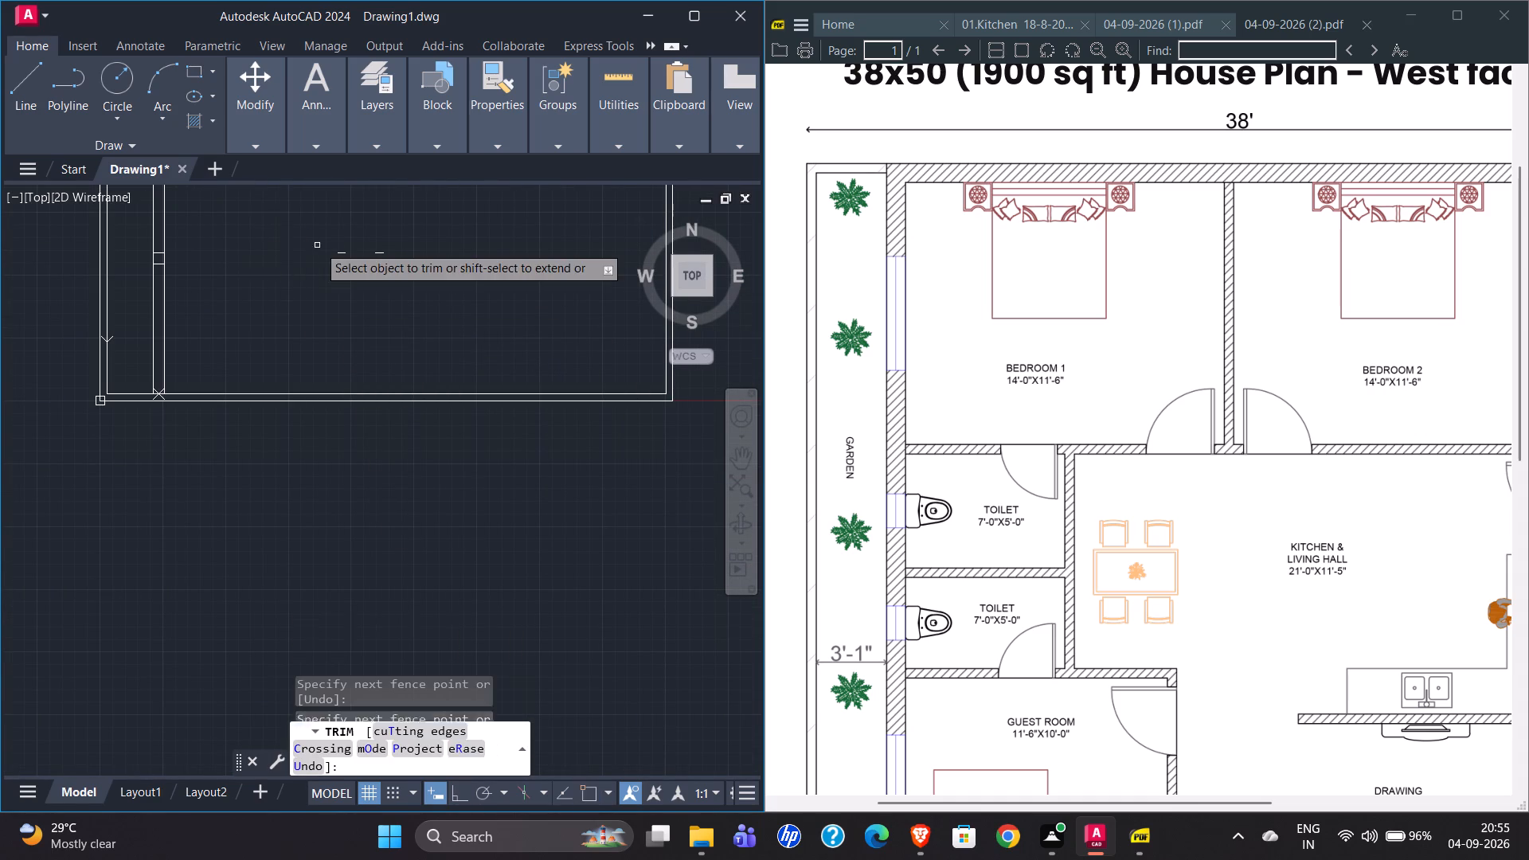
pyautogui.moveTo(325, 244); pyautogui.dragTo(323, 270)
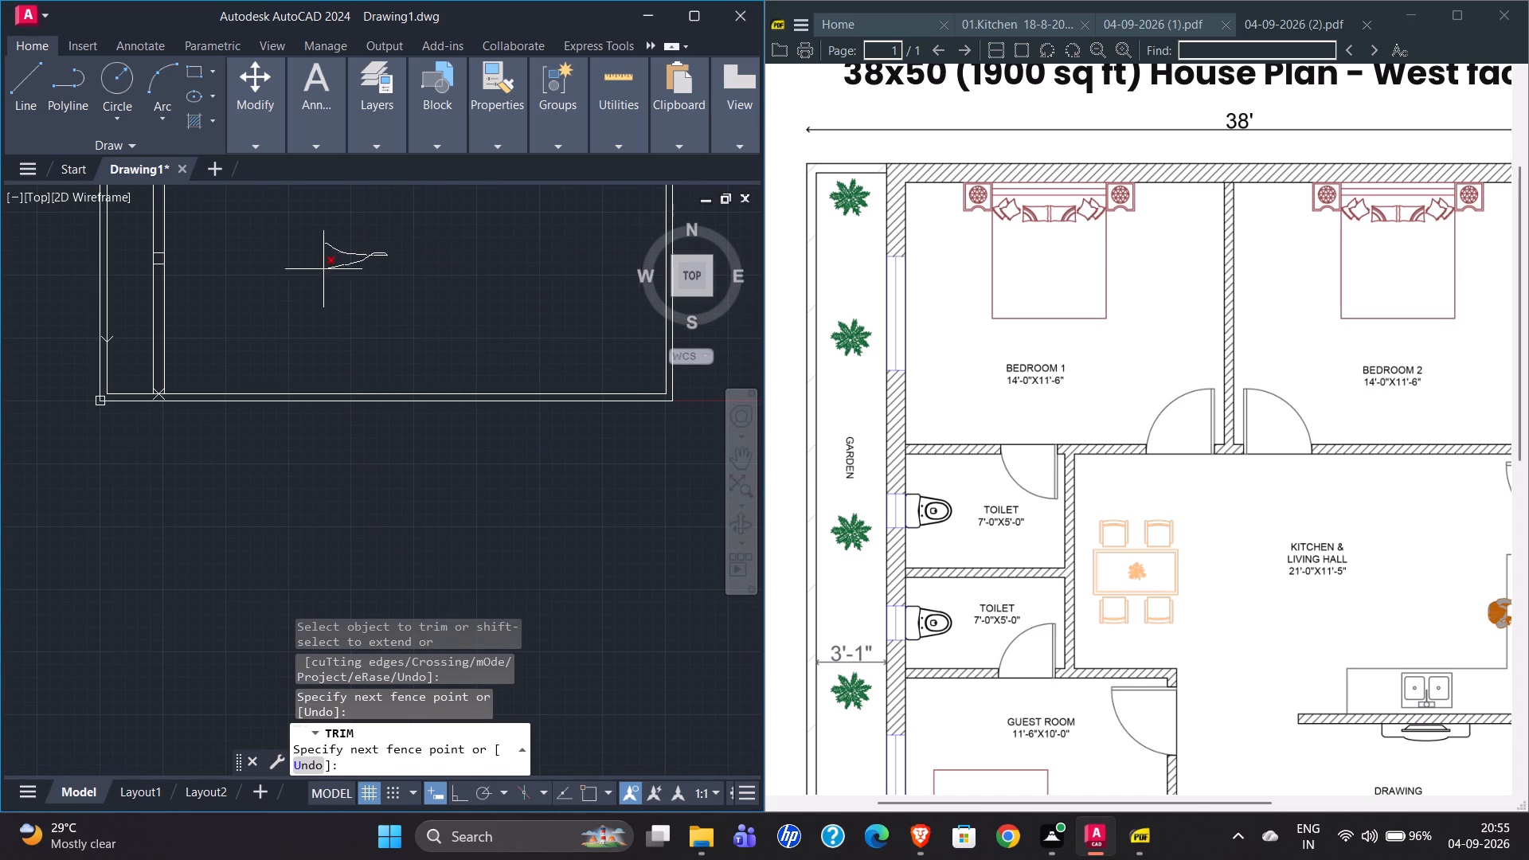
pyautogui.moveTo(323, 270); pyautogui.dragTo(293, 279)
pyautogui.moveTo(380, 229); pyautogui.dragTo(376, 302)
pyautogui.scroll(-1, 295, 393)
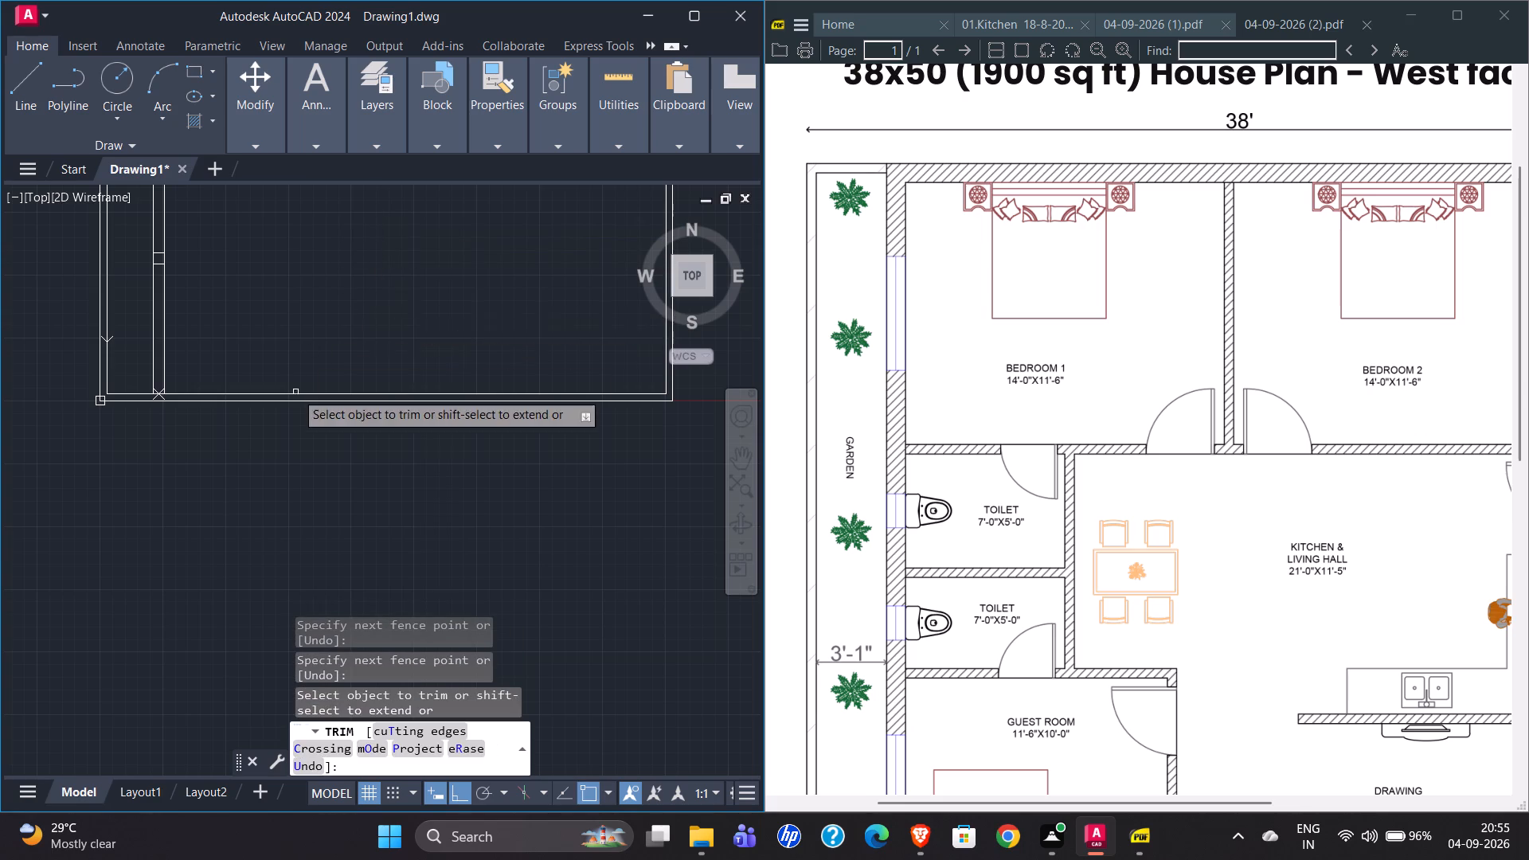
# Trim the short cross lines inside the garden-side double wall, from its junction with the top wall down through the middle crossings.
pyautogui.scroll(-2, 294, 400)
pyautogui.scroll(4, 266, 227)
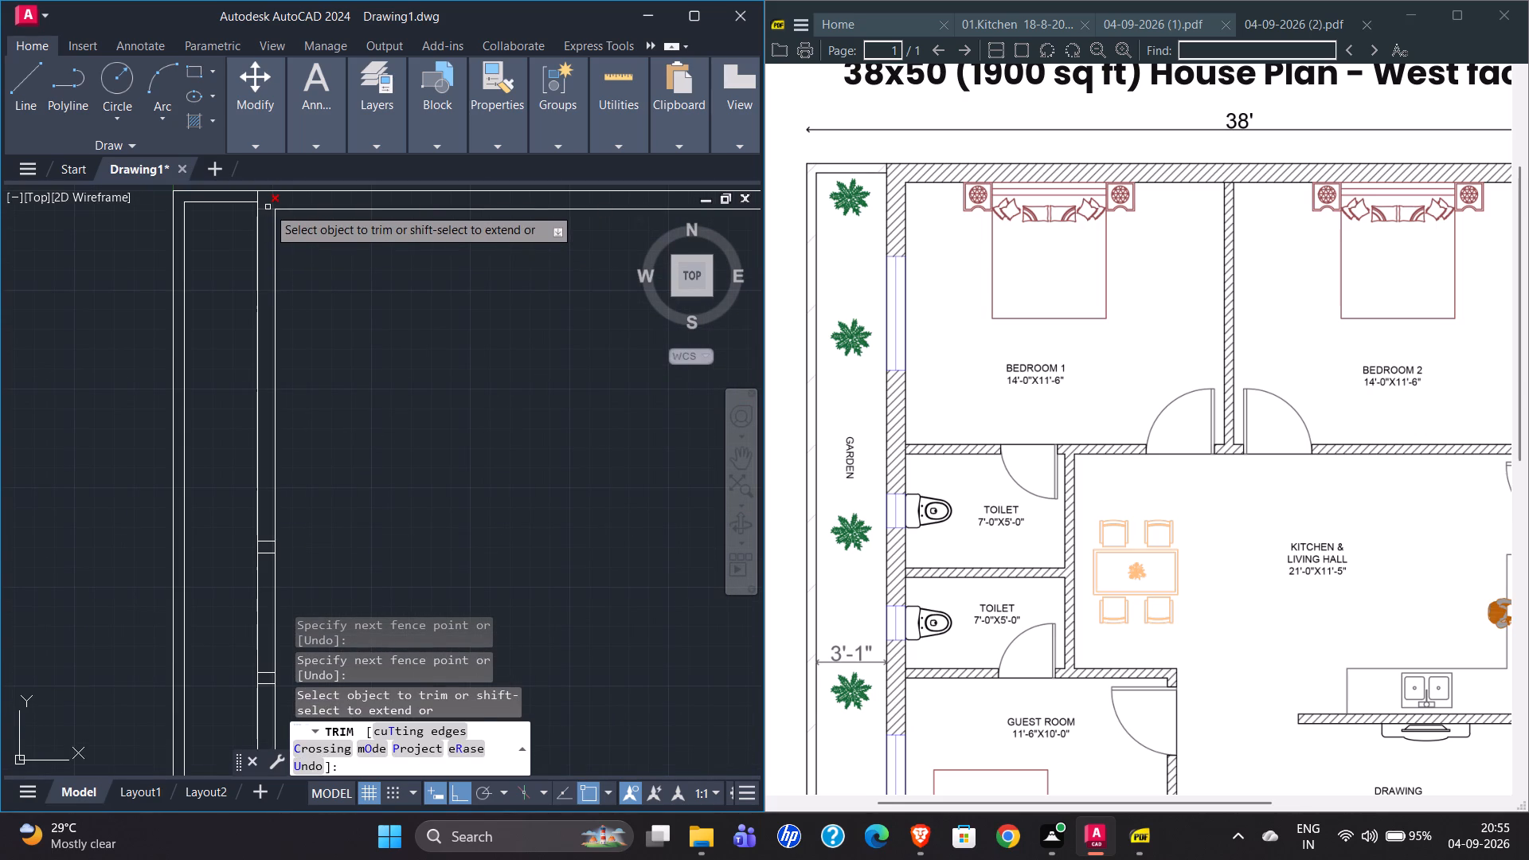
pyautogui.click(268, 207)
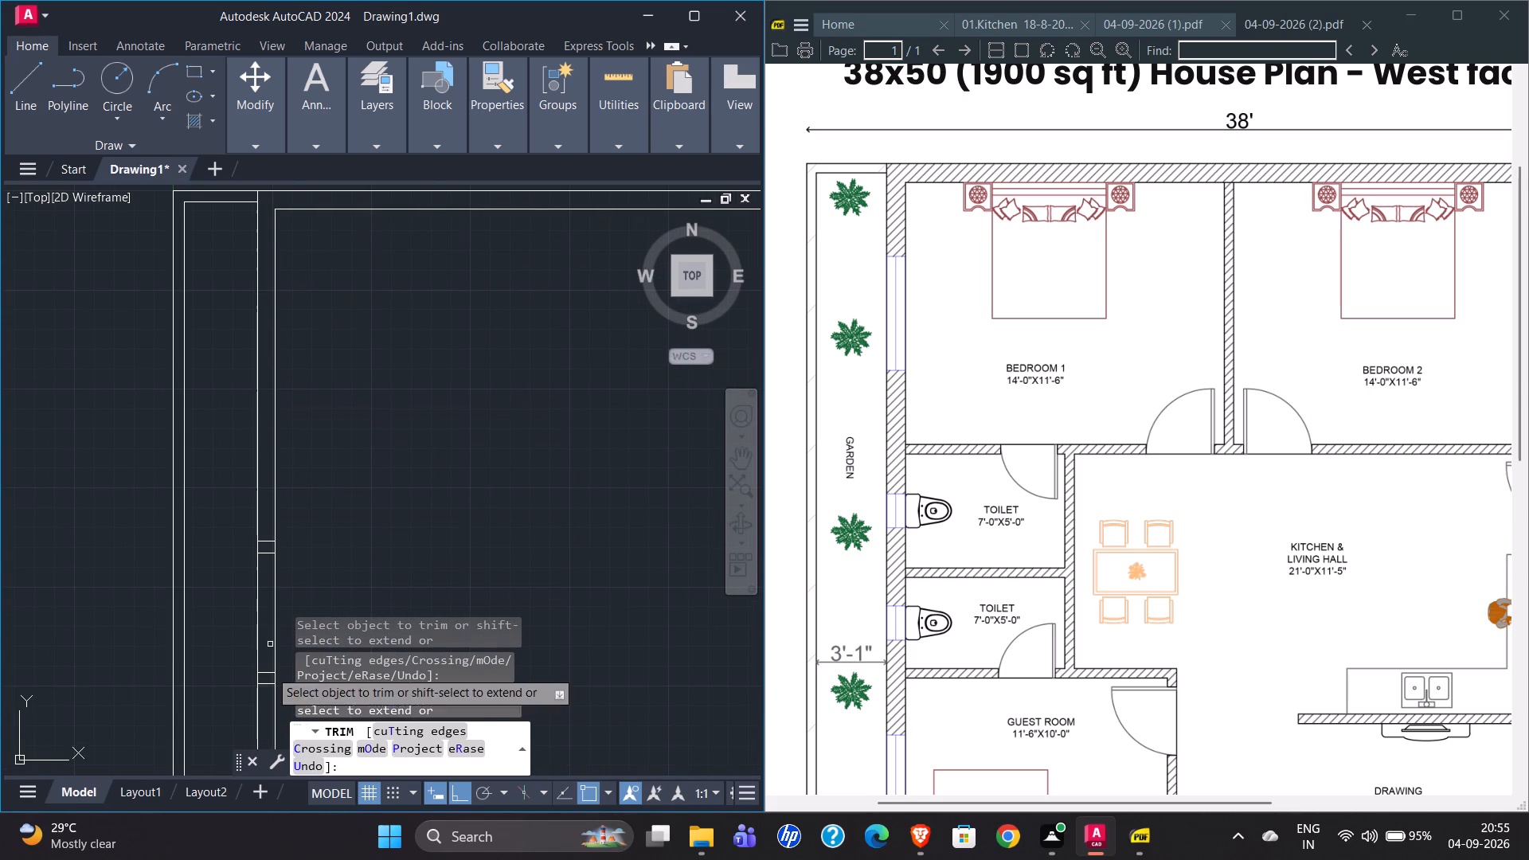
pyautogui.moveTo(268, 525); pyautogui.dragTo(269, 588)
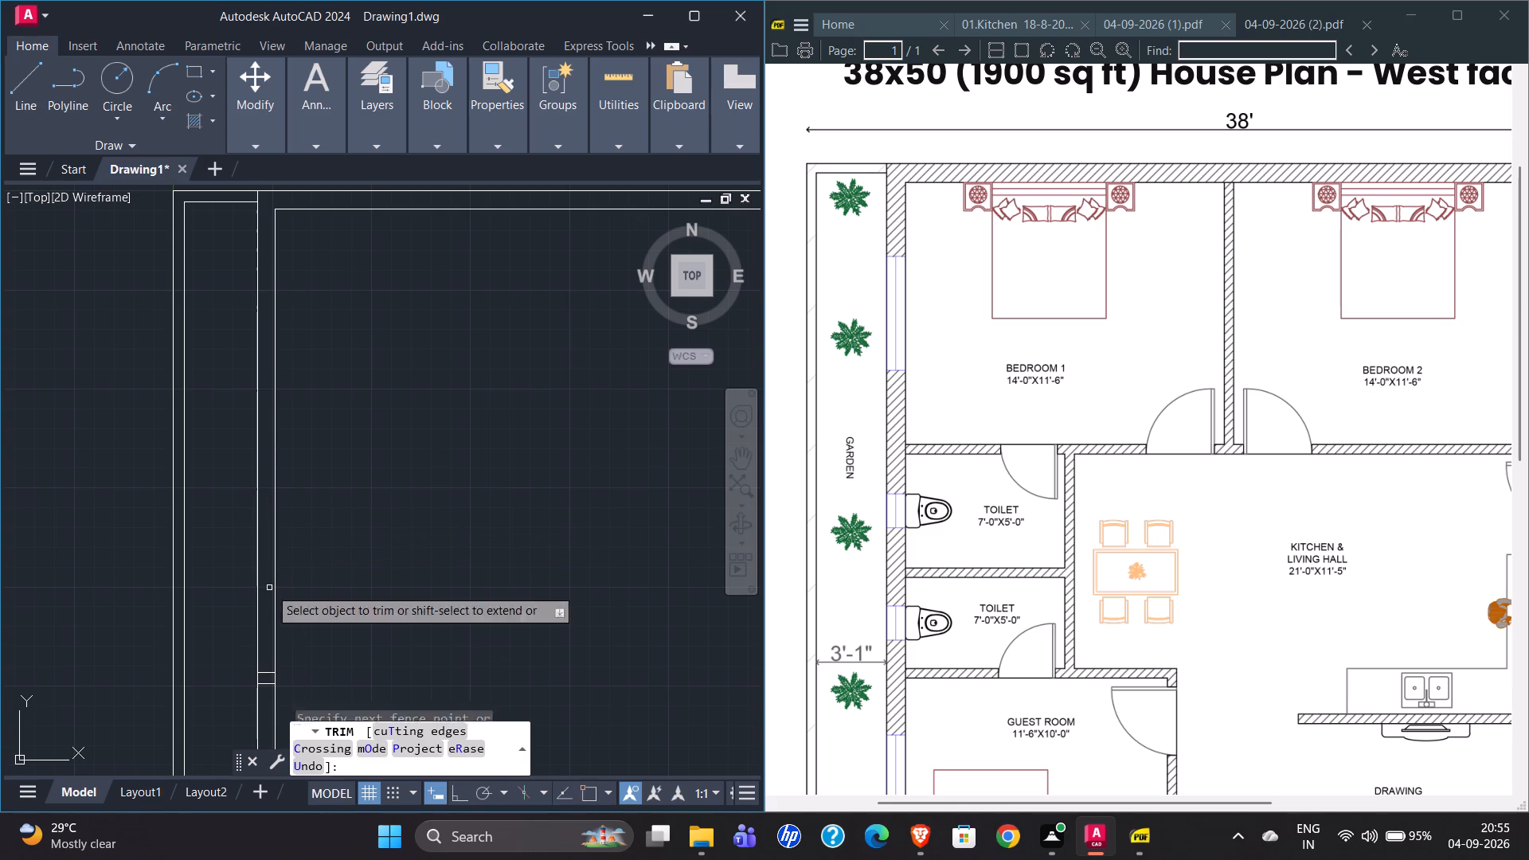
pyautogui.scroll(-2, 335, 424)
pyautogui.scroll(5, 313, 532)
pyautogui.moveTo(260, 378); pyautogui.dragTo(260, 403)
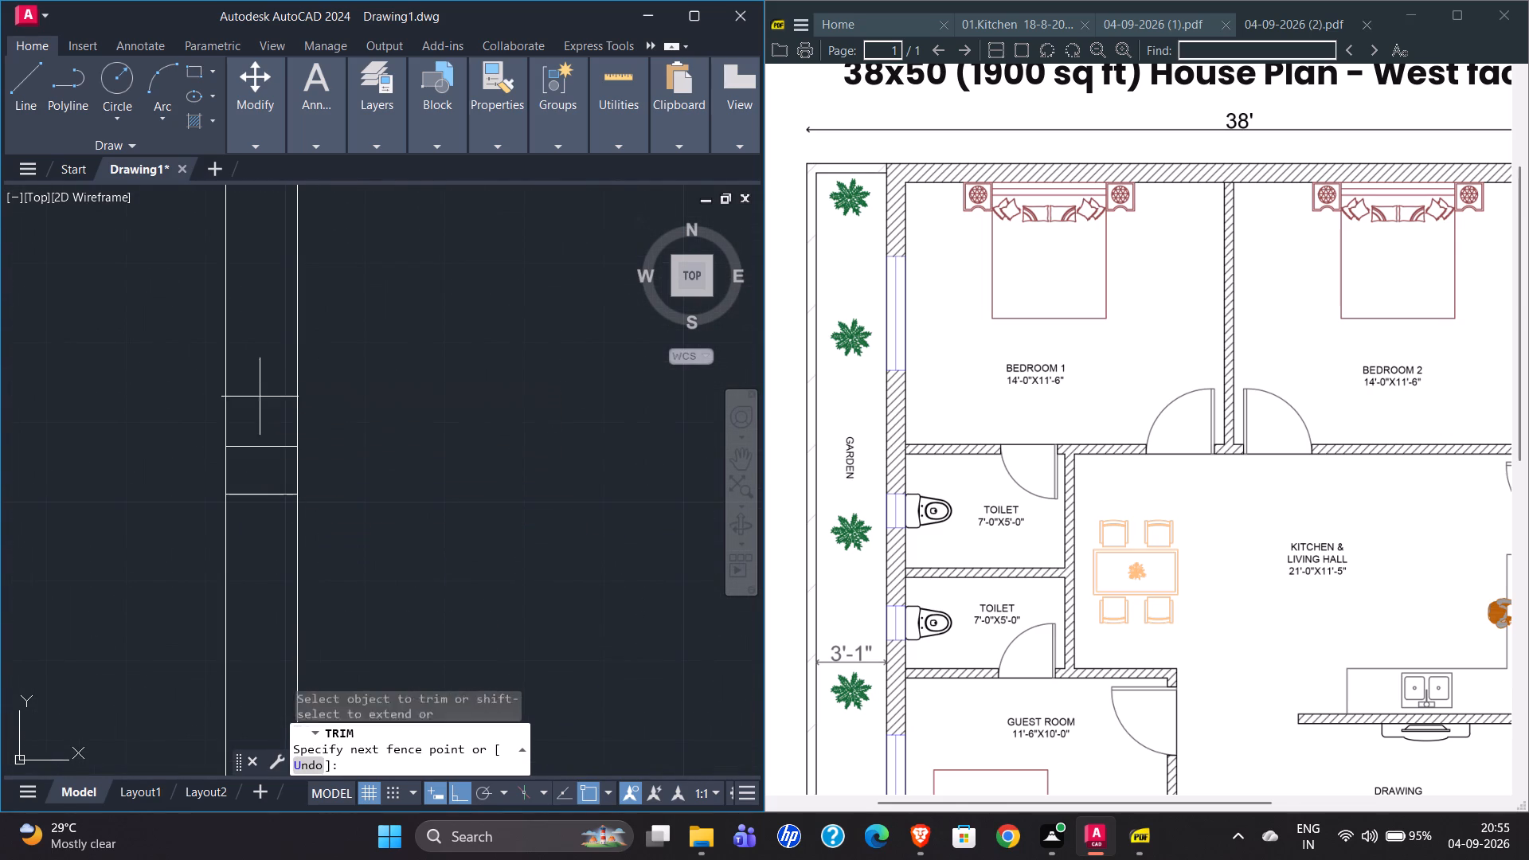
pyautogui.moveTo(260, 403); pyautogui.dragTo(254, 565)
pyautogui.scroll(-3, 358, 334)
pyautogui.scroll(4, 335, 532)
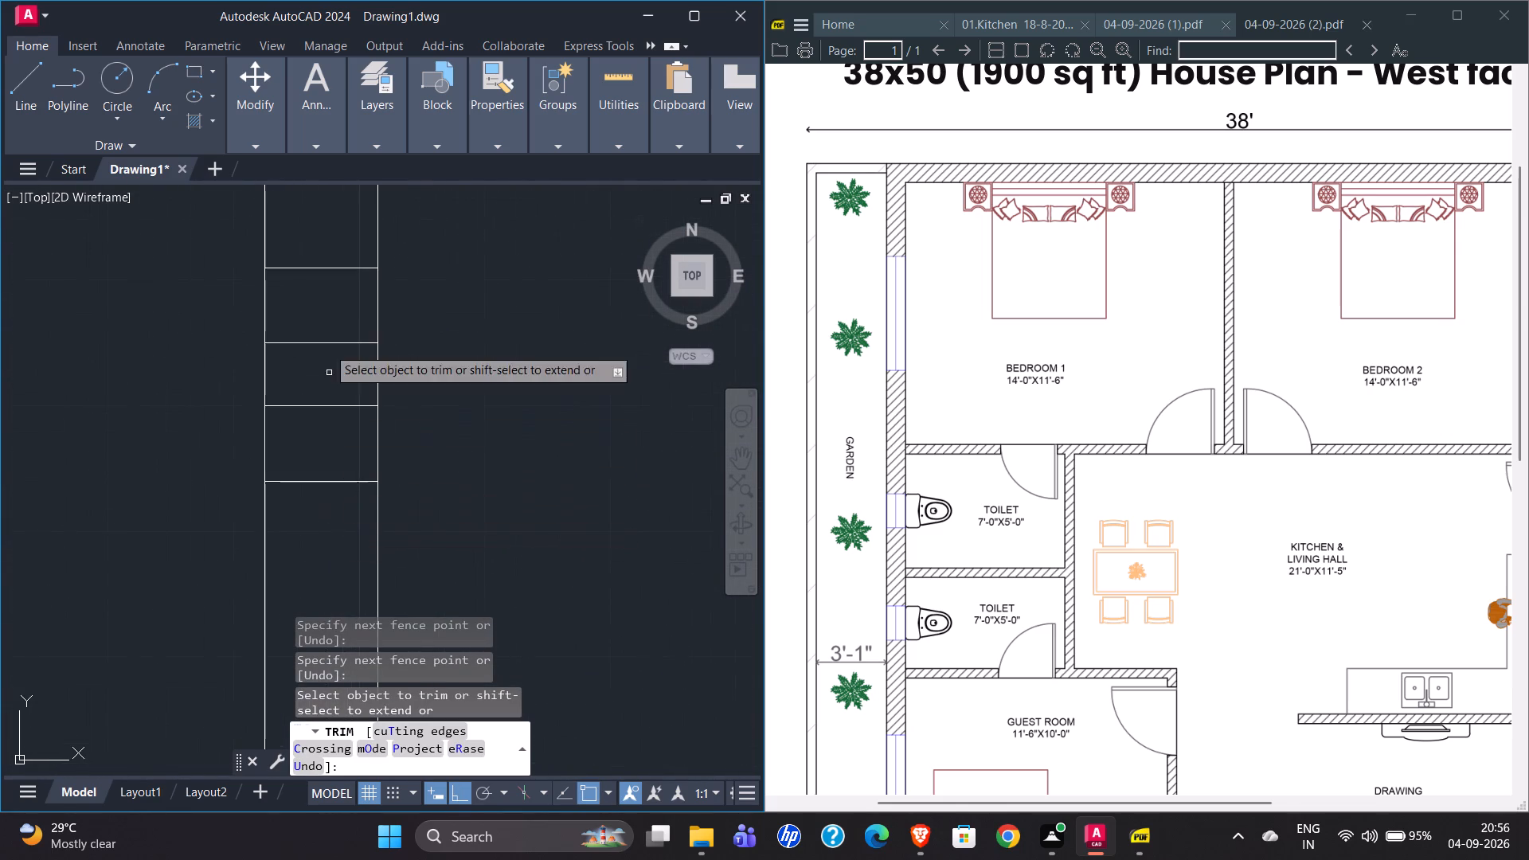
pyautogui.moveTo(322, 186); pyautogui.dragTo(329, 581)
pyautogui.scroll(-4, 276, 465)
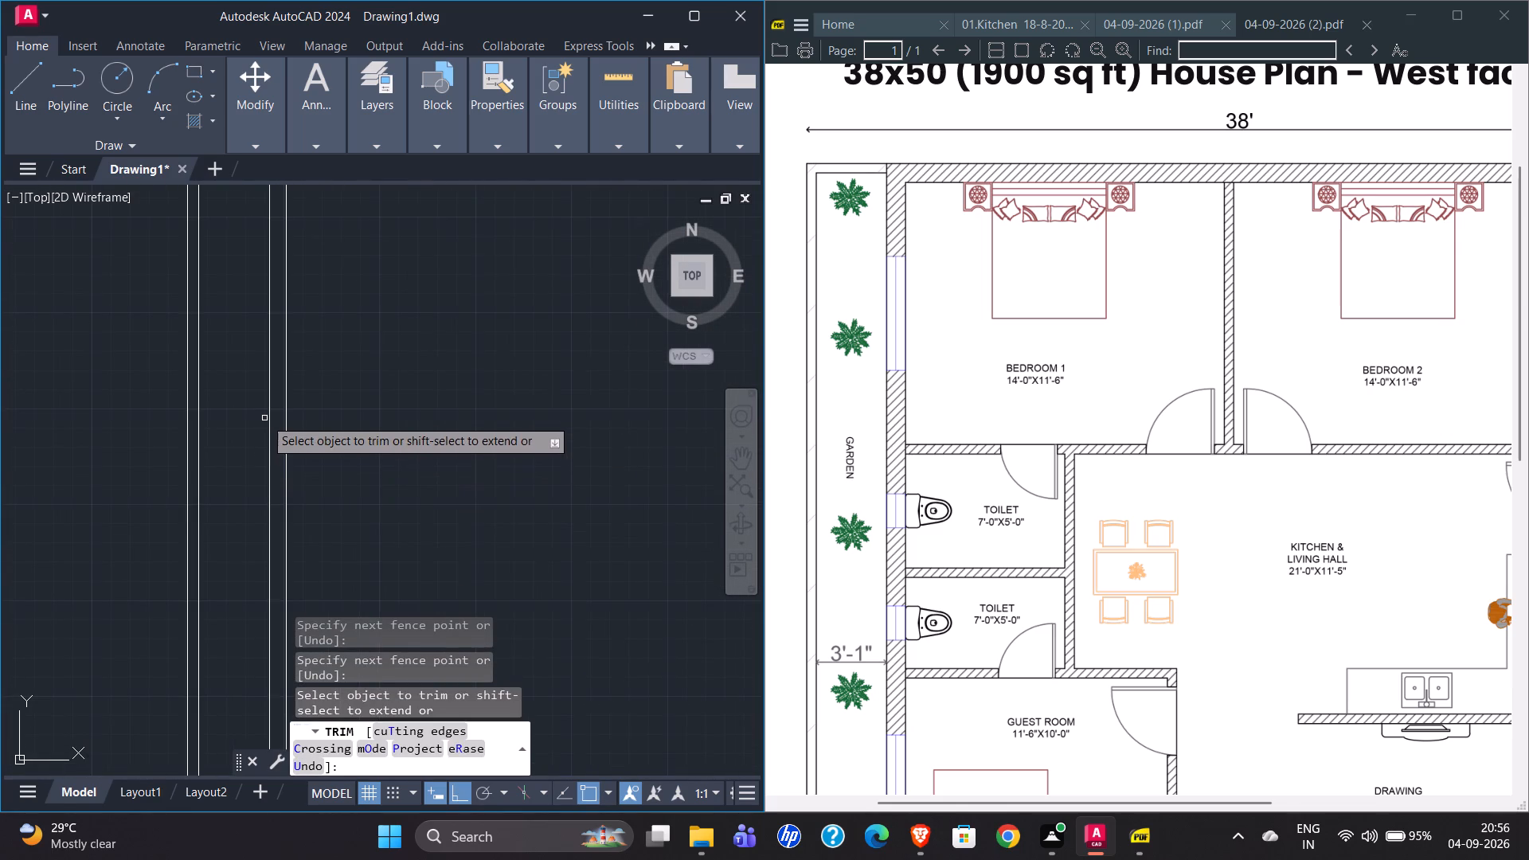
# Trim the lowest pair of short cross lines inside the garden-side wall near the bottom boundary.
pyautogui.scroll(-3, 264, 418)
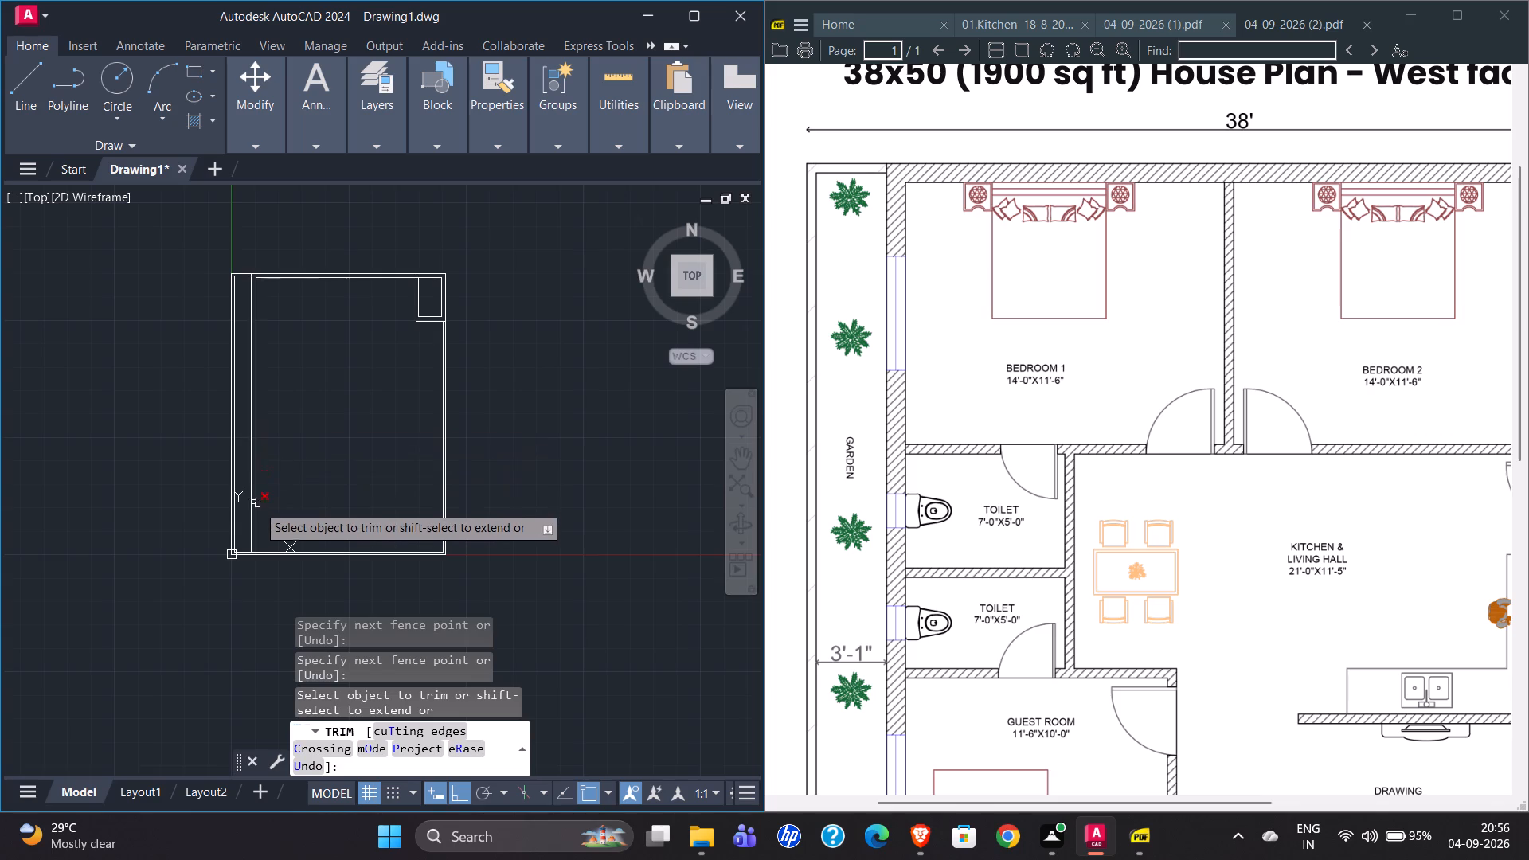
pyautogui.scroll(3, 256, 509)
pyautogui.moveTo(244, 459); pyautogui.dragTo(248, 477)
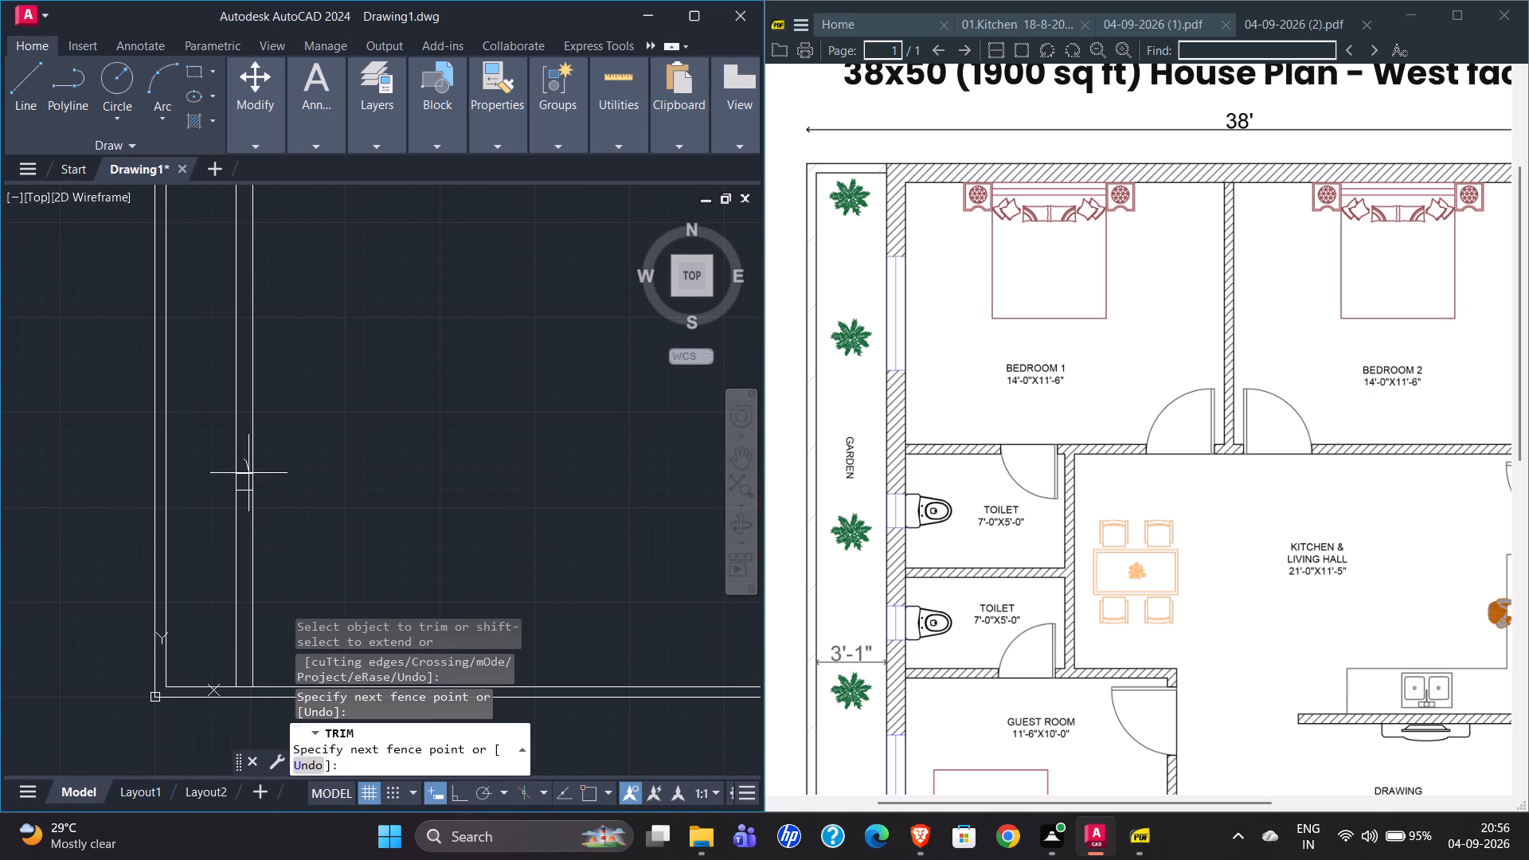
pyautogui.moveTo(248, 477); pyautogui.dragTo(248, 518)
pyautogui.scroll(-2, 149, 572)
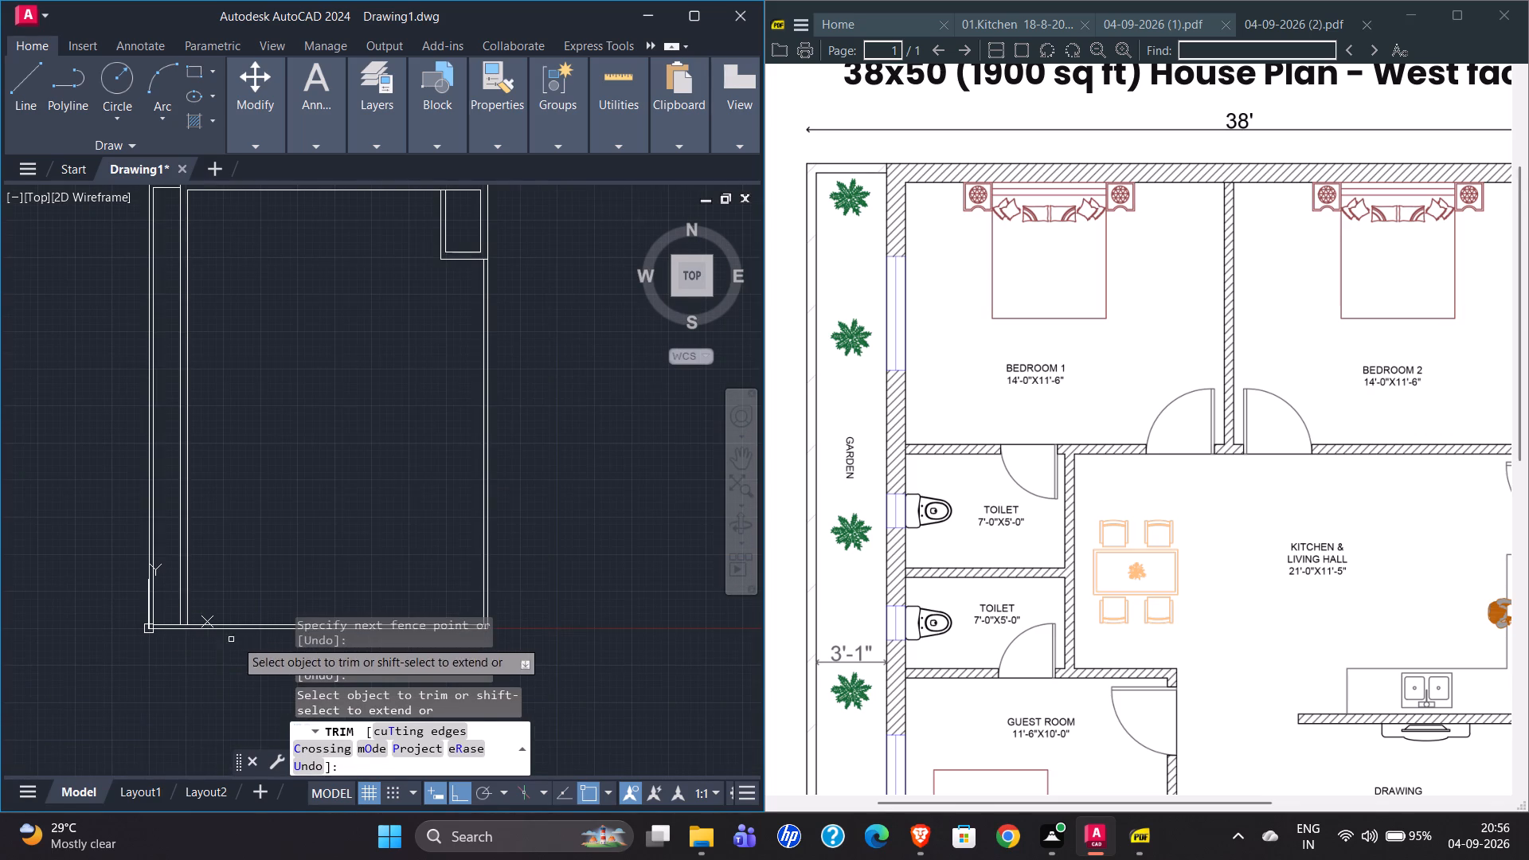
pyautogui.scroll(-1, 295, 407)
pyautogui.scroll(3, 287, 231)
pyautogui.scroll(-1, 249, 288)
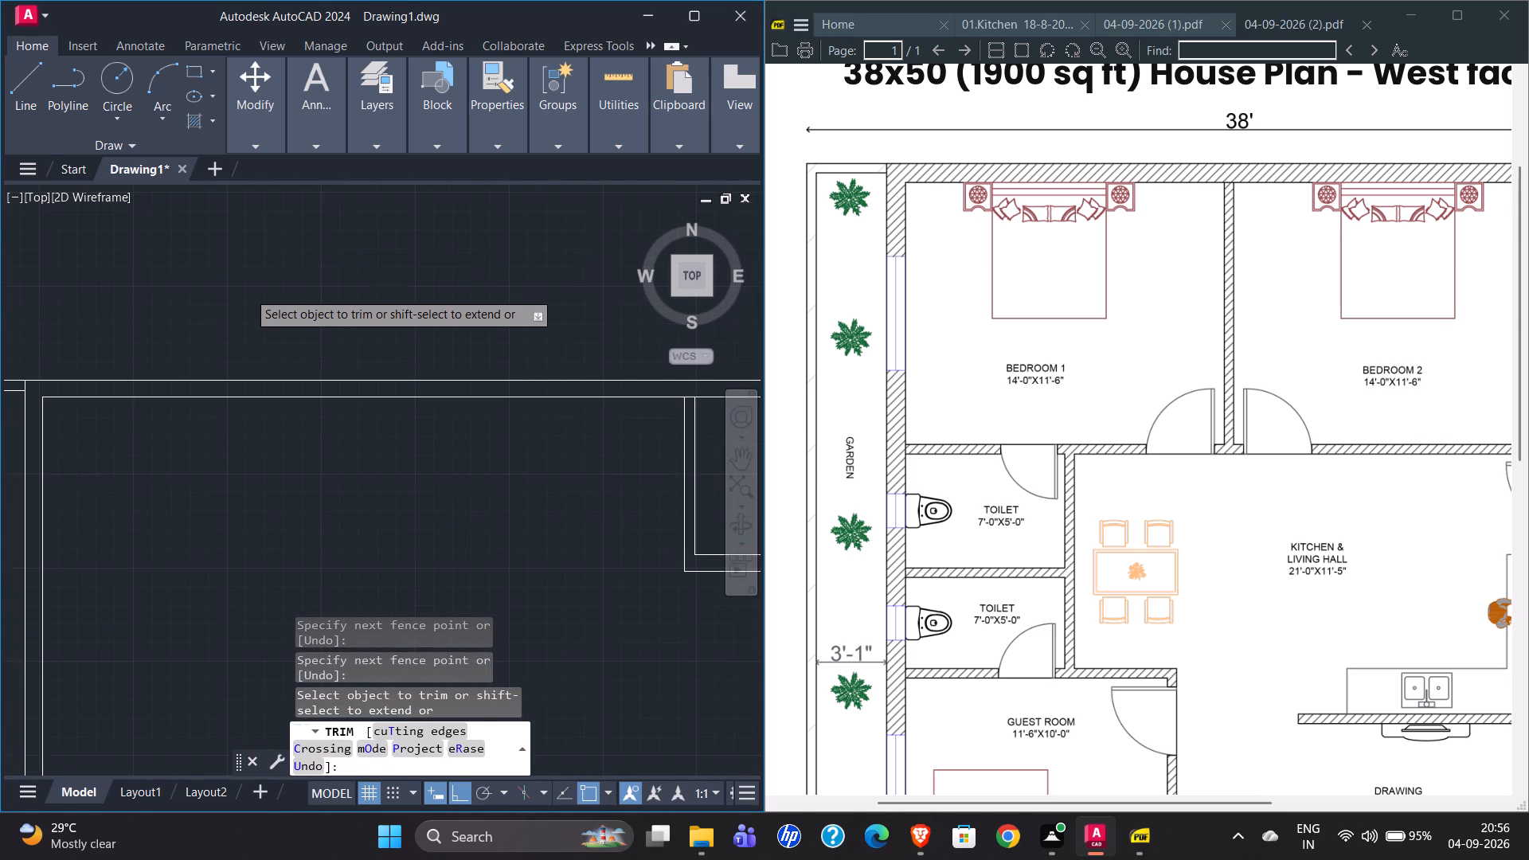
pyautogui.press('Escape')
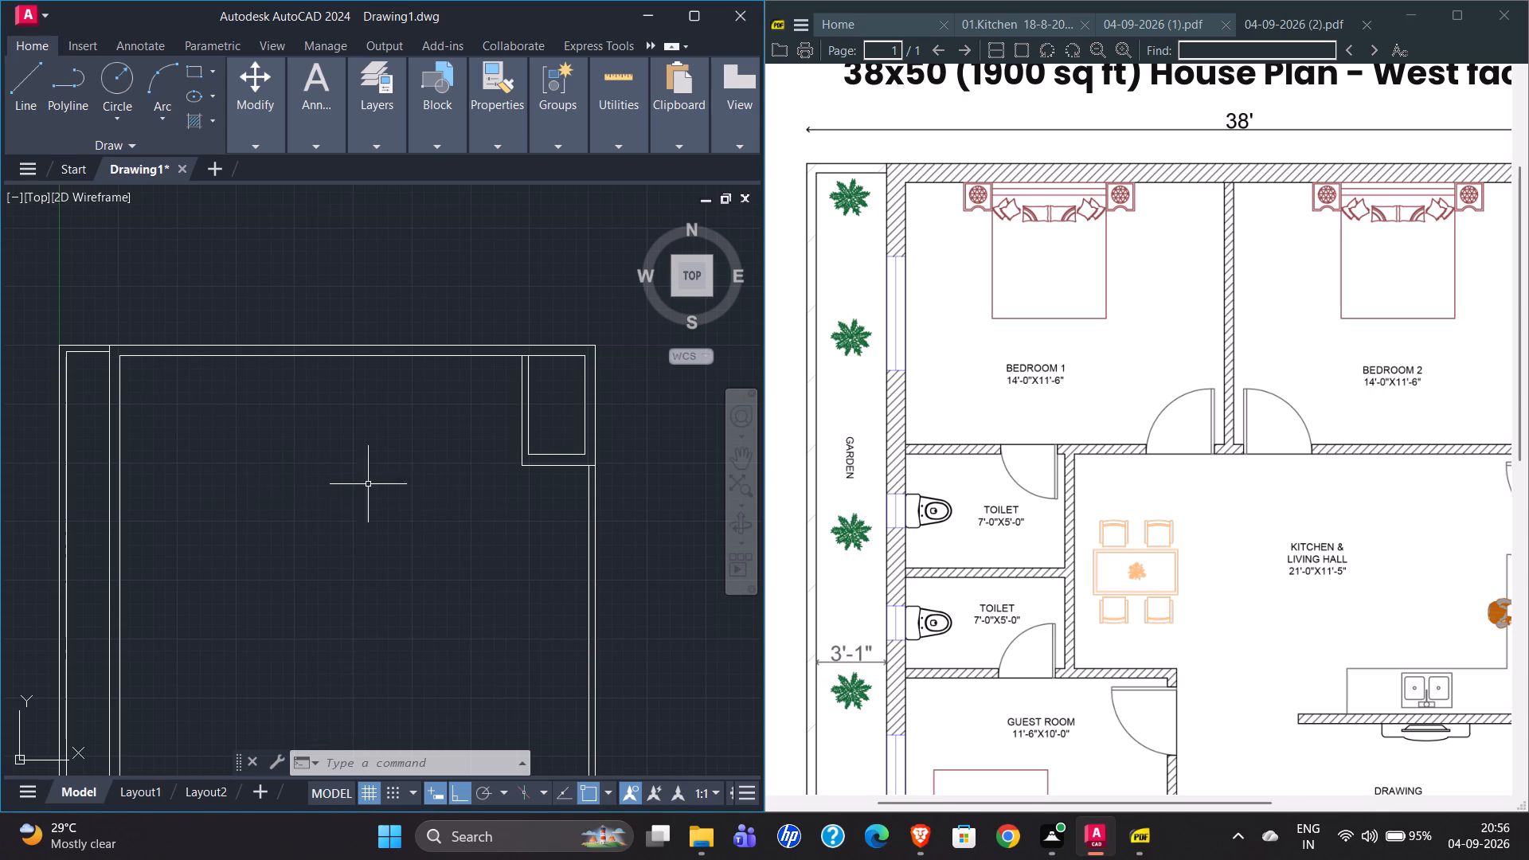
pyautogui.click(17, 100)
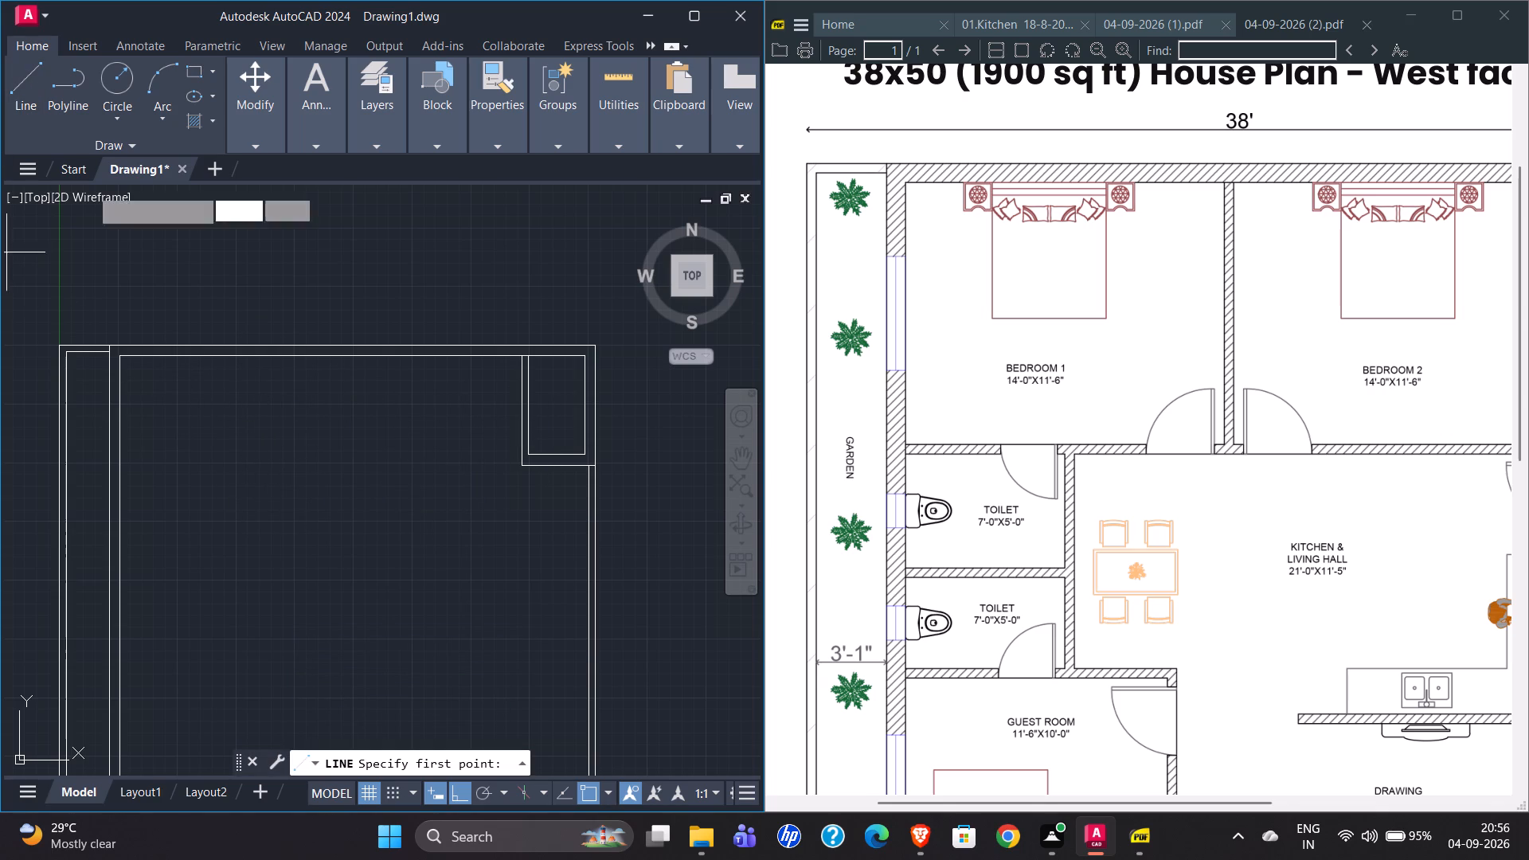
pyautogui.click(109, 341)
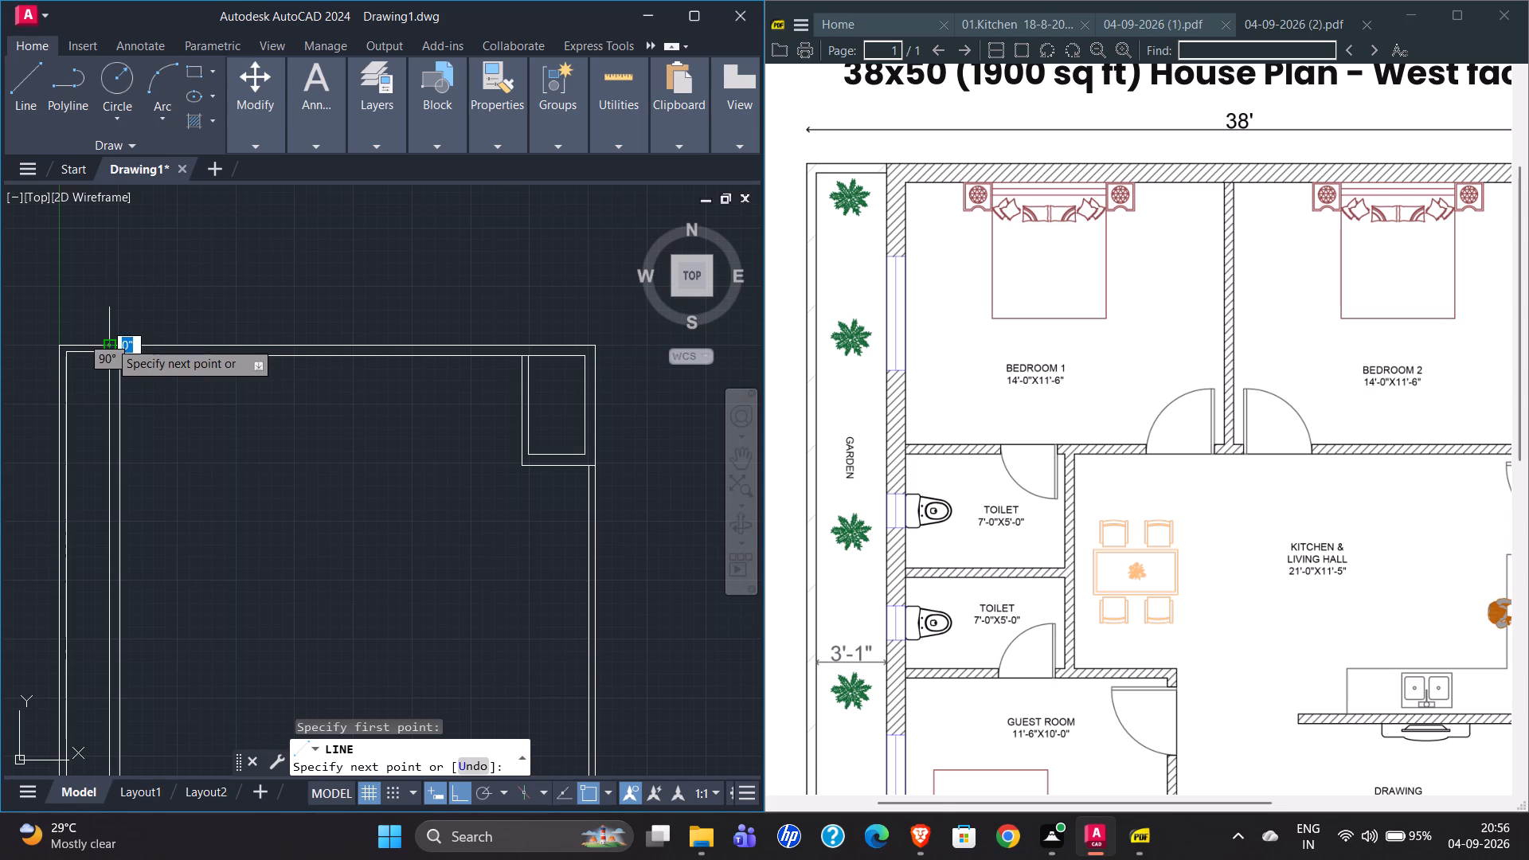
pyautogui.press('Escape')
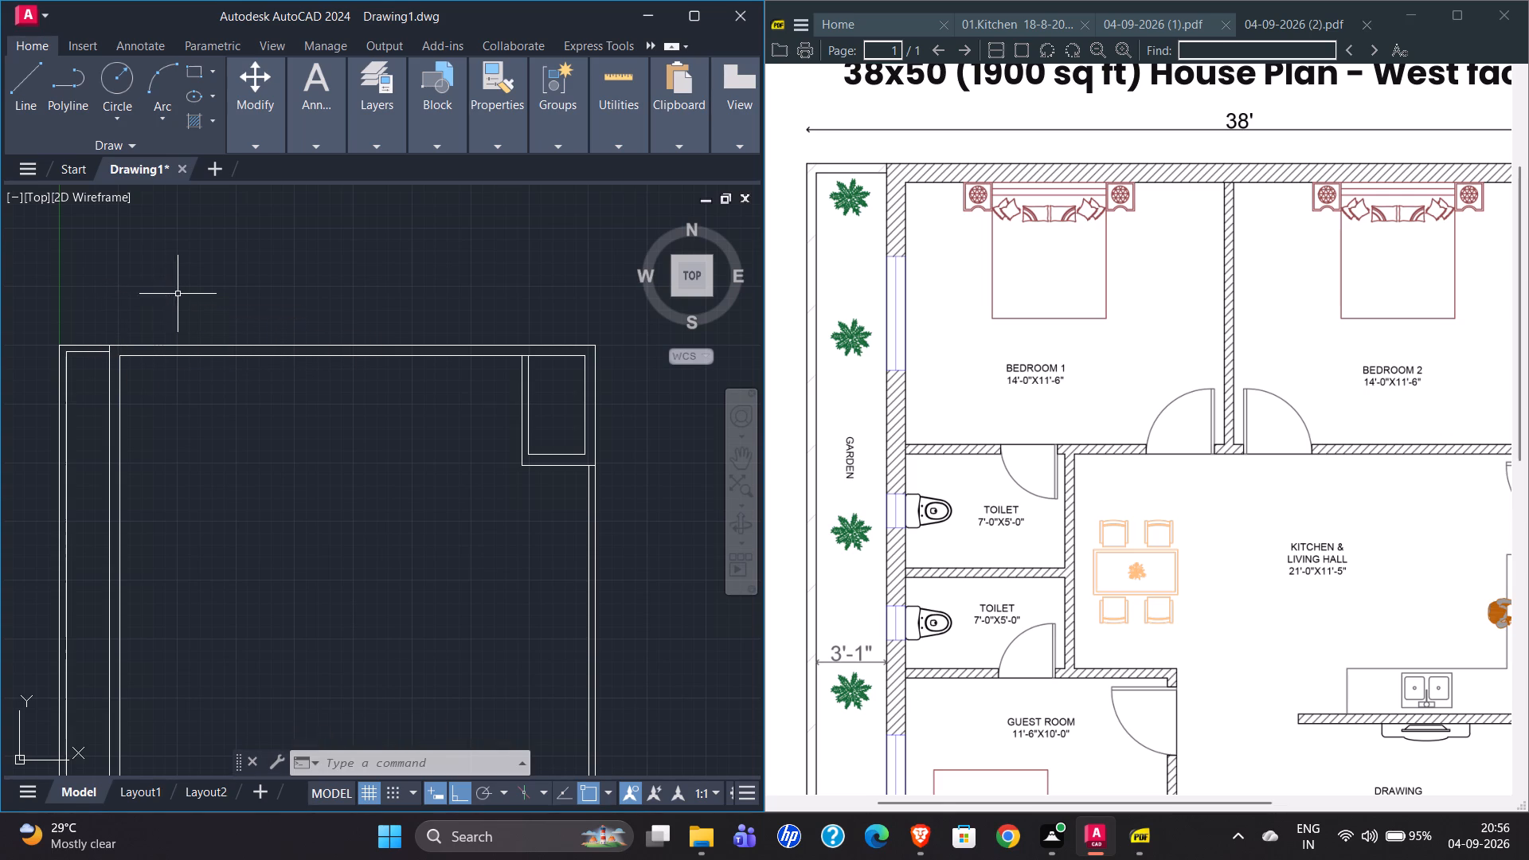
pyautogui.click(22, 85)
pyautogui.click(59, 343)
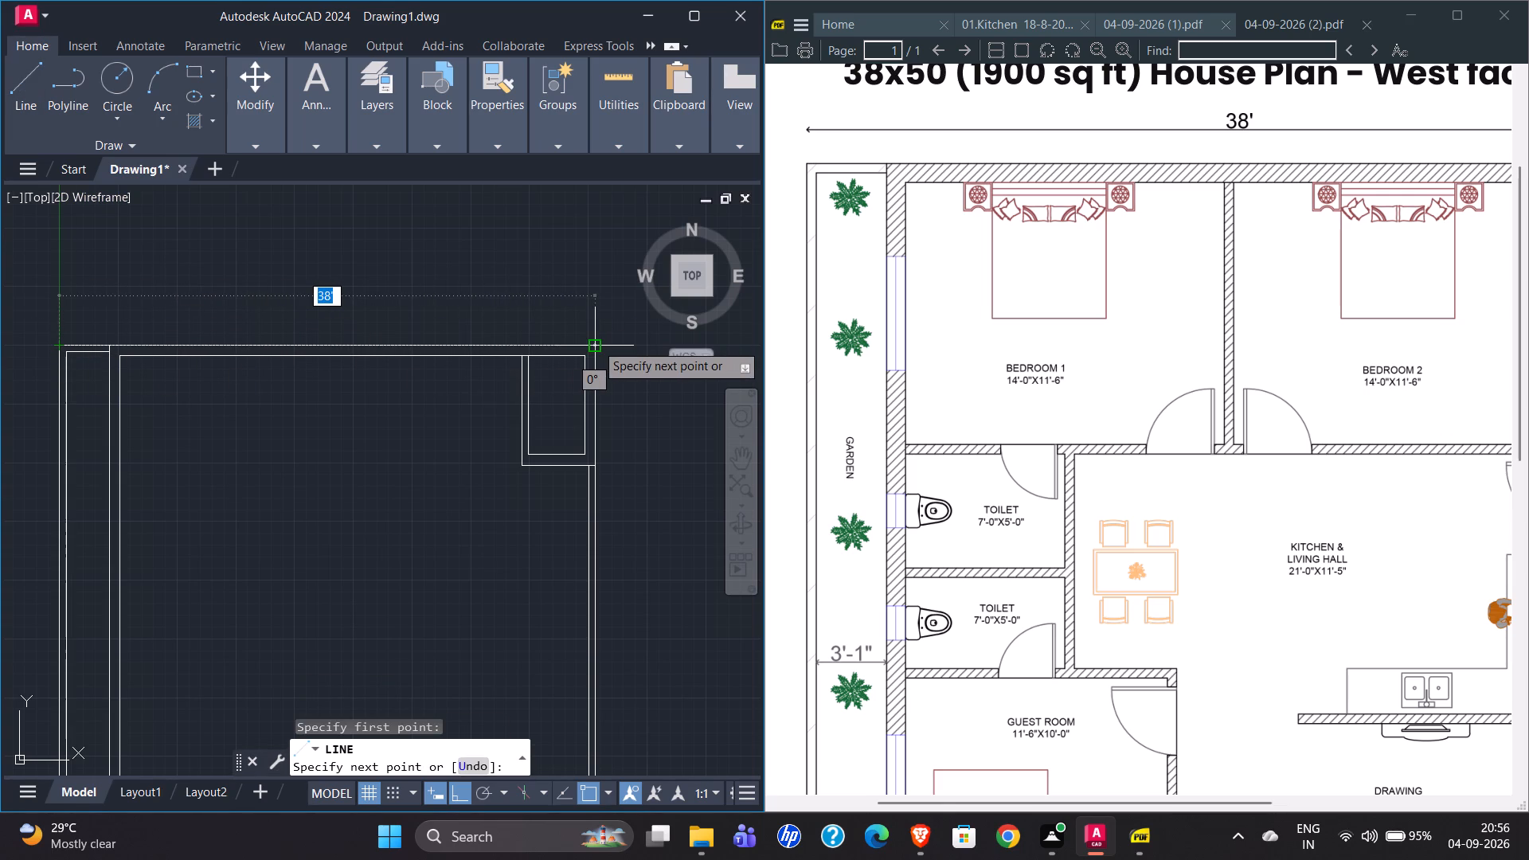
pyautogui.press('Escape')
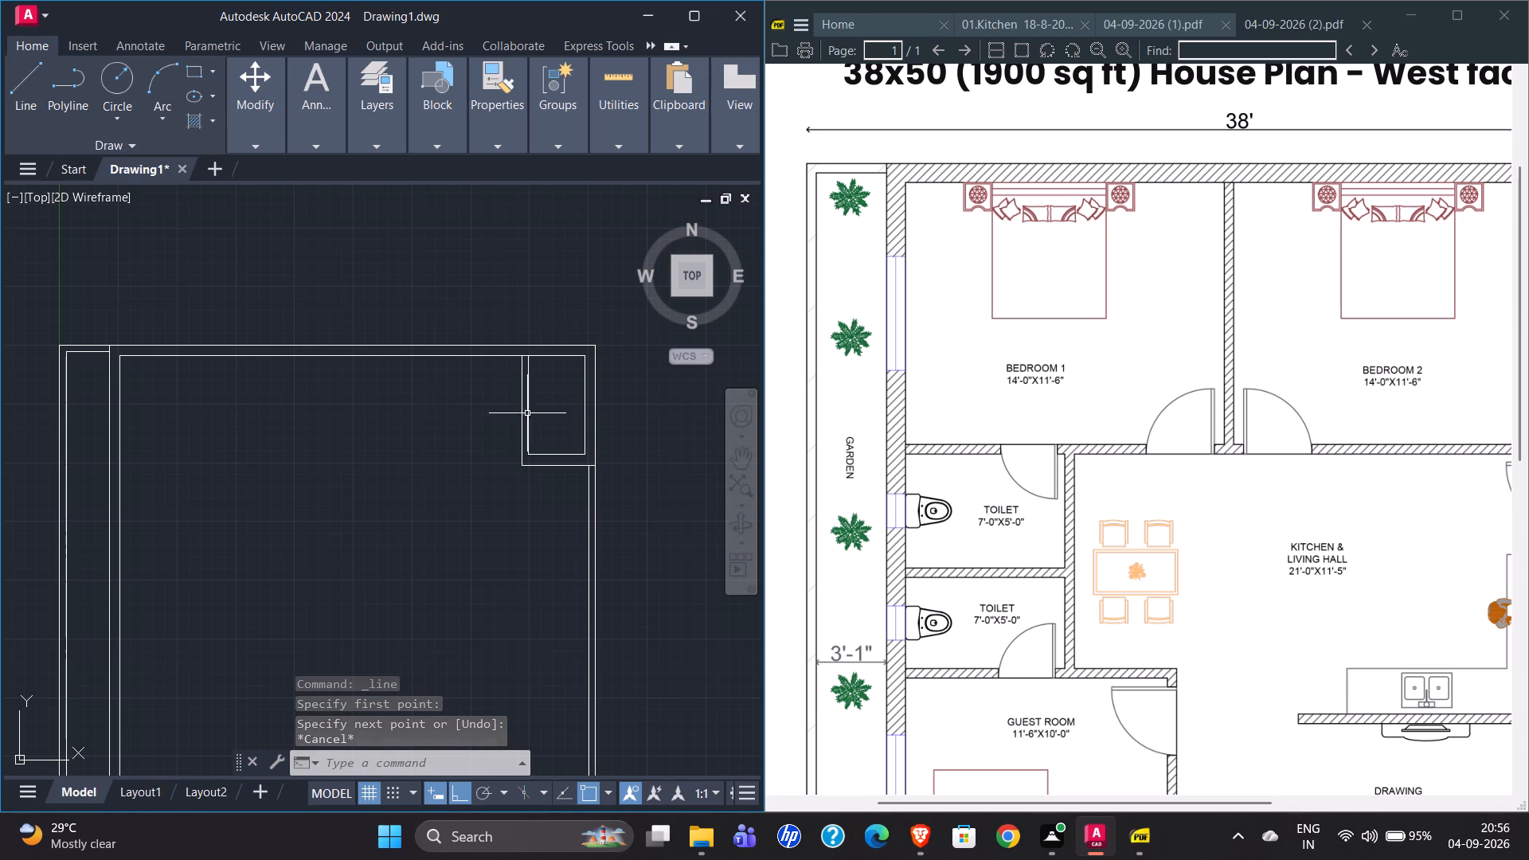
# Erase the outer vertical line of the wall between Bedroom 2 and the small toilet in the plan's top corner.
pyautogui.scroll(2, 577, 346)
pyautogui.scroll(-1, 203, 366)
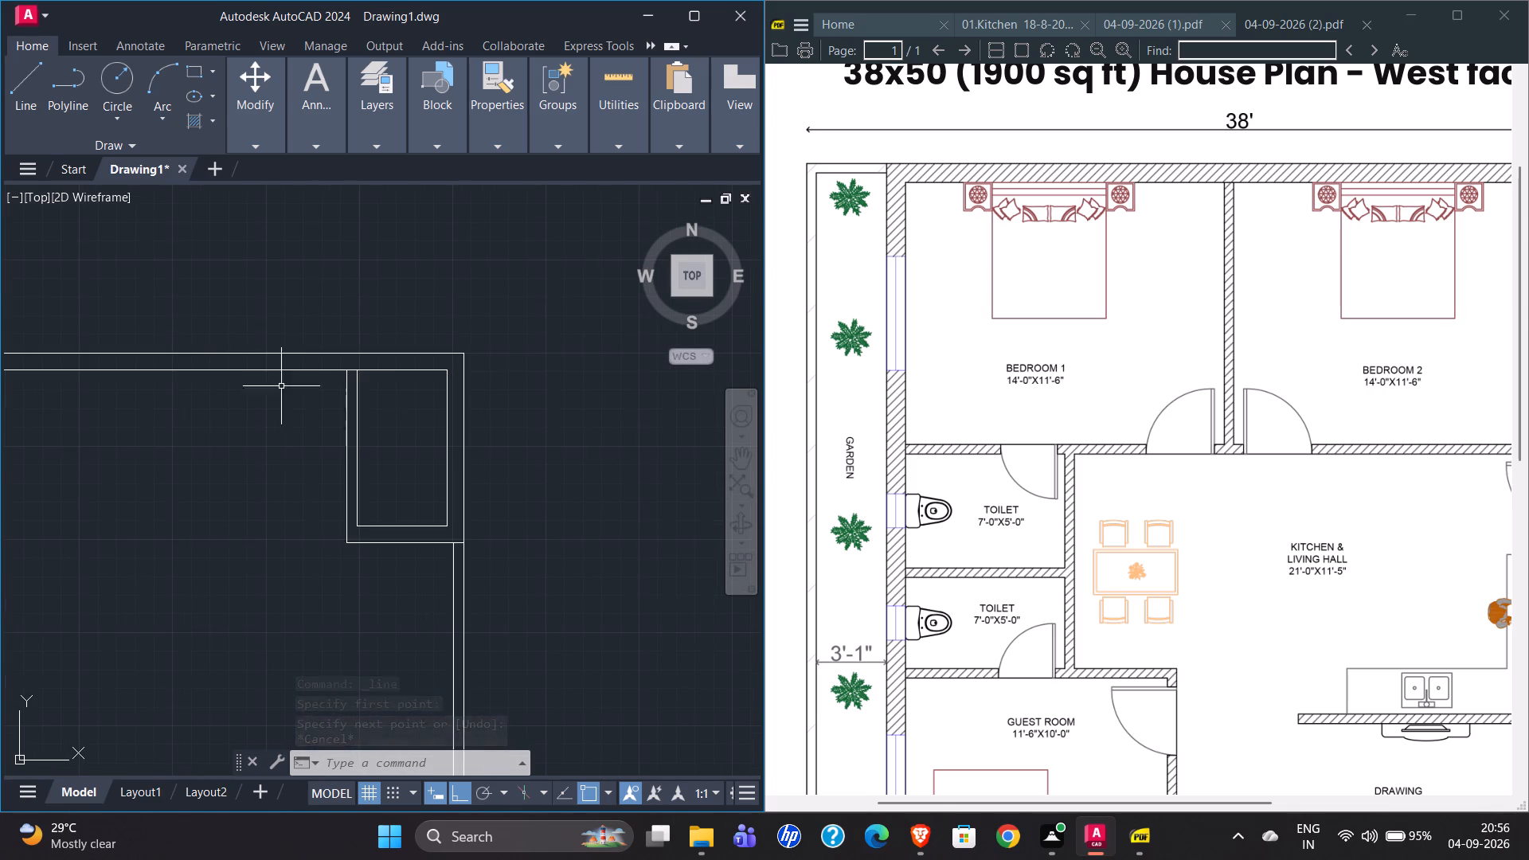
pyautogui.scroll(-3, 458, 380)
pyautogui.scroll(3, 393, 382)
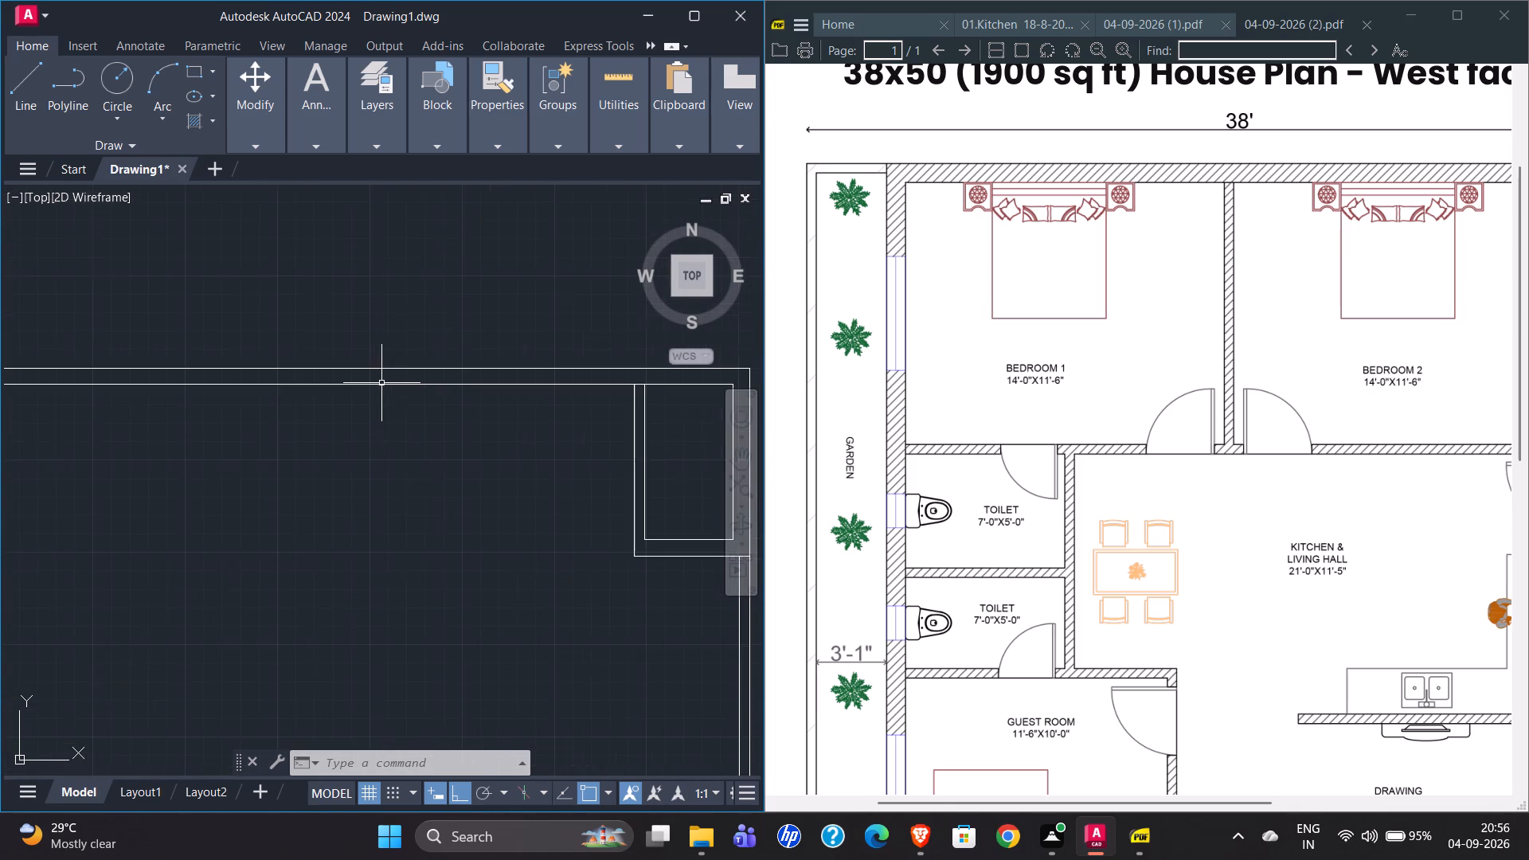
pyautogui.scroll(-2, 267, 389)
pyautogui.scroll(2, 438, 417)
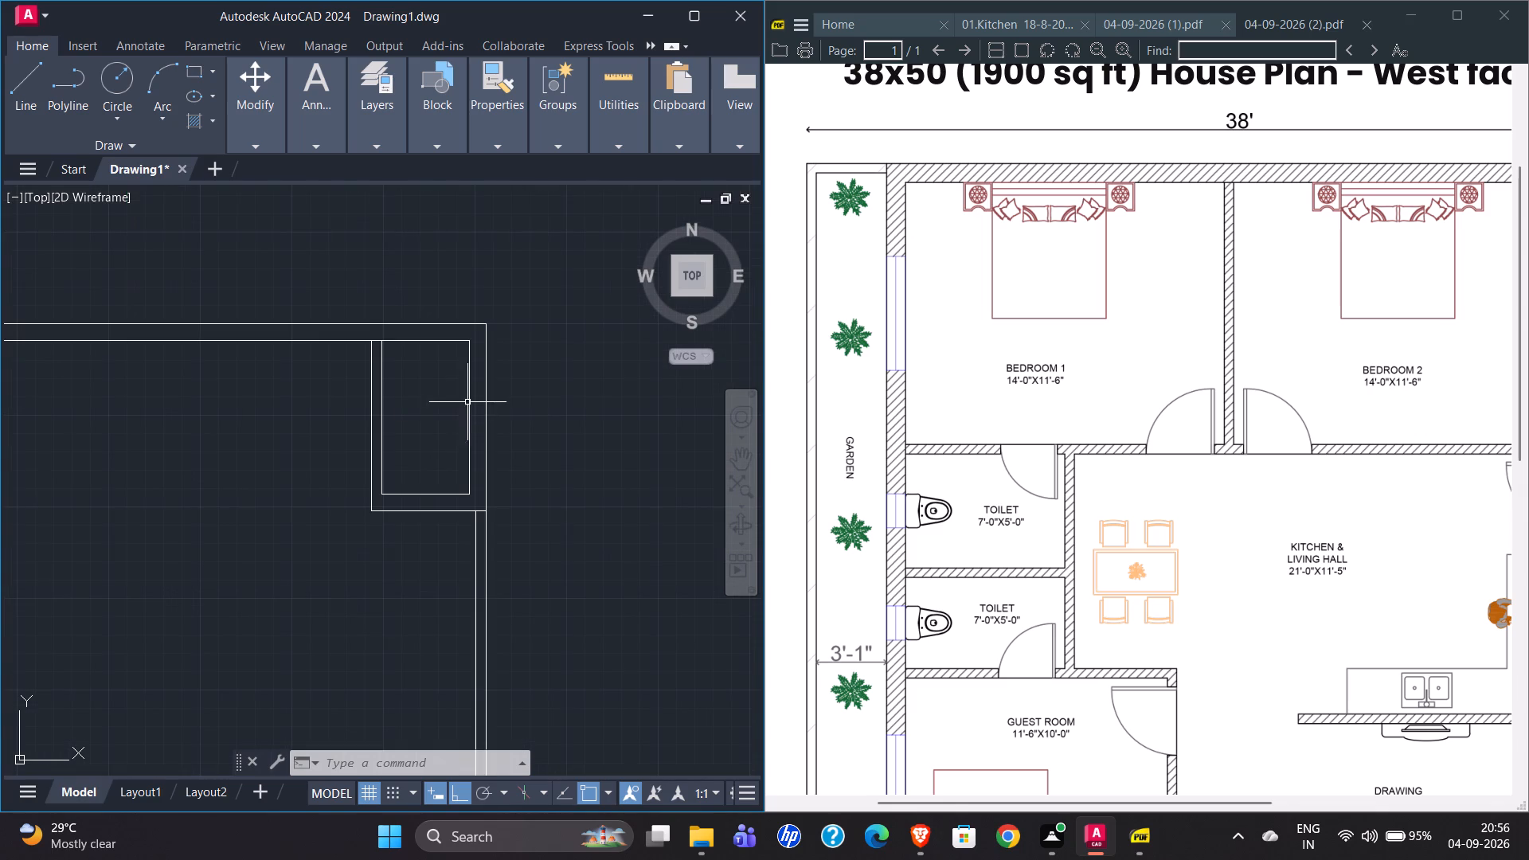
pyautogui.scroll(2, 397, 420)
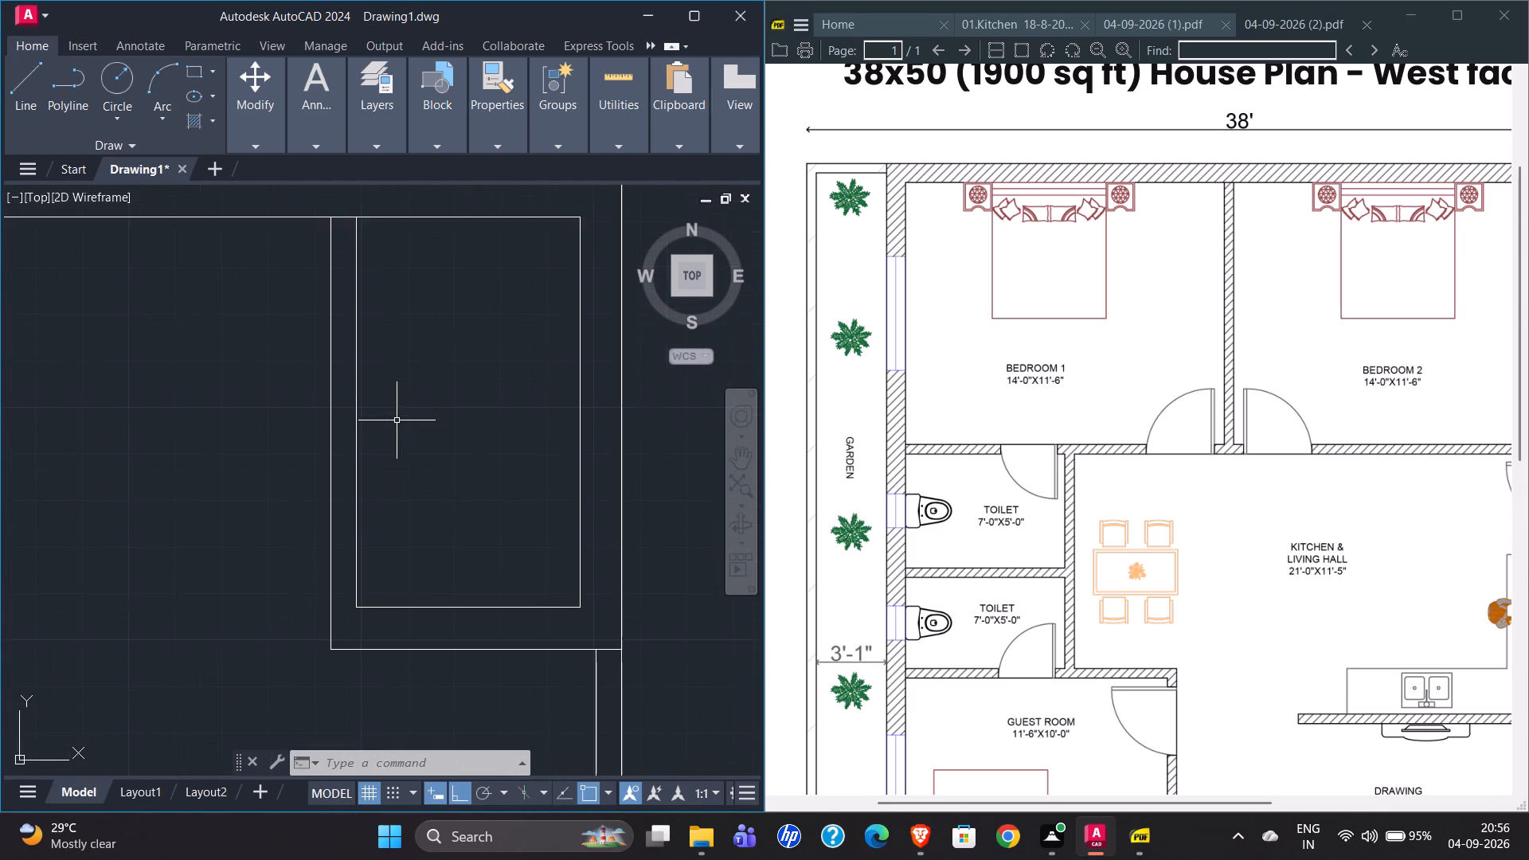
pyautogui.scroll(-1, 352, 414)
pyautogui.click(337, 443)
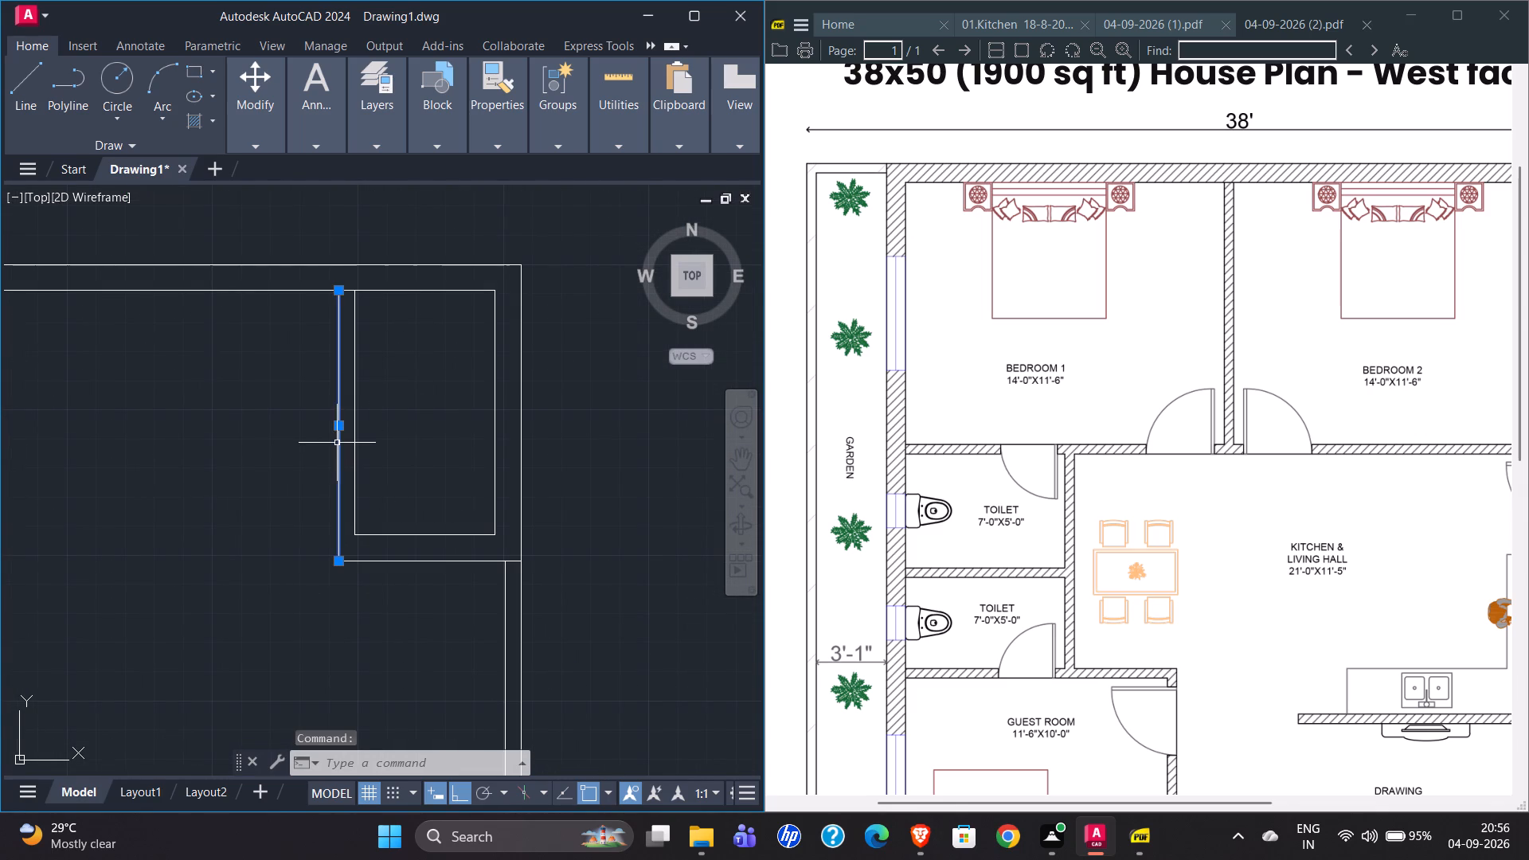
pyautogui.press('Delete')
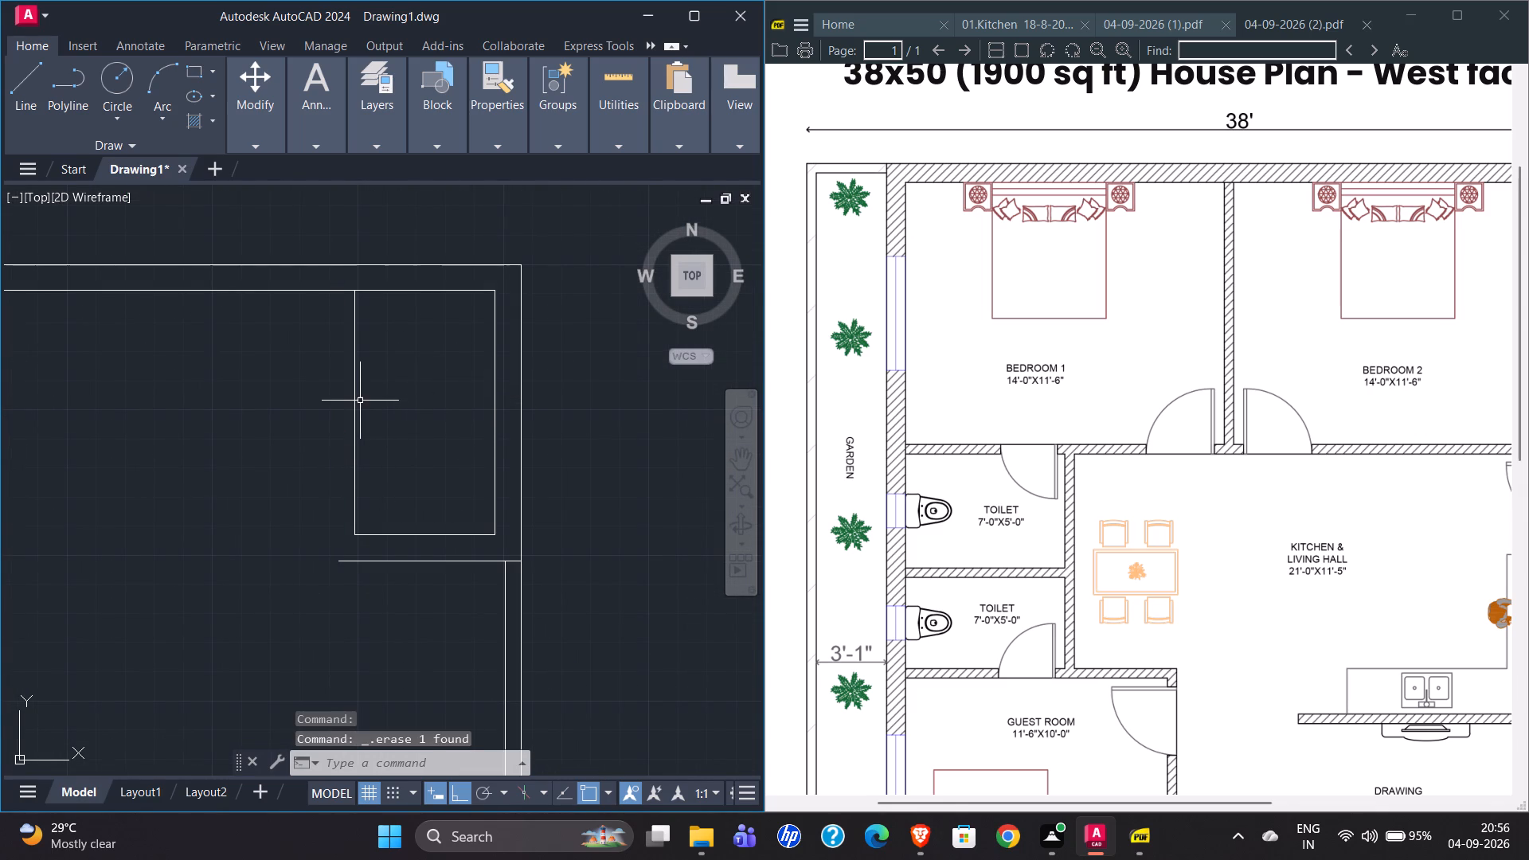
# Offset the toilet's inner vertical wall line 4.5" toward Bedroom 2.
pyautogui.click(356, 395)
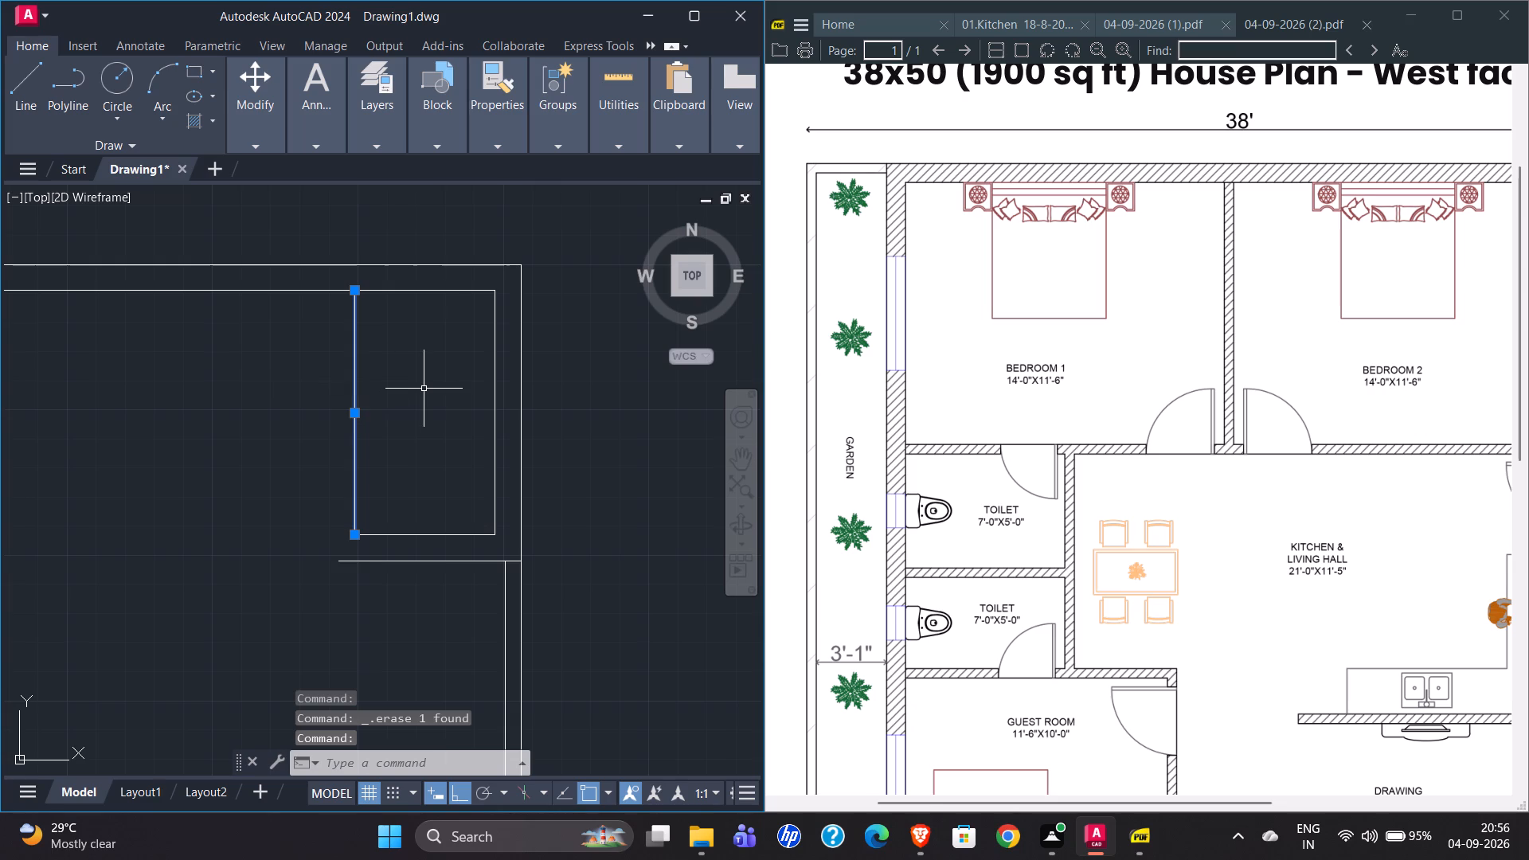
pyautogui.press('o')
pyautogui.press('Return')
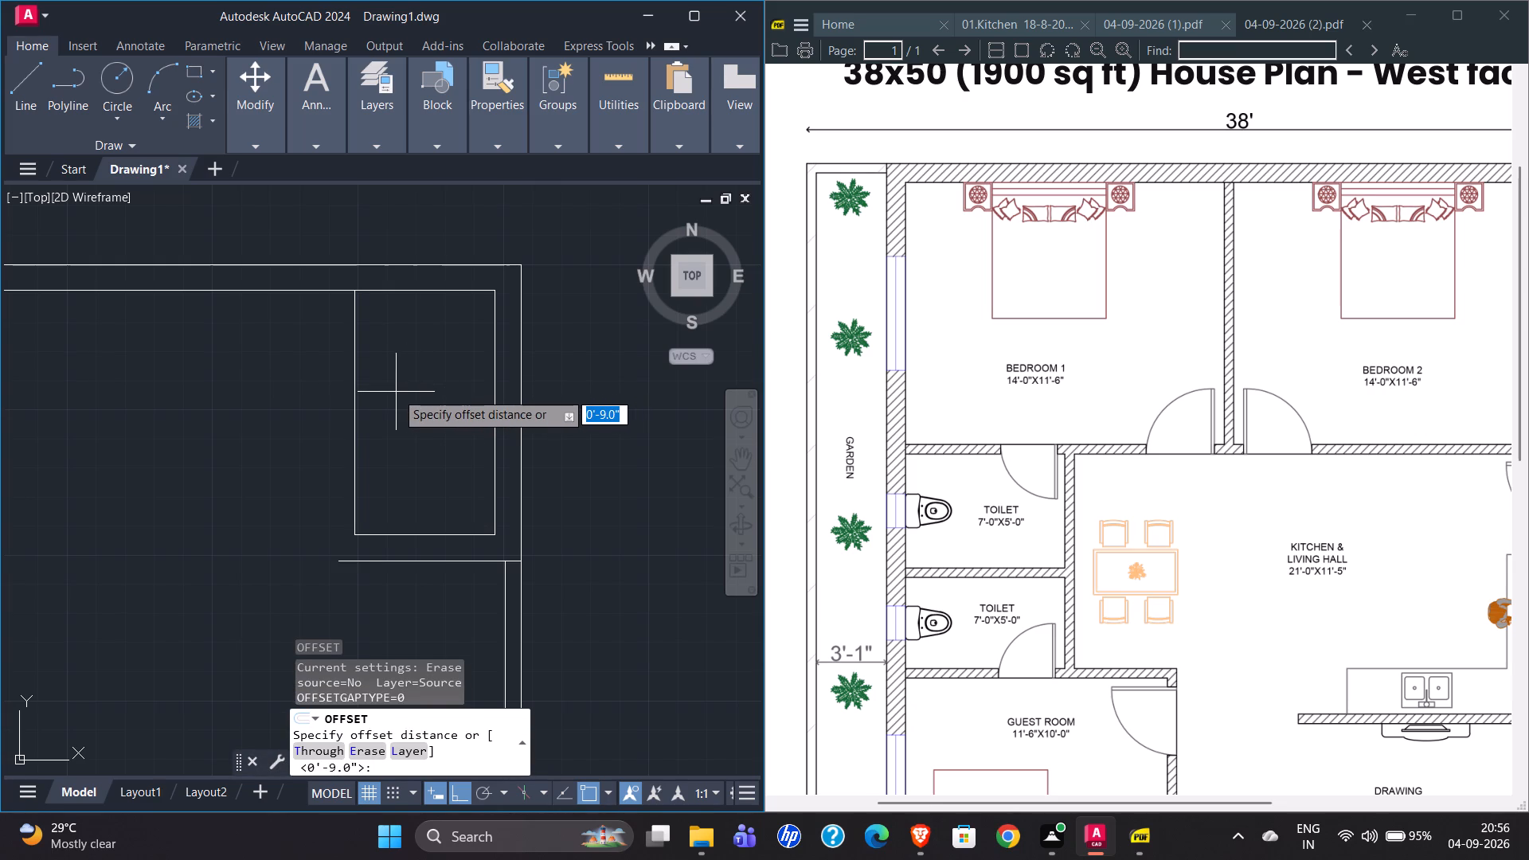
pyautogui.write('4.5"')
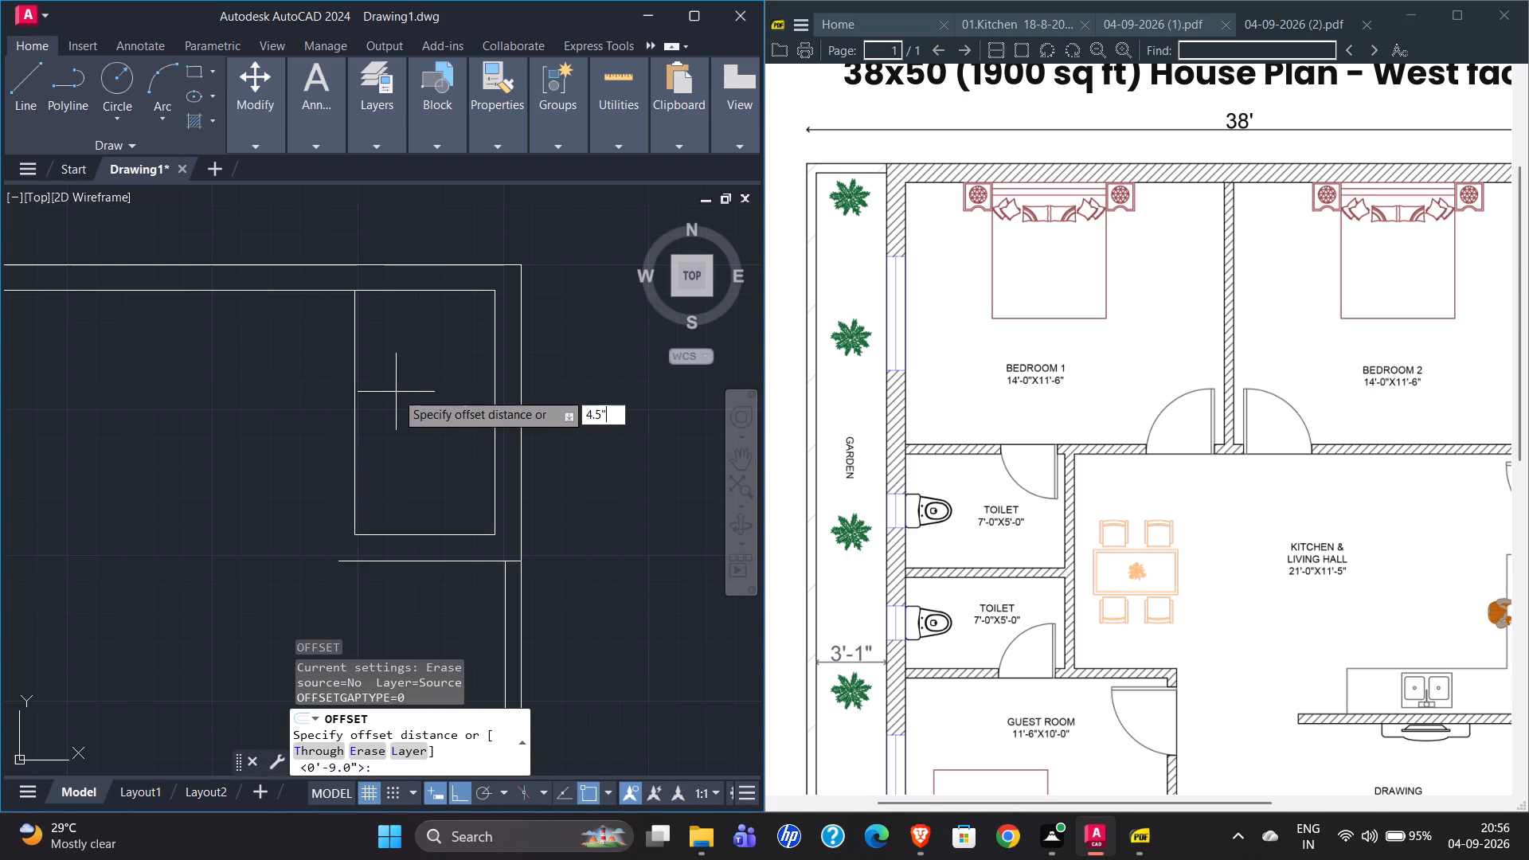
pyautogui.press('Return')
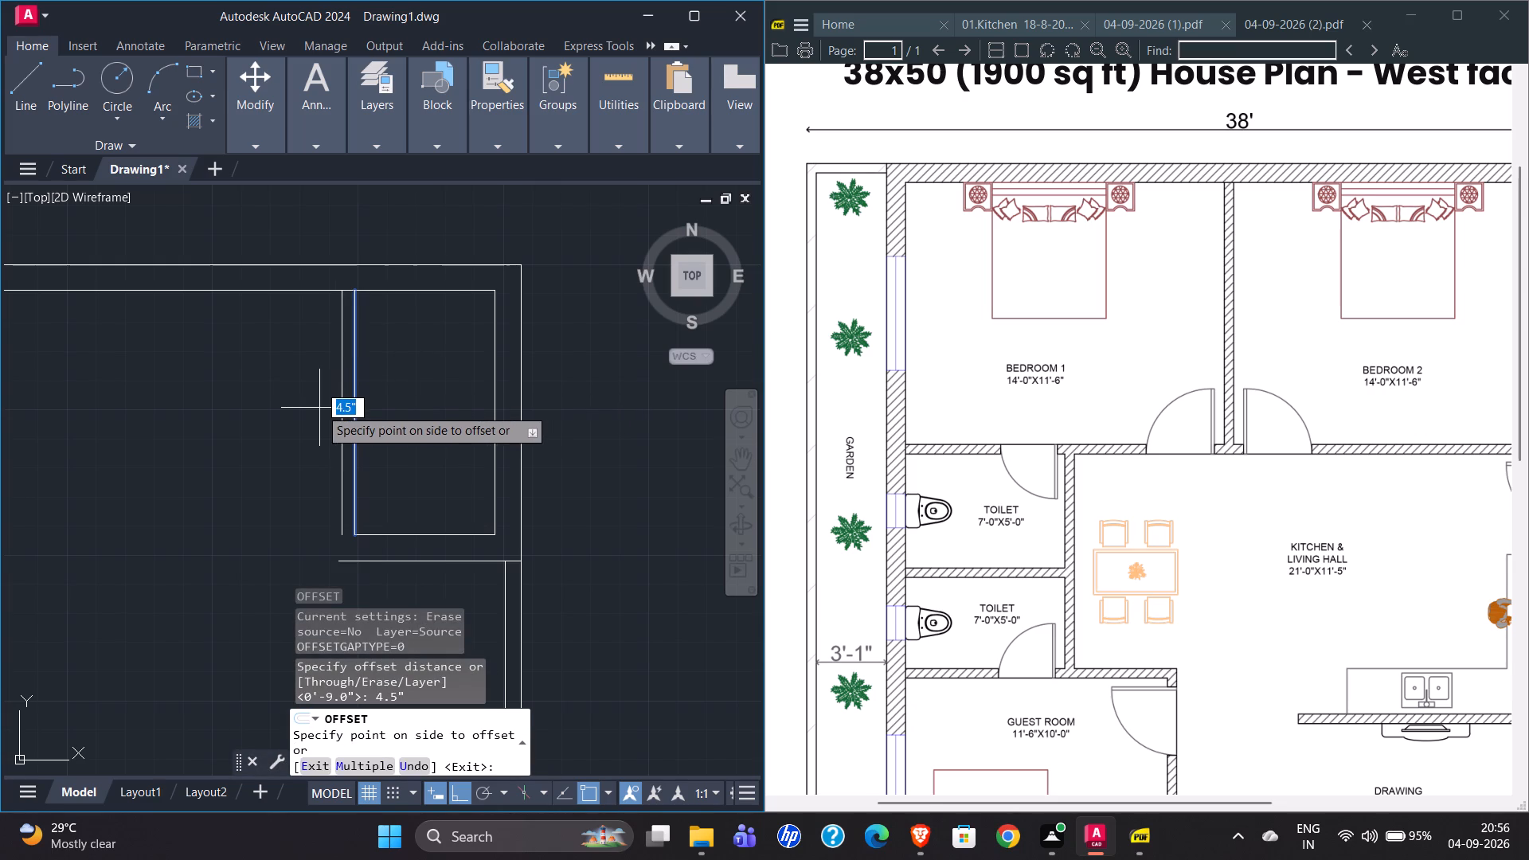
pyautogui.click(313, 408)
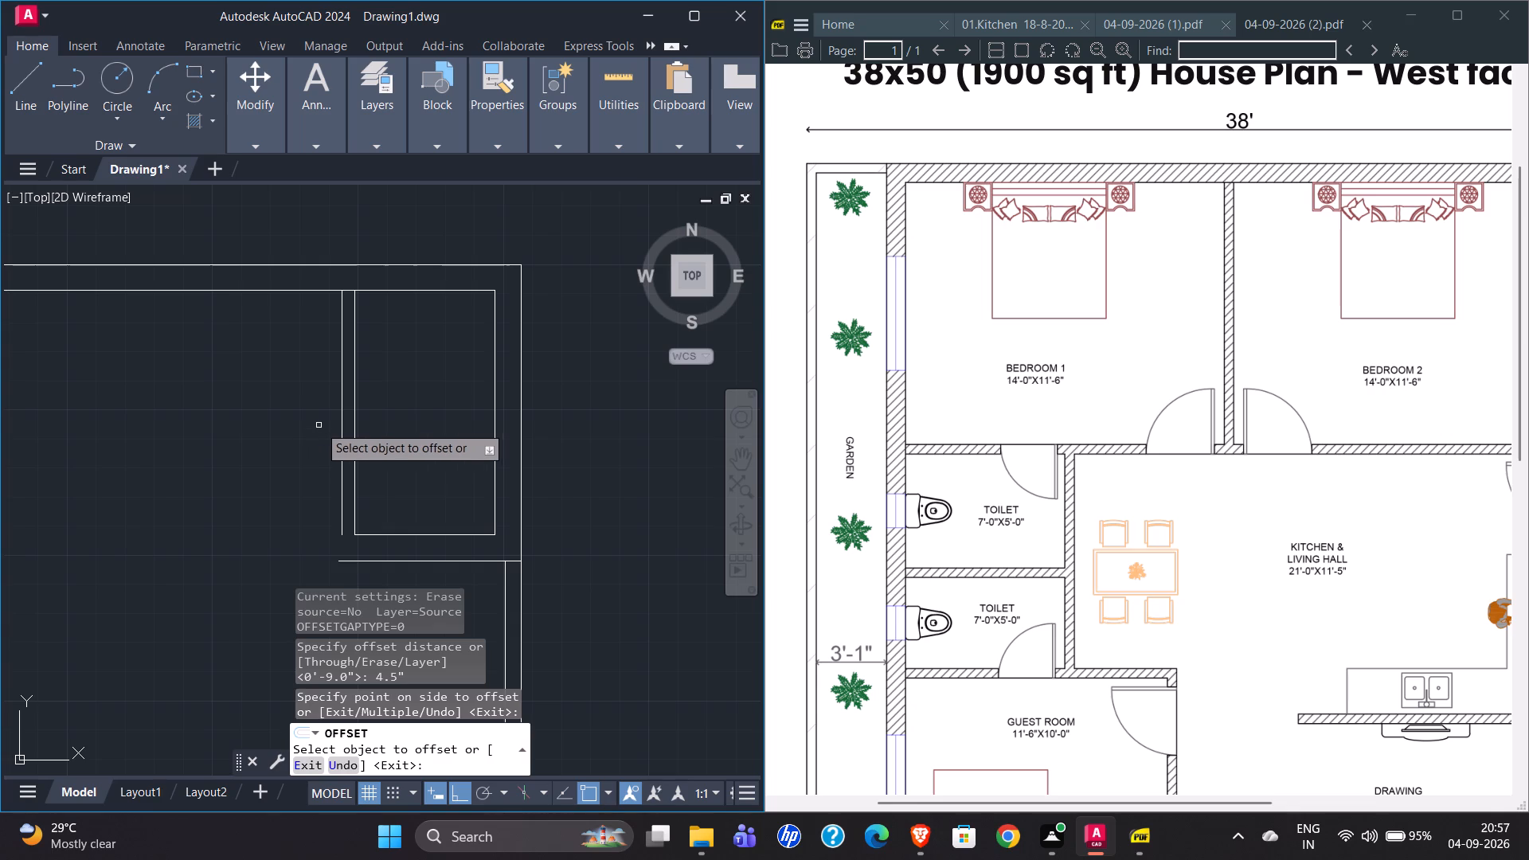
pyautogui.press('Escape')
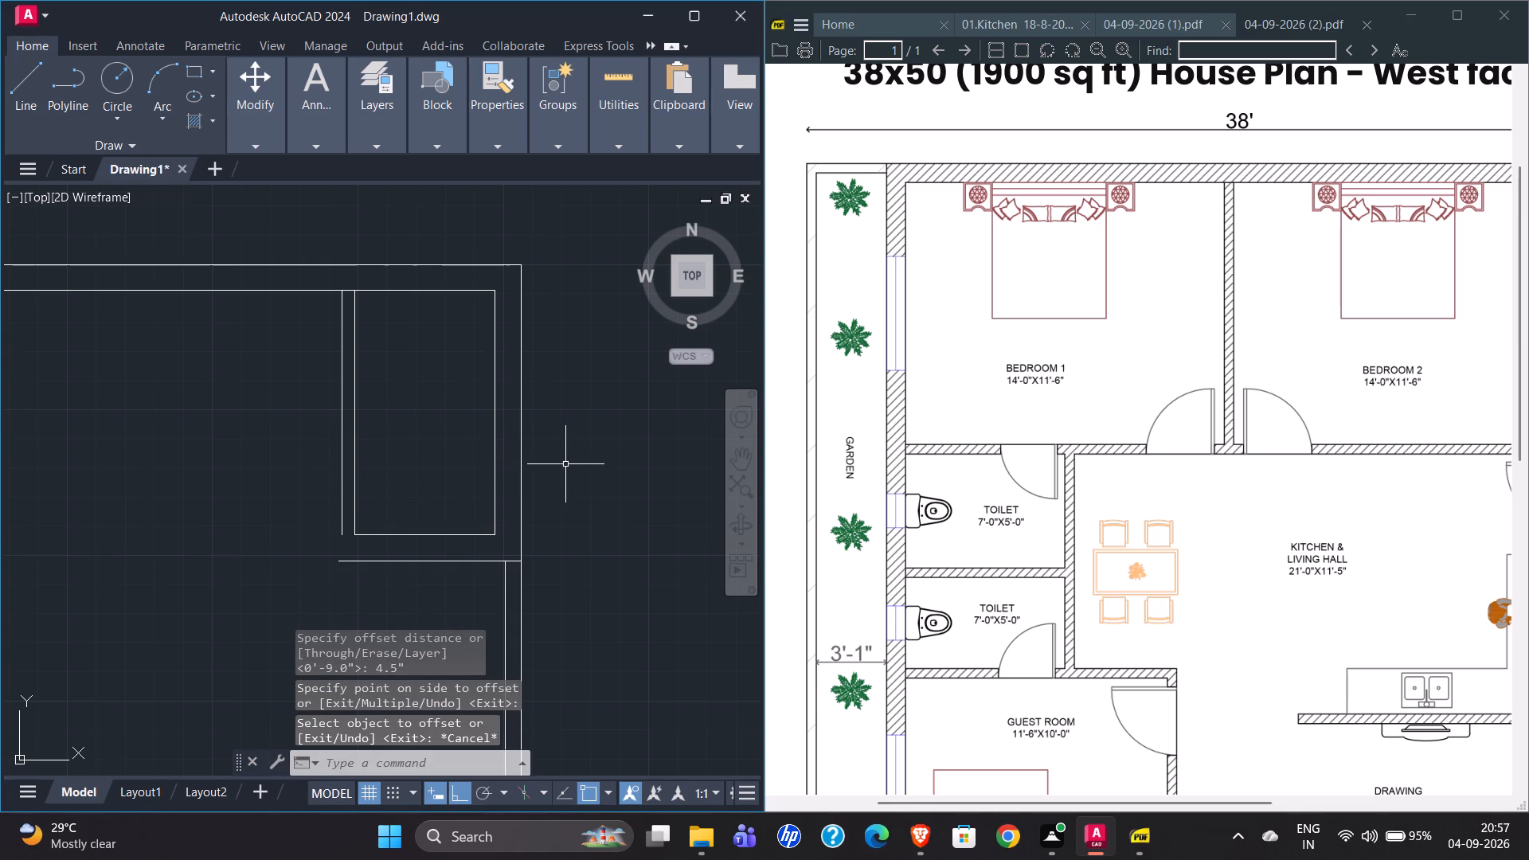
# Extend the new 4.5" wall line down to the toilet's outer bottom wall line and trim the overhang at their corner.
pyautogui.write('EX')
pyautogui.press('Return')
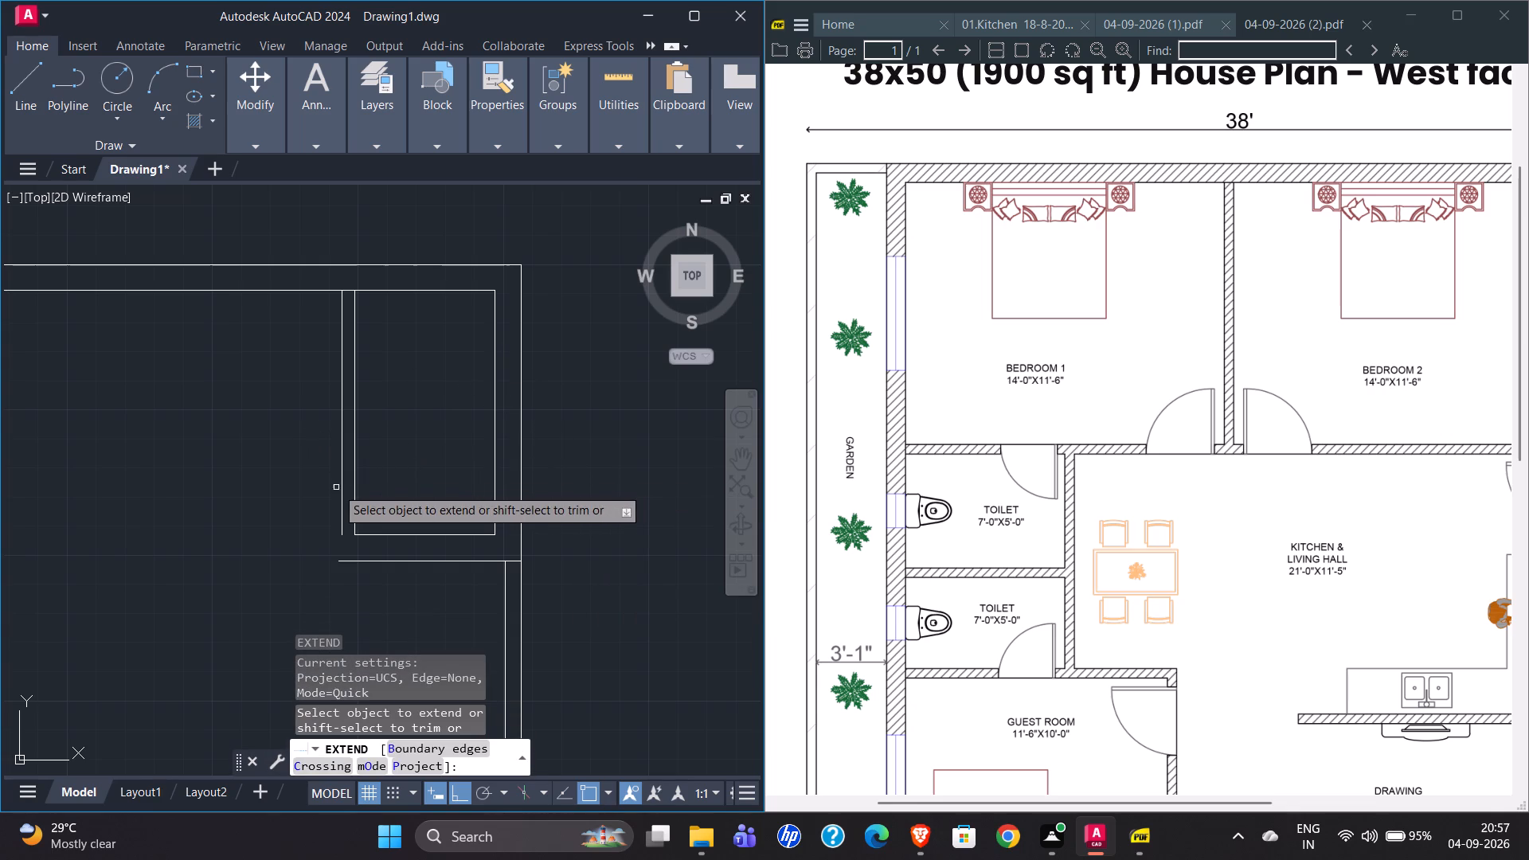
pyautogui.click(341, 489)
pyautogui.press('Escape')
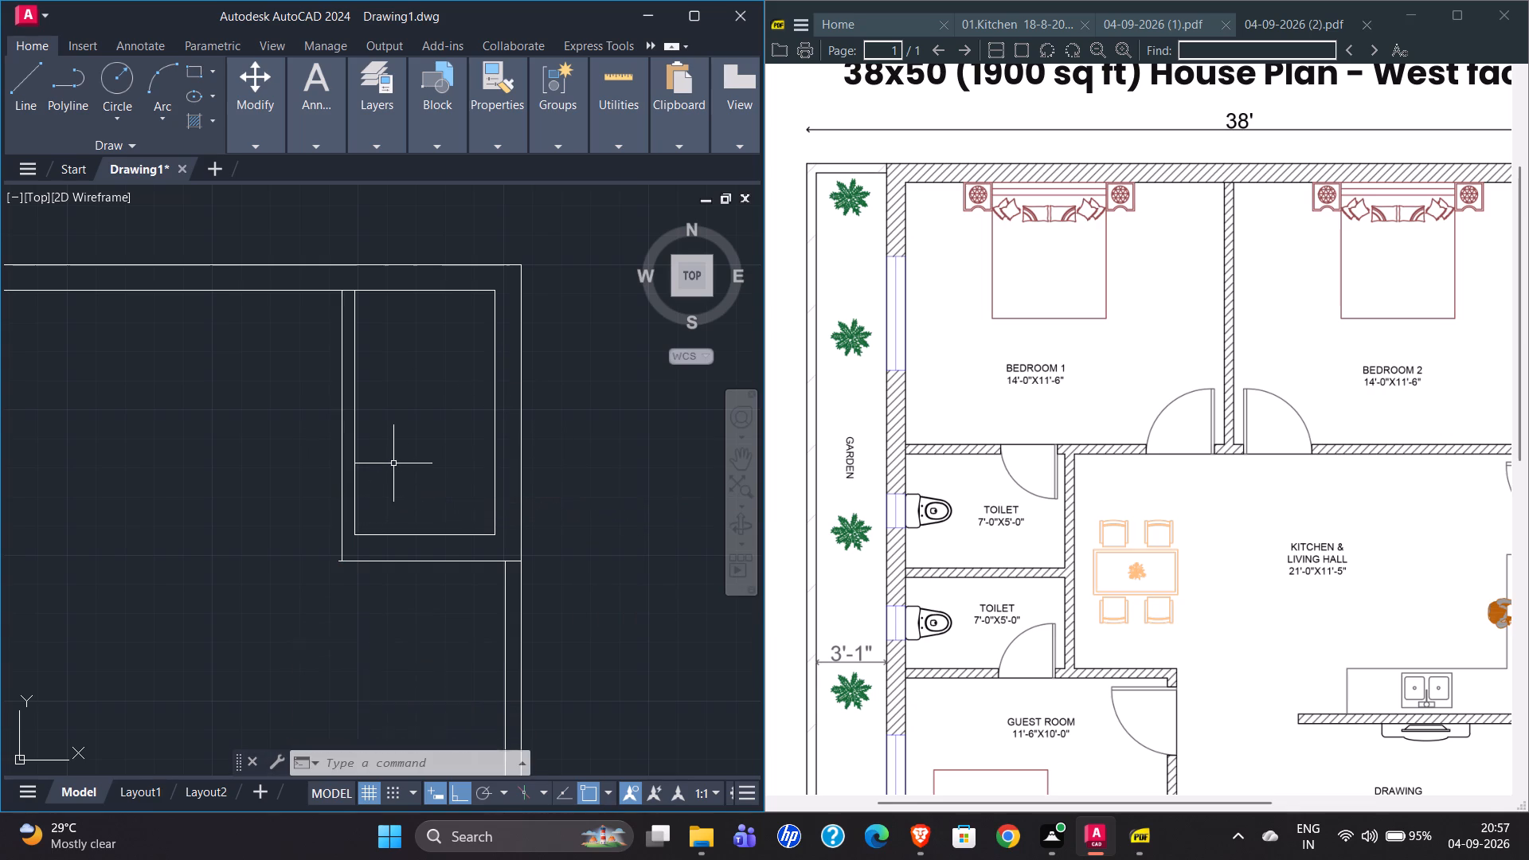
pyautogui.press('t')
pyautogui.press('r')
pyautogui.press('Return')
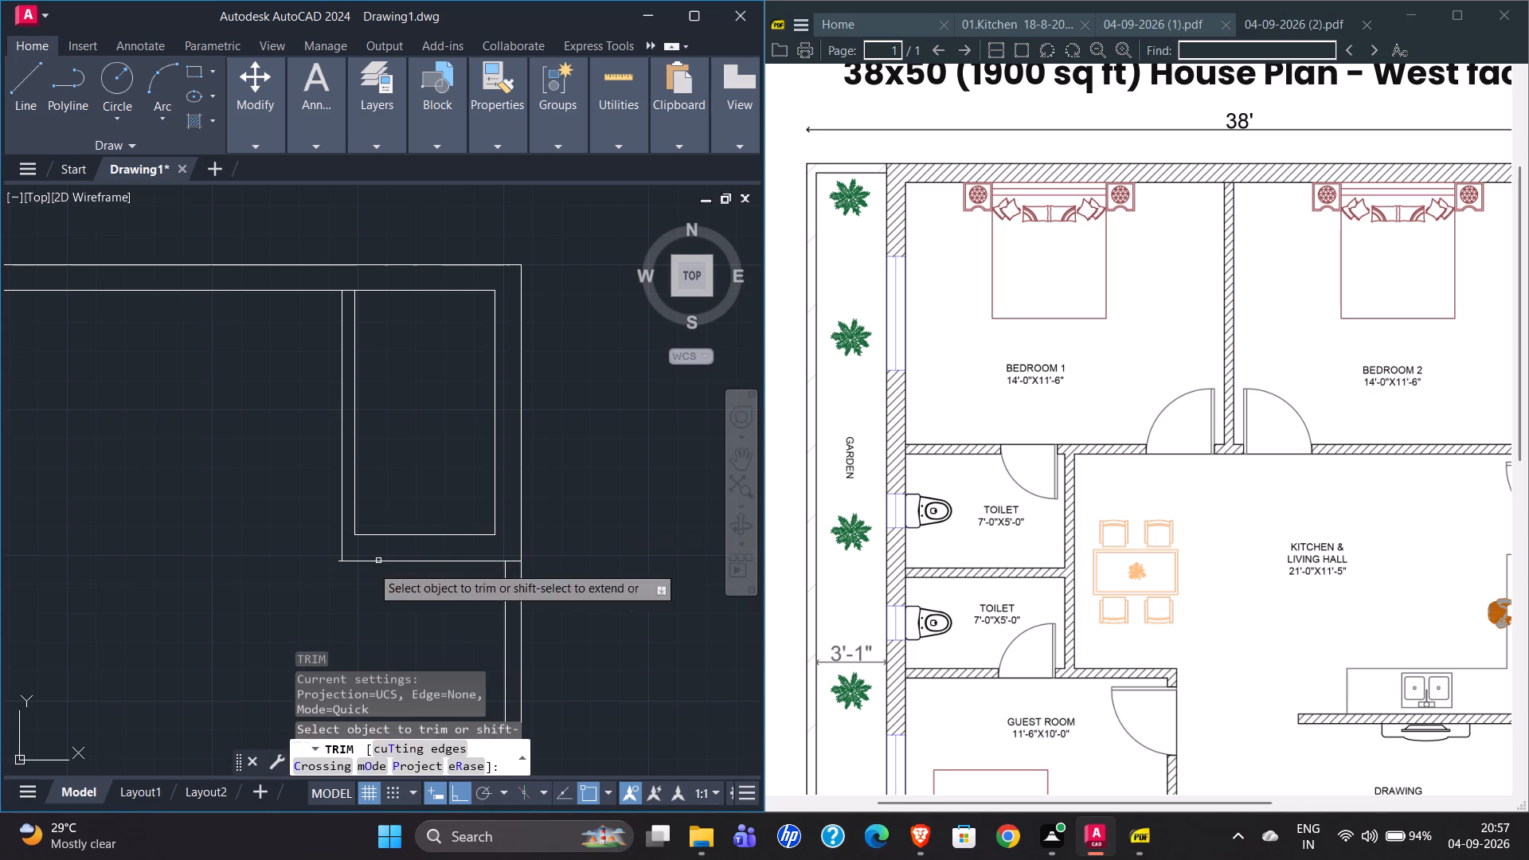
pyautogui.click(336, 560)
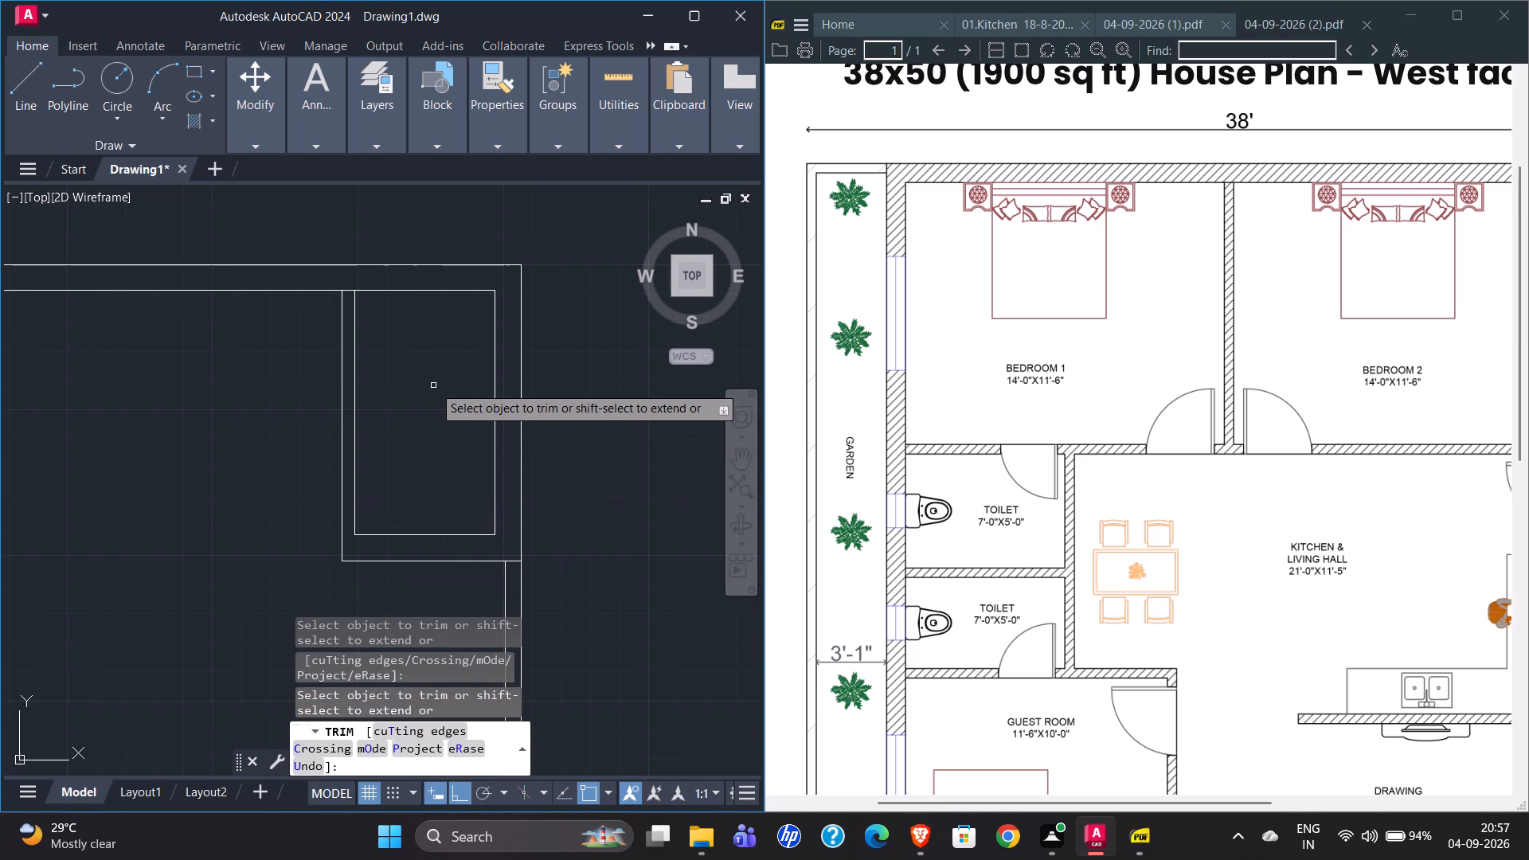
pyautogui.press('Escape')
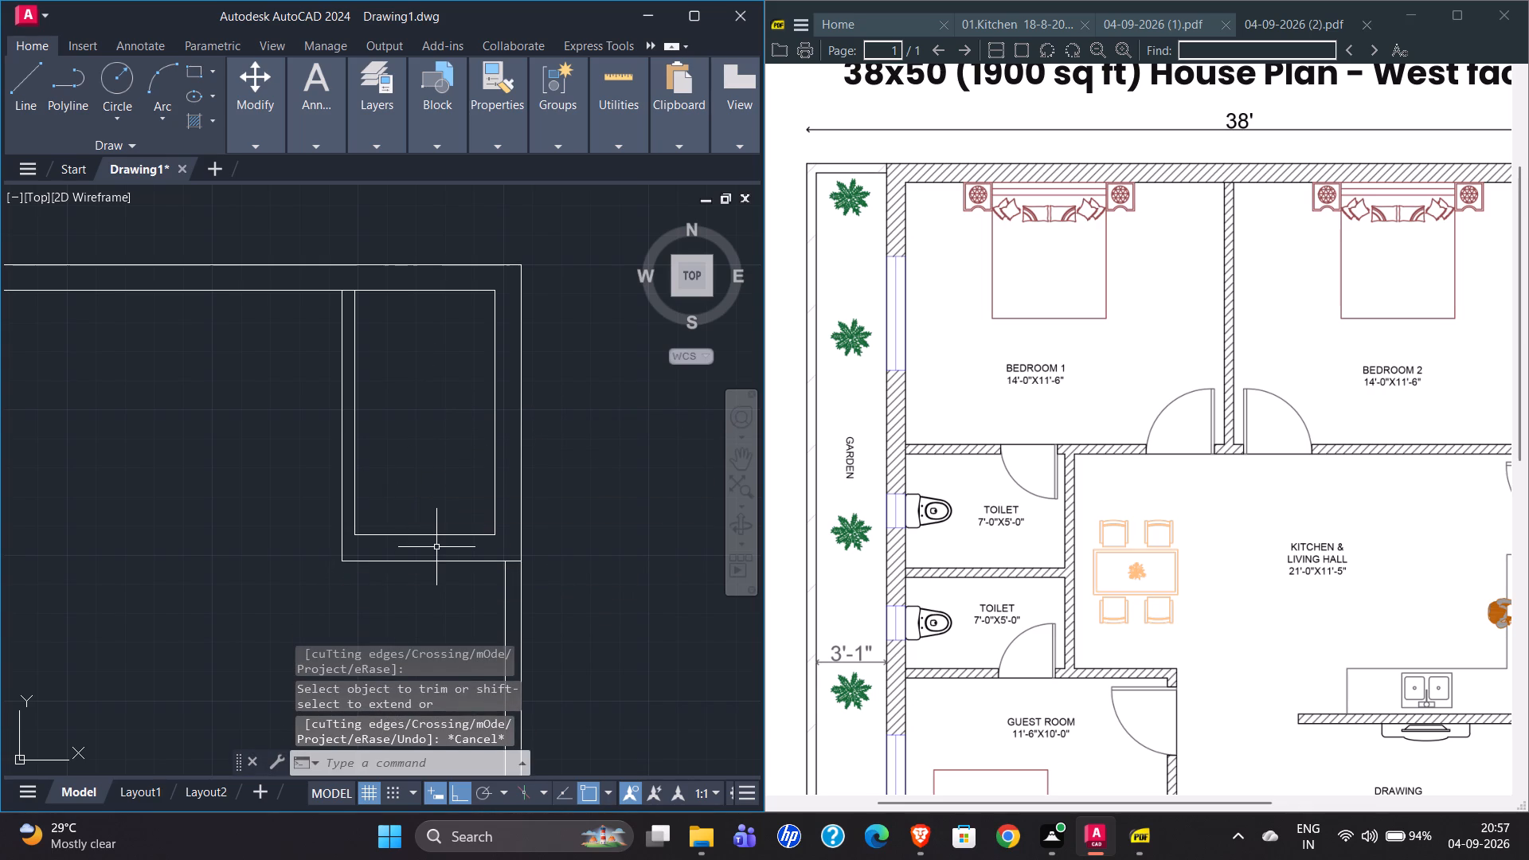
# Inspect the top wall and the upper corner of the garden strip in the drawing.
pyautogui.scroll(-1, 334, 500)
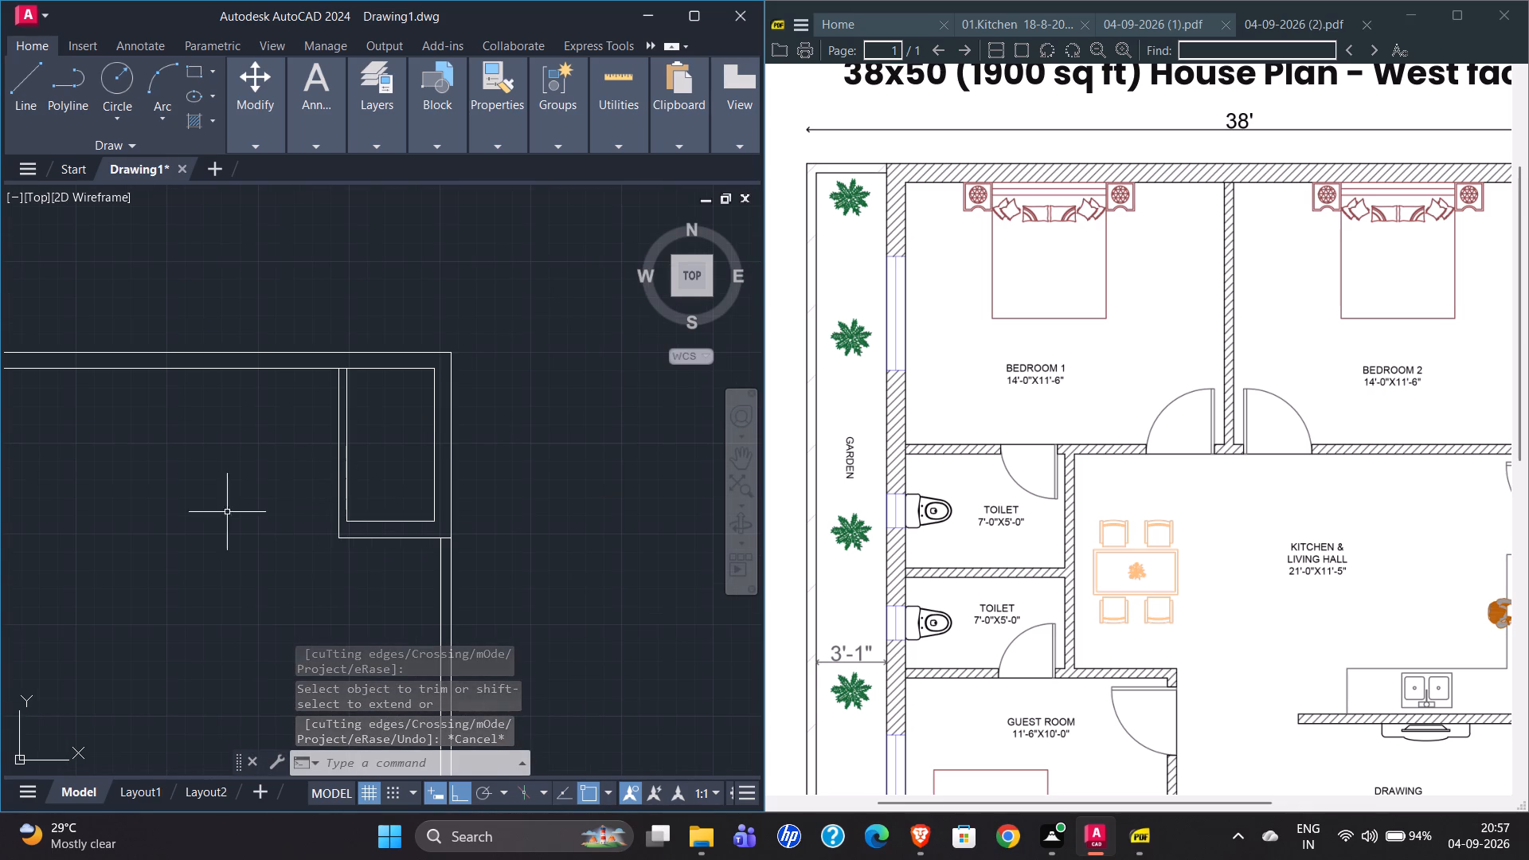
pyautogui.scroll(-2, 464, 494)
pyautogui.scroll(1, 87, 459)
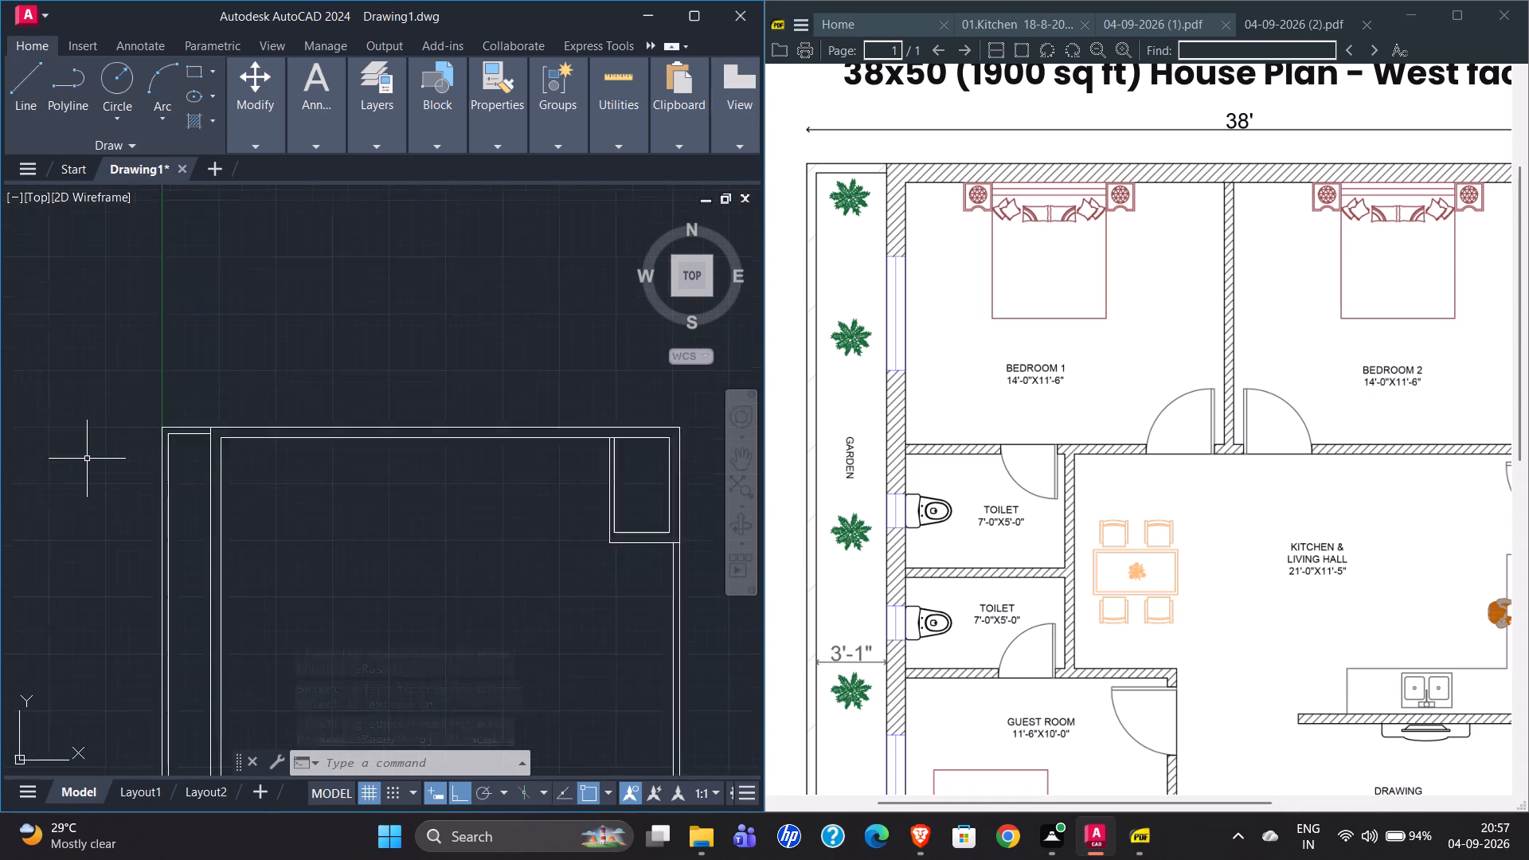
pyautogui.scroll(1, 87, 459)
pyautogui.scroll(-1, 51, 478)
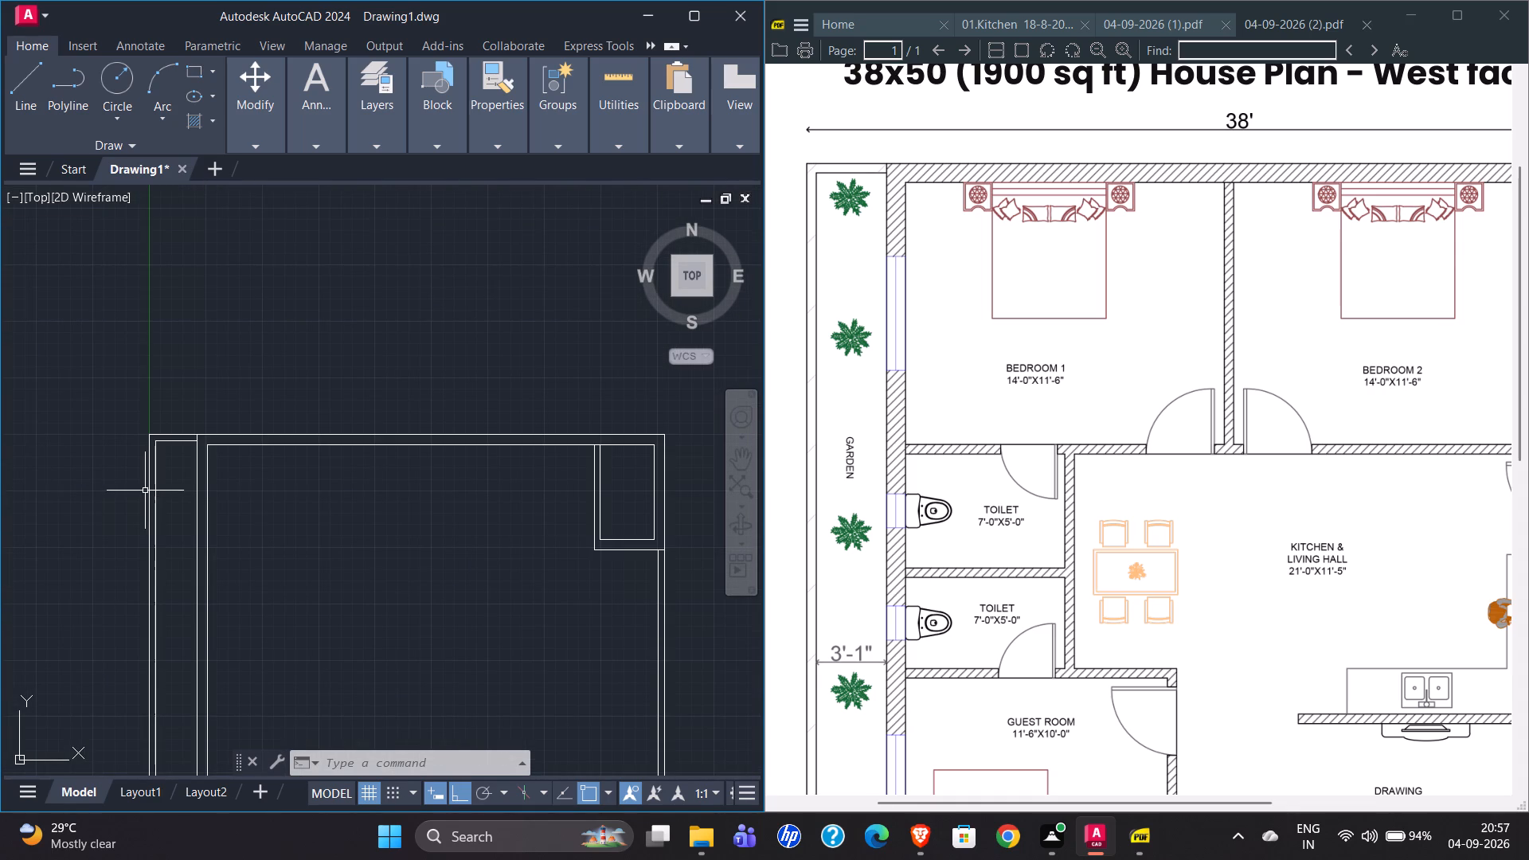
pyautogui.scroll(2, 178, 463)
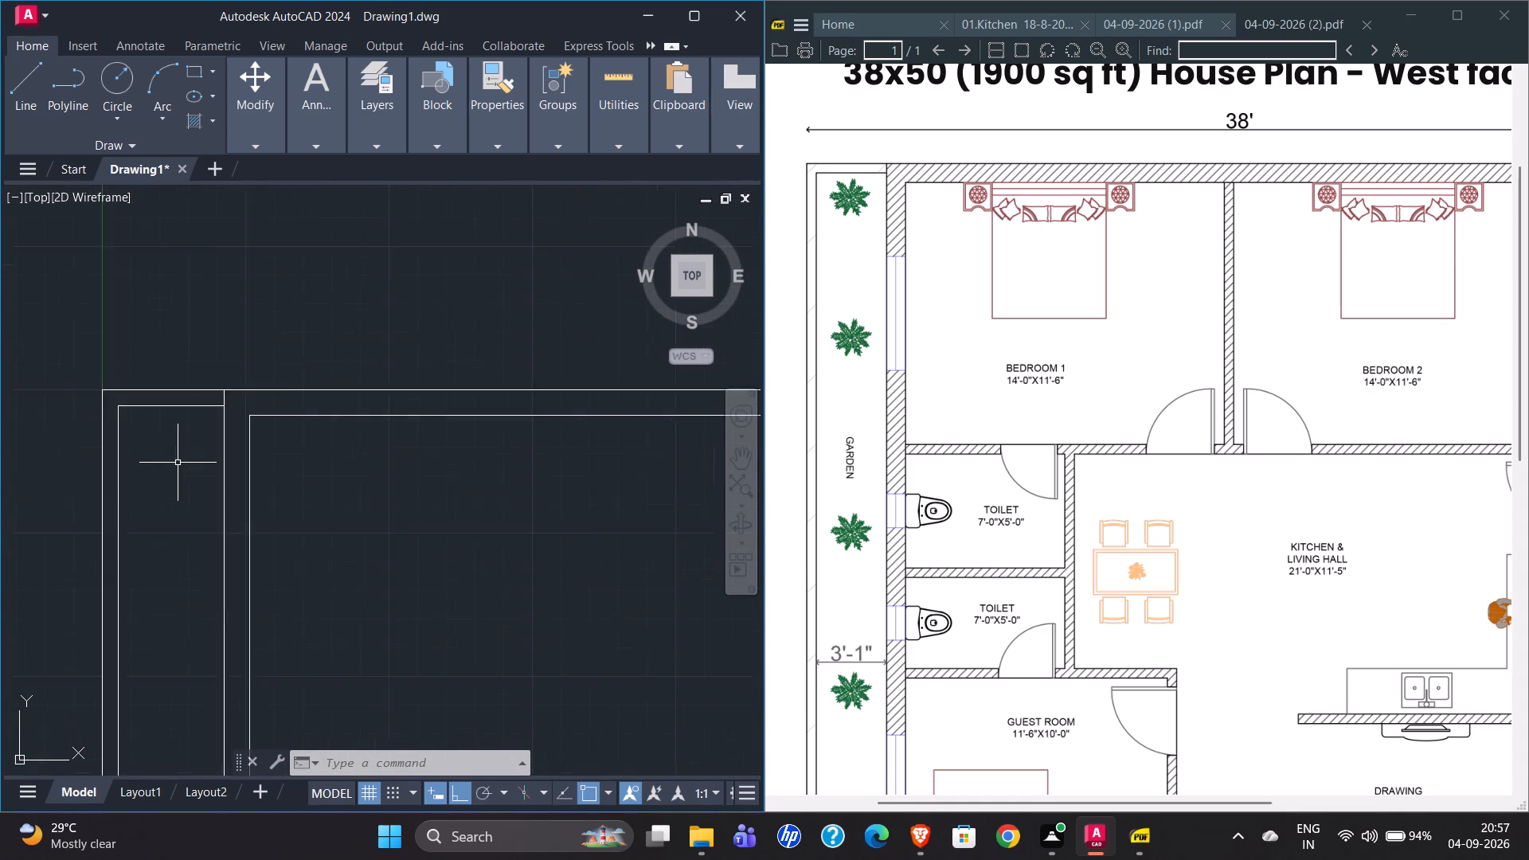
pyautogui.scroll(1, 178, 463)
pyautogui.scroll(-4, 54, 471)
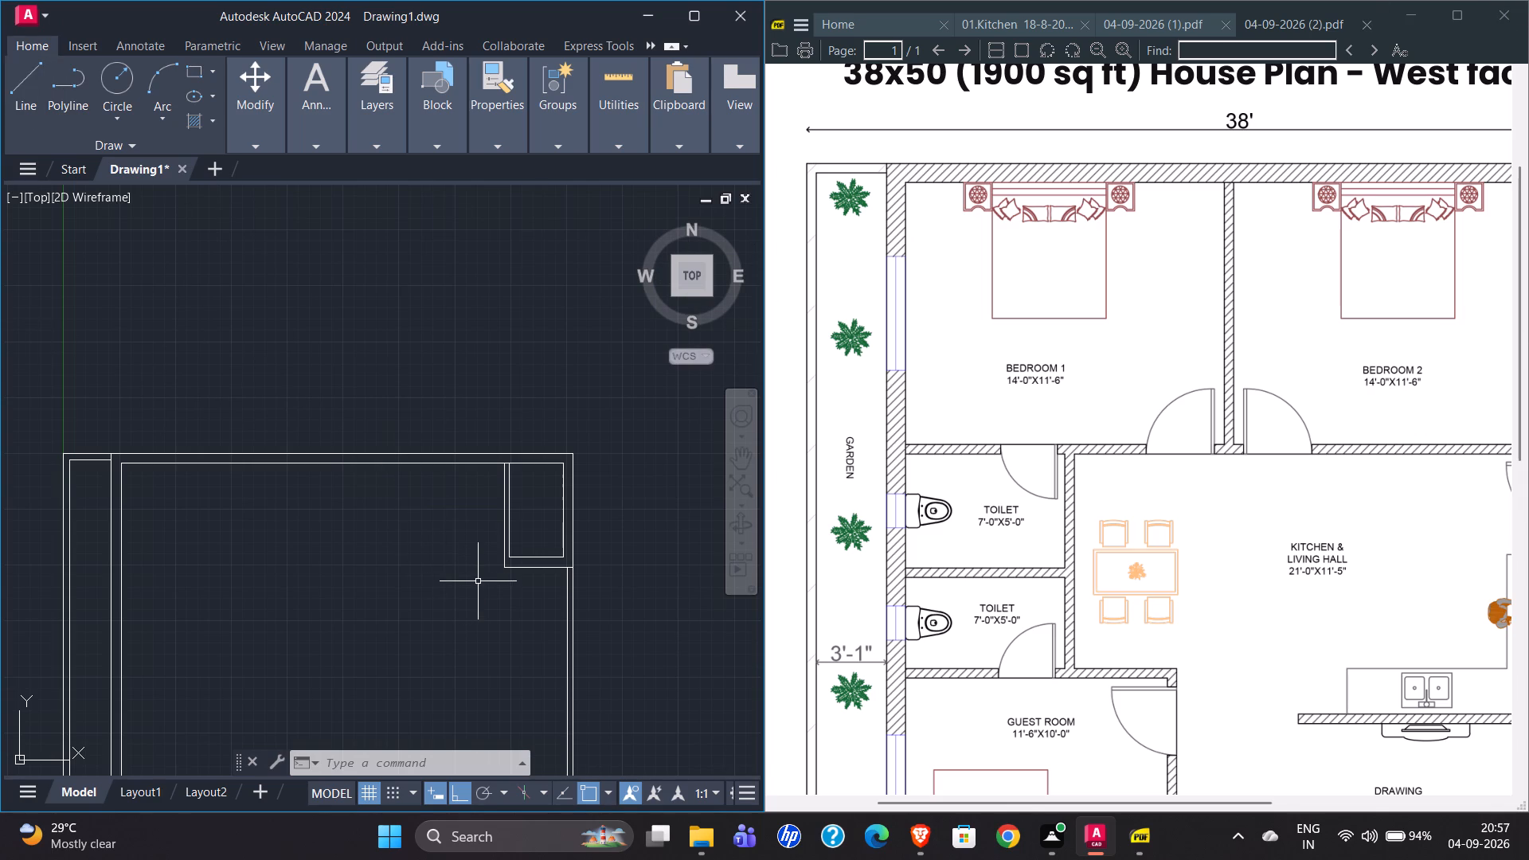
# Offset the small toilet's outer vertical wall line 14' across Bedroom 2 toward Bedroom 1.
pyautogui.scroll(2, 506, 515)
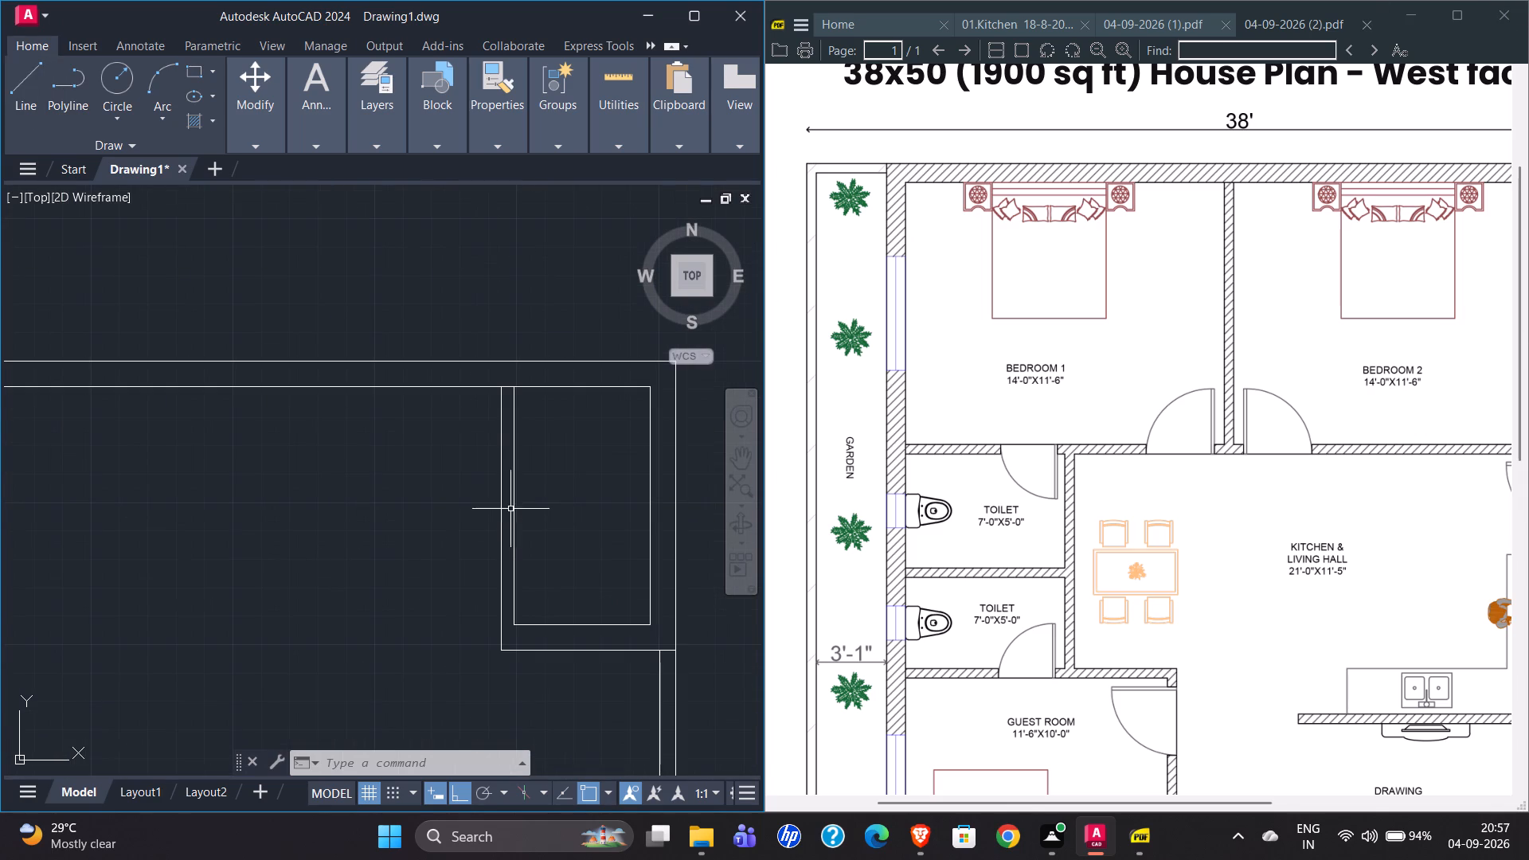
pyautogui.click(502, 509)
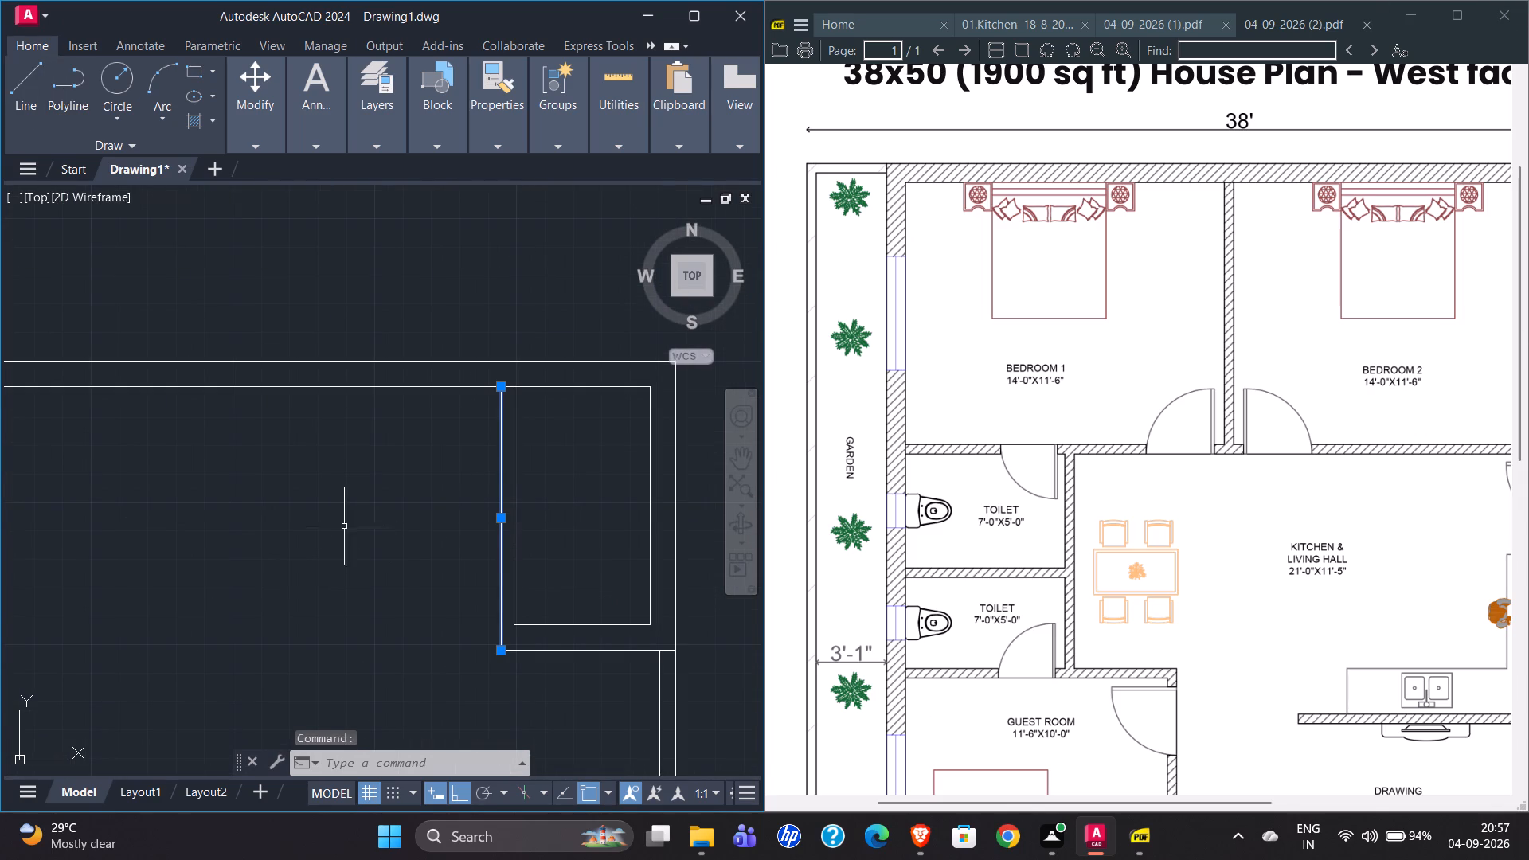
pyautogui.scroll(-1, 333, 528)
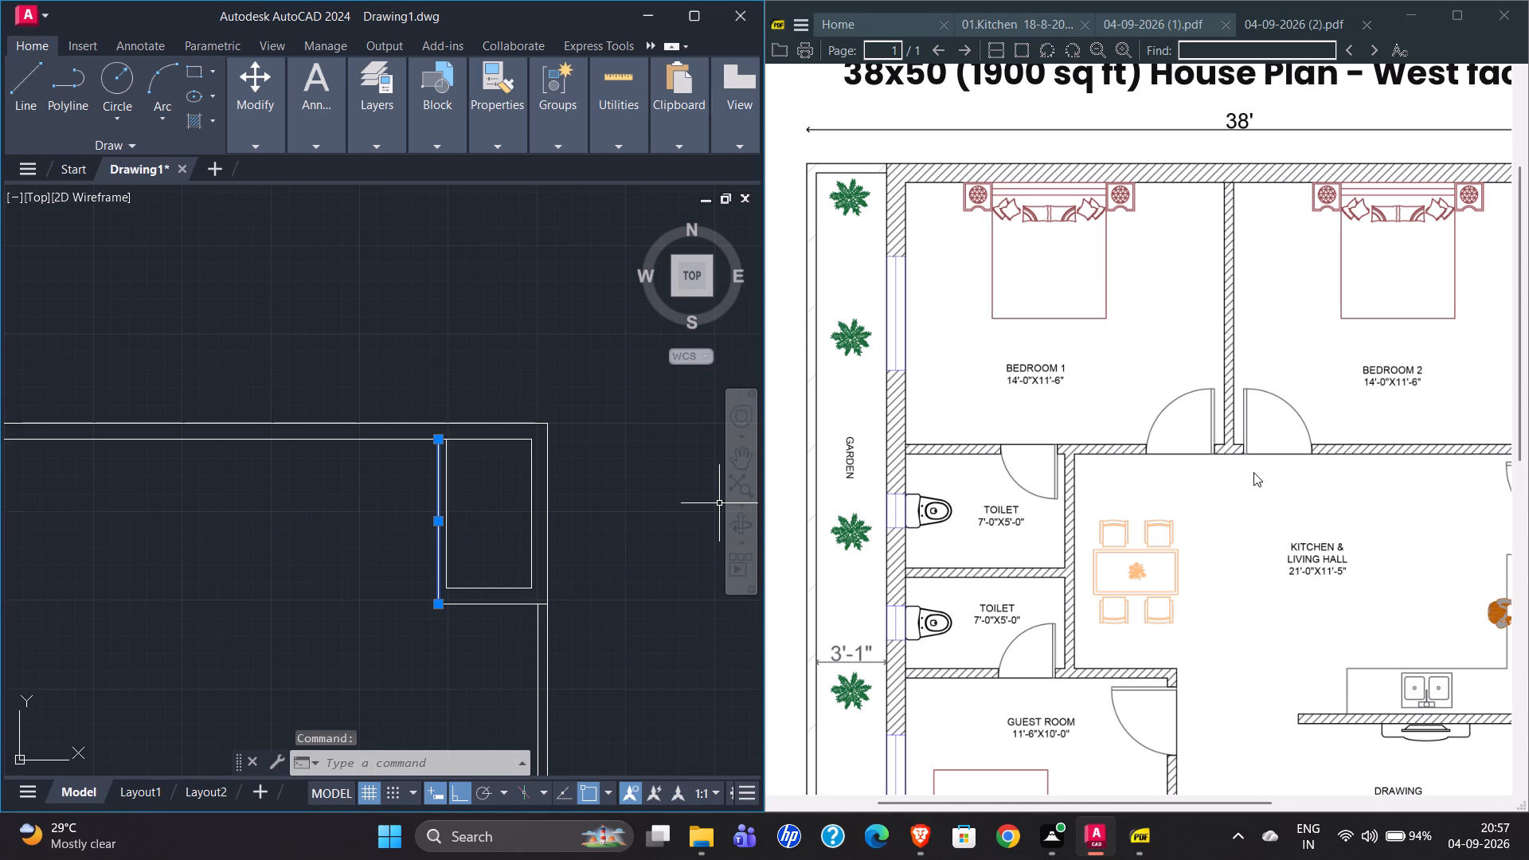
pyautogui.hscroll(3, 1253, 472)
pyautogui.hscroll(-1, 1253, 472)
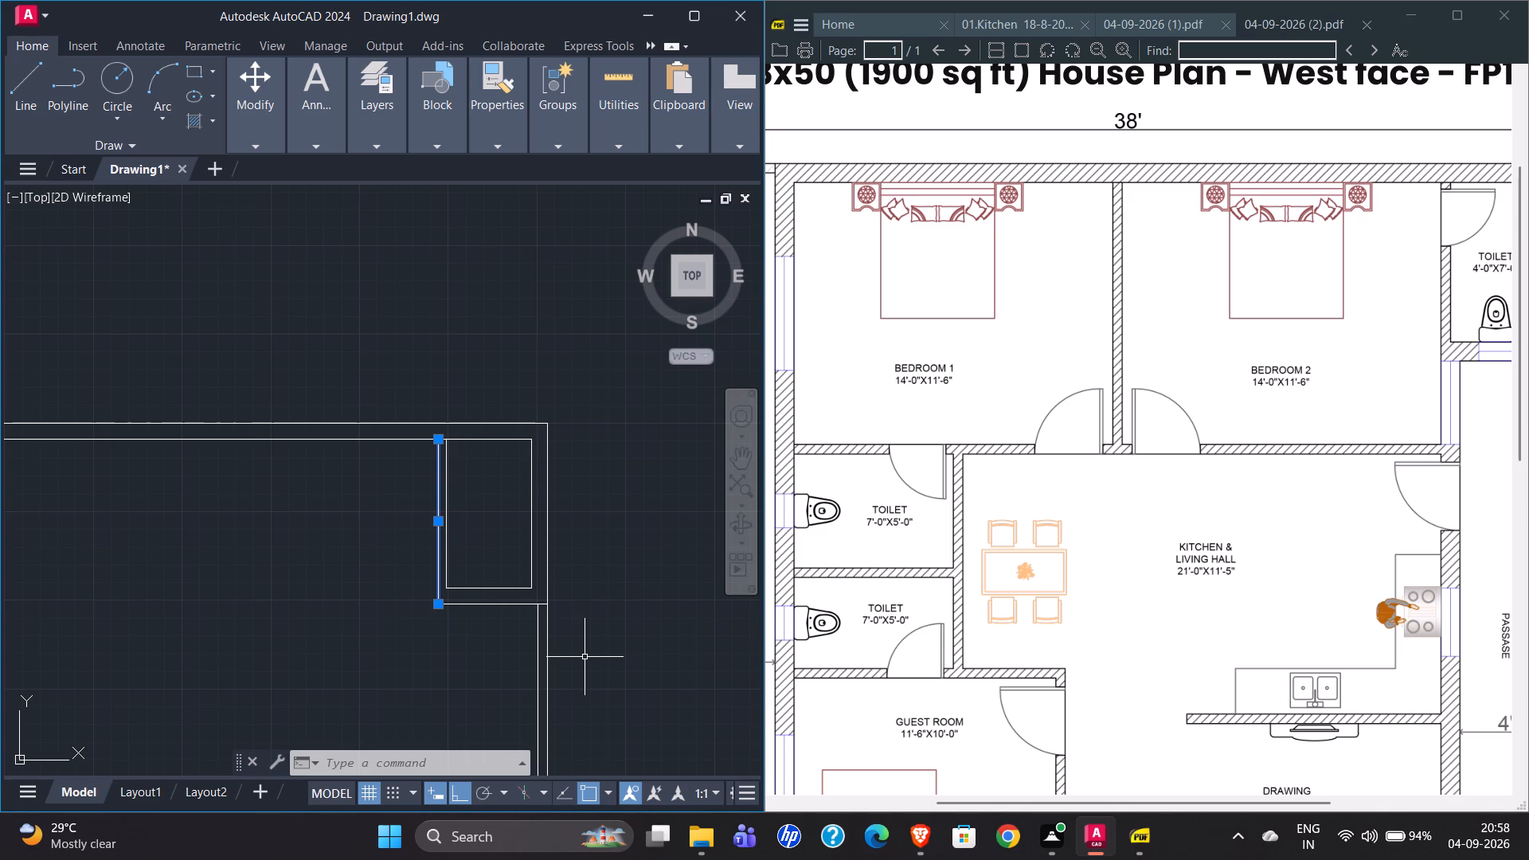
pyautogui.press('o')
pyautogui.press('Return')
pyautogui.scroll(-1, 712, 528)
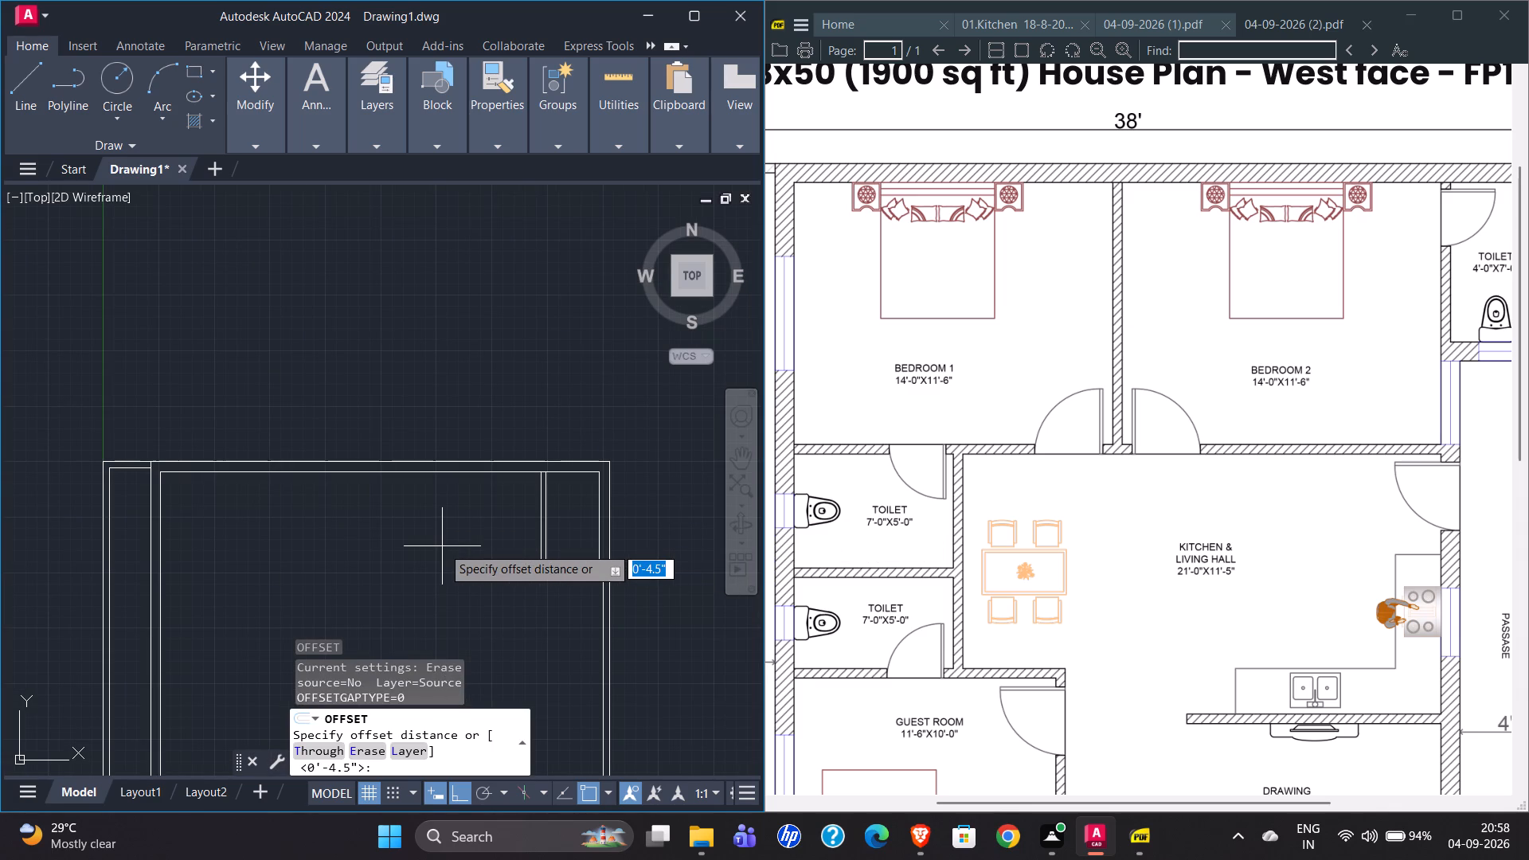
pyautogui.write("14'")
pyautogui.press('Return')
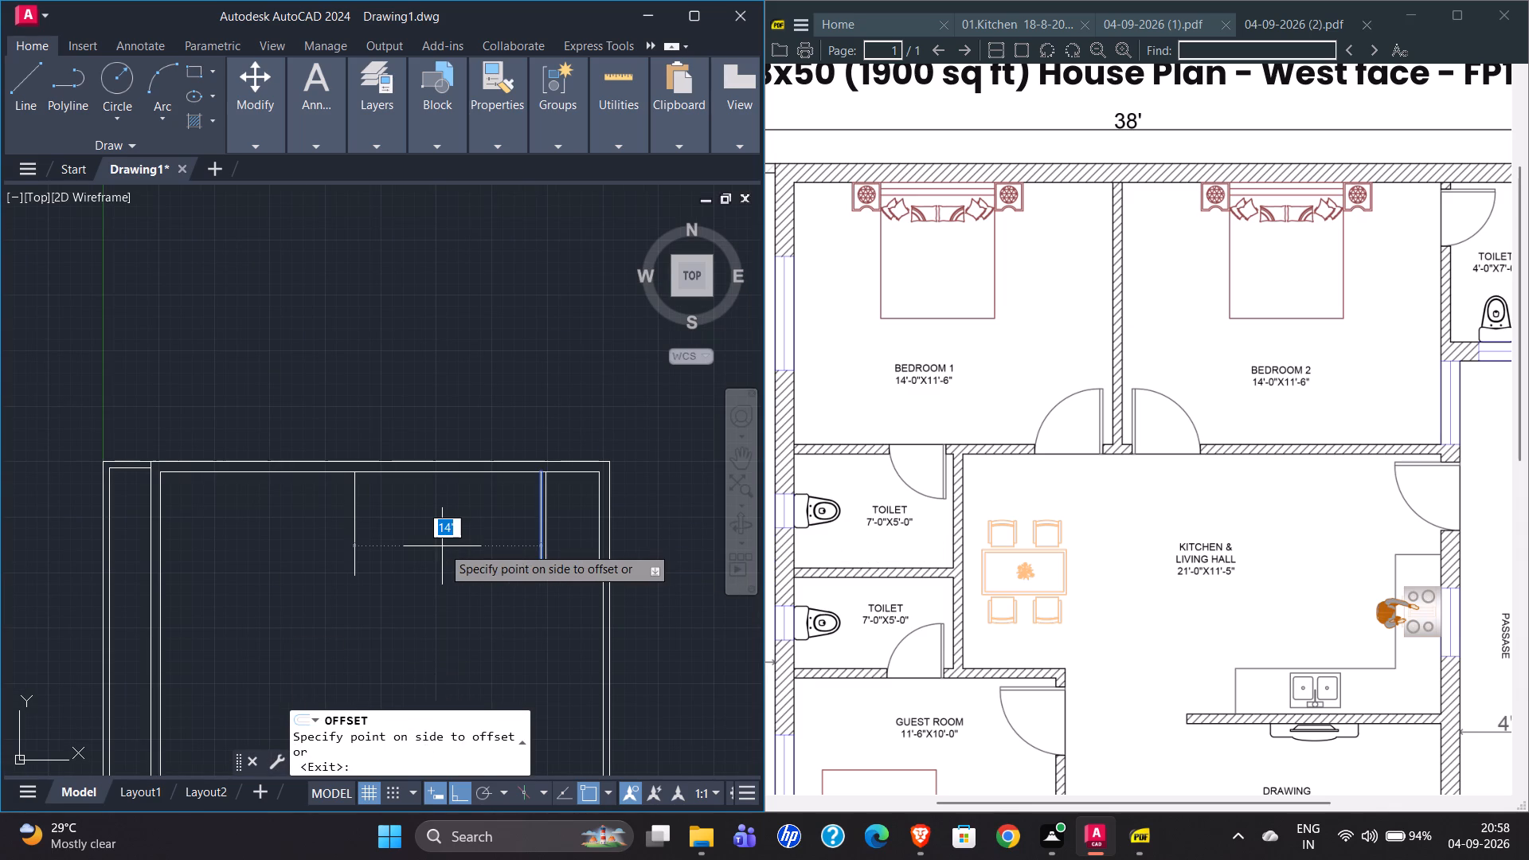
pyautogui.click(294, 559)
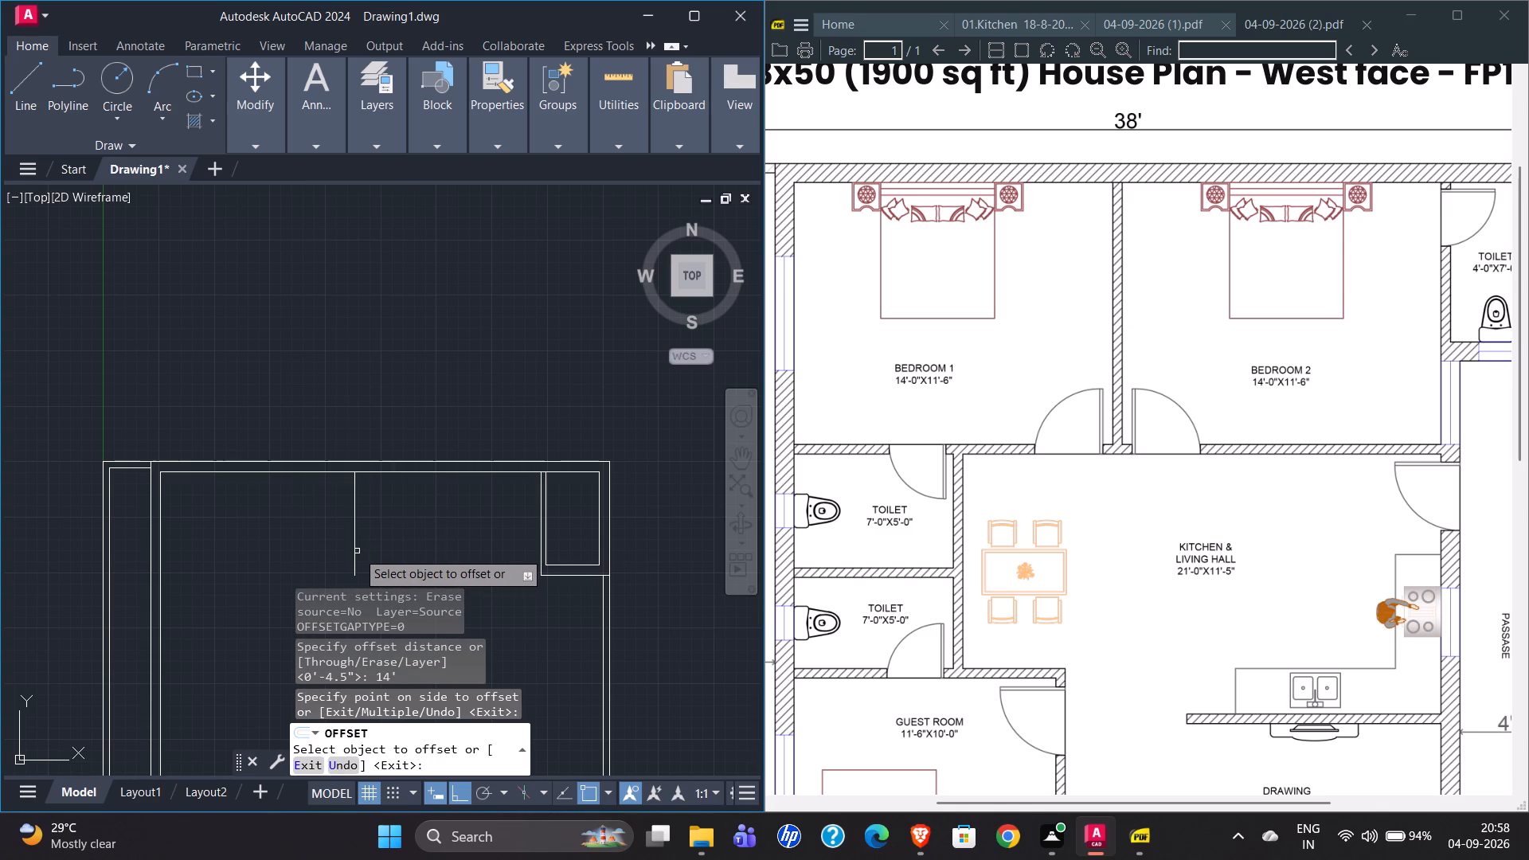
# Offset the new vertical line 4.5" toward Bedroom 1 to form the partition between the two bedrooms.
pyautogui.click(354, 551)
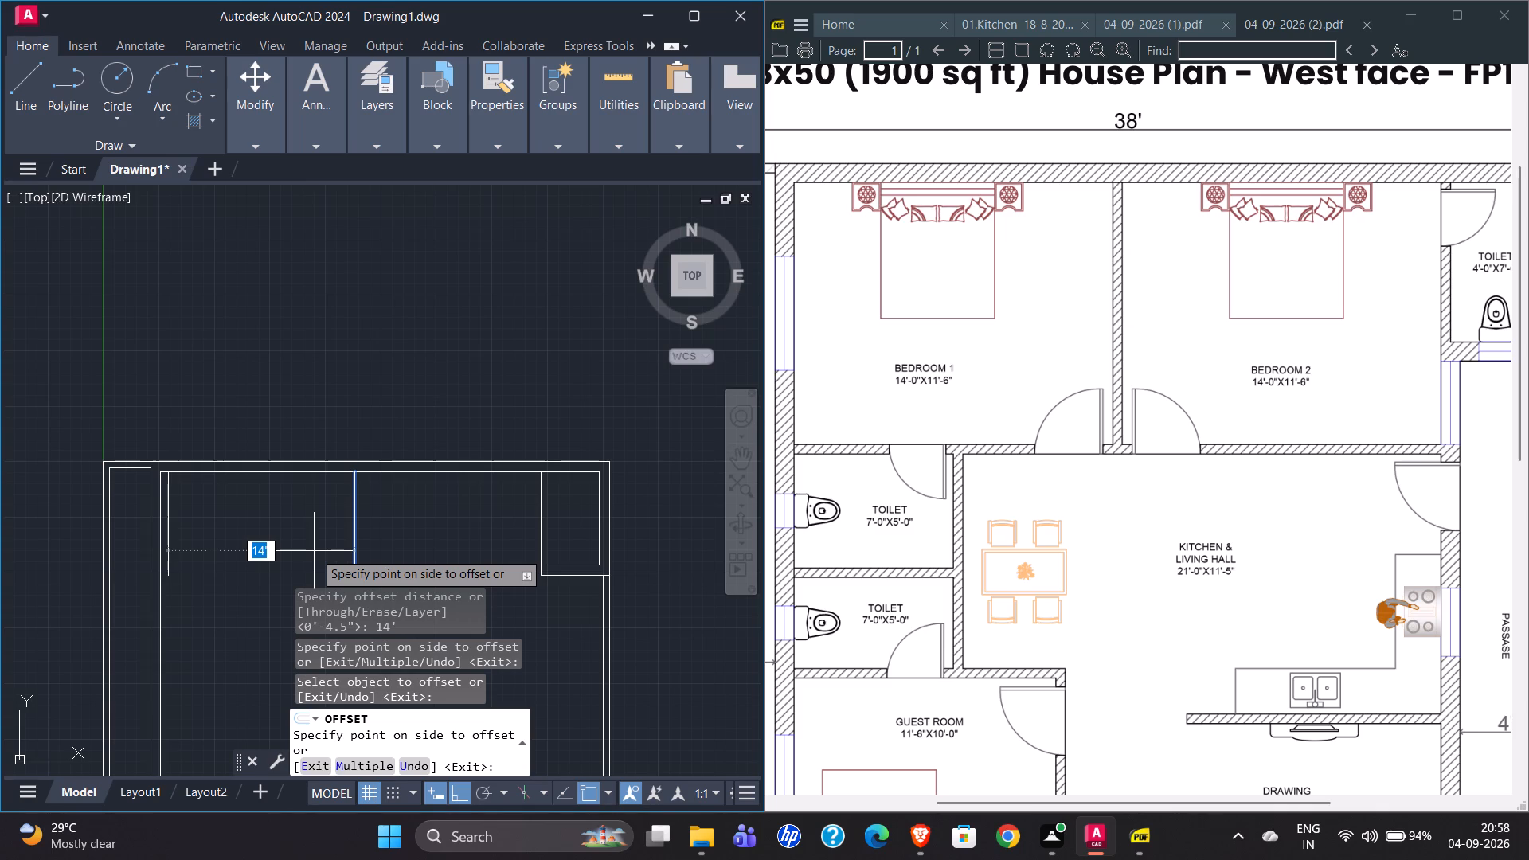
pyautogui.write('4.5"')
pyautogui.press('Return')
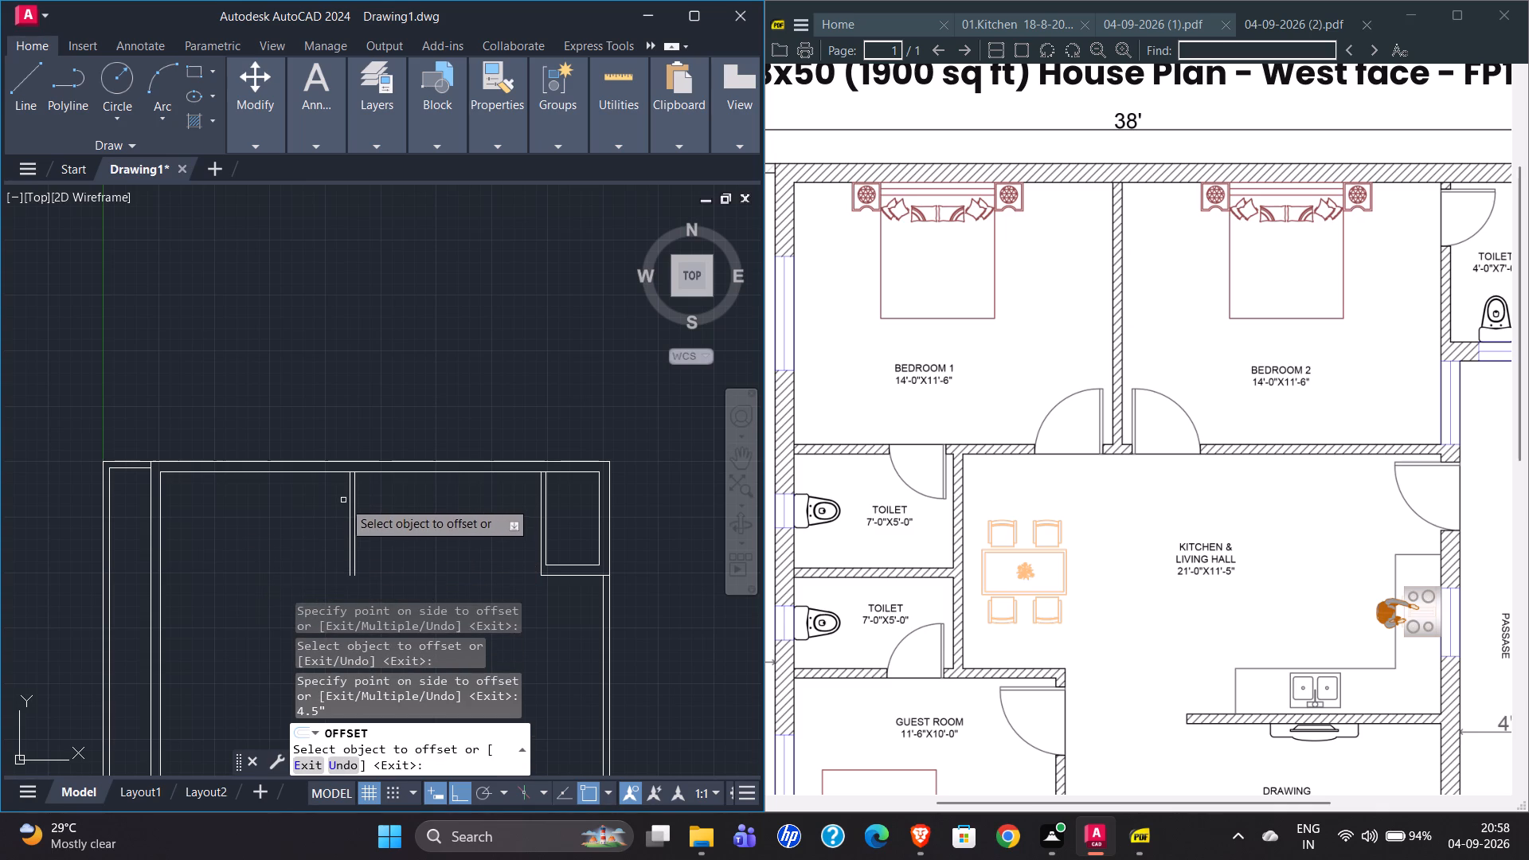
pyautogui.press('Escape')
# Measure Bedroom 1's inner width along the top wall, from the garden-side wall to the new partition.
pyautogui.click(23, 78)
pyautogui.scroll(2, 194, 505)
pyautogui.click(104, 426)
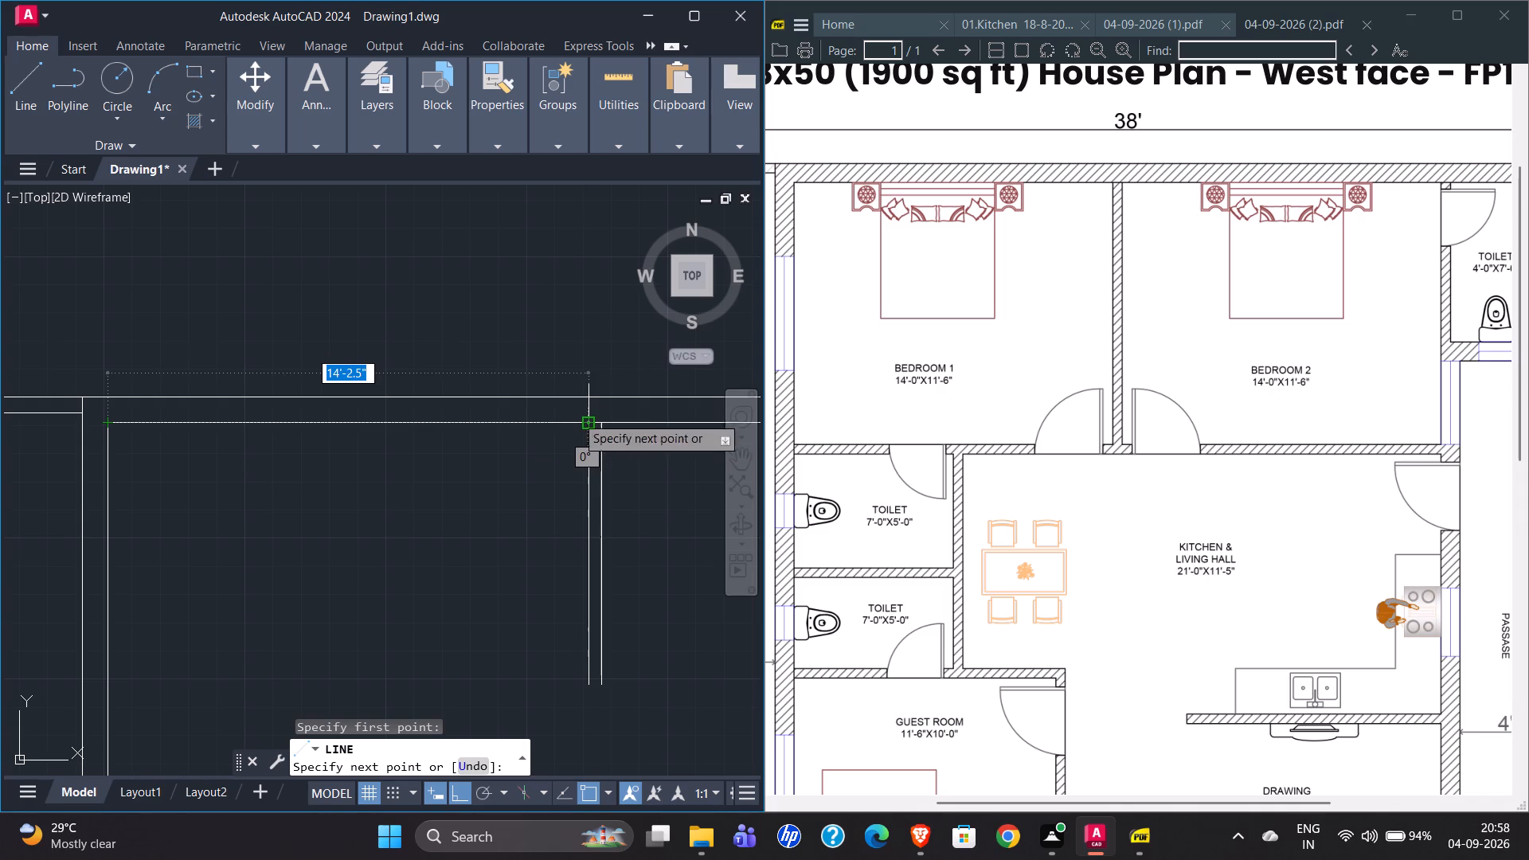
pyautogui.press('Escape')
# Compare the bedroom layout with the PDF plan and measure the garden strip's clear width at its upper end.
pyautogui.scroll(-1, 304, 318)
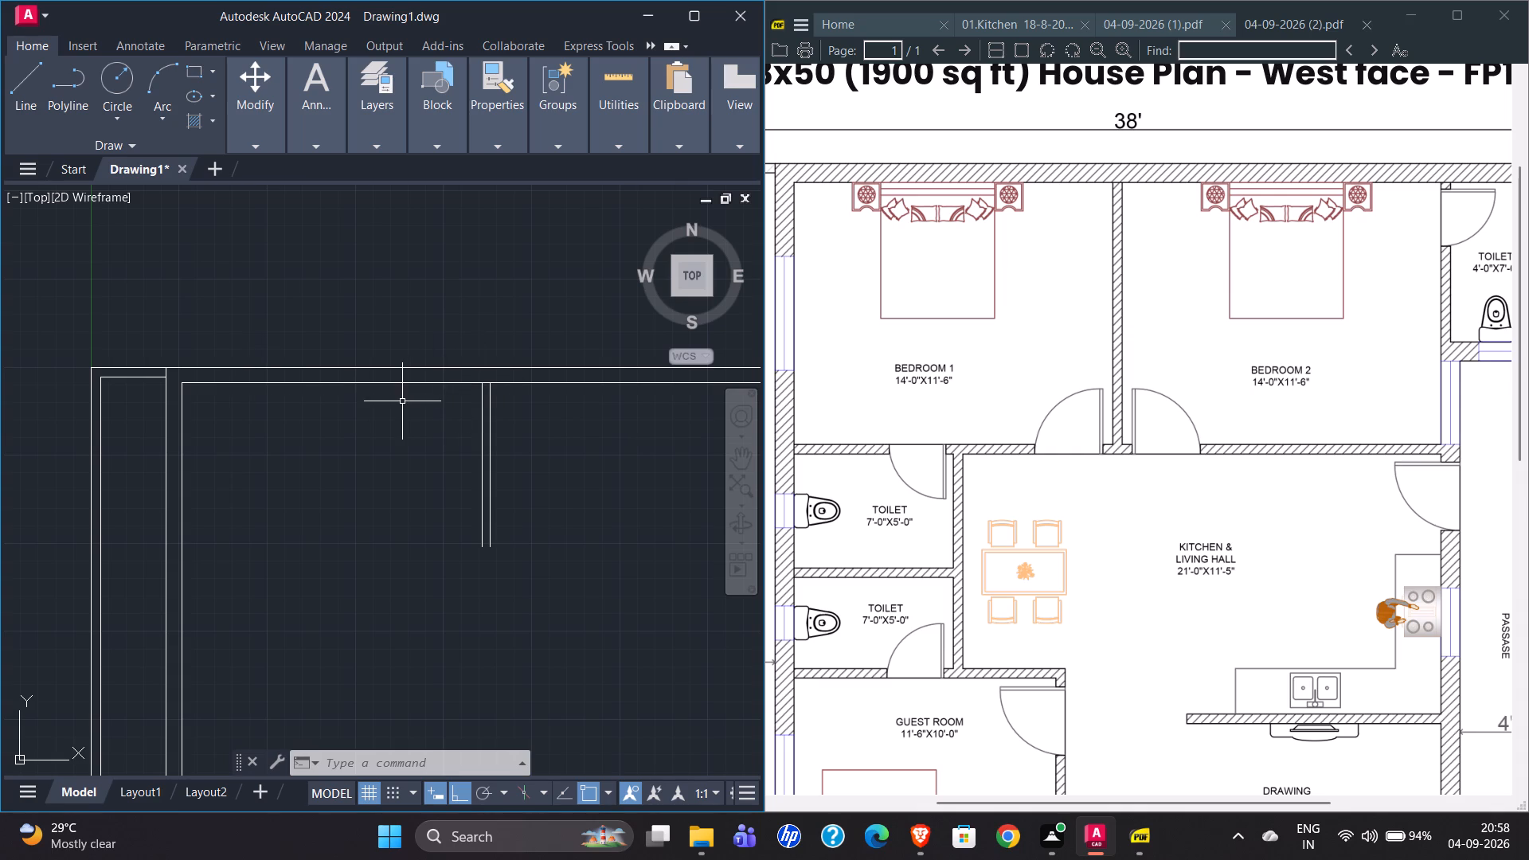
pyautogui.scroll(-1, 293, 475)
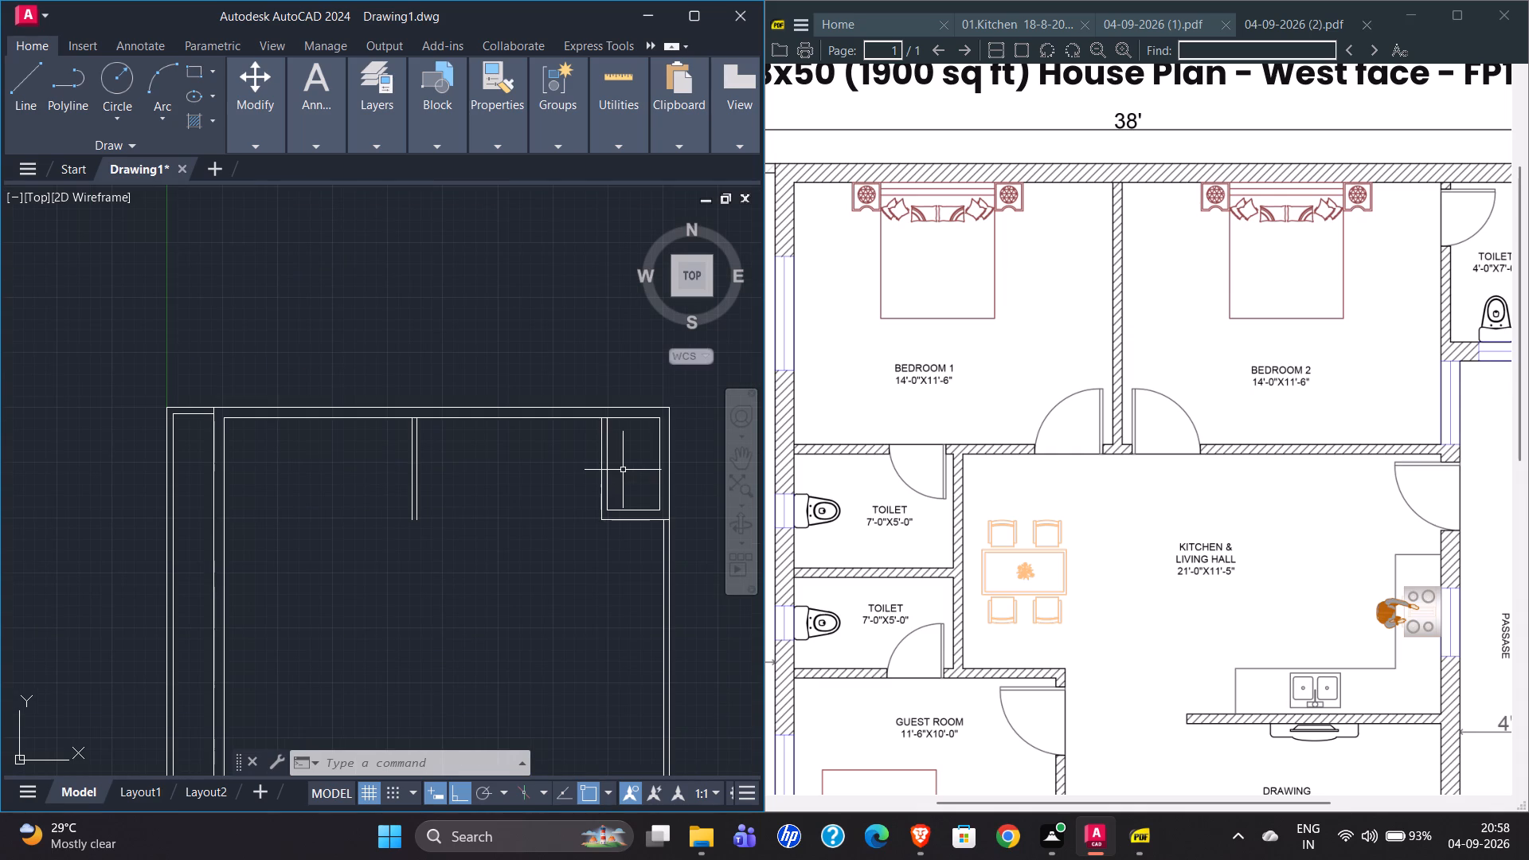
pyautogui.scroll(1, 605, 467)
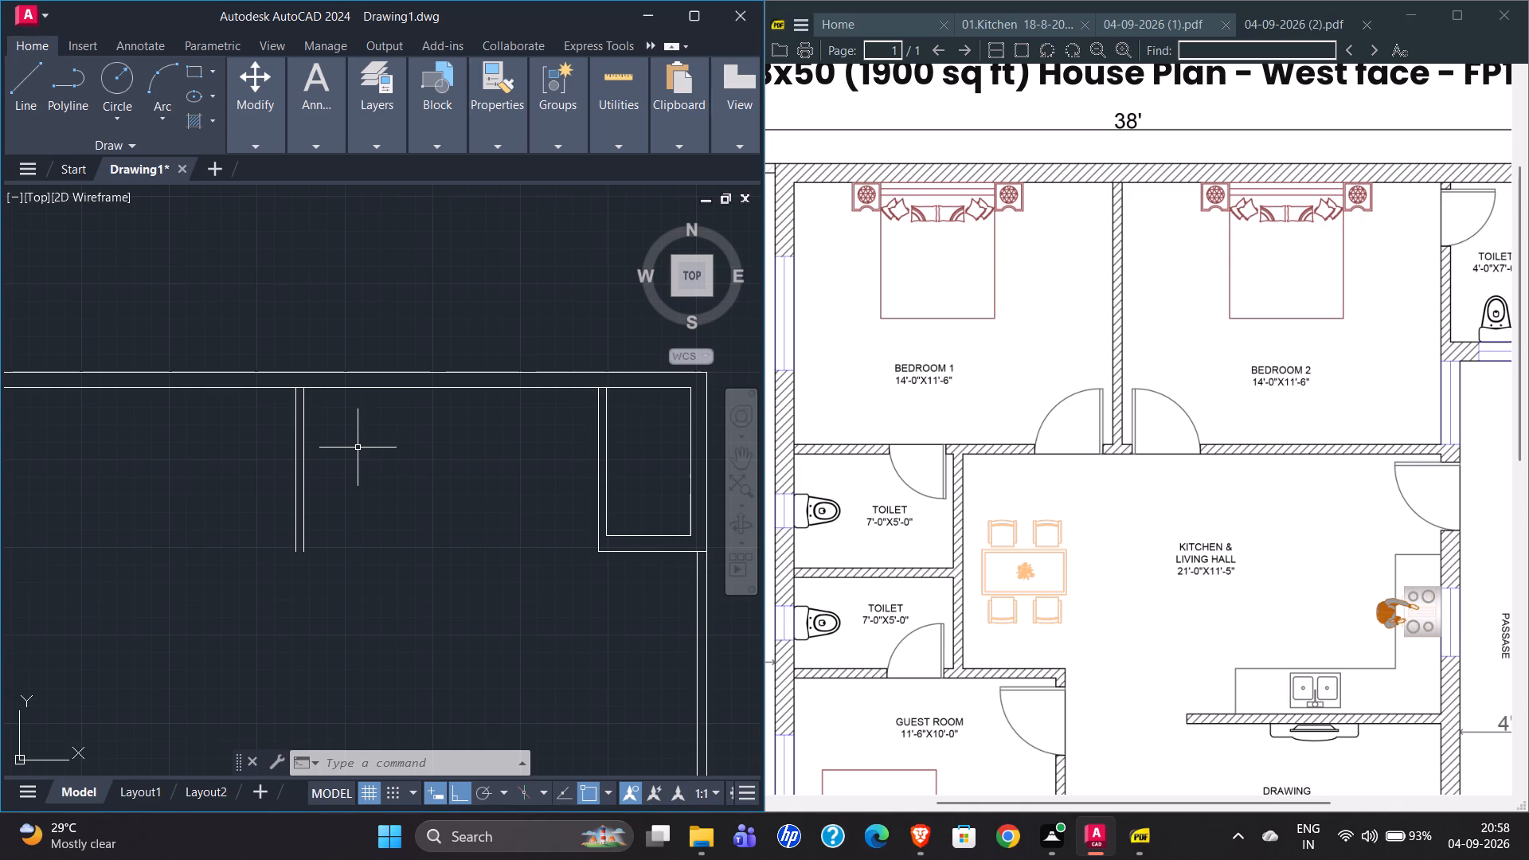
pyautogui.scroll(-1, 369, 439)
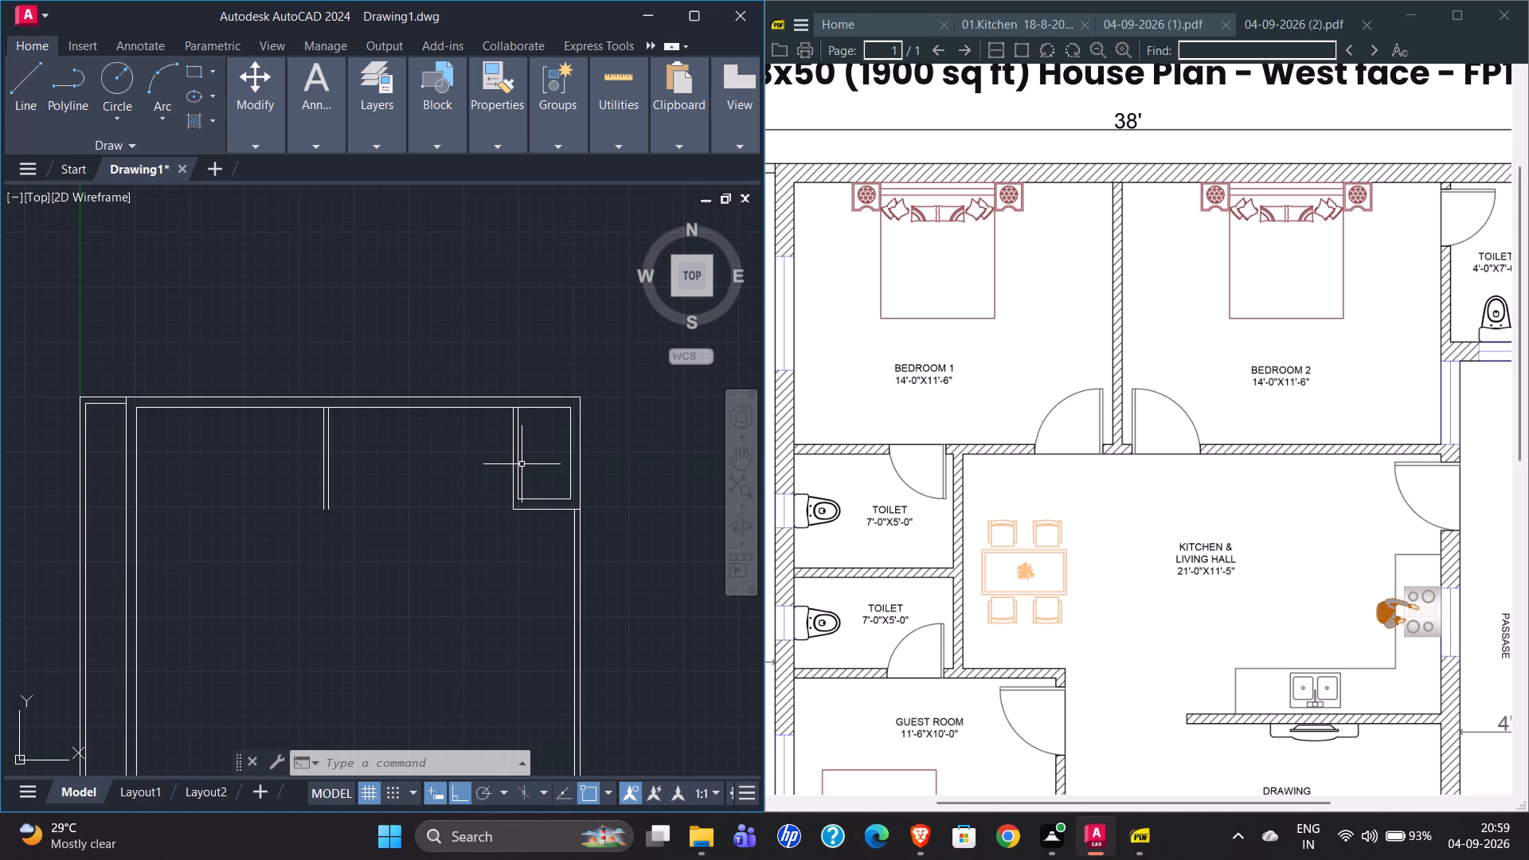
pyautogui.hscroll(-3, 1528, 346)
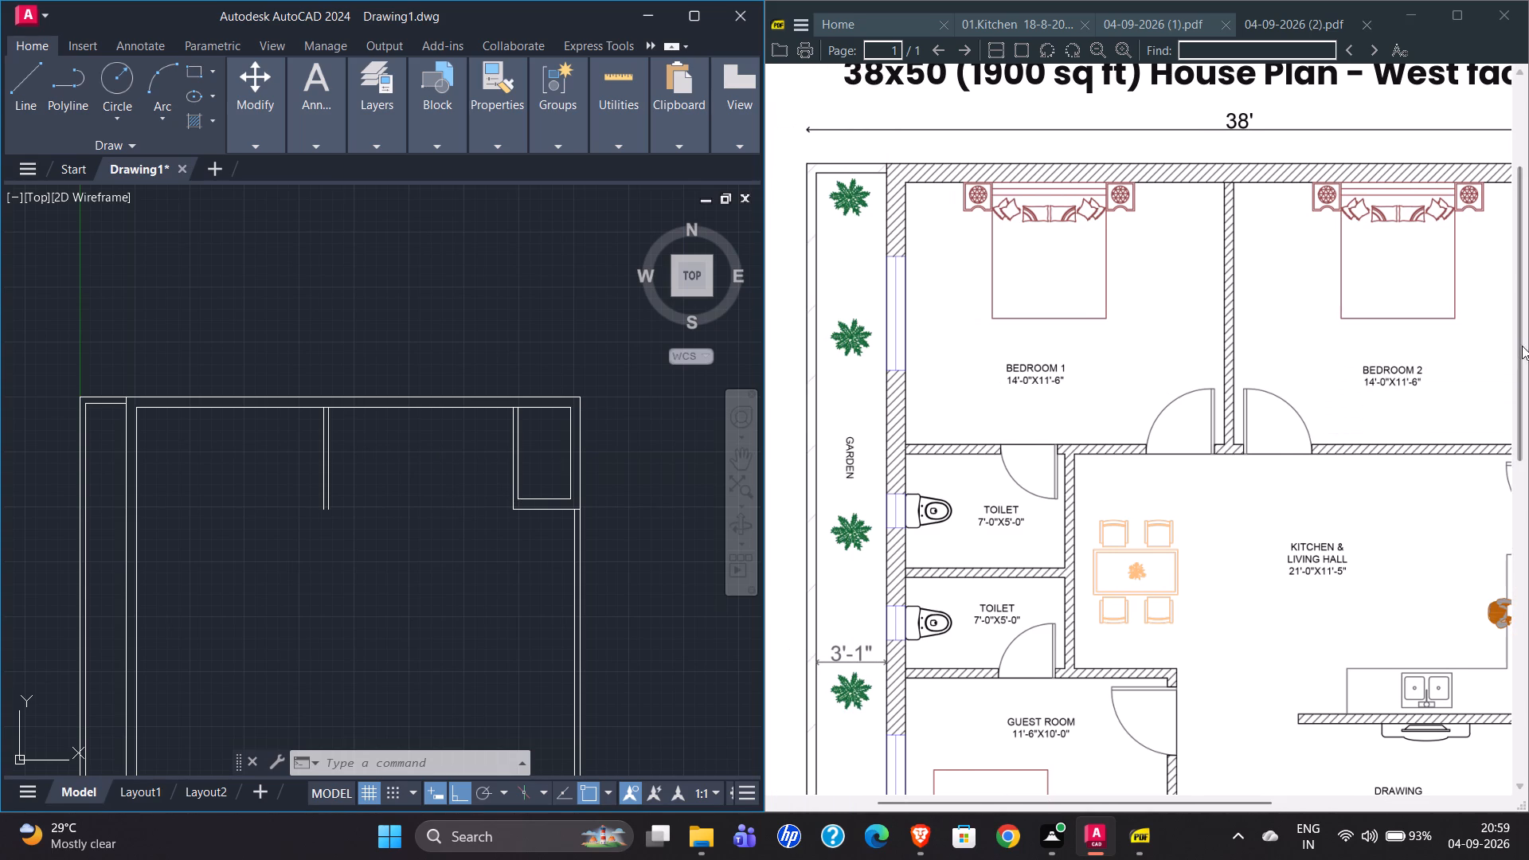
pyautogui.hscroll(1, 1447, 344)
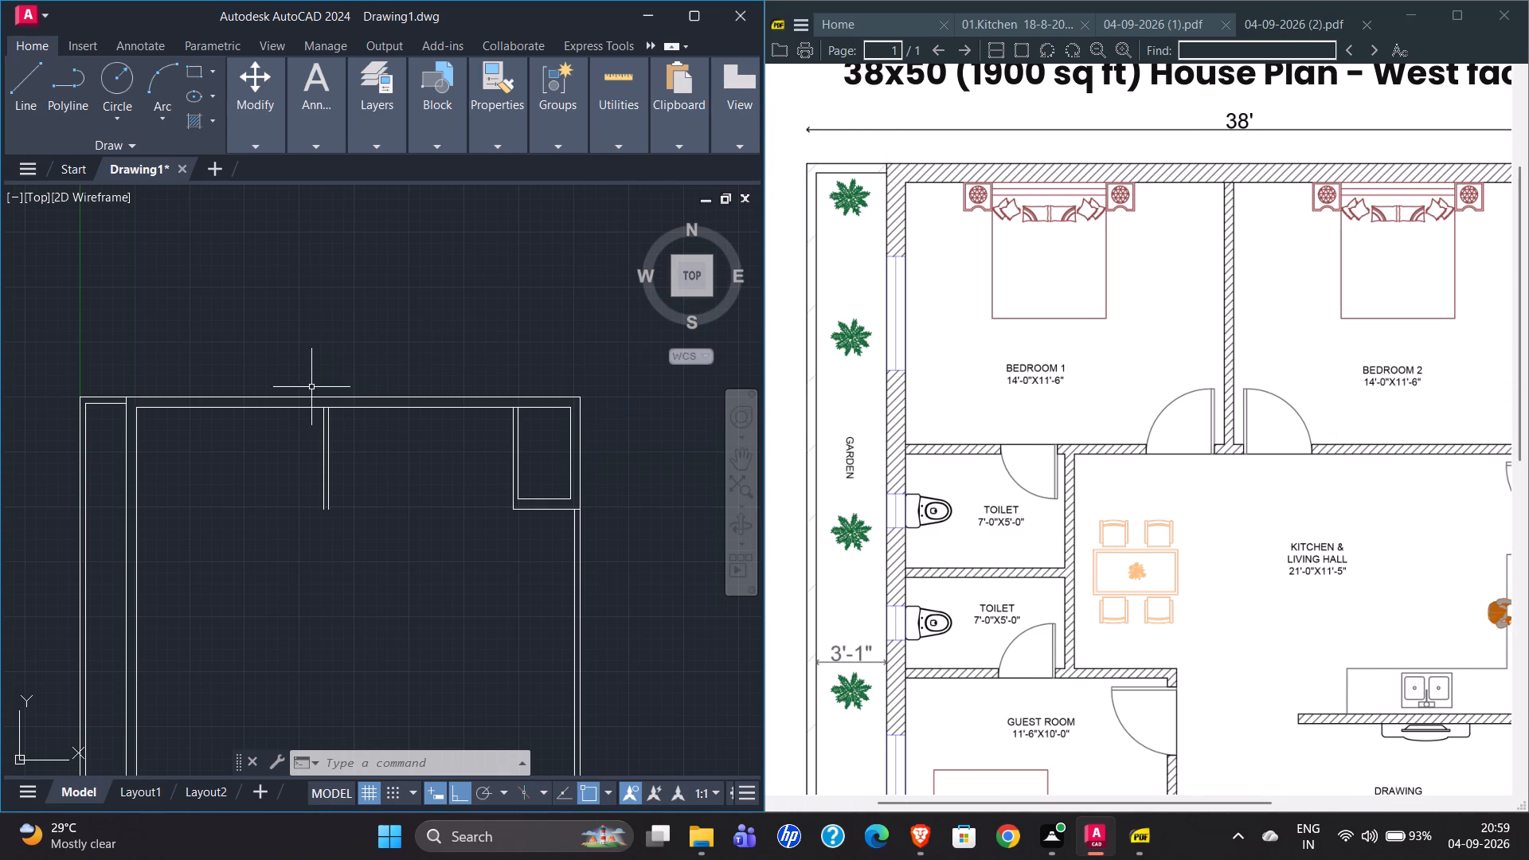
pyautogui.scroll(2, 68, 407)
pyautogui.click(16, 83)
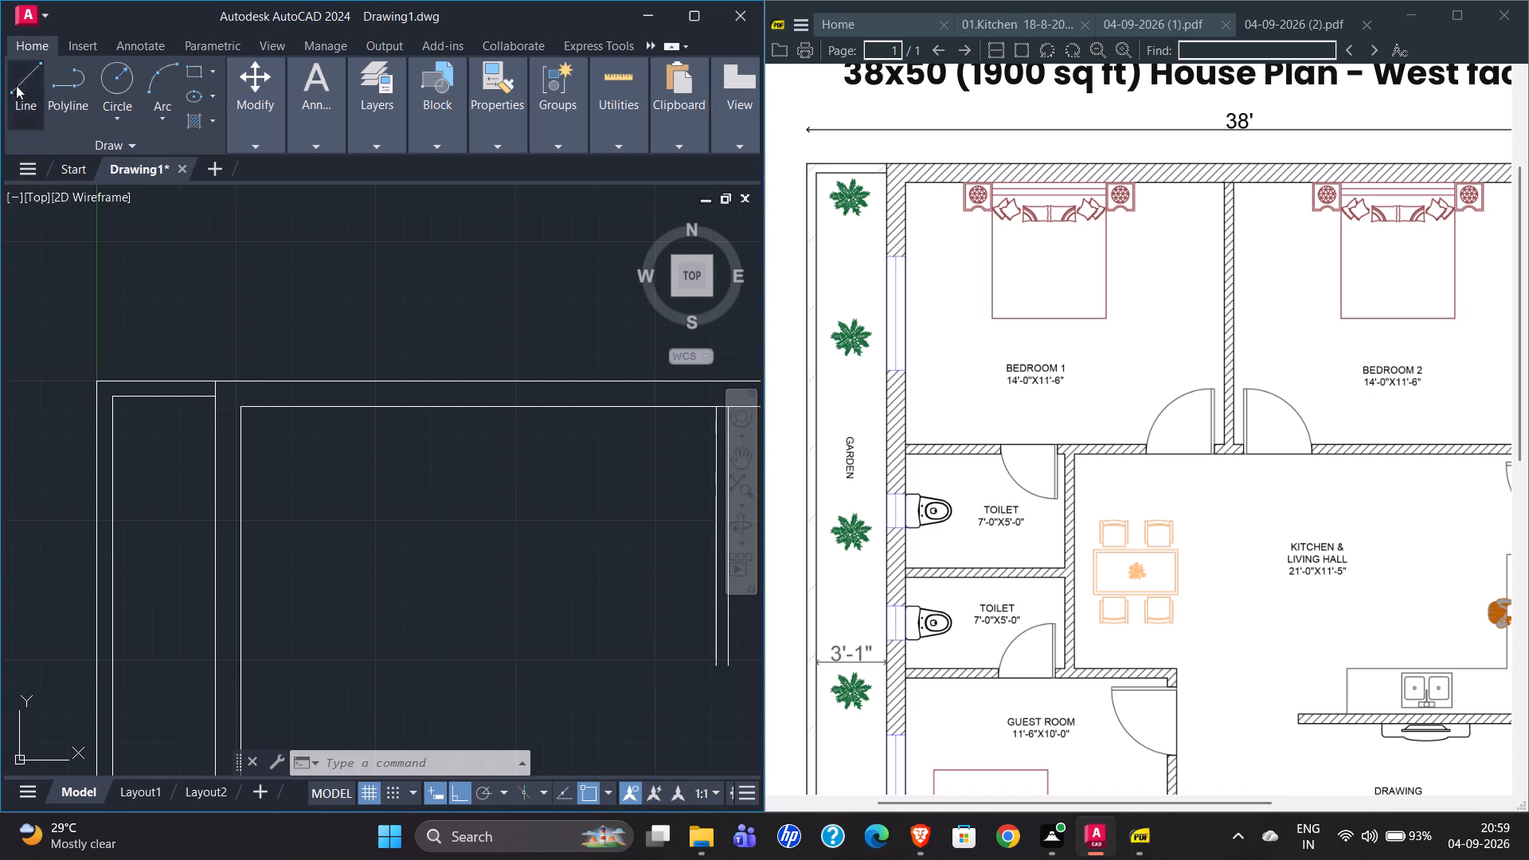
pyautogui.click(108, 400)
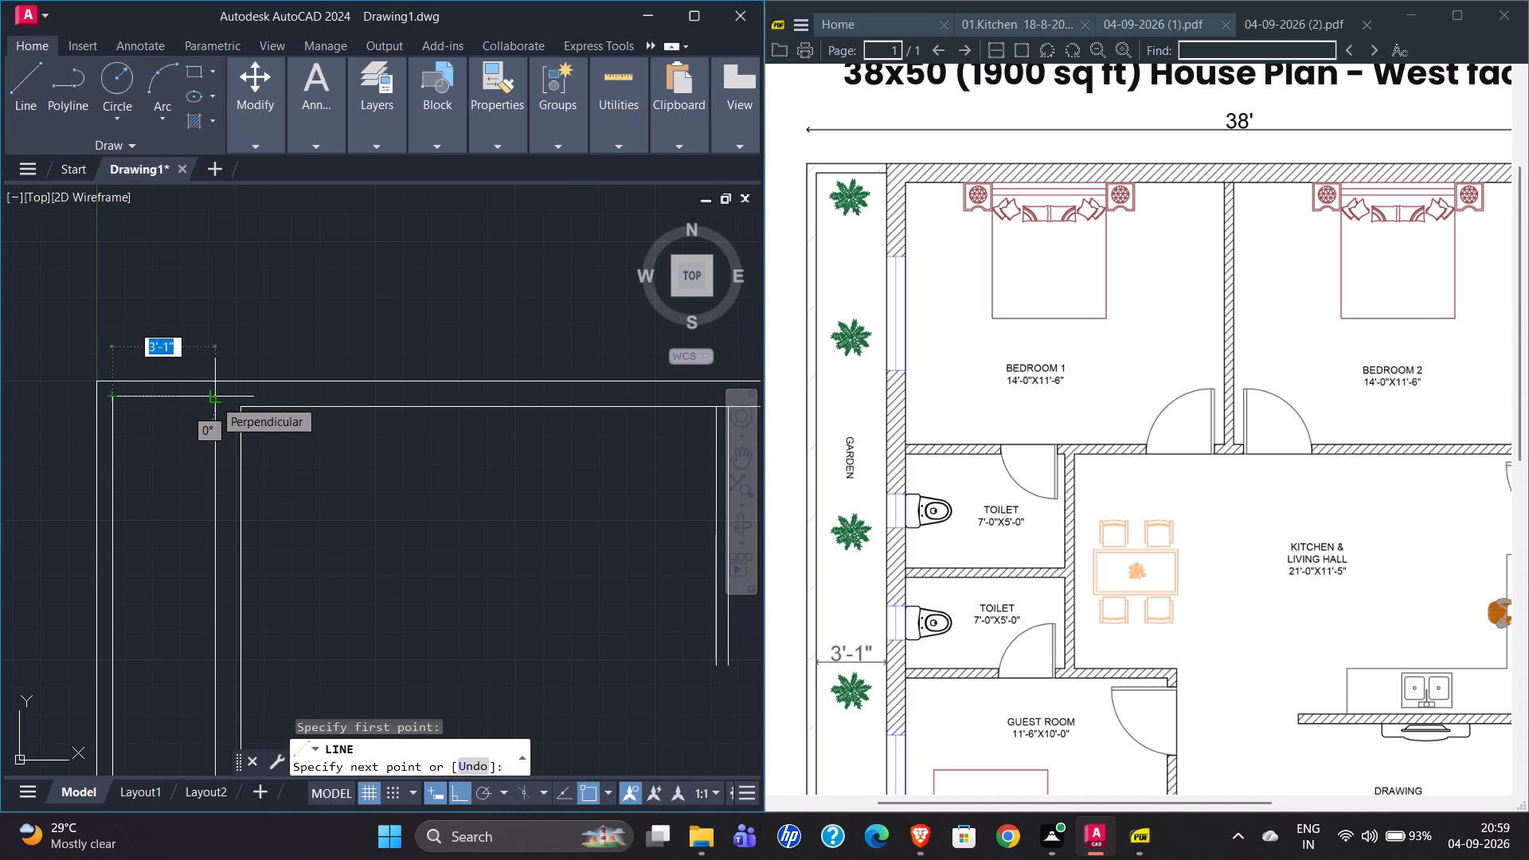
pyautogui.press('Escape')
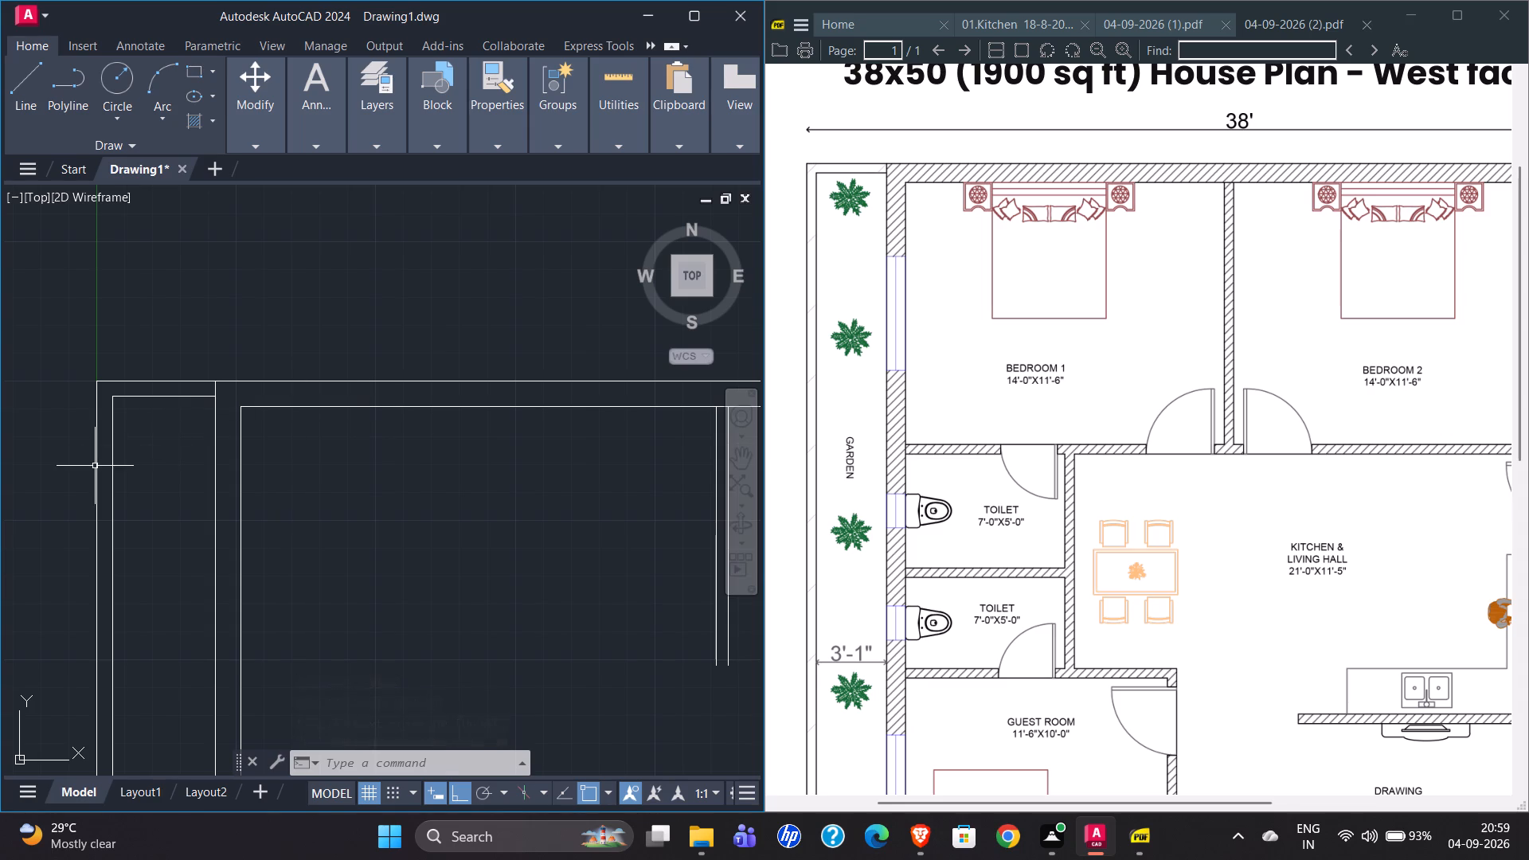
# Offset the top wall's inner line 11'6" downward to set the depth of both bedrooms.
pyautogui.scroll(-1, 94, 466)
pyautogui.scroll(-2, 208, 419)
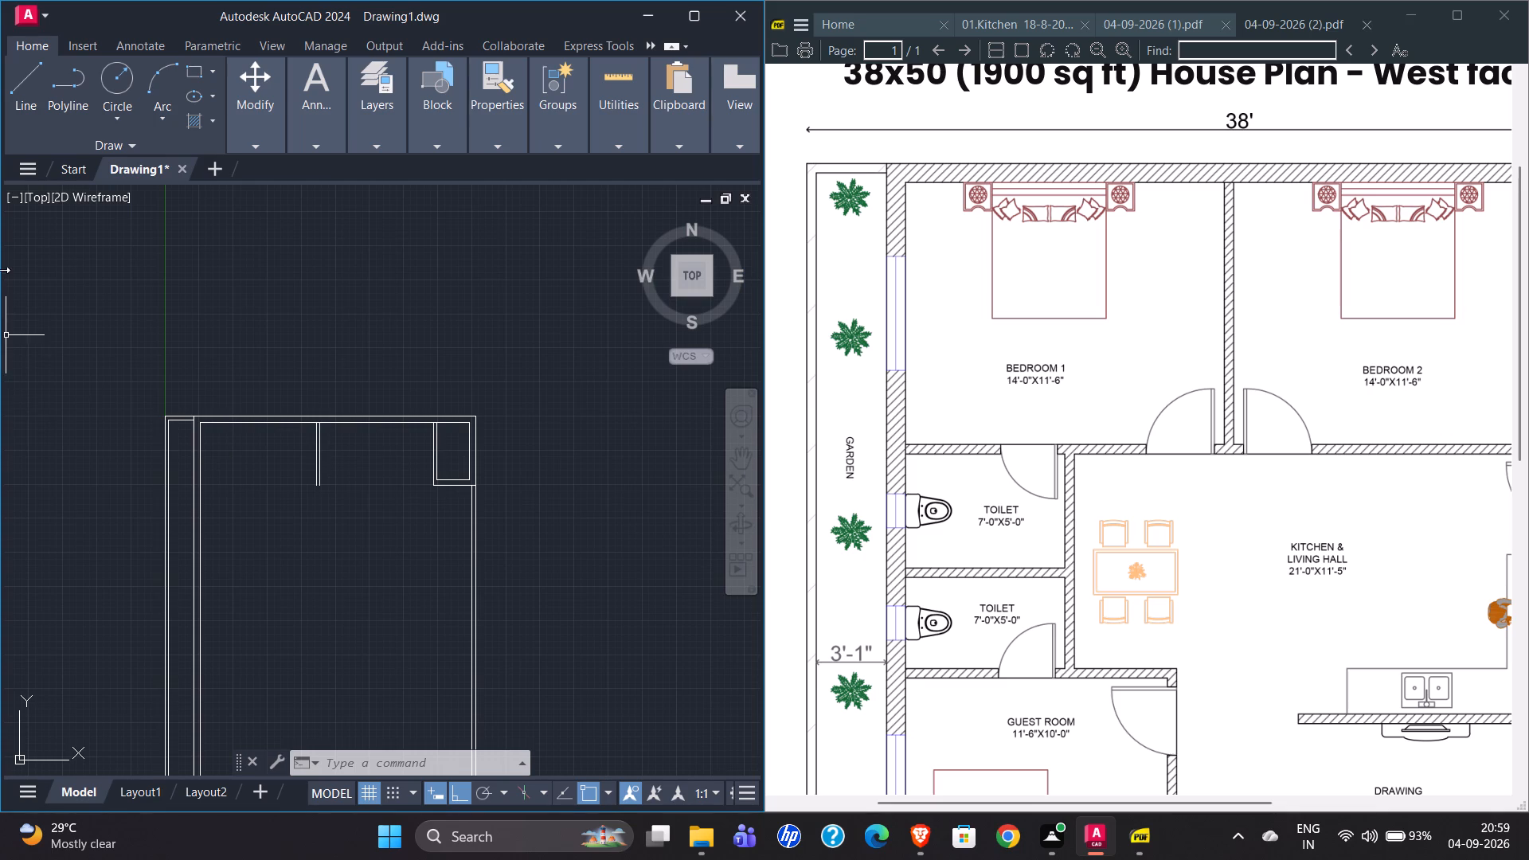
pyautogui.scroll(2, 360, 427)
pyautogui.scroll(-1, 377, 412)
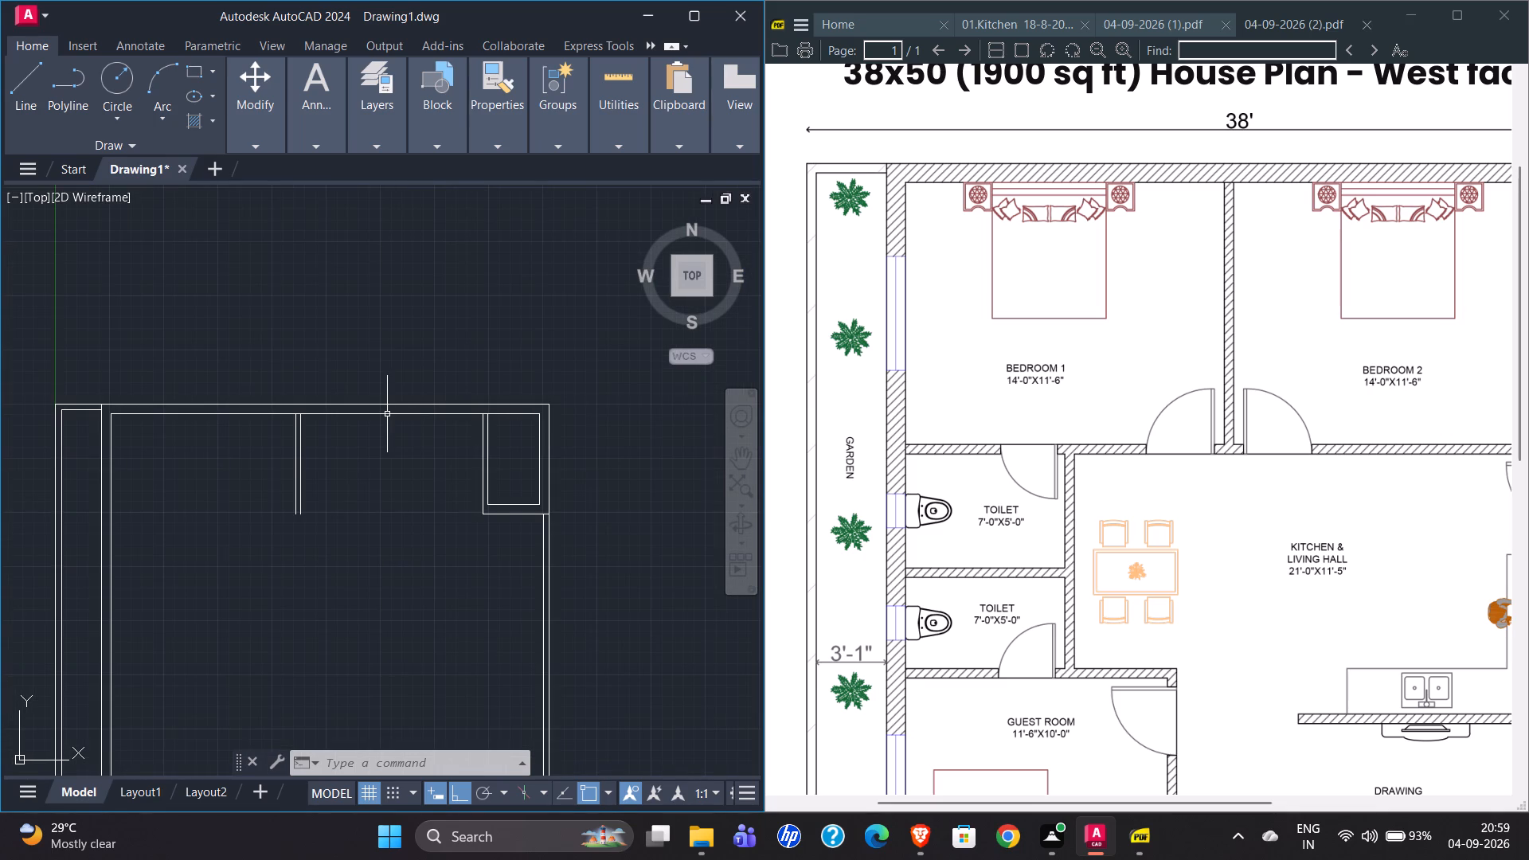
pyautogui.click(385, 414)
pyautogui.press('o')
pyautogui.press('Return')
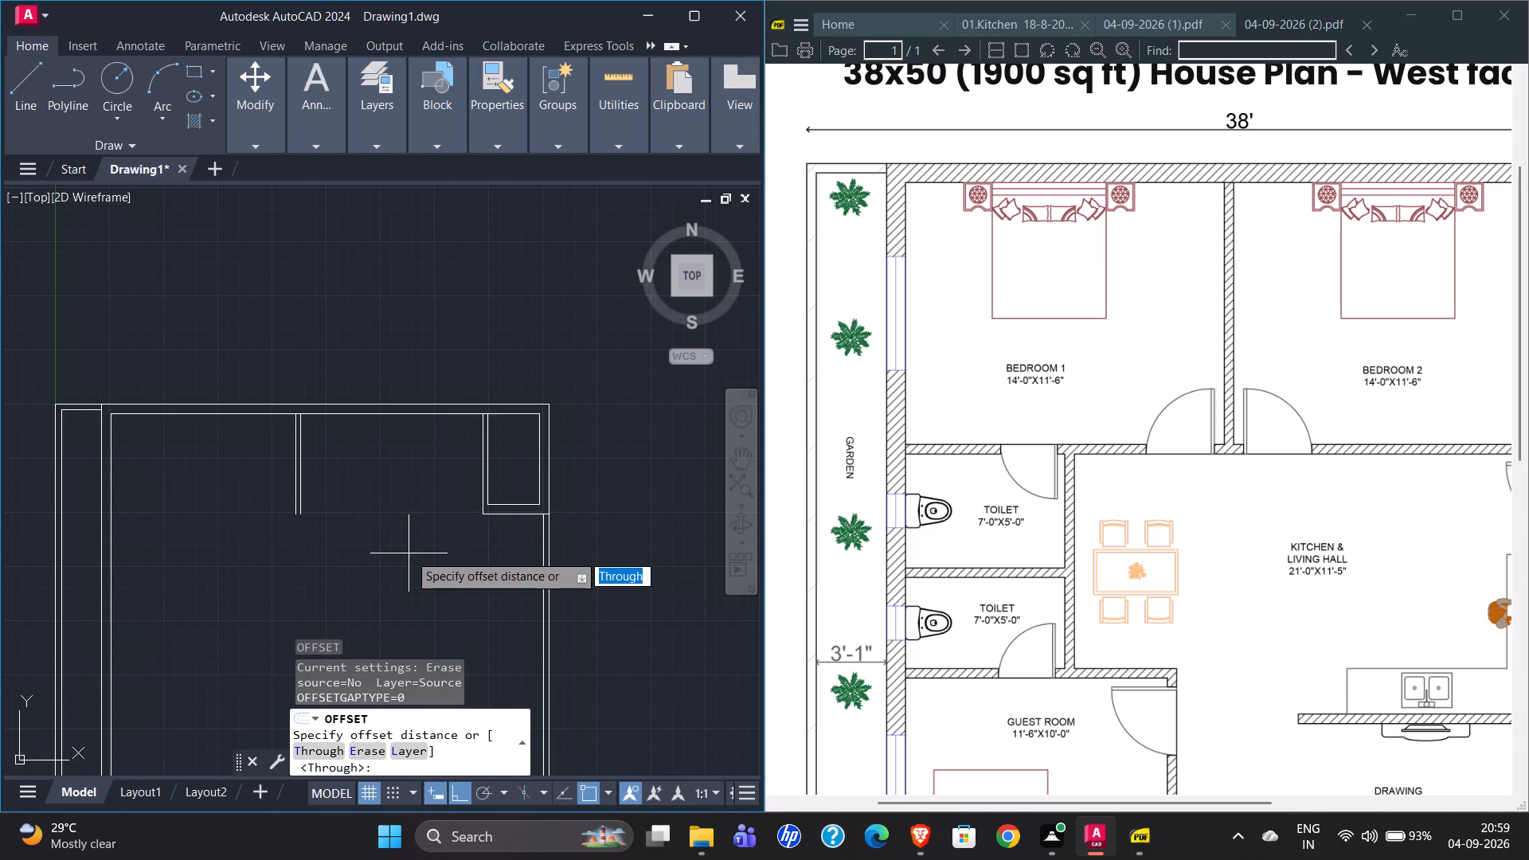
pyautogui.write("11'")
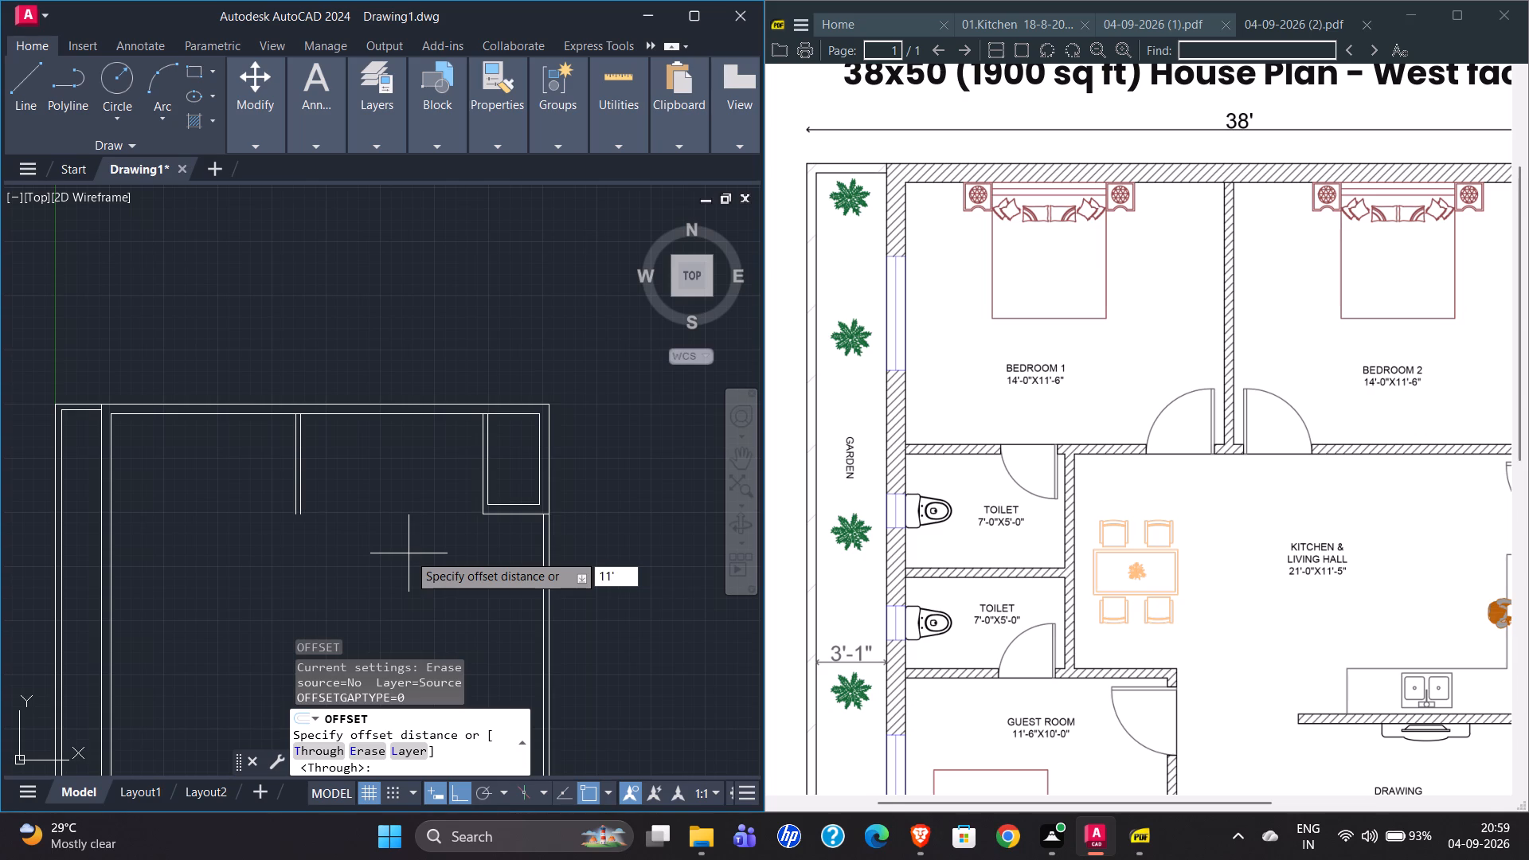
pyautogui.write('6"')
pyautogui.press('Return')
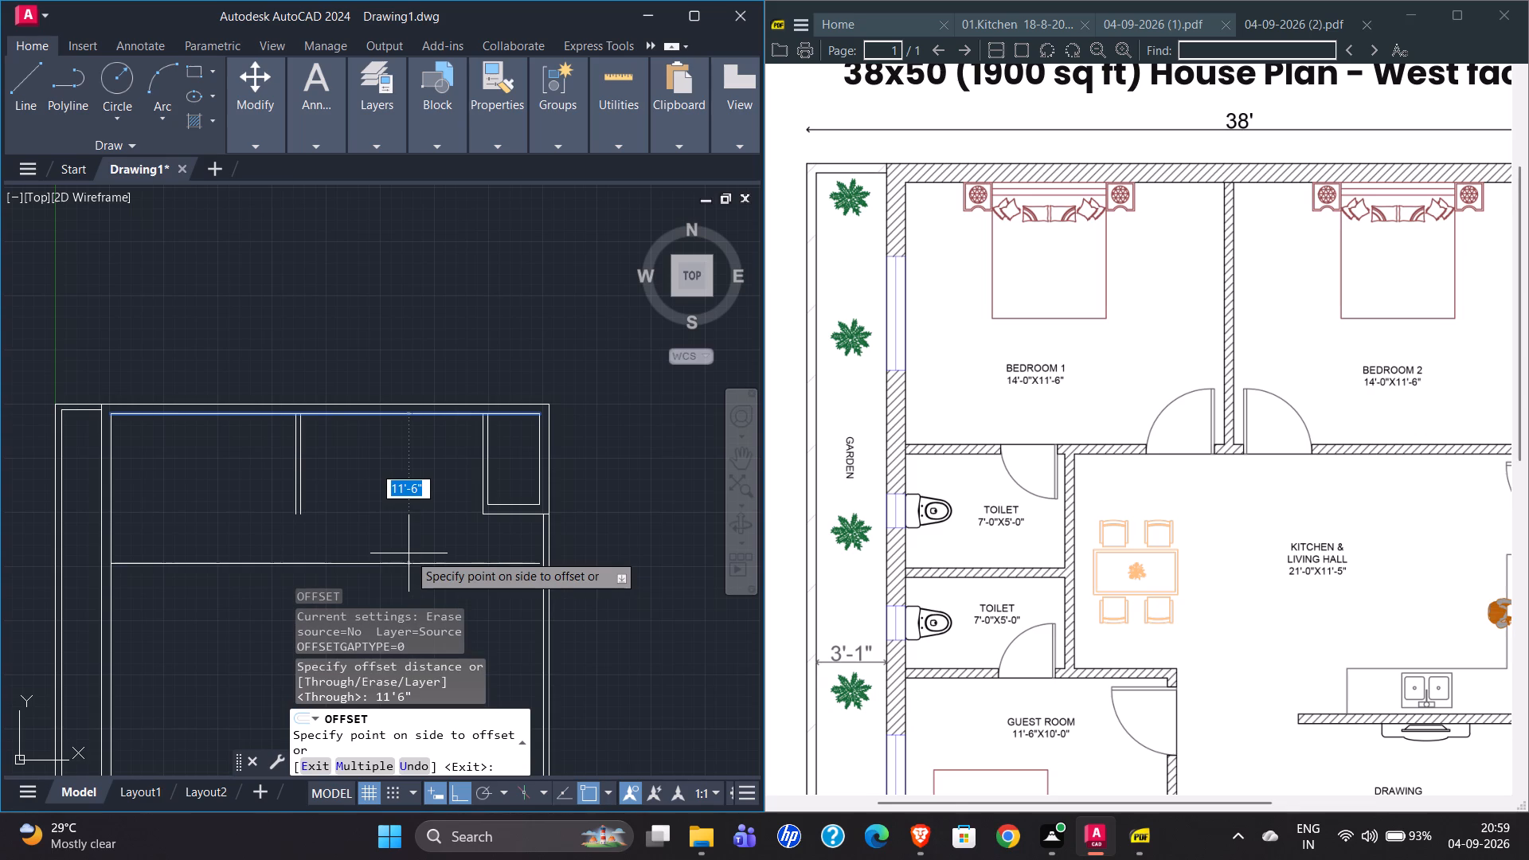
pyautogui.click(404, 561)
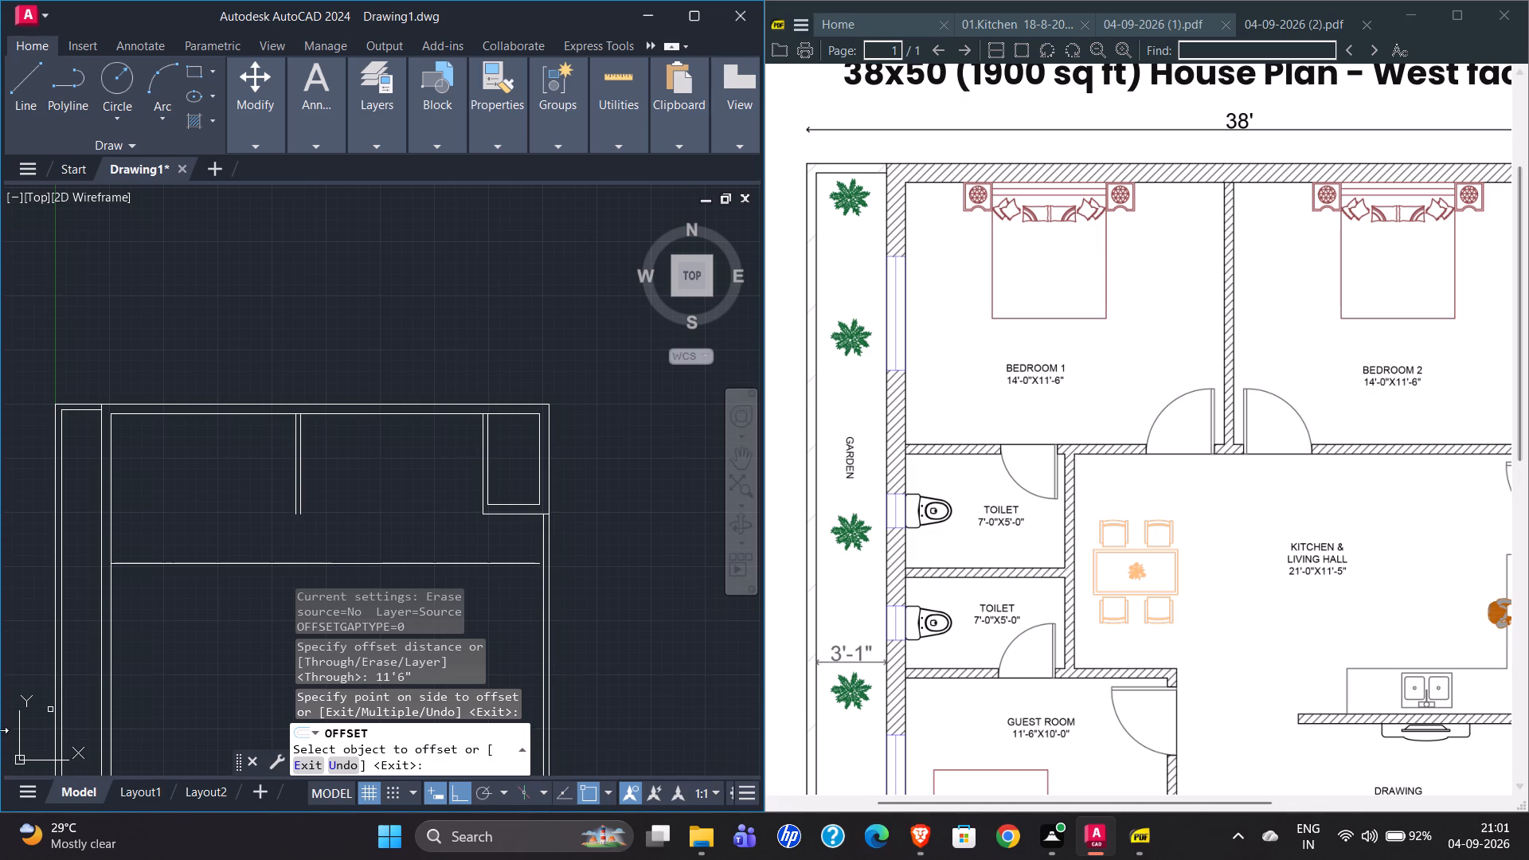
# Offset the new horizontal line 4.5" downward to form the wall below the bedrooms.
pyautogui.scroll(-1, 267, 342)
pyautogui.scroll(1, 297, 499)
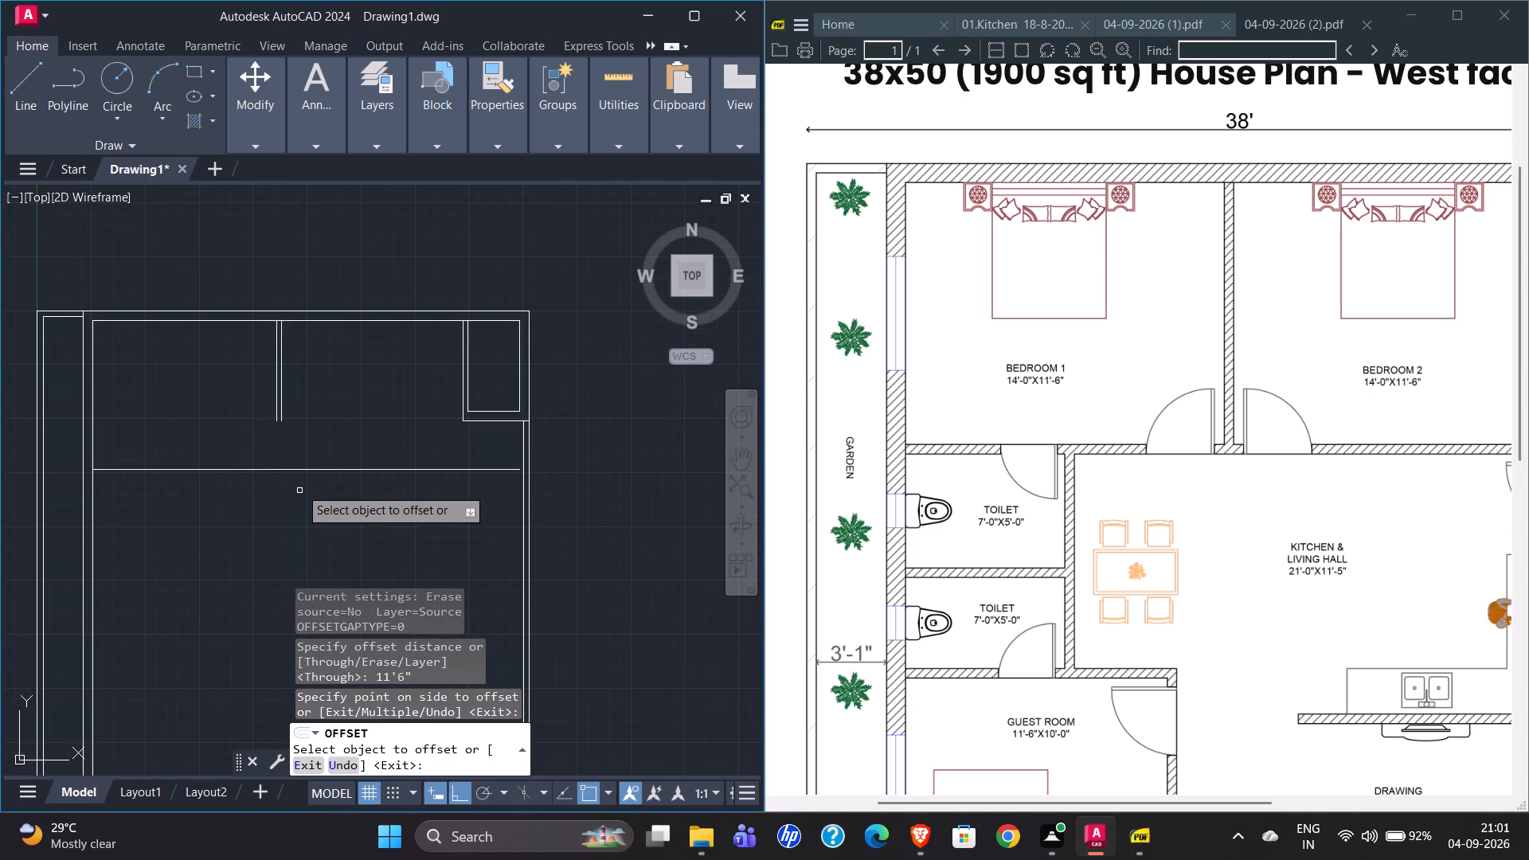
pyautogui.click(312, 469)
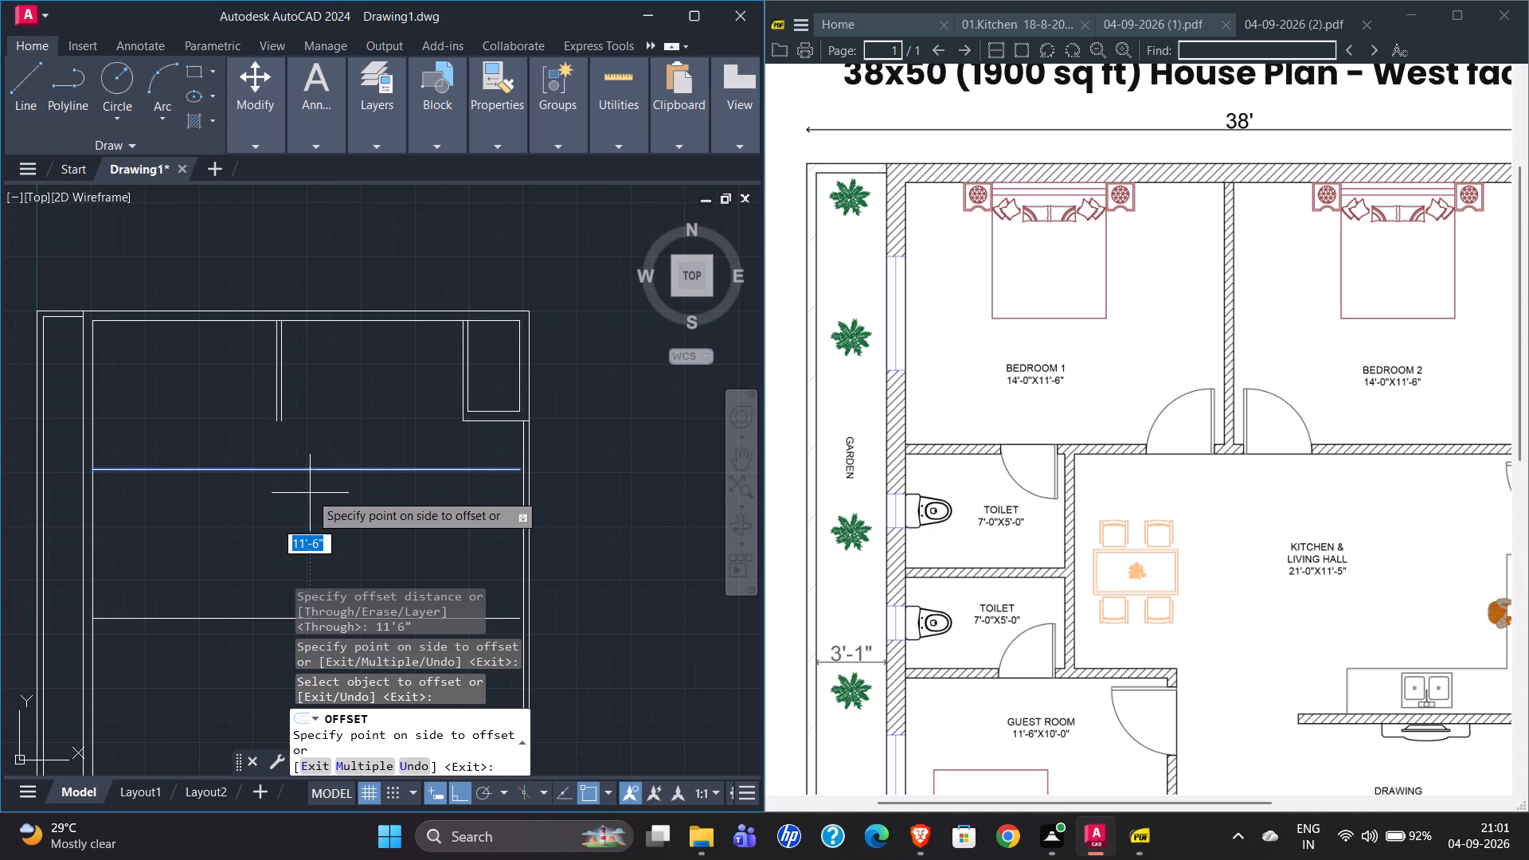
pyautogui.write('4.5"')
pyautogui.press('Return')
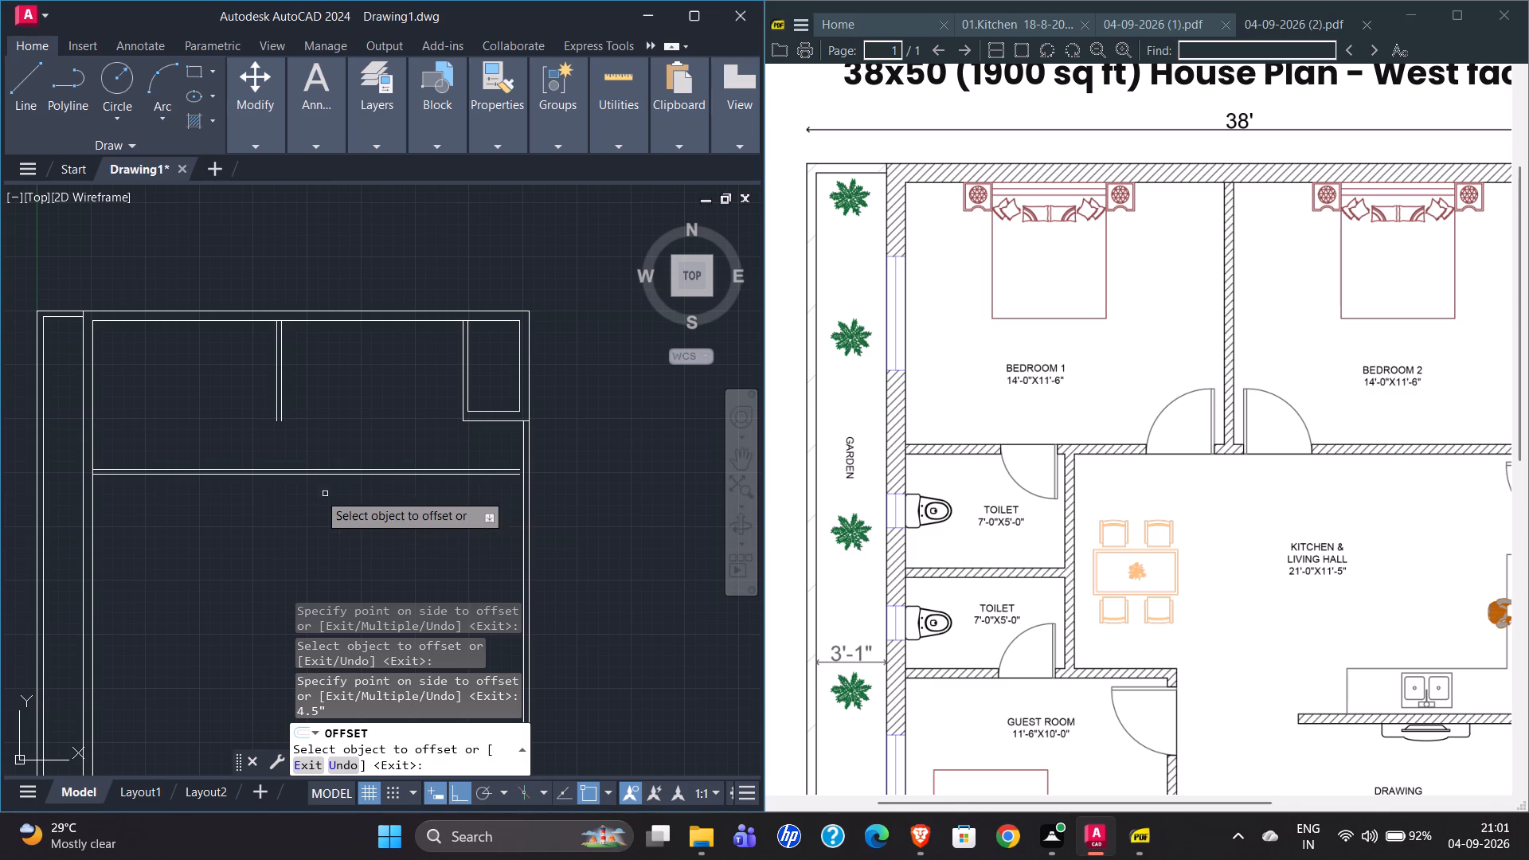
# Offset the lower line of the wall below the bedrooms 11'5" downward to set the kitchen and living hall depth.
pyautogui.scroll(-1, 246, 436)
pyautogui.scroll(1, 286, 569)
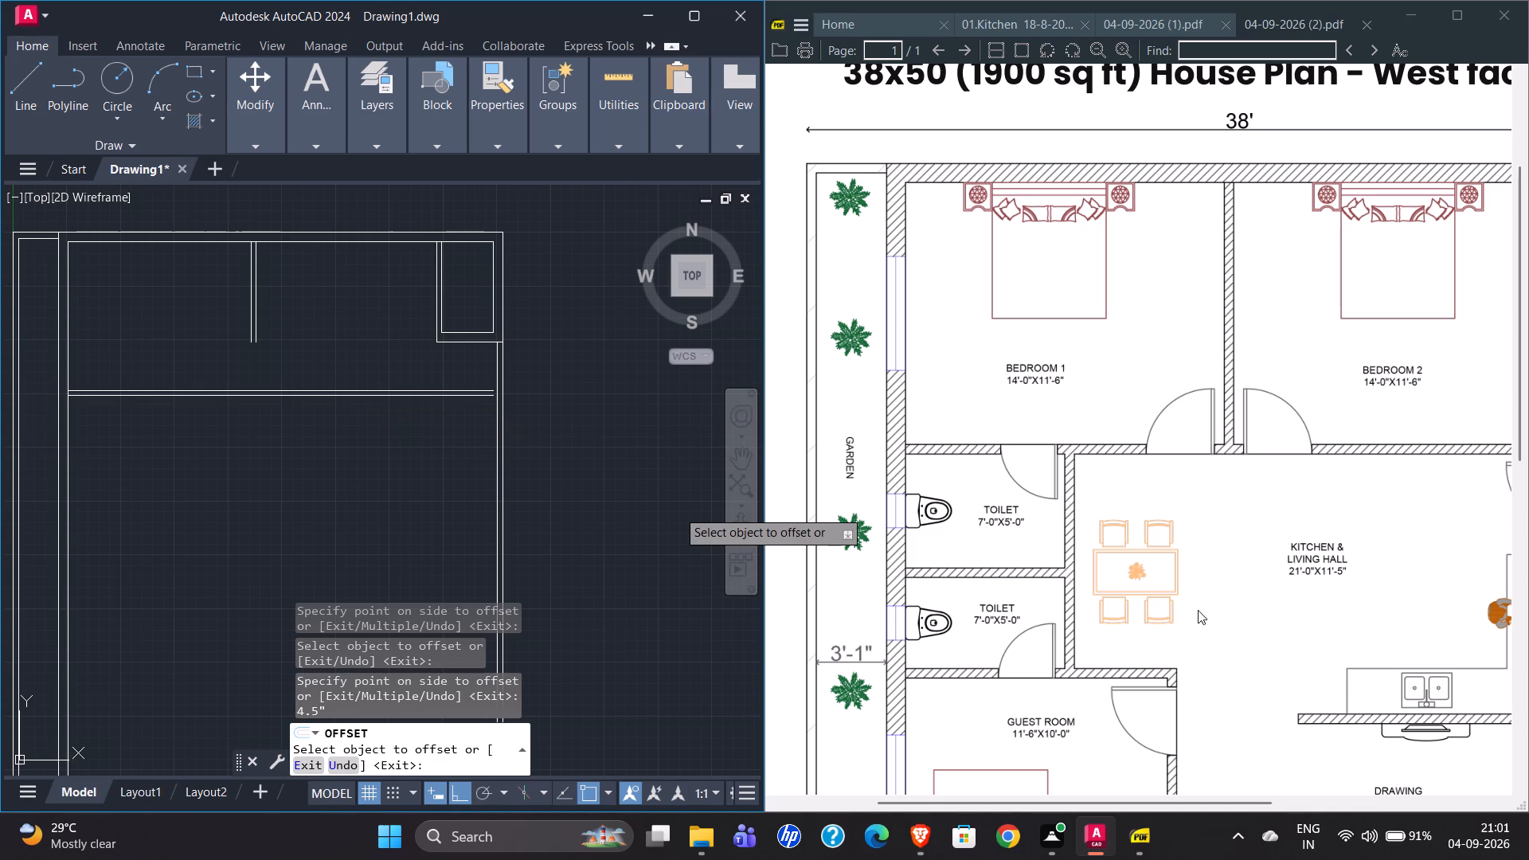
pyautogui.scroll(-5, 1262, 607)
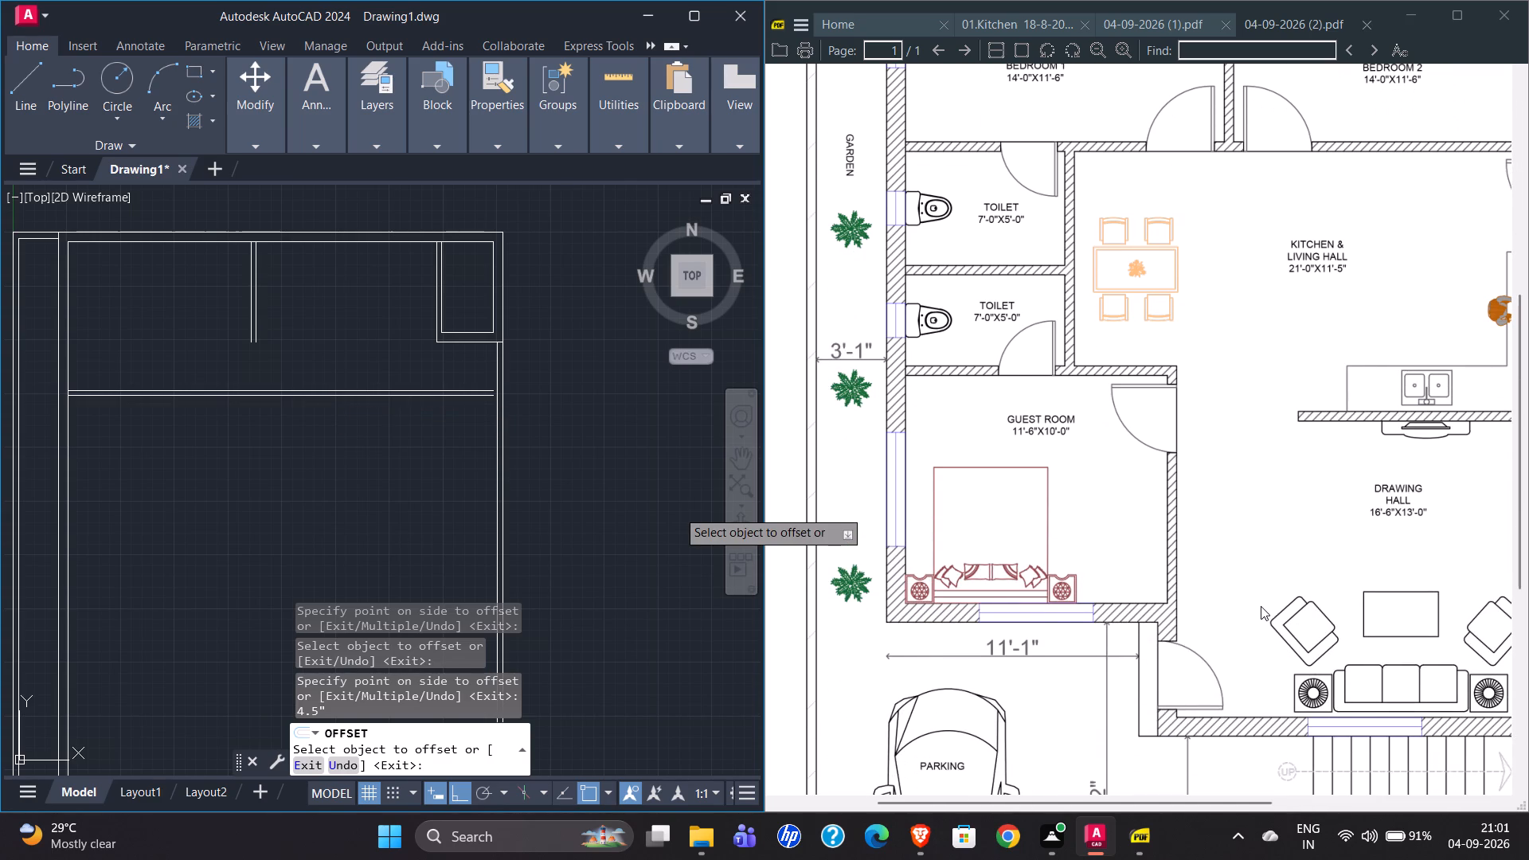
pyautogui.scroll(-1, 1261, 606)
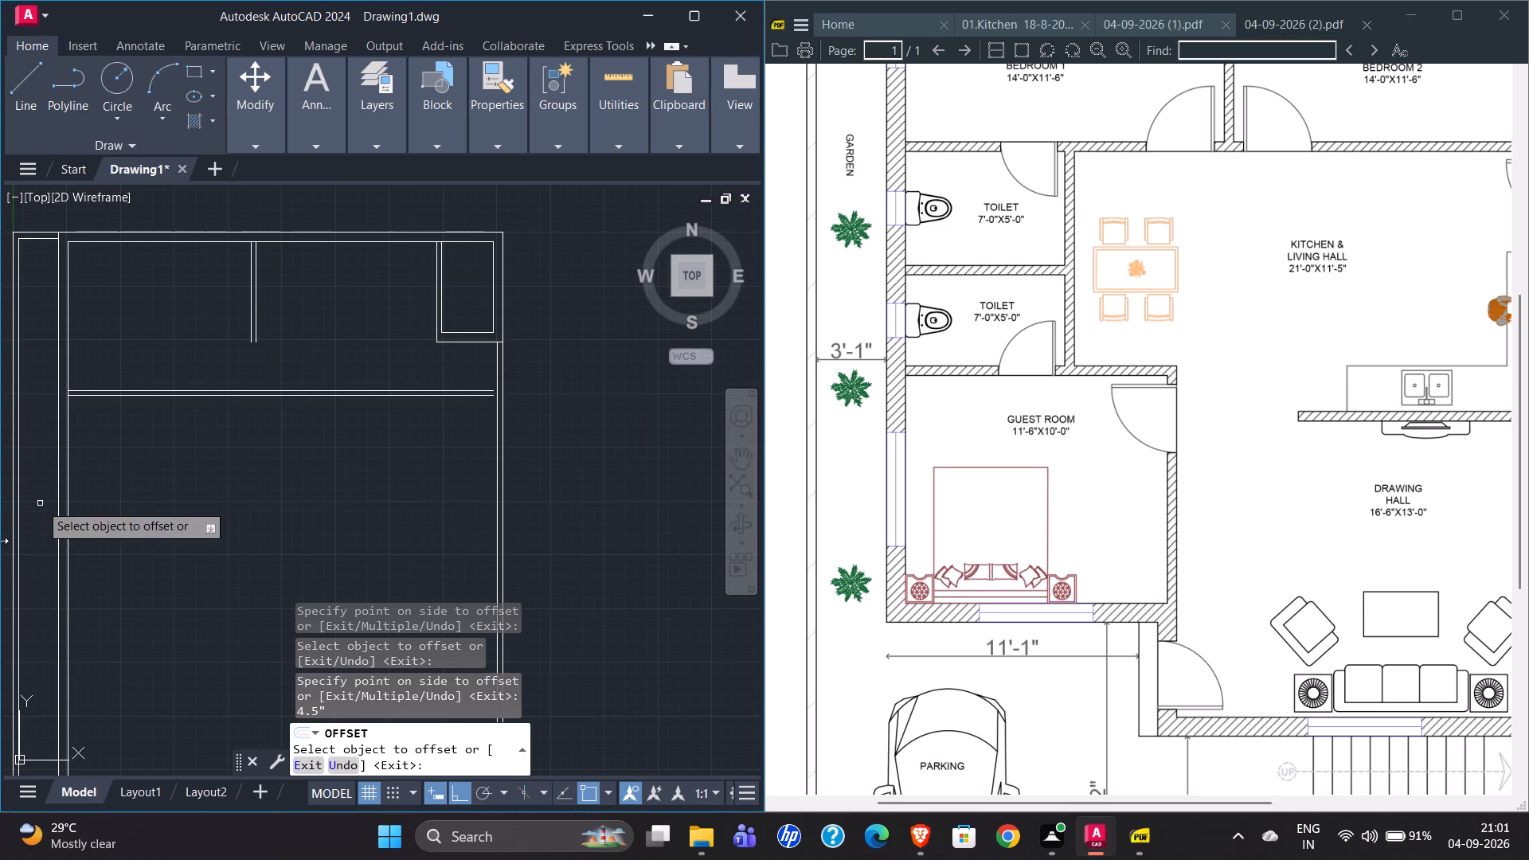
pyautogui.click(305, 396)
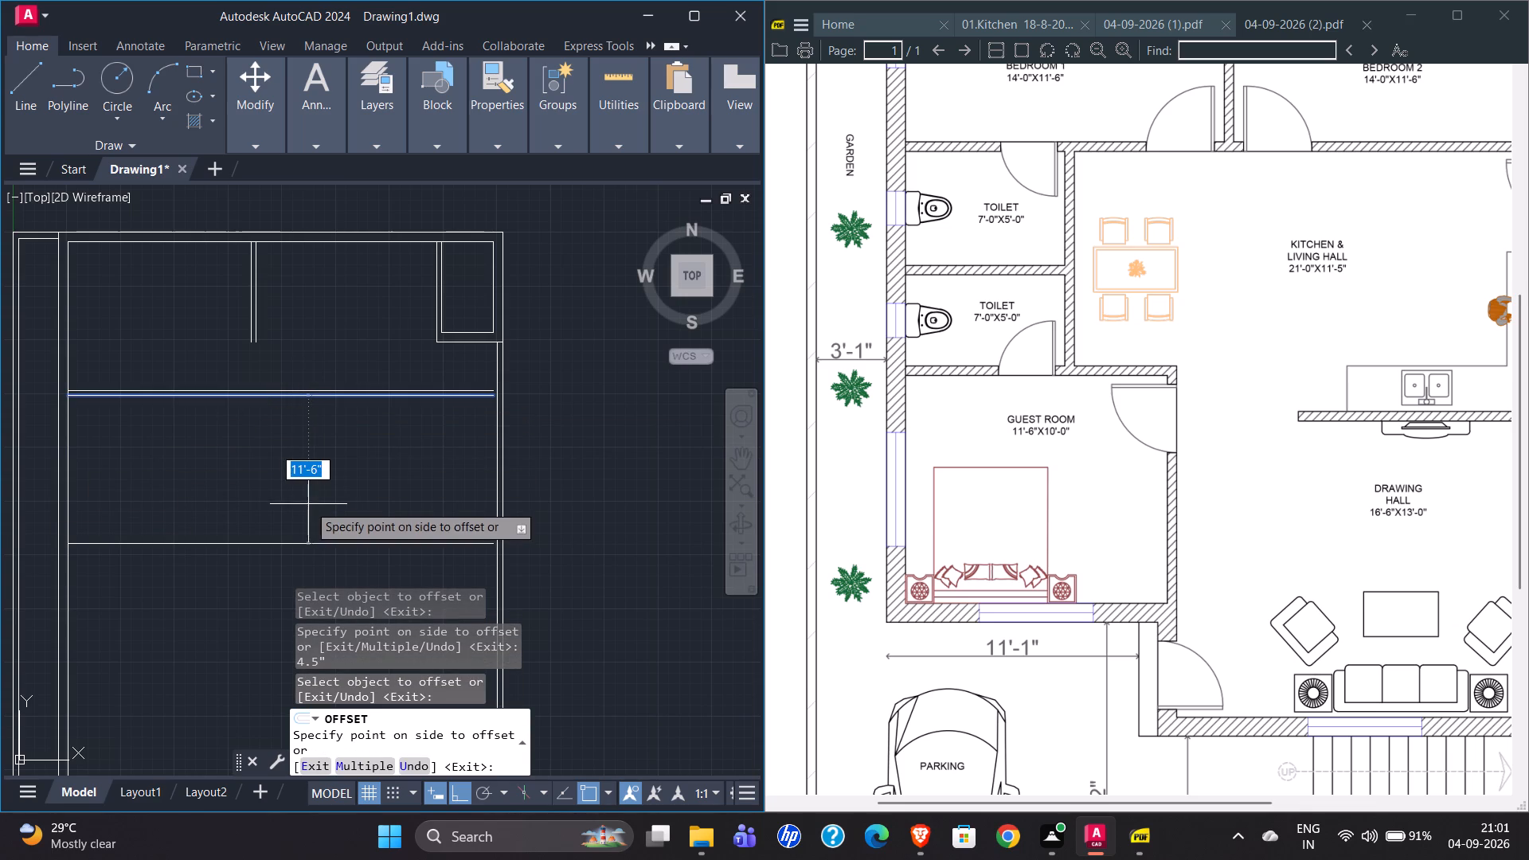
pyautogui.write('11\'5"')
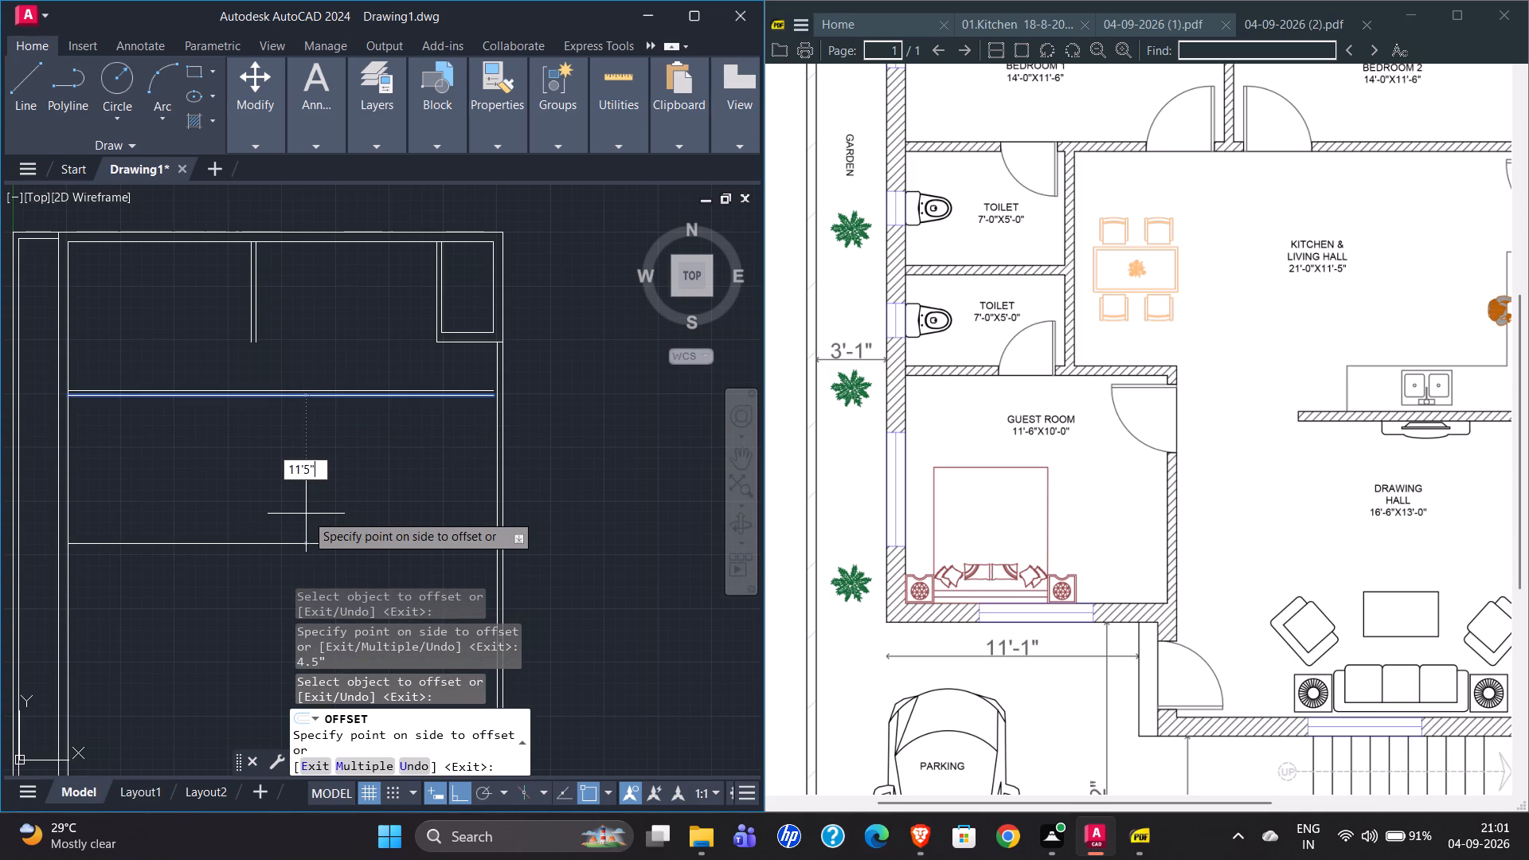
pyautogui.press('Return')
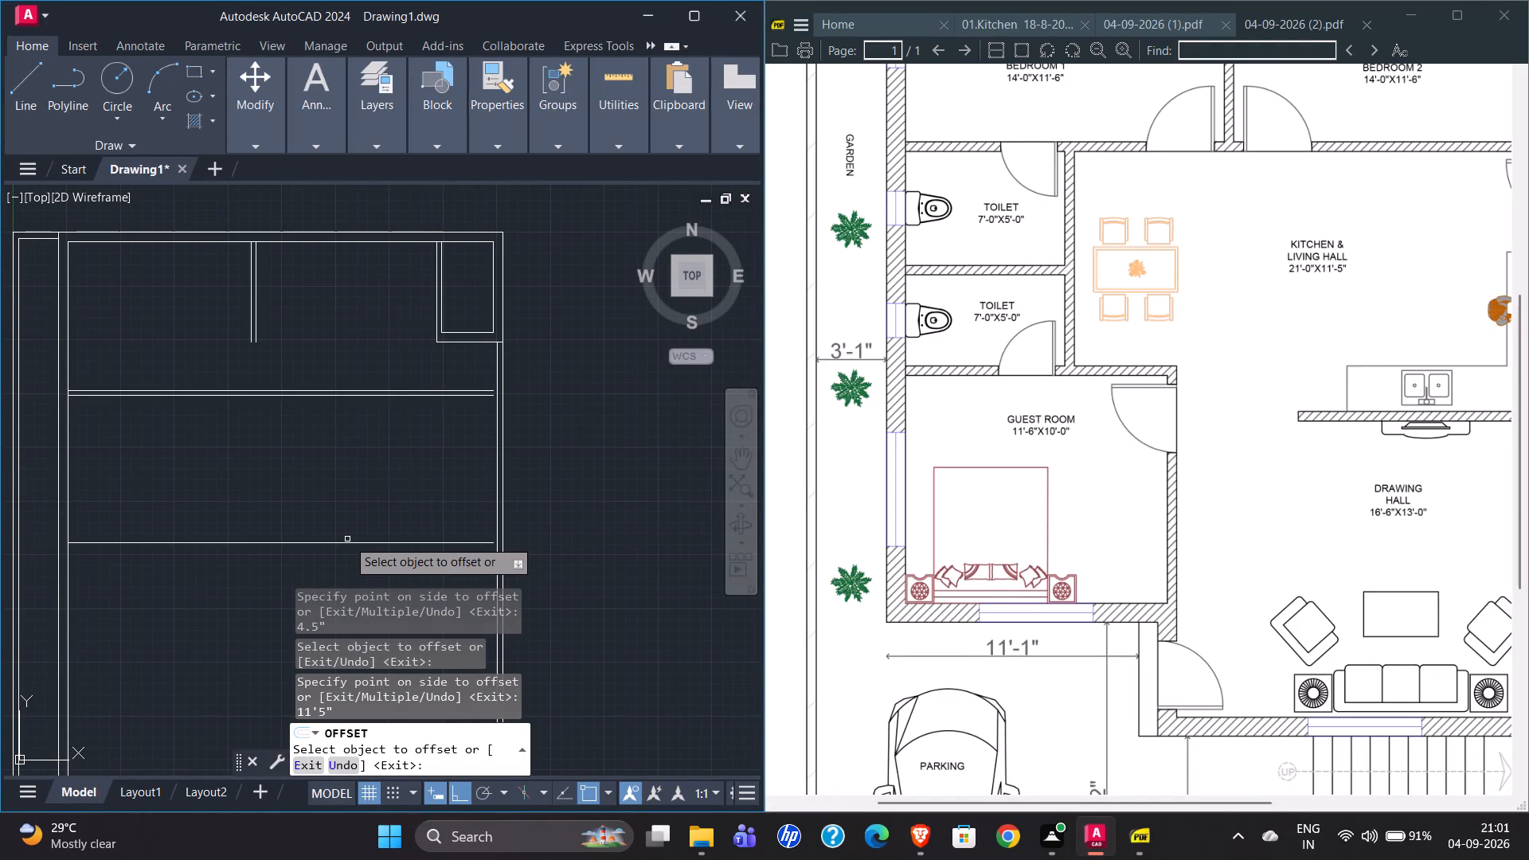
# Offset the line closing the kitchen and living hall 4.5" downward to form the wall below it.
pyautogui.click(347, 541)
pyautogui.scroll(-1, 310, 496)
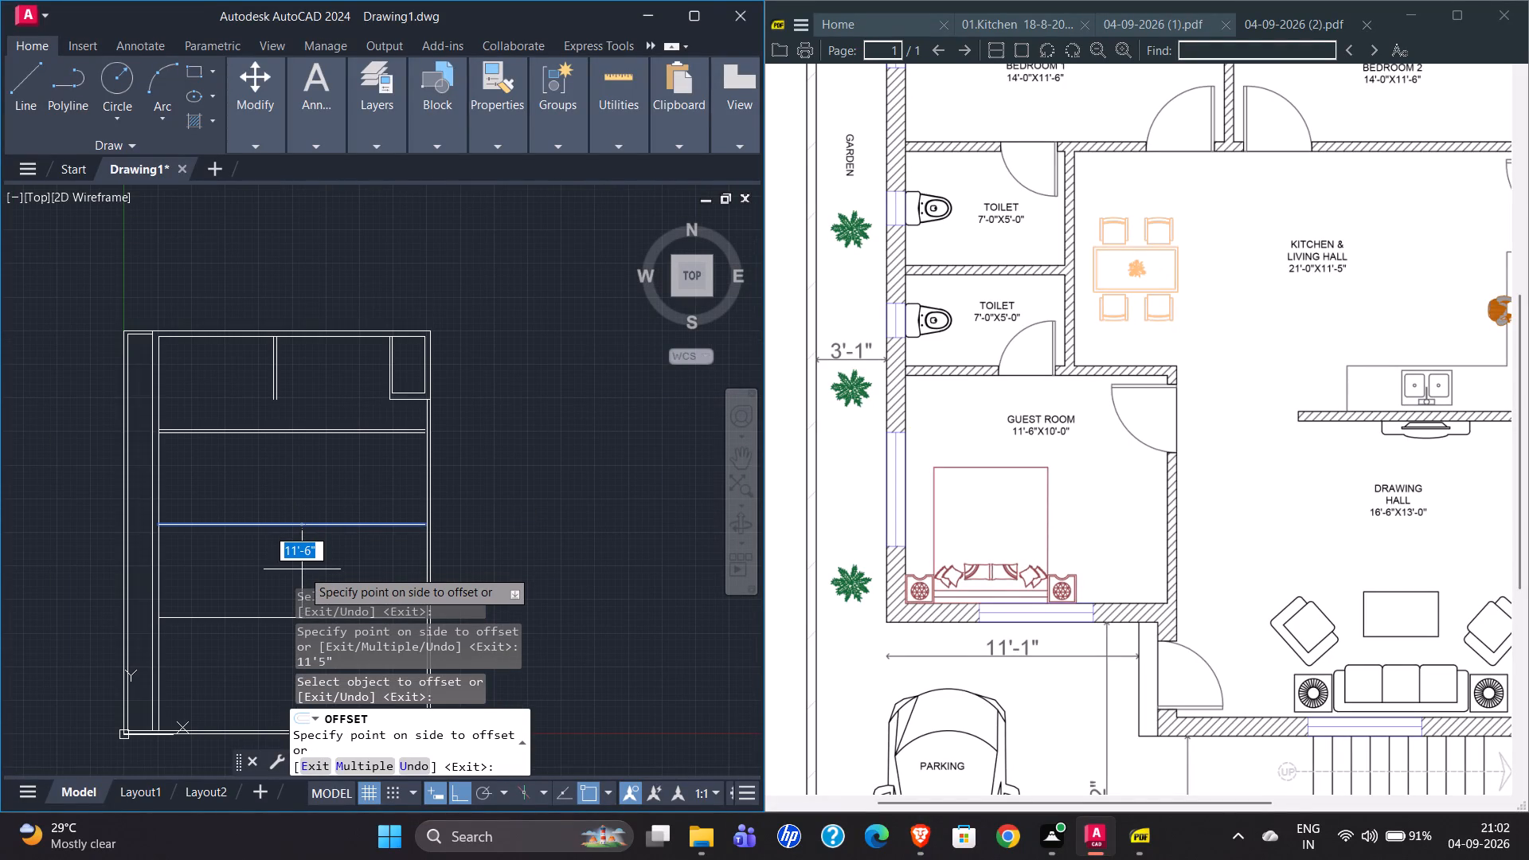
pyautogui.write('4.5"')
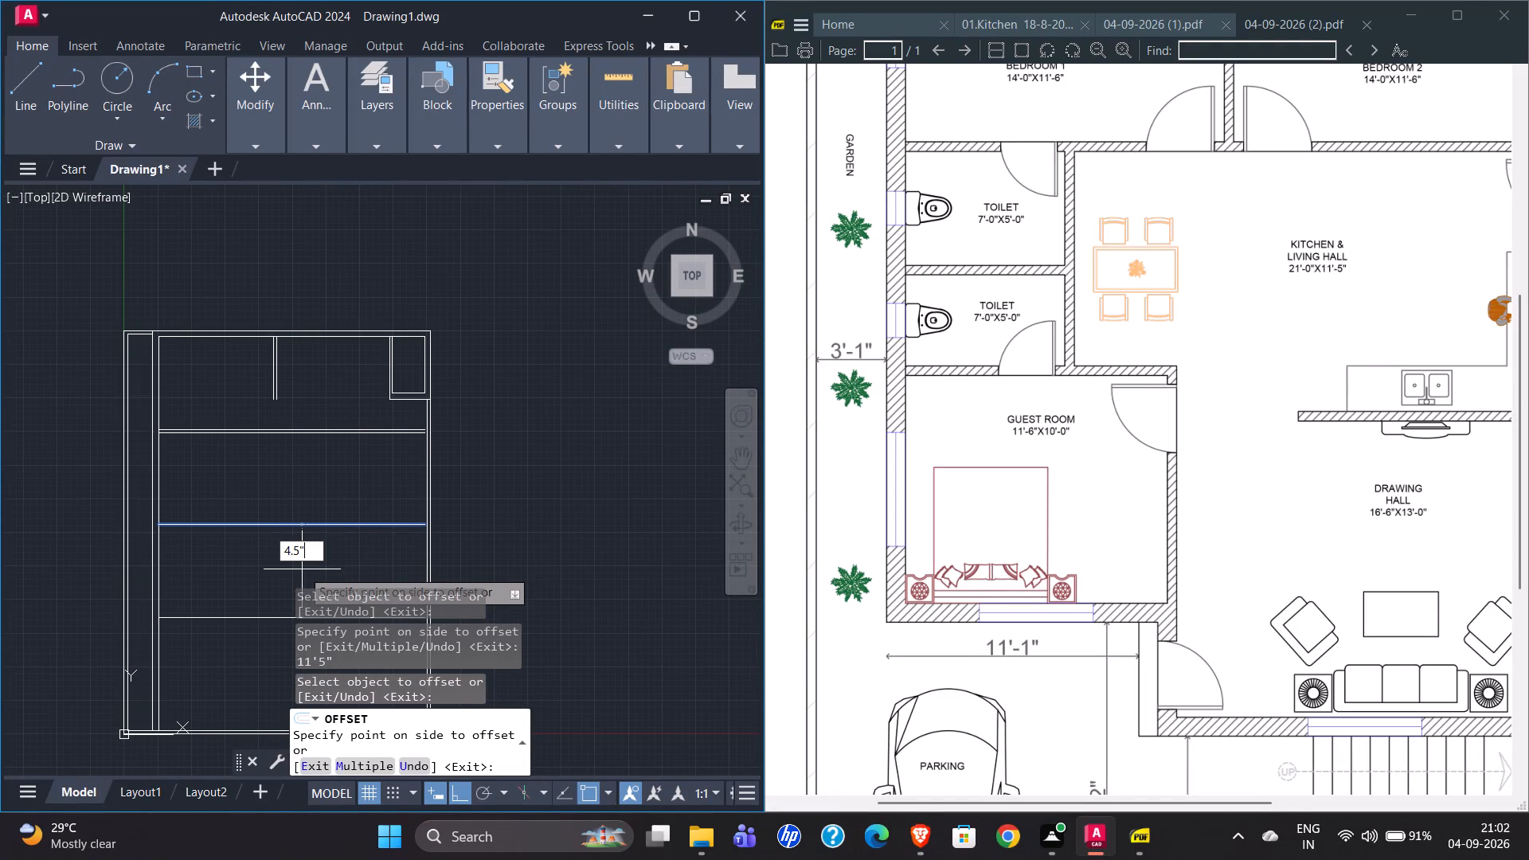
pyautogui.press('Return')
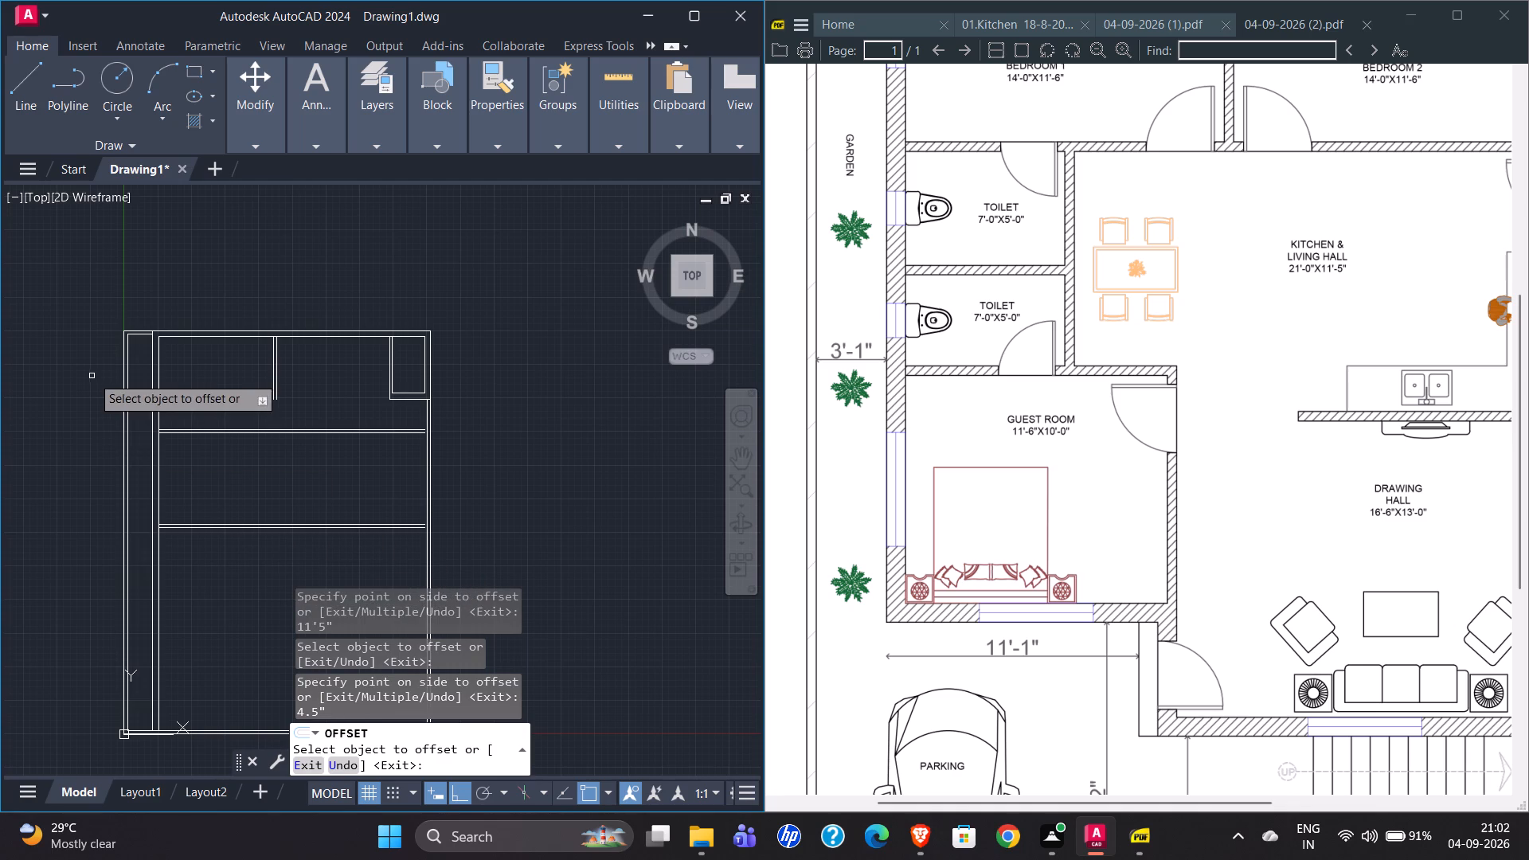
# Offset the lower line of the wall below the kitchen and living hall 13' downward to set the drawing hall depth.
pyautogui.scroll(-2, 284, 417)
pyautogui.scroll(2, 273, 512)
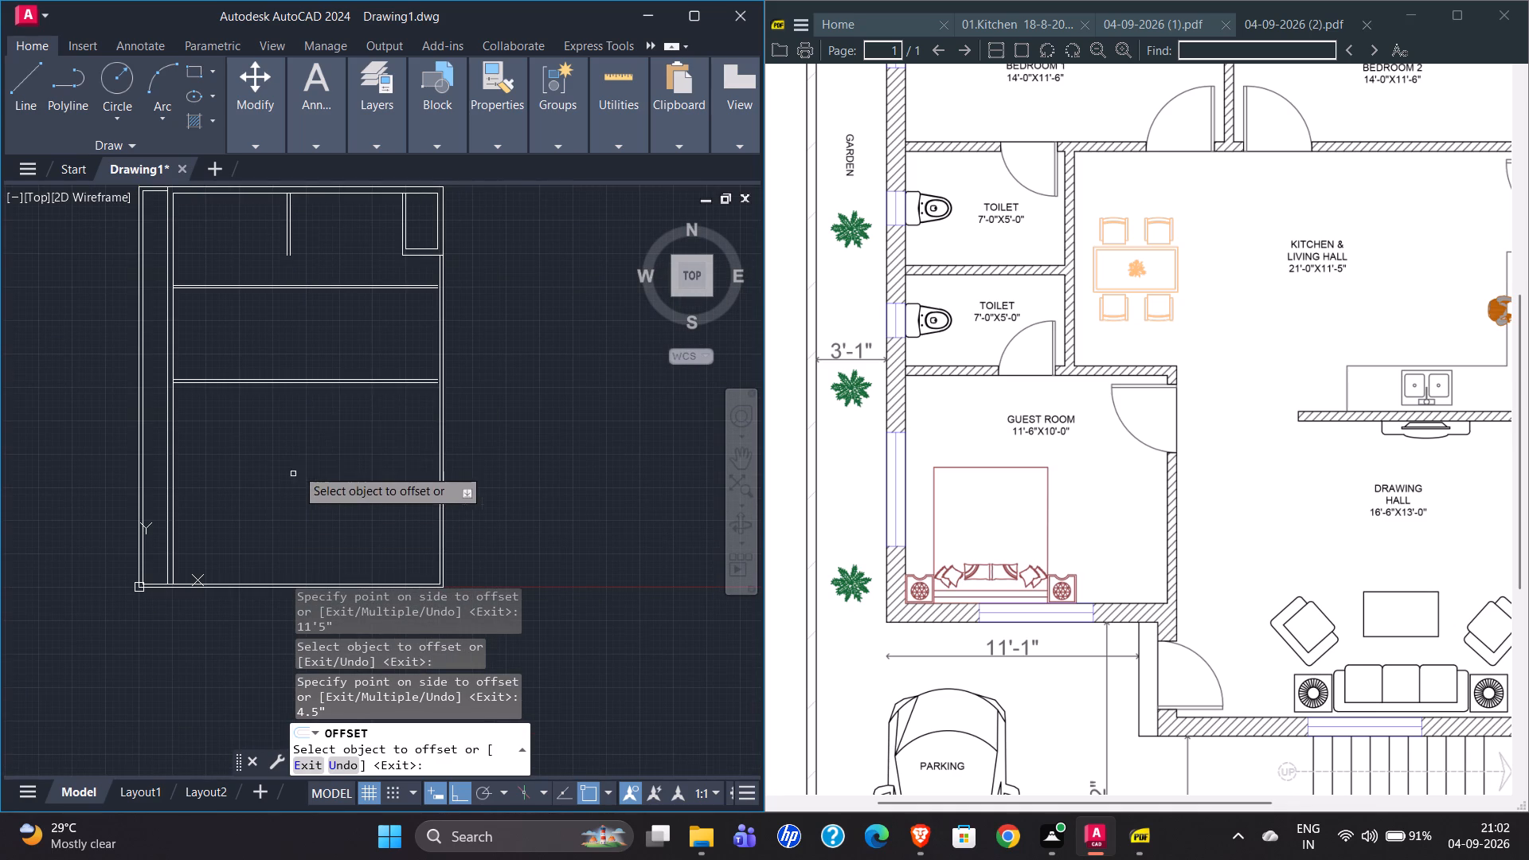
pyautogui.click(320, 384)
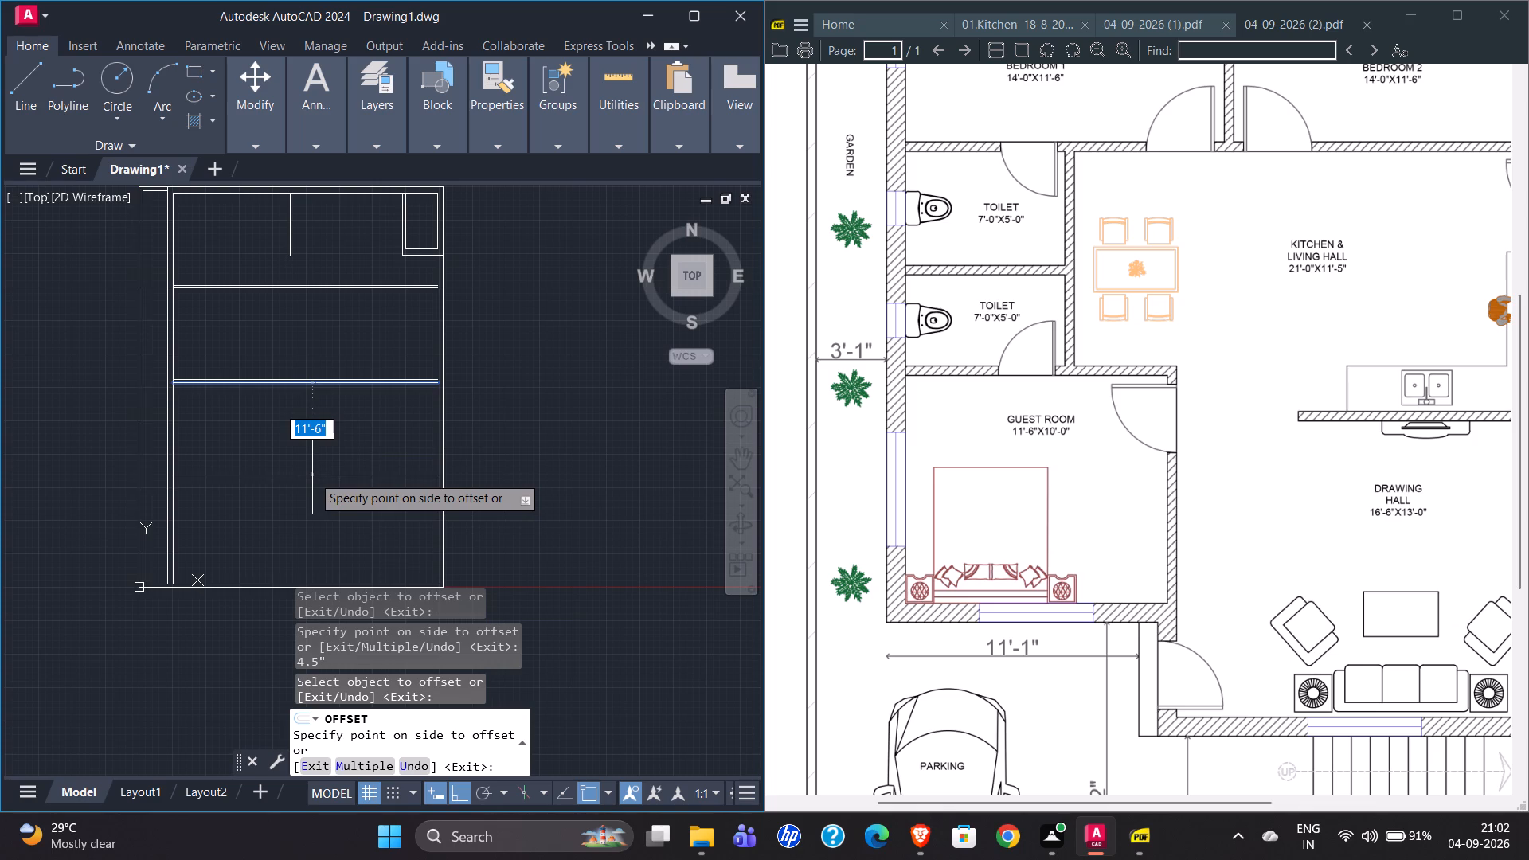
pyautogui.write("13'")
pyautogui.press('Return')
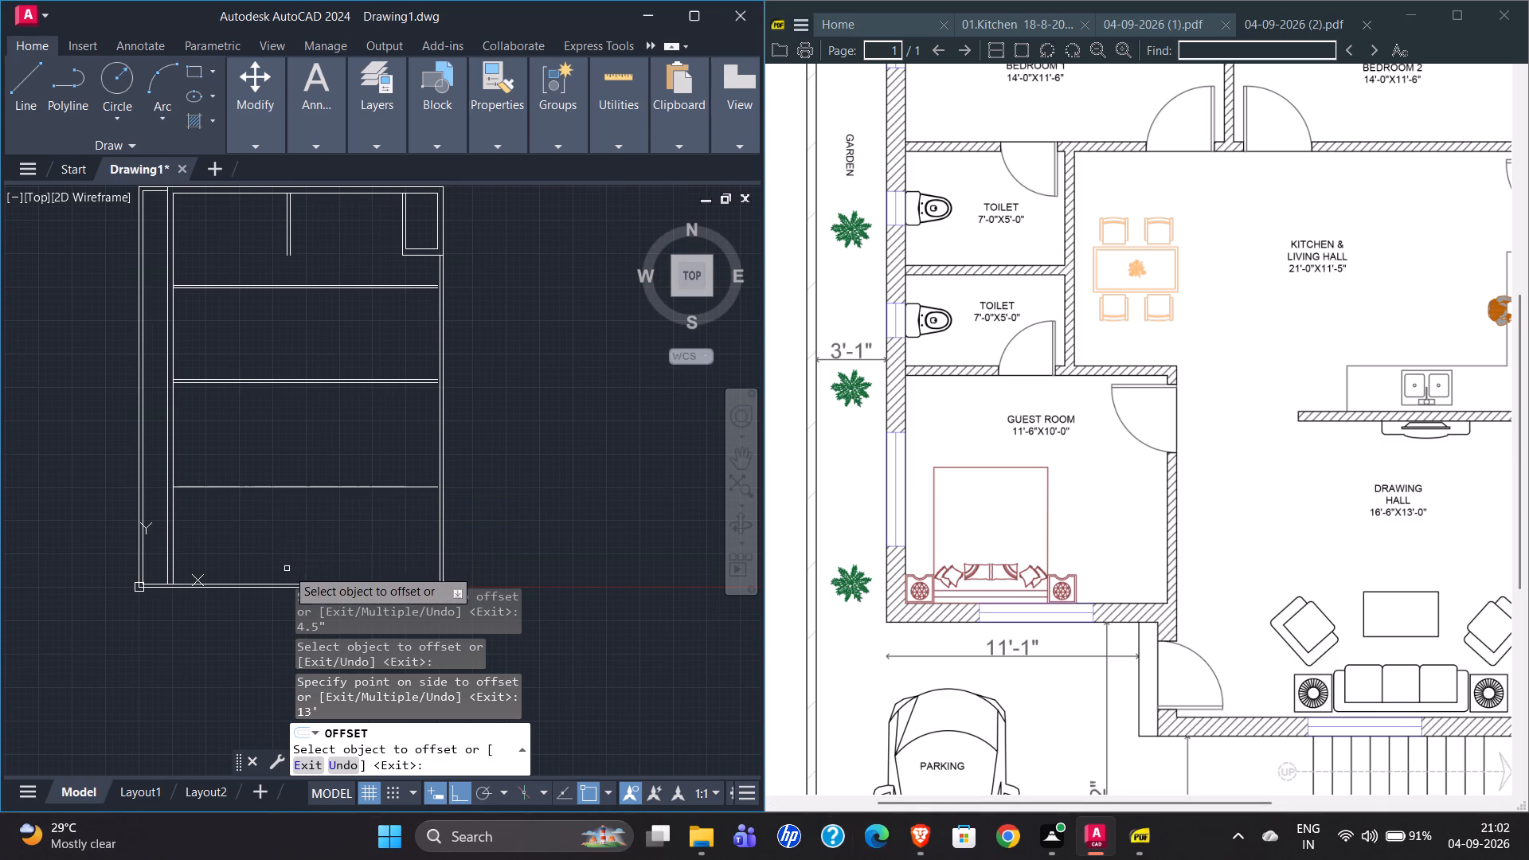
# Offset the drawing hall's lower horizontal line 9" downward to form its front wall.
pyautogui.scroll(-1, 312, 434)
pyautogui.scroll(3, 300, 522)
pyautogui.scroll(-1, 237, 507)
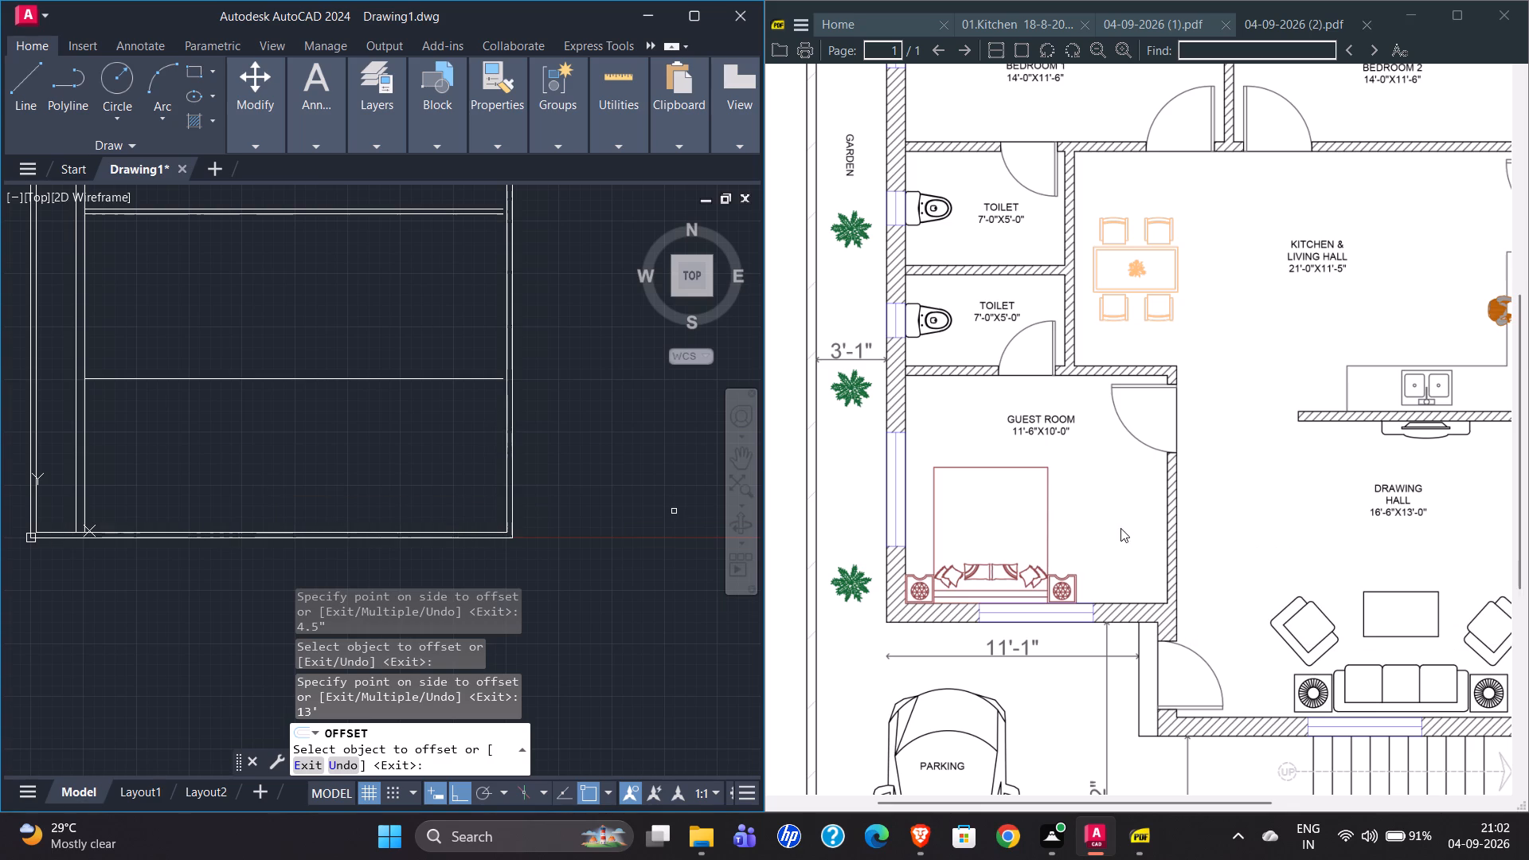
pyautogui.scroll(-6, 1339, 550)
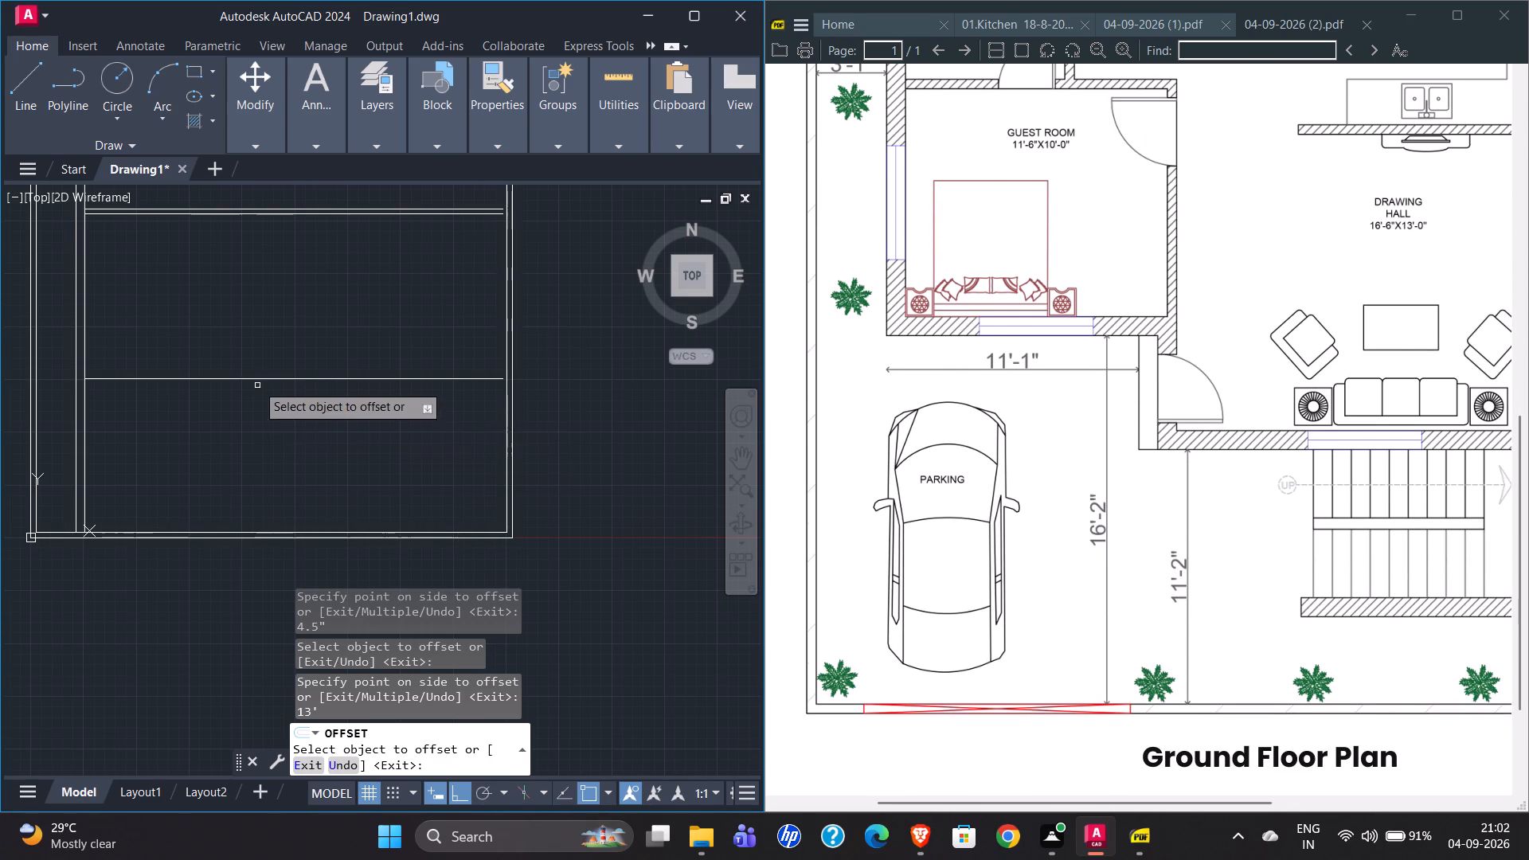
pyautogui.click(287, 378)
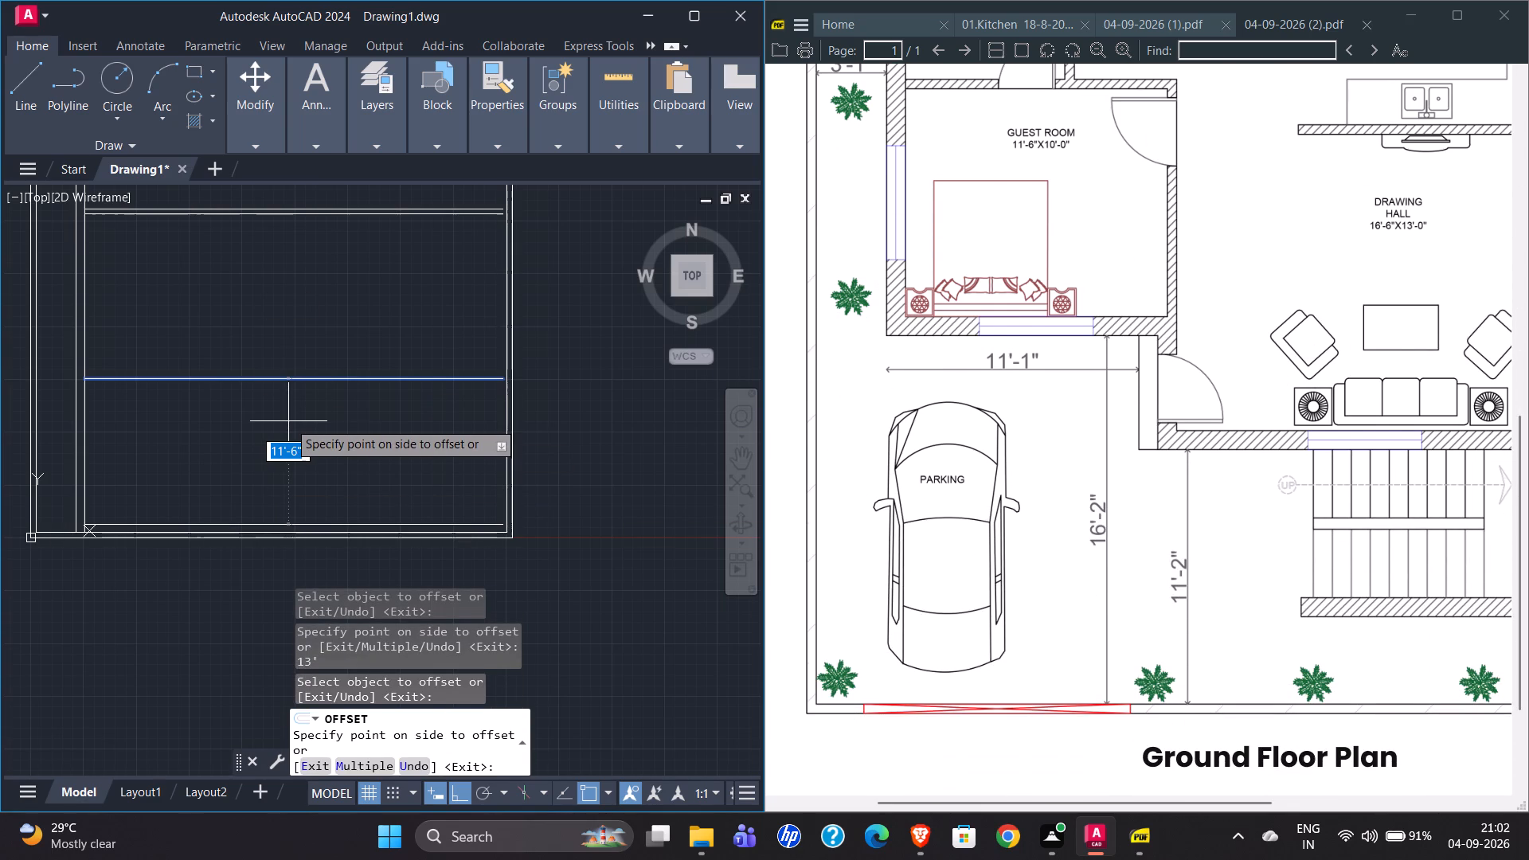
pyautogui.press('9')
pyautogui.hotkey('shift', '"')
pyautogui.press('Return')
pyautogui.press('Escape')
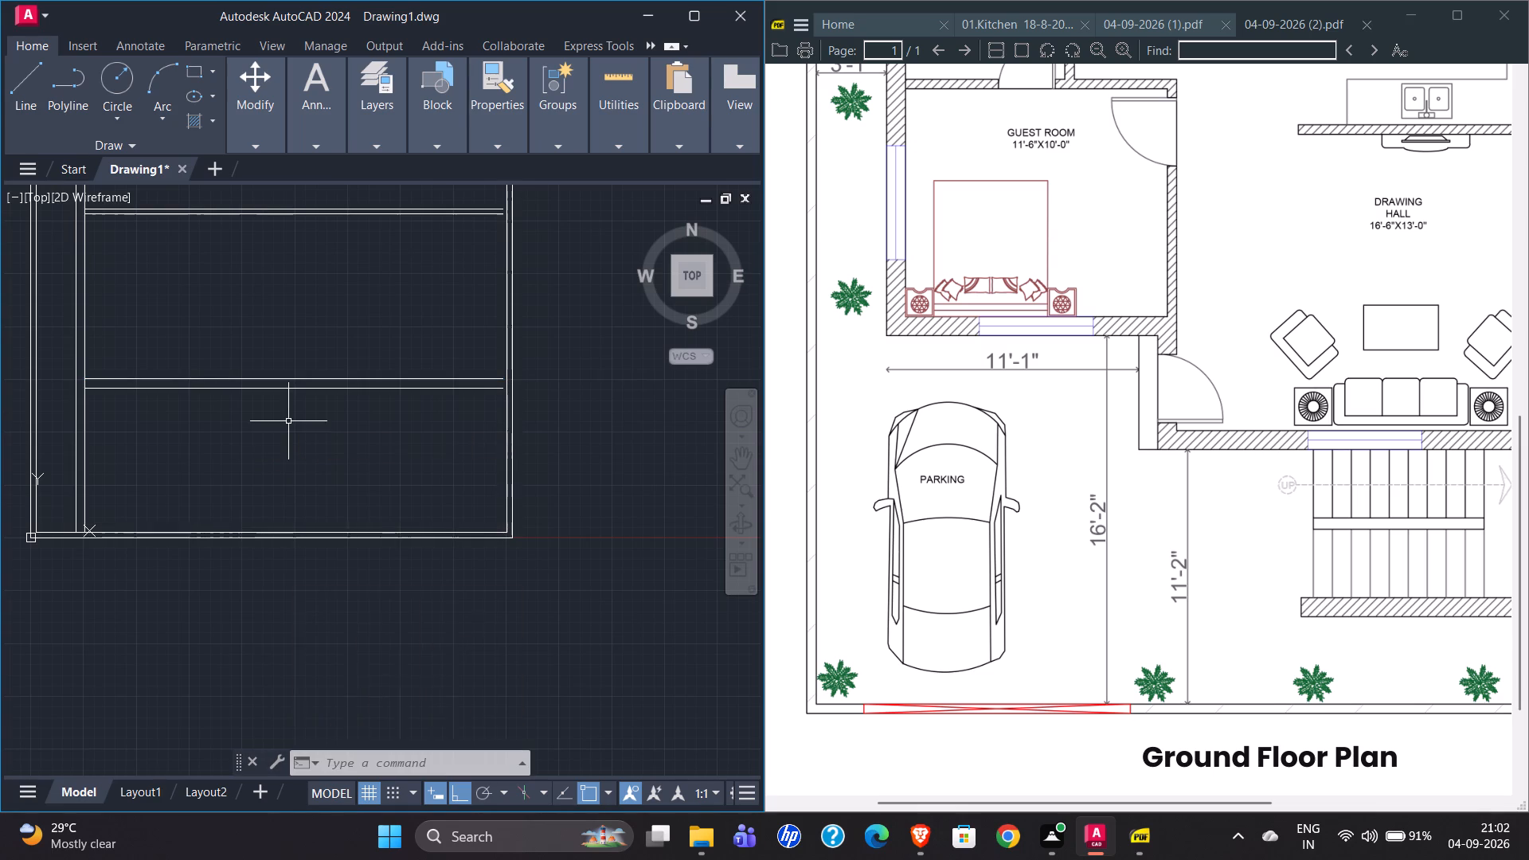
# Measure the clear distance from the drawing hall's front wall down to the front boundary wall with a temporary line.
pyautogui.click(8, 97)
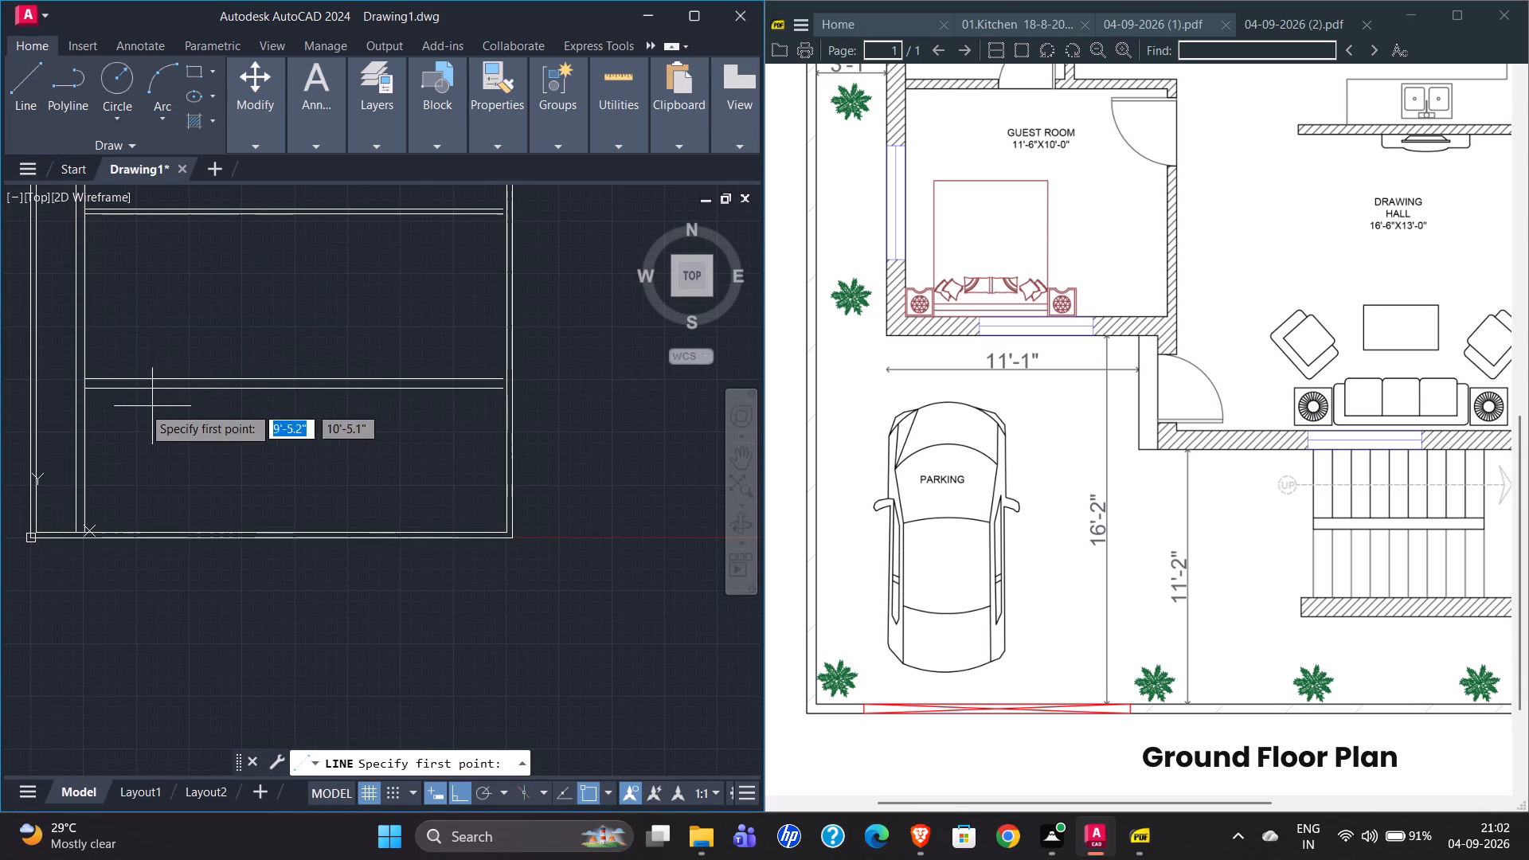
pyautogui.click(87, 395)
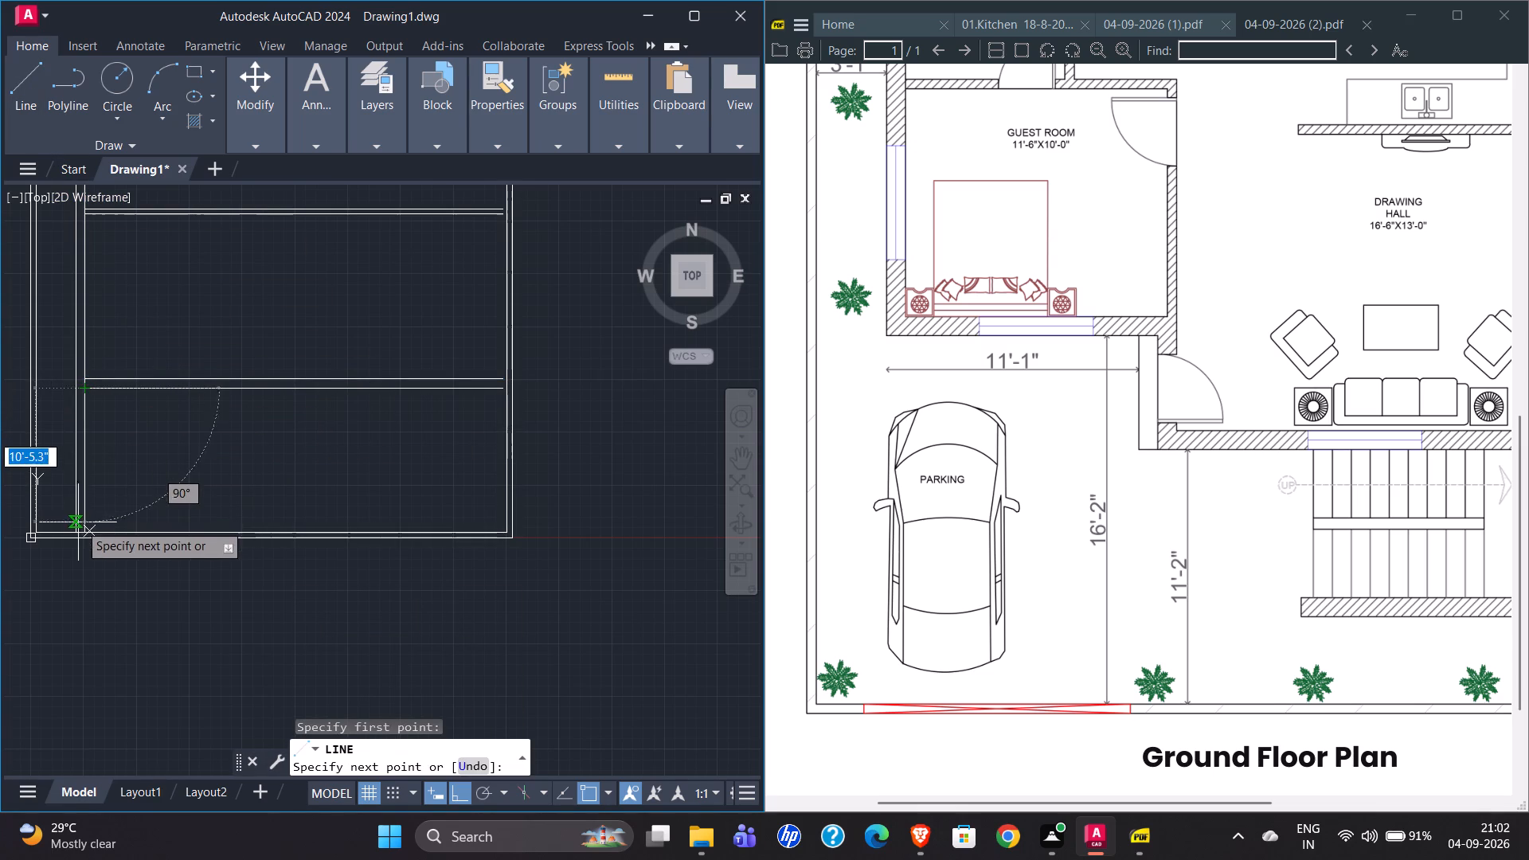
pyautogui.scroll(4, 82, 534)
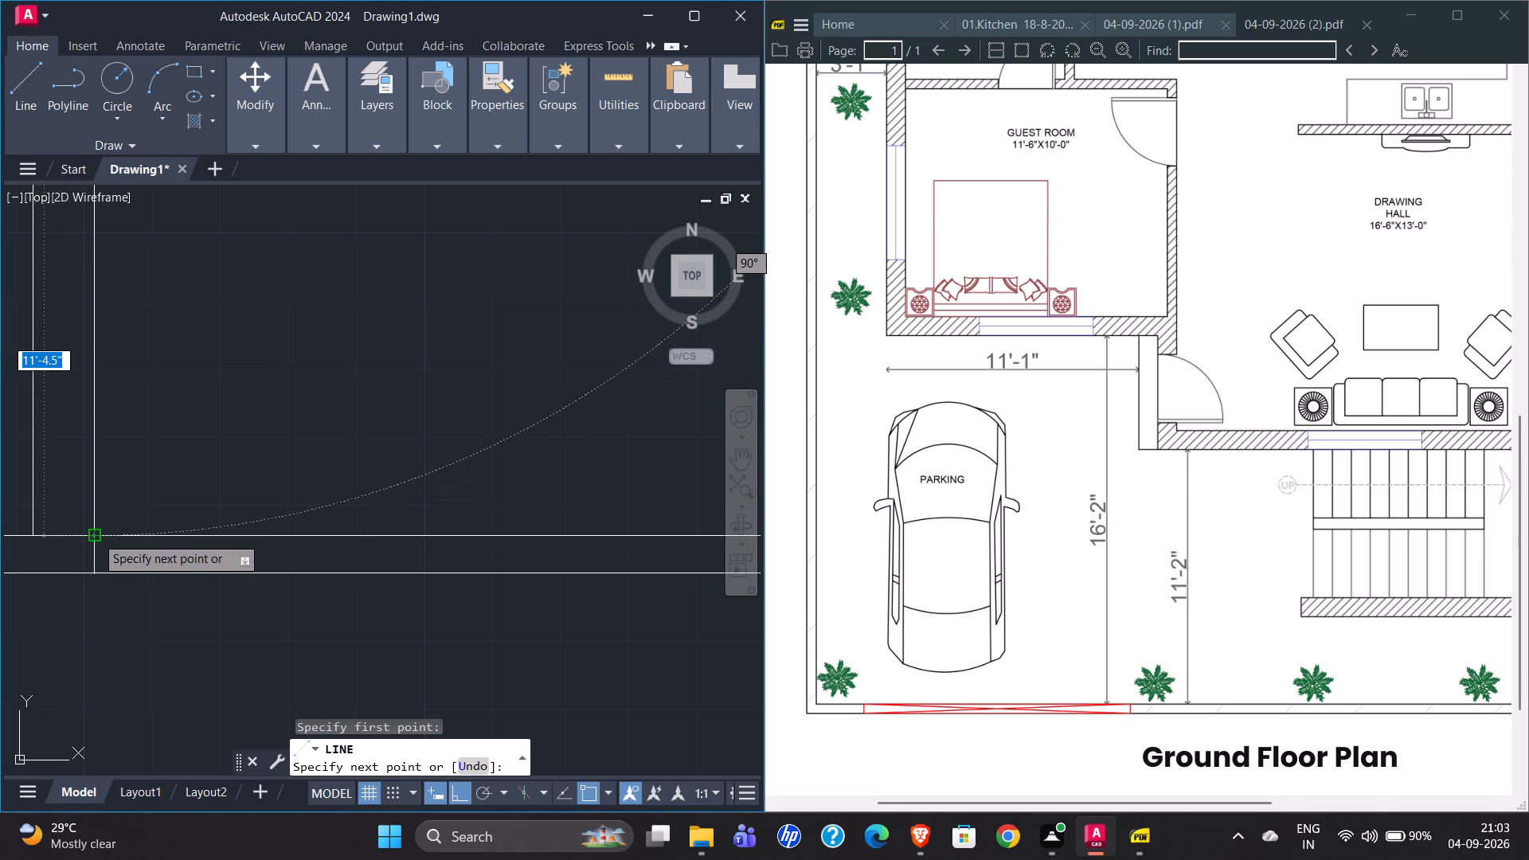
pyautogui.scroll(-2, 91, 550)
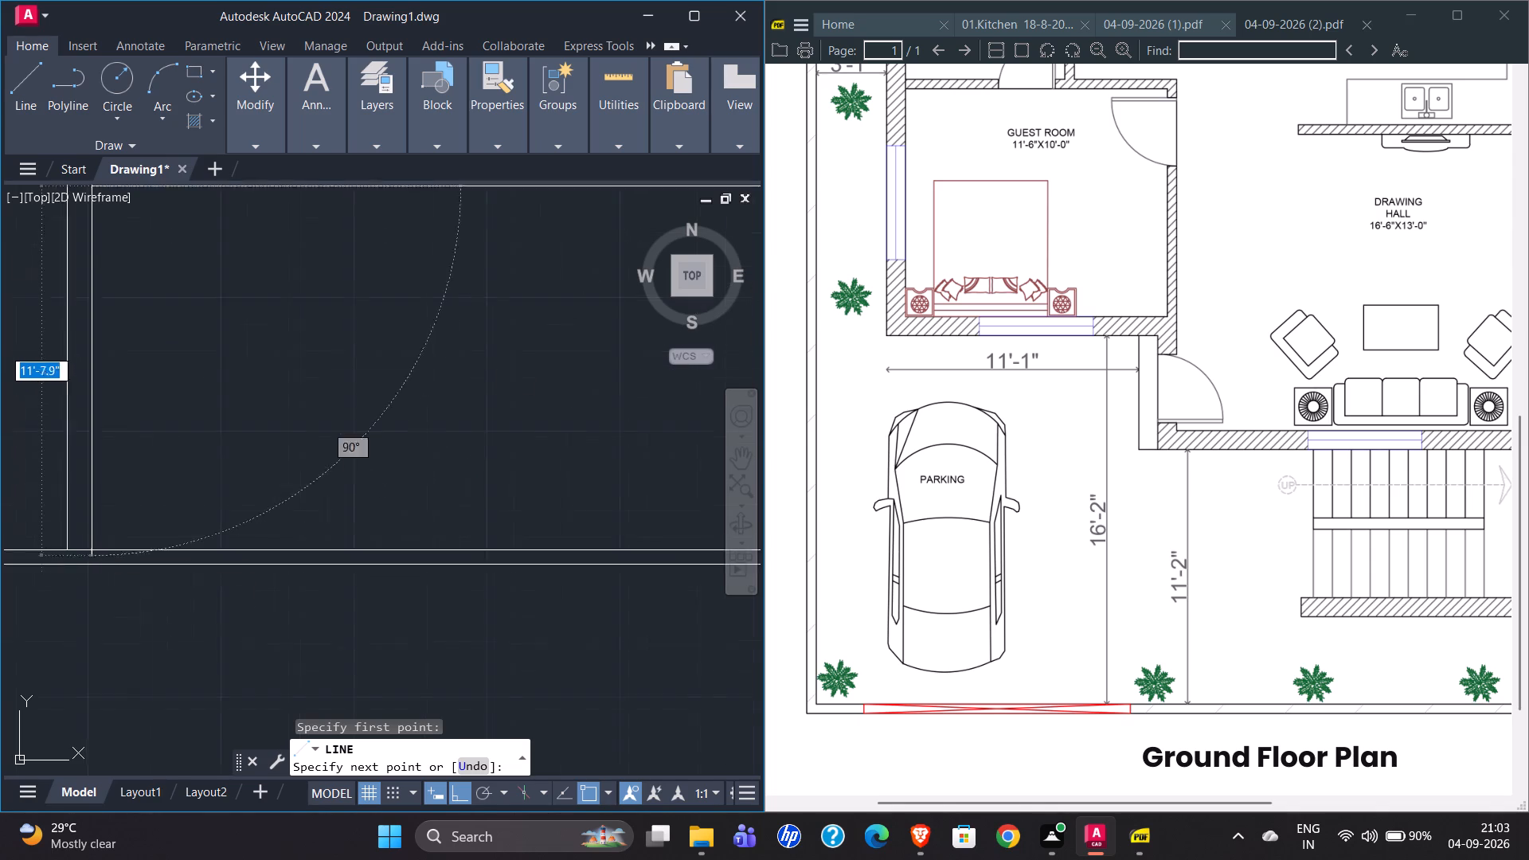
pyautogui.scroll(-4, 88, 575)
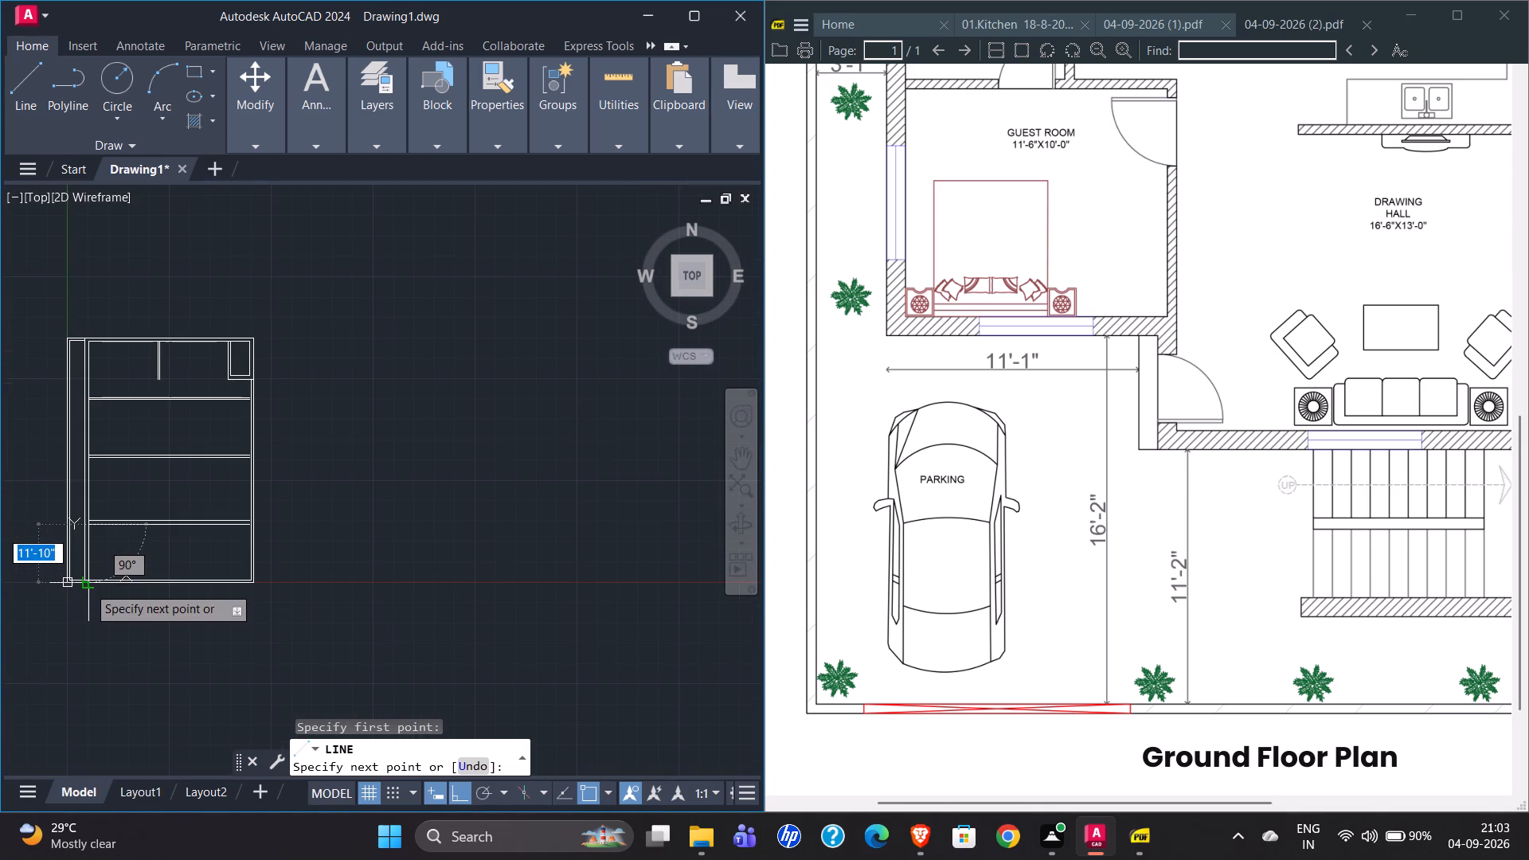
pyautogui.scroll(5, 89, 312)
pyautogui.scroll(-3, 91, 326)
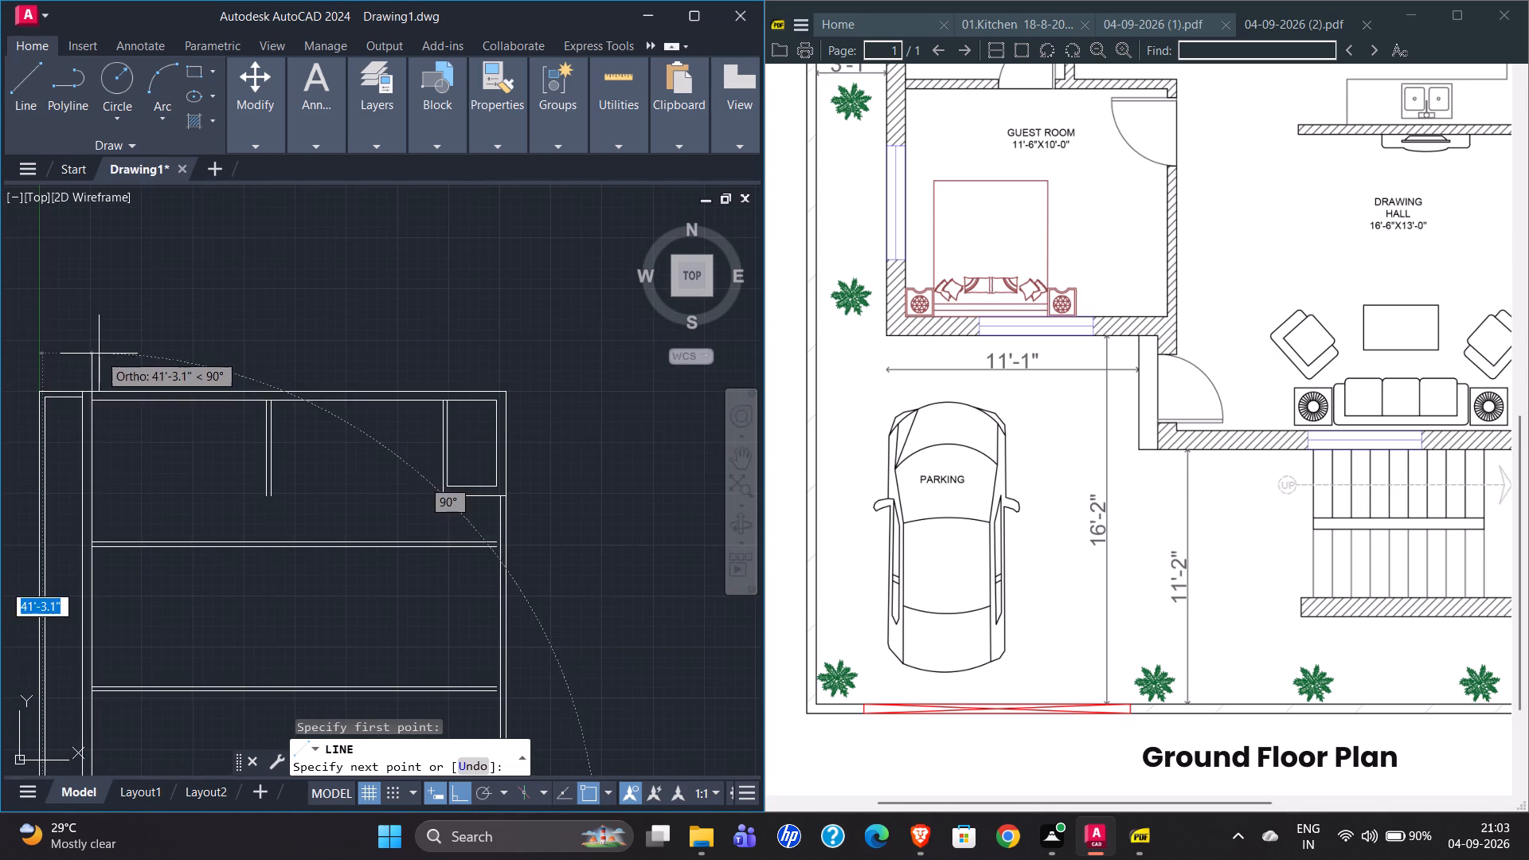
pyautogui.scroll(2, 96, 393)
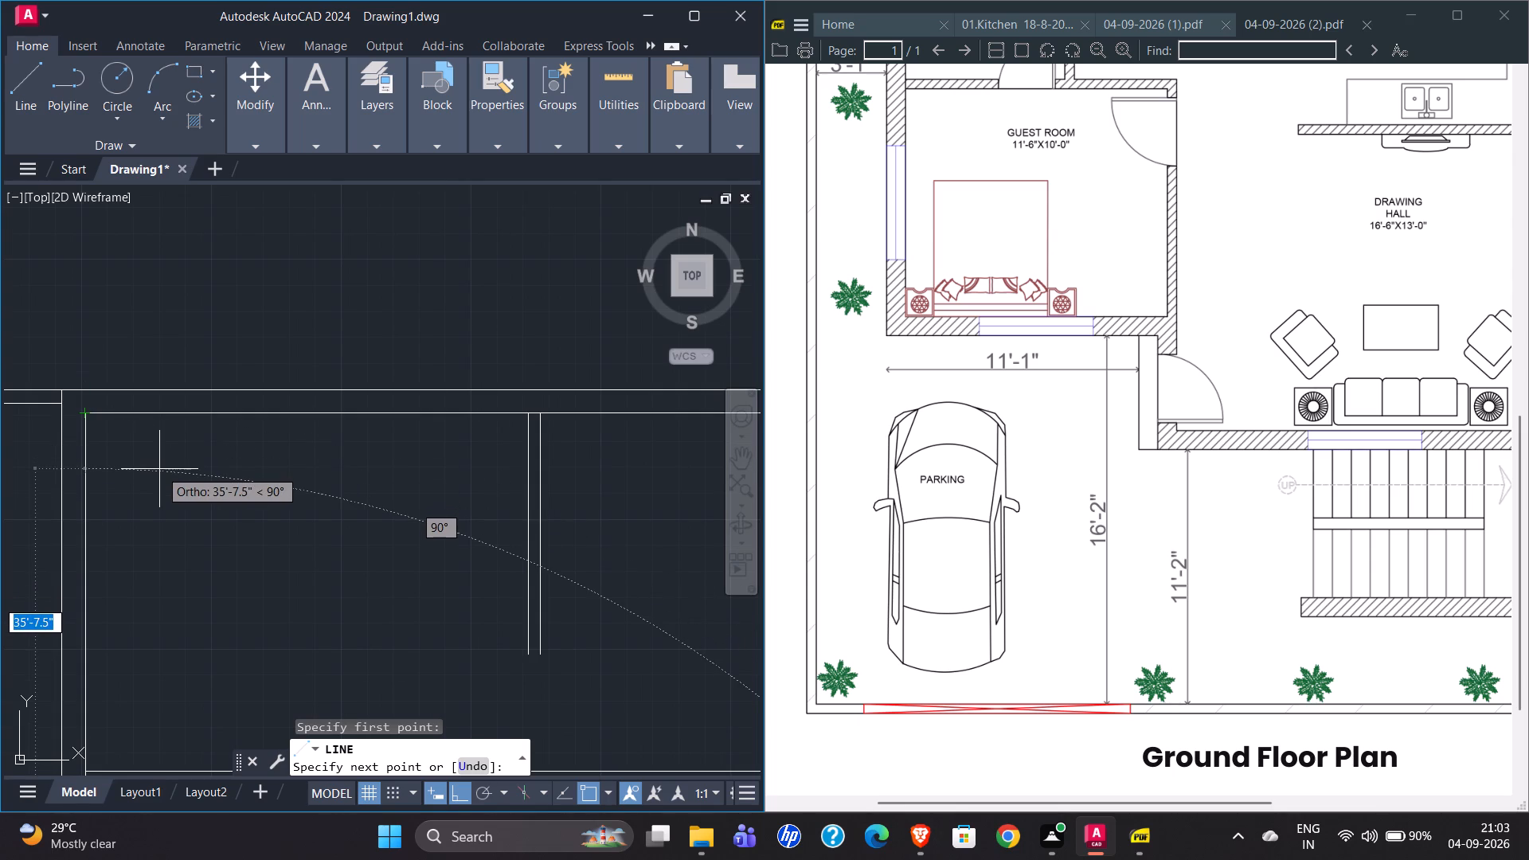
pyautogui.press('Escape')
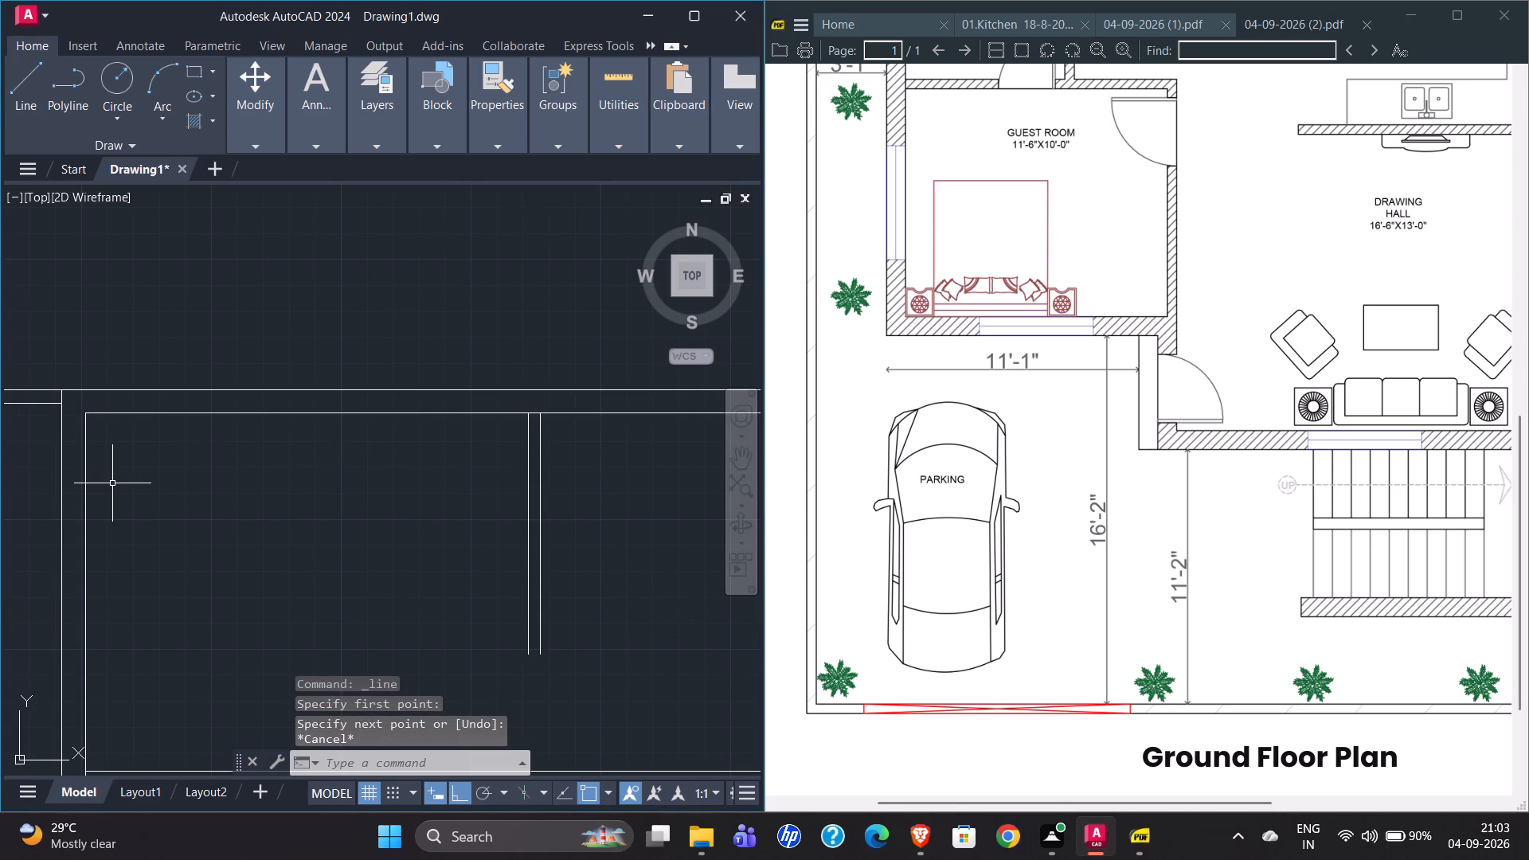
# Compare the drawn wall layout with the PDF plan, checking the bedrooms, garden strip, parking area and front boundary.
pyautogui.scroll(-1, 366, 458)
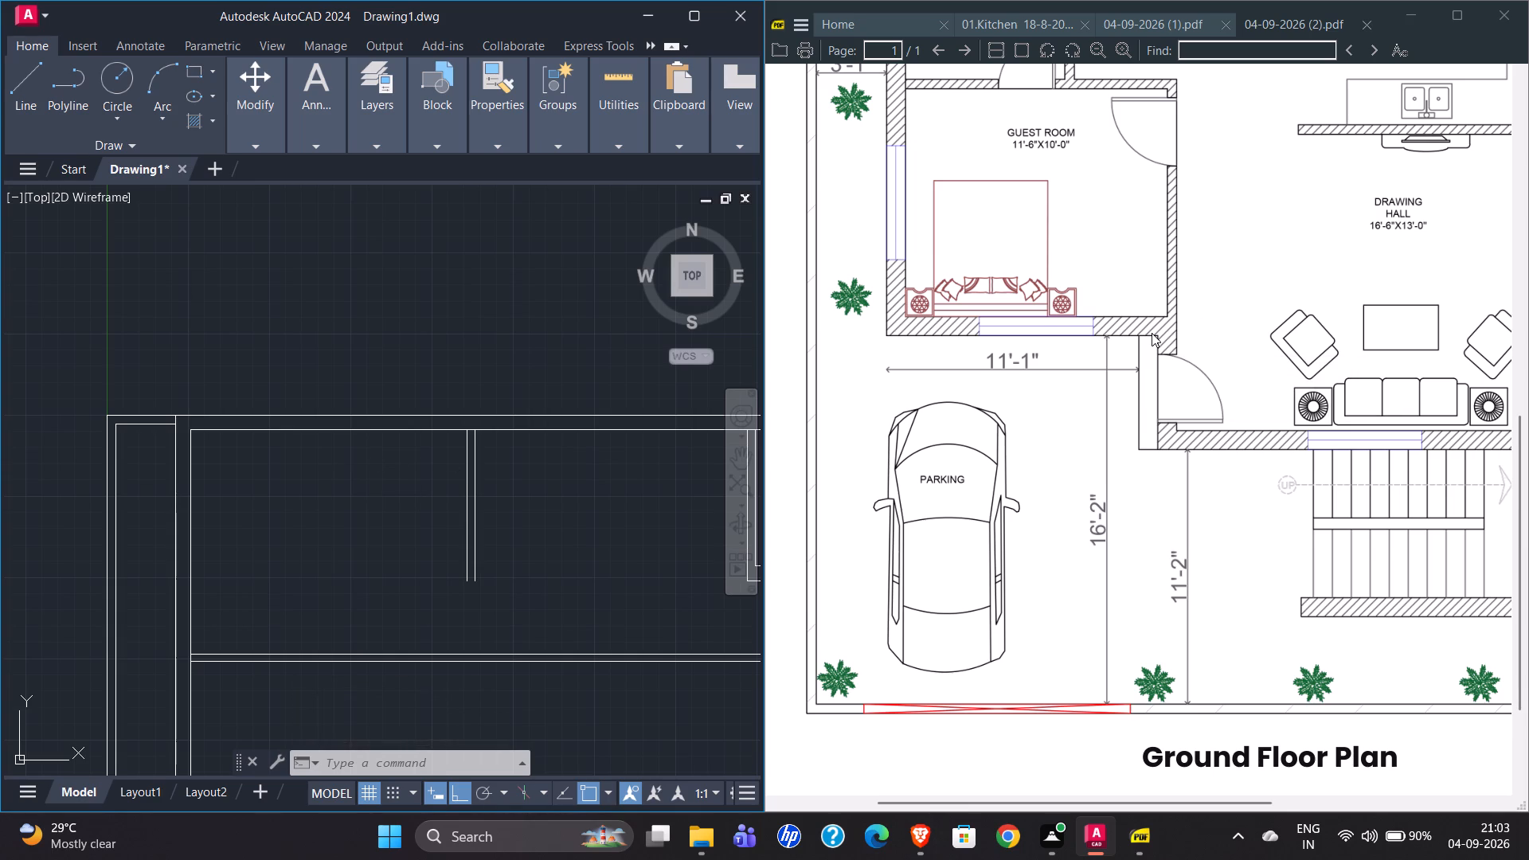
pyautogui.scroll(15, 1152, 333)
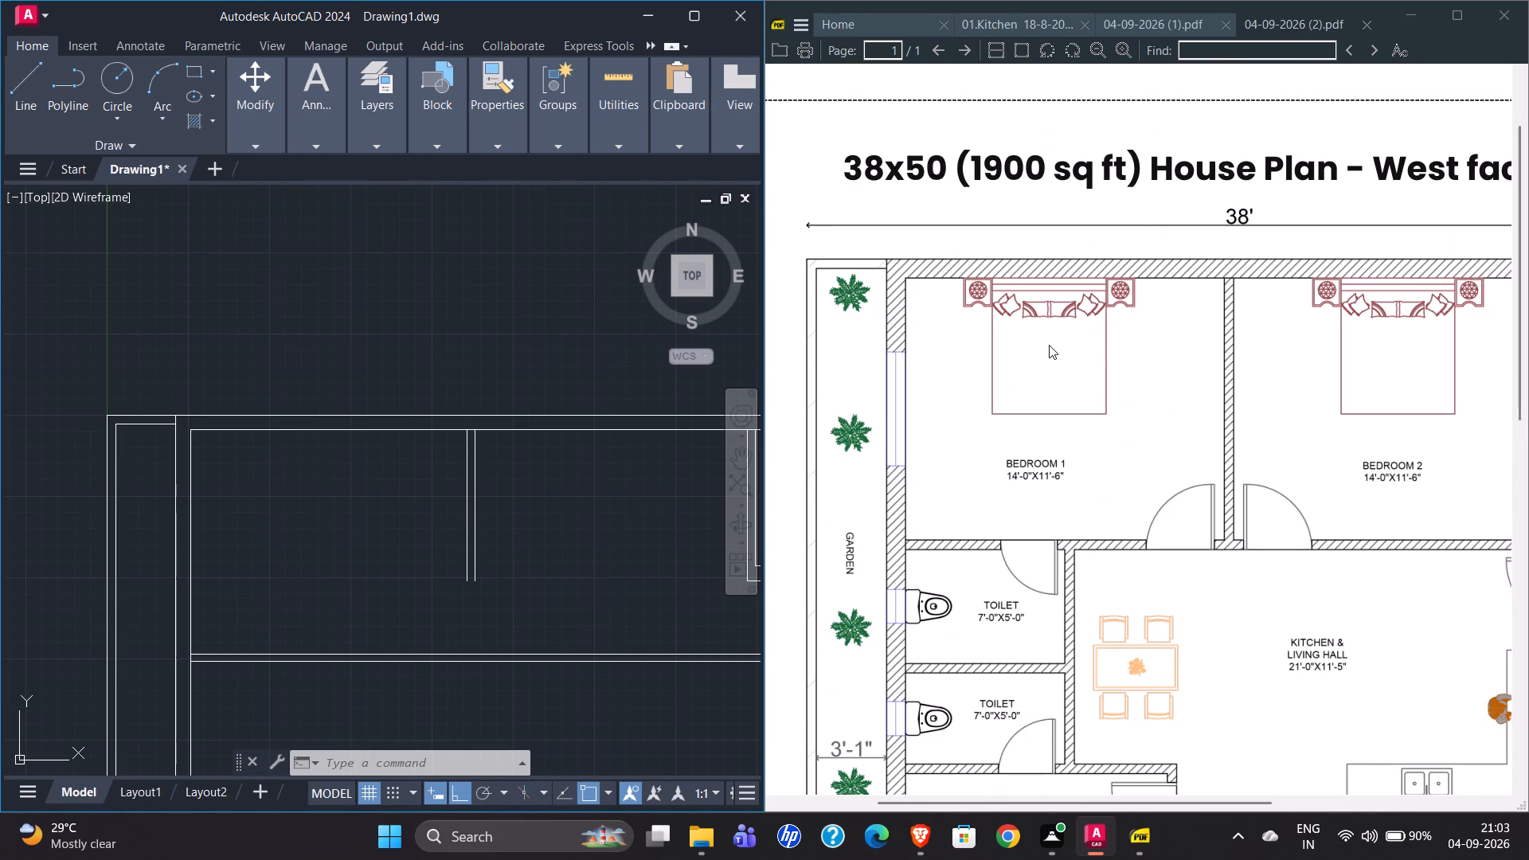
pyautogui.scroll(-2, 1049, 345)
pyautogui.hscroll(3, 1049, 345)
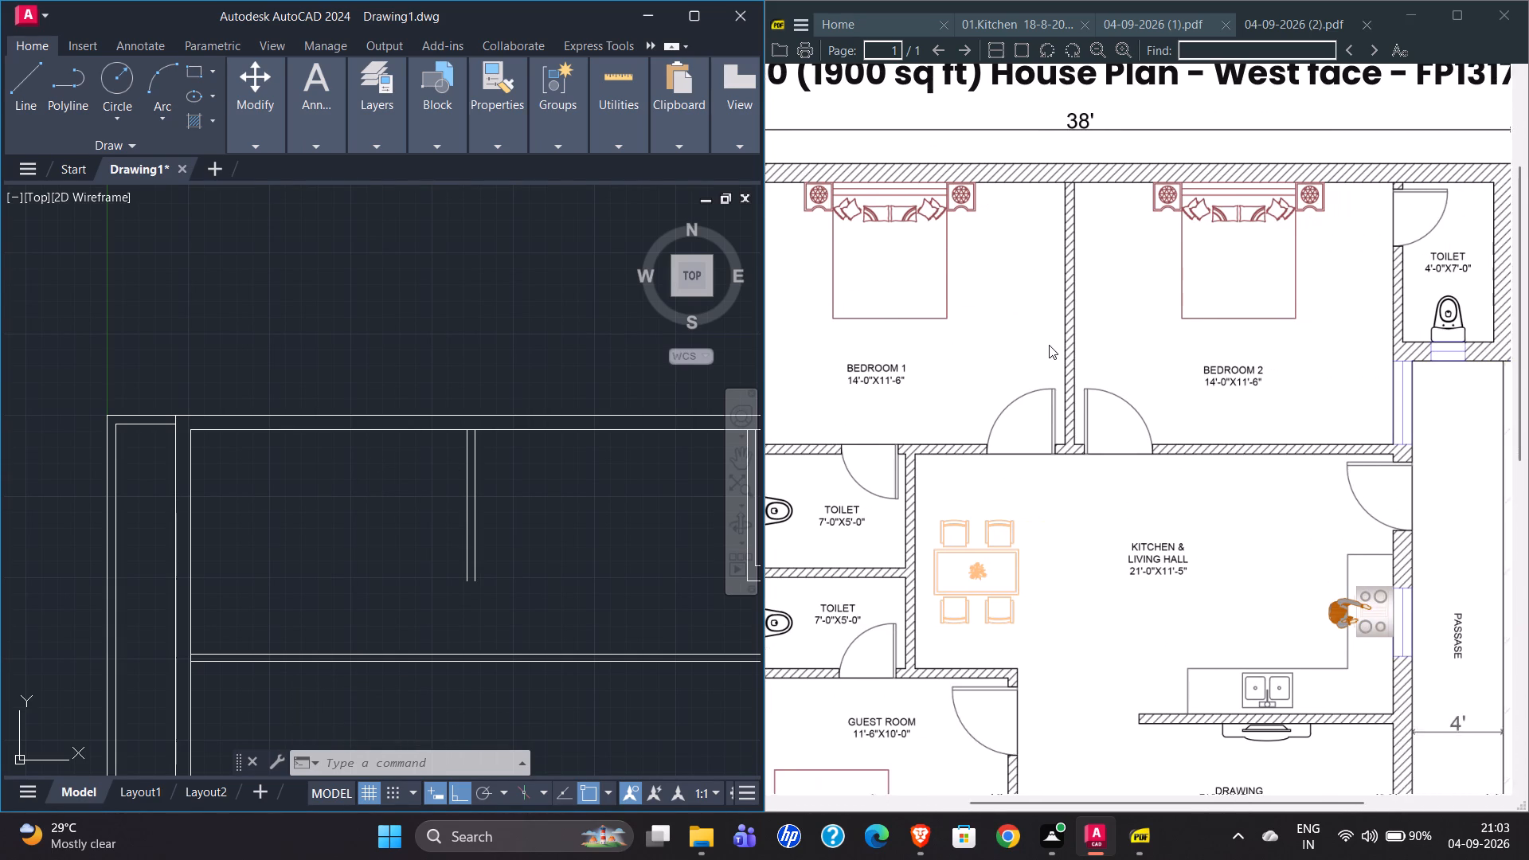
pyautogui.hscroll(2, 1049, 345)
pyautogui.hscroll(-4, 1049, 345)
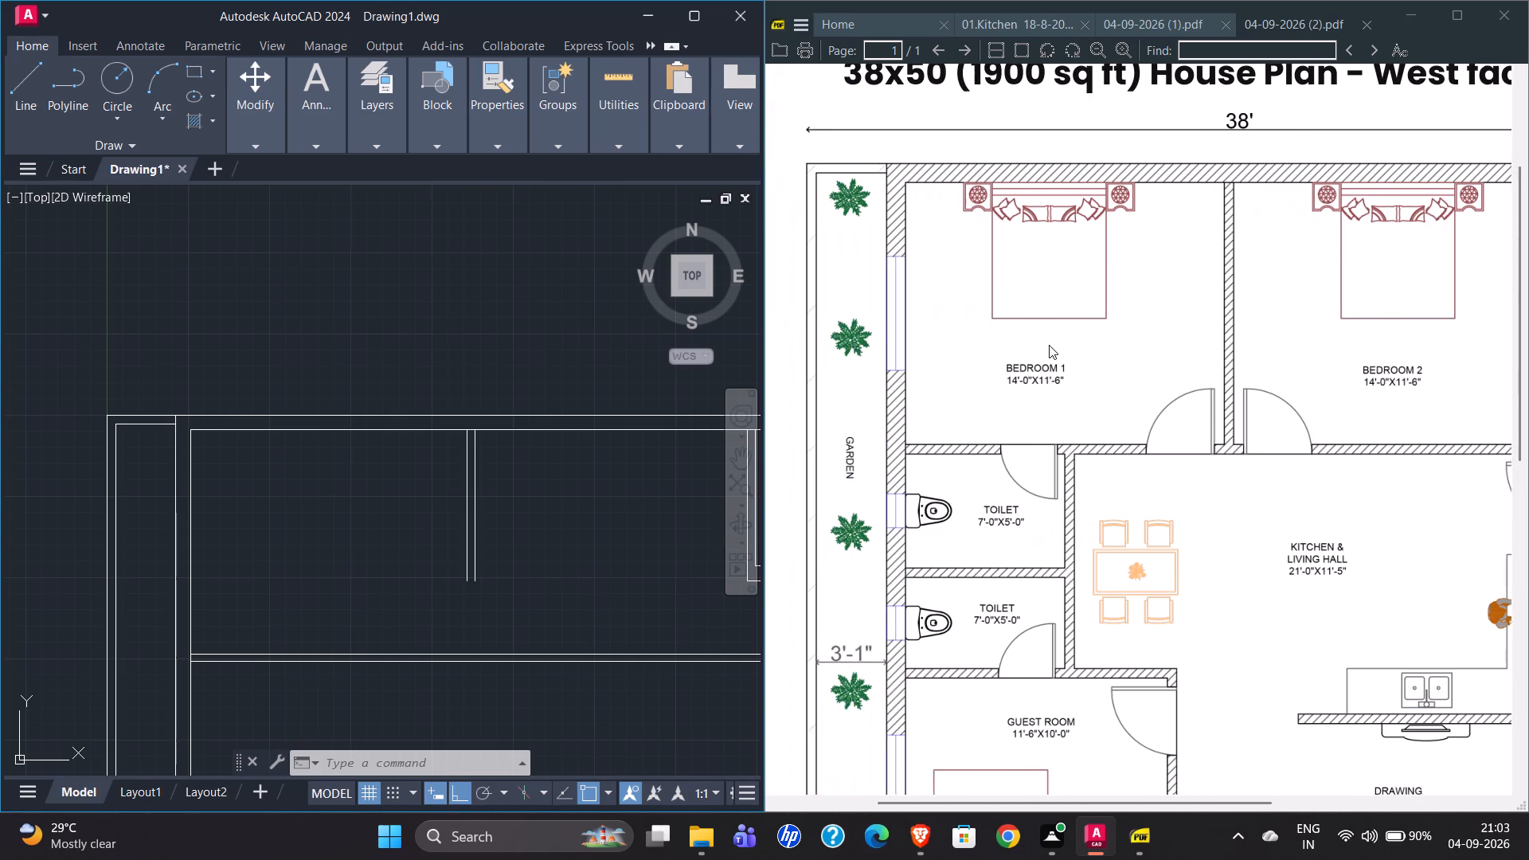
pyautogui.hscroll(-2, 1049, 345)
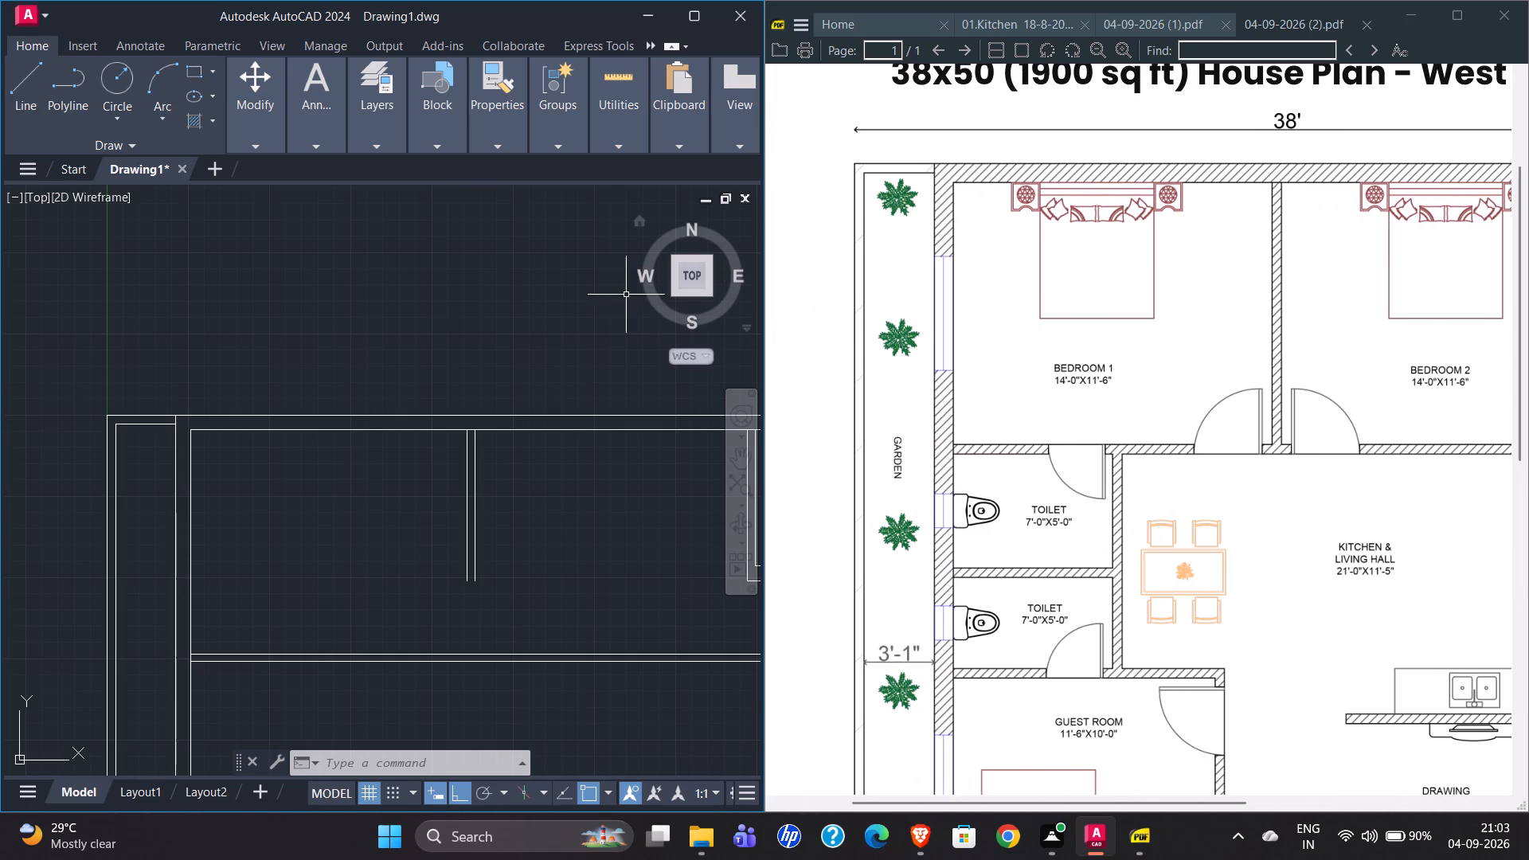
pyautogui.scroll(2, 80, 442)
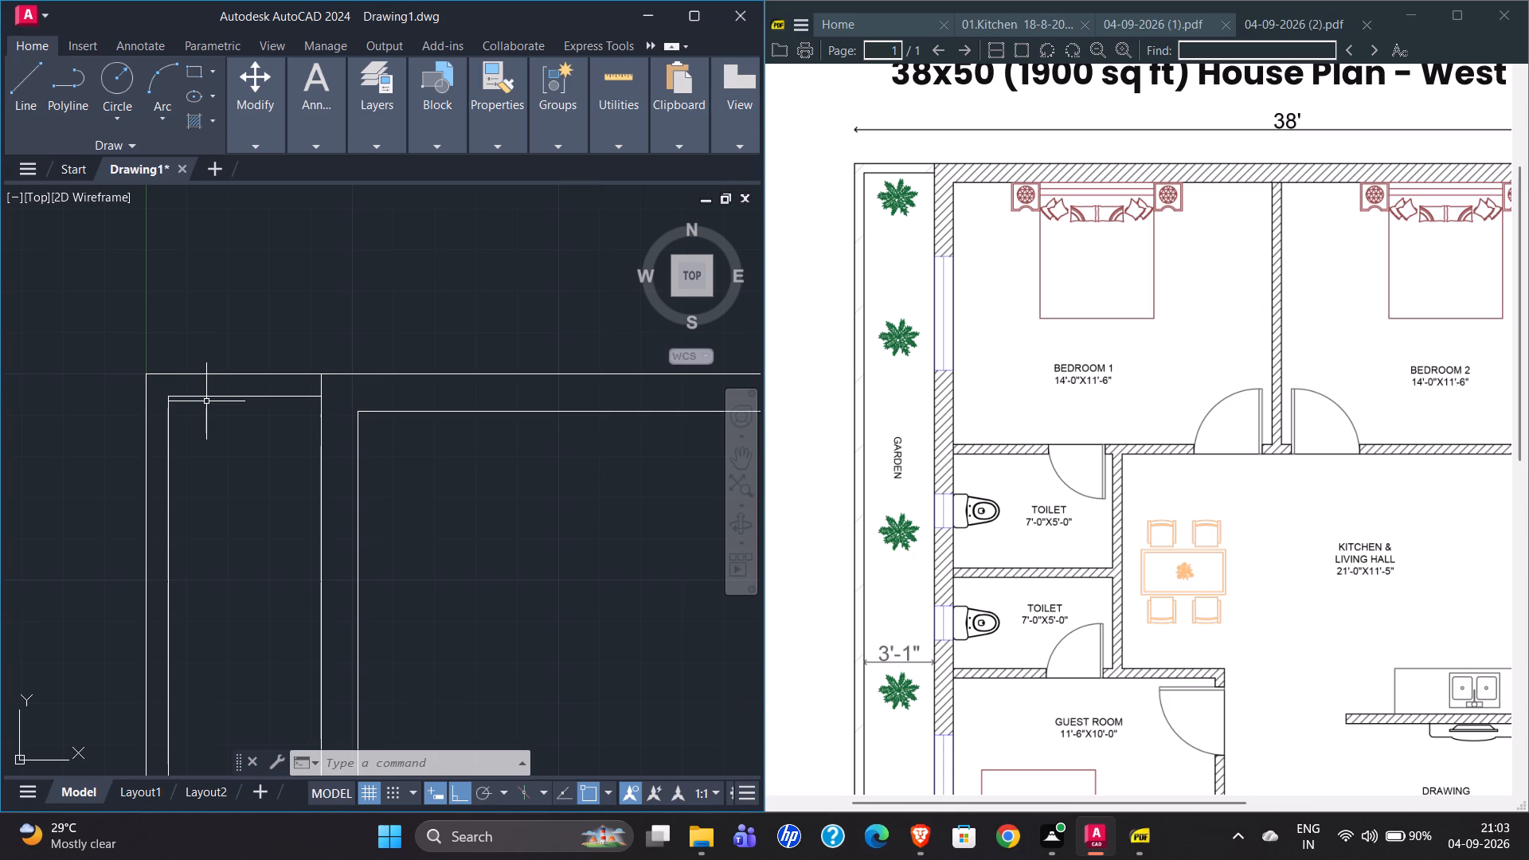
pyautogui.scroll(-3, 206, 401)
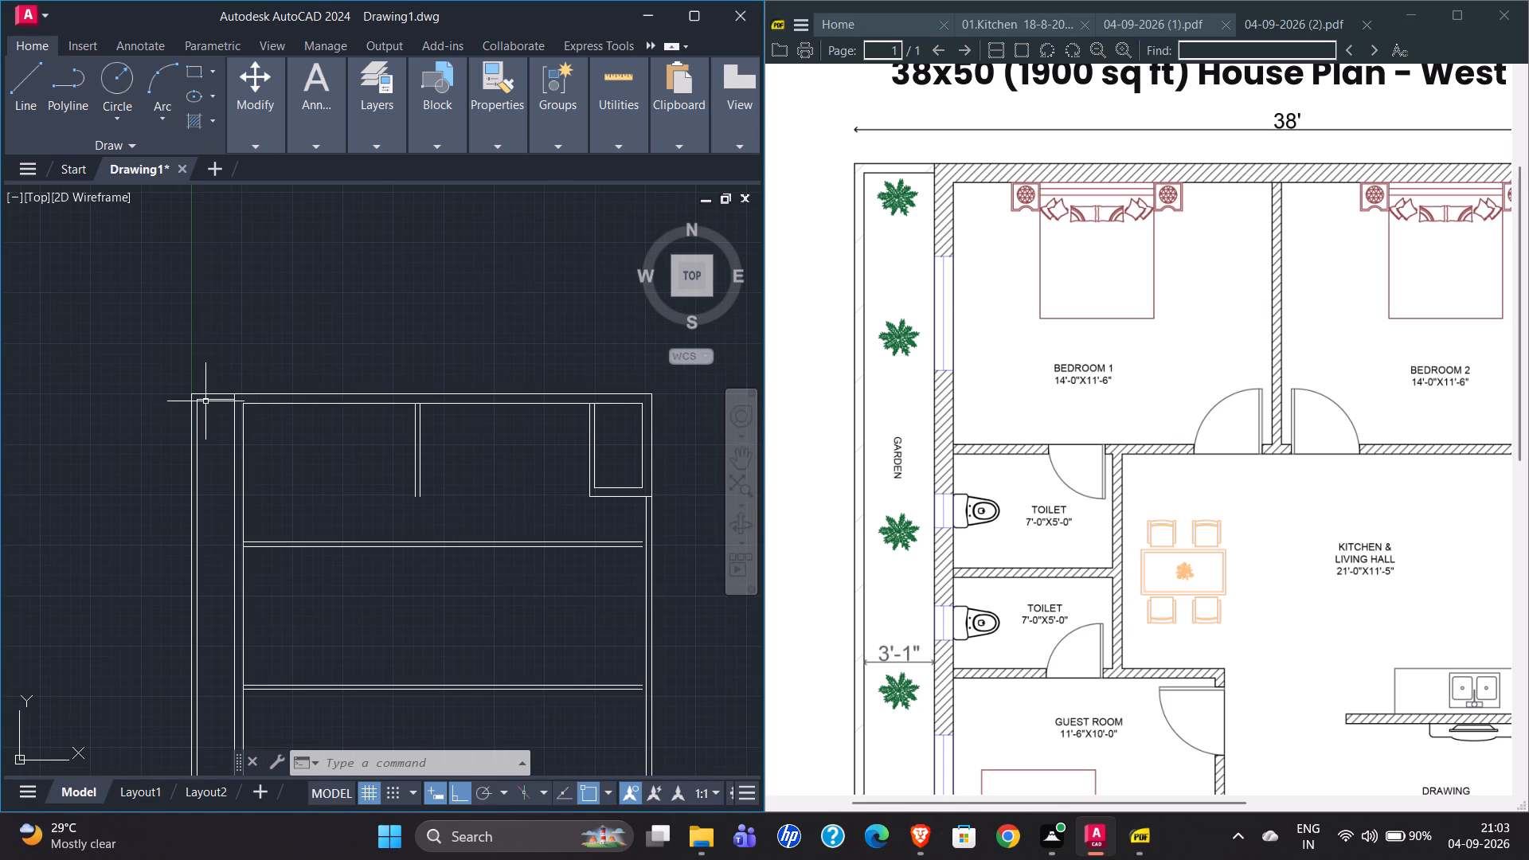
pyautogui.scroll(2, 186, 442)
pyautogui.scroll(-2, 234, 330)
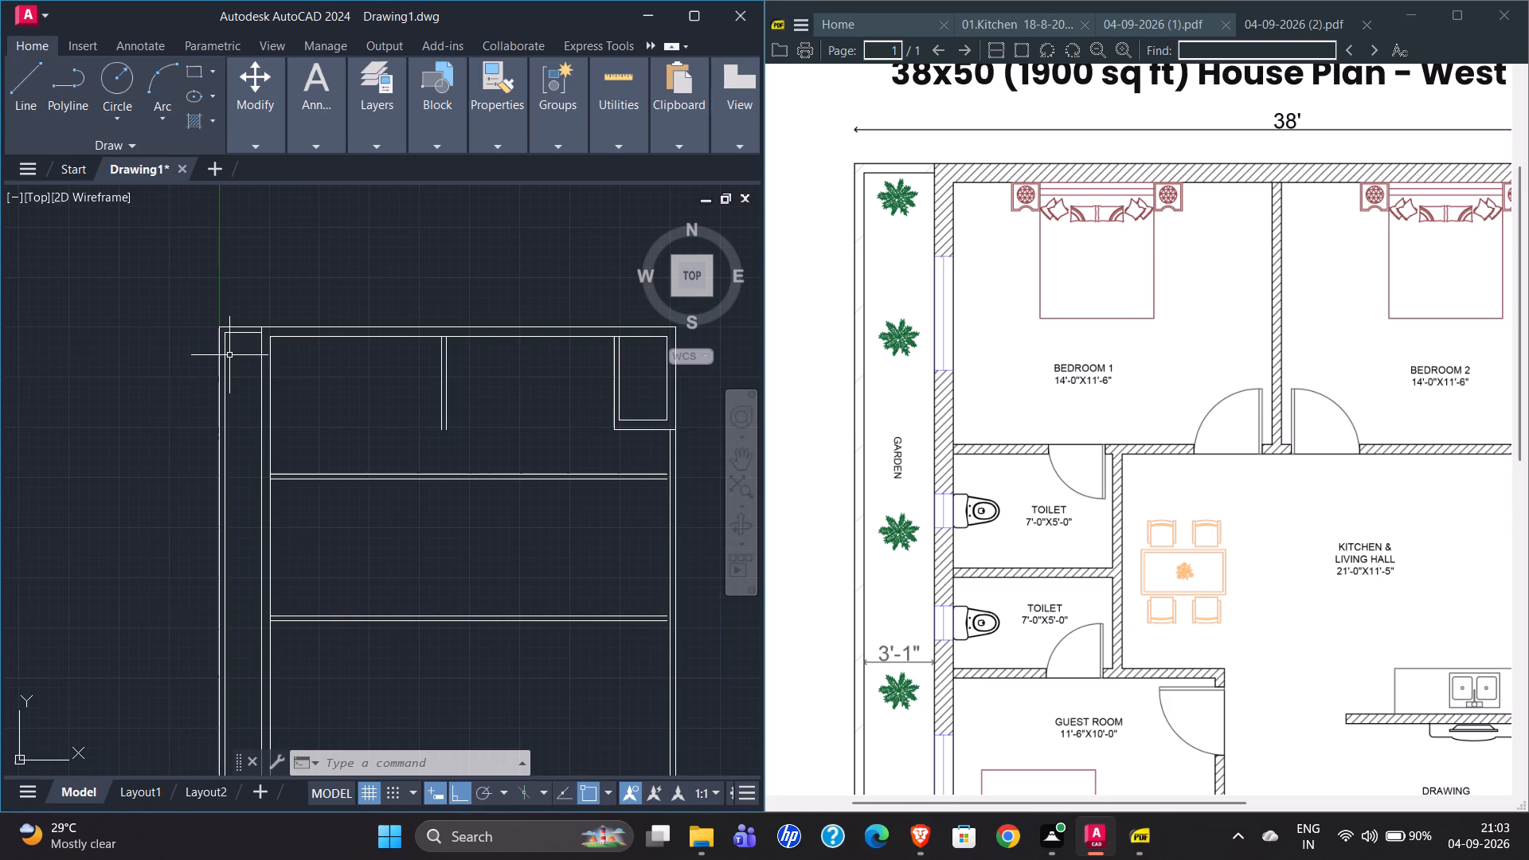
pyautogui.scroll(3, 303, 343)
pyautogui.scroll(-2, 261, 396)
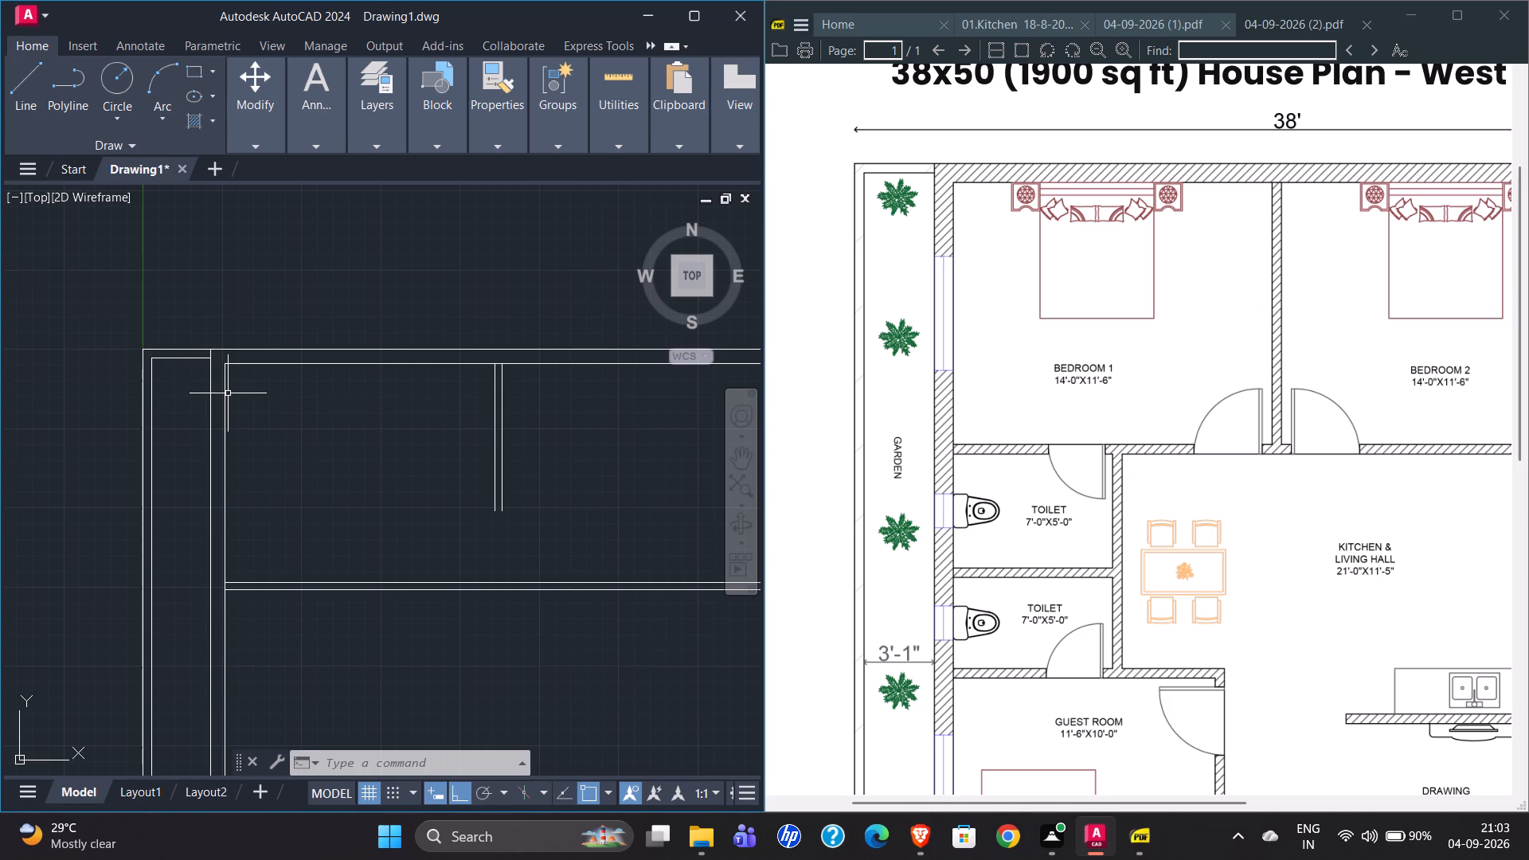
pyautogui.scroll(-2, 111, 344)
pyautogui.scroll(2, 225, 734)
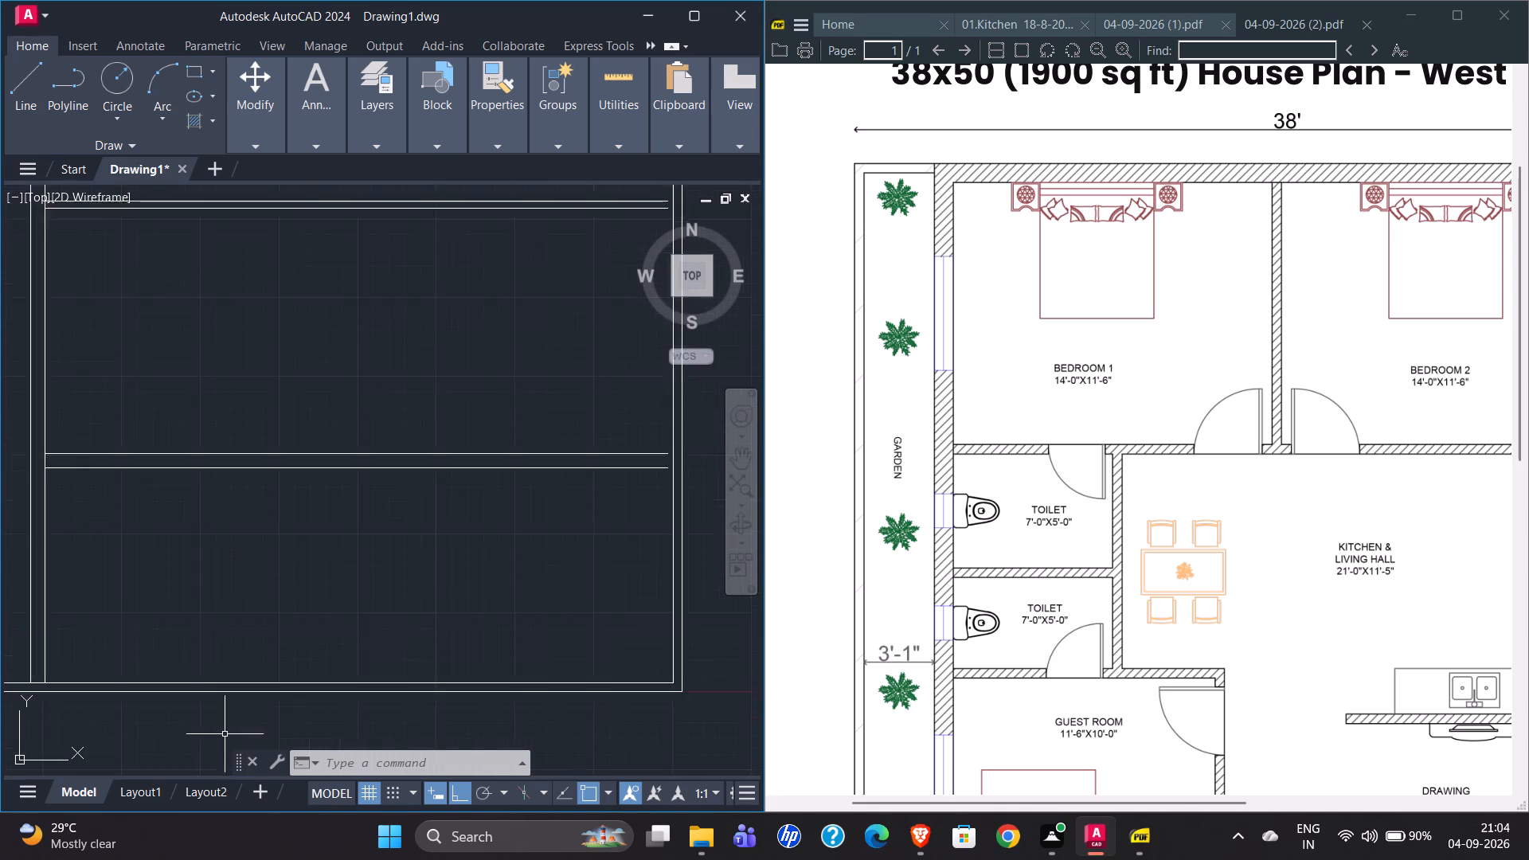
pyautogui.scroll(1, 225, 734)
pyautogui.scroll(-2, 218, 701)
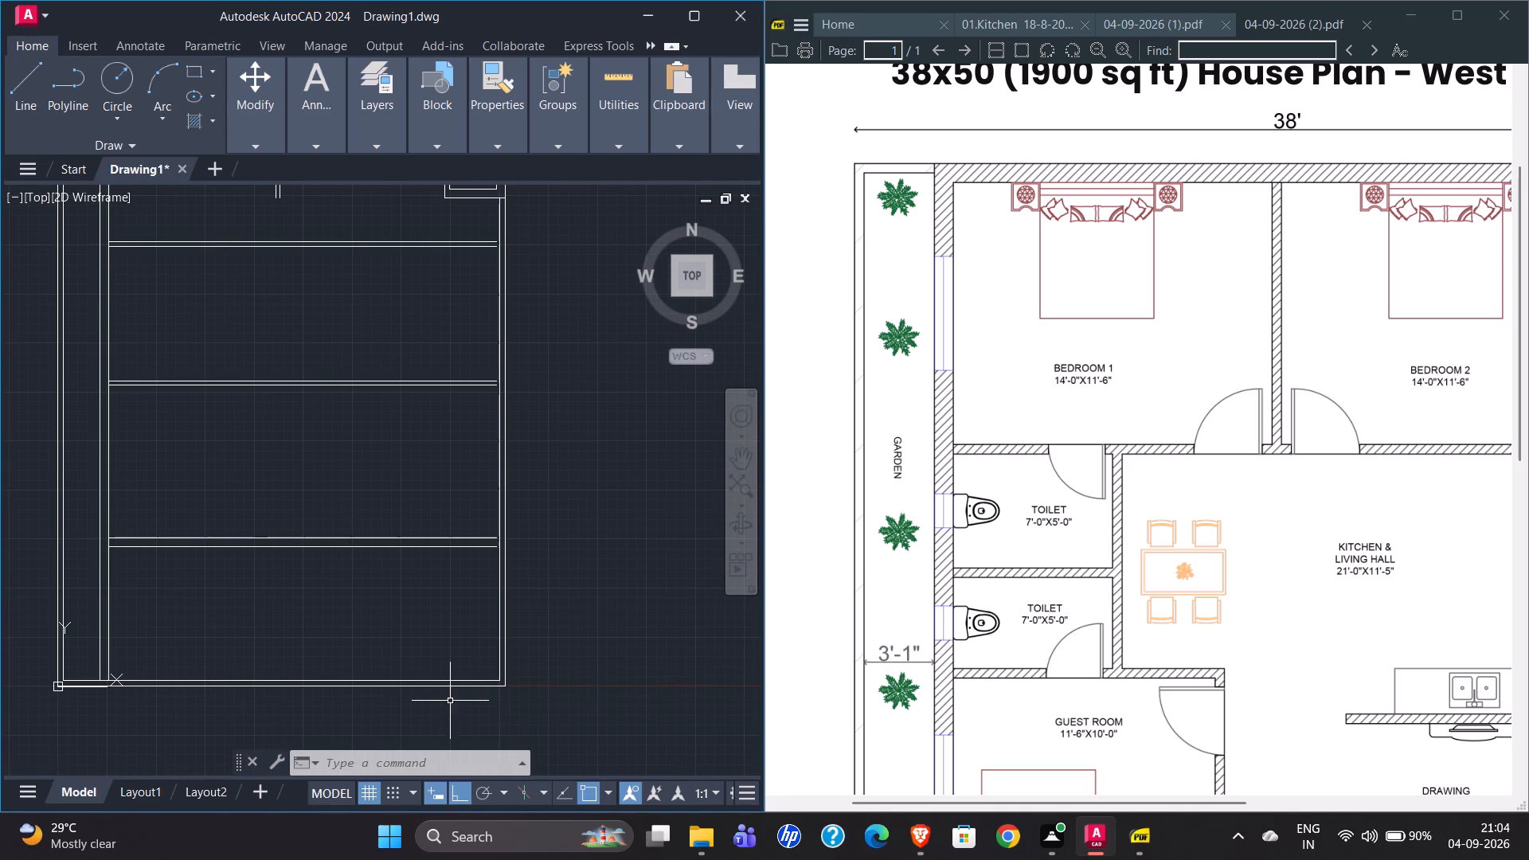
pyautogui.scroll(-1, 229, 539)
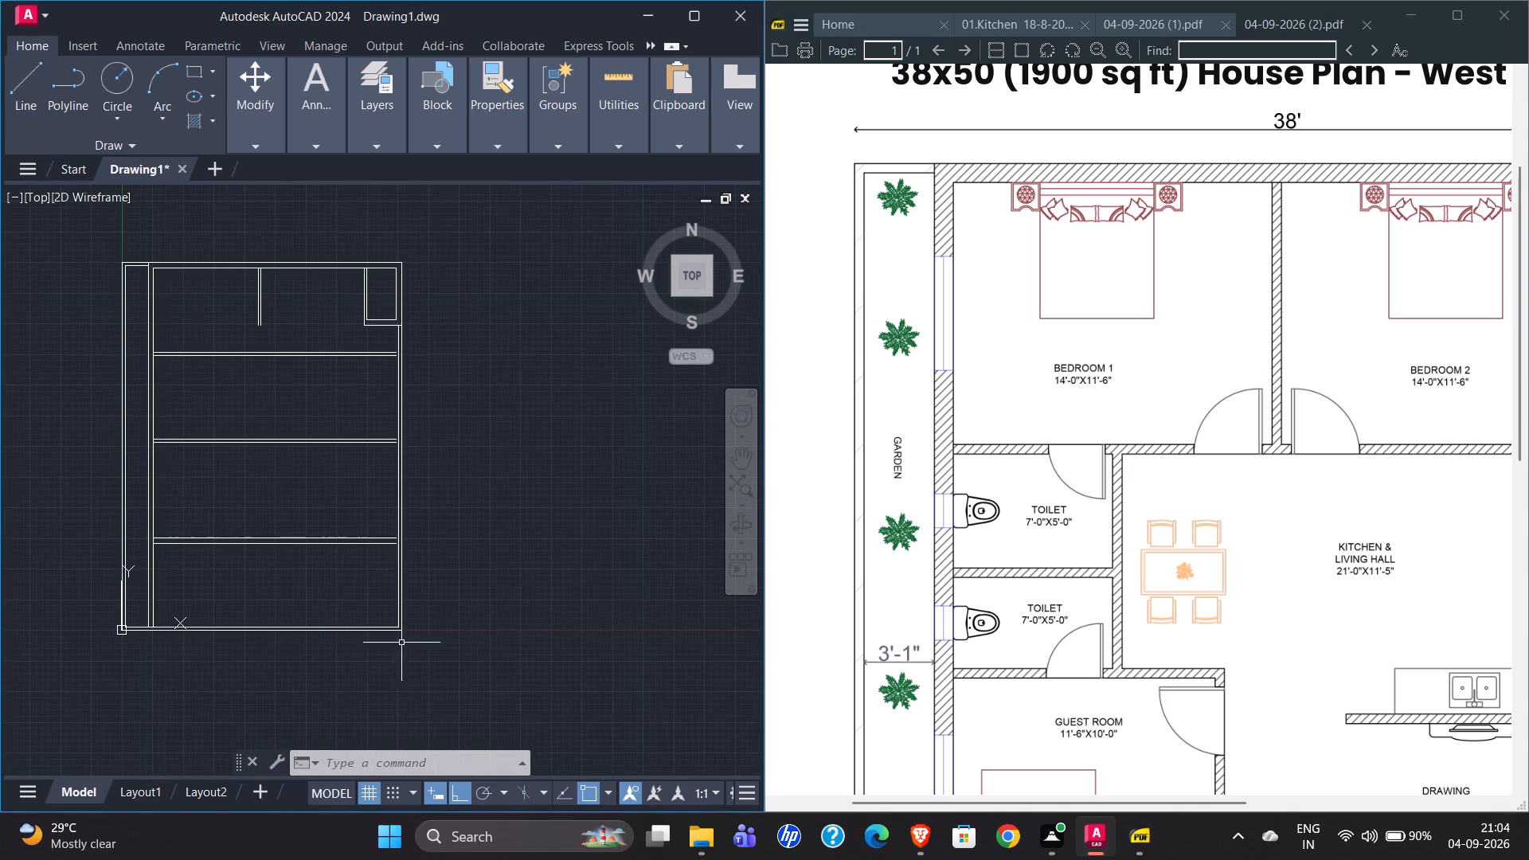
pyautogui.scroll(-14, 1223, 557)
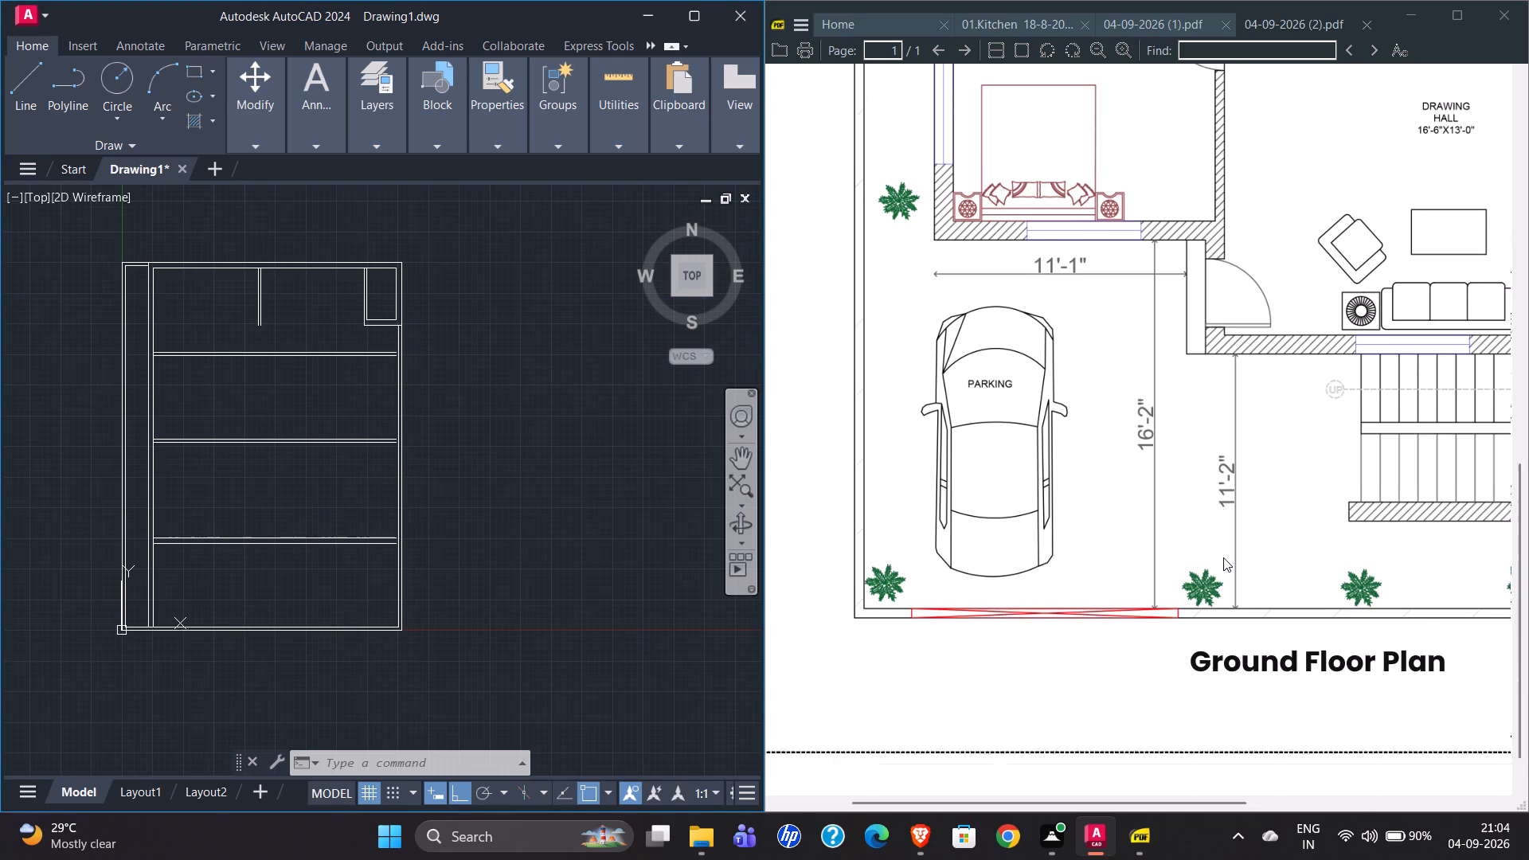
pyautogui.scroll(-3, 1223, 557)
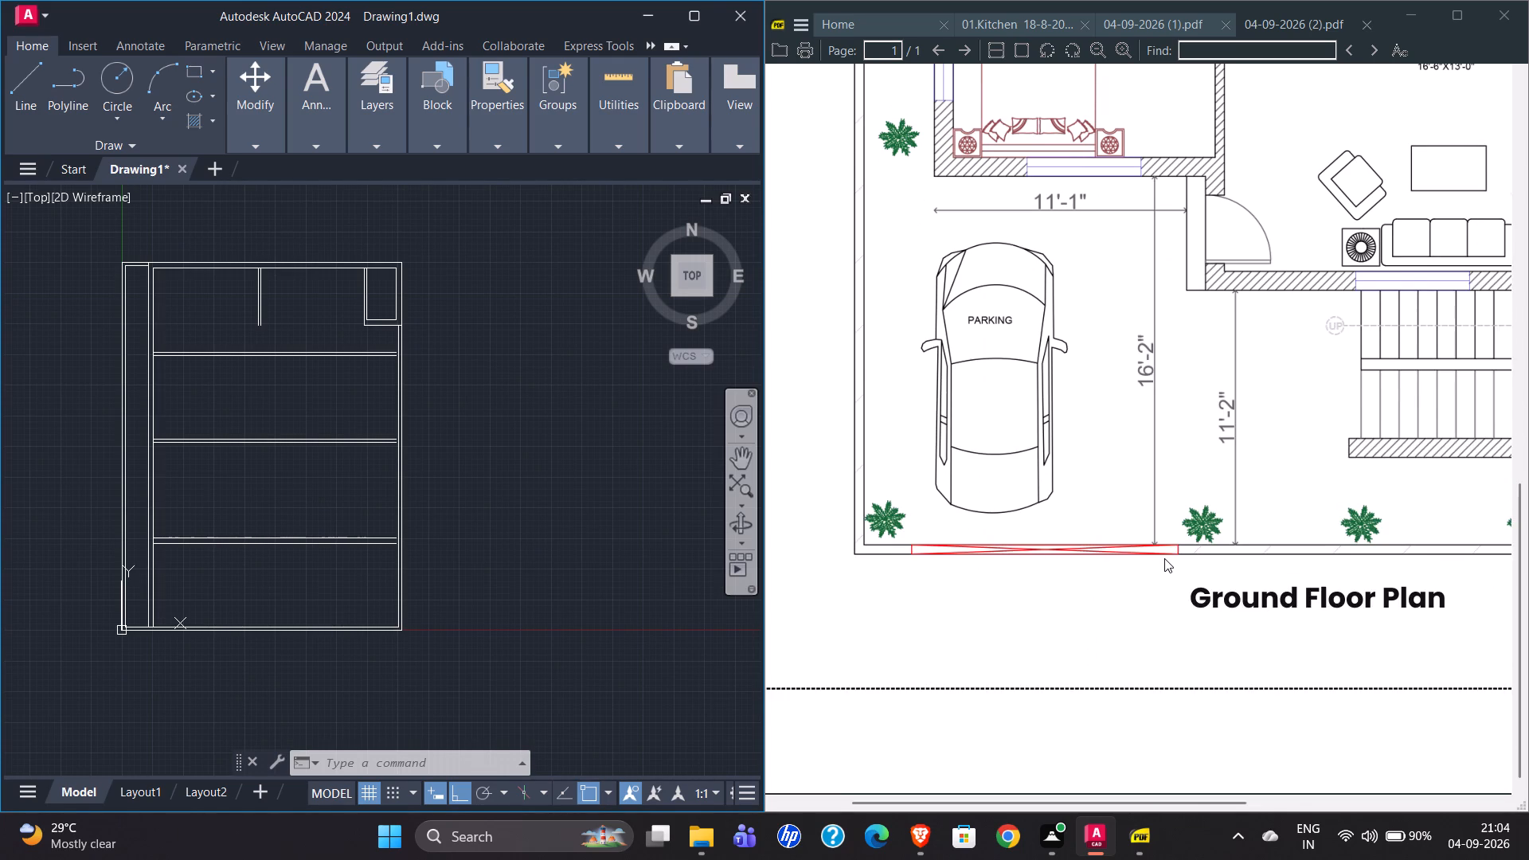
pyautogui.scroll(20, 1164, 558)
pyautogui.scroll(20, 1164, 558)
pyautogui.scroll(16, 1164, 558)
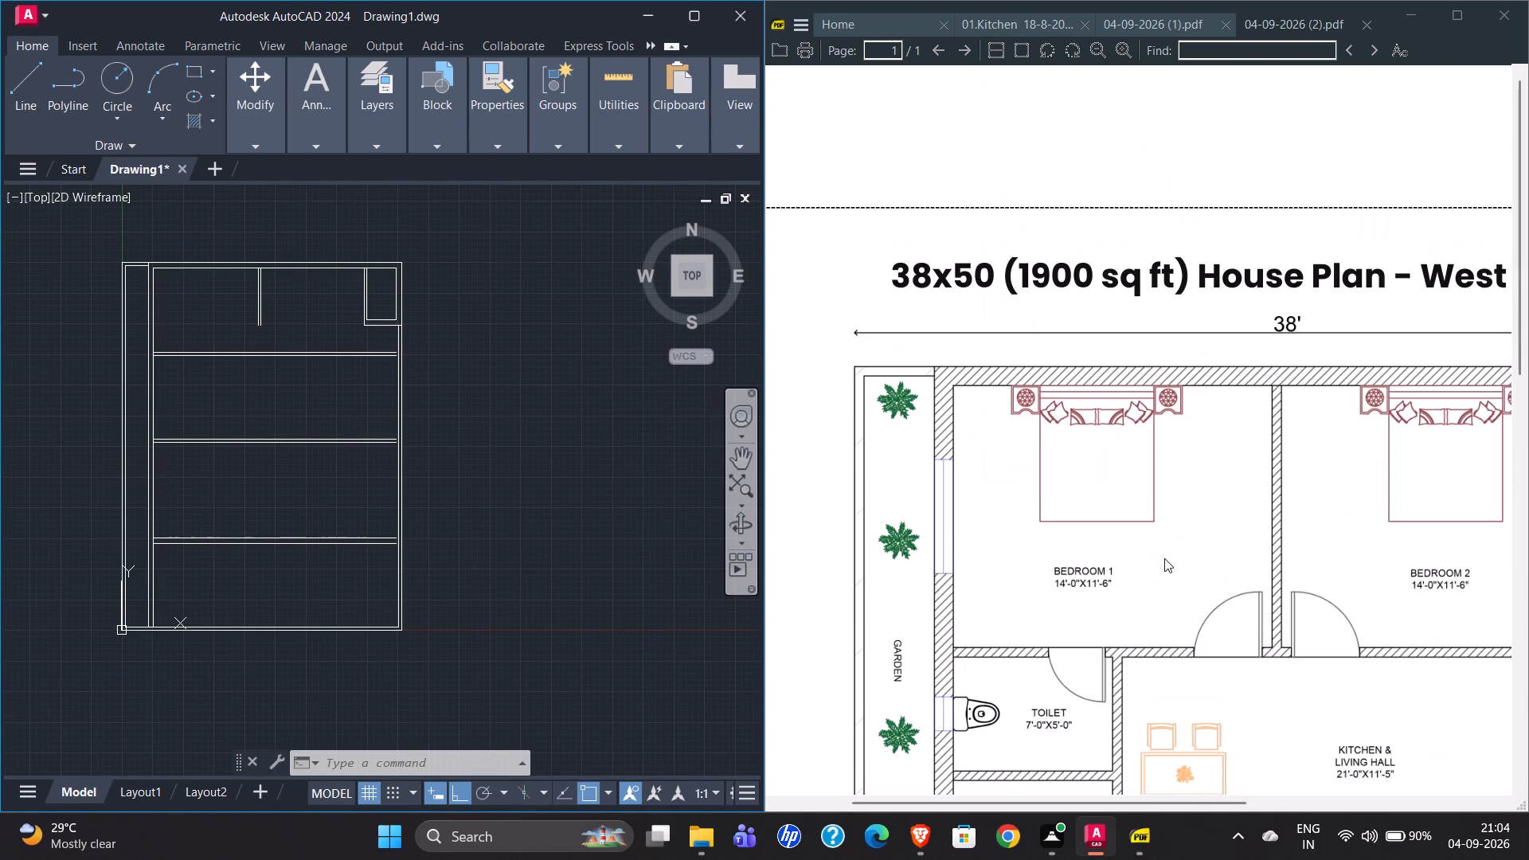
# Examine the PDF plan's toilets, guest room, garden strip, parking area and drawing hall, including the dimensions along the garden.
pyautogui.scroll(2, 1164, 558)
pyautogui.scroll(-12, 1164, 558)
pyautogui.scroll(1, 1164, 558)
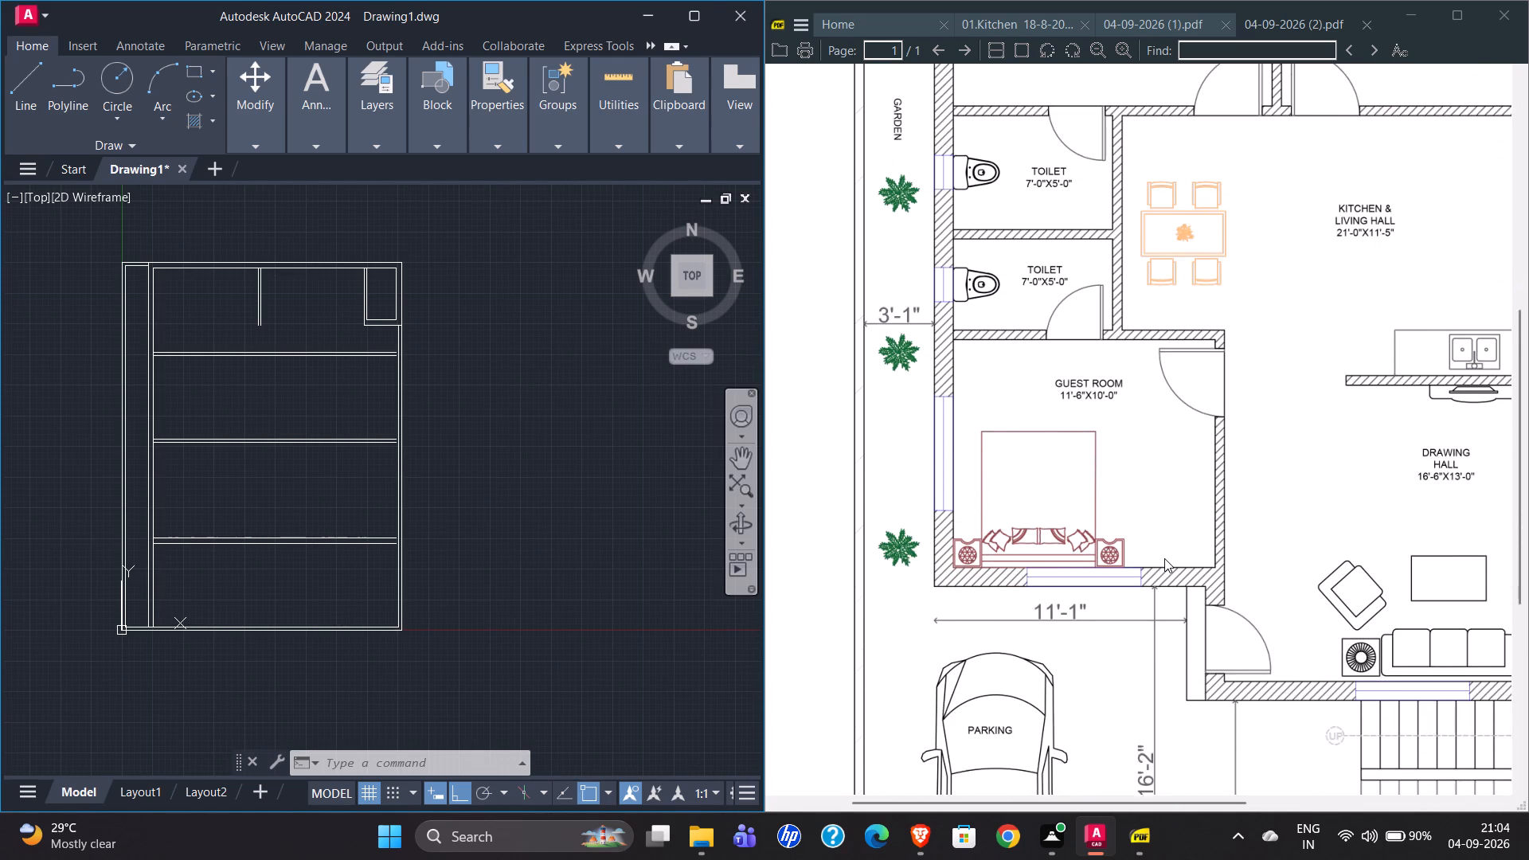
pyautogui.scroll(2, 1164, 558)
pyautogui.scroll(-2, 1164, 558)
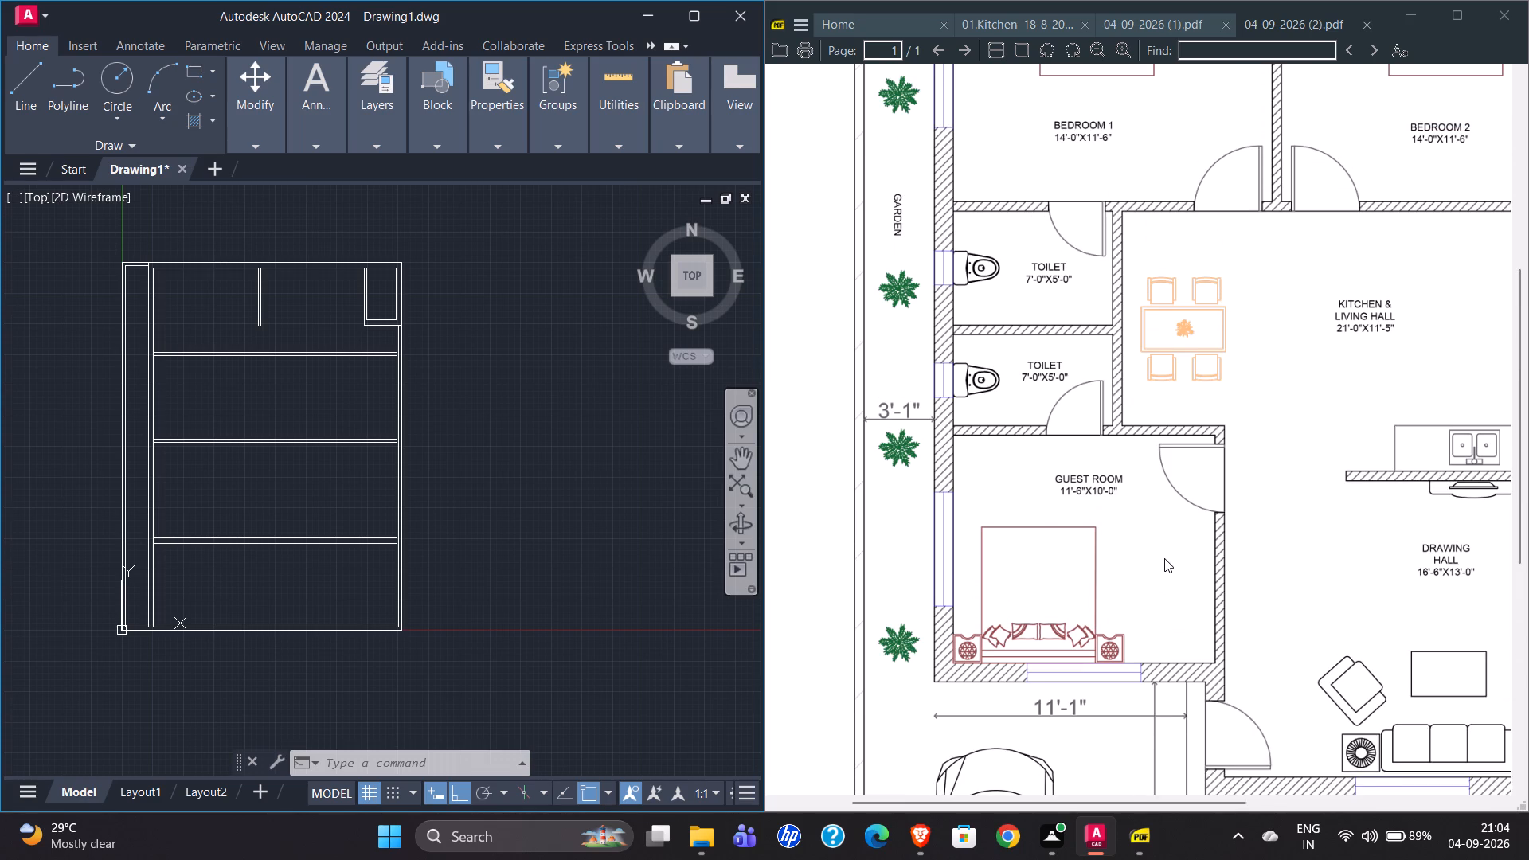
pyautogui.scroll(-2, 1164, 558)
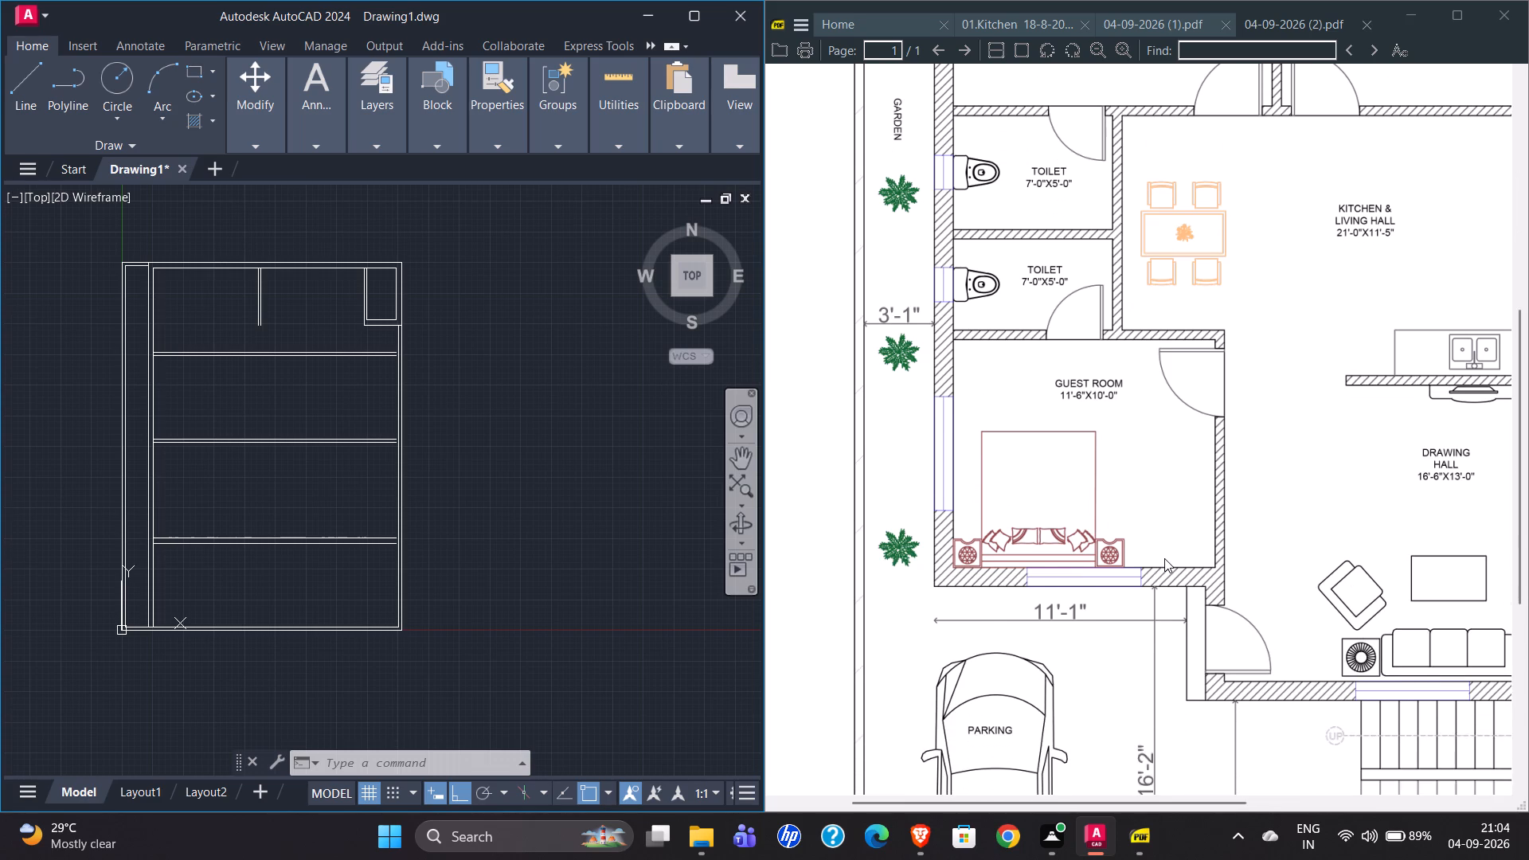
pyautogui.scroll(-1, 1164, 558)
pyautogui.scroll(1, 1164, 558)
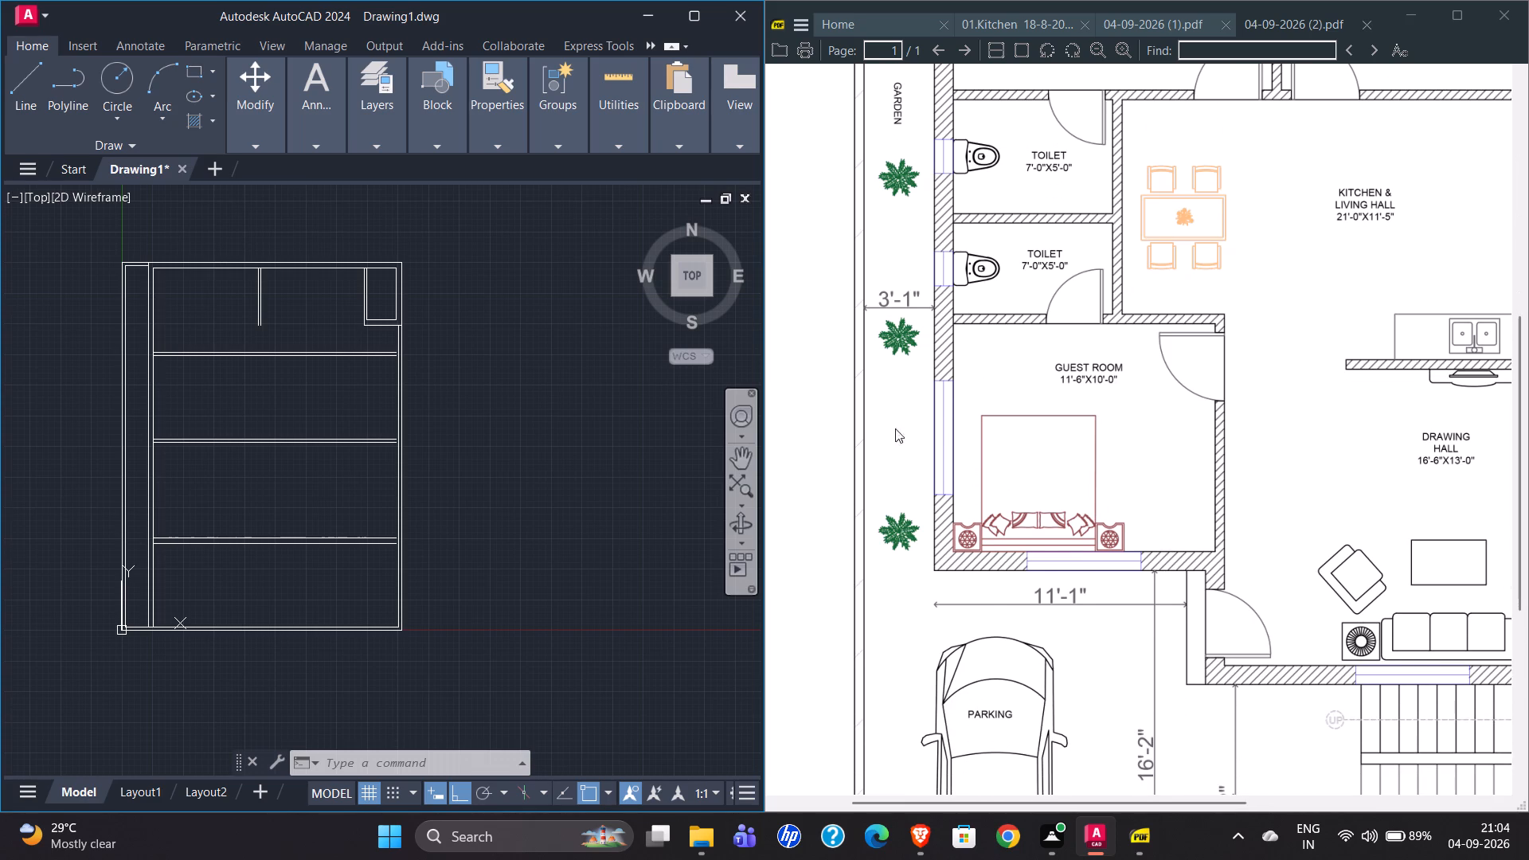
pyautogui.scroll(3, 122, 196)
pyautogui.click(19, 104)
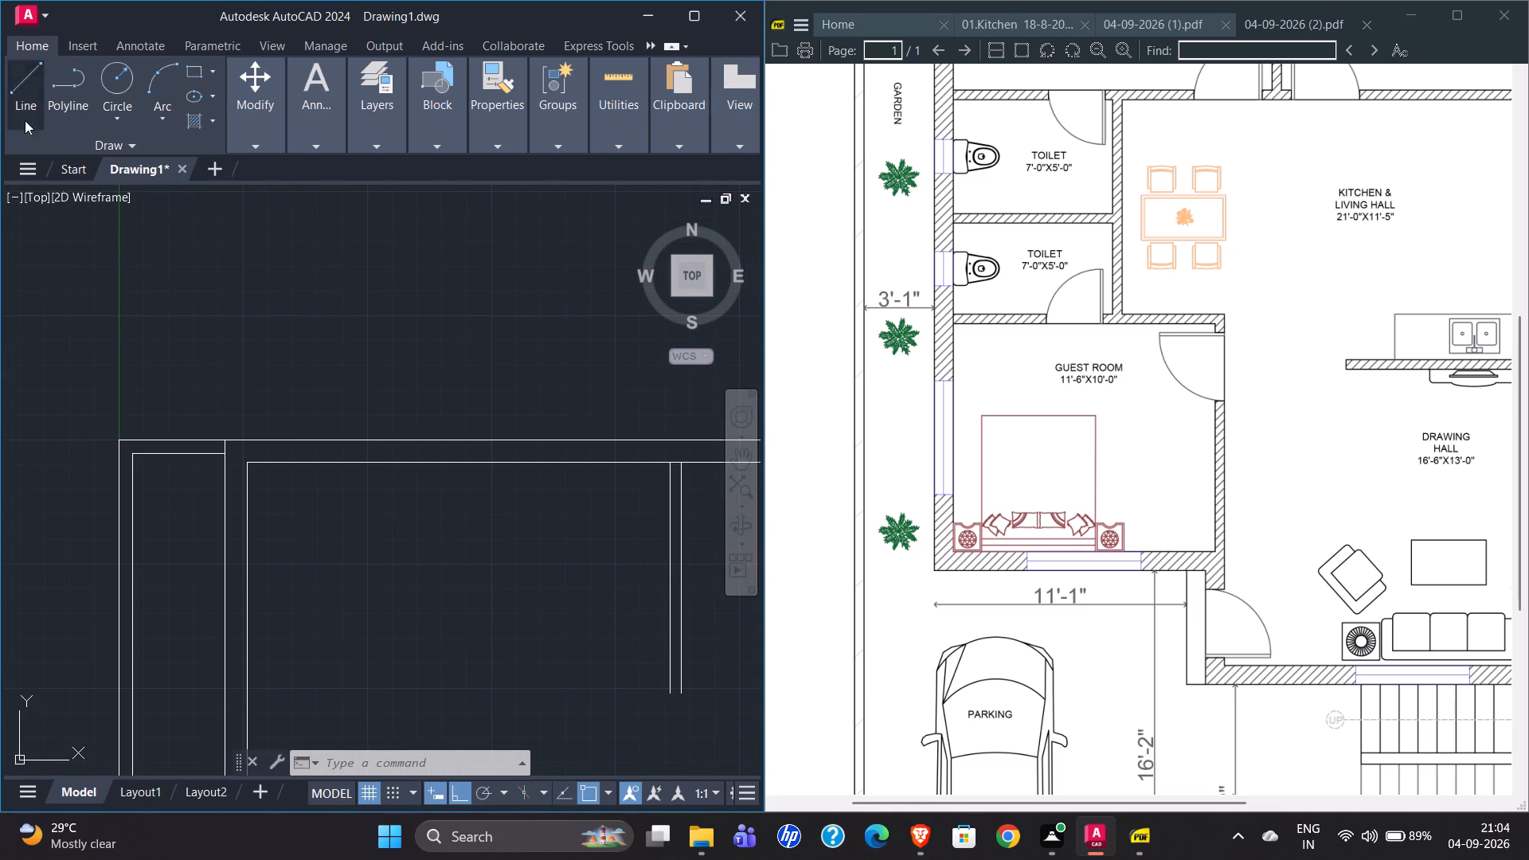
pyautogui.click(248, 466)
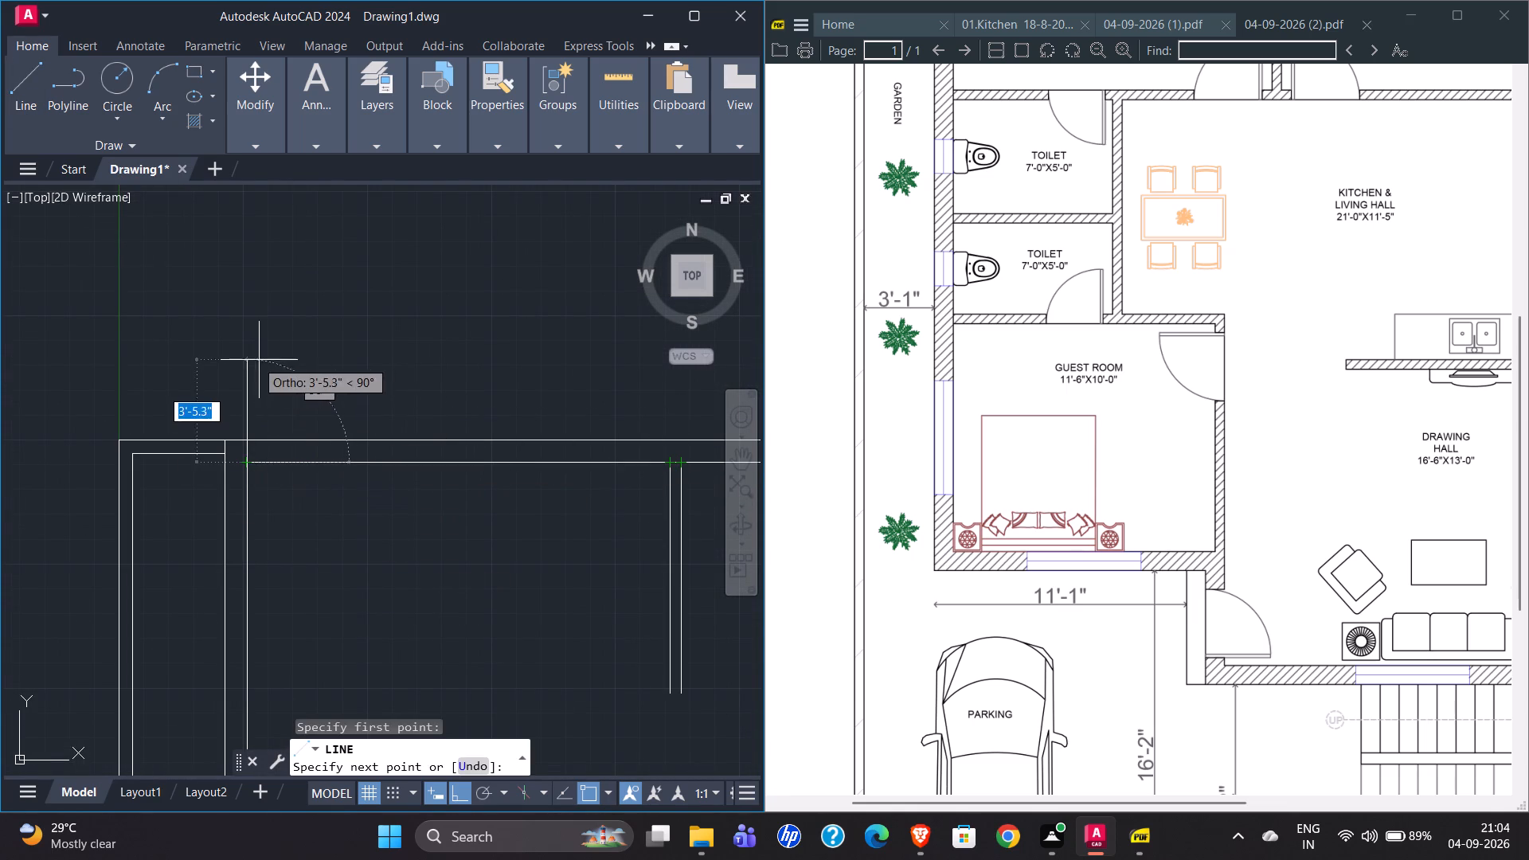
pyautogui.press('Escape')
# Join the boundary wall's inner lines at the garden strip's top, along its outer west side and along the front into one polyline.
pyautogui.scroll(-2, 168, 340)
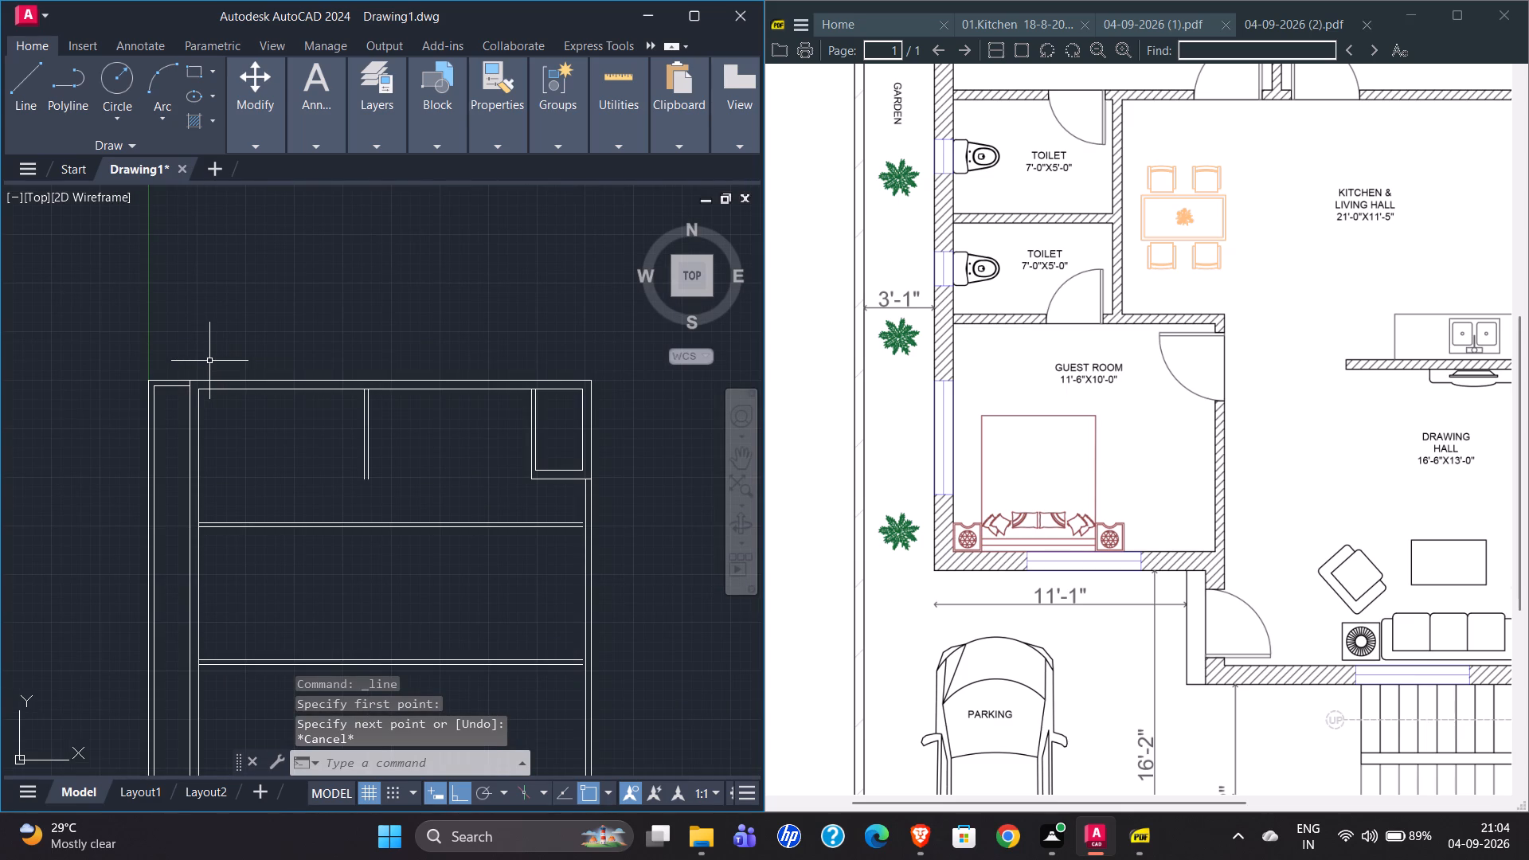
pyautogui.scroll(-1, 209, 361)
pyautogui.scroll(2, 159, 386)
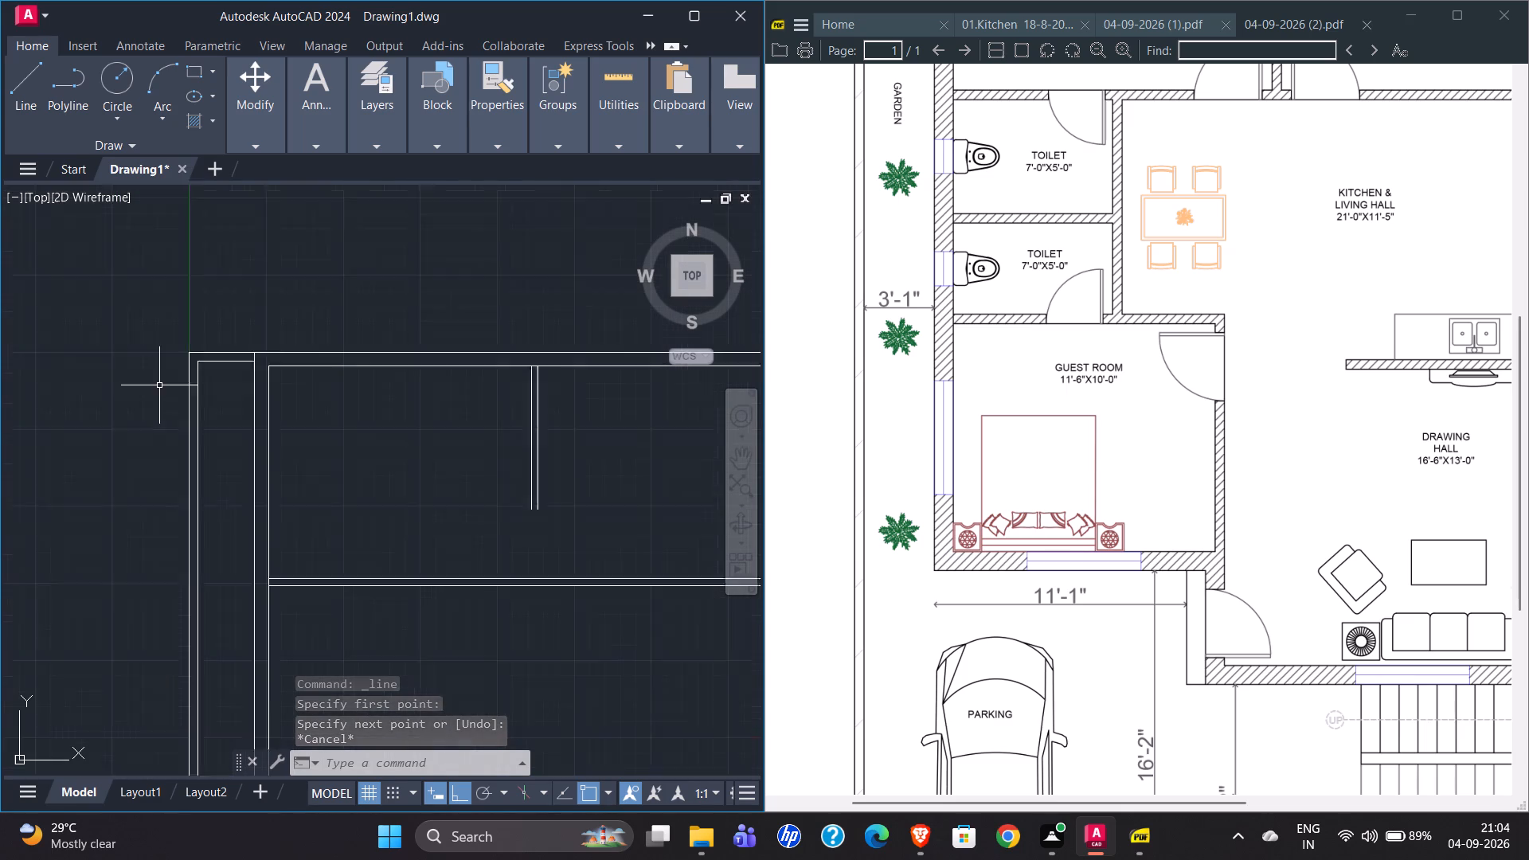
pyautogui.scroll(1, 159, 385)
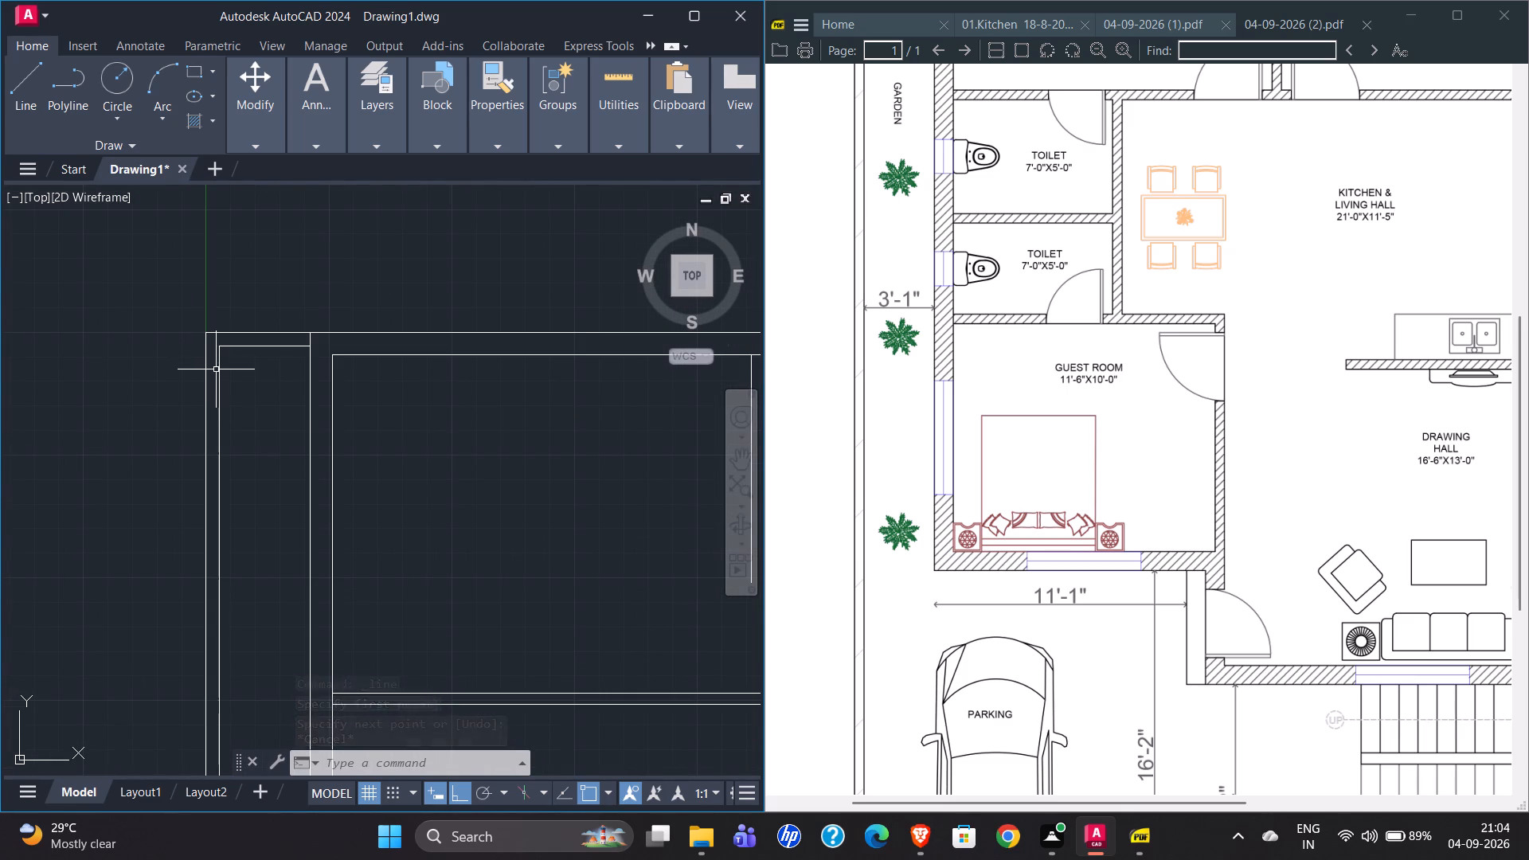
pyautogui.click(248, 346)
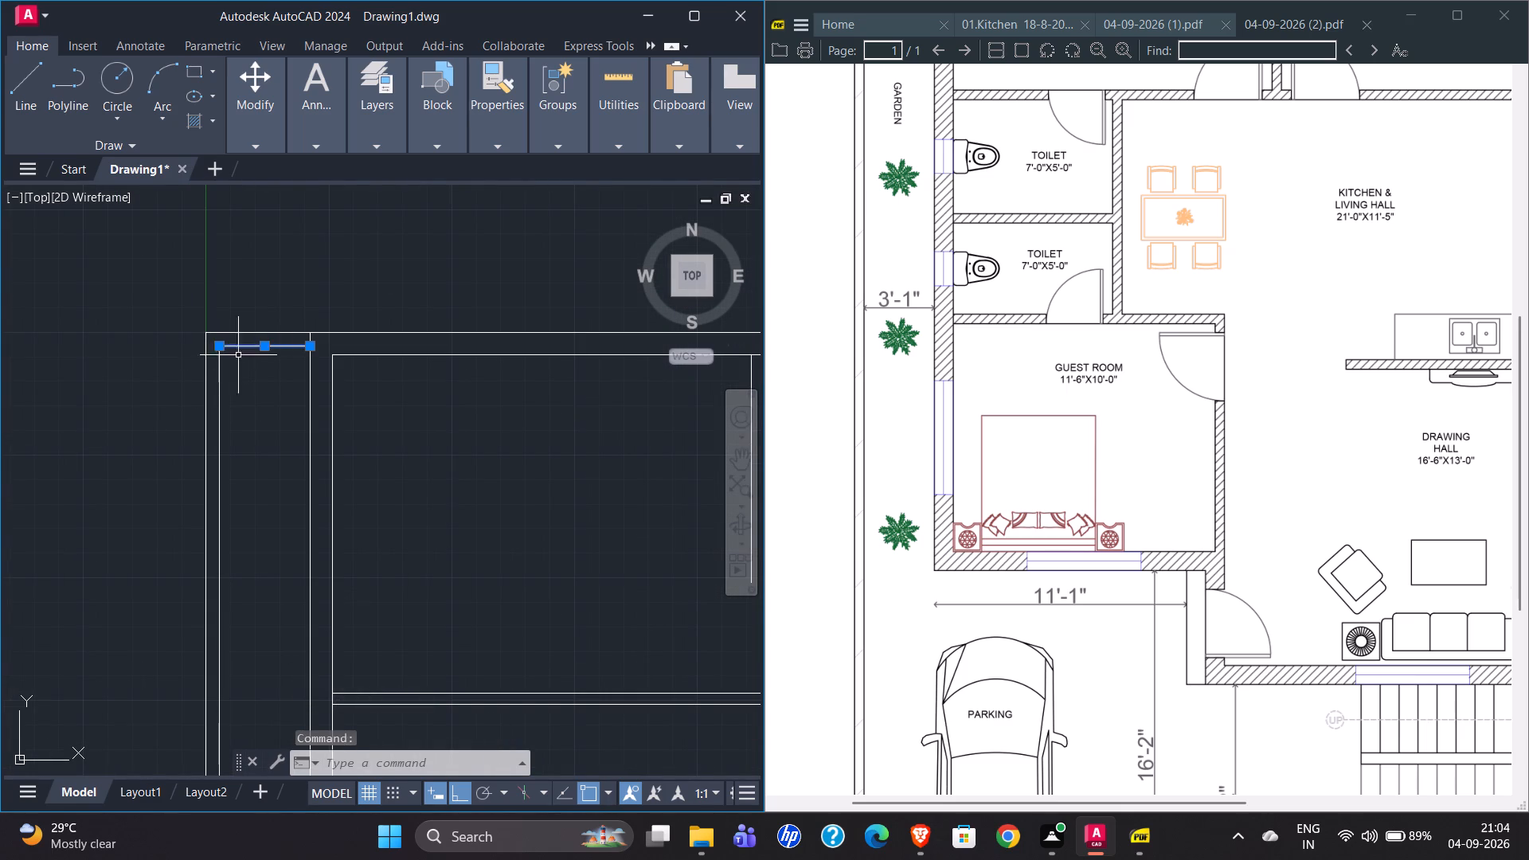
pyautogui.click(217, 375)
pyautogui.scroll(-3, 125, 273)
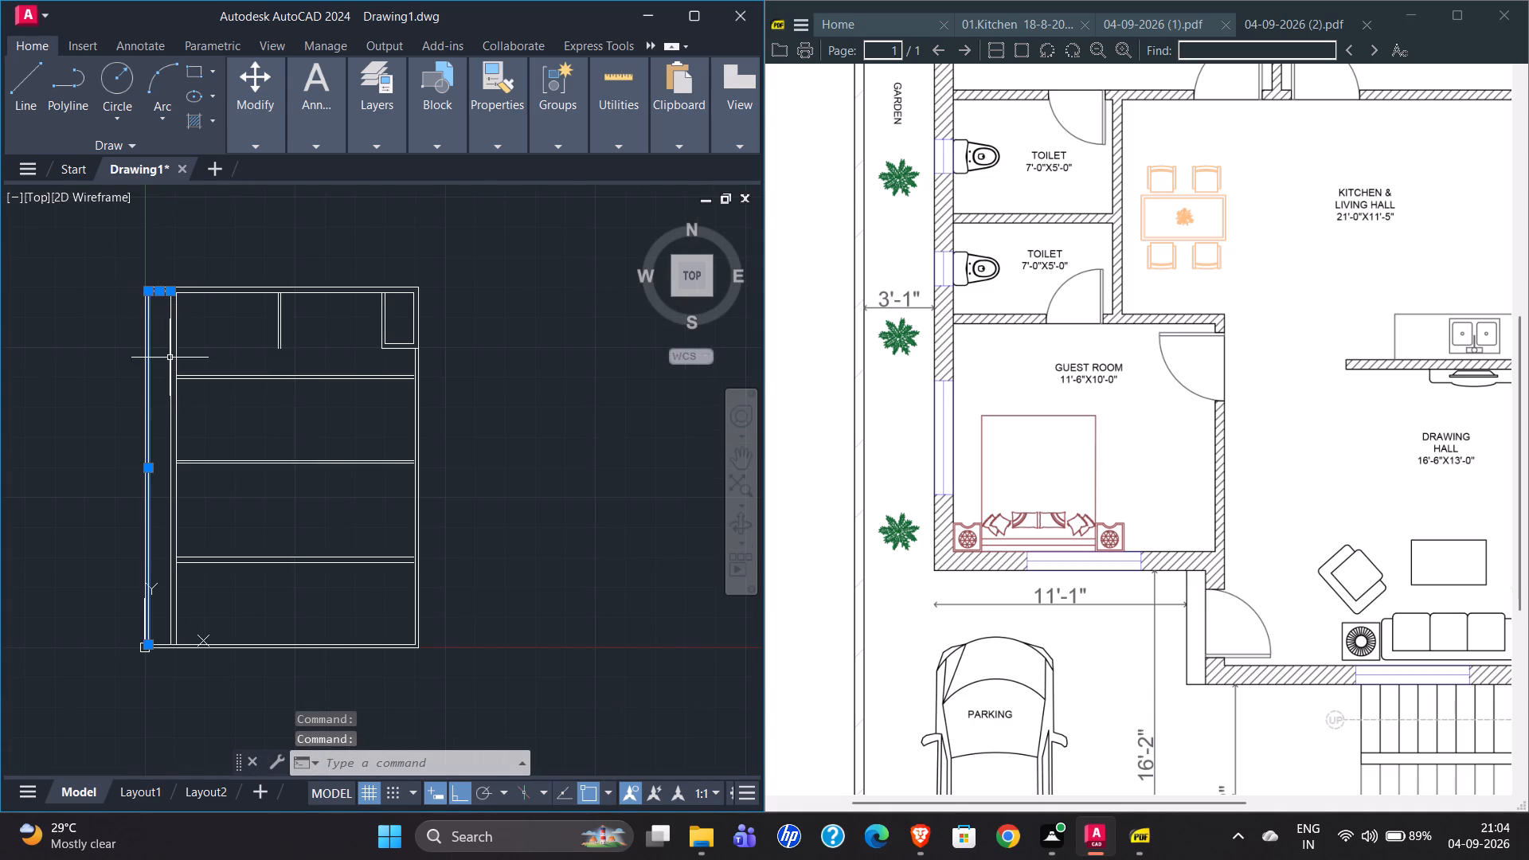
pyautogui.scroll(4, 214, 683)
pyautogui.scroll(-2, 201, 519)
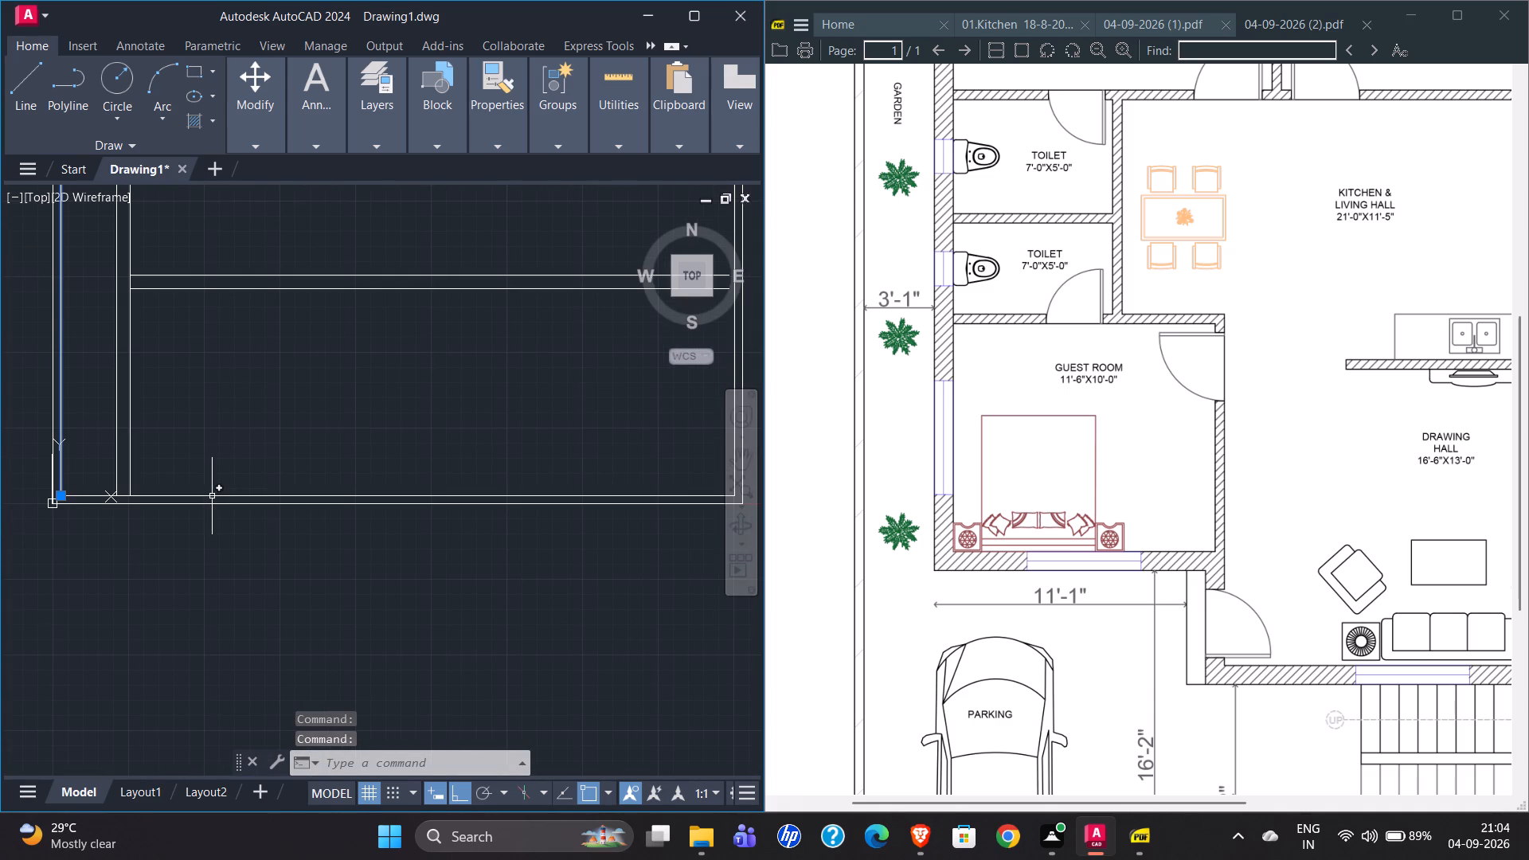
pyautogui.click(209, 496)
pyautogui.press('j')
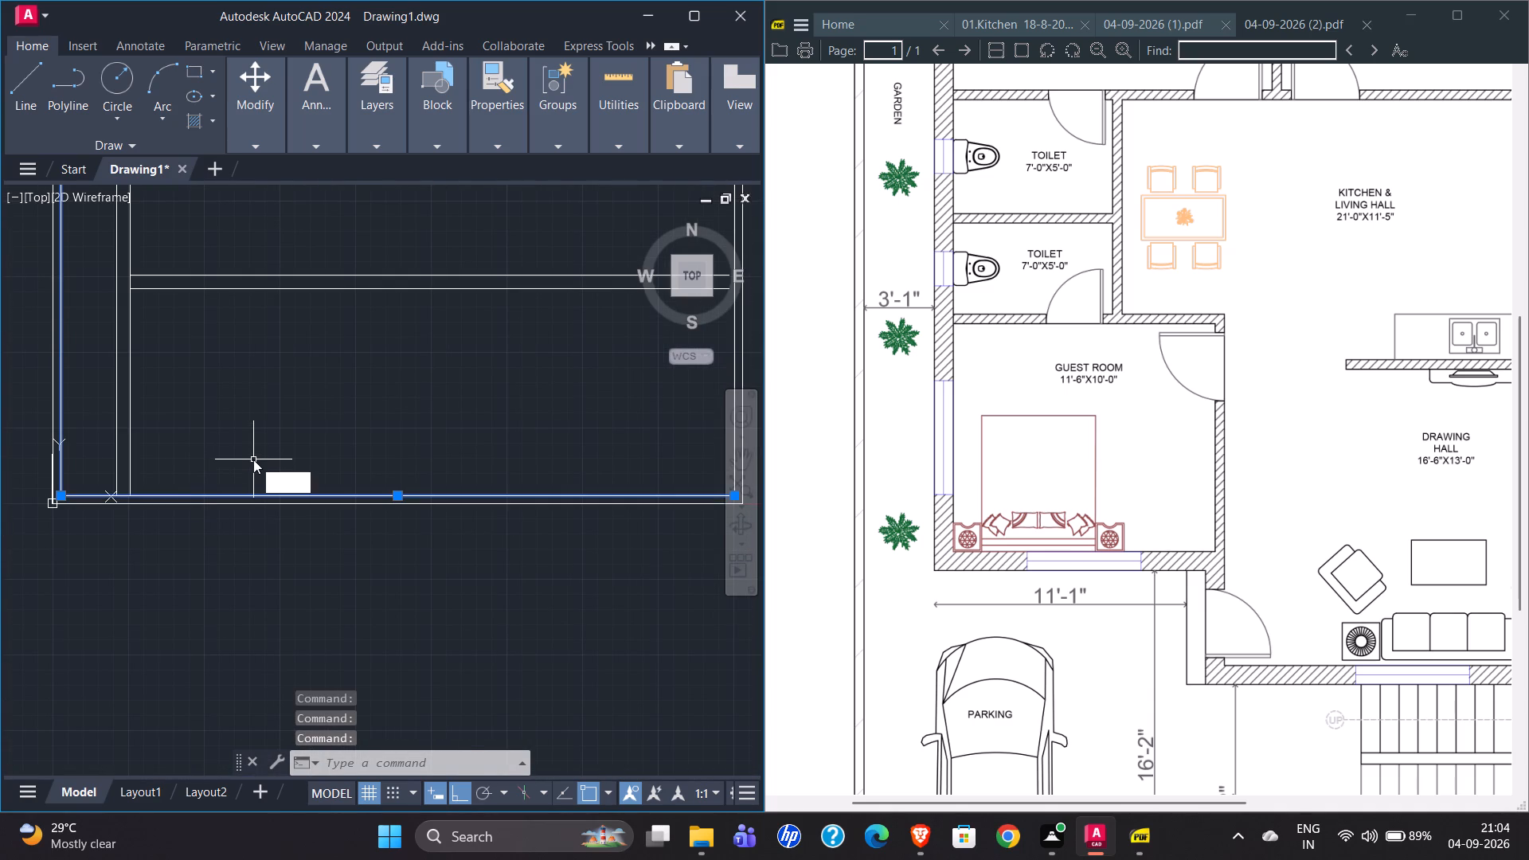
pyautogui.press('Return')
# Offset the joined inner boundary polyline 2.5" inward, towards the house.
pyautogui.click(233, 495)
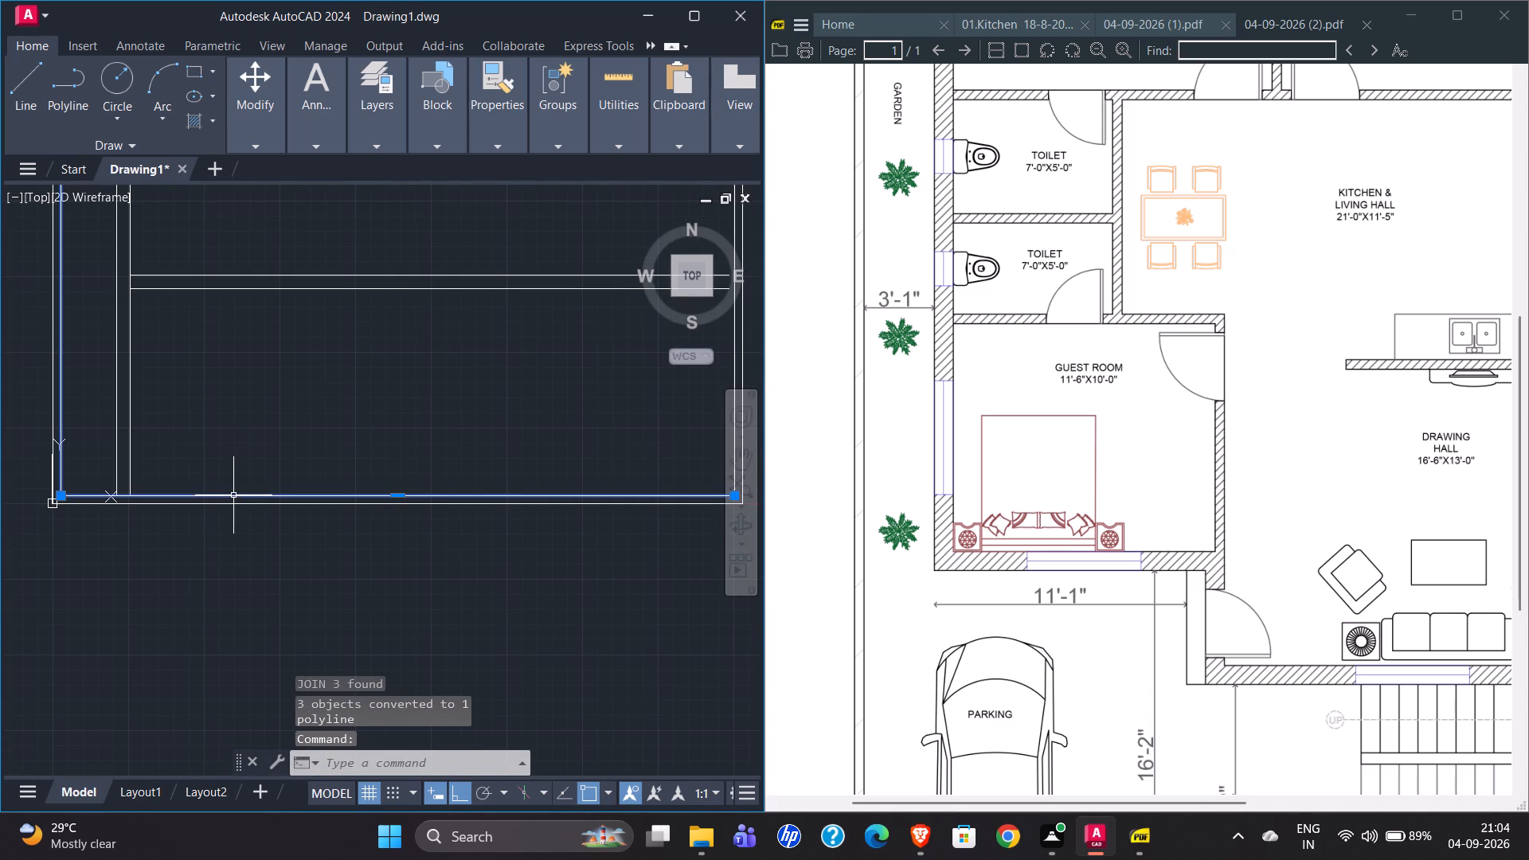
pyautogui.scroll(-1, 235, 434)
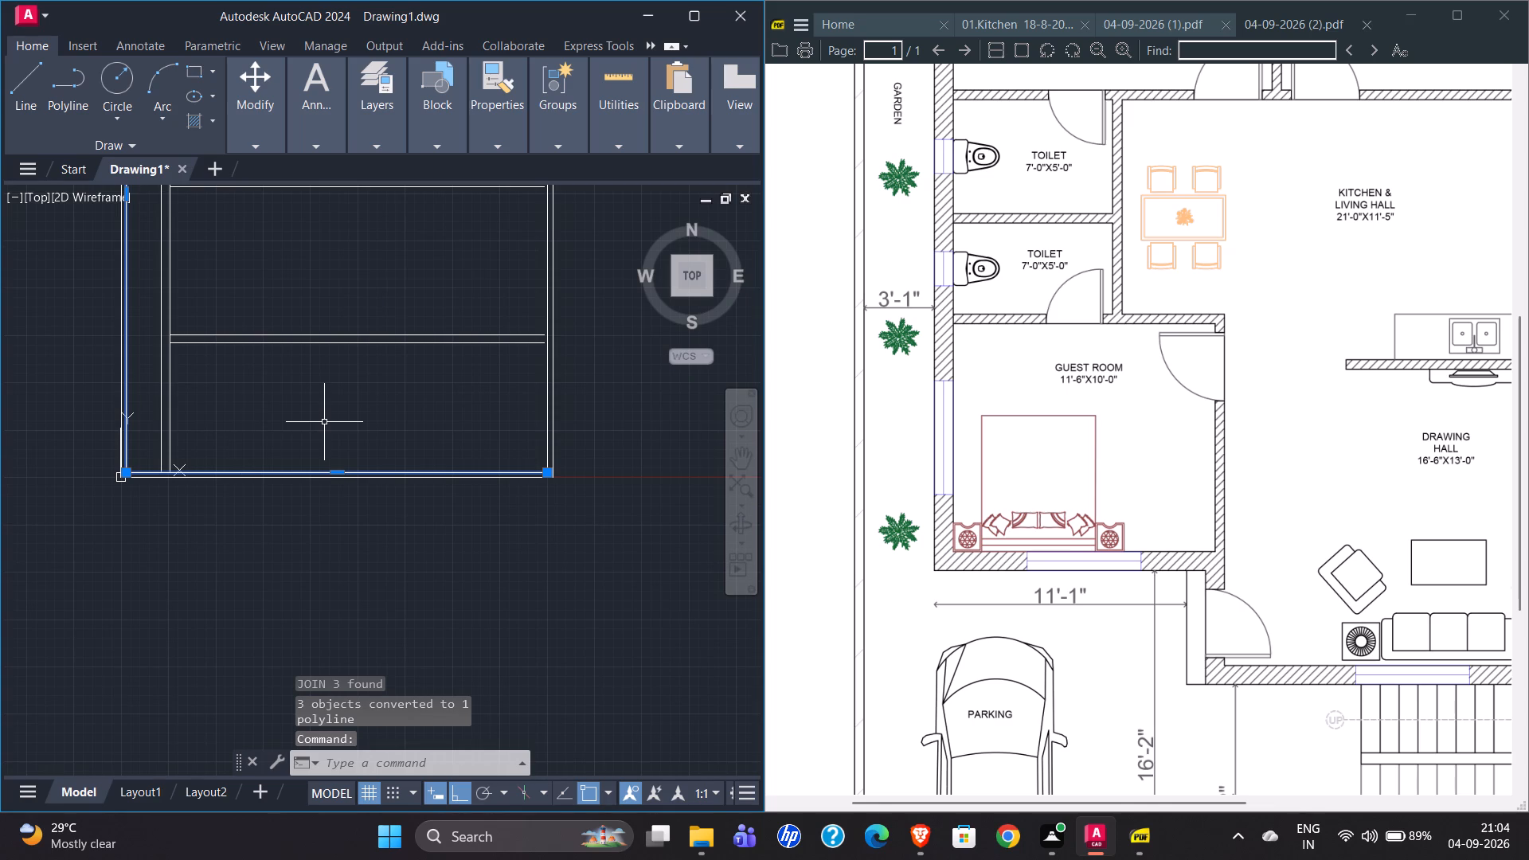
pyautogui.press('o')
pyautogui.press('Return')
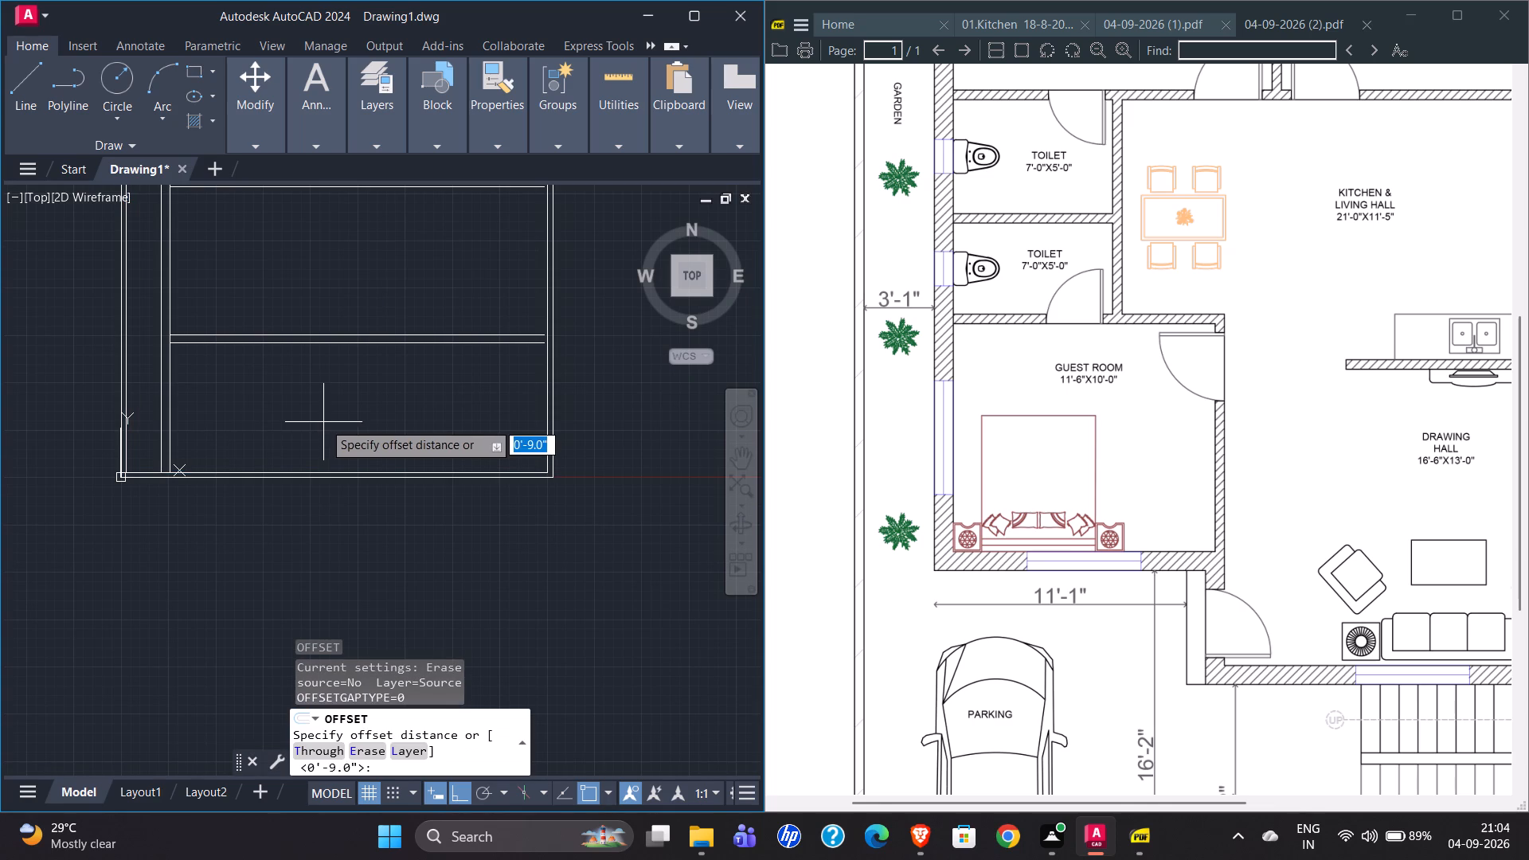
pyautogui.write('2.5"')
pyautogui.press('Return')
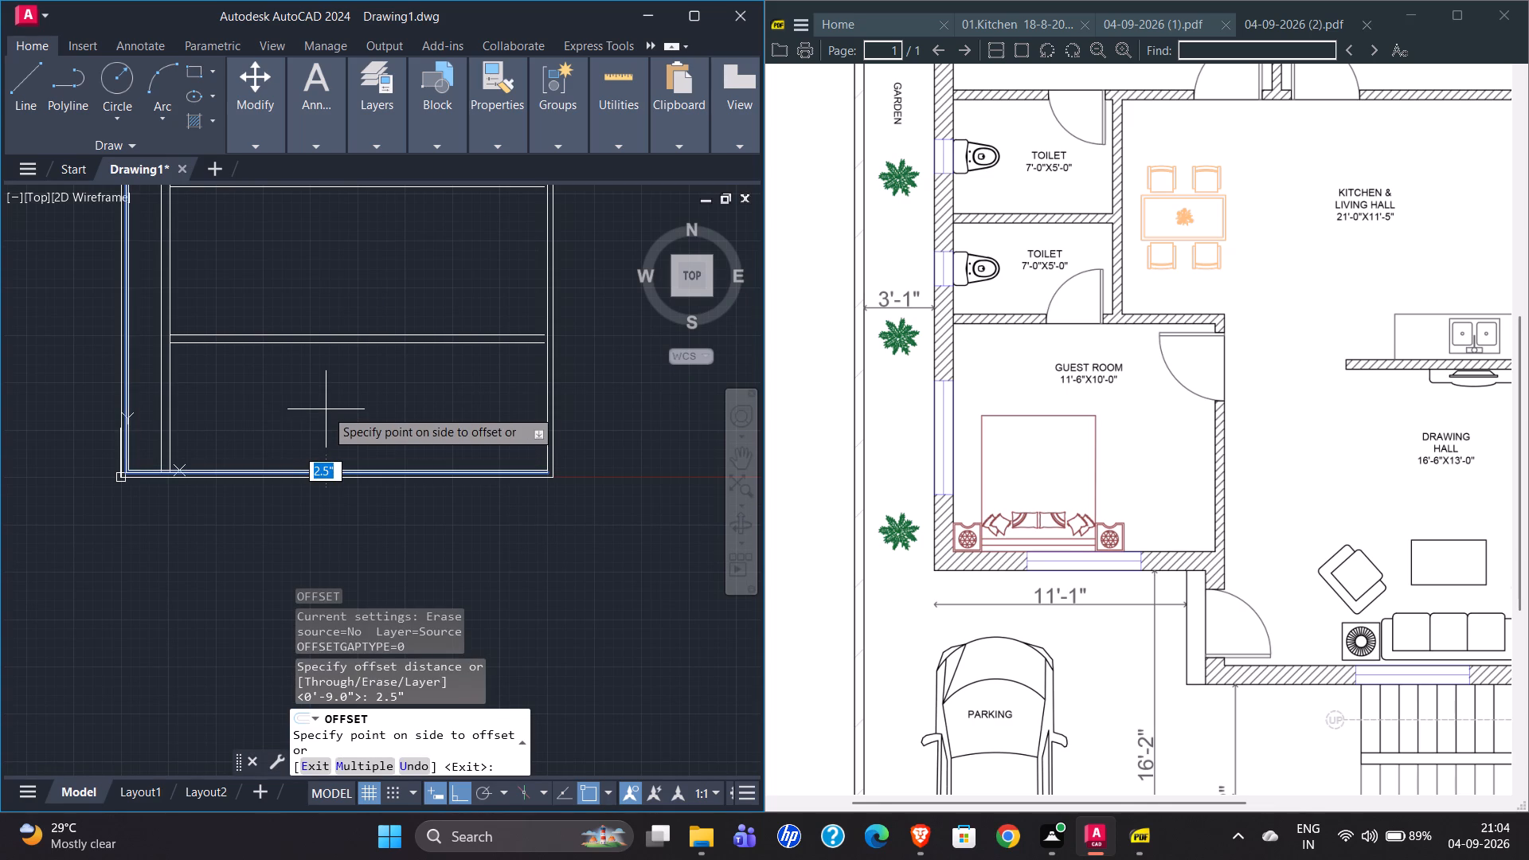
pyautogui.click(326, 409)
pyautogui.scroll(3, 224, 464)
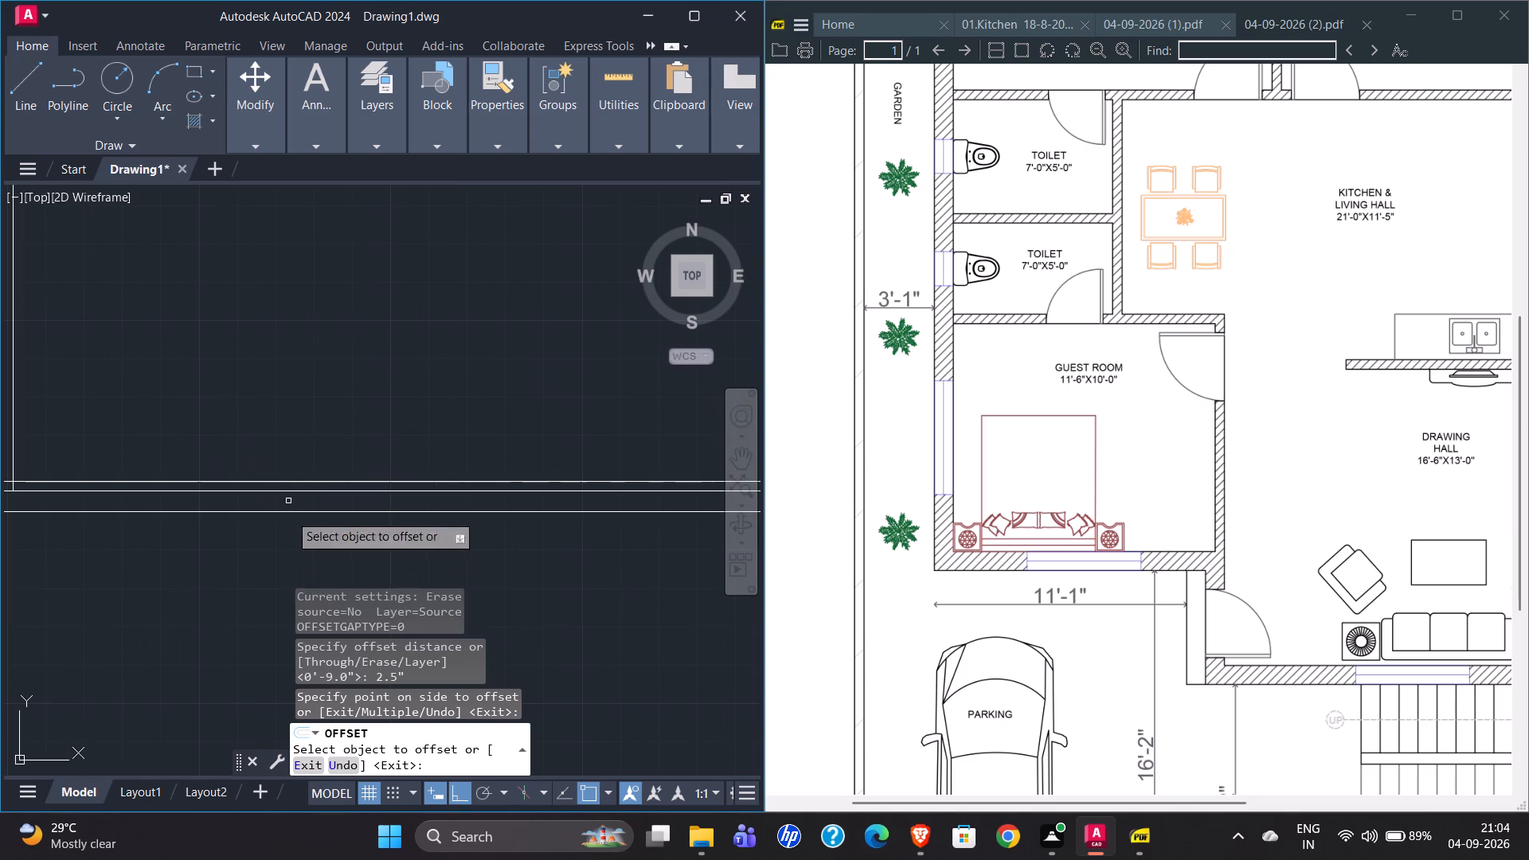
pyautogui.press('Escape')
# Delete the original inner boundary polyline, keeping the new offset copy.
pyautogui.click(224, 494)
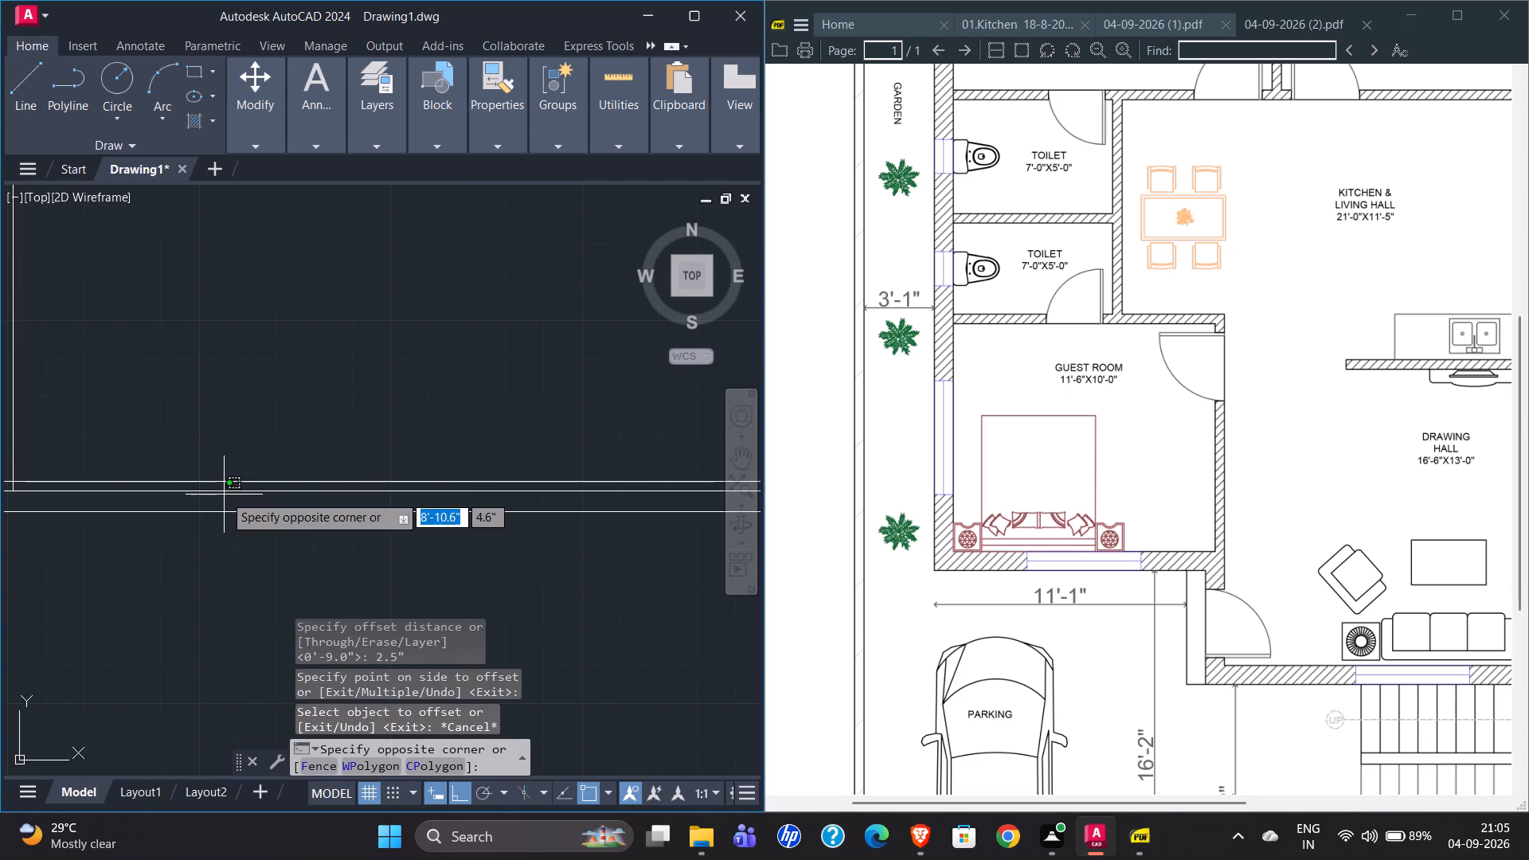
pyautogui.click(233, 494)
pyautogui.click(234, 492)
pyautogui.scroll(-2, 237, 529)
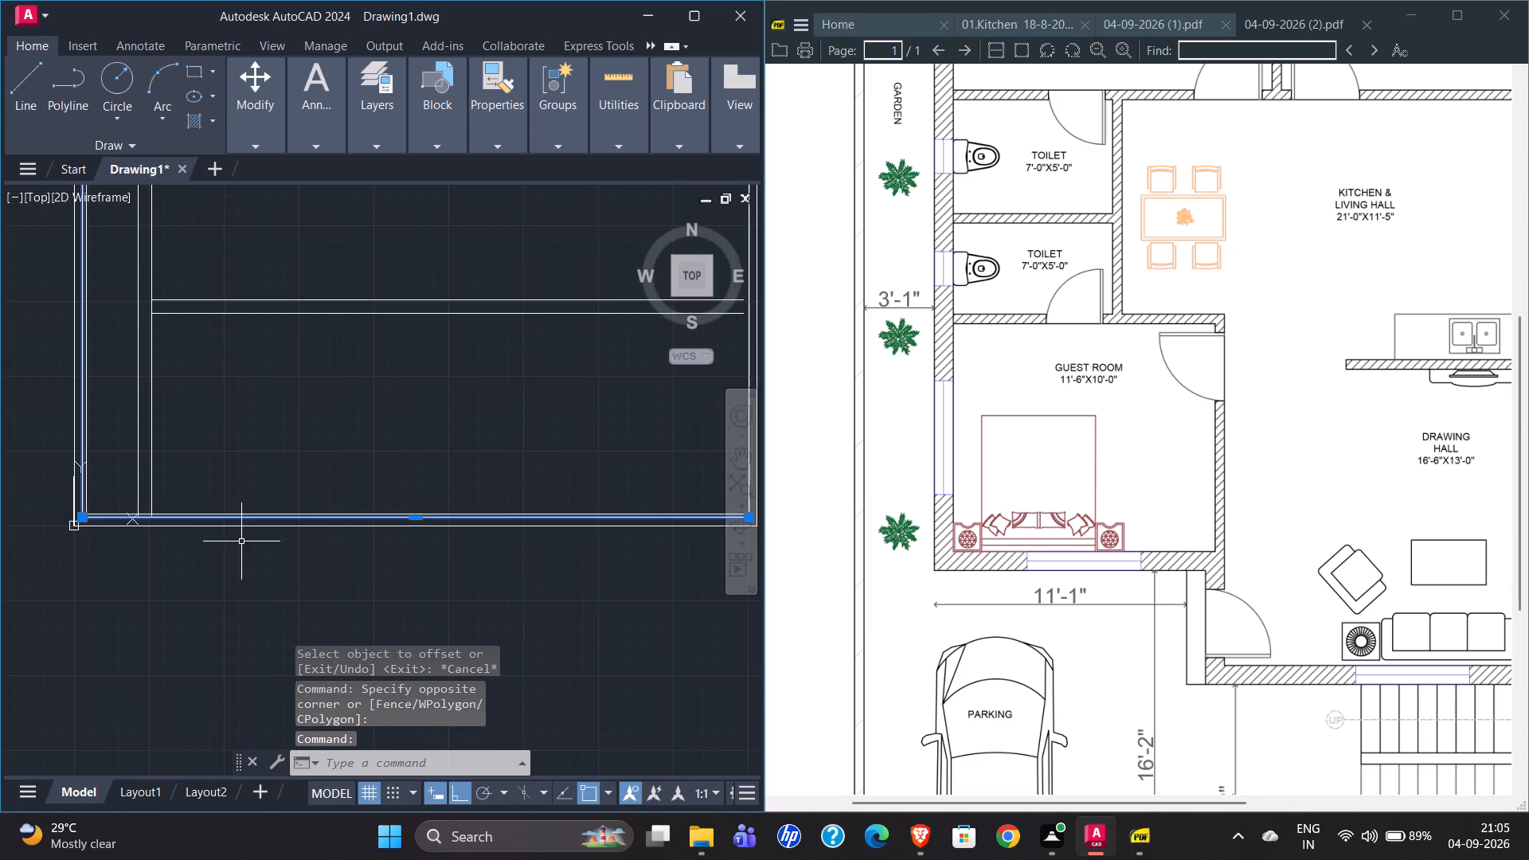
pyautogui.press('Delete')
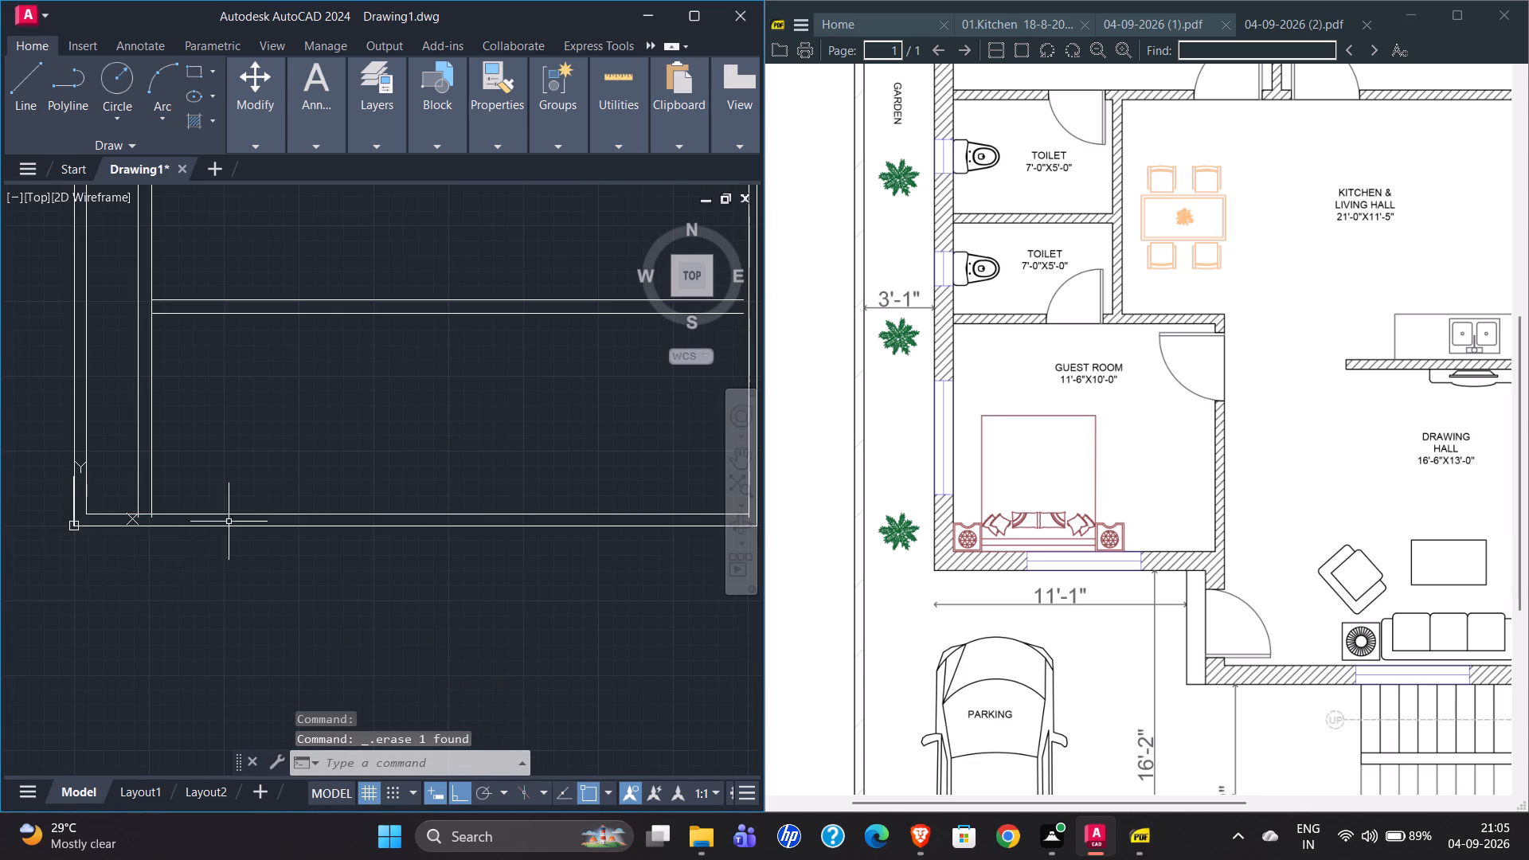
# Delete the two long vertical wall lines separating the garden strip from the rooms.
pyautogui.scroll(-2, 144, 597)
pyautogui.scroll(4, 133, 224)
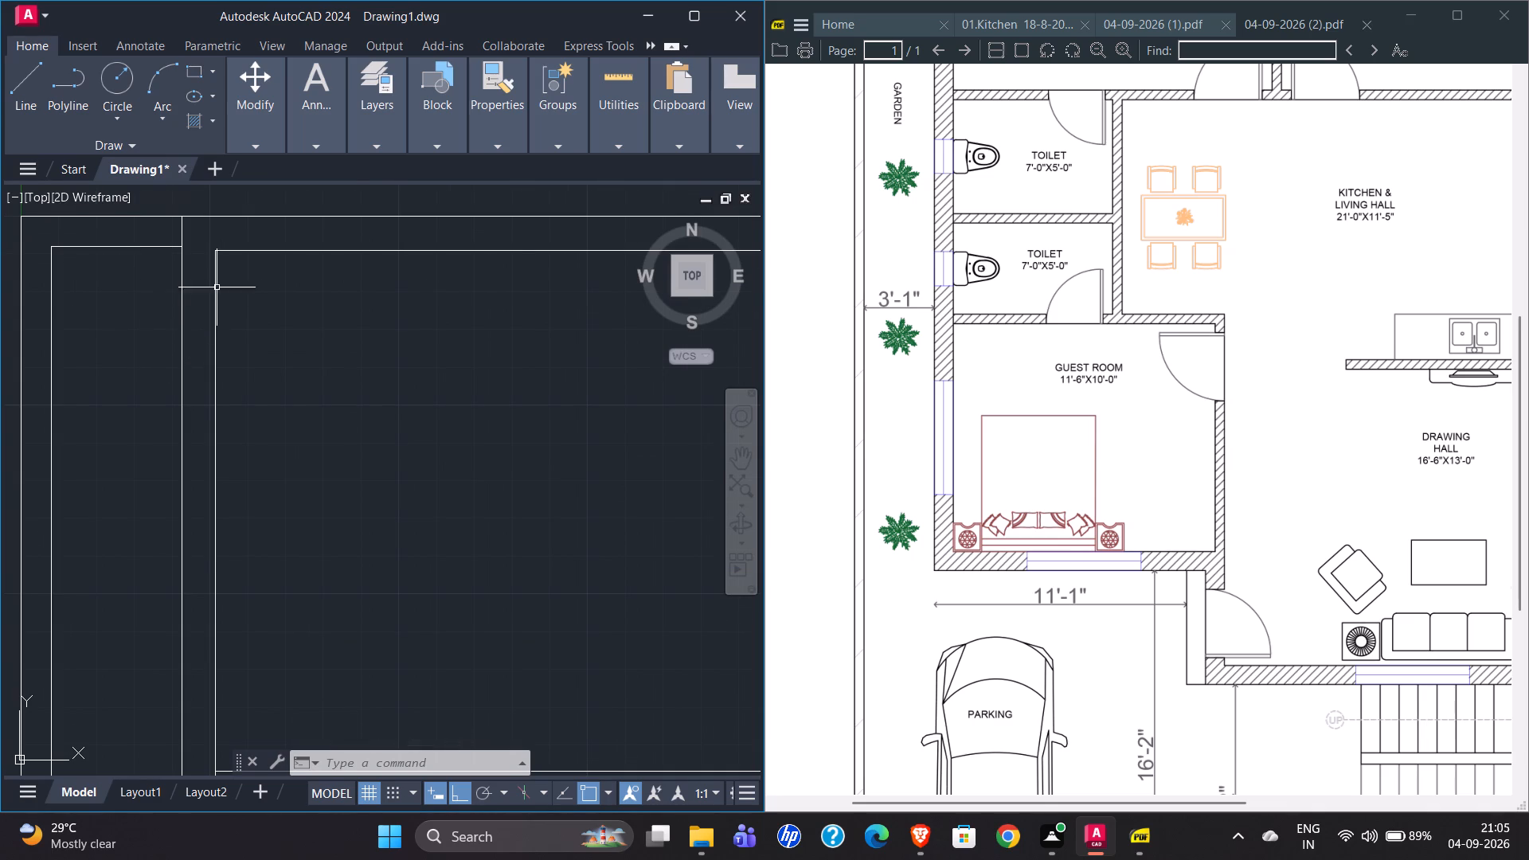
pyautogui.scroll(-1, 220, 283)
pyautogui.click(198, 294)
pyautogui.scroll(-1, 214, 268)
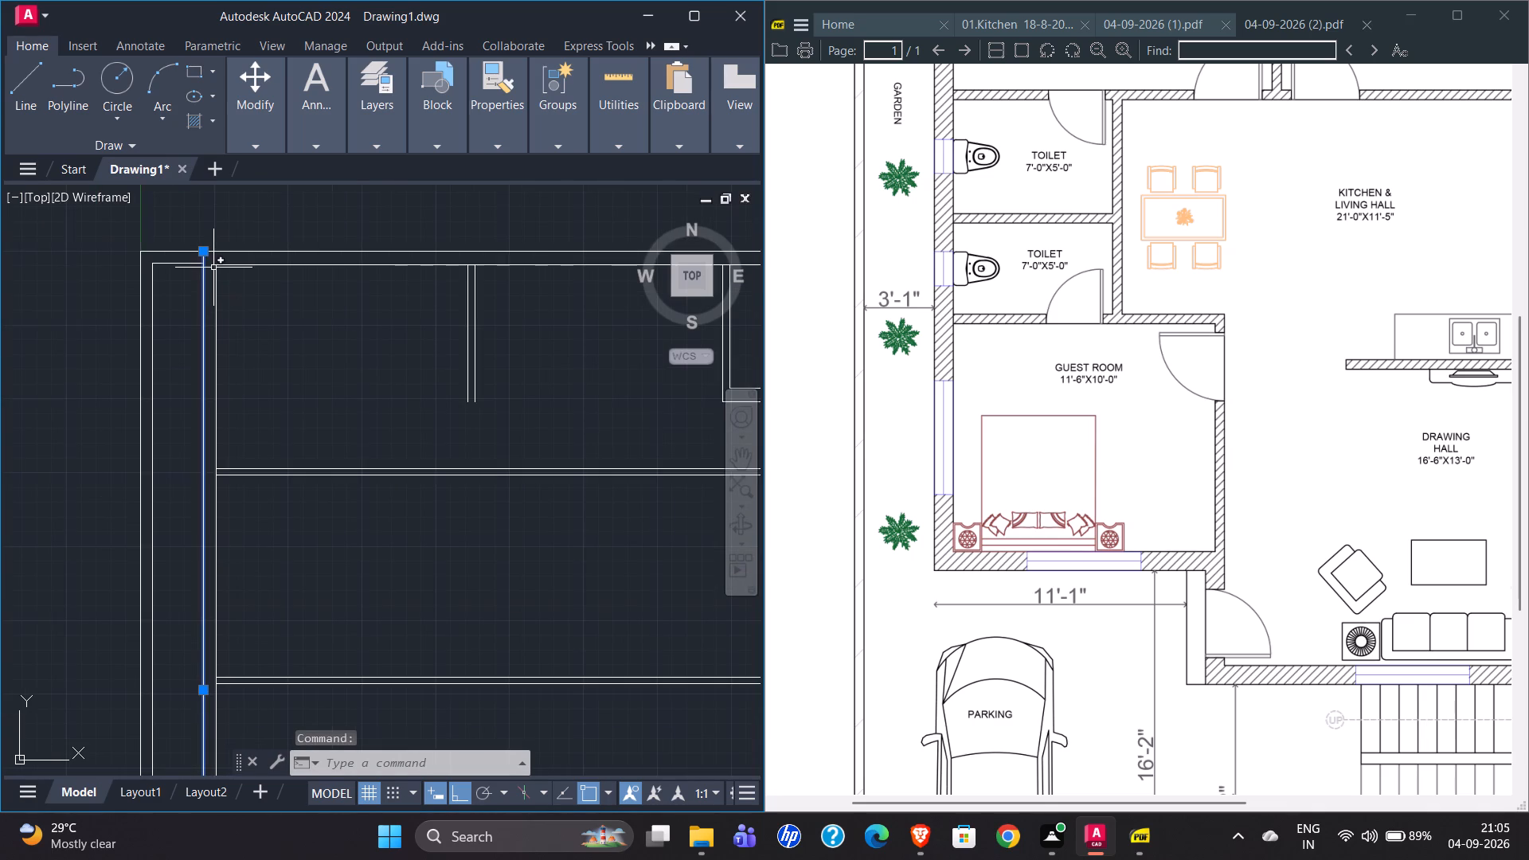
pyautogui.scroll(-2, 233, 271)
pyautogui.scroll(2, 235, 459)
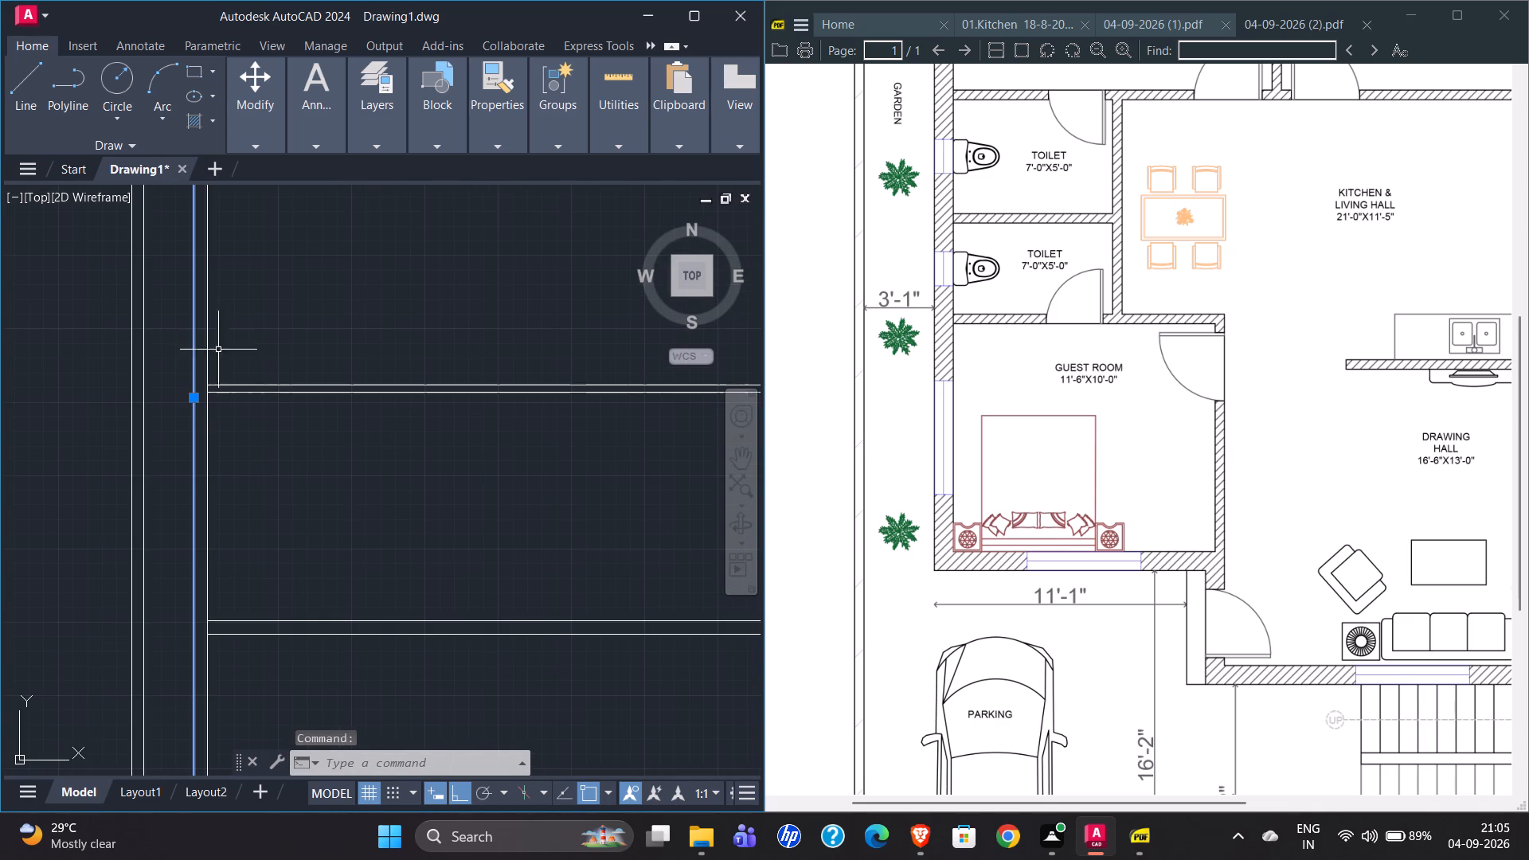
pyautogui.click(207, 333)
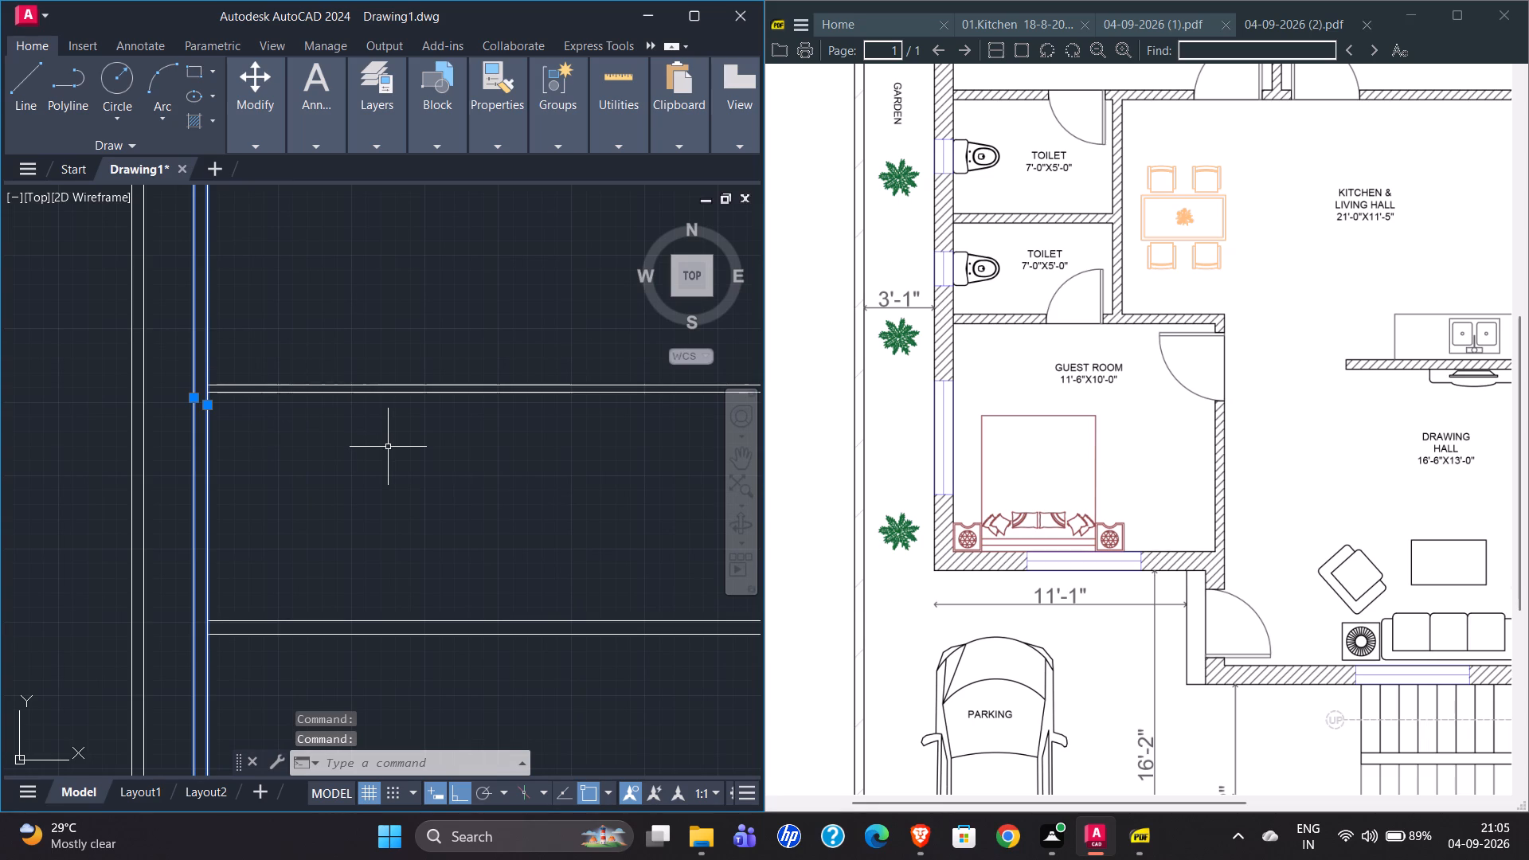
pyautogui.press('Delete')
# Explode the new inner boundary polyline into separate lines.
pyautogui.scroll(-2, 260, 518)
pyautogui.scroll(3, 240, 325)
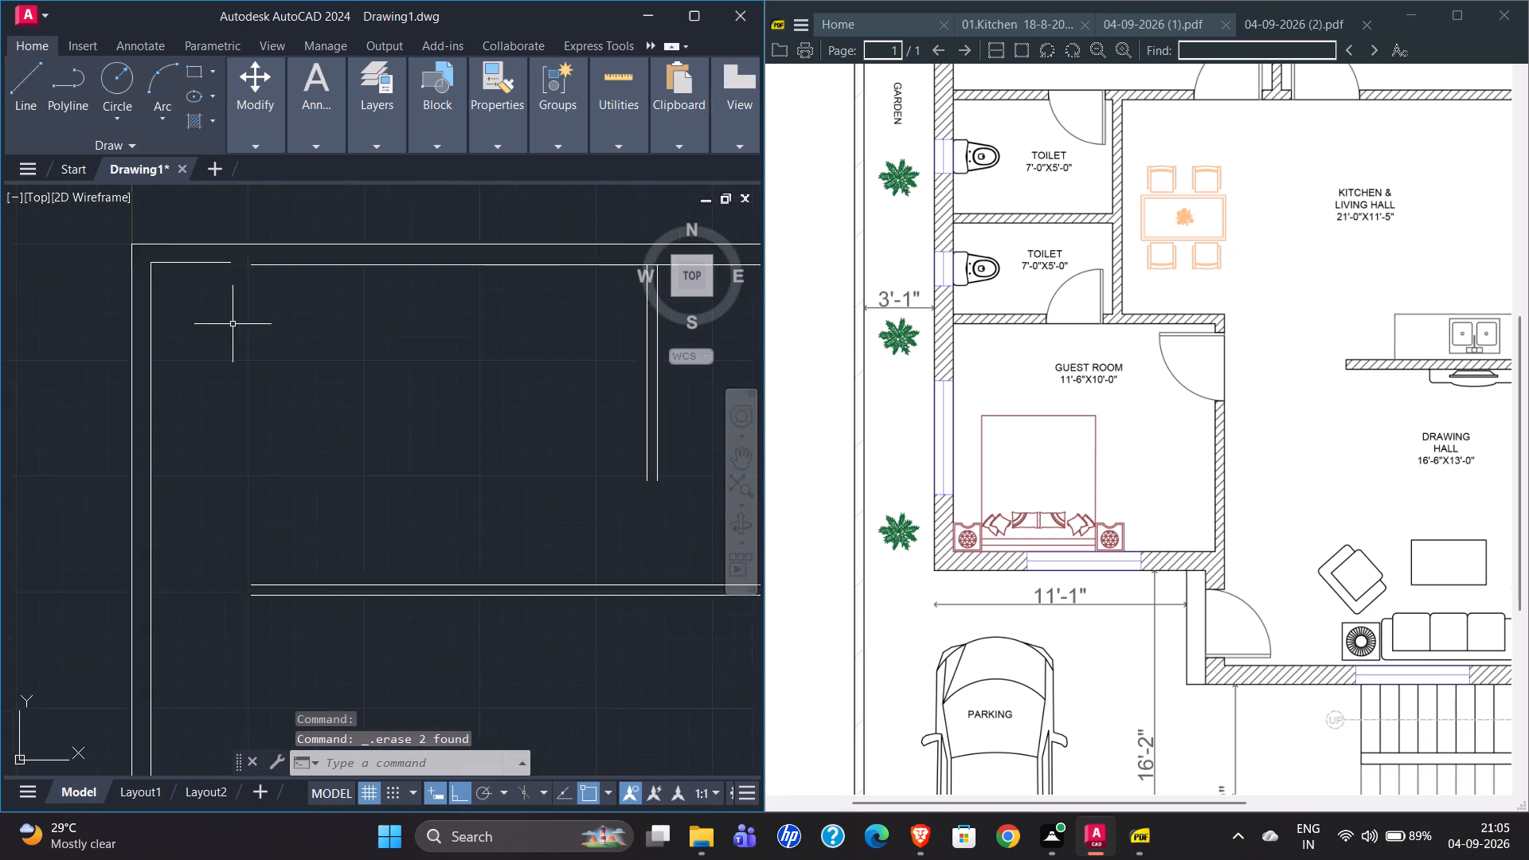
pyautogui.scroll(1, 233, 324)
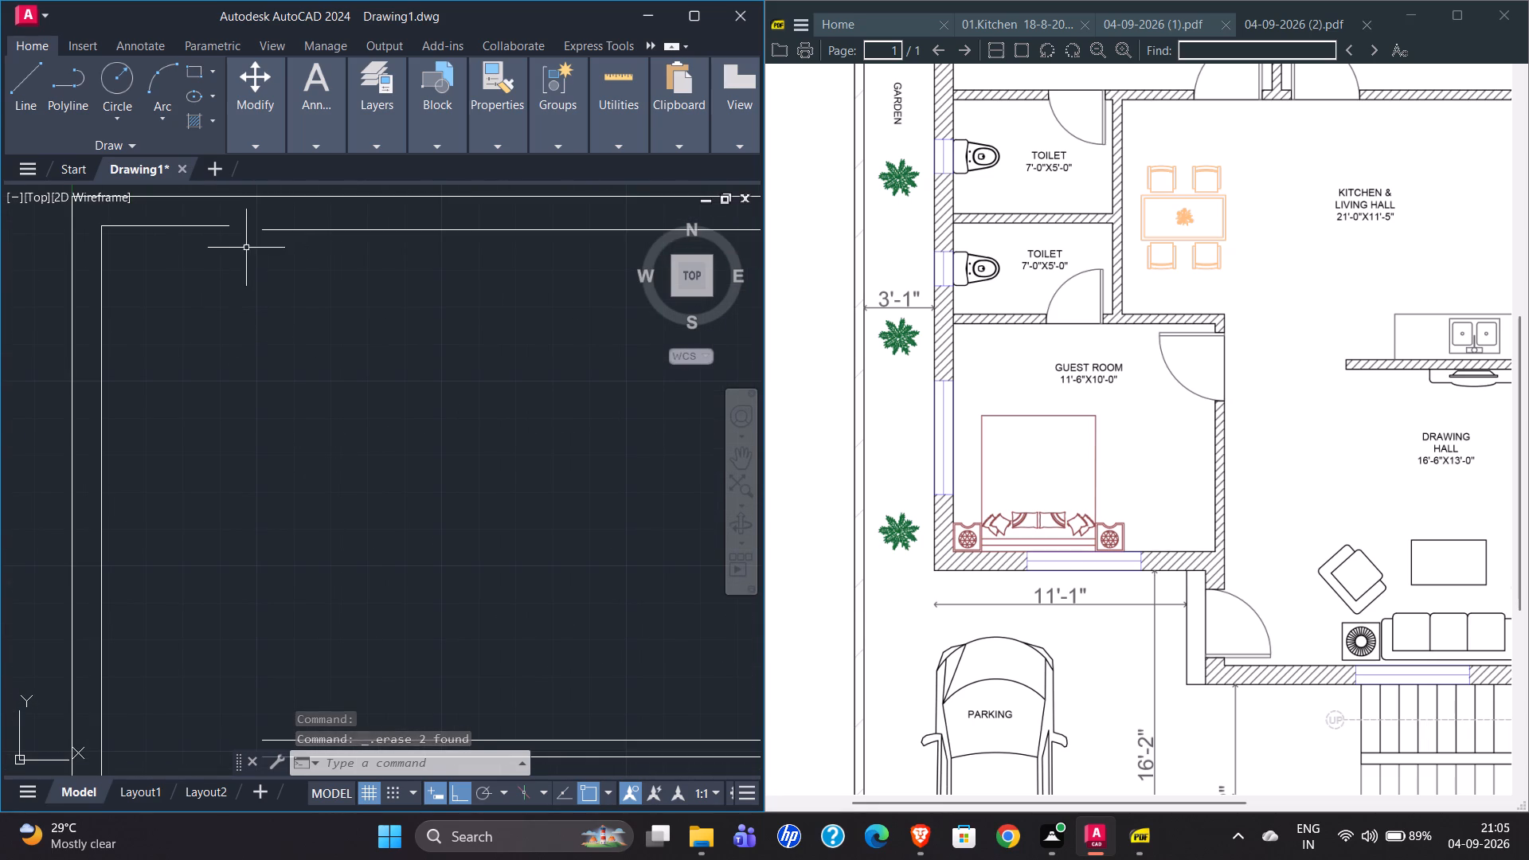
pyautogui.click(101, 328)
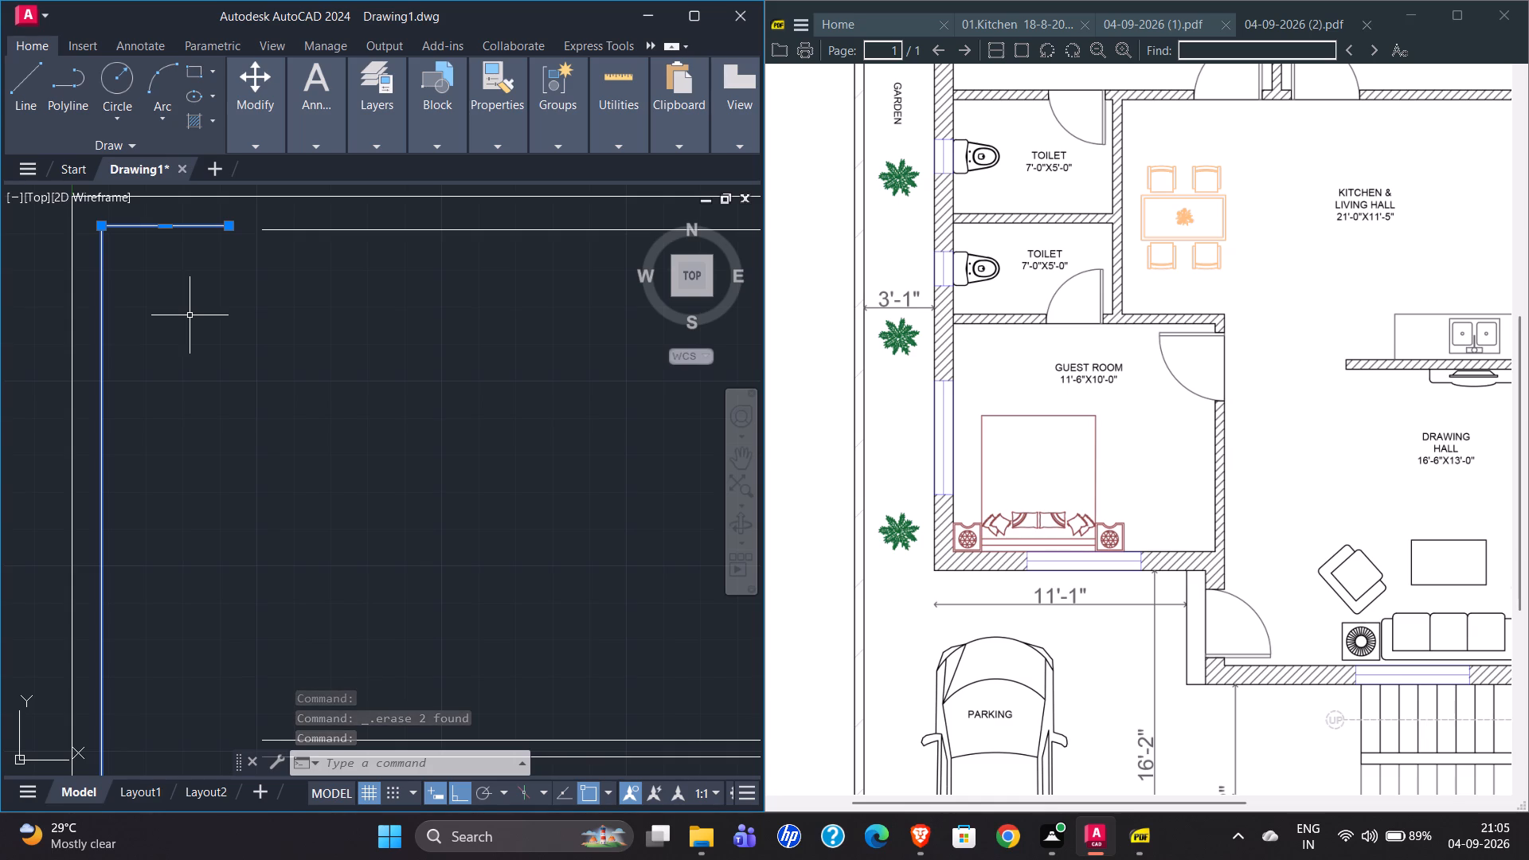
pyautogui.press('x')
pyautogui.press('Return')
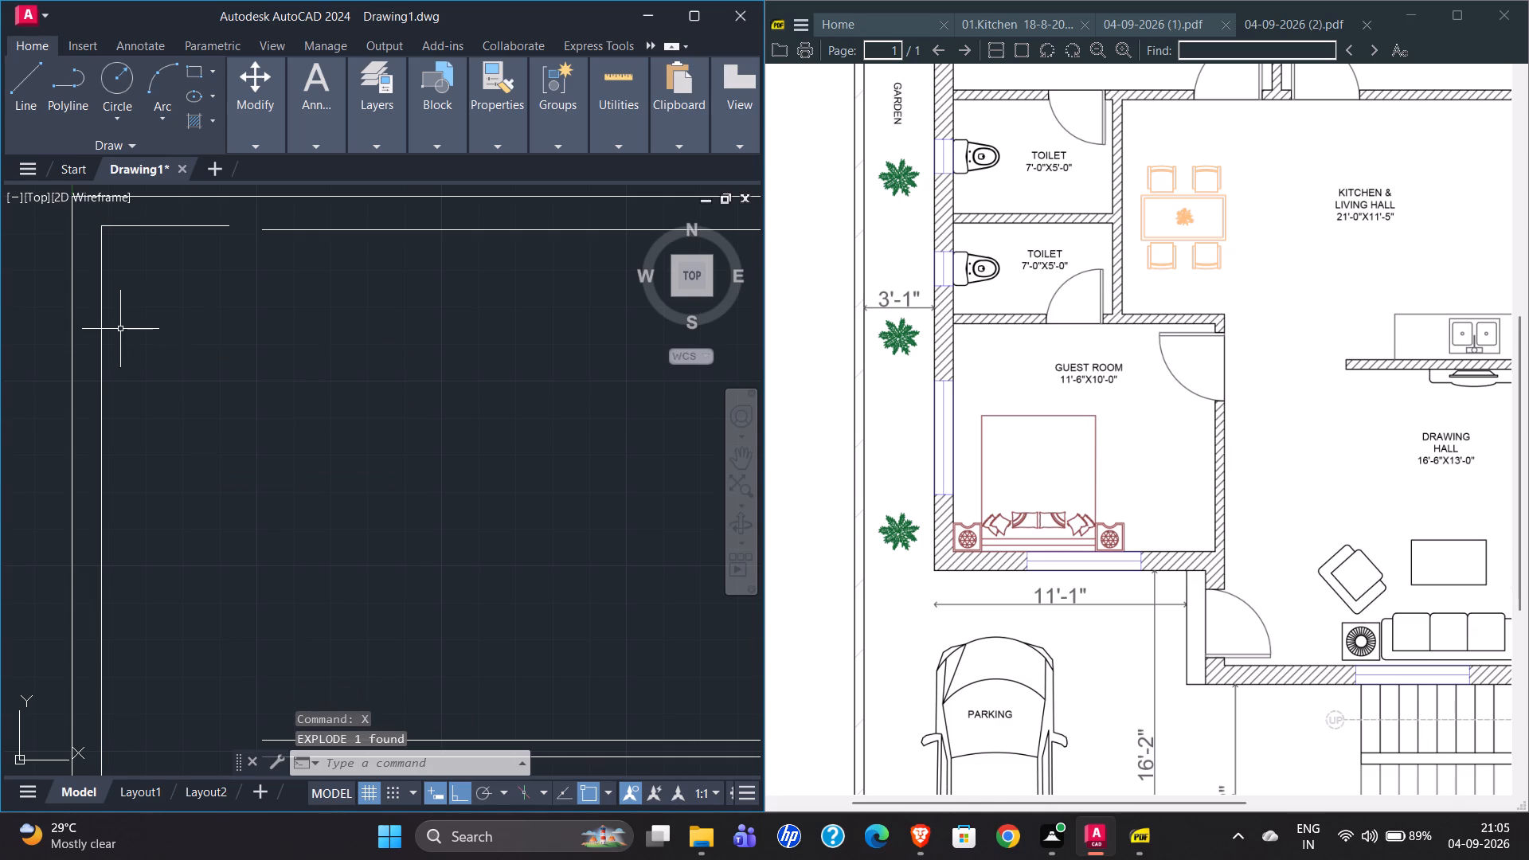
# Offset the inner vertical boundary line beside the garden 3'1" towards the rooms to set the garden strip's width.
pyautogui.click(101, 339)
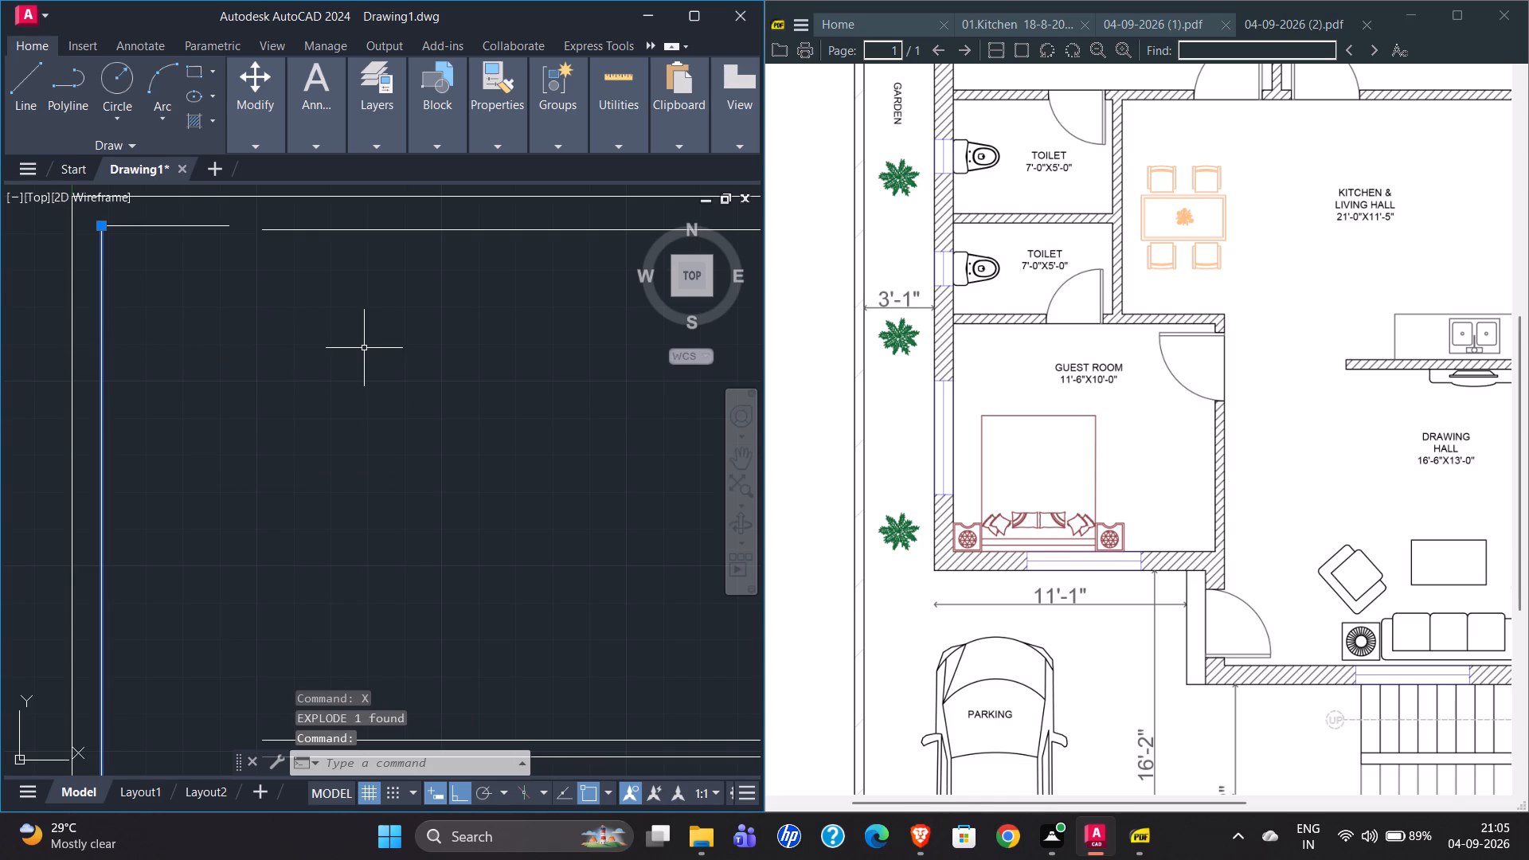
pyautogui.press('o')
pyautogui.press('Return')
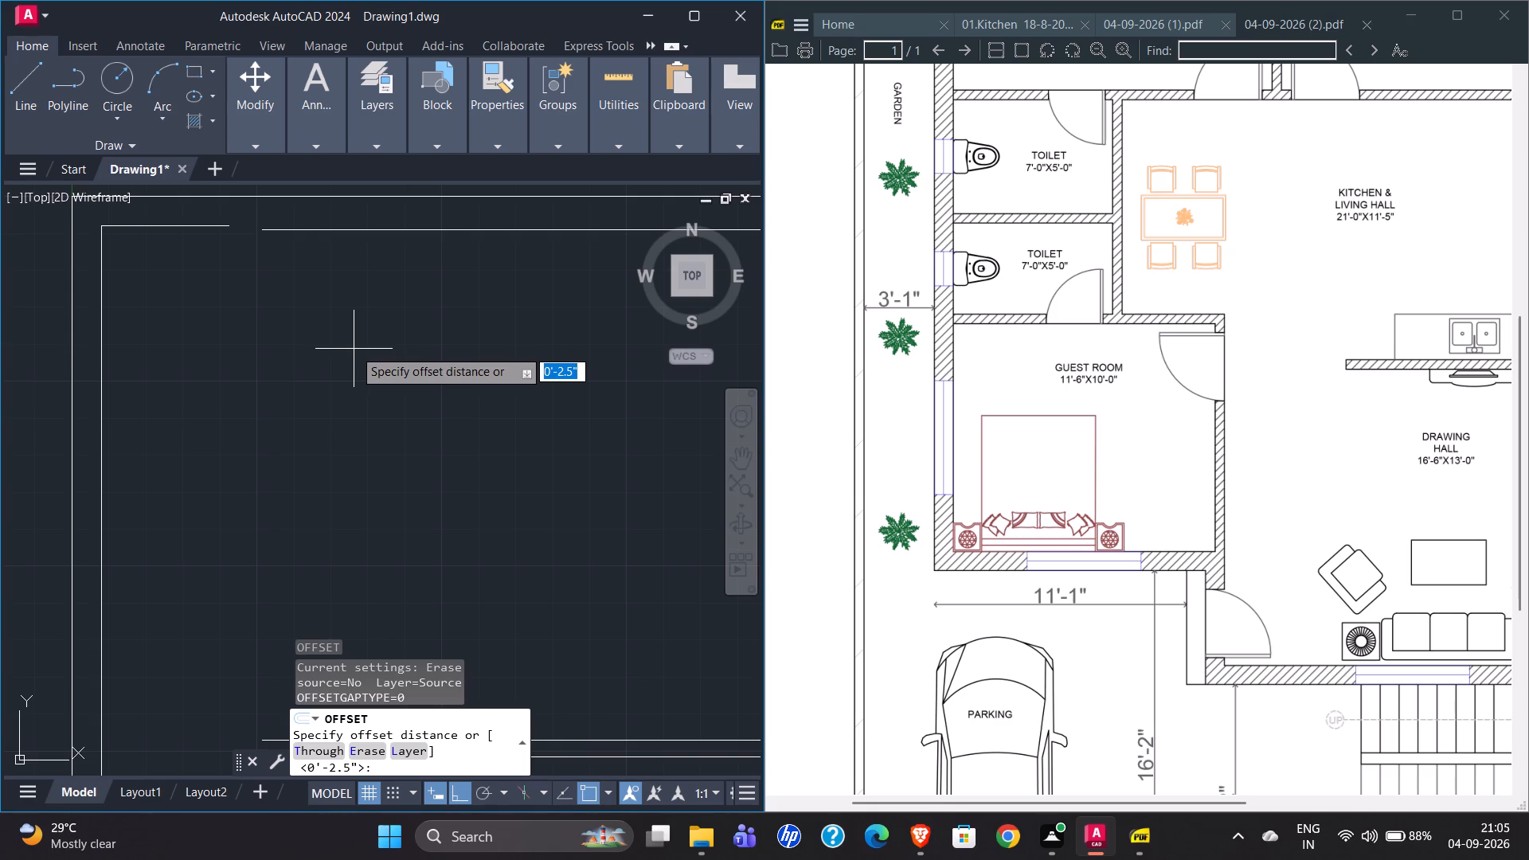
pyautogui.write("1'")
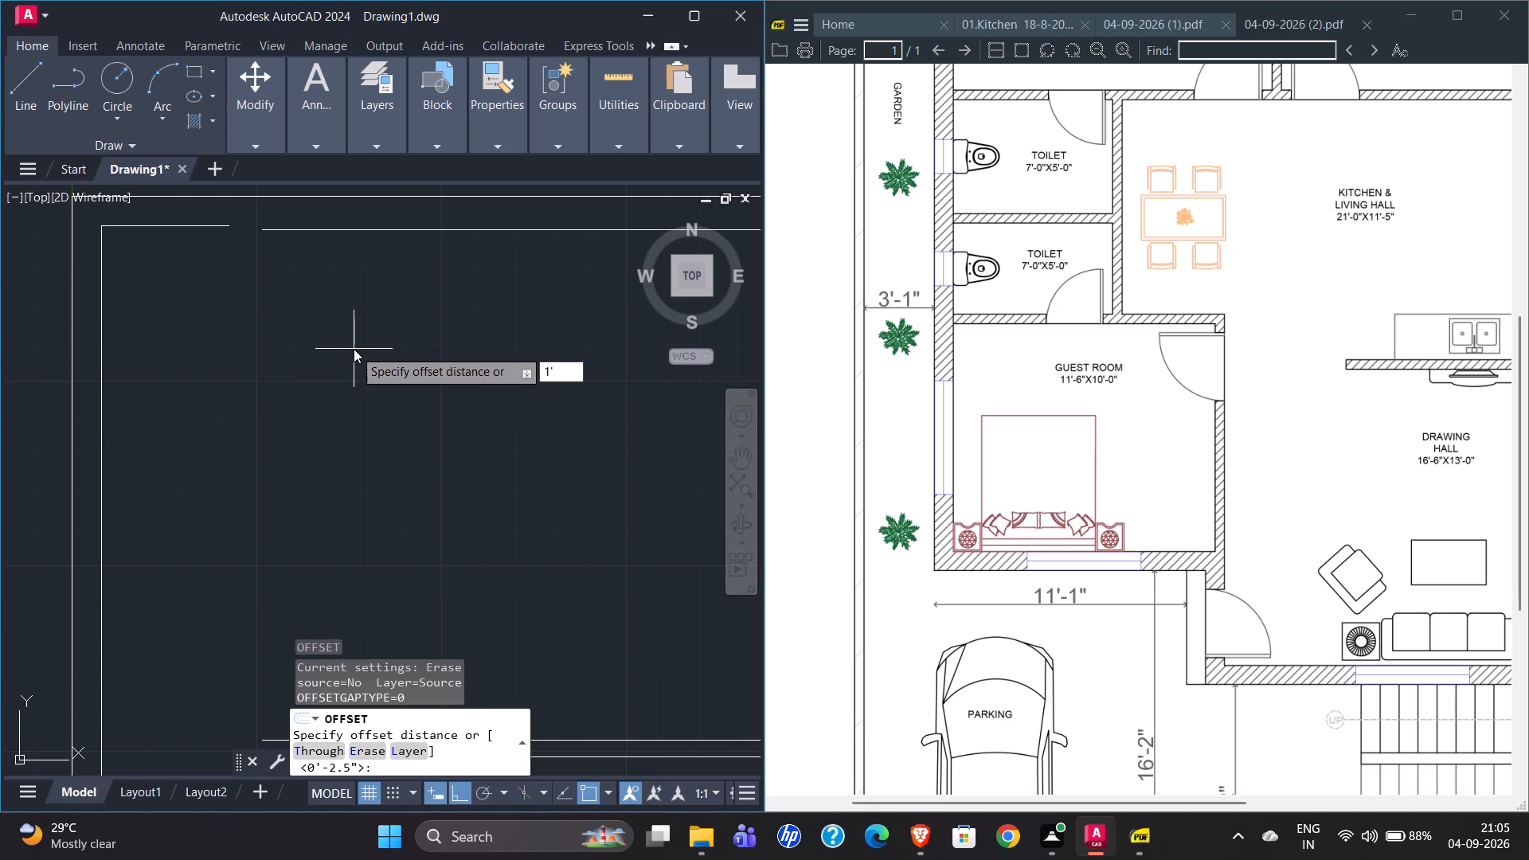
pyautogui.write('1"')
pyautogui.press('Return')
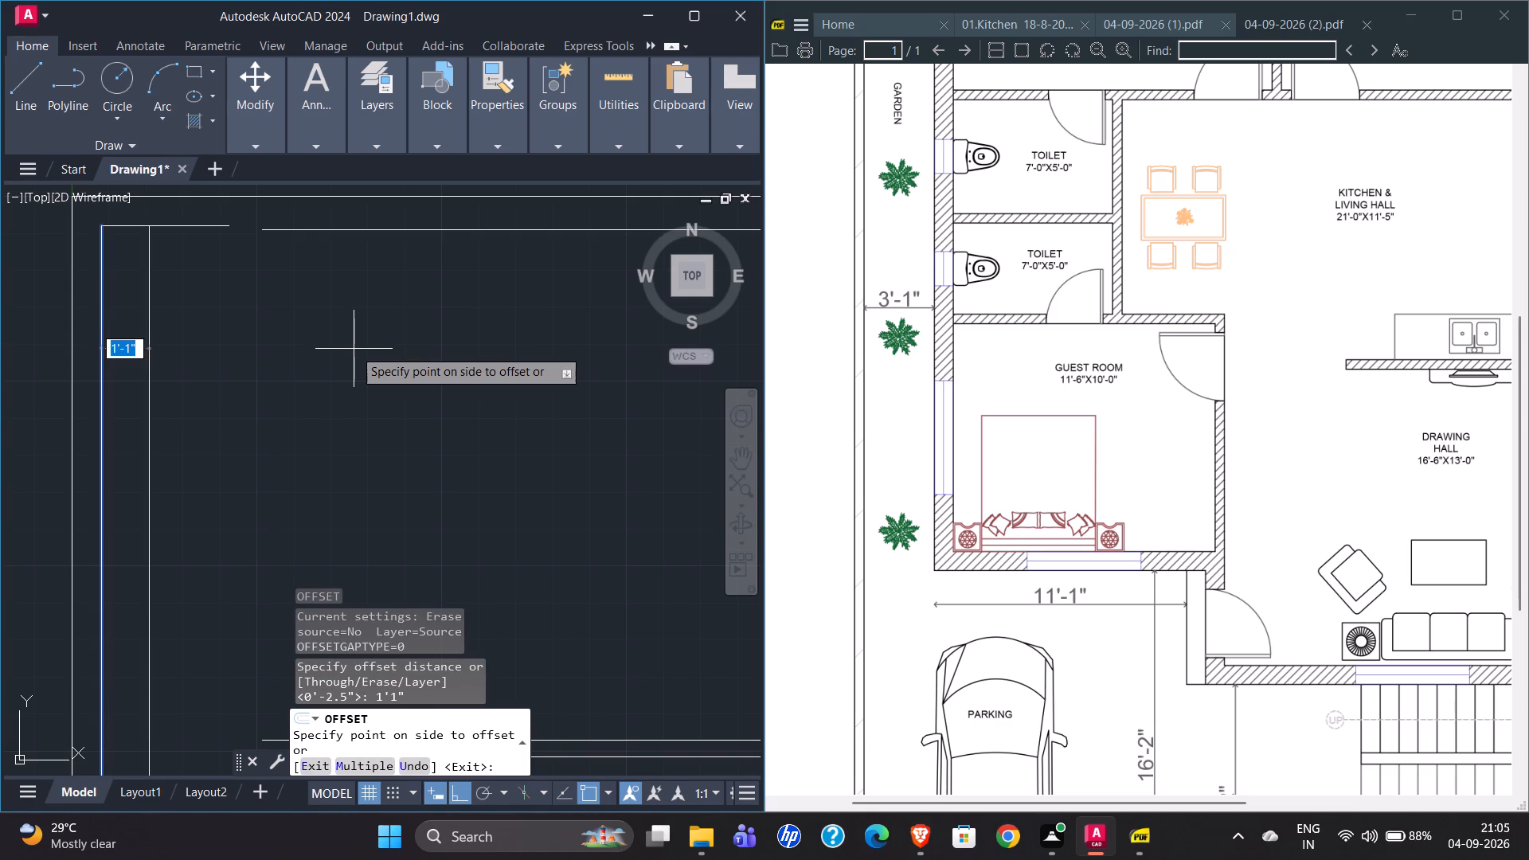
pyautogui.write("3'")
pyautogui.write('1"')
pyautogui.press('Return')
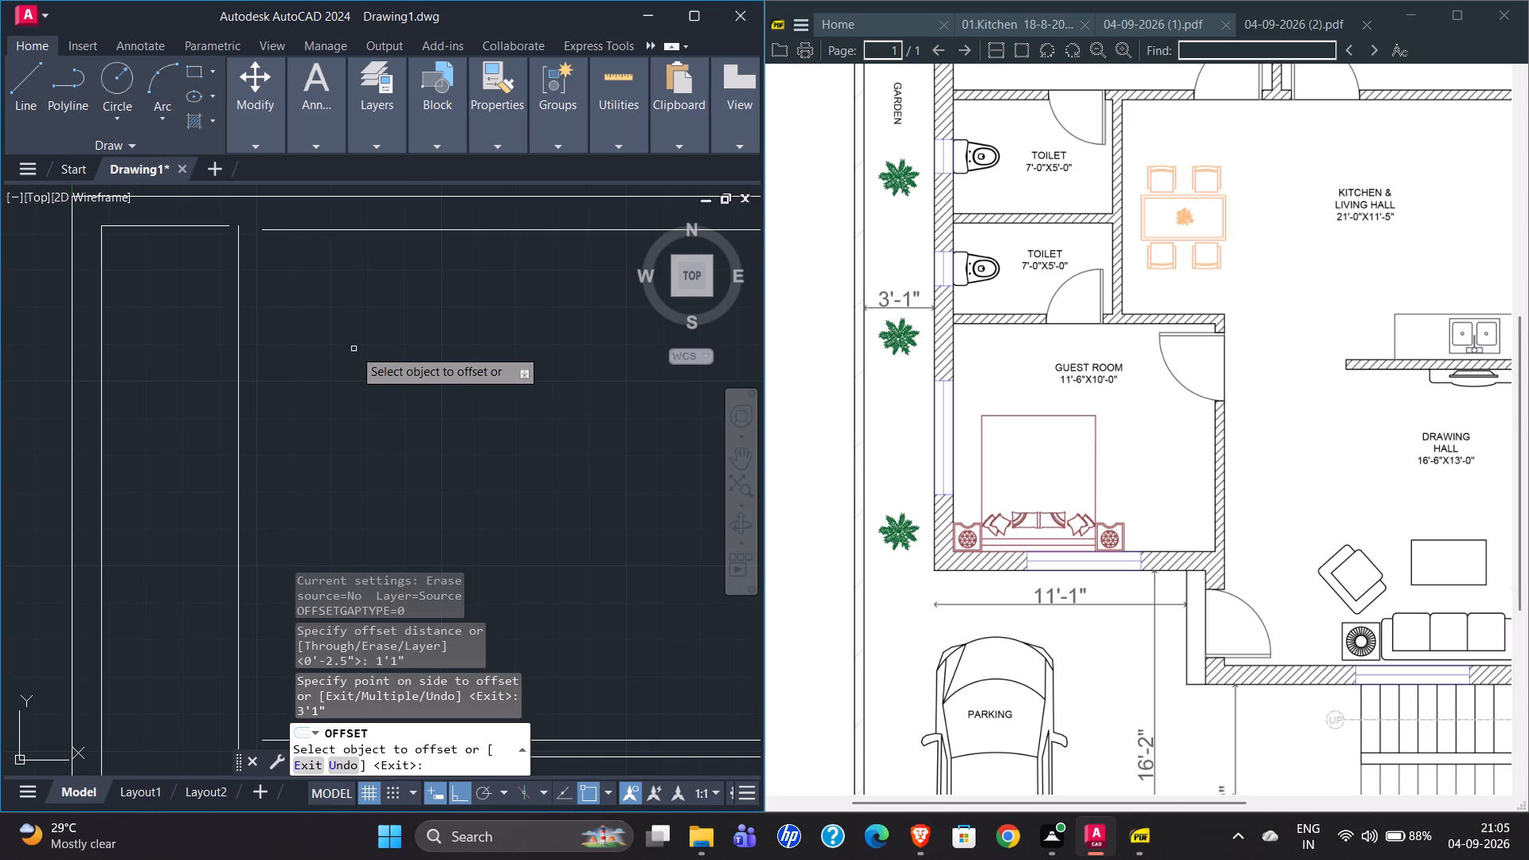
# Offset the garden-side wall line 9" towards the rooms to form the wall between the garden and the rooms.
pyautogui.scroll(-2, 280, 298)
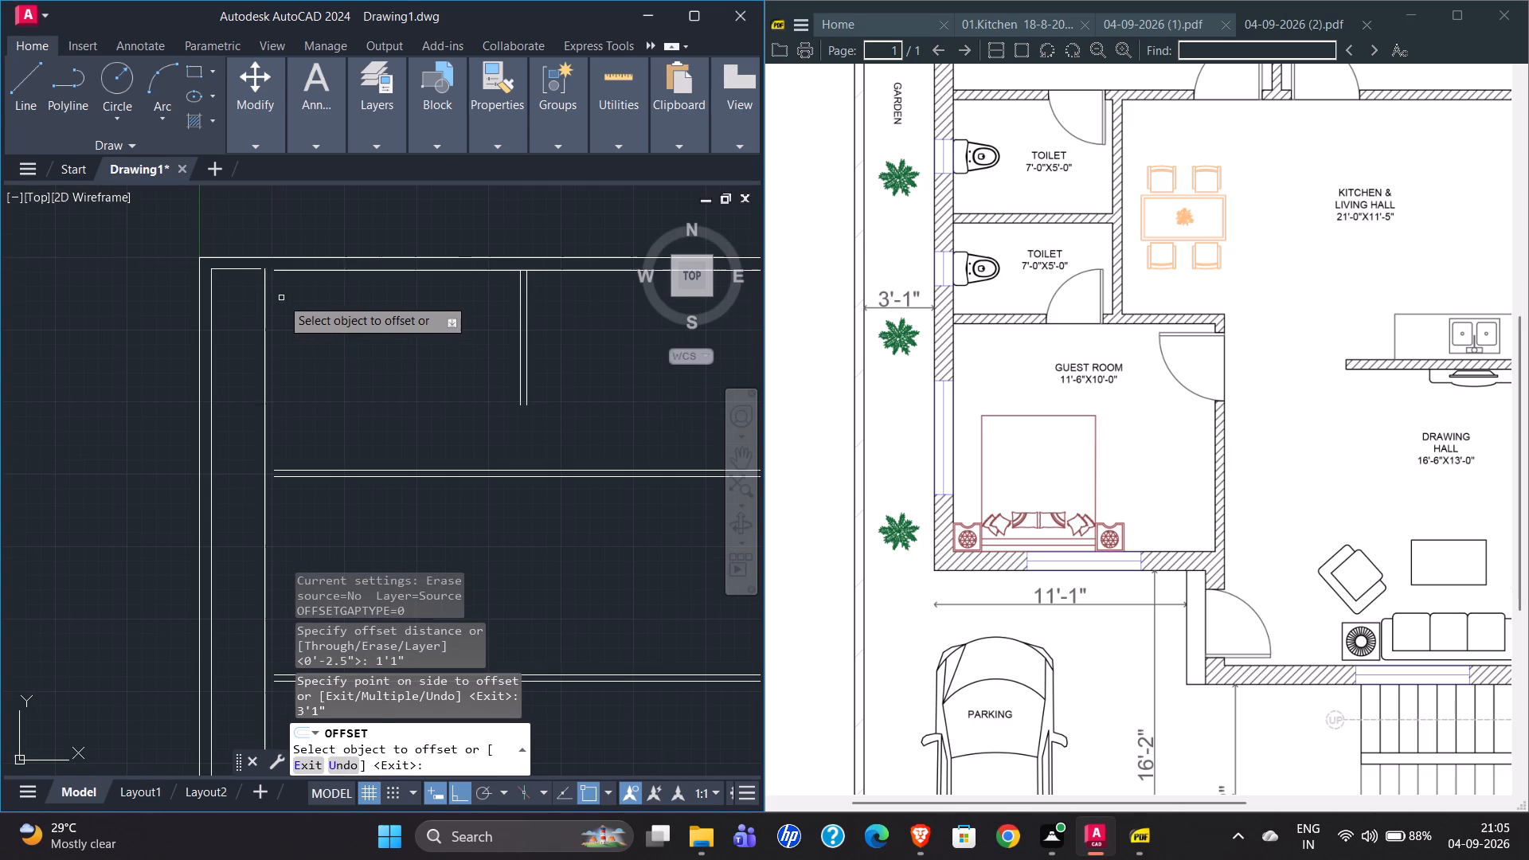
pyautogui.scroll(2, 298, 344)
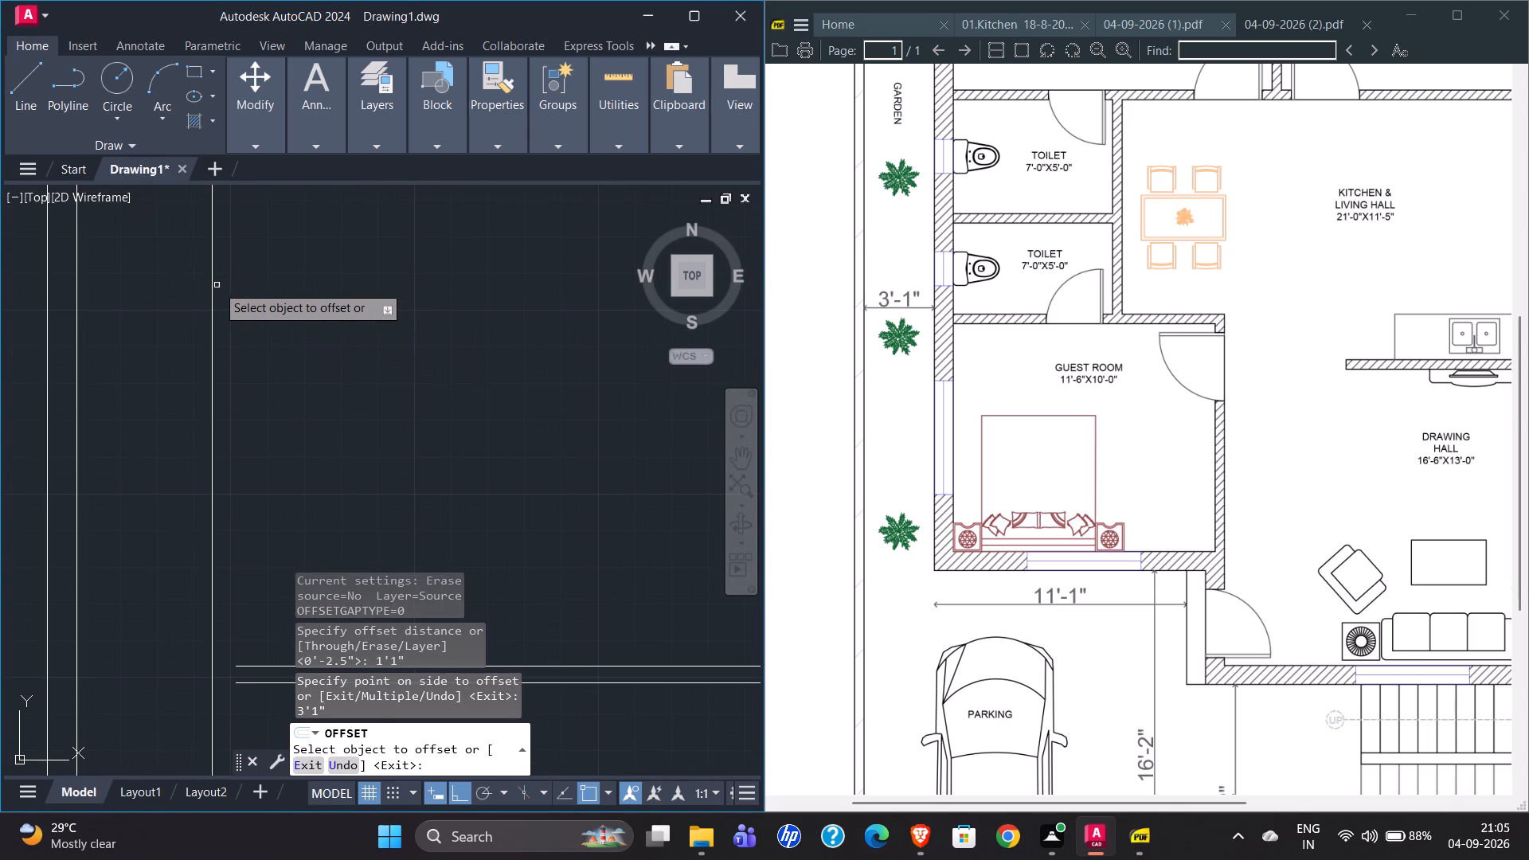
pyautogui.click(211, 291)
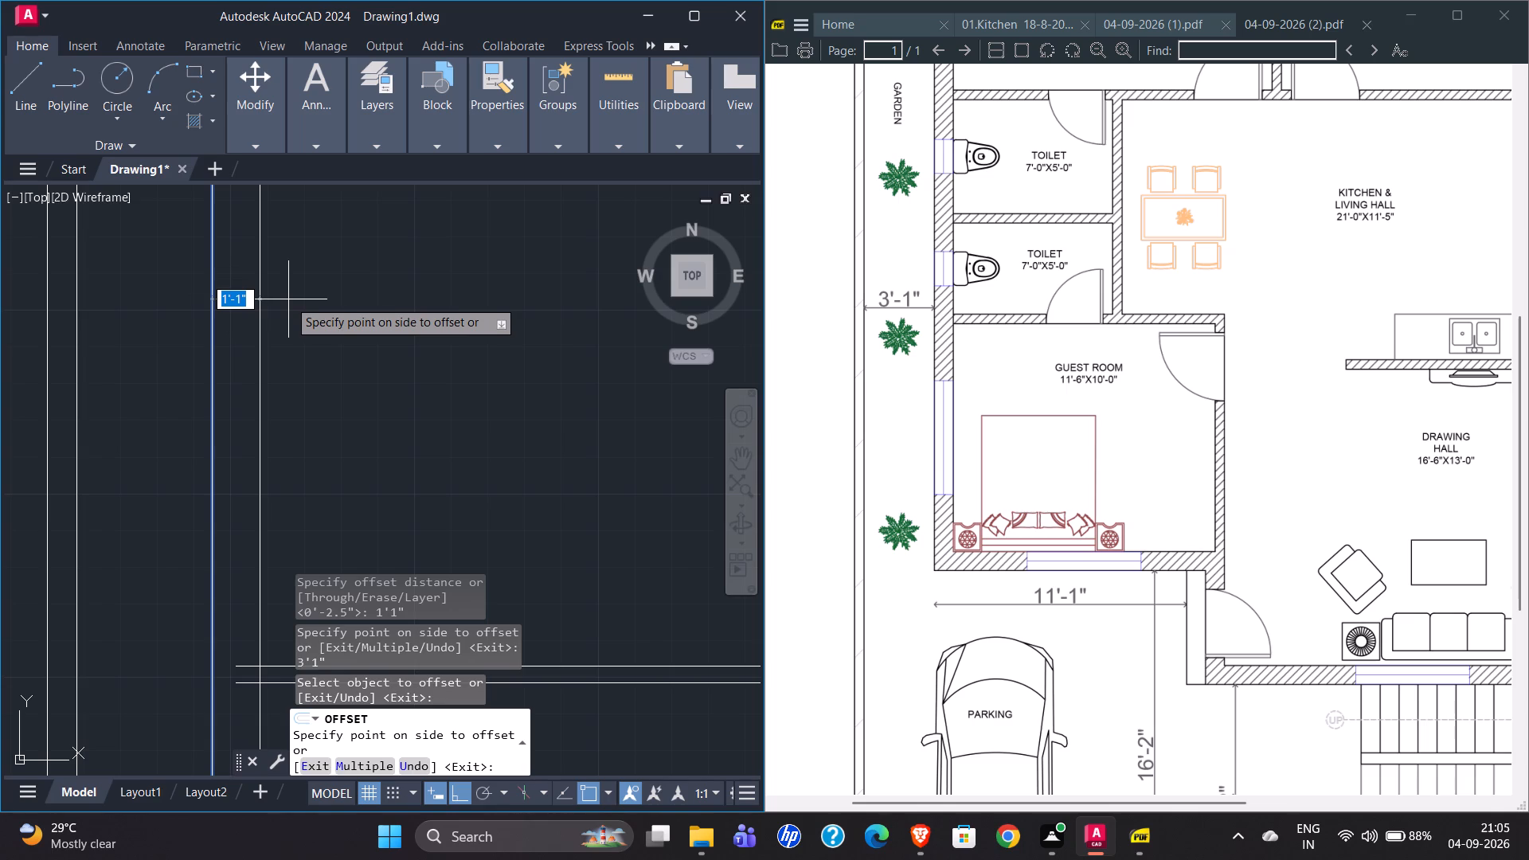
pyautogui.write('9"')
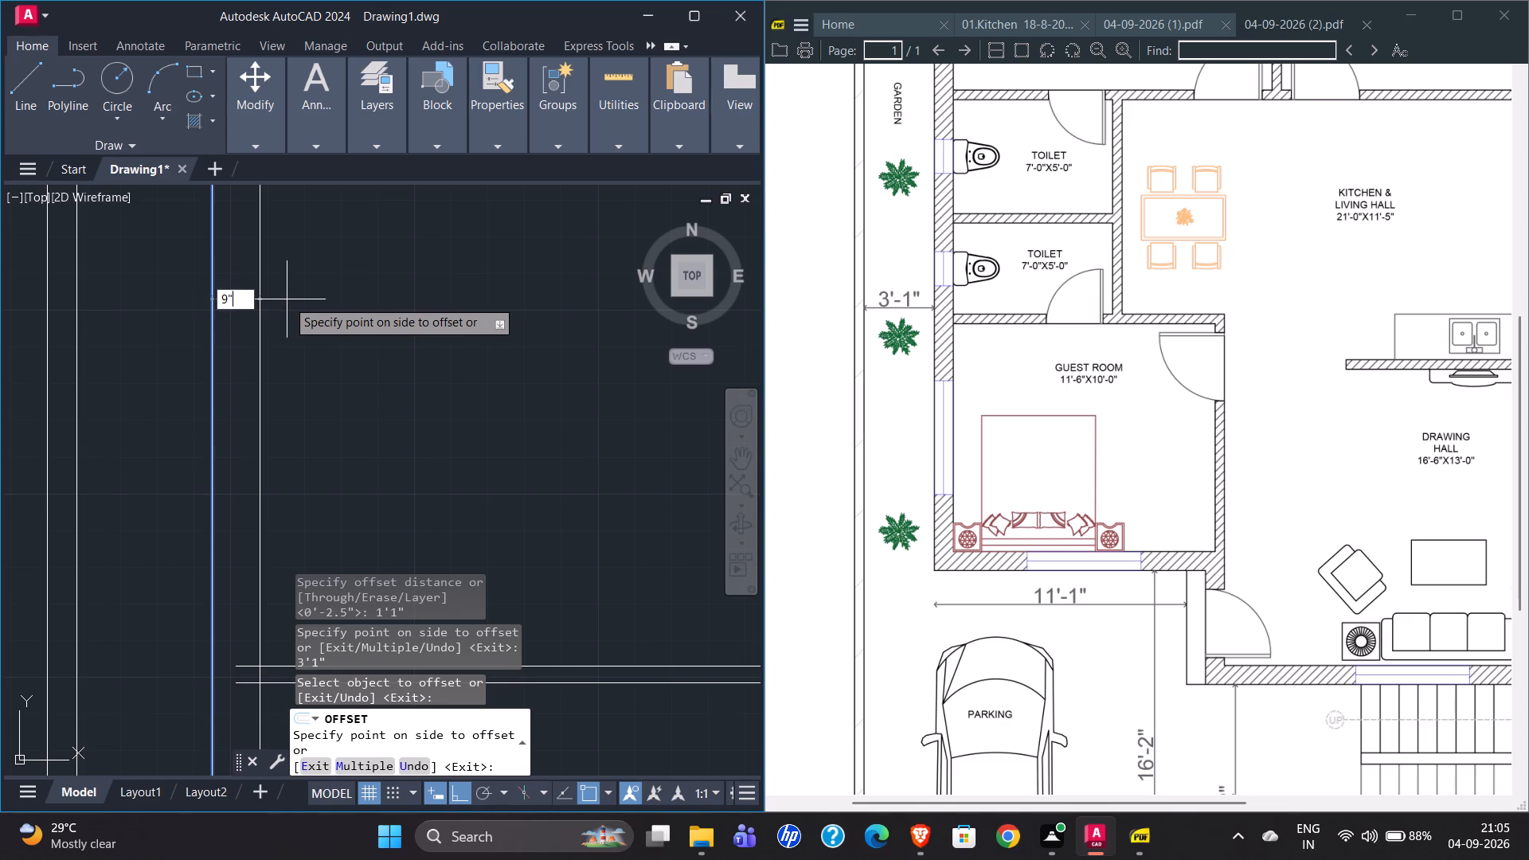
pyautogui.press('Return')
pyautogui.scroll(-3, 268, 345)
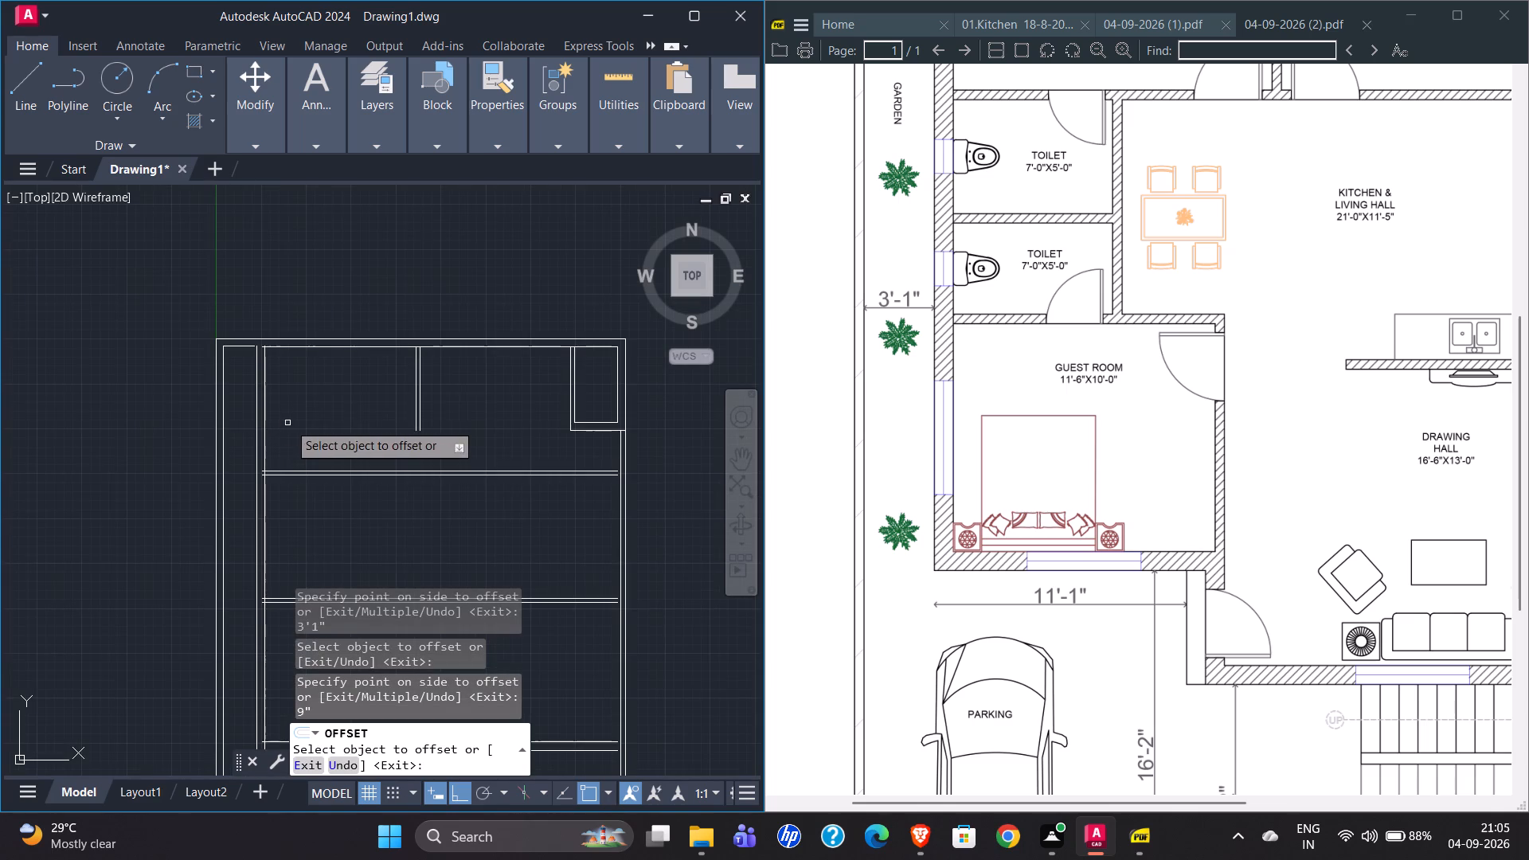
pyautogui.scroll(4, 271, 359)
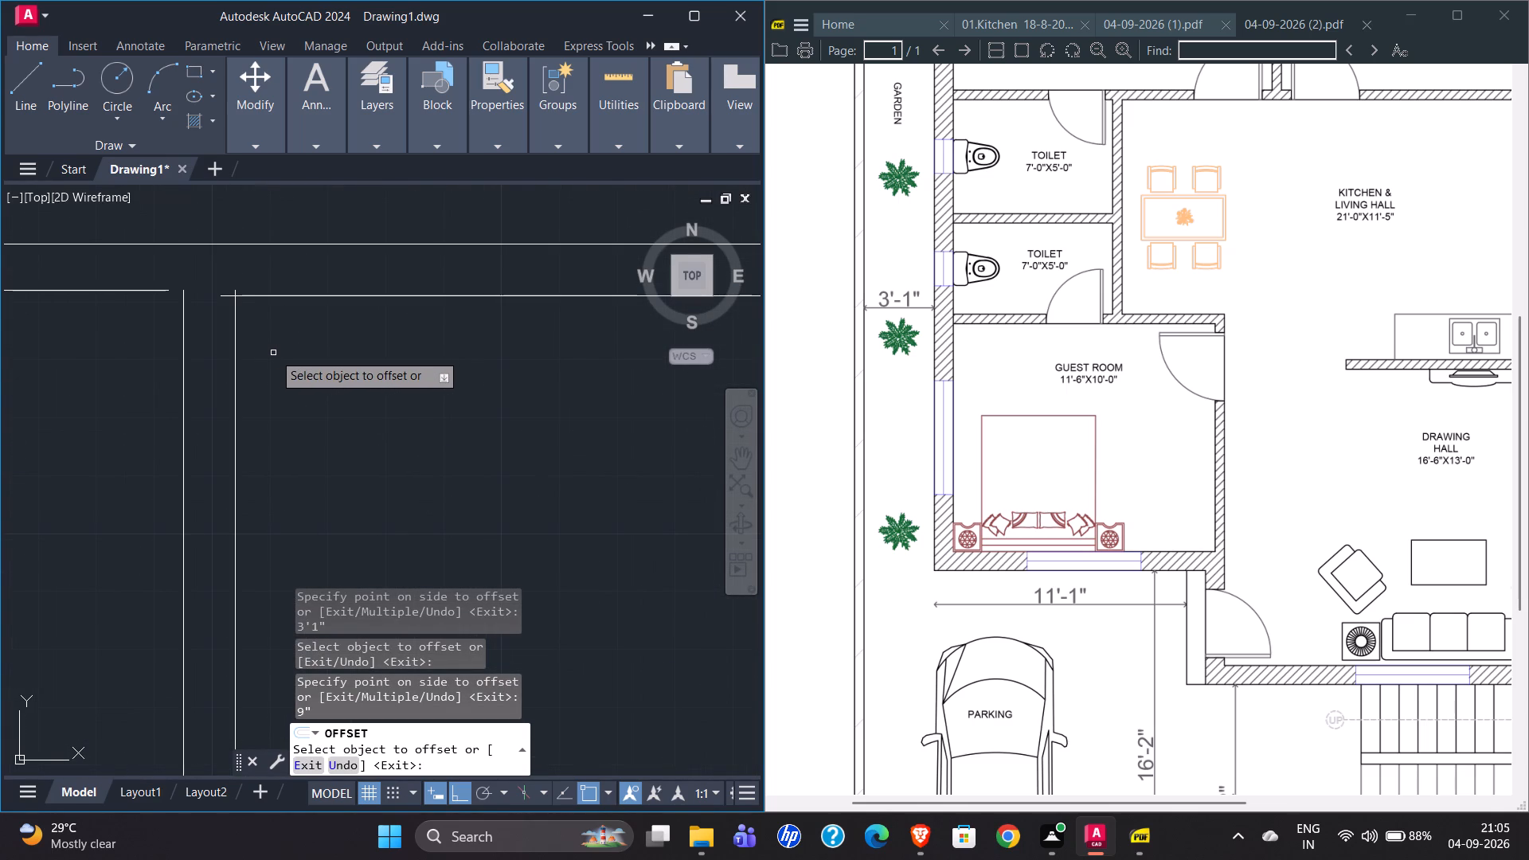
pyautogui.press('Escape')
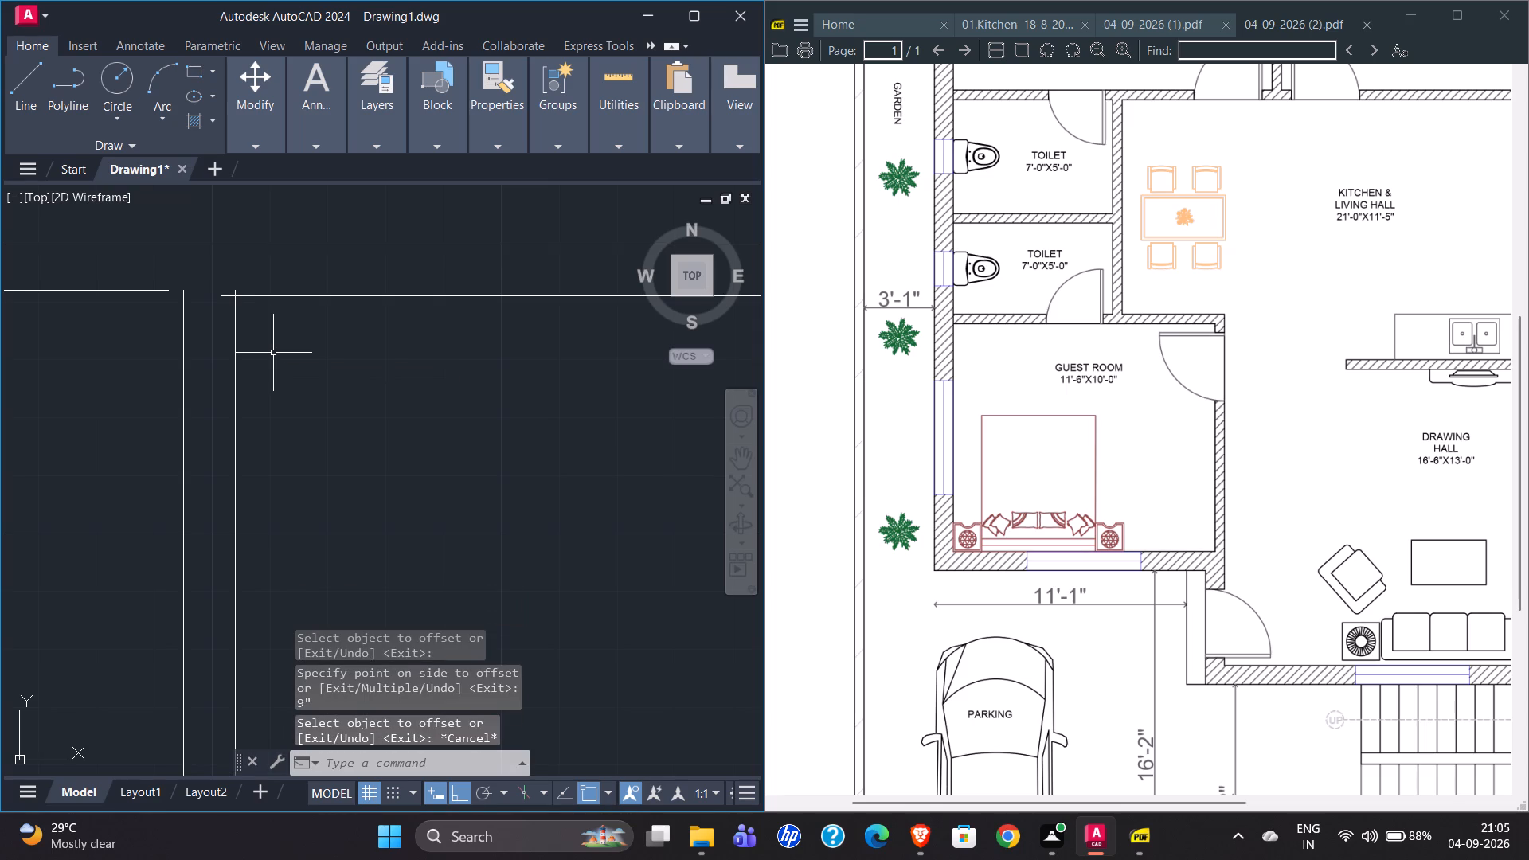
# Extend the garden's top inner line to the new garden-side wall line, and extend that wall line up to the outer boundary.
pyautogui.write('EX')
pyautogui.press('Return')
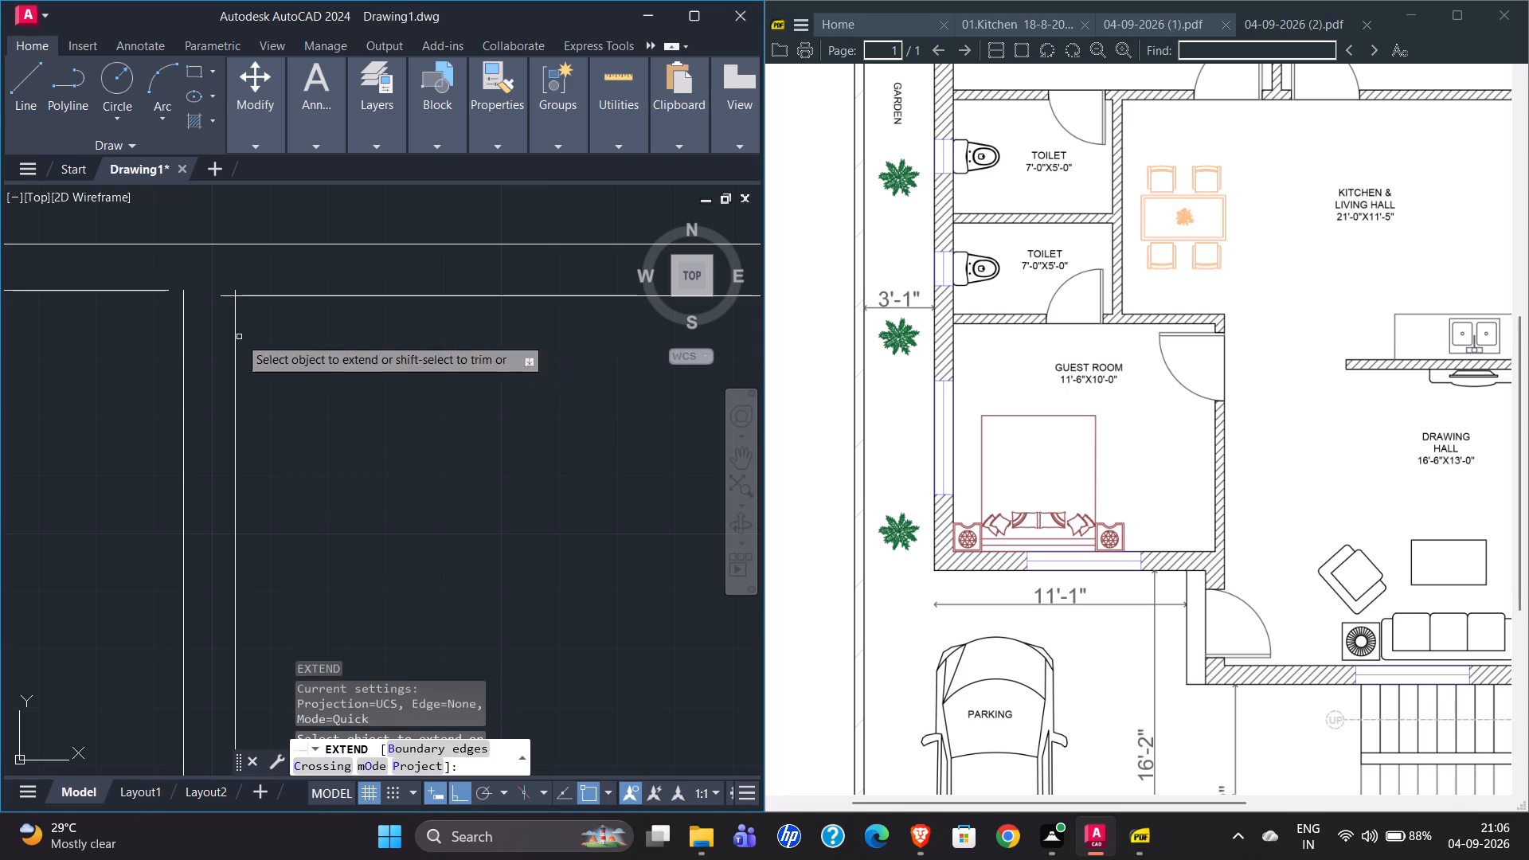
pyautogui.click(157, 291)
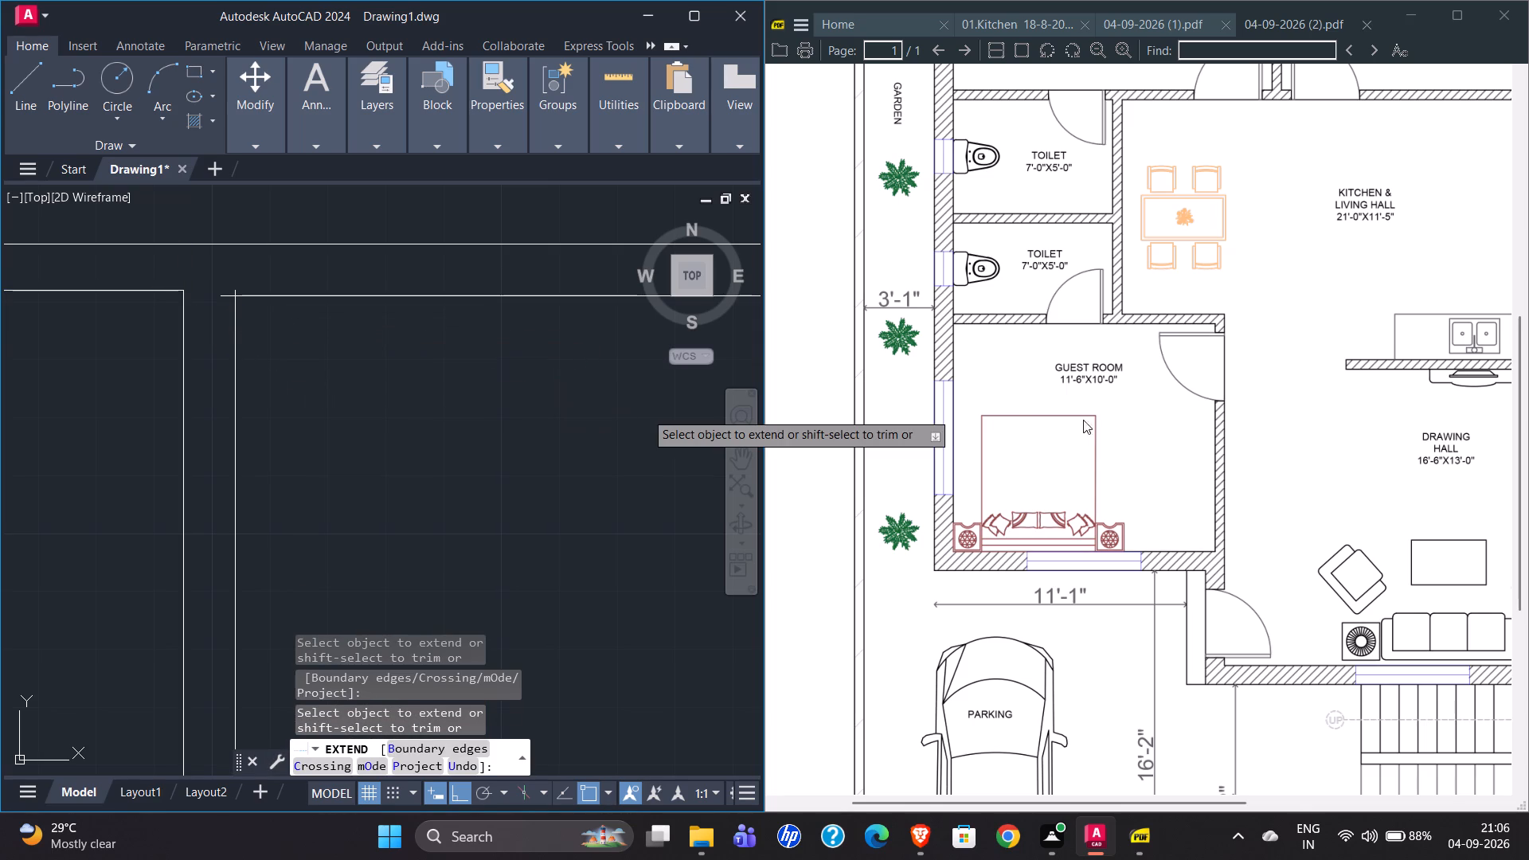
pyautogui.scroll(9, 1090, 420)
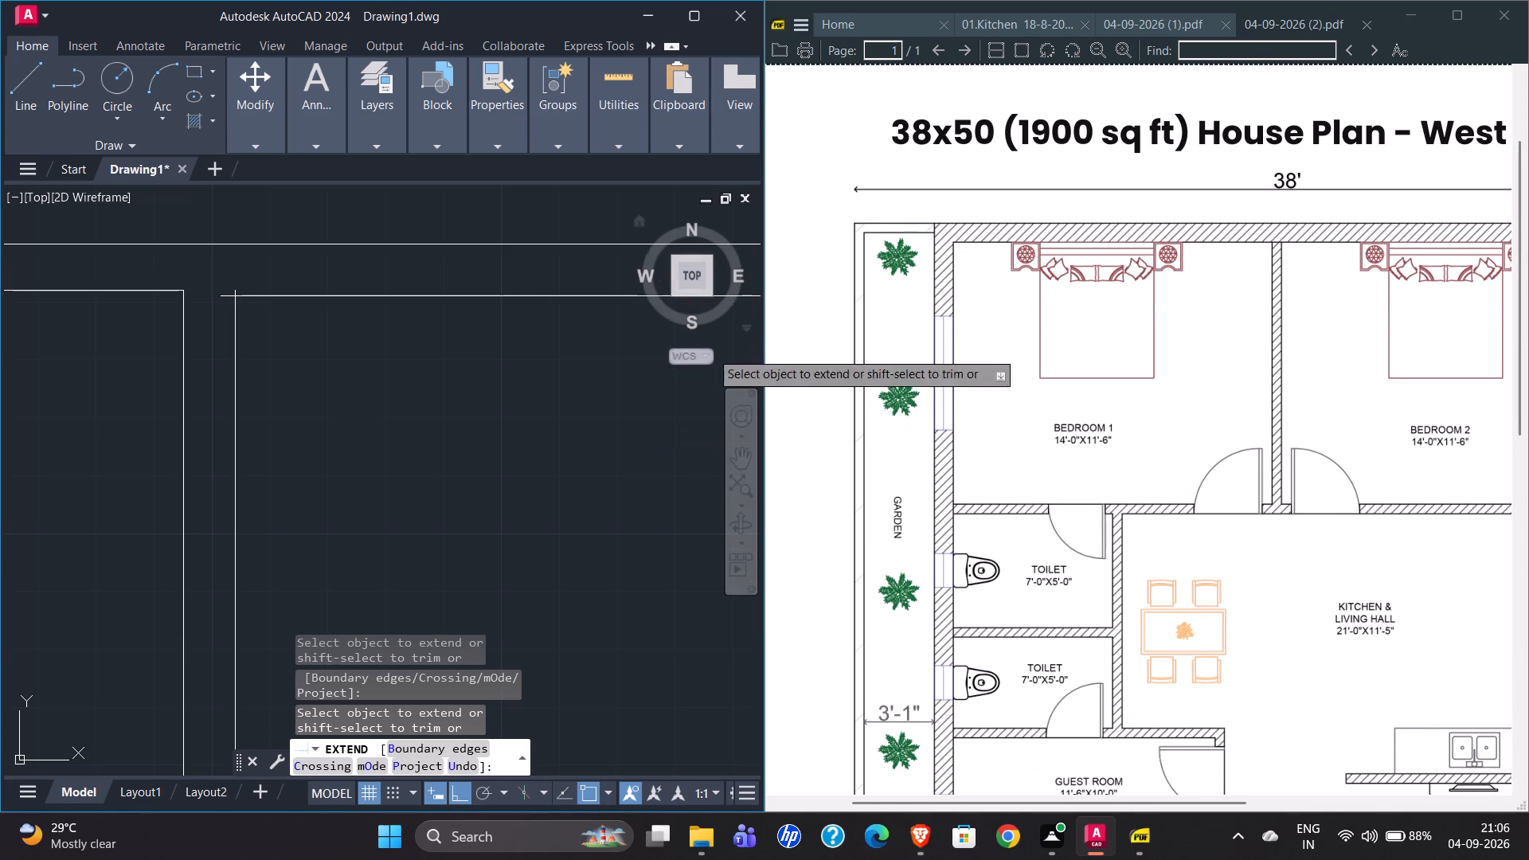
pyautogui.click(181, 310)
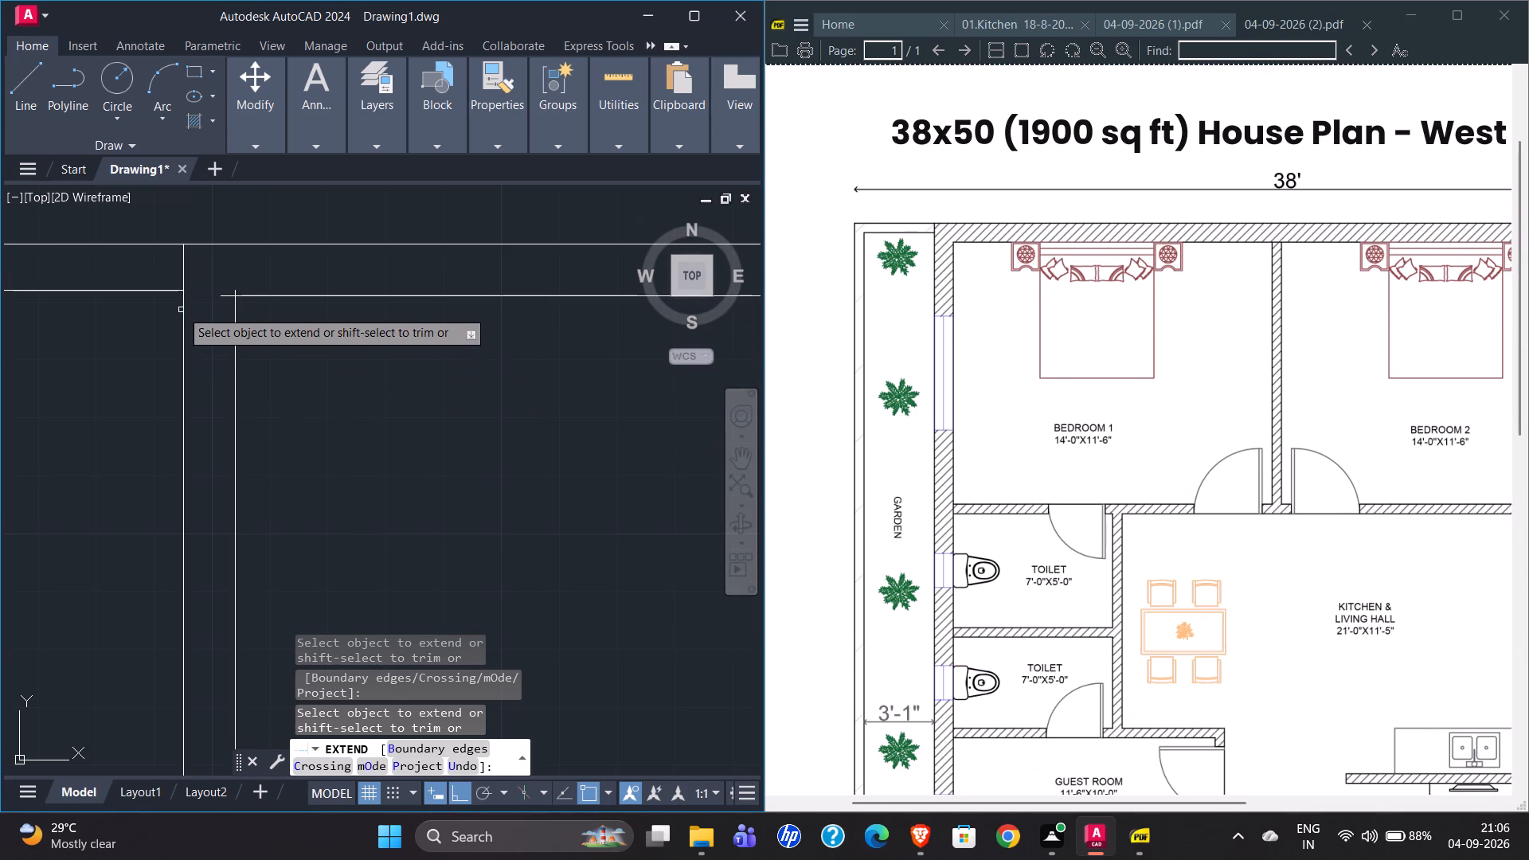
pyautogui.press('Escape')
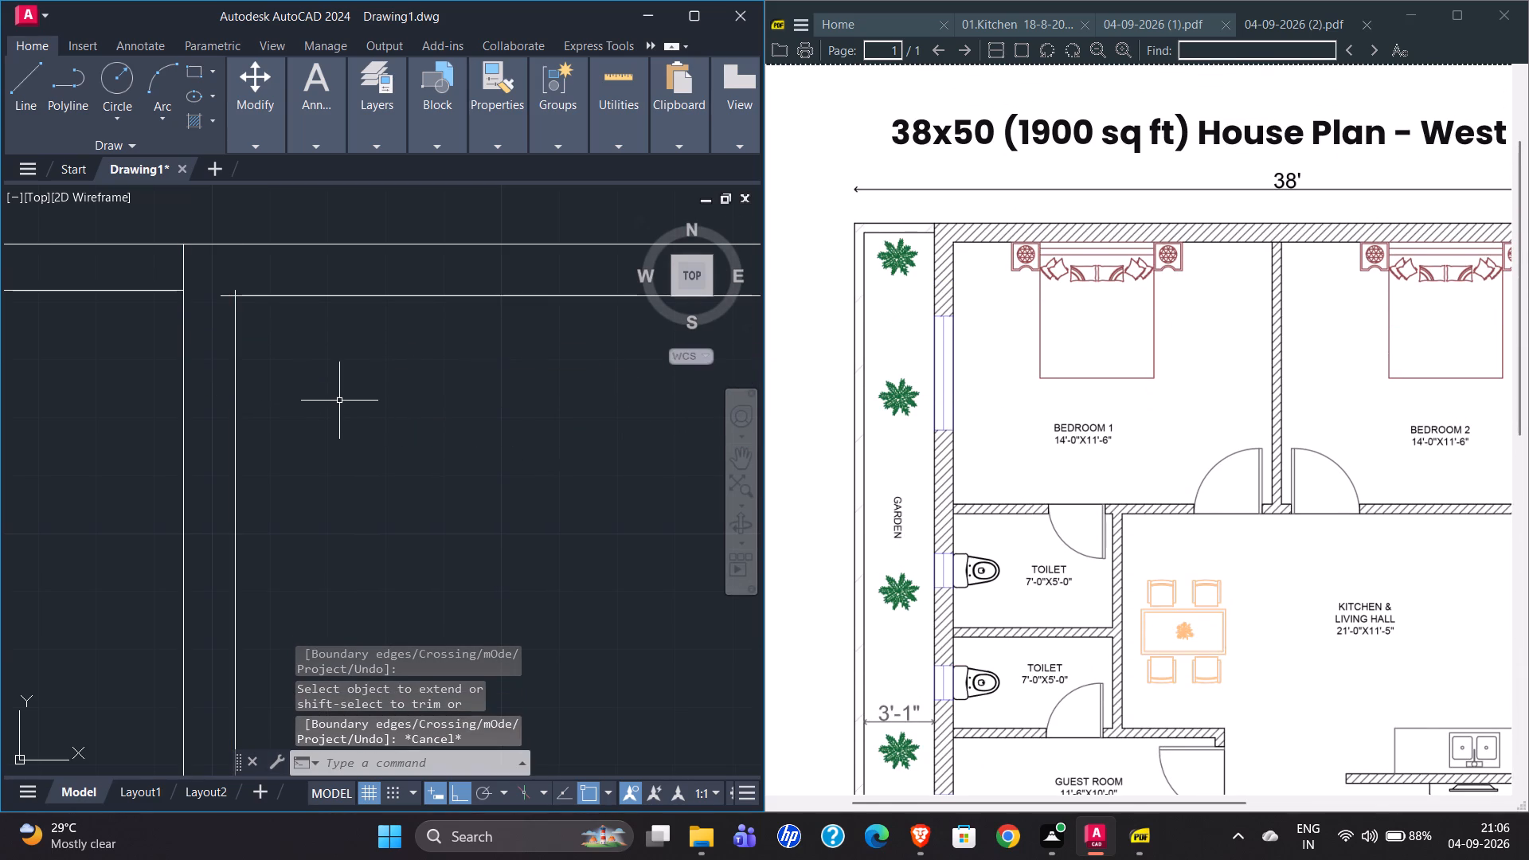
# Trim the overlapping line ends where the new 9" wall meets the top wall at Bedroom 1's corner.
pyautogui.write('TR')
pyautogui.press('Return')
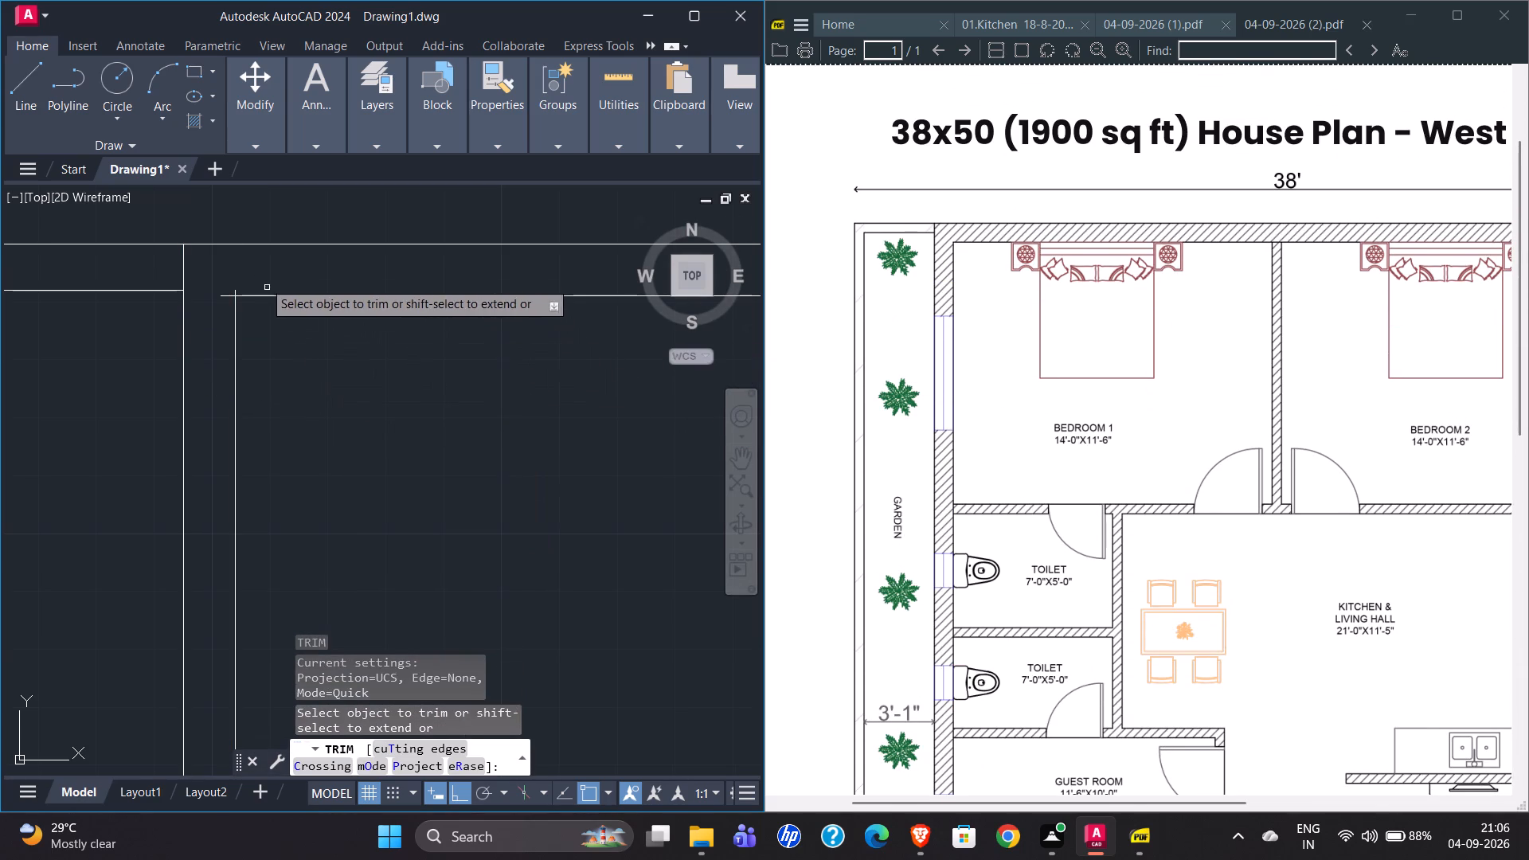
pyautogui.scroll(4, 247, 270)
pyautogui.moveTo(212, 387); pyautogui.dragTo(93, 500)
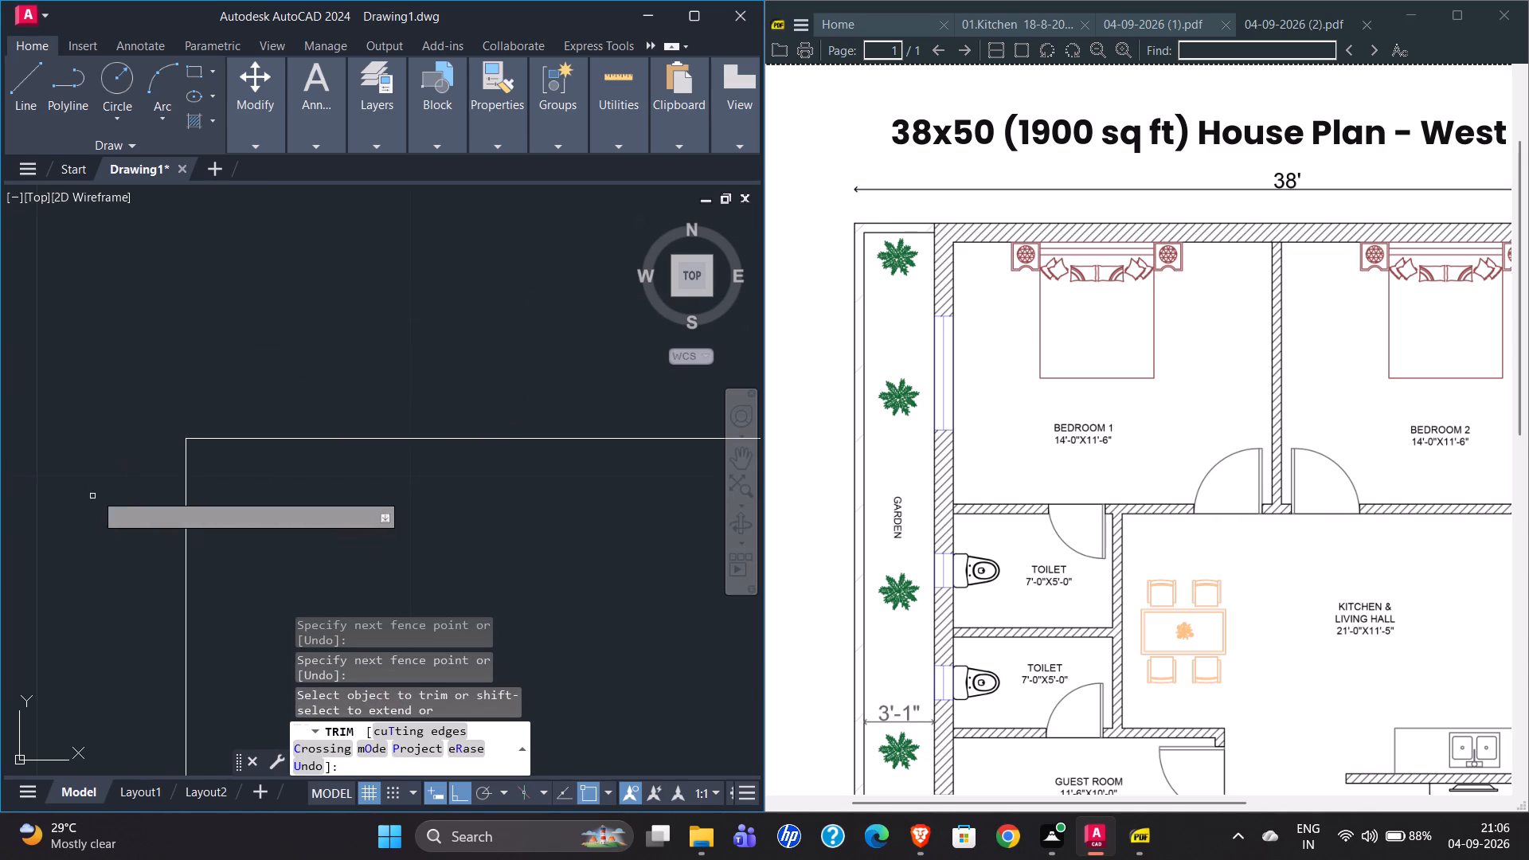
# Trim the ends of the three horizontal partition walls that overshoot into the new 9" garden-side wall.
pyautogui.scroll(-5, 174, 346)
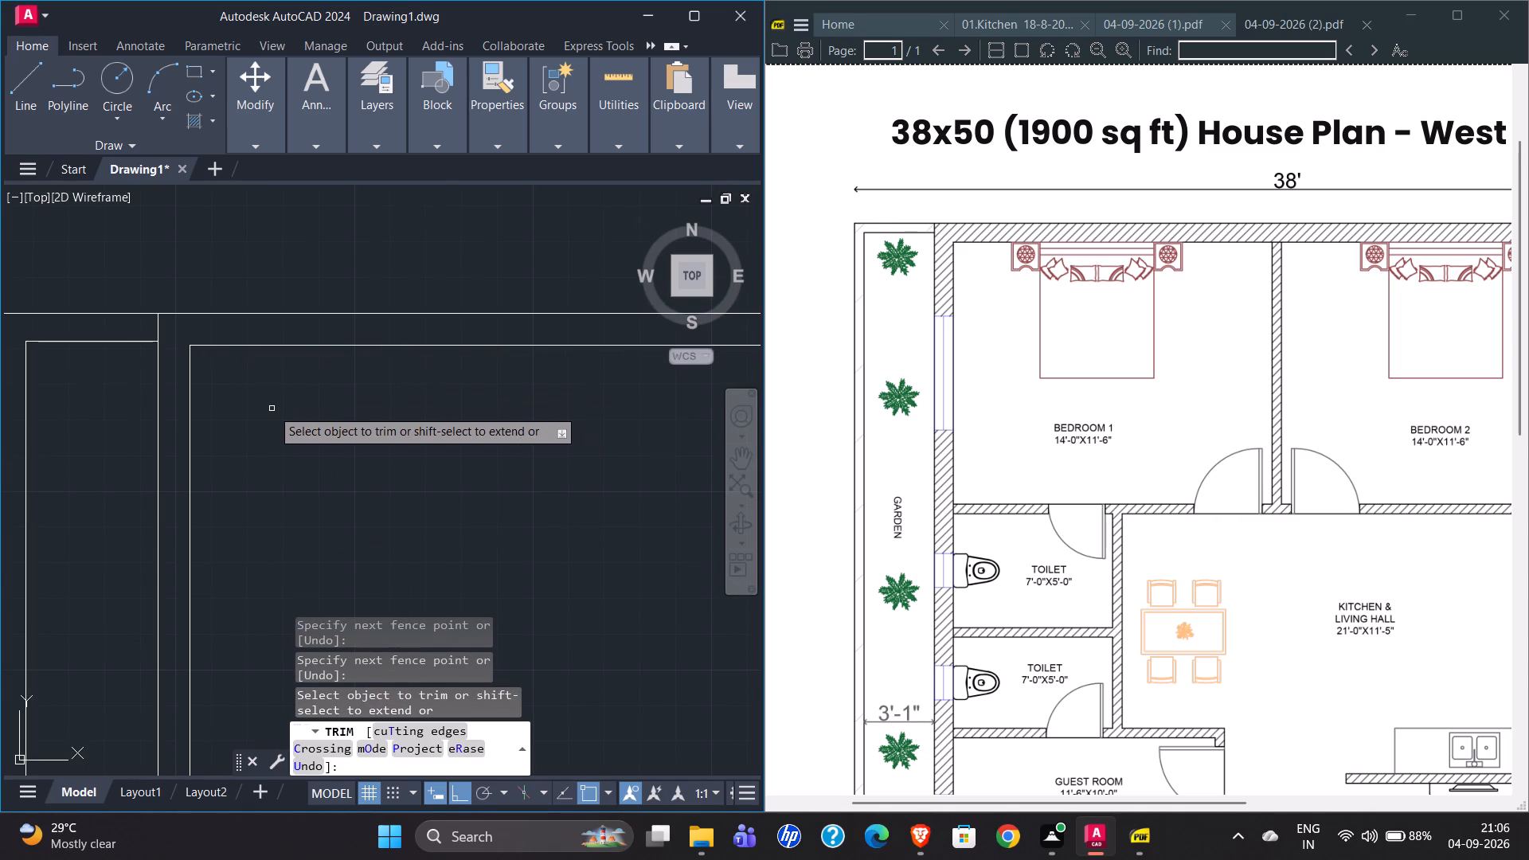
pyautogui.scroll(-2, 272, 408)
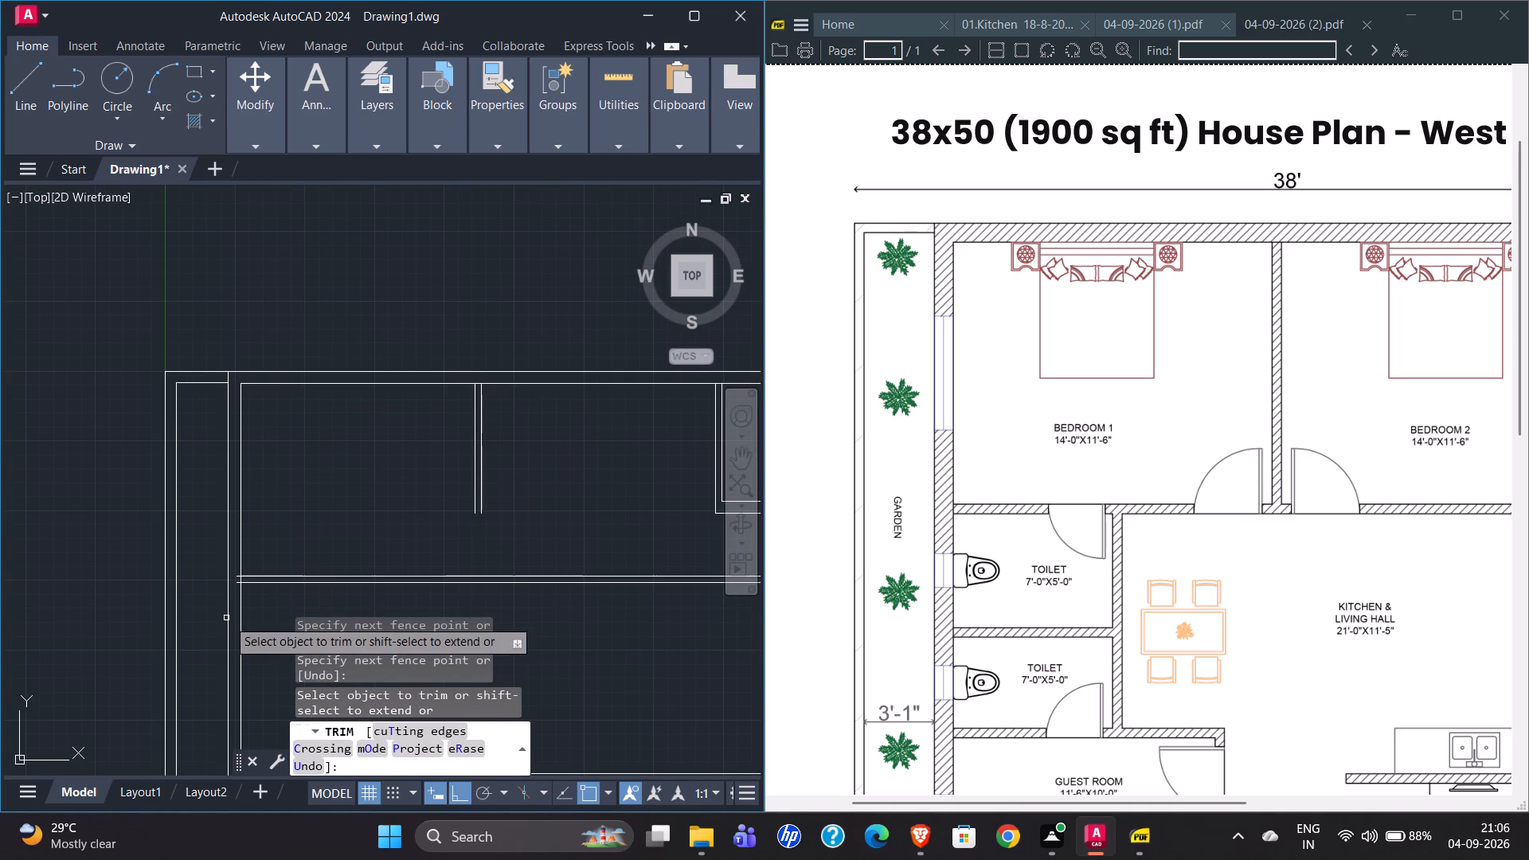
pyautogui.scroll(5, 240, 615)
pyautogui.moveTo(202, 224); pyautogui.dragTo(194, 400)
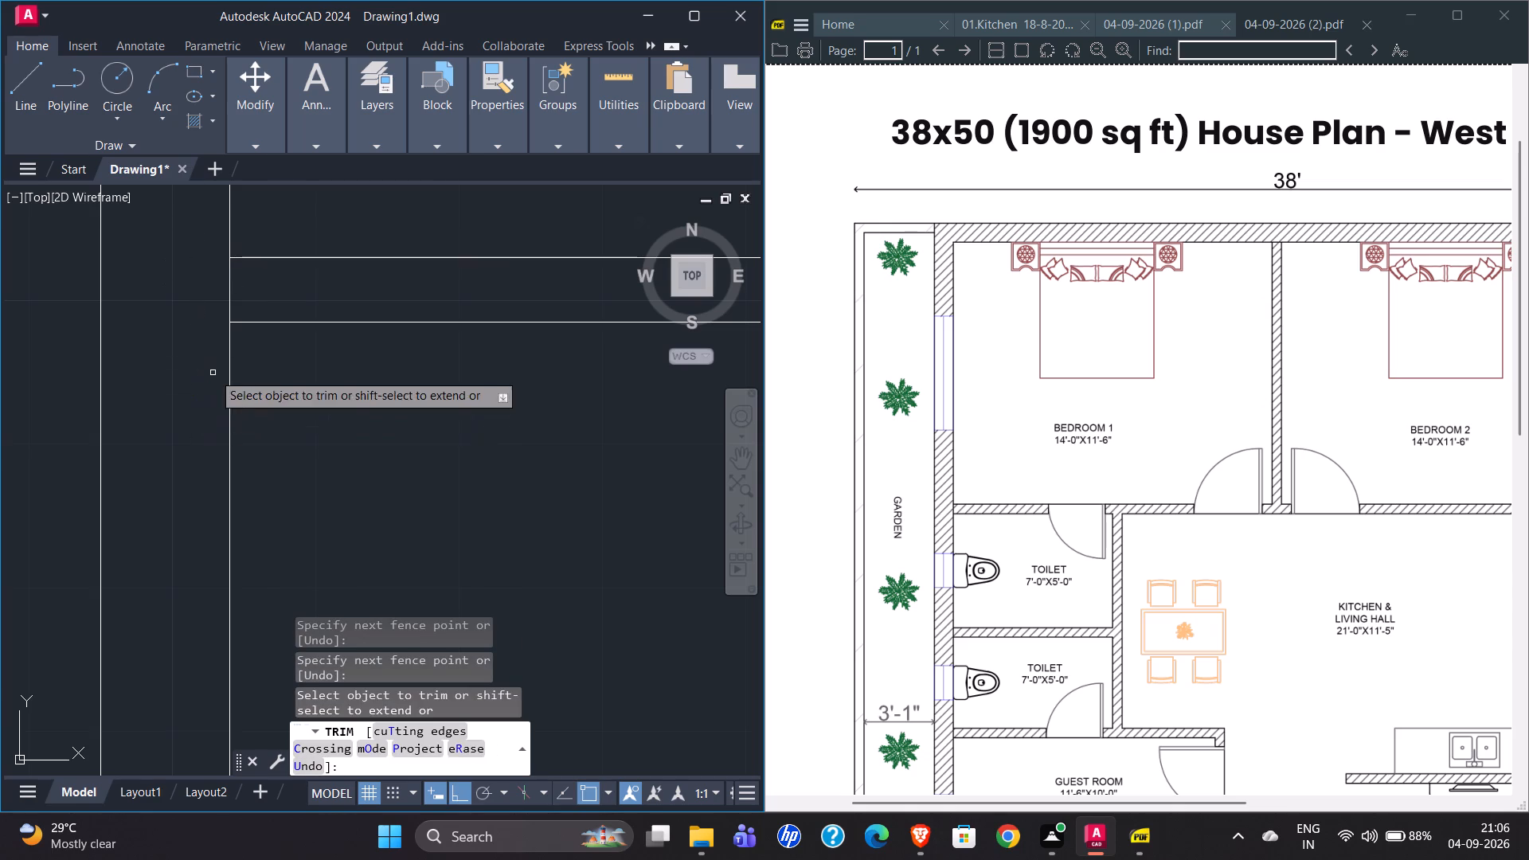
pyautogui.scroll(-4, 267, 249)
pyautogui.scroll(4, 244, 589)
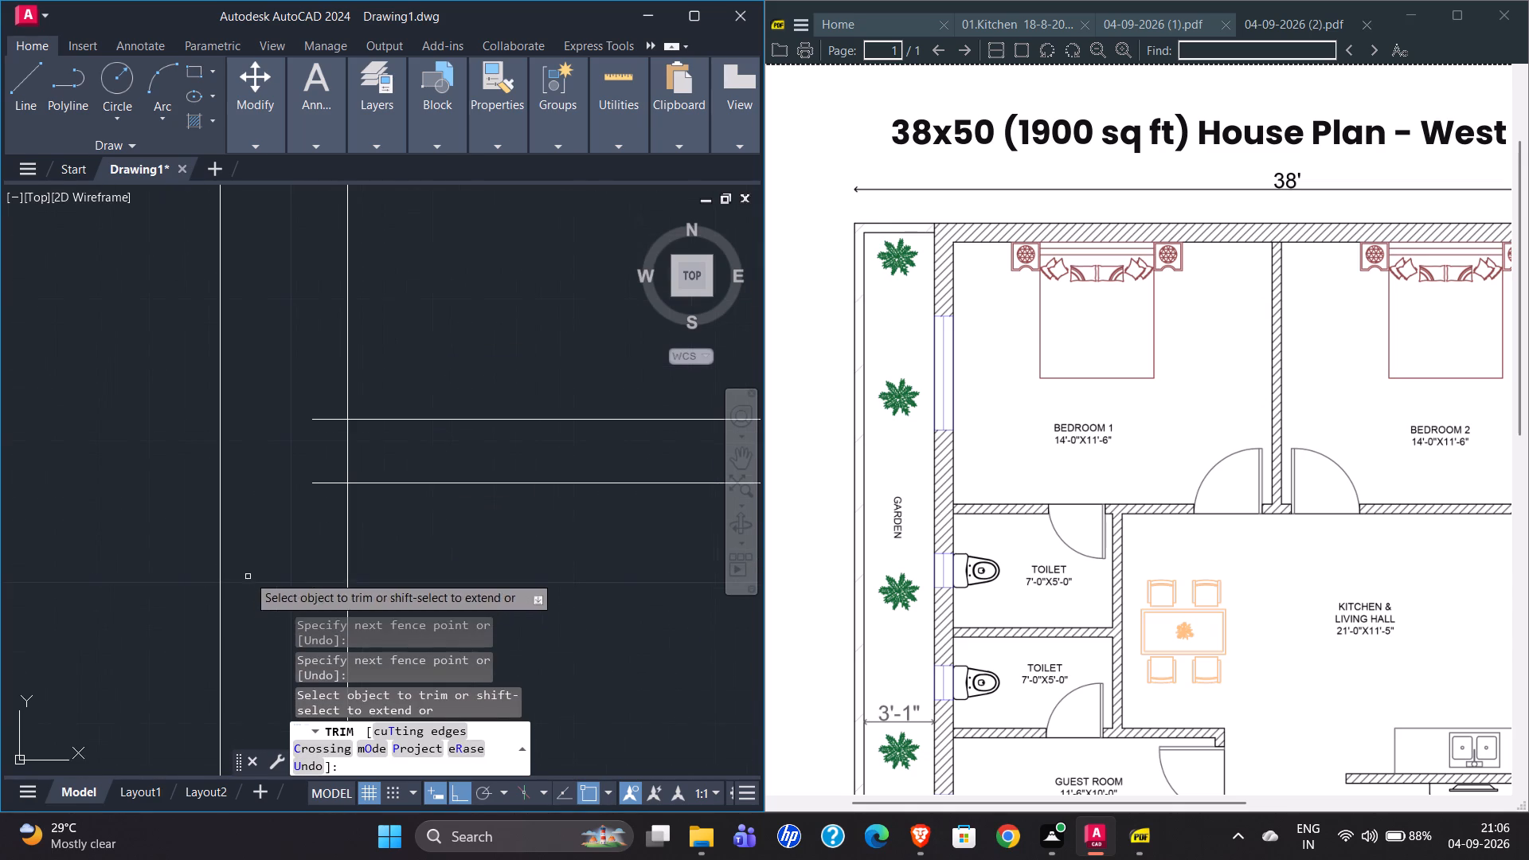
pyautogui.moveTo(319, 349); pyautogui.dragTo(313, 527)
pyautogui.scroll(-5, 258, 374)
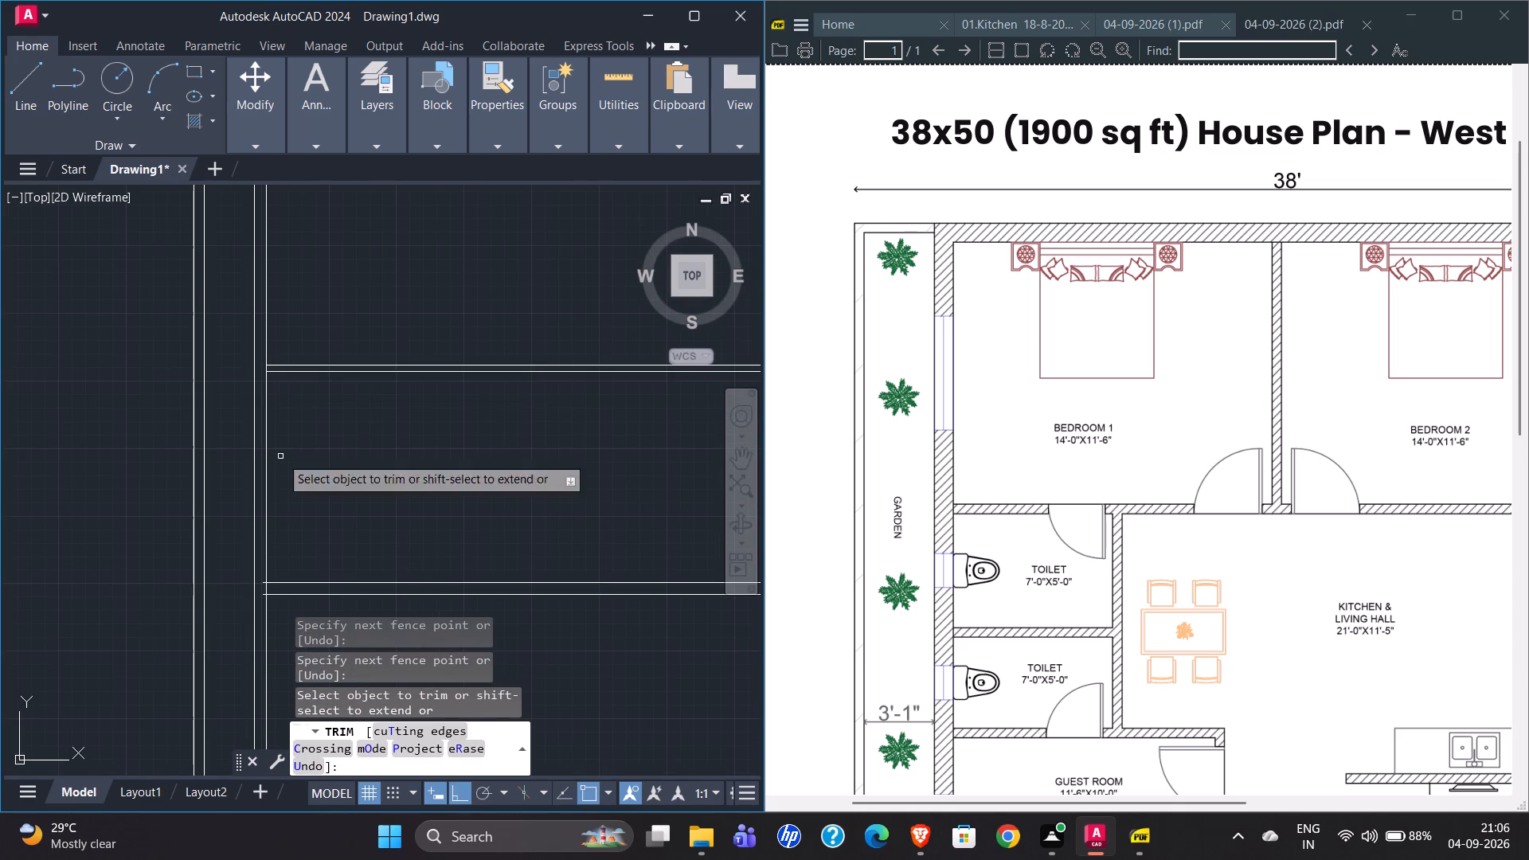
pyautogui.scroll(4, 256, 623)
pyautogui.moveTo(301, 323); pyautogui.dragTo(295, 470)
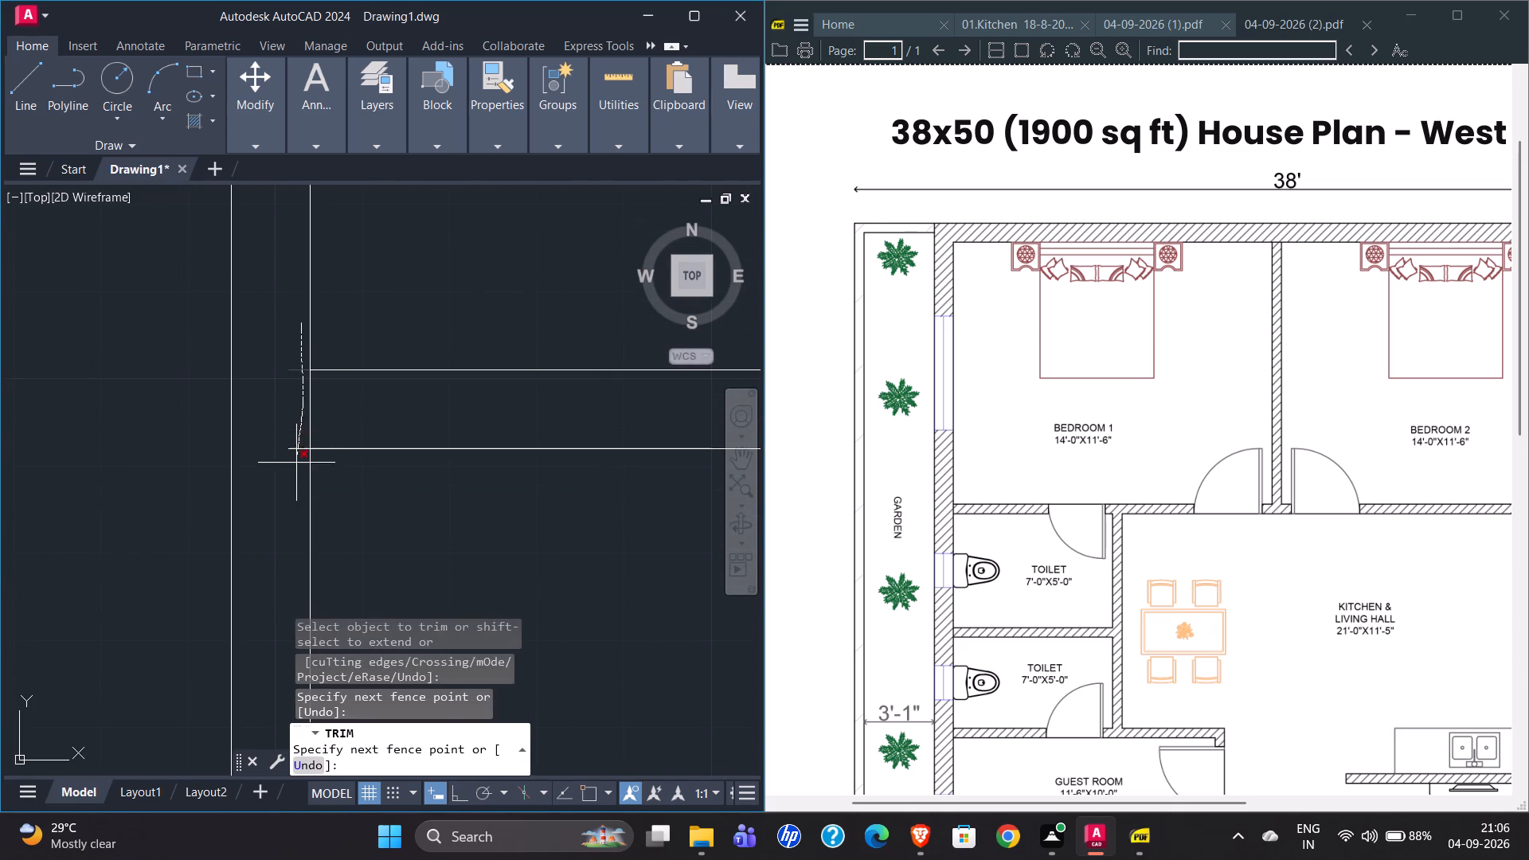
pyautogui.moveTo(295, 470); pyautogui.dragTo(295, 478)
pyautogui.scroll(-4, 354, 283)
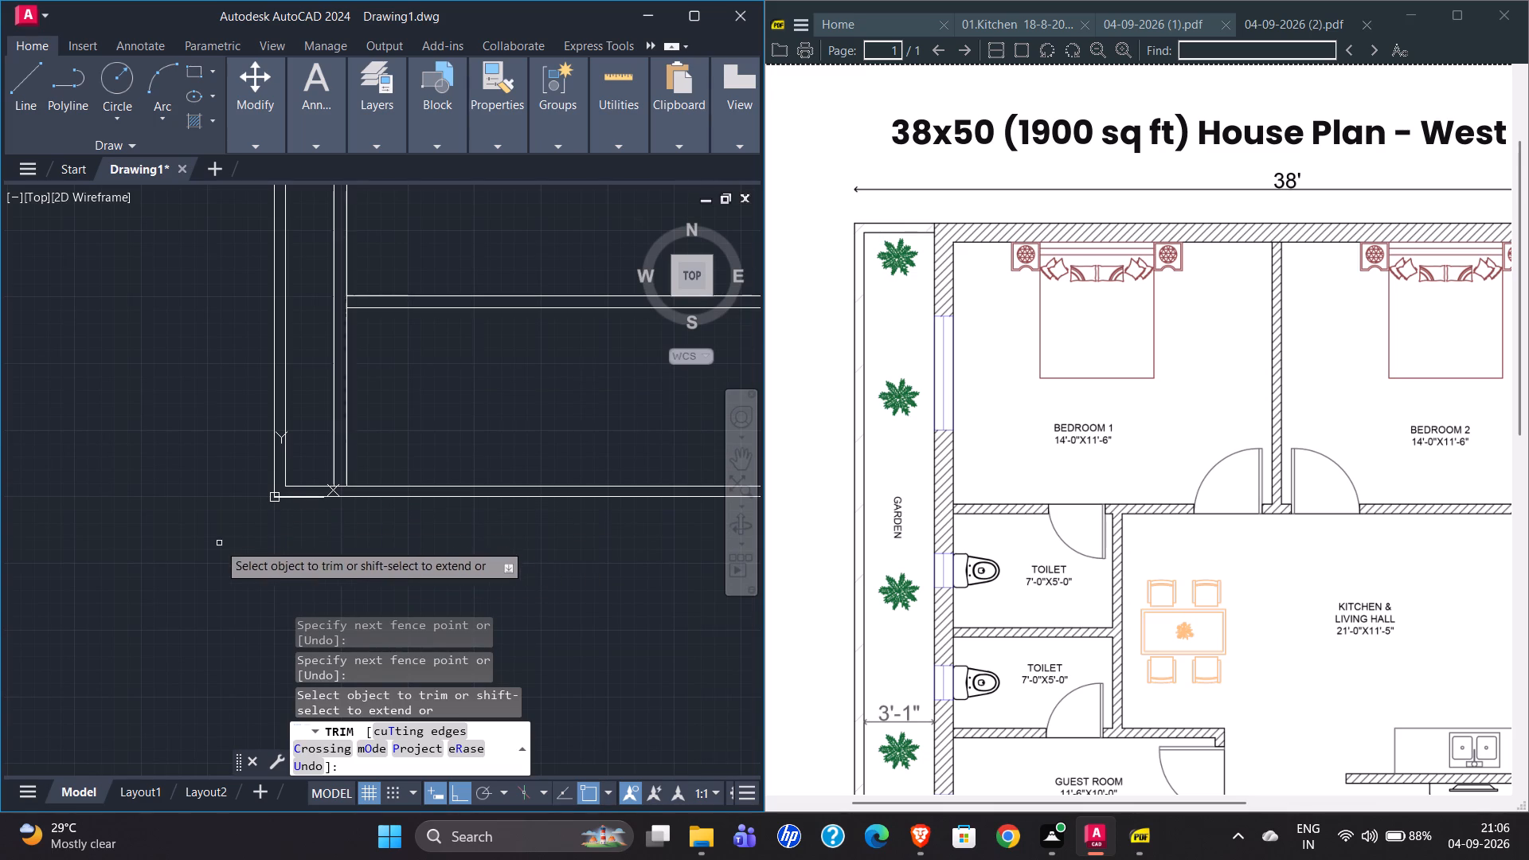
# Trim the inner vertical wall line's overshoot past the inner boundary at the plan's bottom-right corner.
pyautogui.scroll(-2, 91, 595)
pyautogui.scroll(2, 294, 556)
pyautogui.scroll(-1, 354, 556)
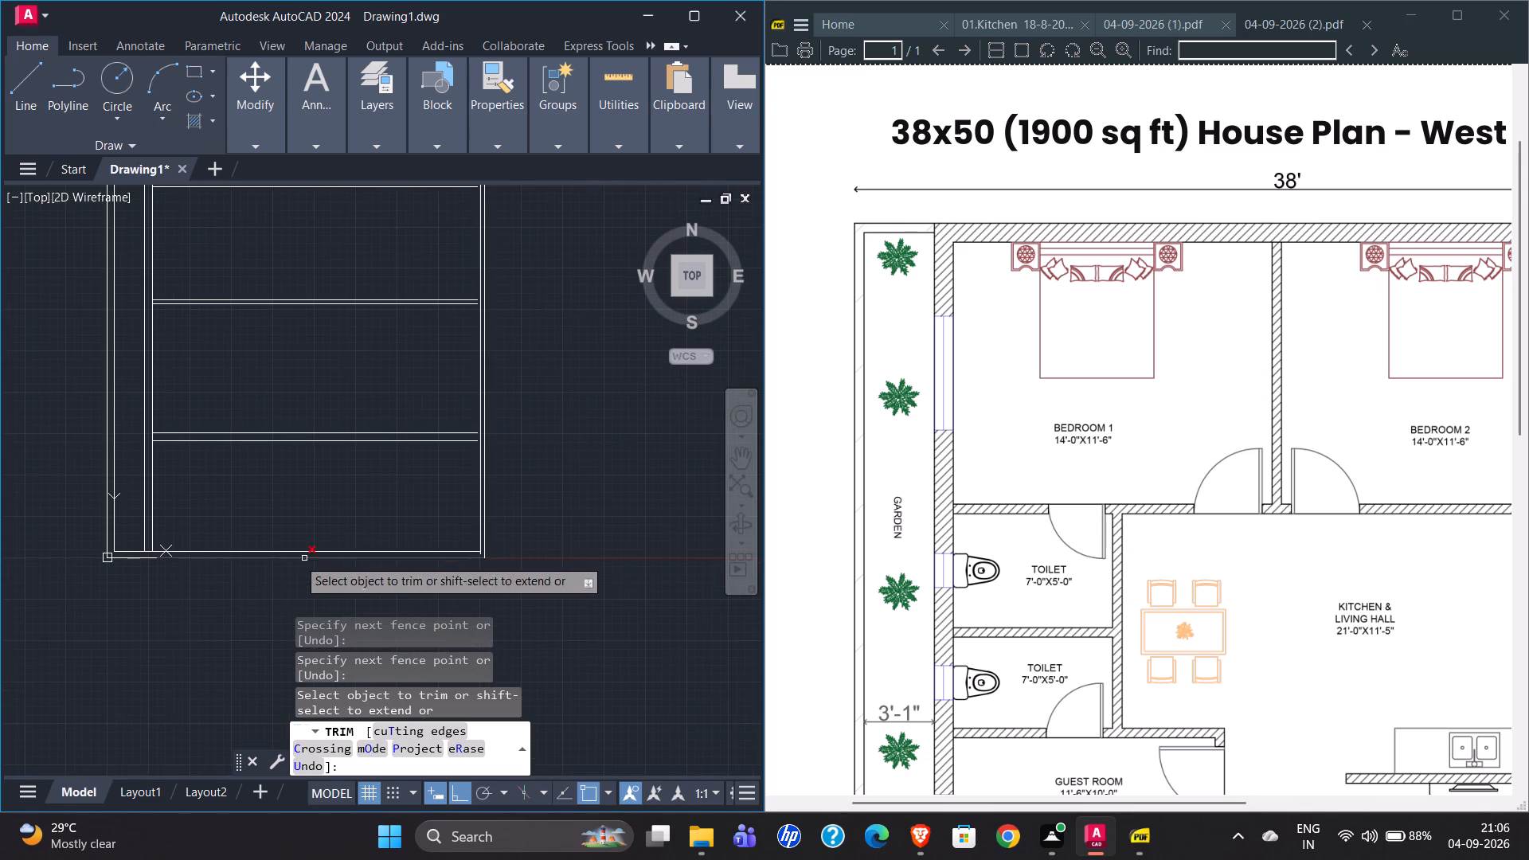
pyautogui.scroll(6, 133, 553)
pyautogui.scroll(4, 326, 623)
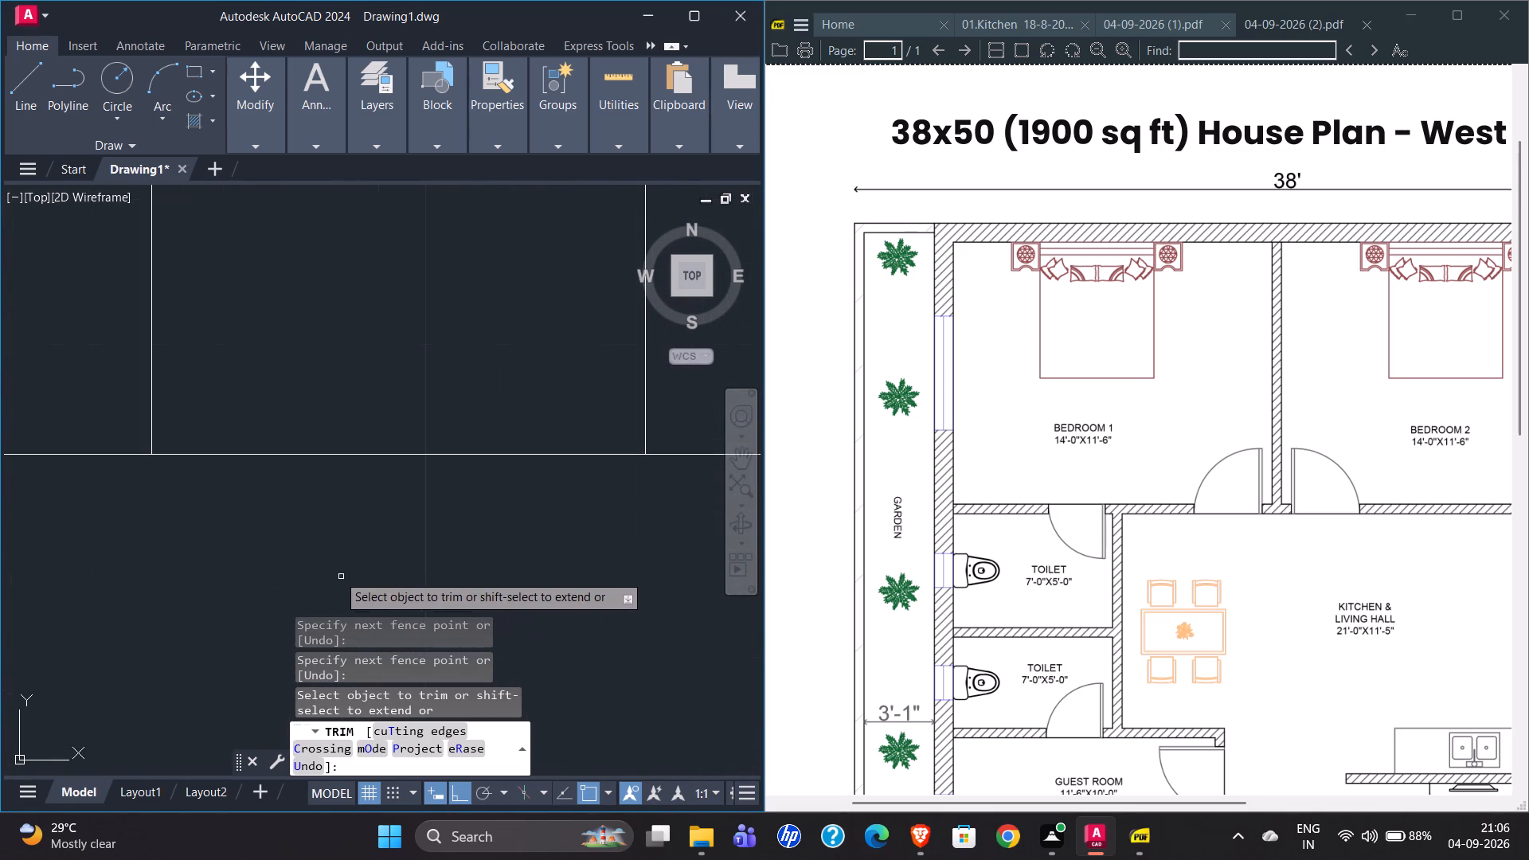
pyautogui.scroll(-3, 197, 561)
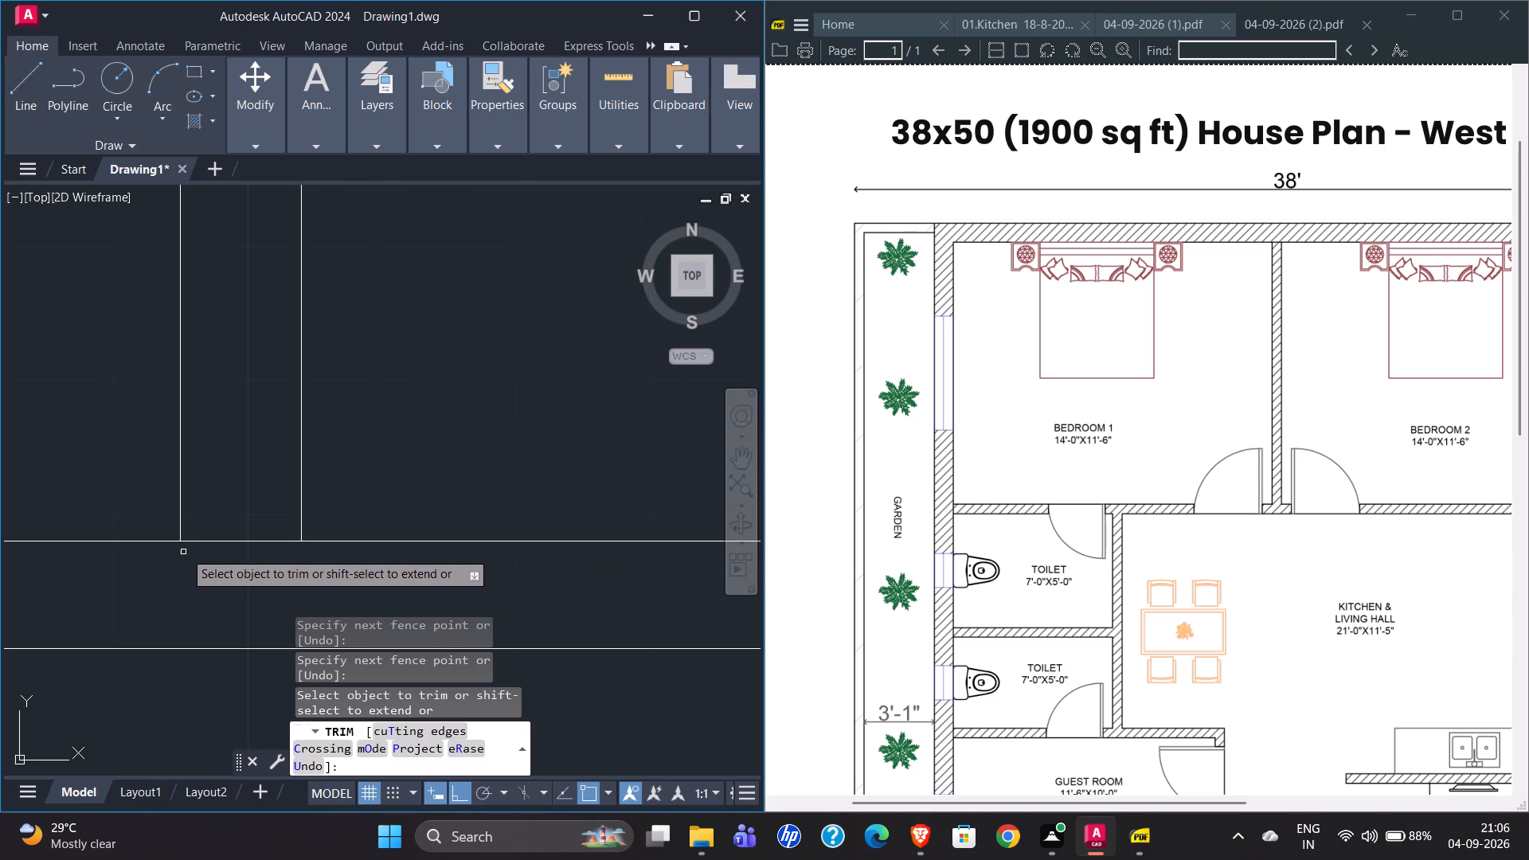
pyautogui.scroll(-5, 140, 604)
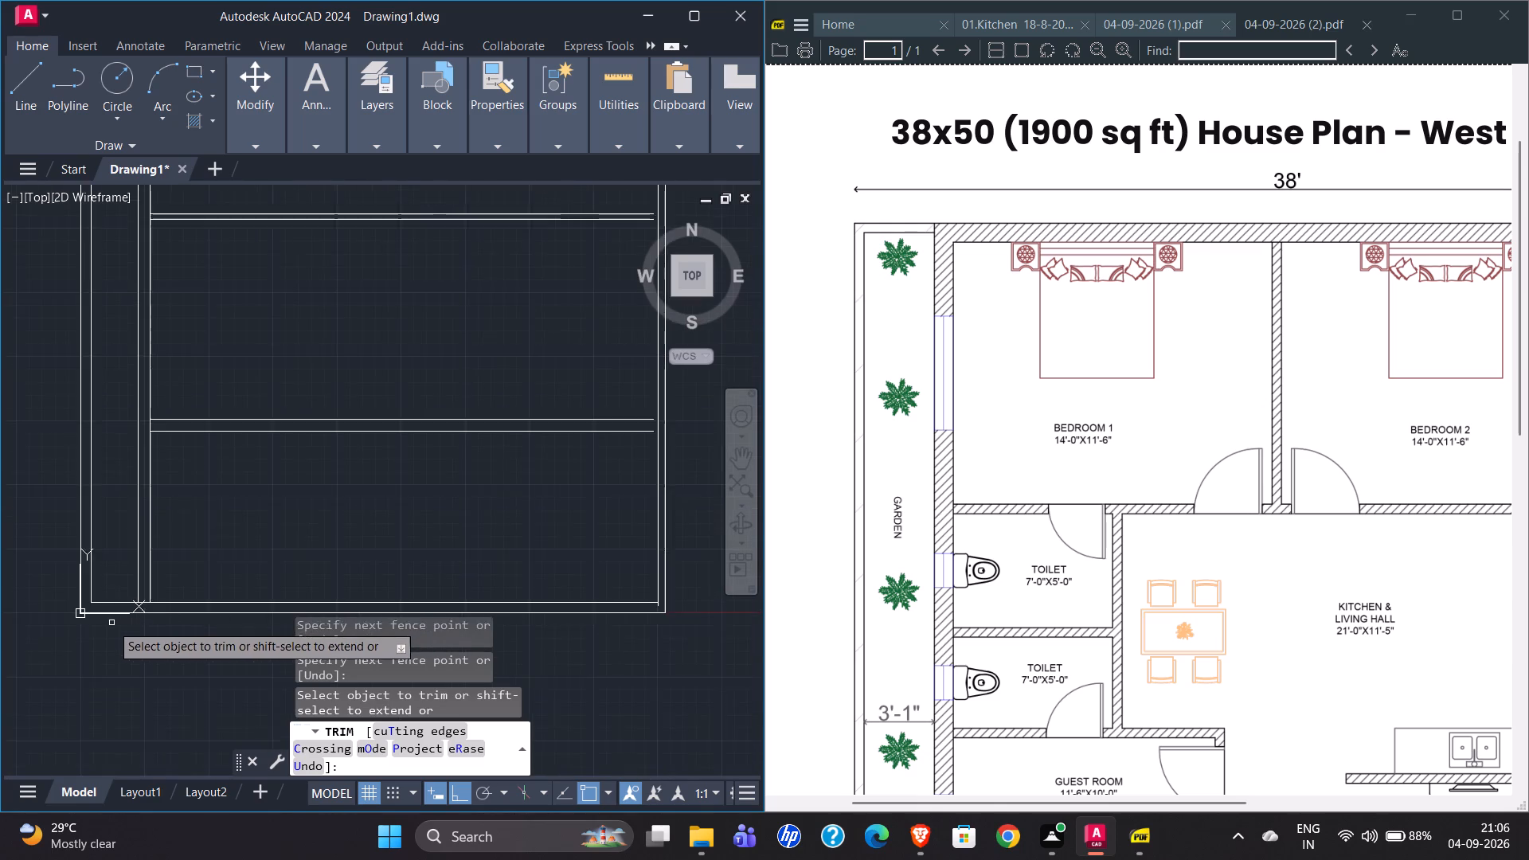
pyautogui.scroll(-1, 111, 623)
pyautogui.scroll(4, 465, 608)
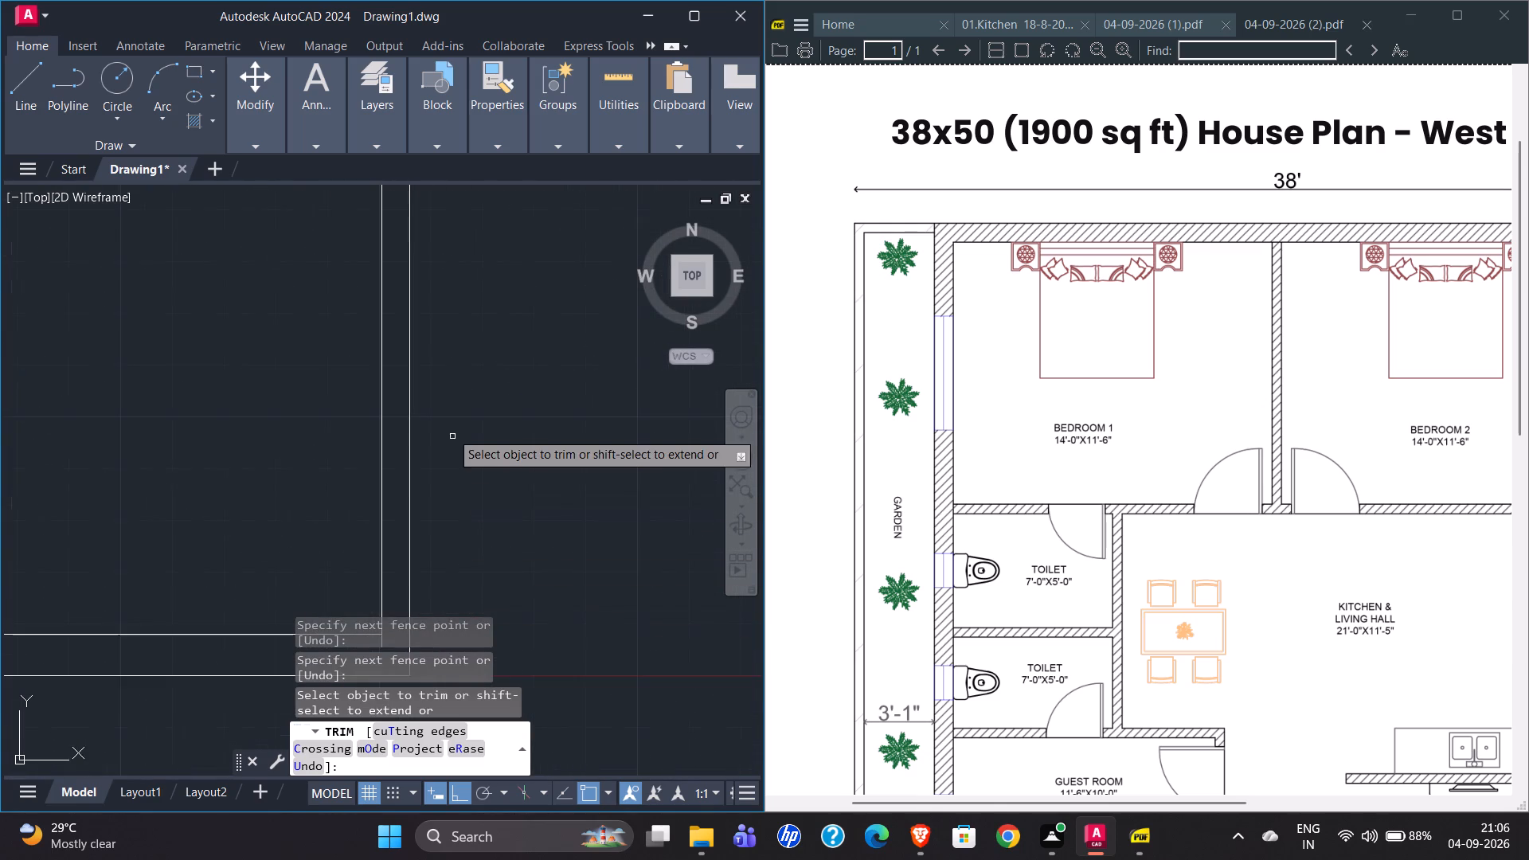
pyautogui.scroll(-2, 439, 415)
pyautogui.scroll(5, 413, 514)
pyautogui.moveTo(422, 451); pyautogui.dragTo(470, 431)
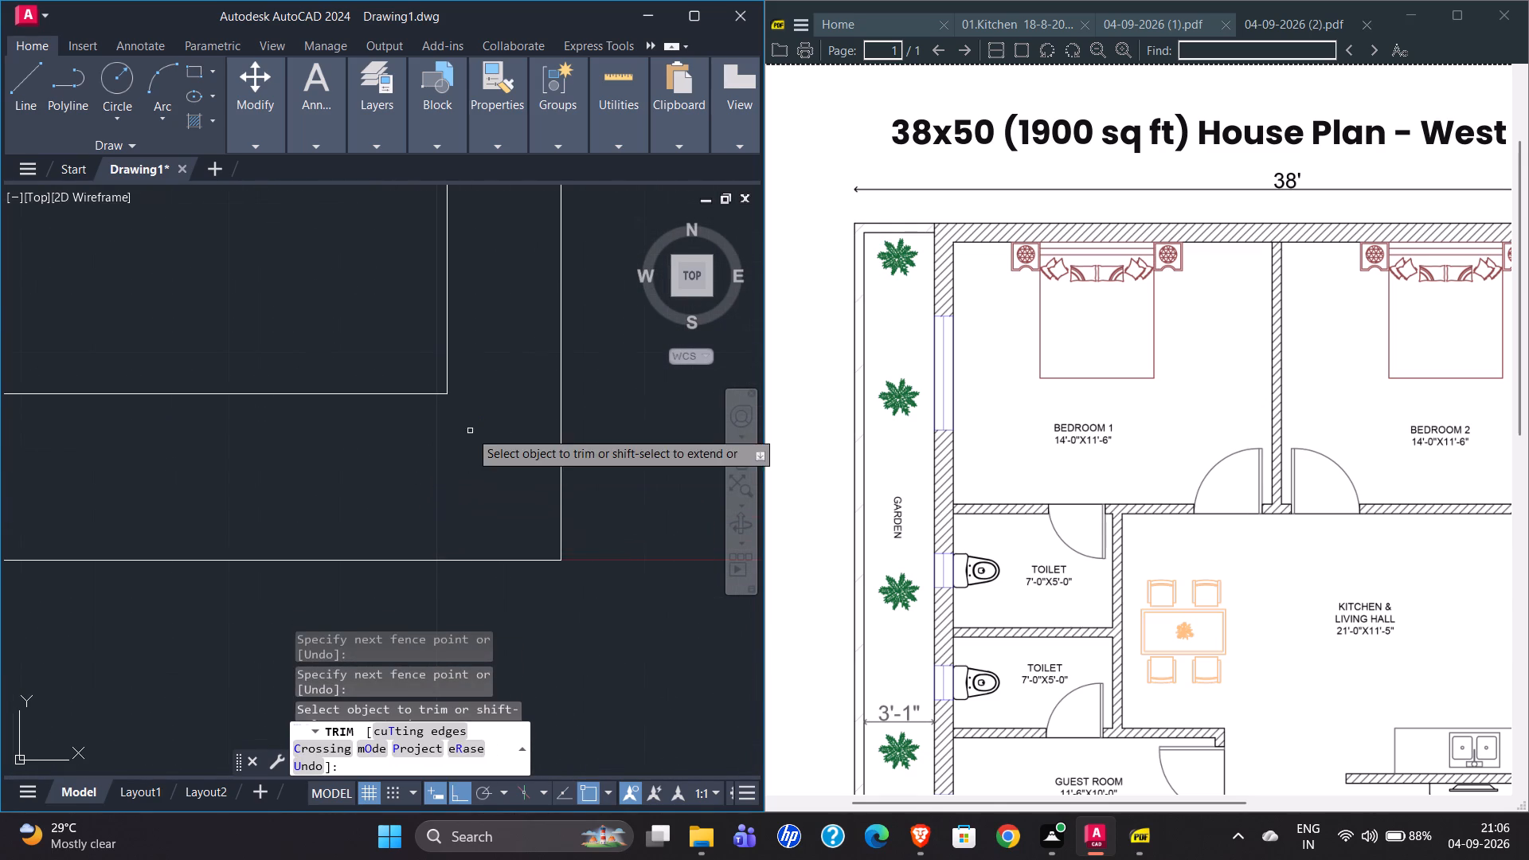
pyautogui.scroll(-4, 343, 509)
pyautogui.scroll(-3, 459, 497)
pyautogui.scroll(4, 147, 512)
pyautogui.scroll(-6, 91, 508)
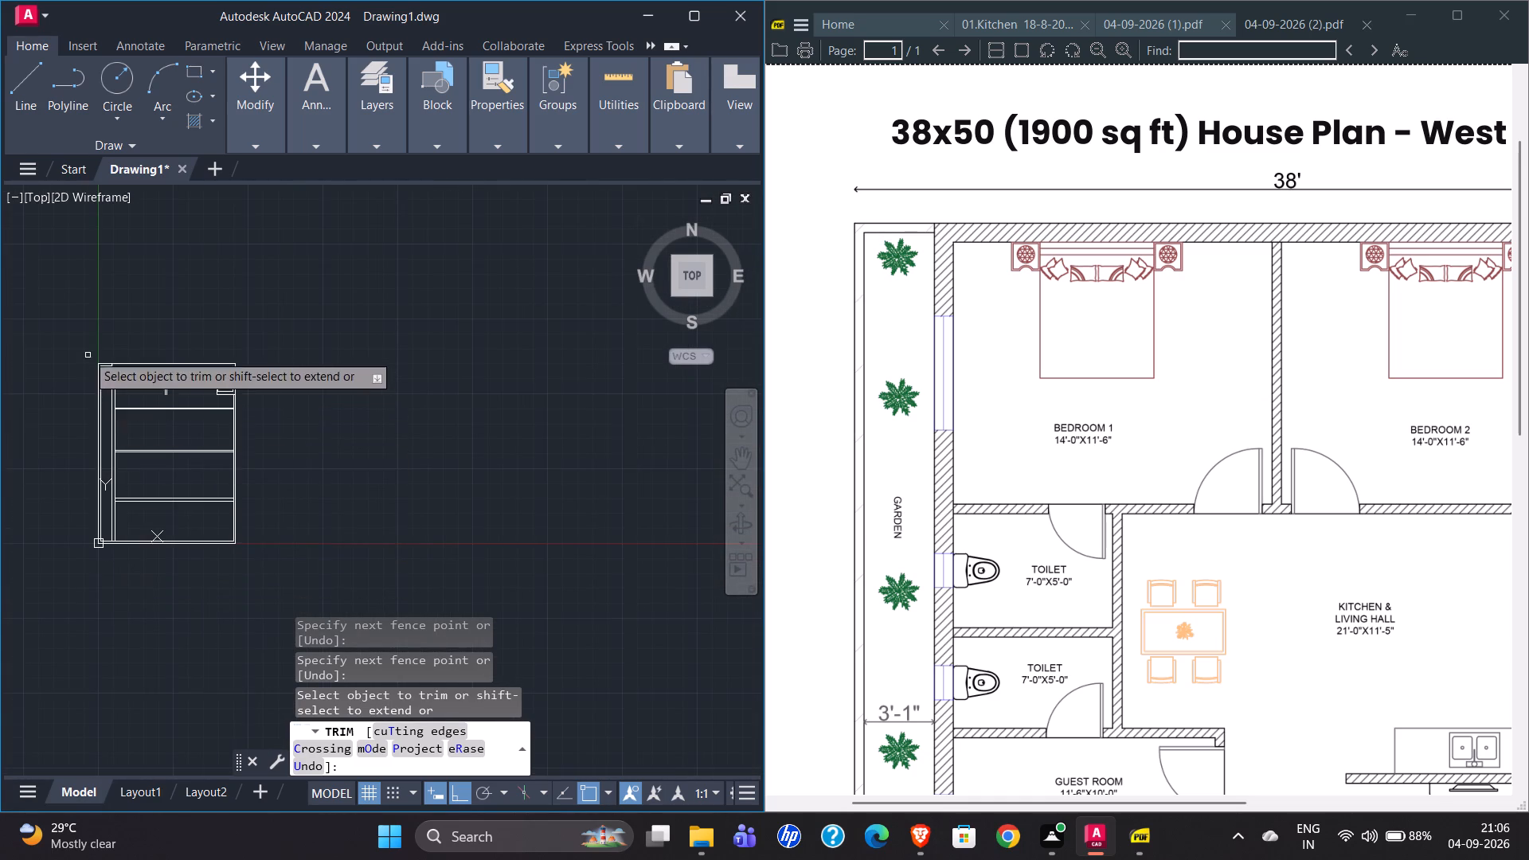
pyautogui.scroll(4, 88, 353)
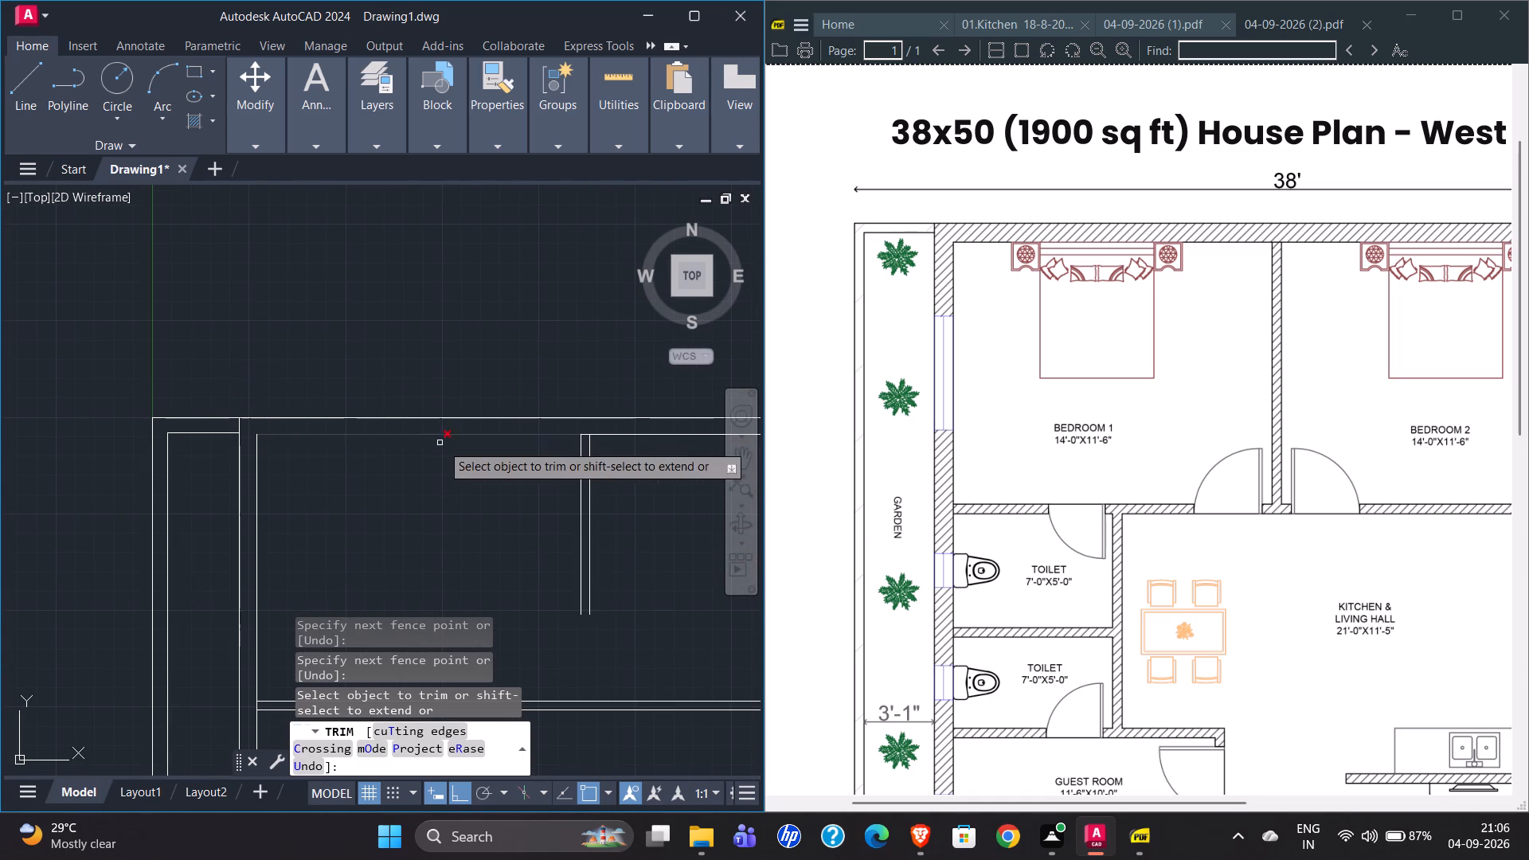
pyautogui.press('Escape')
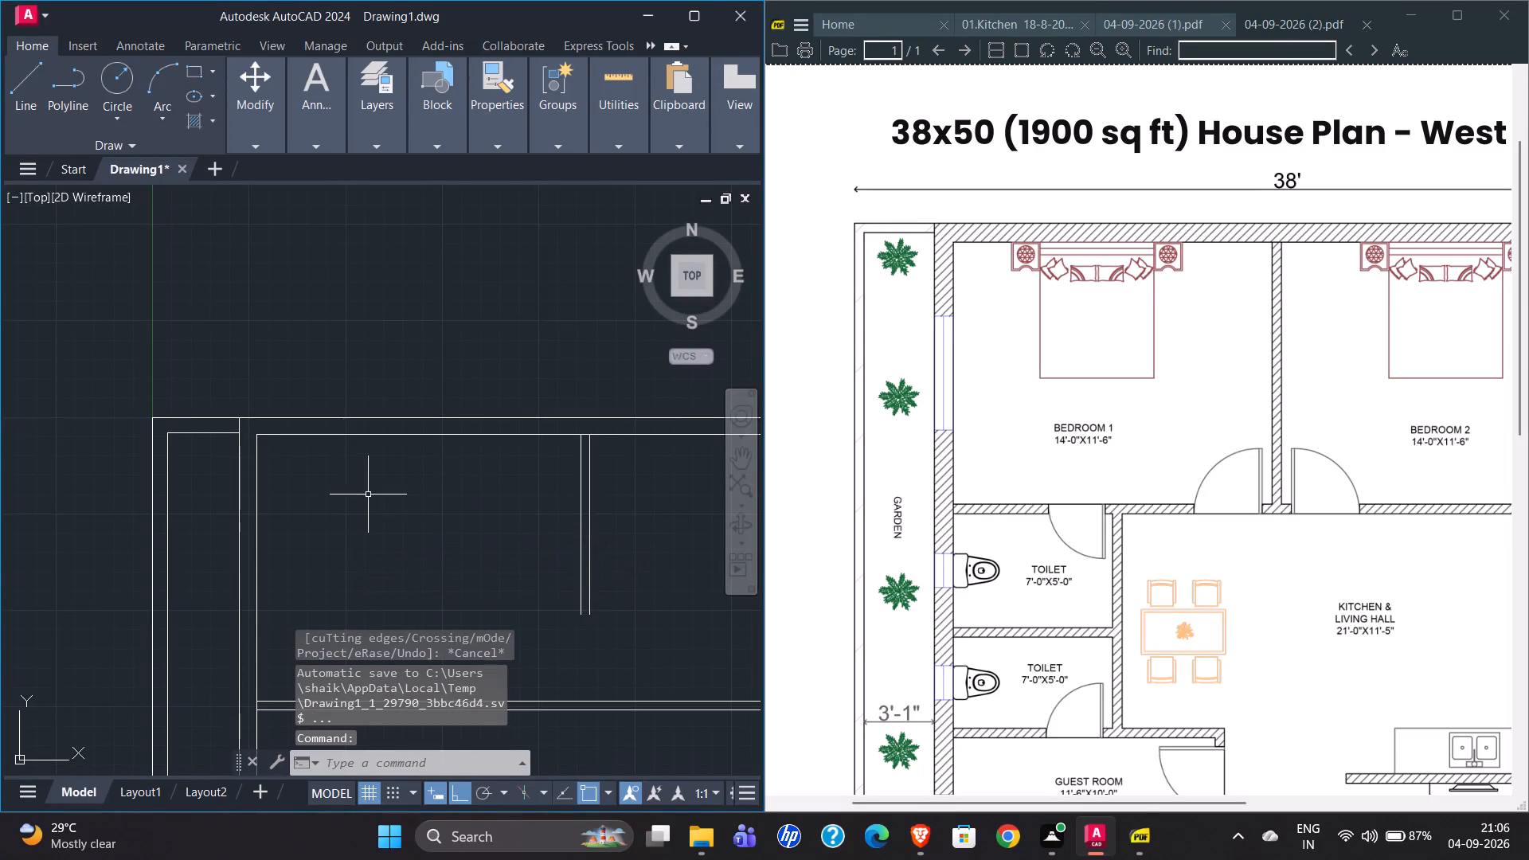
# Measure the widths of Bedroom 1 and Bedroom 2 along the top wall using temporary lines.
pyautogui.click(19, 64)
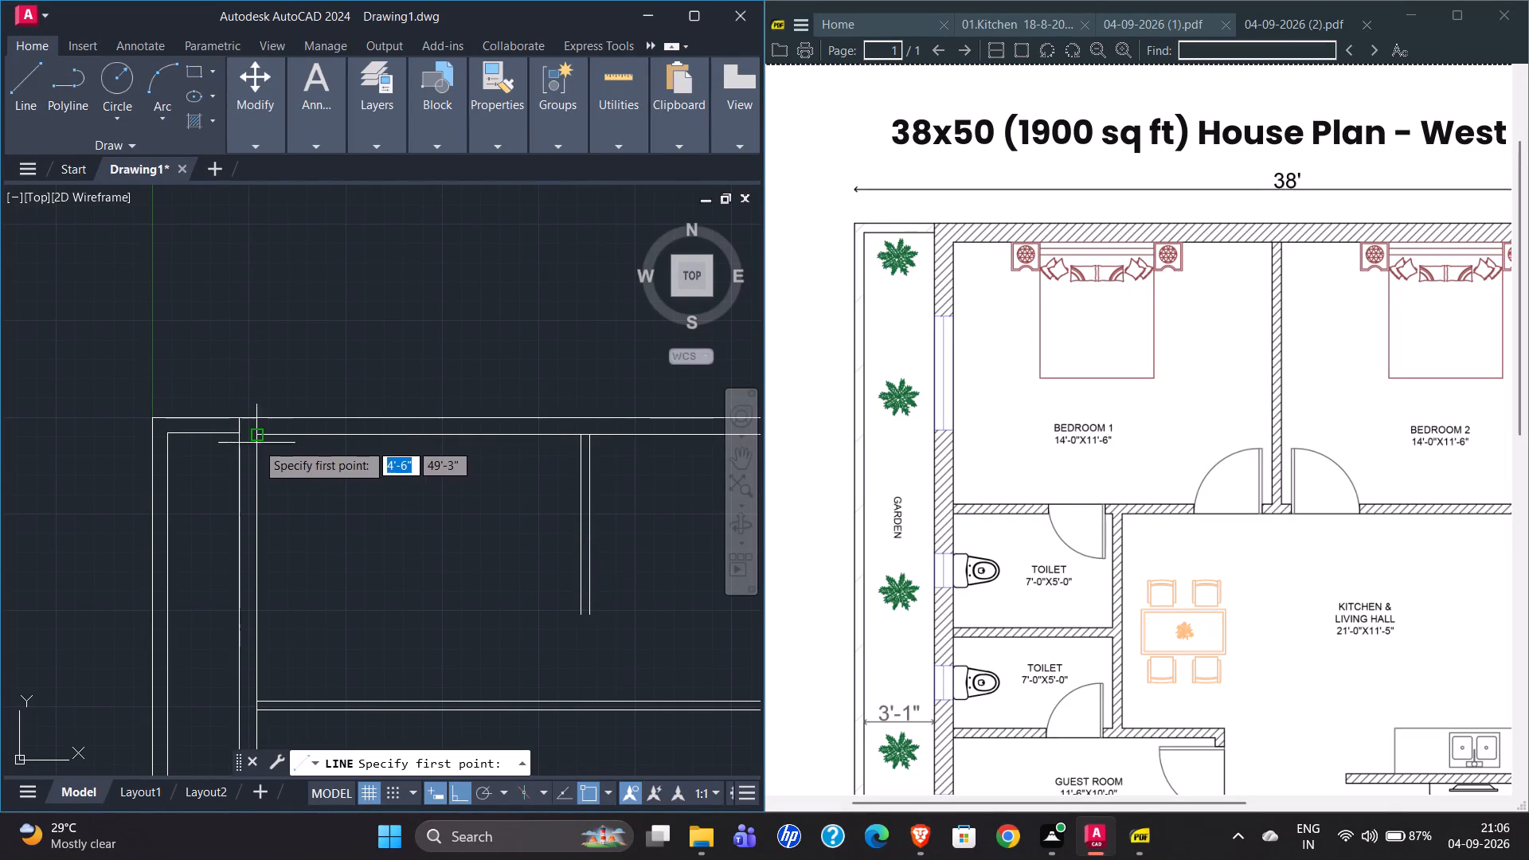
pyautogui.click(255, 439)
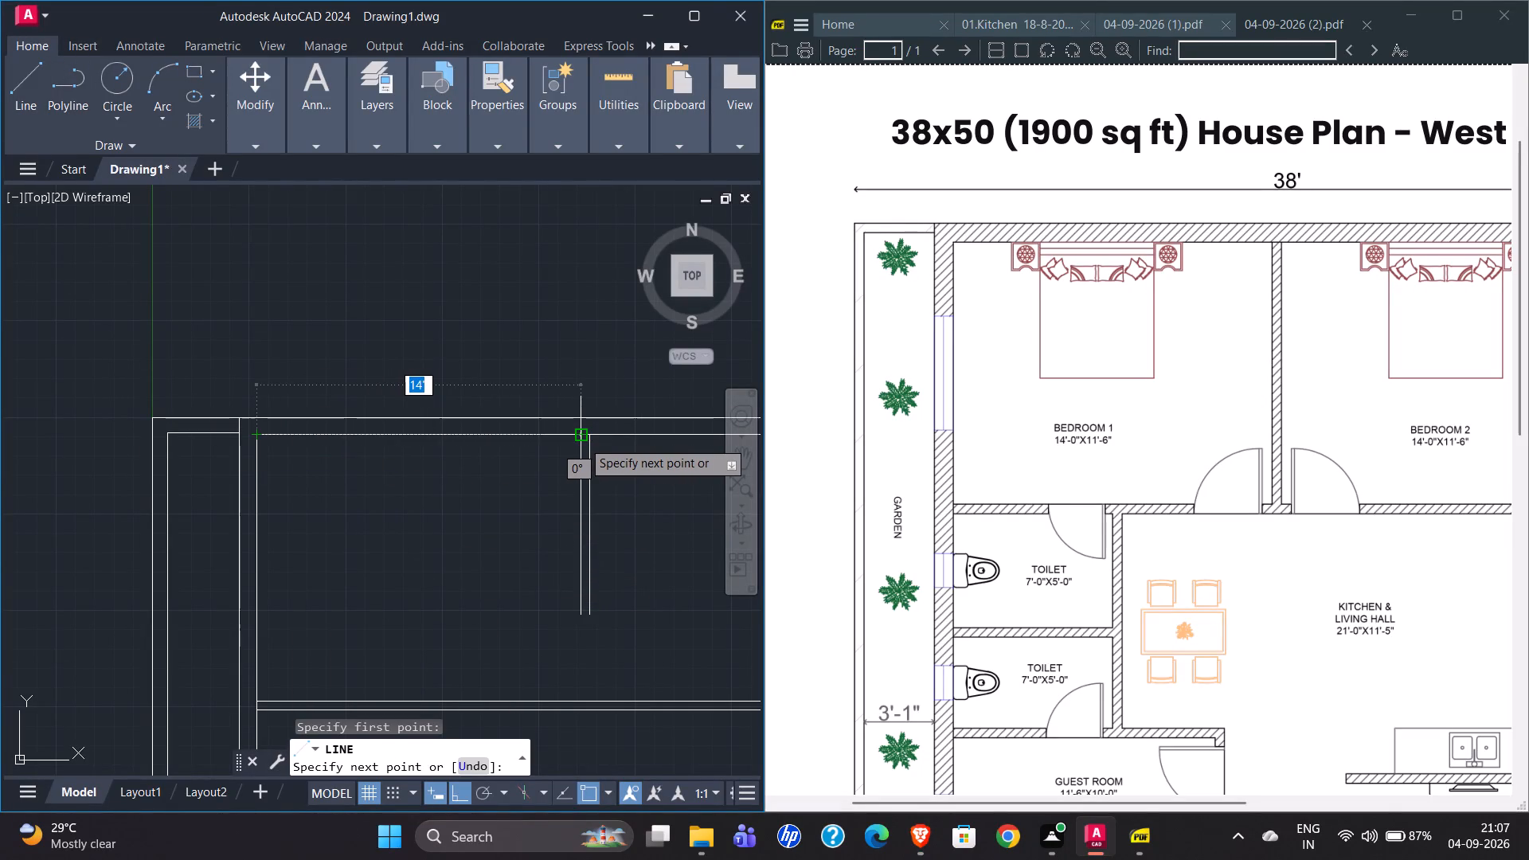
pyautogui.scroll(-1, 223, 465)
pyautogui.press('Escape')
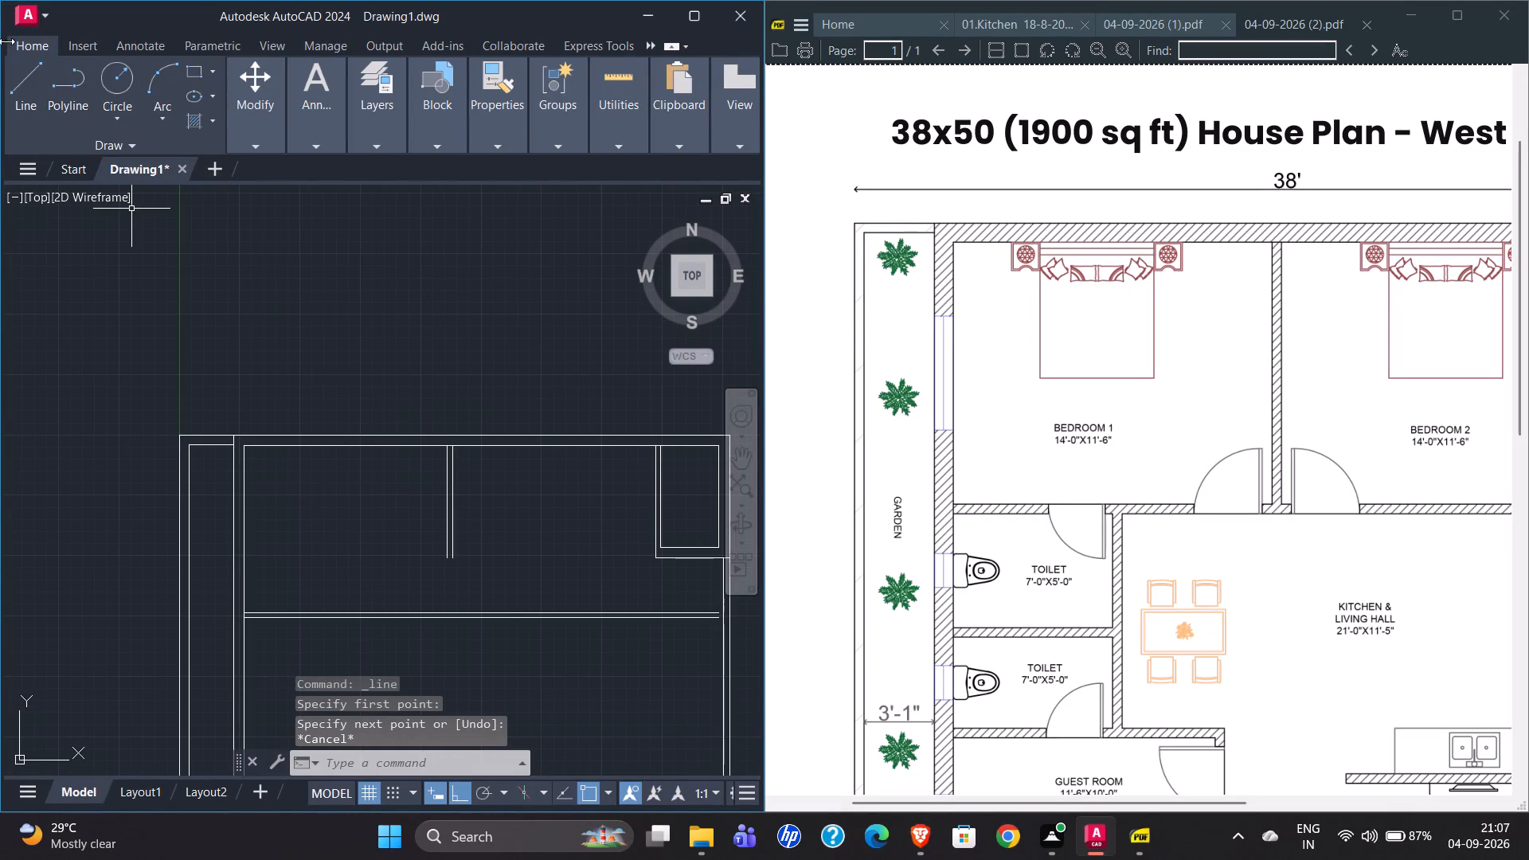
pyautogui.click(23, 71)
pyautogui.click(452, 444)
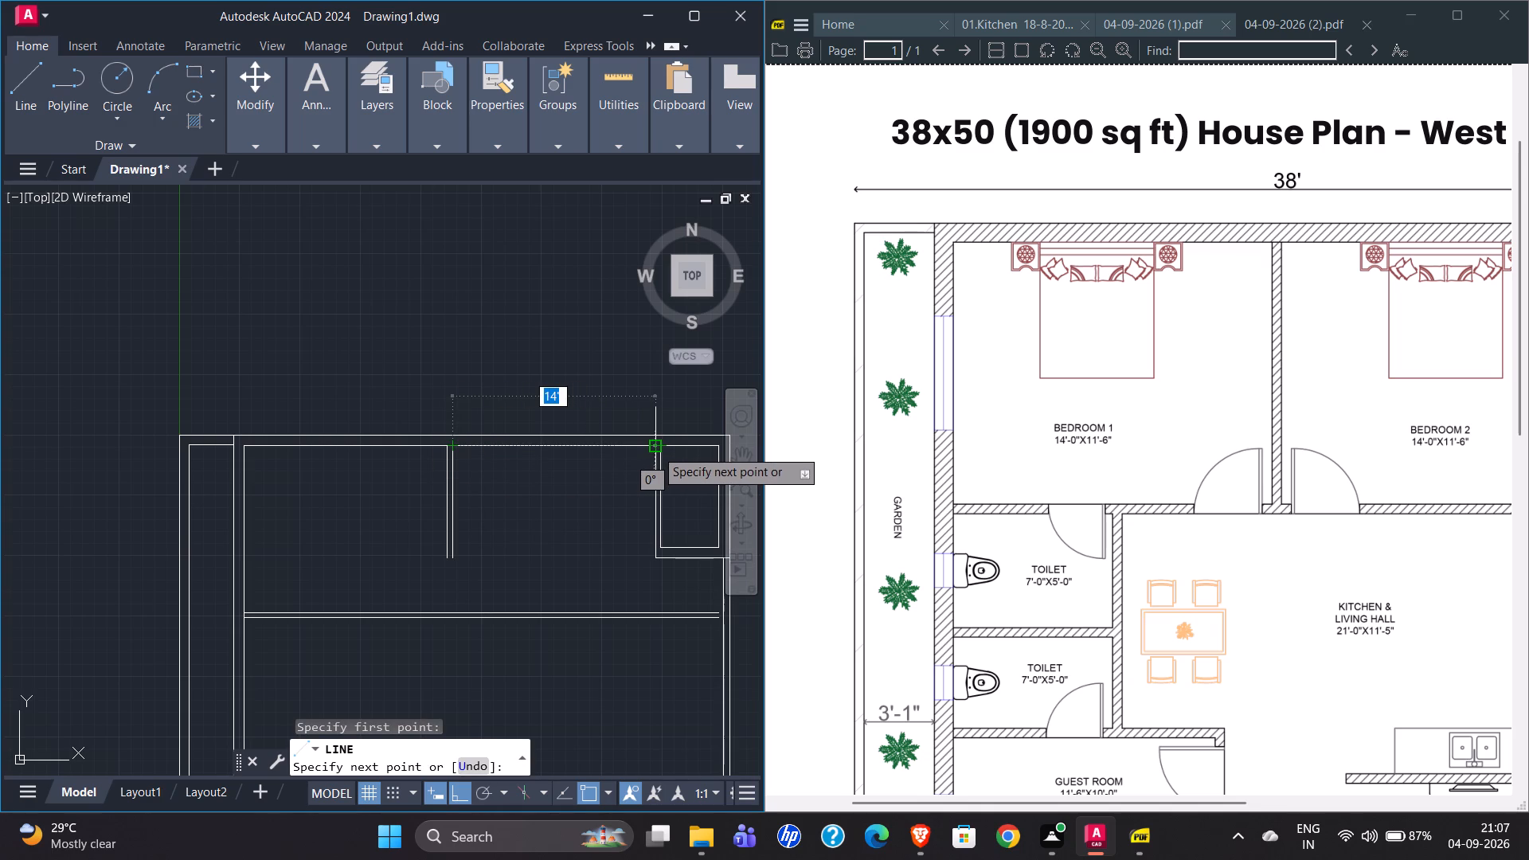
pyautogui.press('Escape')
pyautogui.scroll(-1, 244, 463)
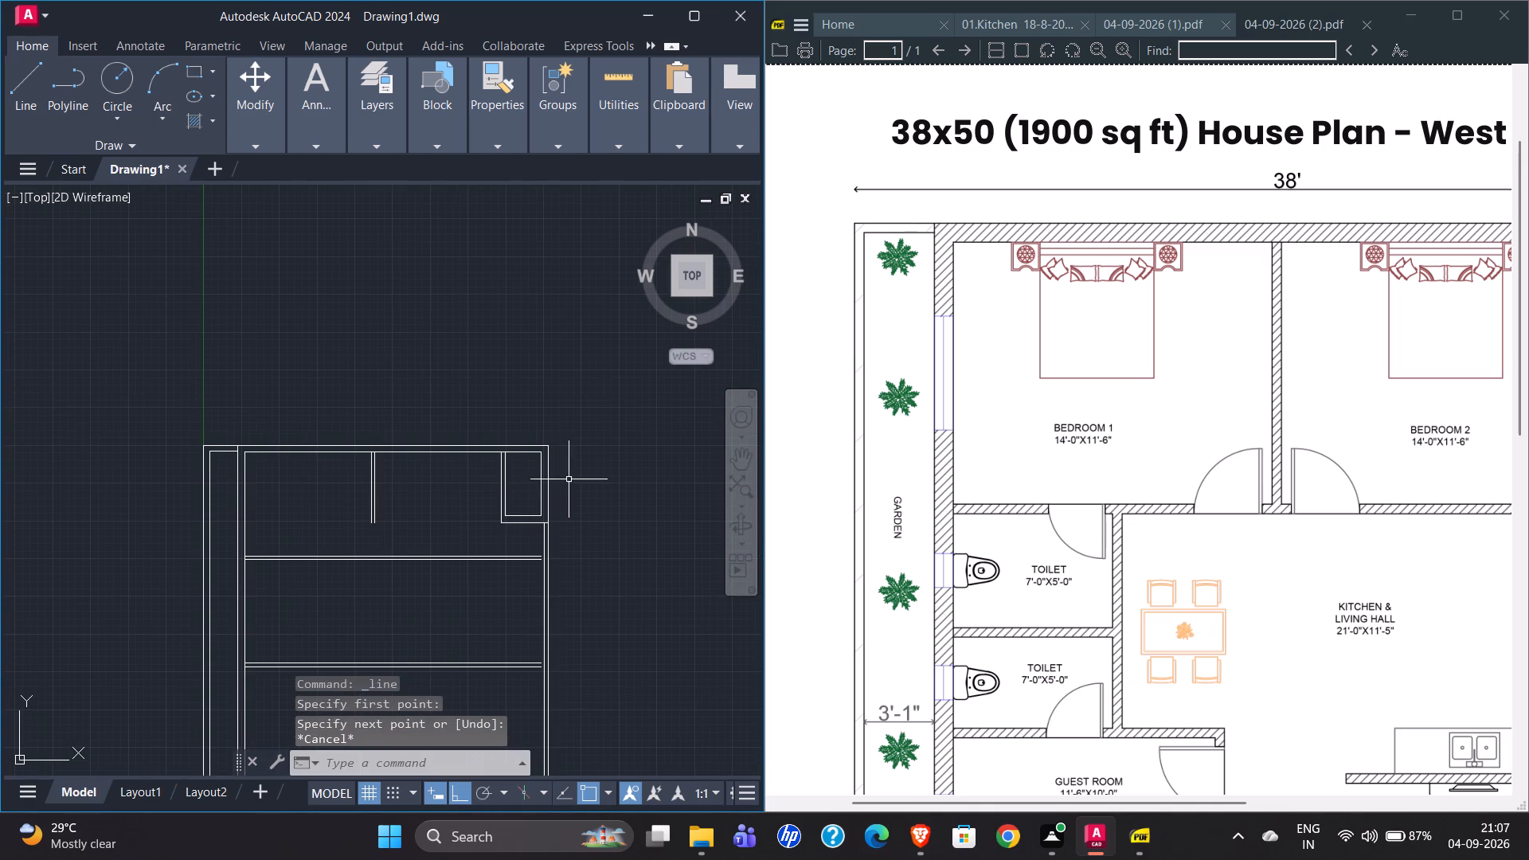
# Measure the inner width of the corner toilet beside Bedroom 2 using temporary lines along the top wall.
pyautogui.scroll(3, 548, 459)
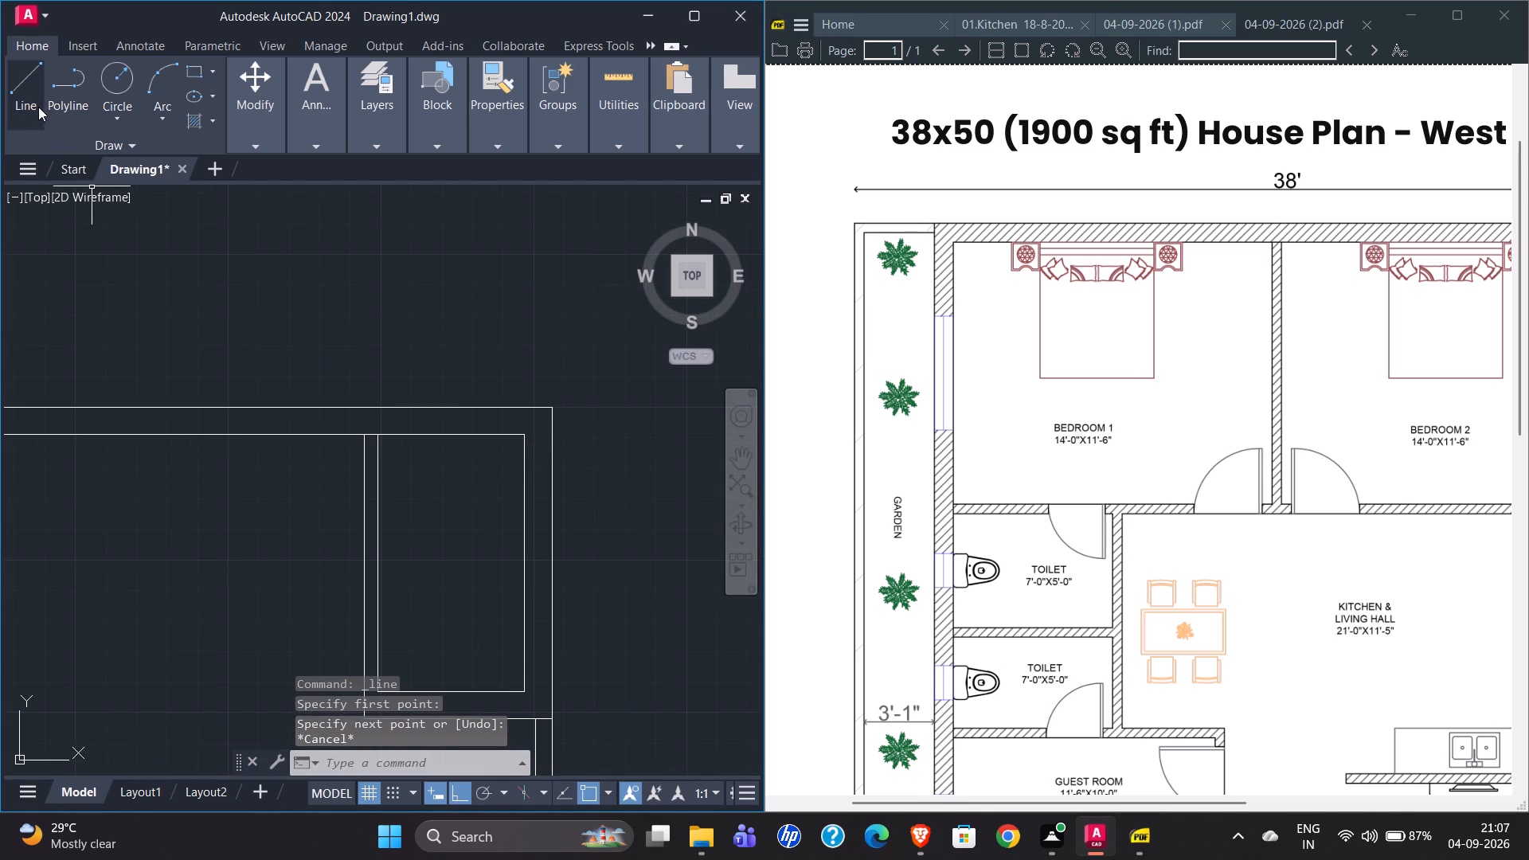
pyautogui.click(38, 107)
pyautogui.click(377, 436)
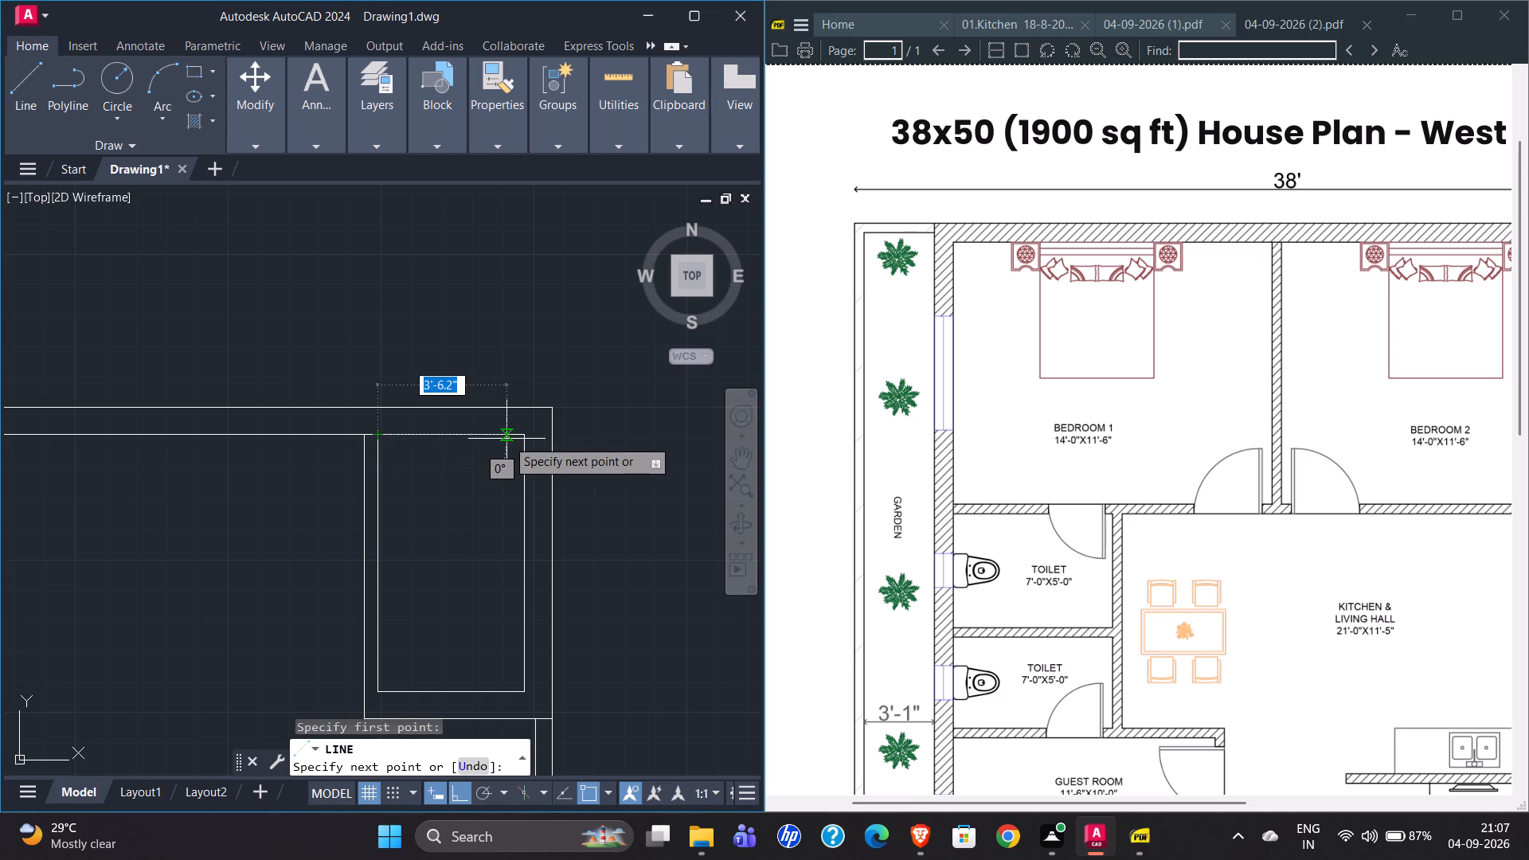
pyautogui.press('Escape')
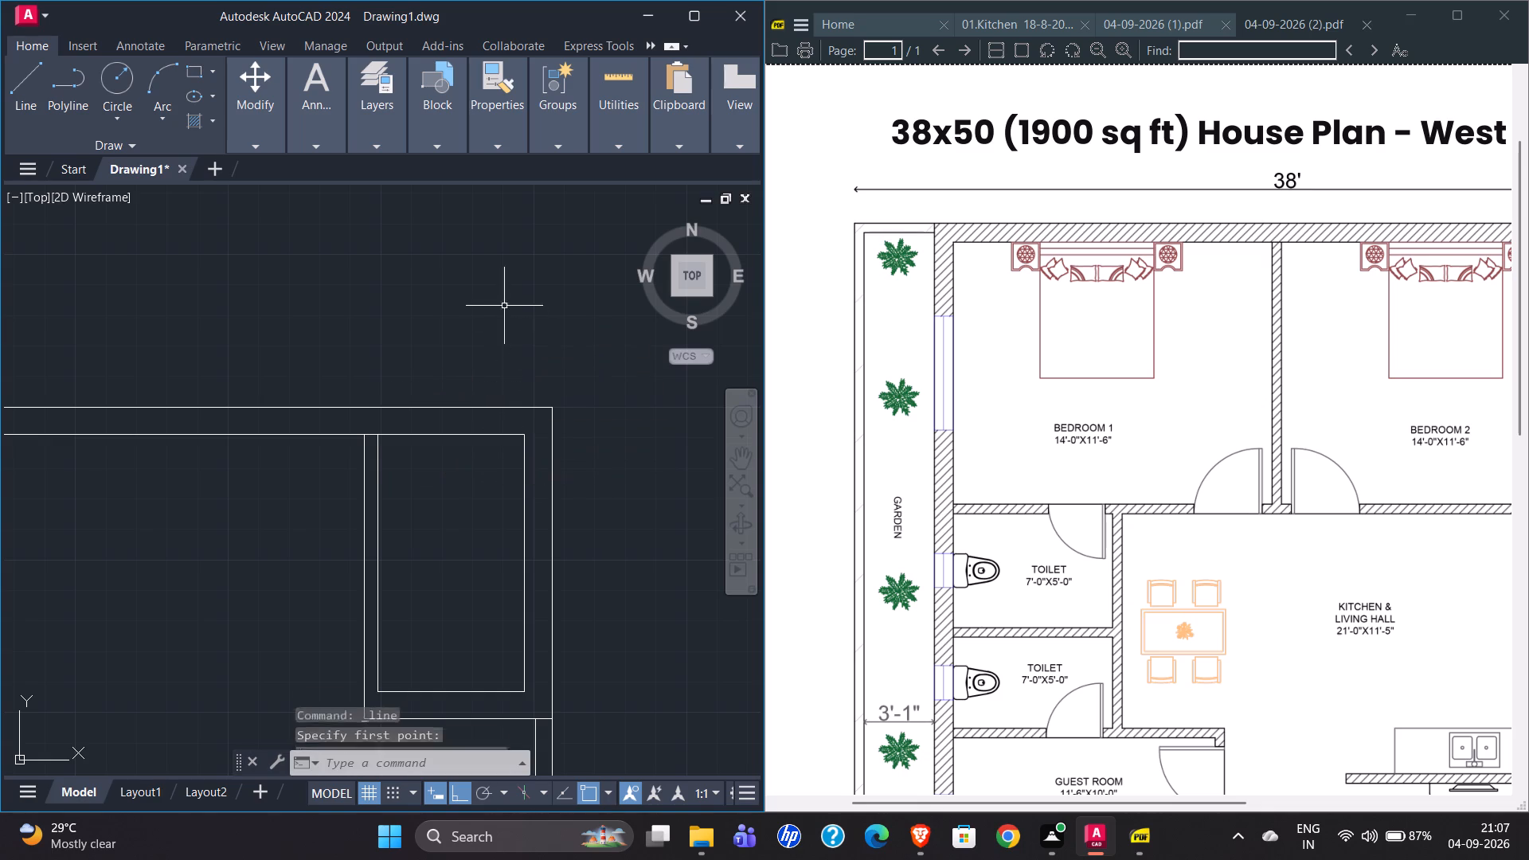
pyautogui.scroll(-2, 448, 293)
pyautogui.scroll(-2, 495, 394)
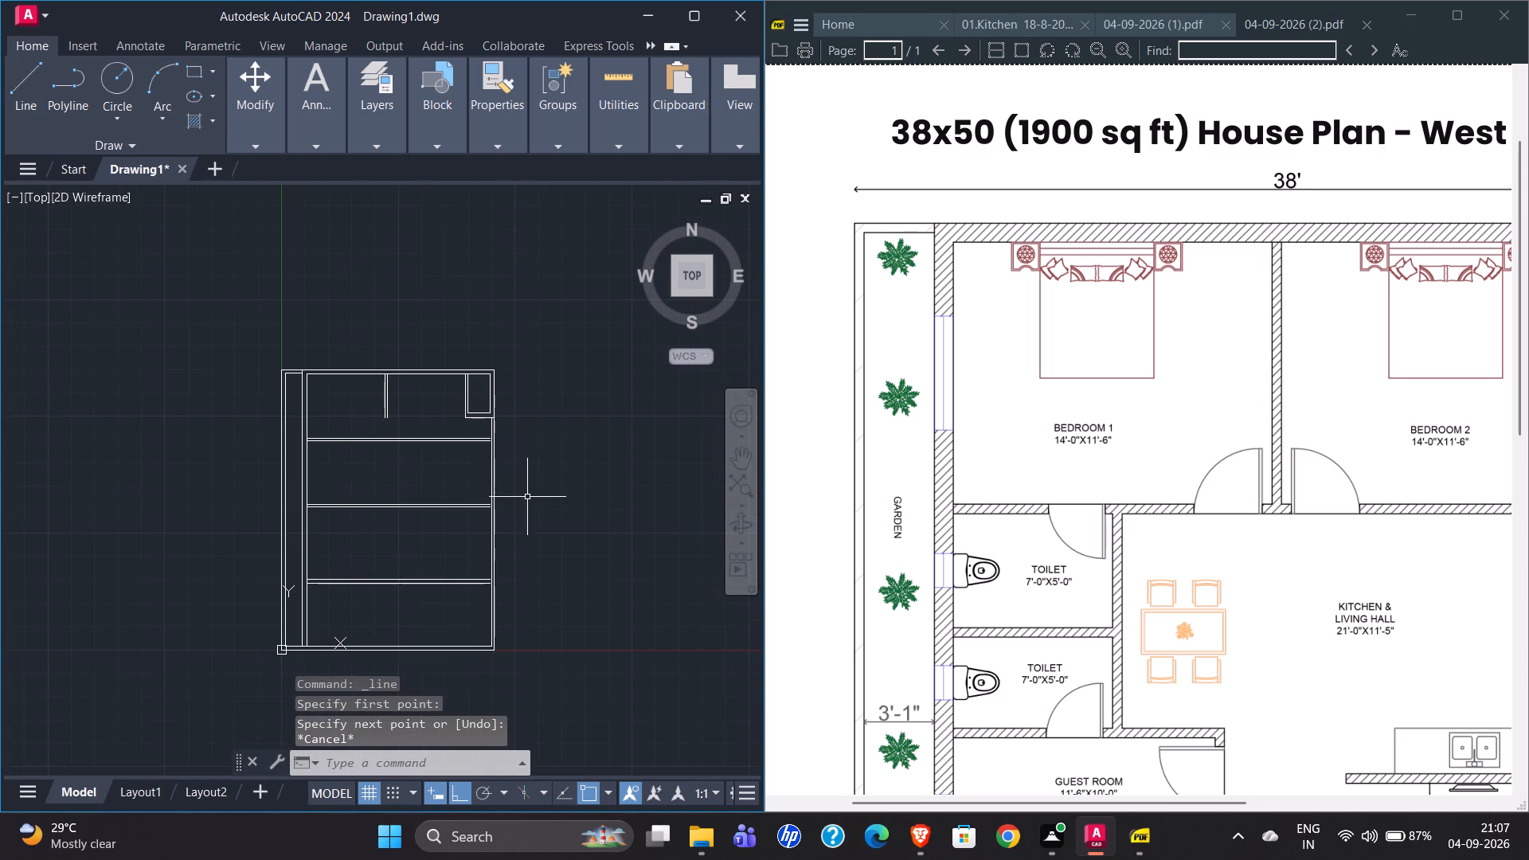
pyautogui.scroll(2, 498, 452)
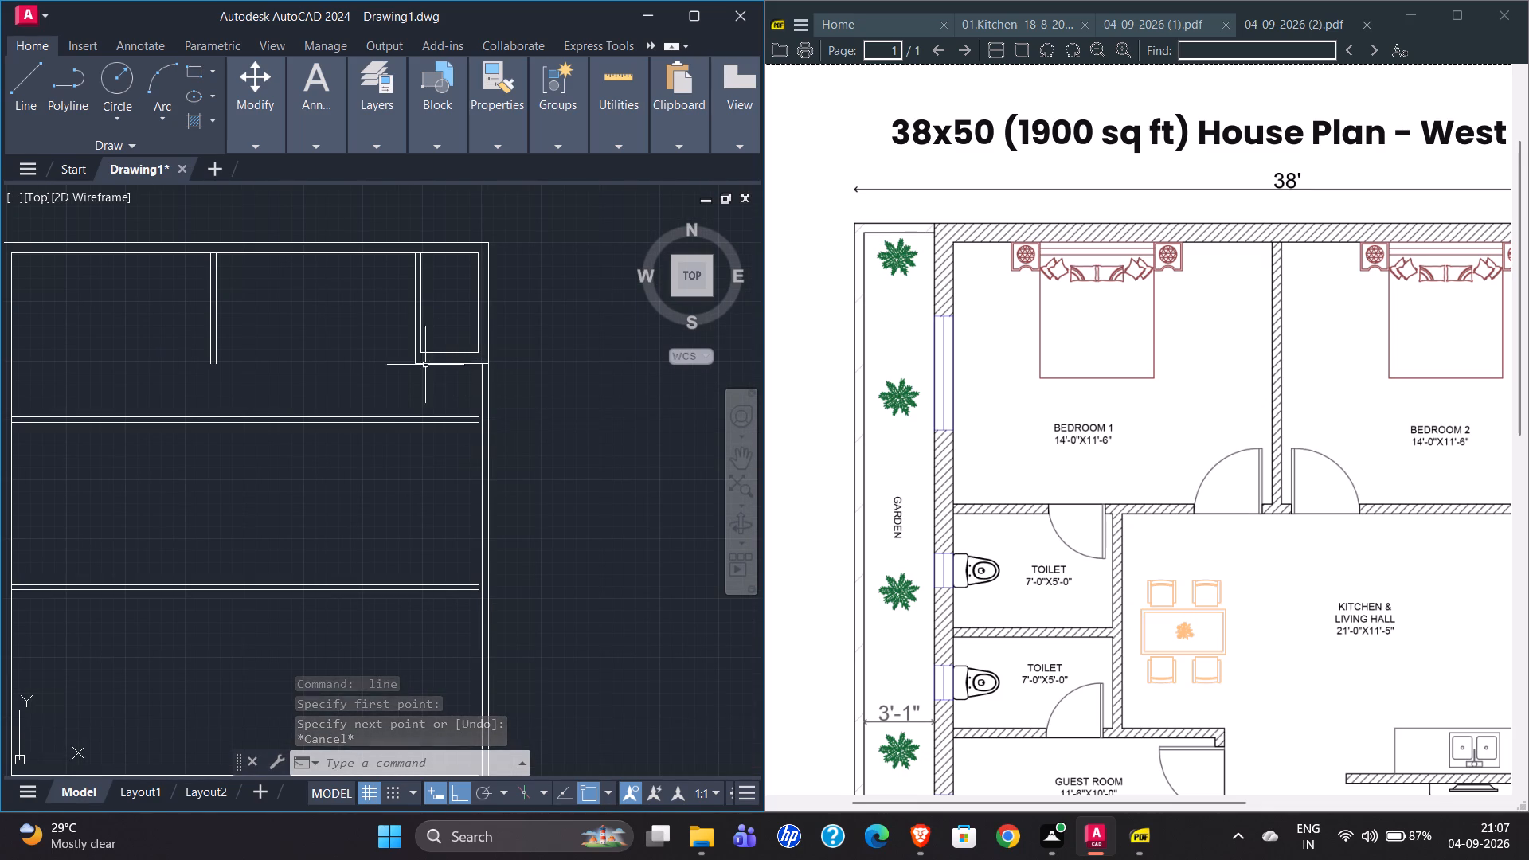
pyautogui.scroll(2, 443, 229)
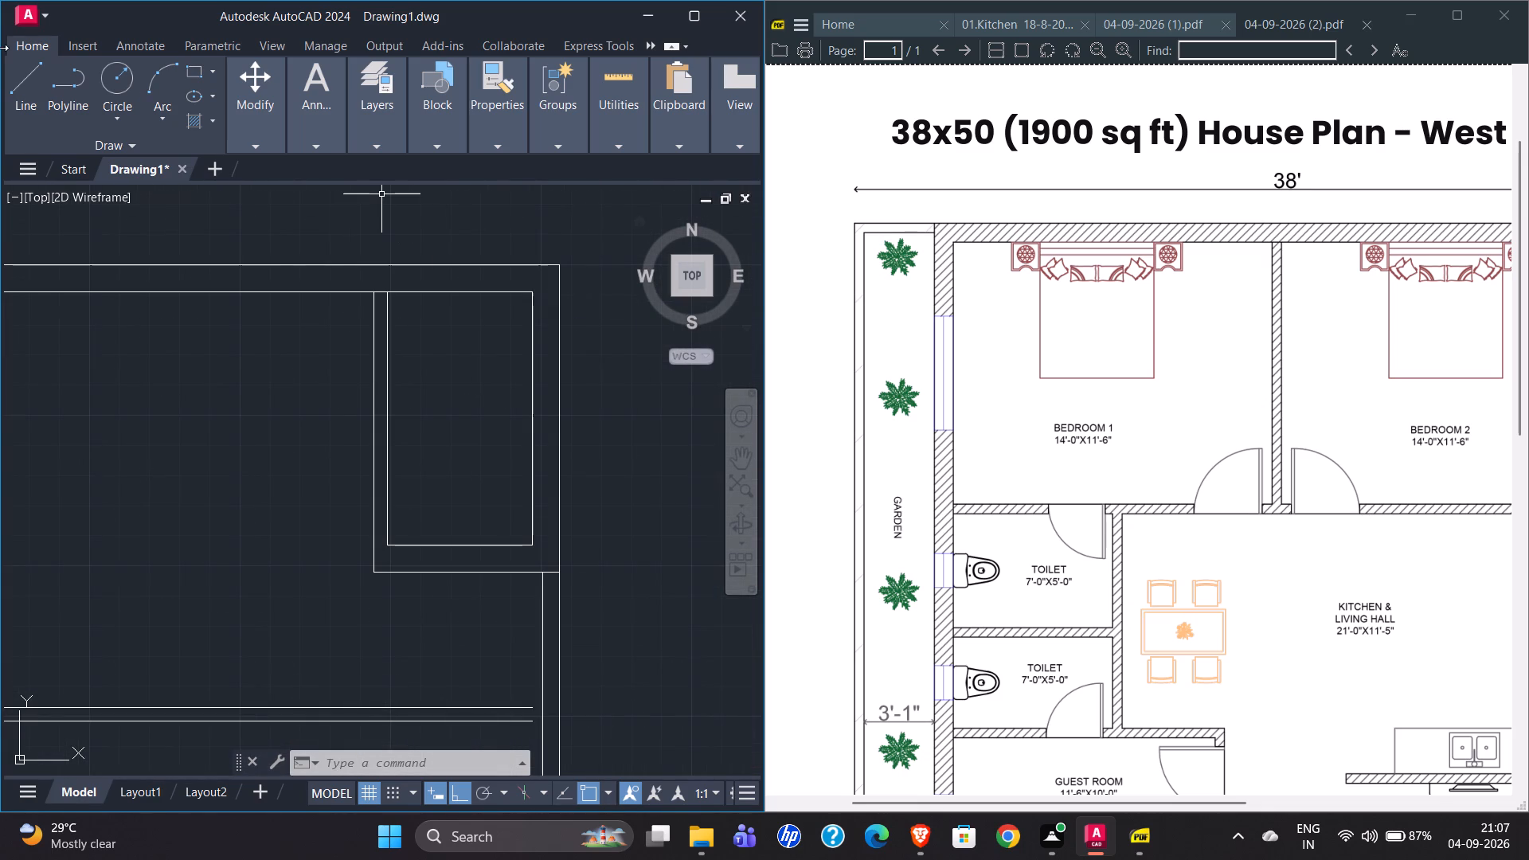
pyautogui.click(22, 92)
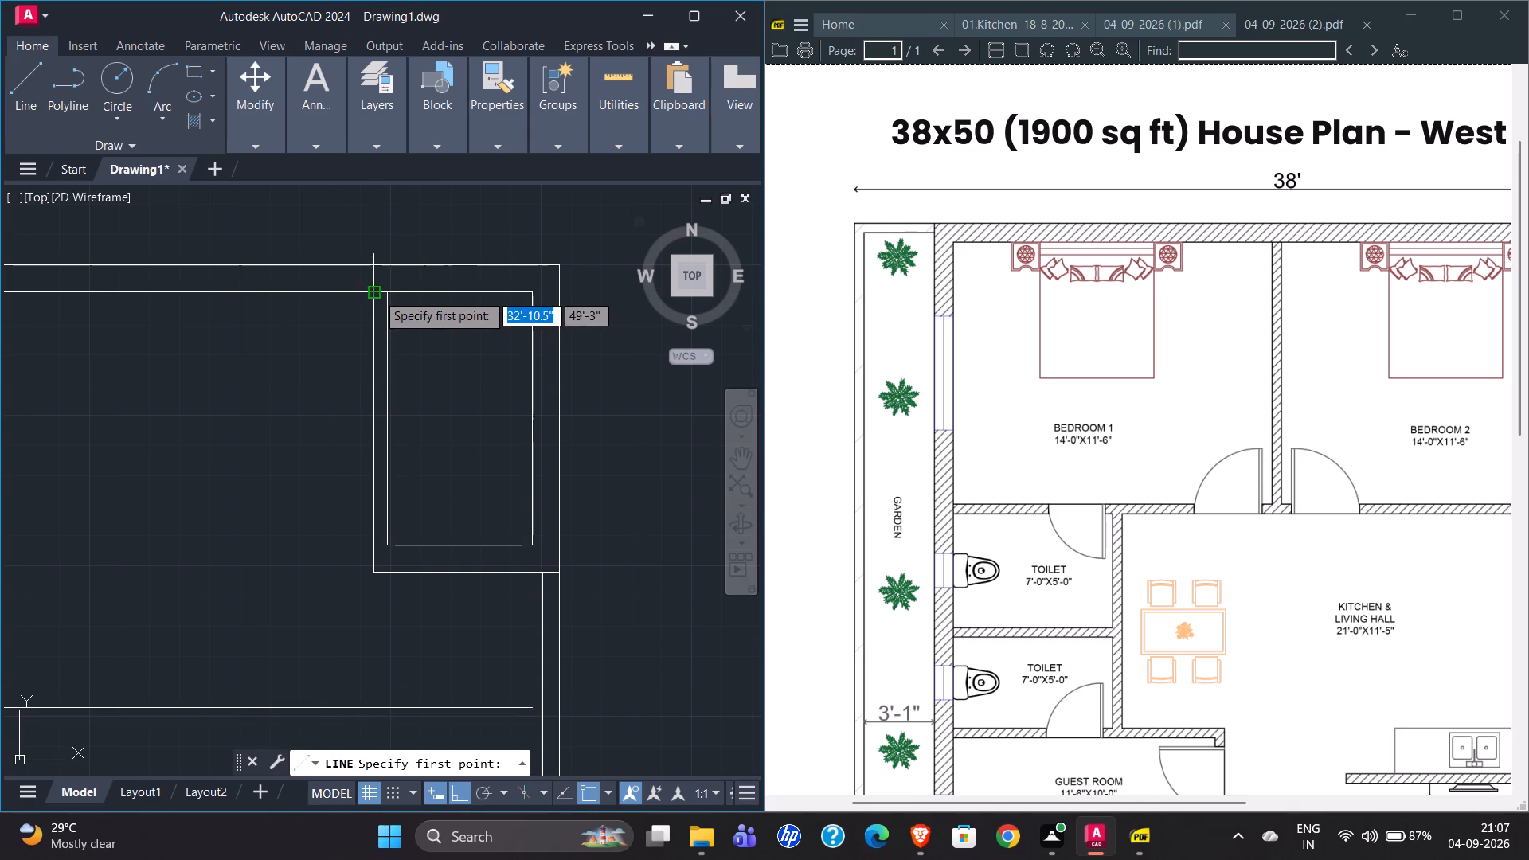
pyautogui.click(385, 293)
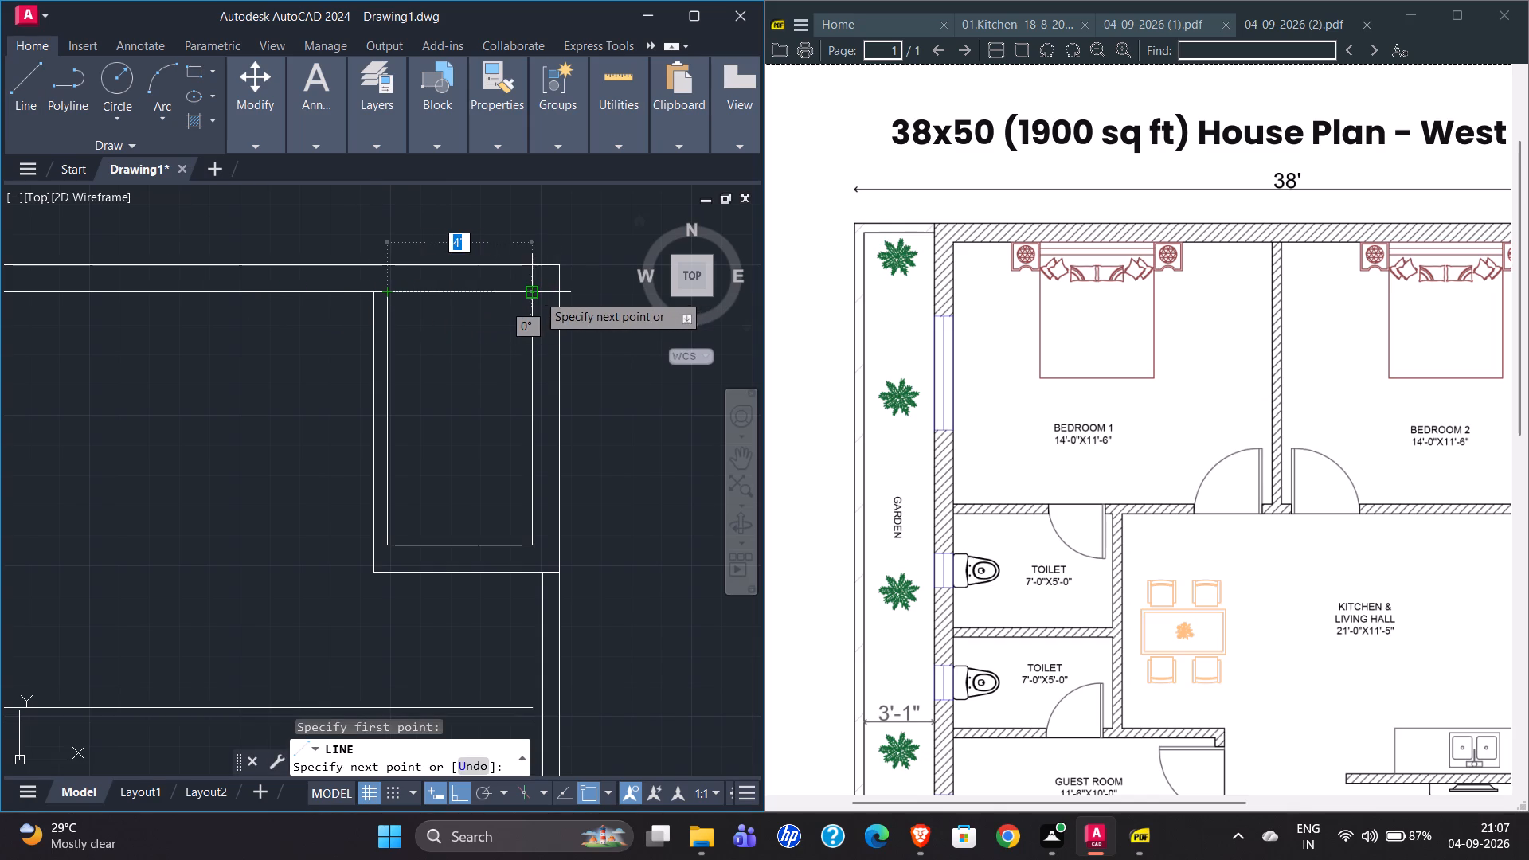
pyautogui.press('Escape')
# Draw a 4' reference line leftward along the corner toilet's bottom wall, starting from the outermost right boundary line.
pyautogui.scroll(-2, 315, 280)
pyautogui.hscroll(5, 1140, 383)
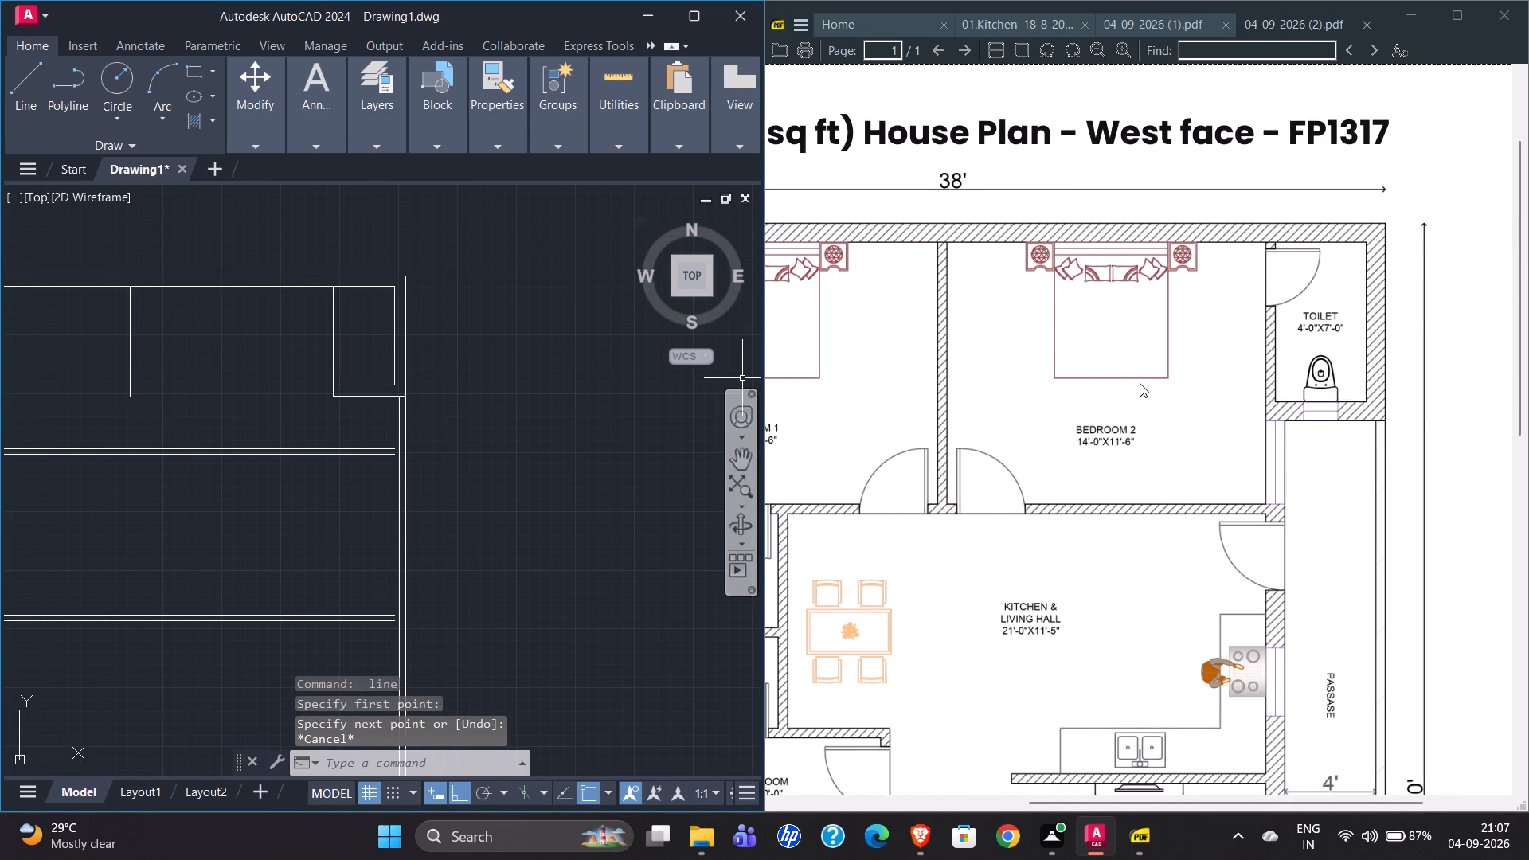
pyautogui.hscroll(3, 1140, 383)
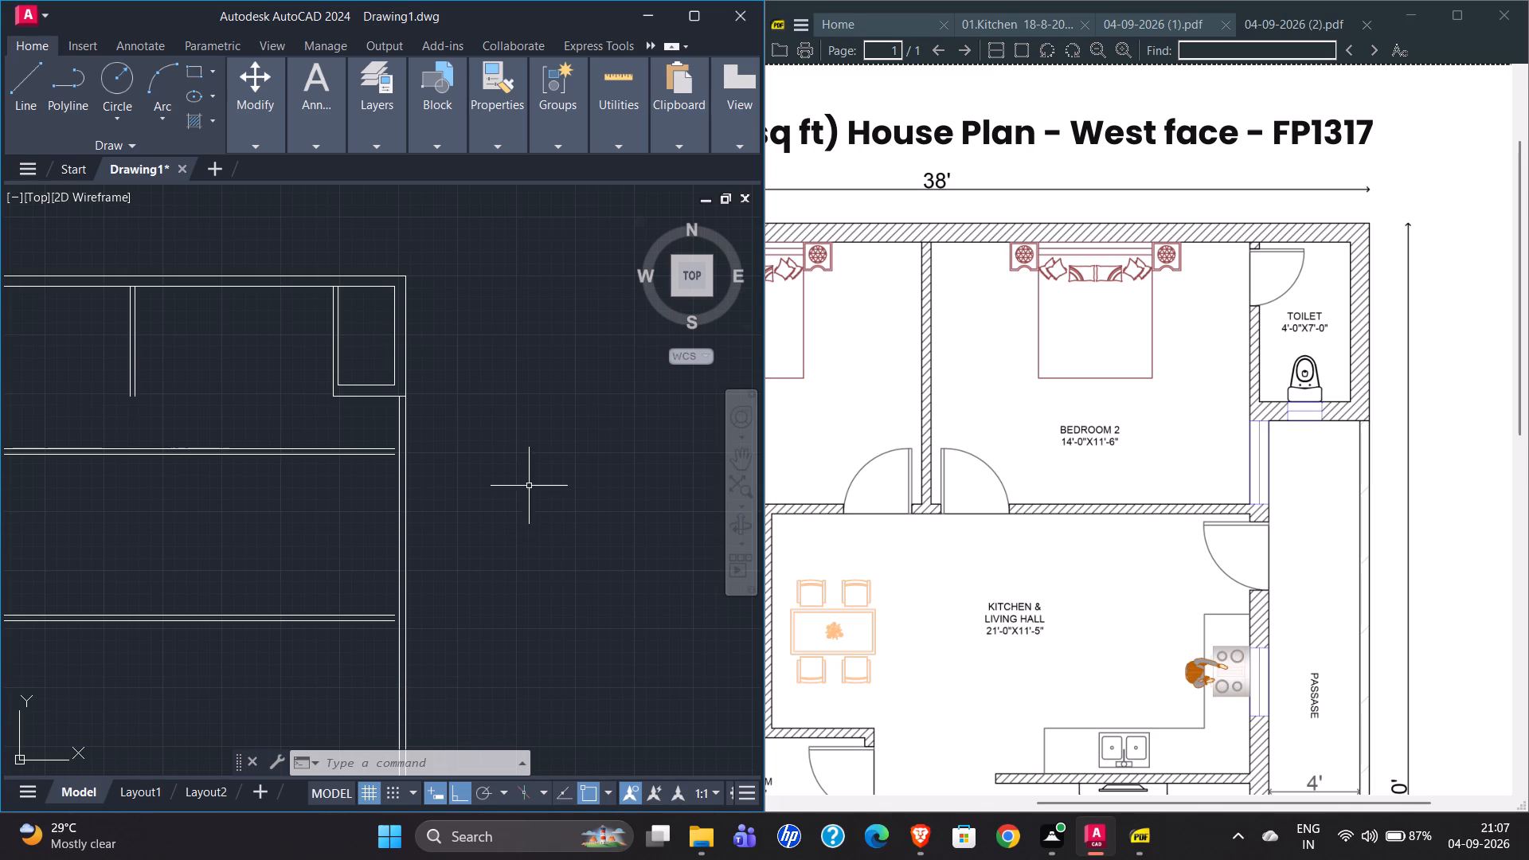
pyautogui.scroll(4, 338, 394)
pyautogui.scroll(-1, 118, 341)
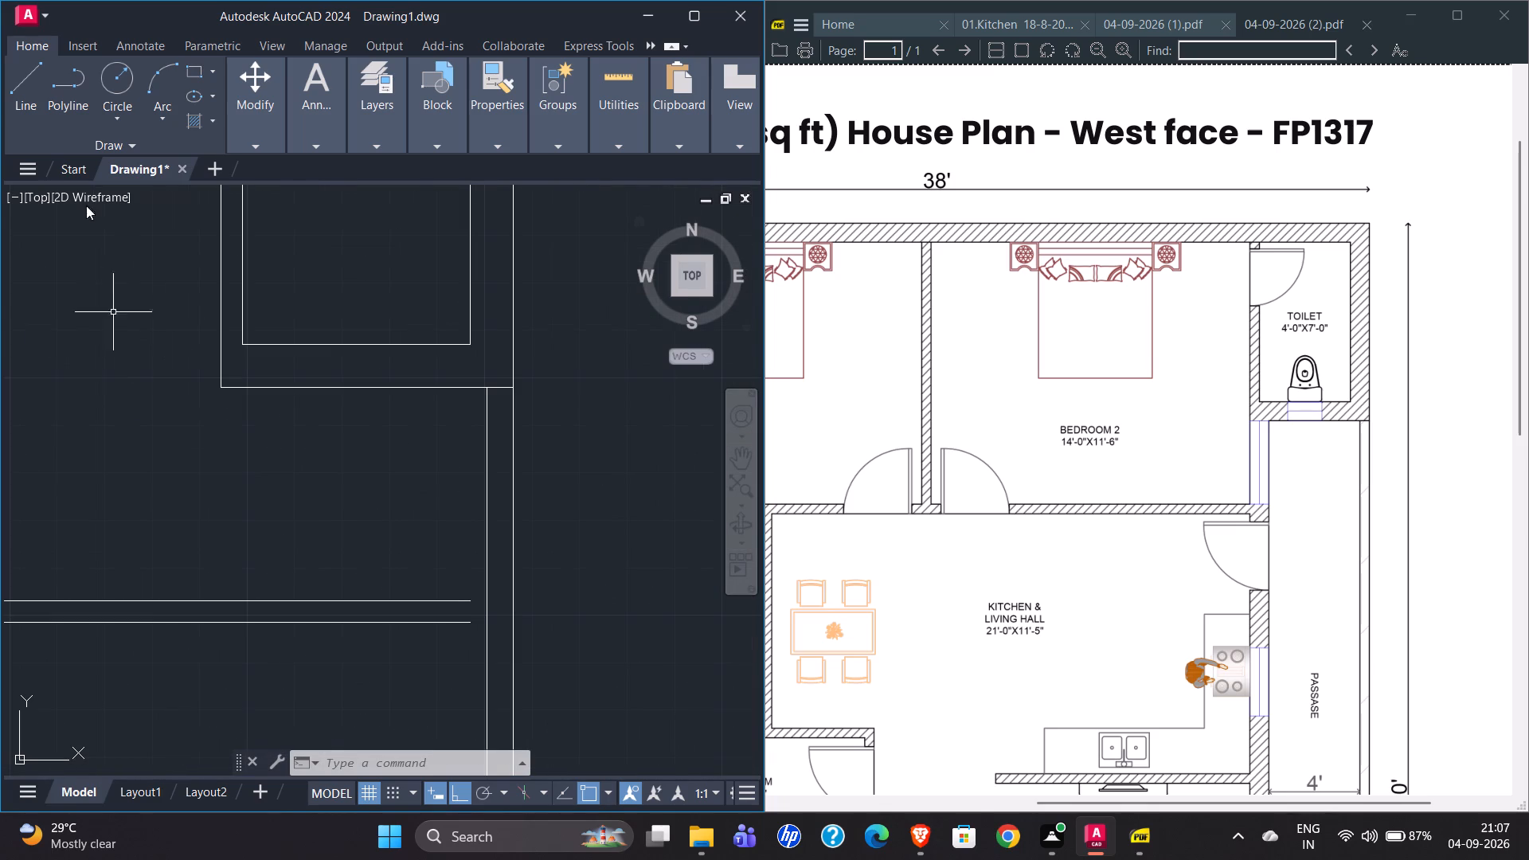
pyautogui.click(19, 93)
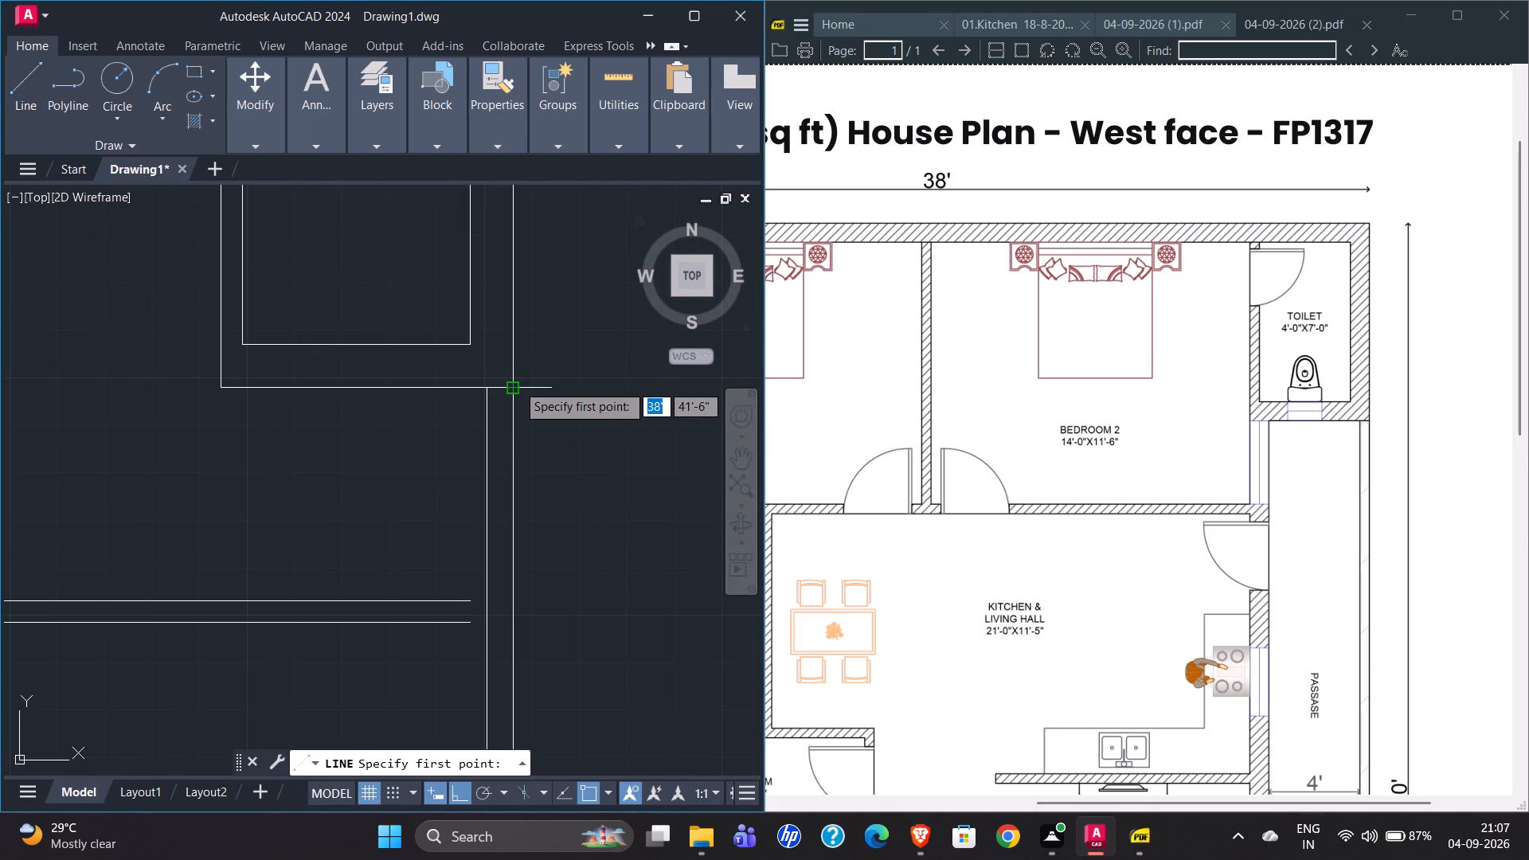
pyautogui.click(517, 384)
pyautogui.write("4'")
pyautogui.press('Return')
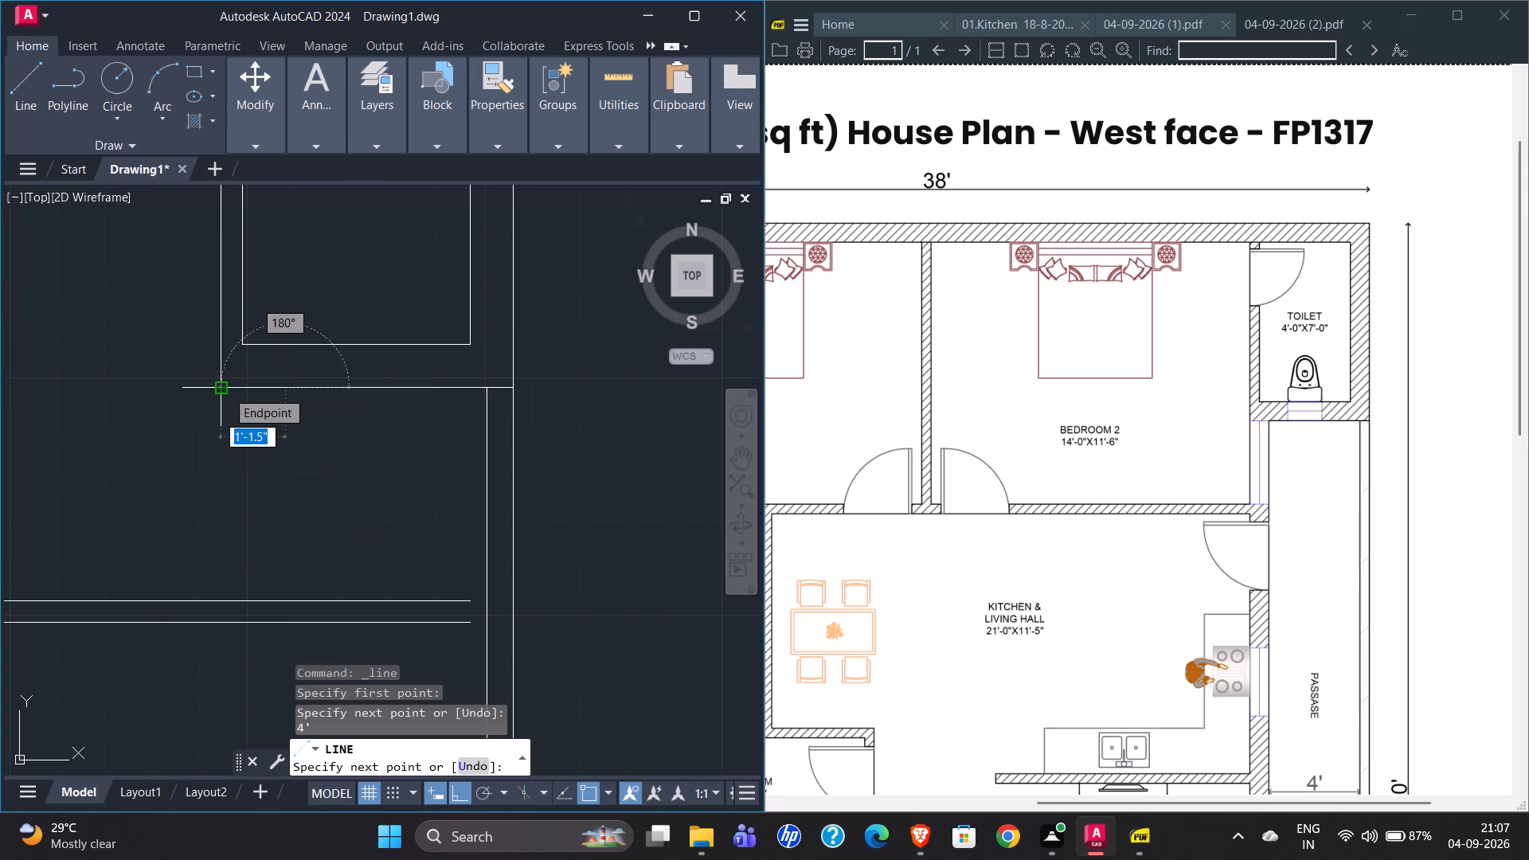
pyautogui.press('Escape')
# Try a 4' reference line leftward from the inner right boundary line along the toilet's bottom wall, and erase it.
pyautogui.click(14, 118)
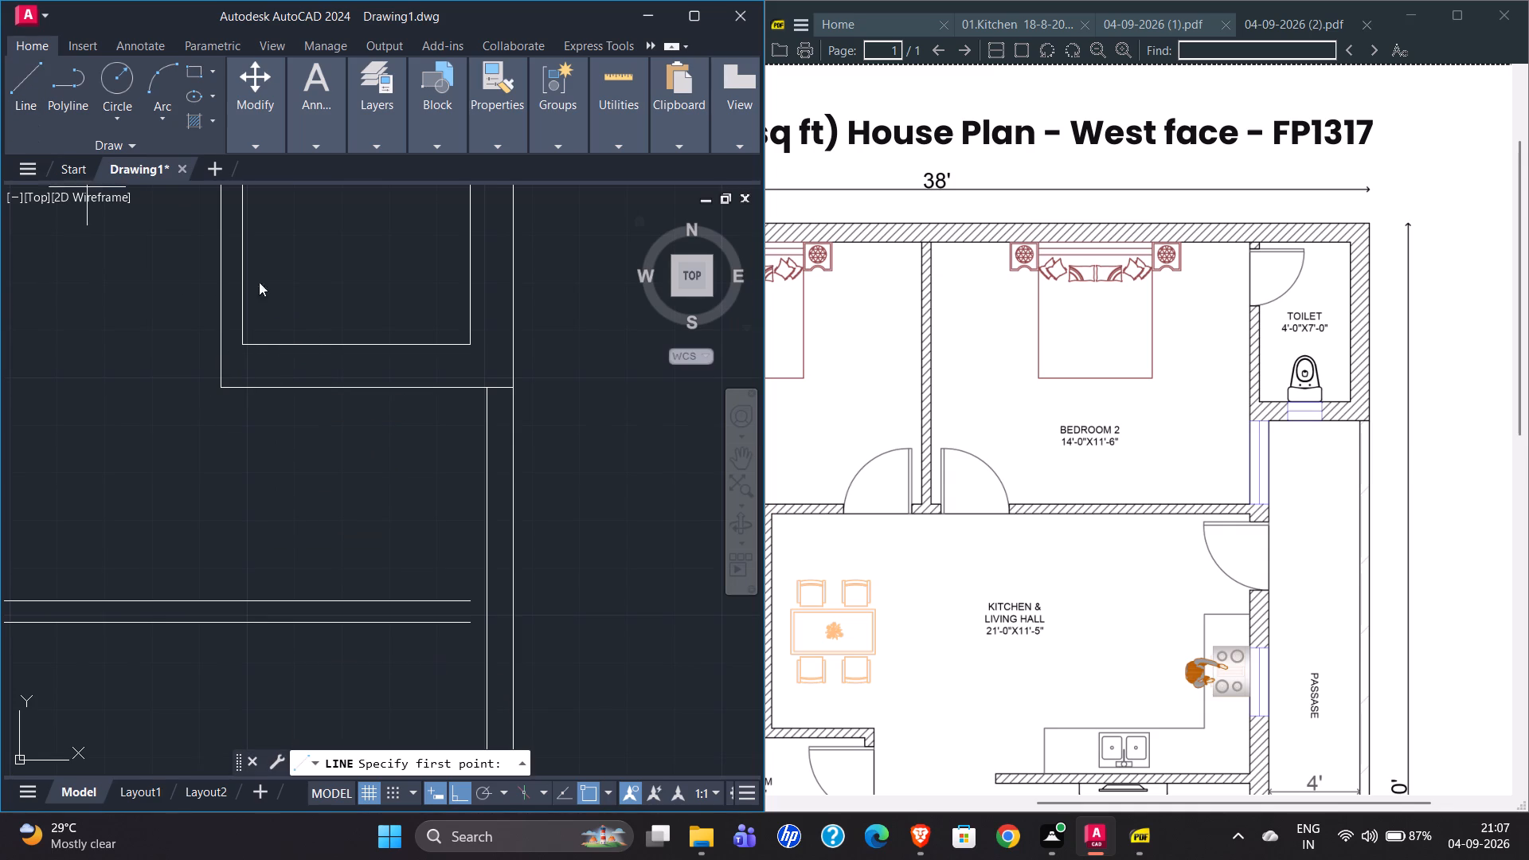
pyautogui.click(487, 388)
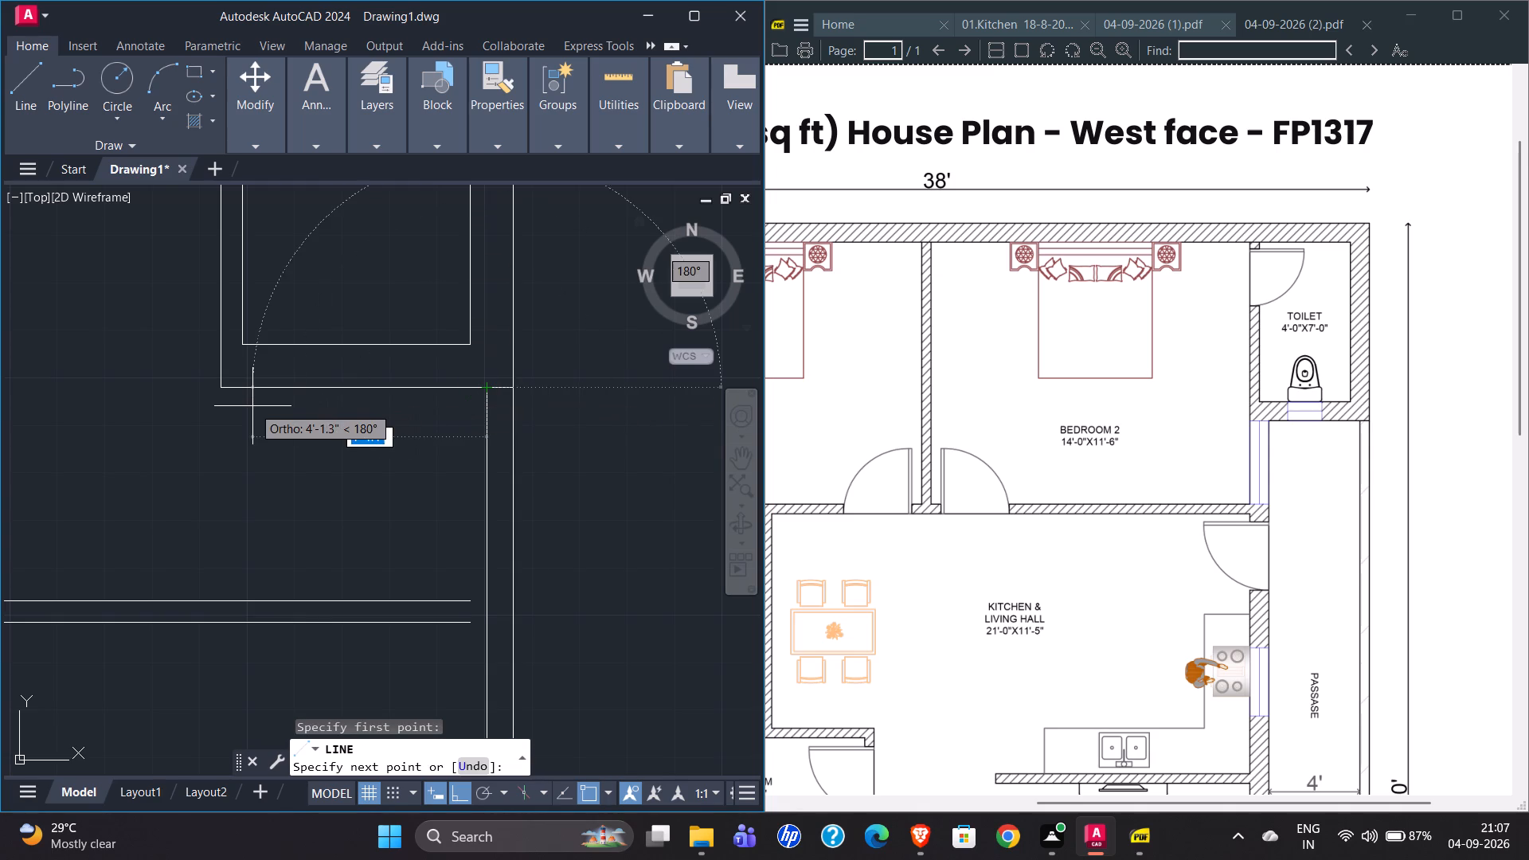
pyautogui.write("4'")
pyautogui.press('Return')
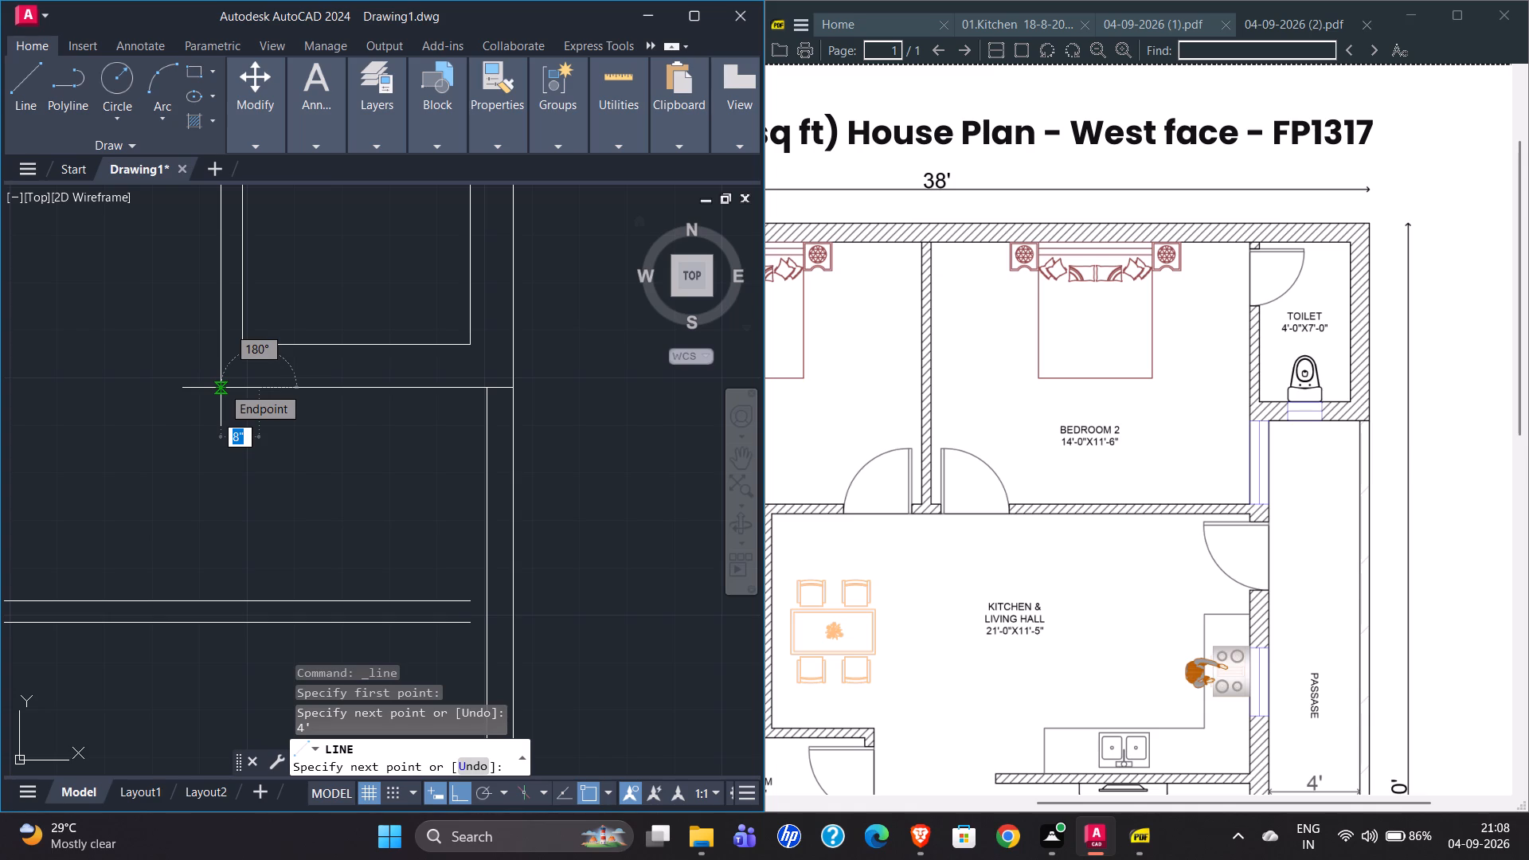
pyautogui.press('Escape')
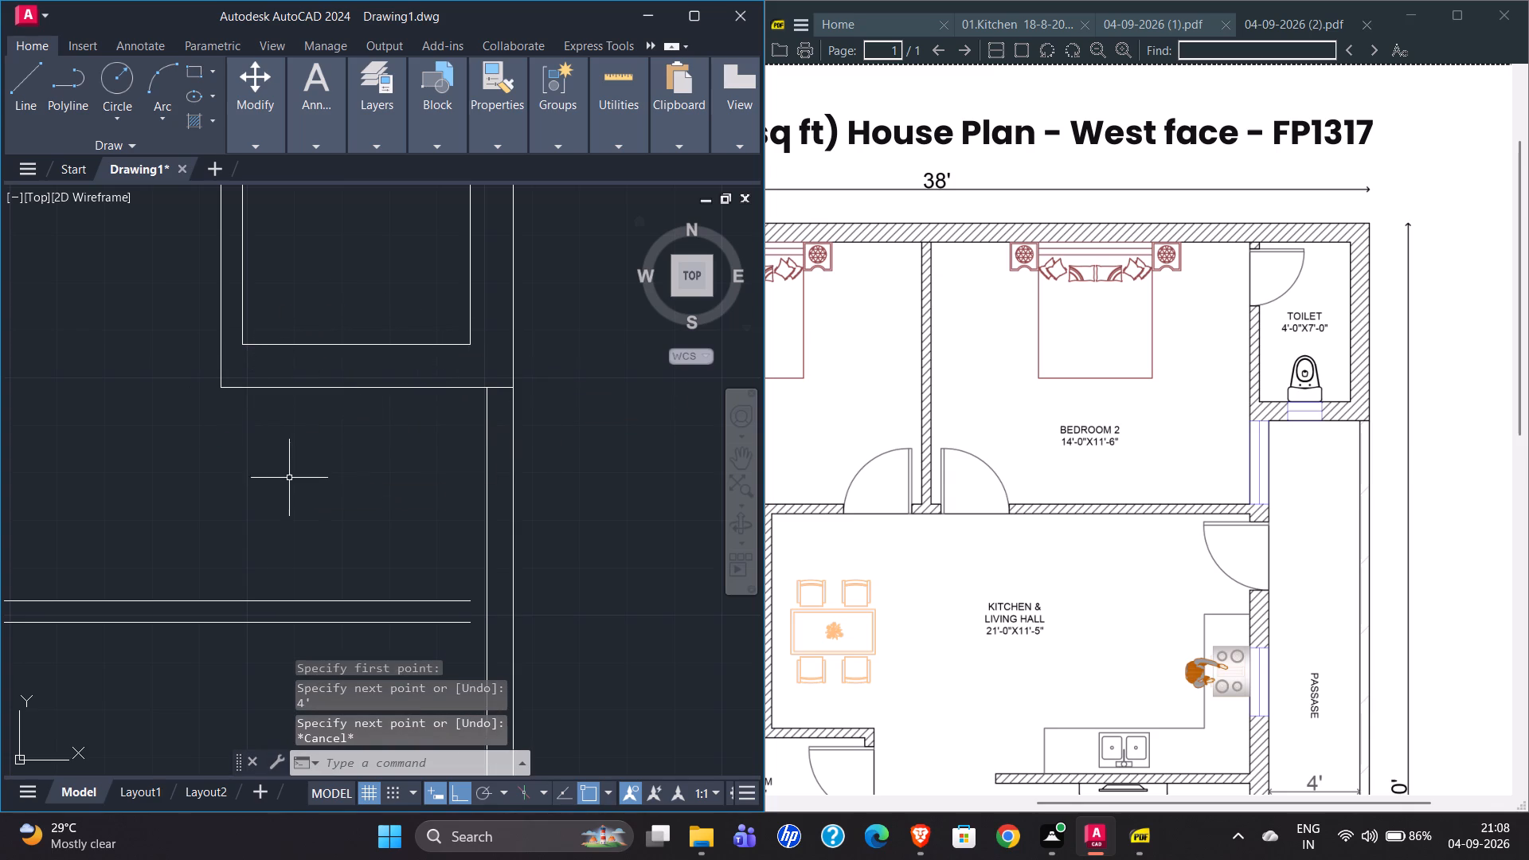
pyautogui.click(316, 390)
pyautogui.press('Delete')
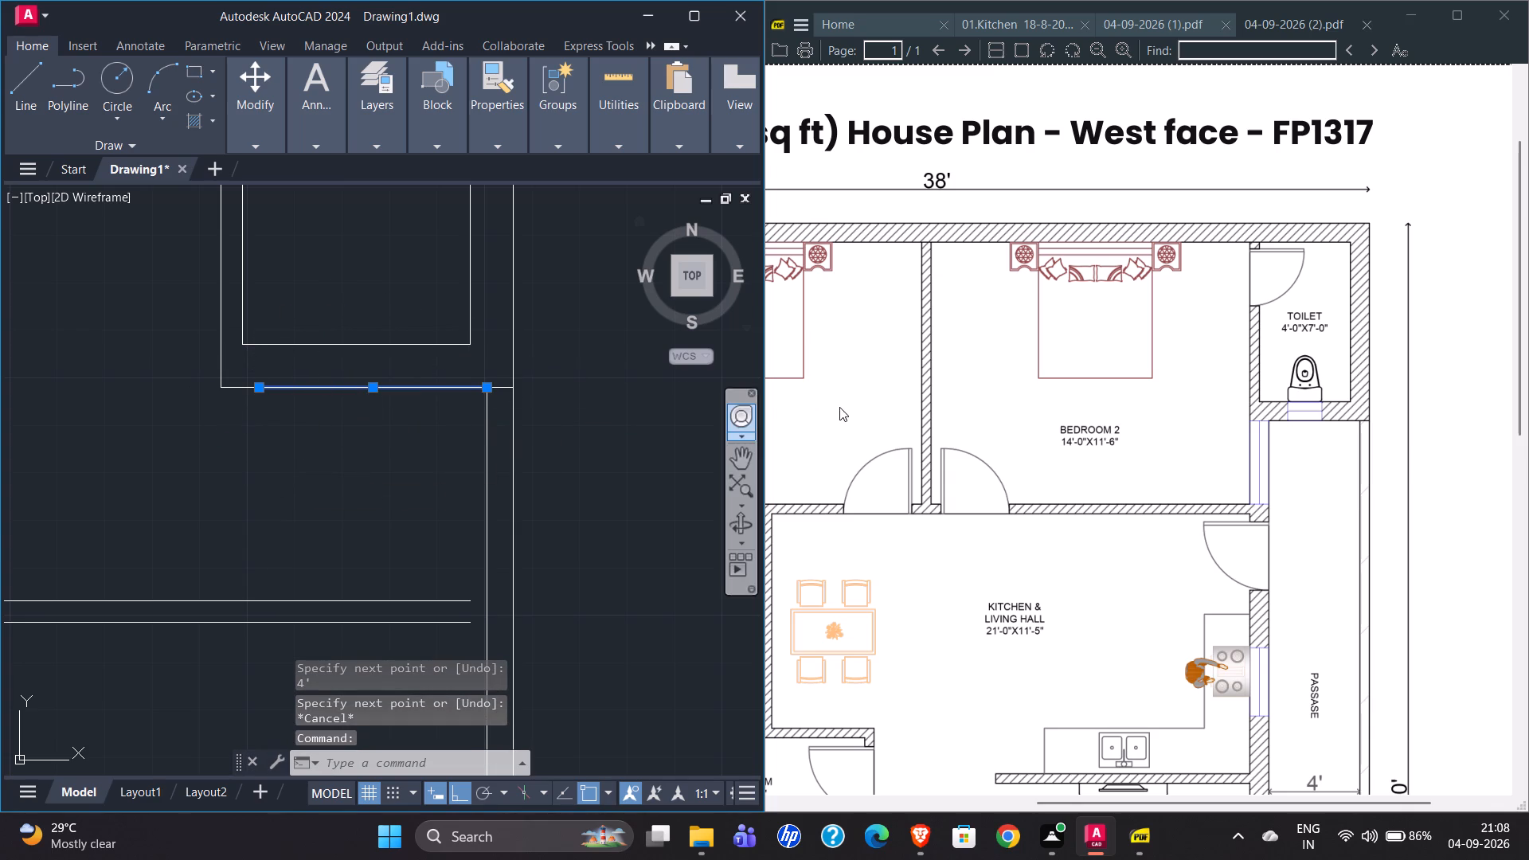
# Draw a 9" reference line rightward along the toilet's bottom wall from its outer bottom-left corner.
pyautogui.scroll(-4, 397, 403)
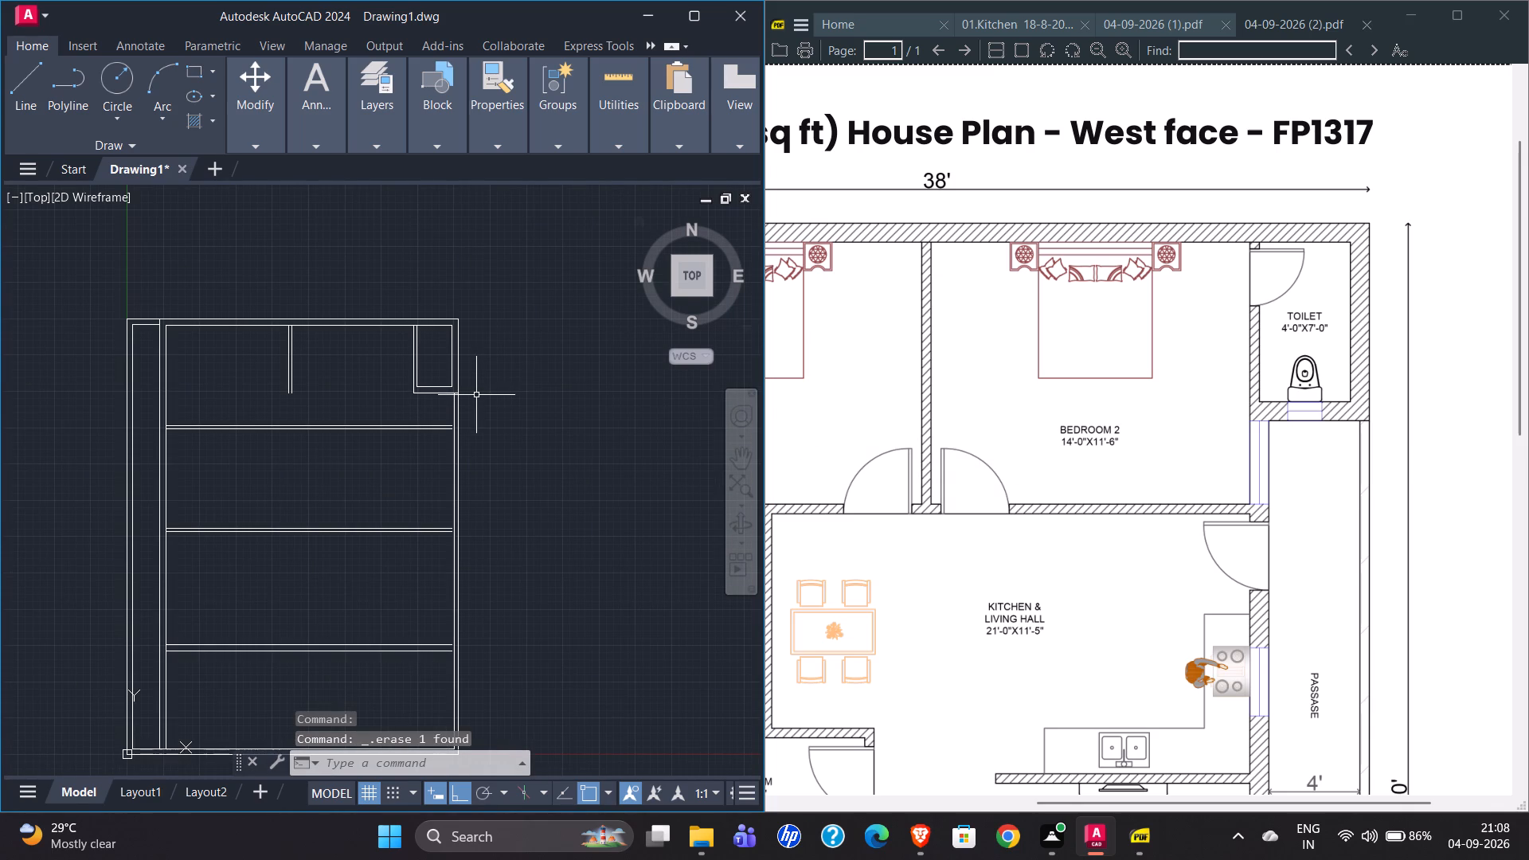
pyautogui.scroll(4, 151, 682)
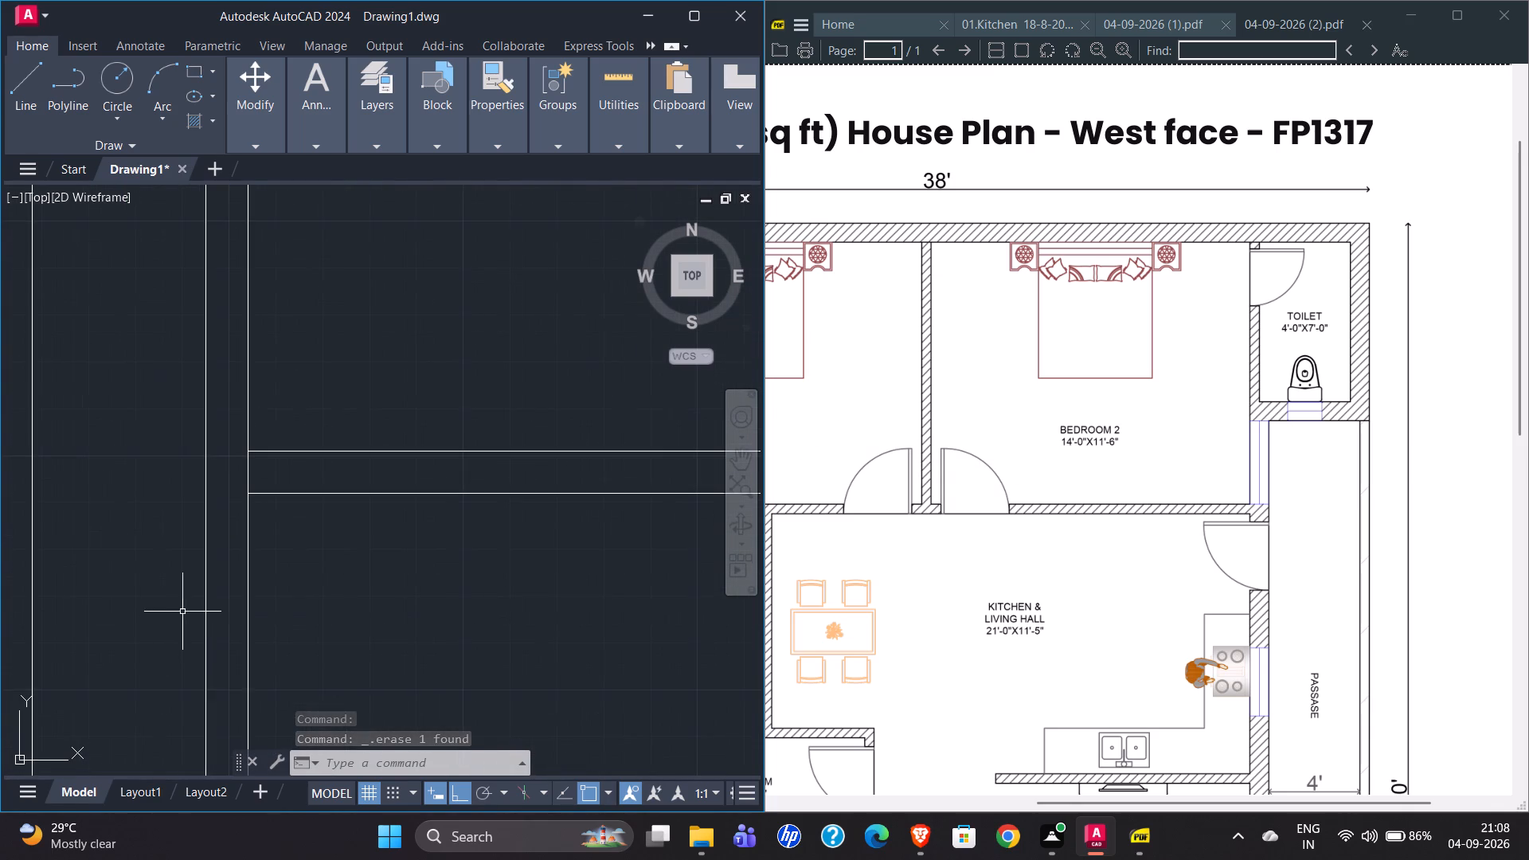
pyautogui.scroll(-3, 108, 618)
pyautogui.scroll(-1, 257, 600)
pyautogui.scroll(3, 442, 308)
pyautogui.click(14, 92)
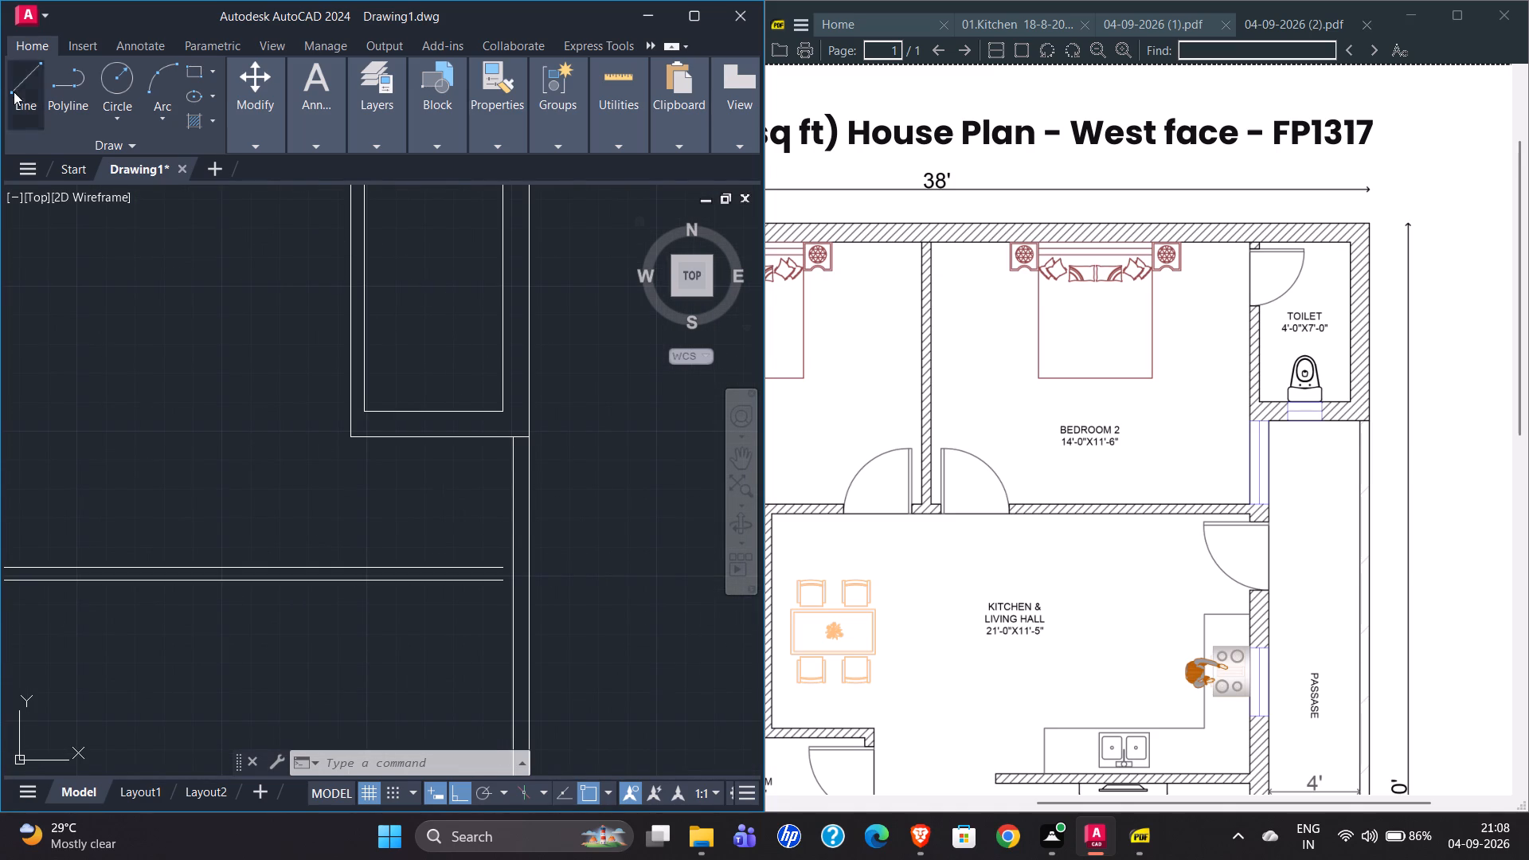
pyautogui.scroll(2, 372, 455)
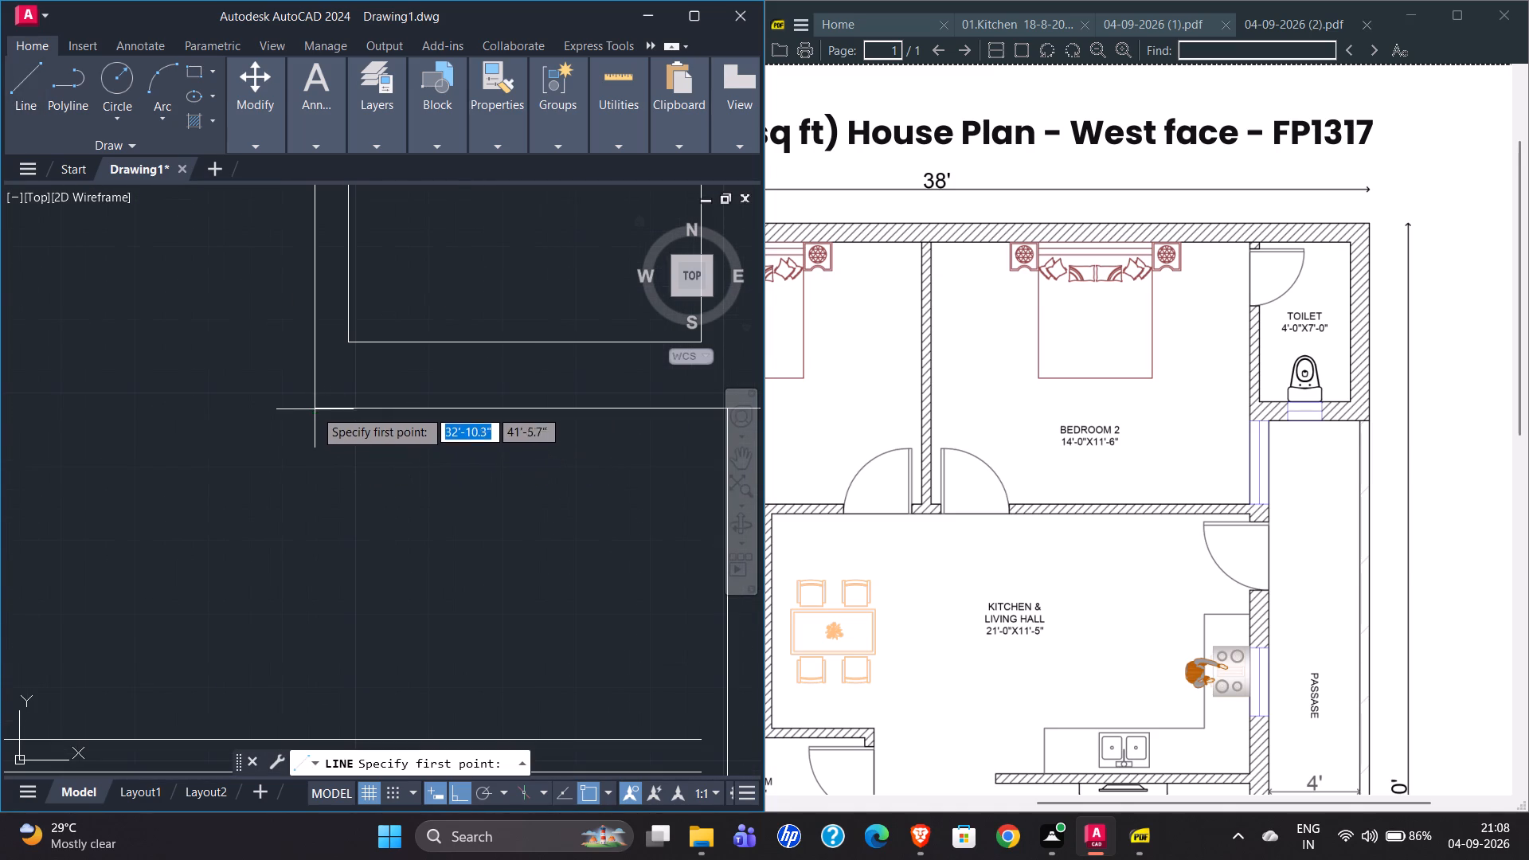
pyautogui.click(316, 408)
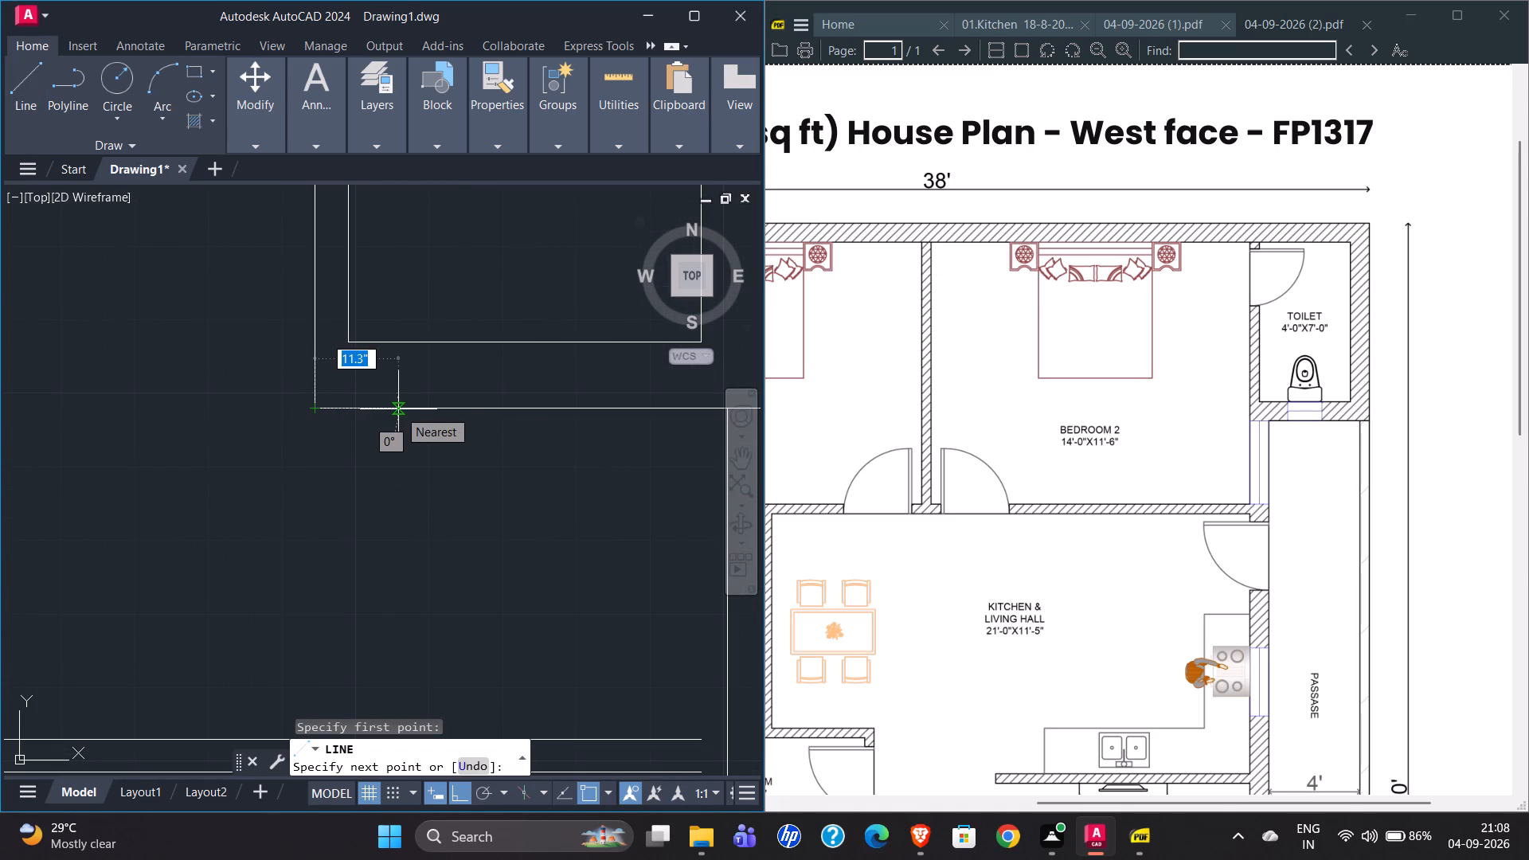
pyautogui.write('9"')
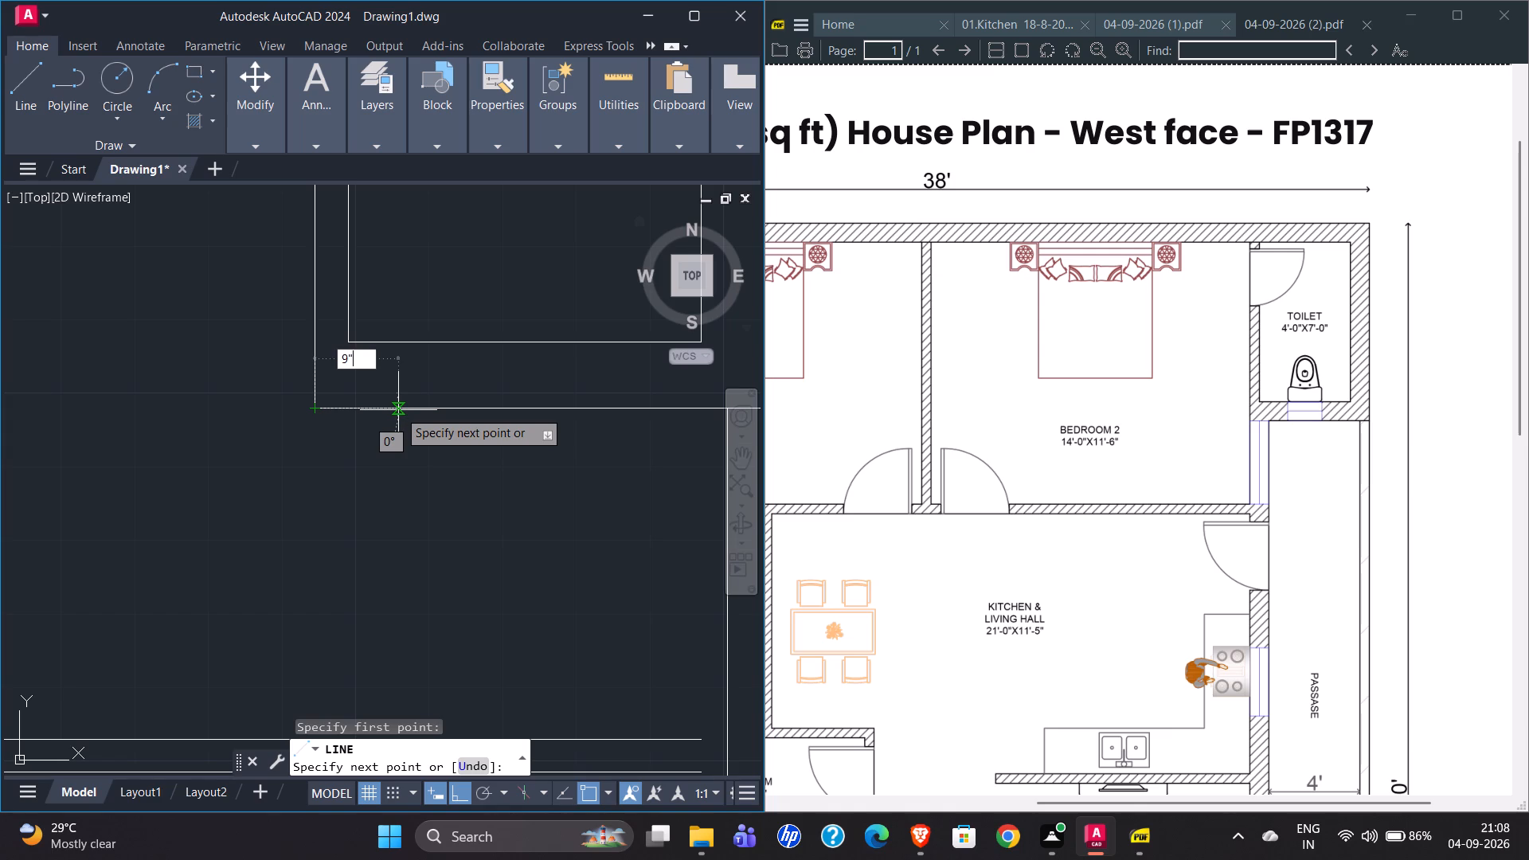
pyautogui.press('Return')
pyautogui.scroll(-1, 104, 500)
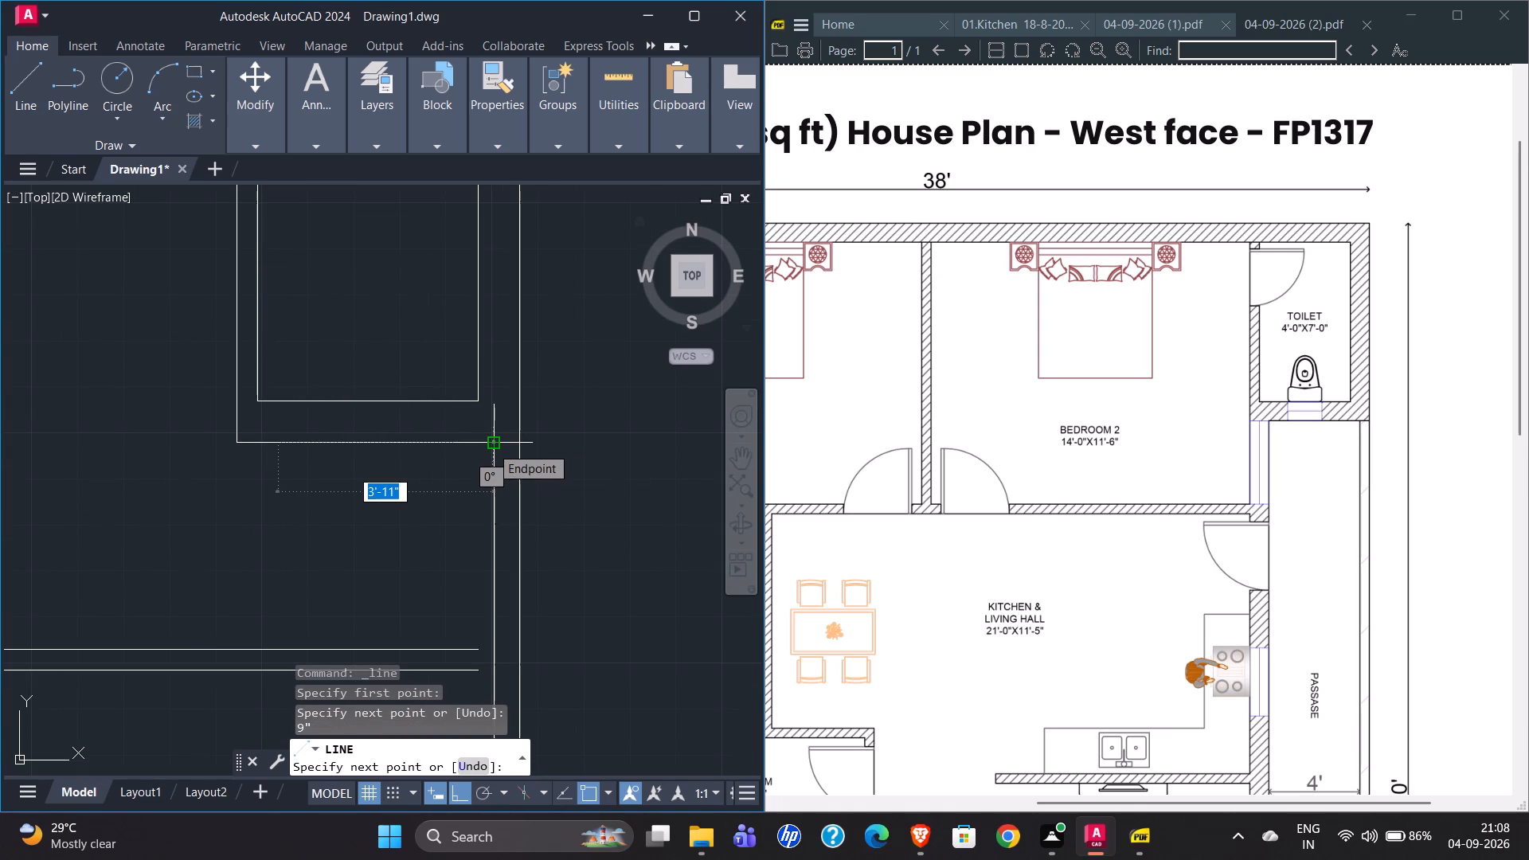
pyautogui.press('Escape')
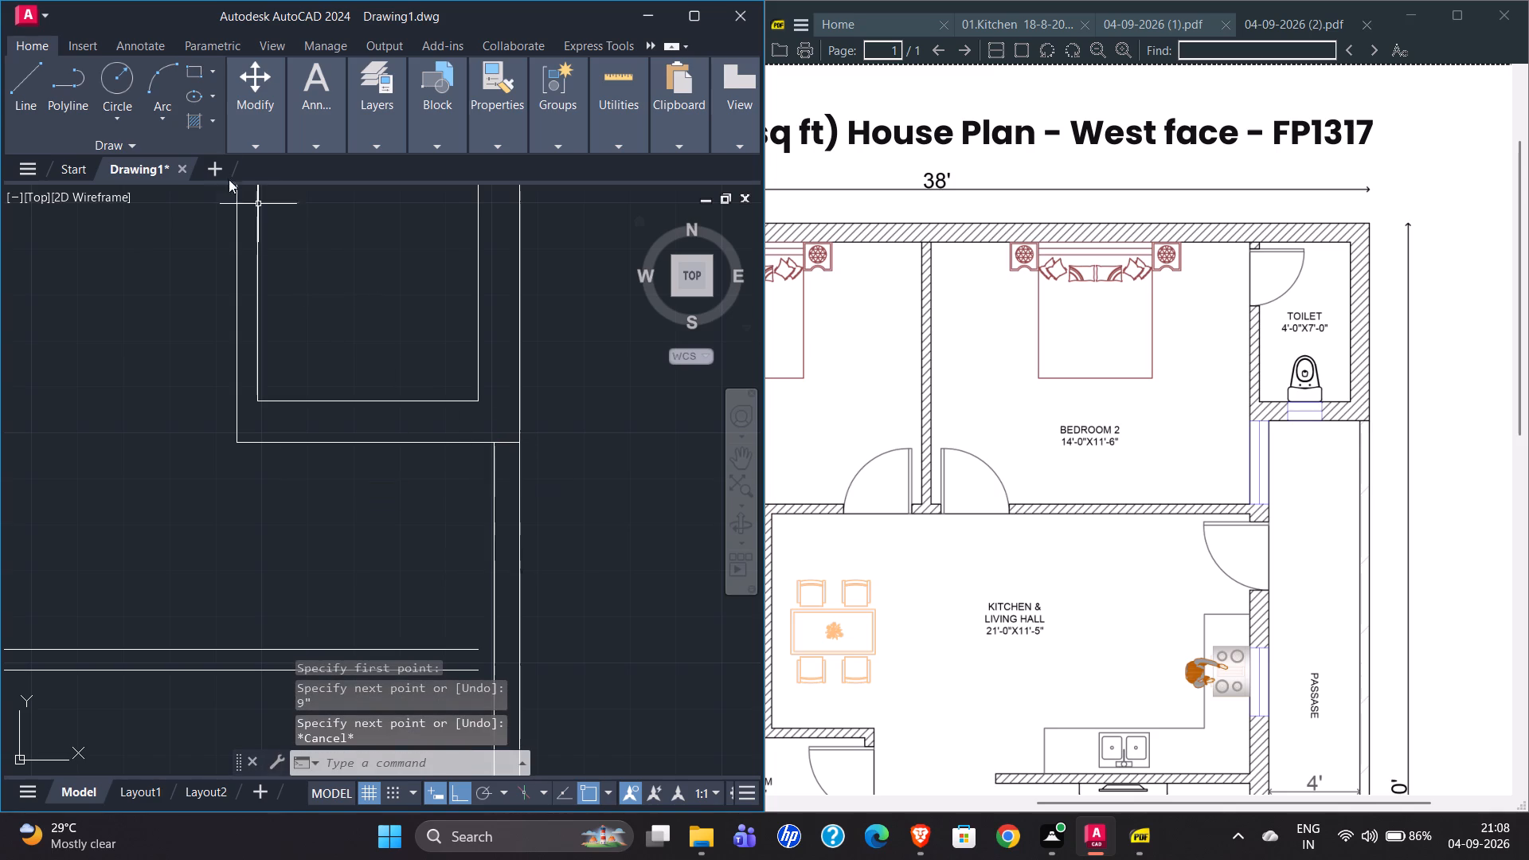
# Measure the gap between the two right boundary lines just below the corner toilet using a temporary line.
pyautogui.click(37, 89)
pyautogui.scroll(3, 537, 456)
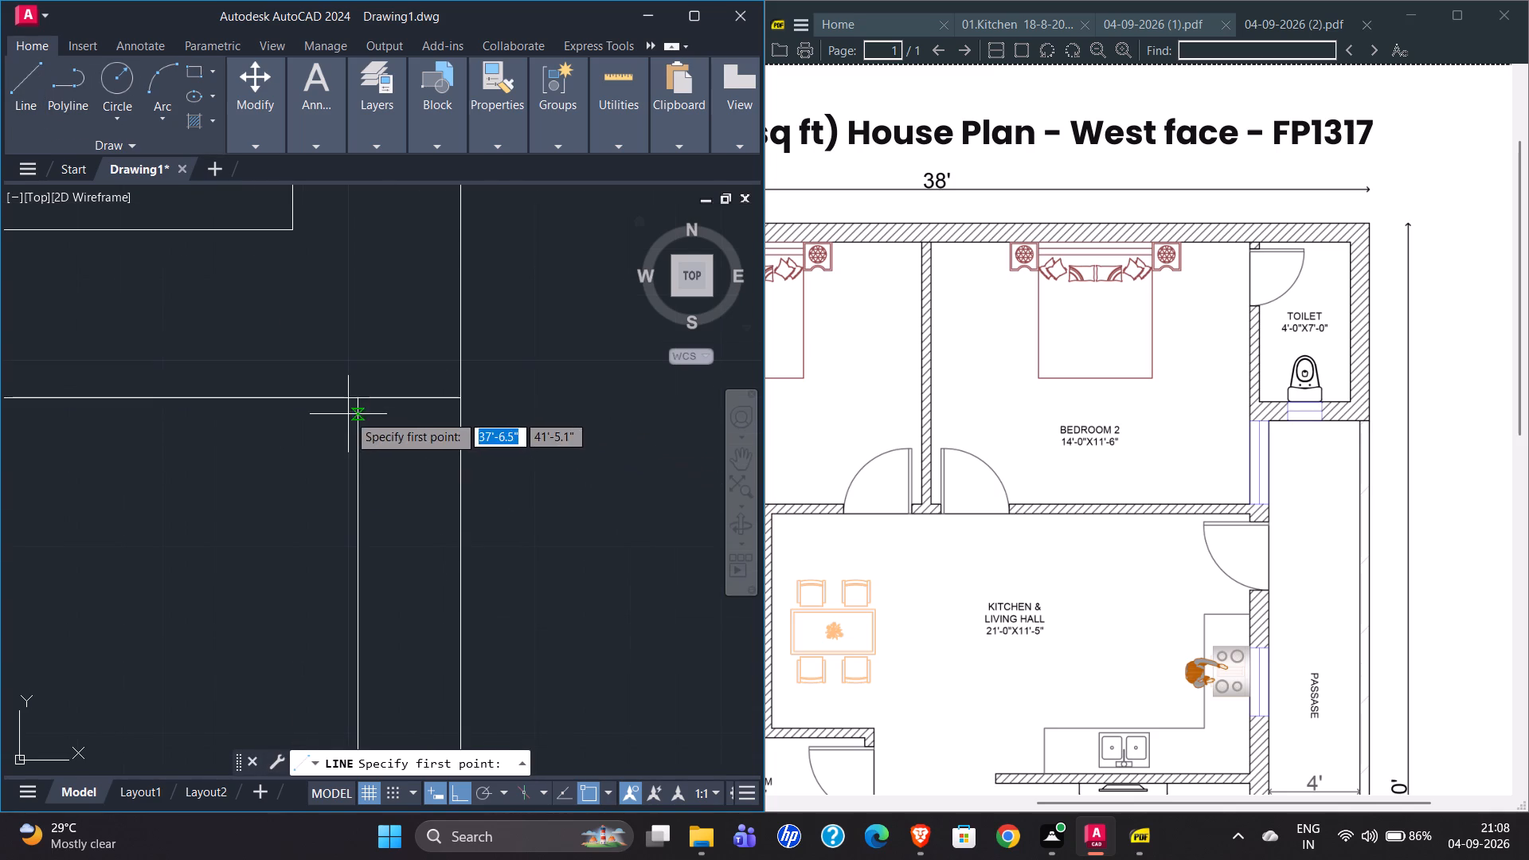
pyautogui.click(359, 405)
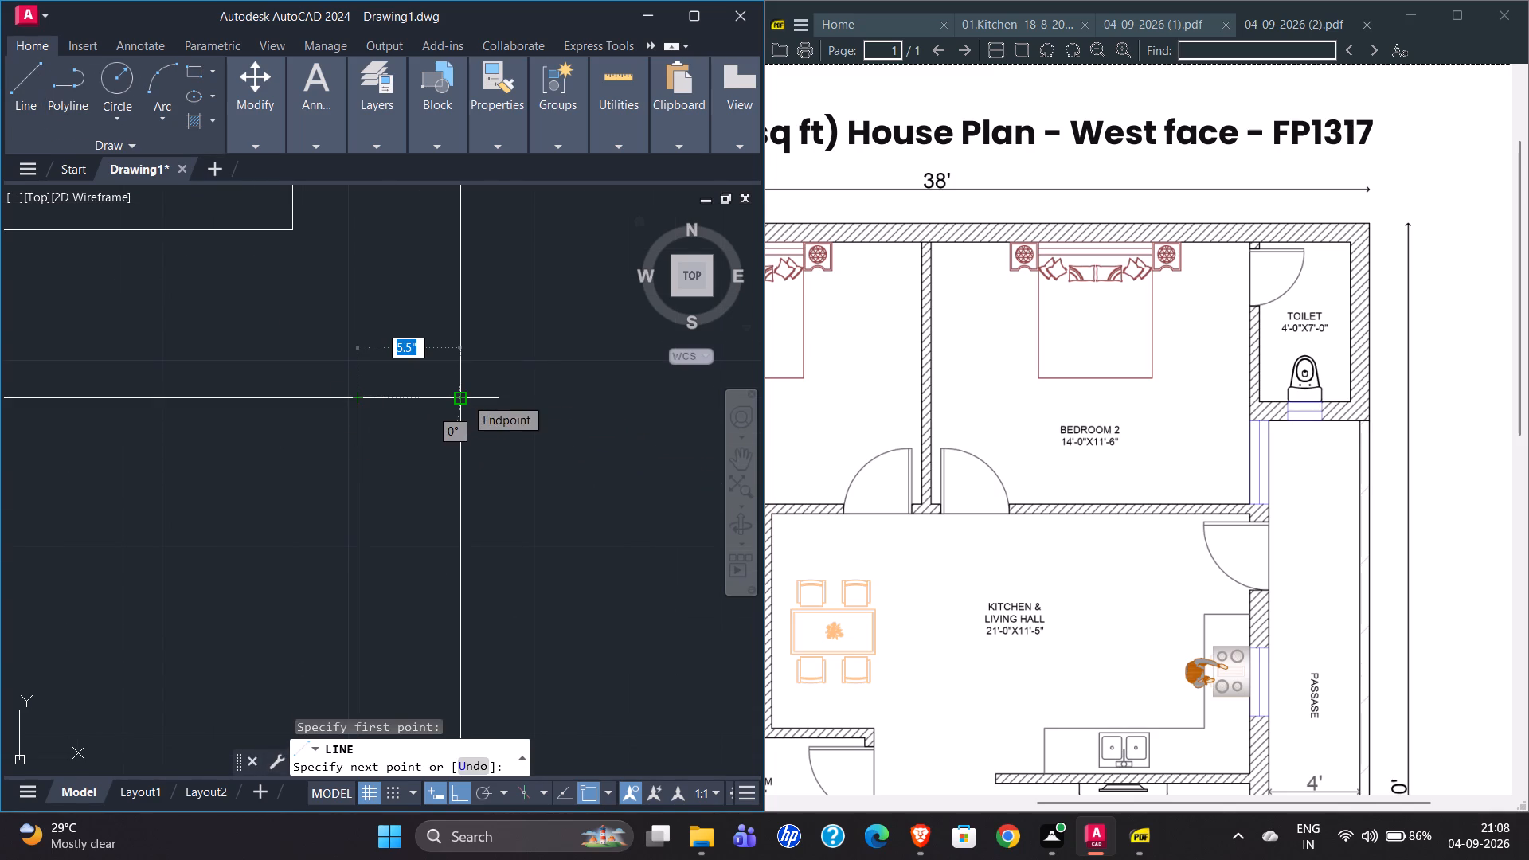
pyautogui.press('Escape')
# Offset the inner right boundary line below the corner toilet 1" outward toward the outer boundary.
pyautogui.scroll(-4, 488, 357)
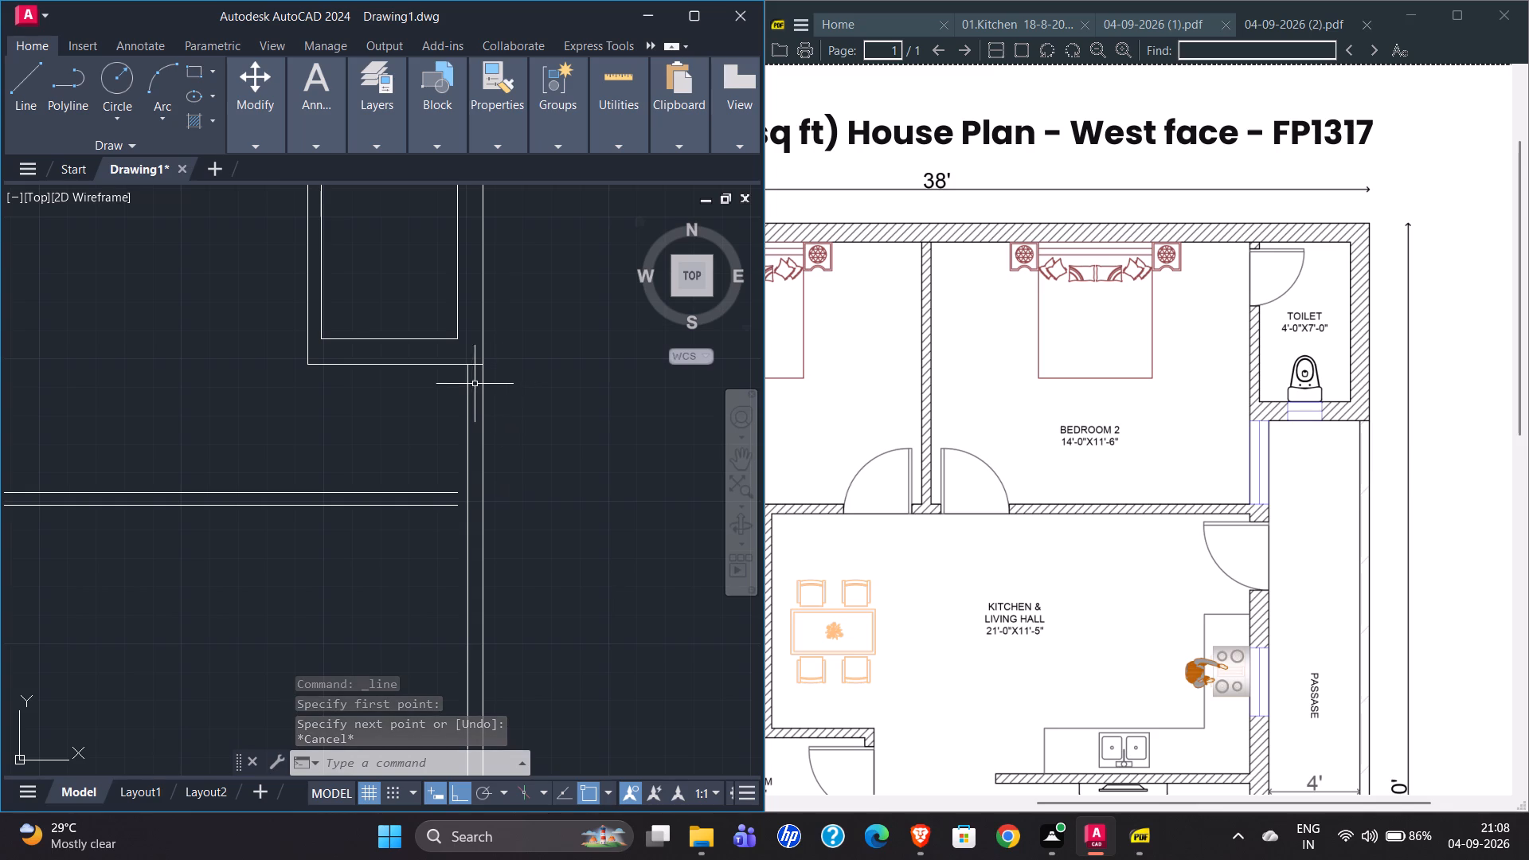
pyautogui.click(468, 381)
pyautogui.scroll(-4, 487, 362)
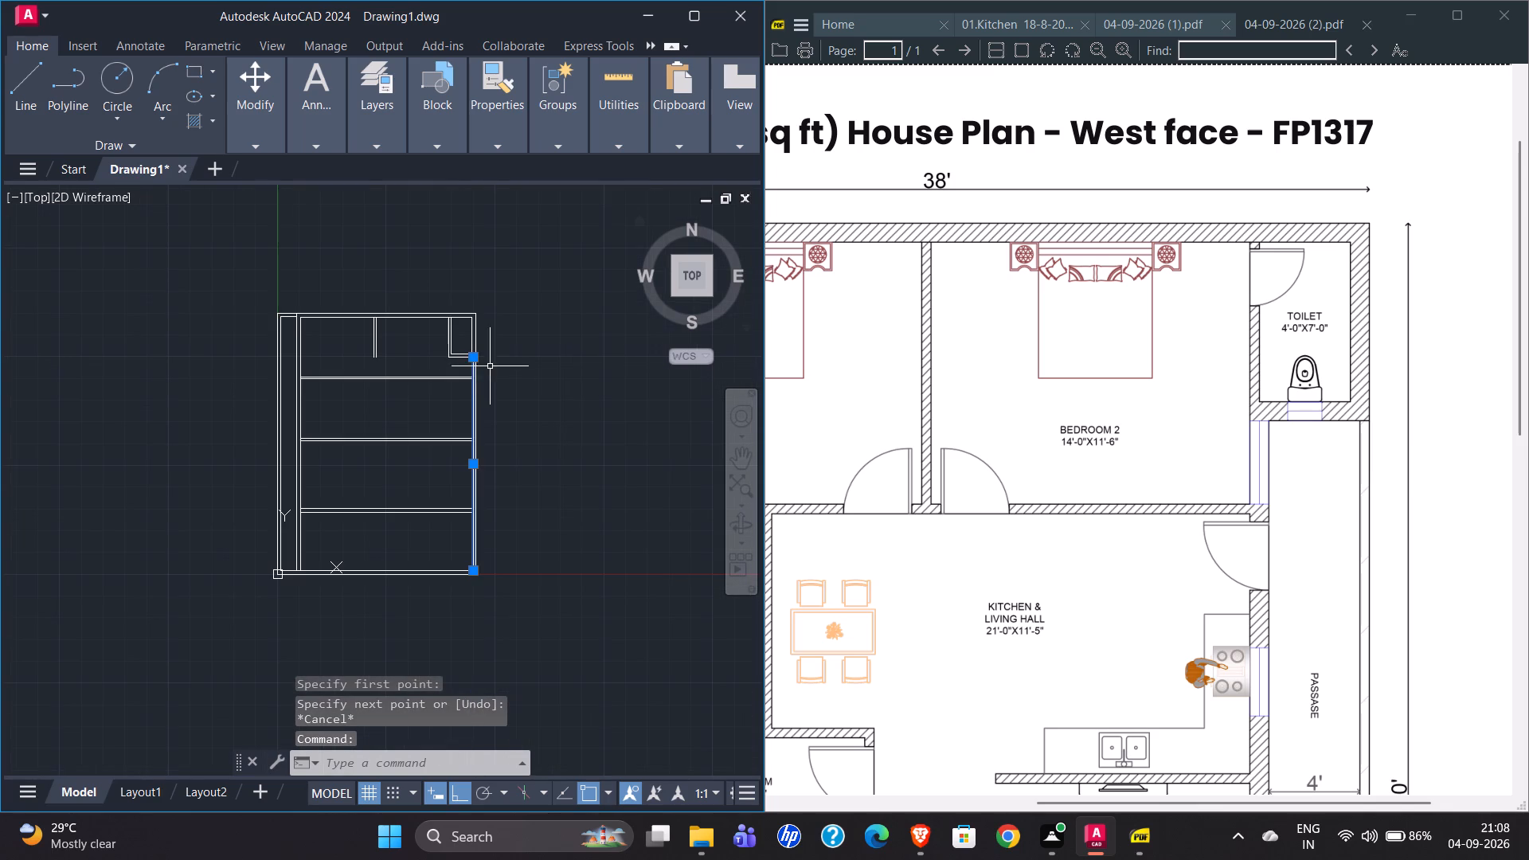
pyautogui.scroll(4, 295, 304)
pyautogui.scroll(-3, 127, 336)
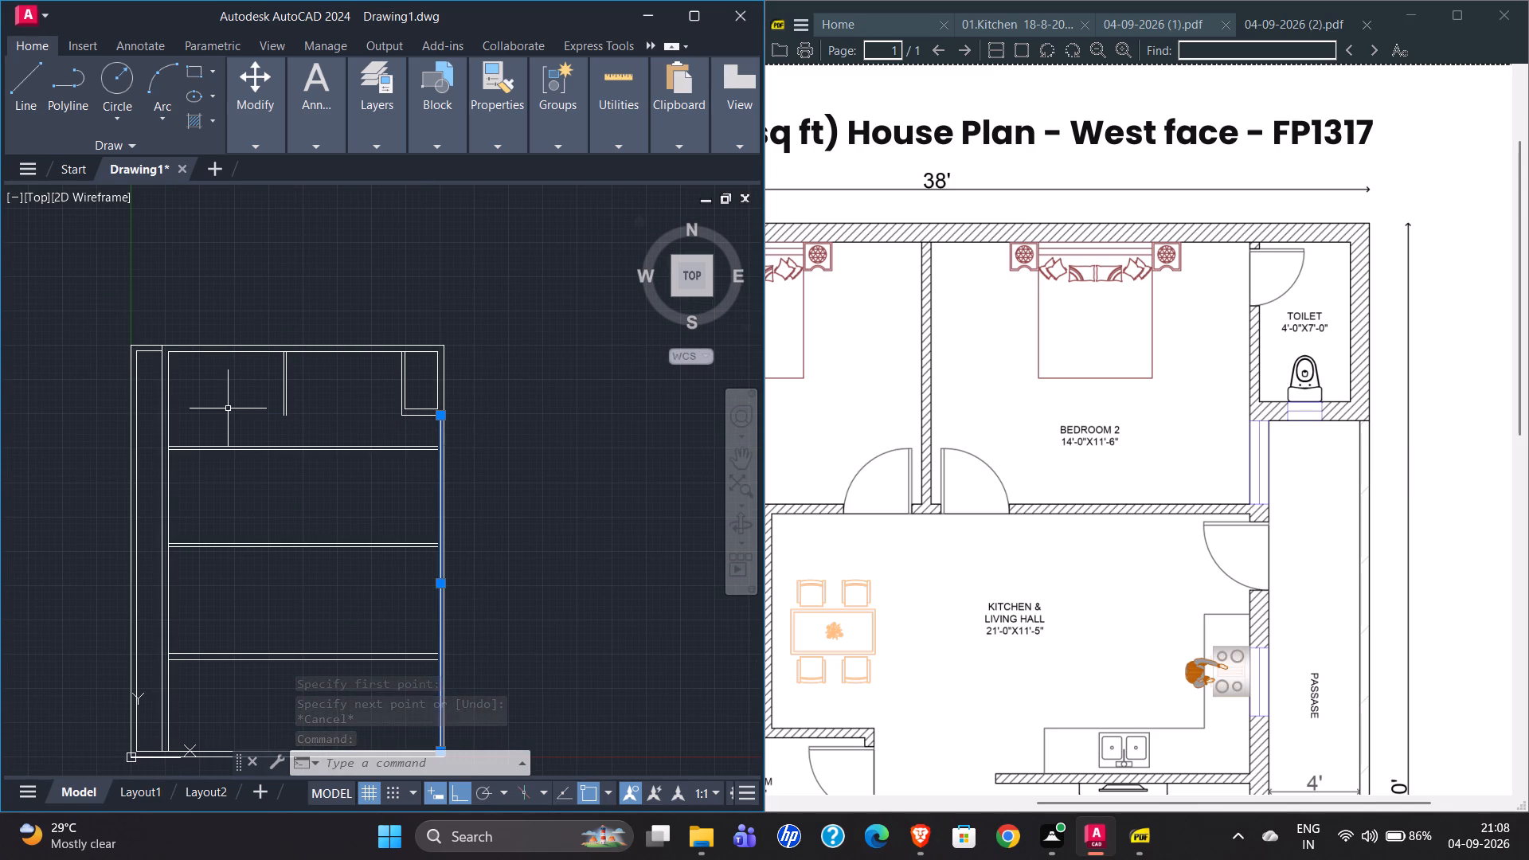
pyautogui.scroll(-1, 234, 437)
pyautogui.scroll(3, 366, 647)
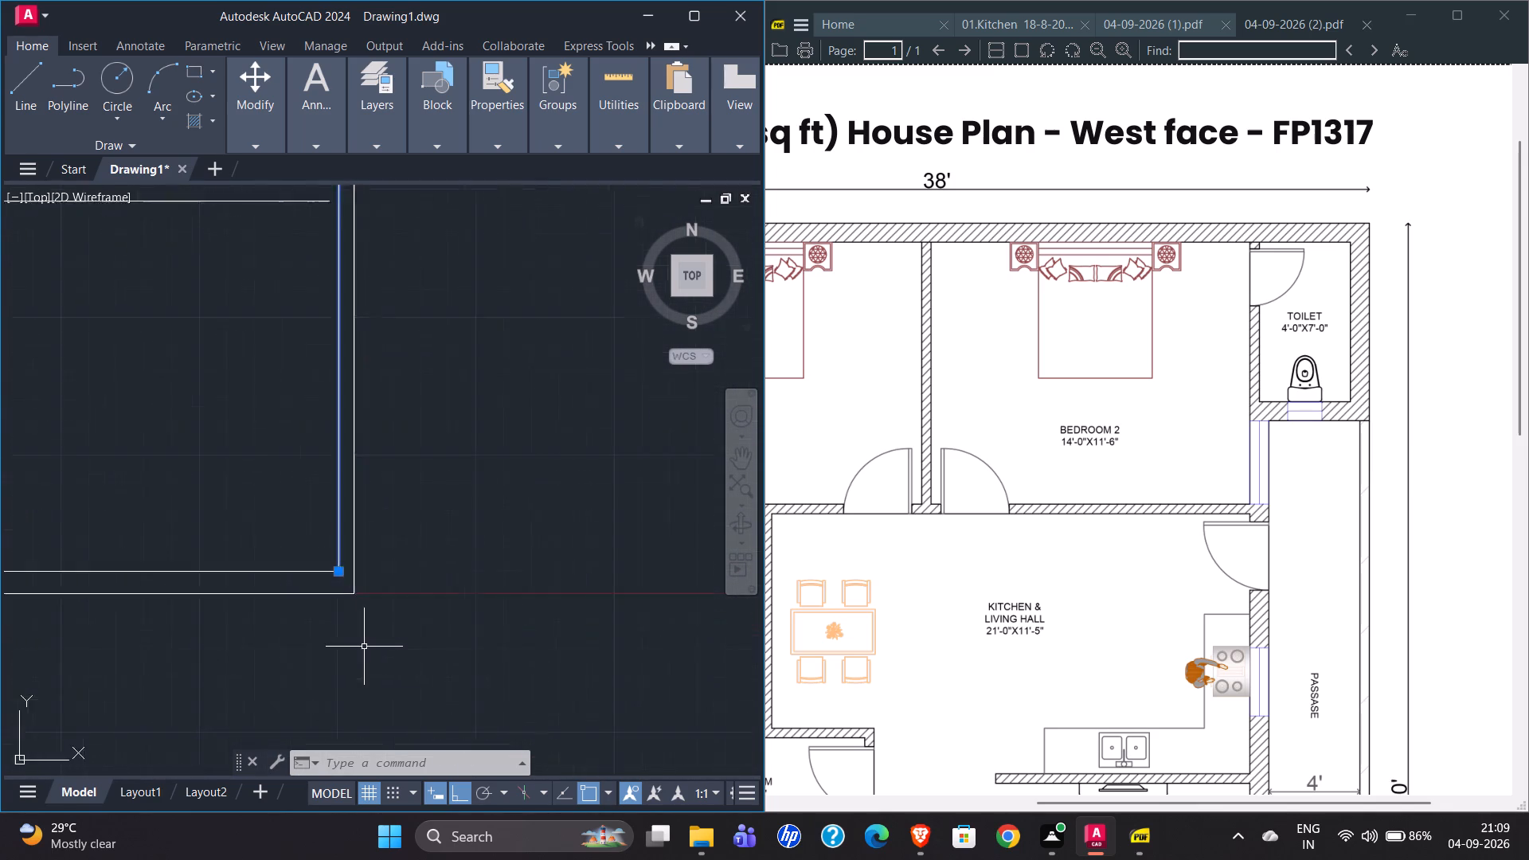
pyautogui.scroll(2, 364, 647)
pyautogui.scroll(2, 295, 510)
pyautogui.scroll(-6, 301, 541)
pyautogui.scroll(-2, 377, 416)
pyautogui.scroll(3, 362, 327)
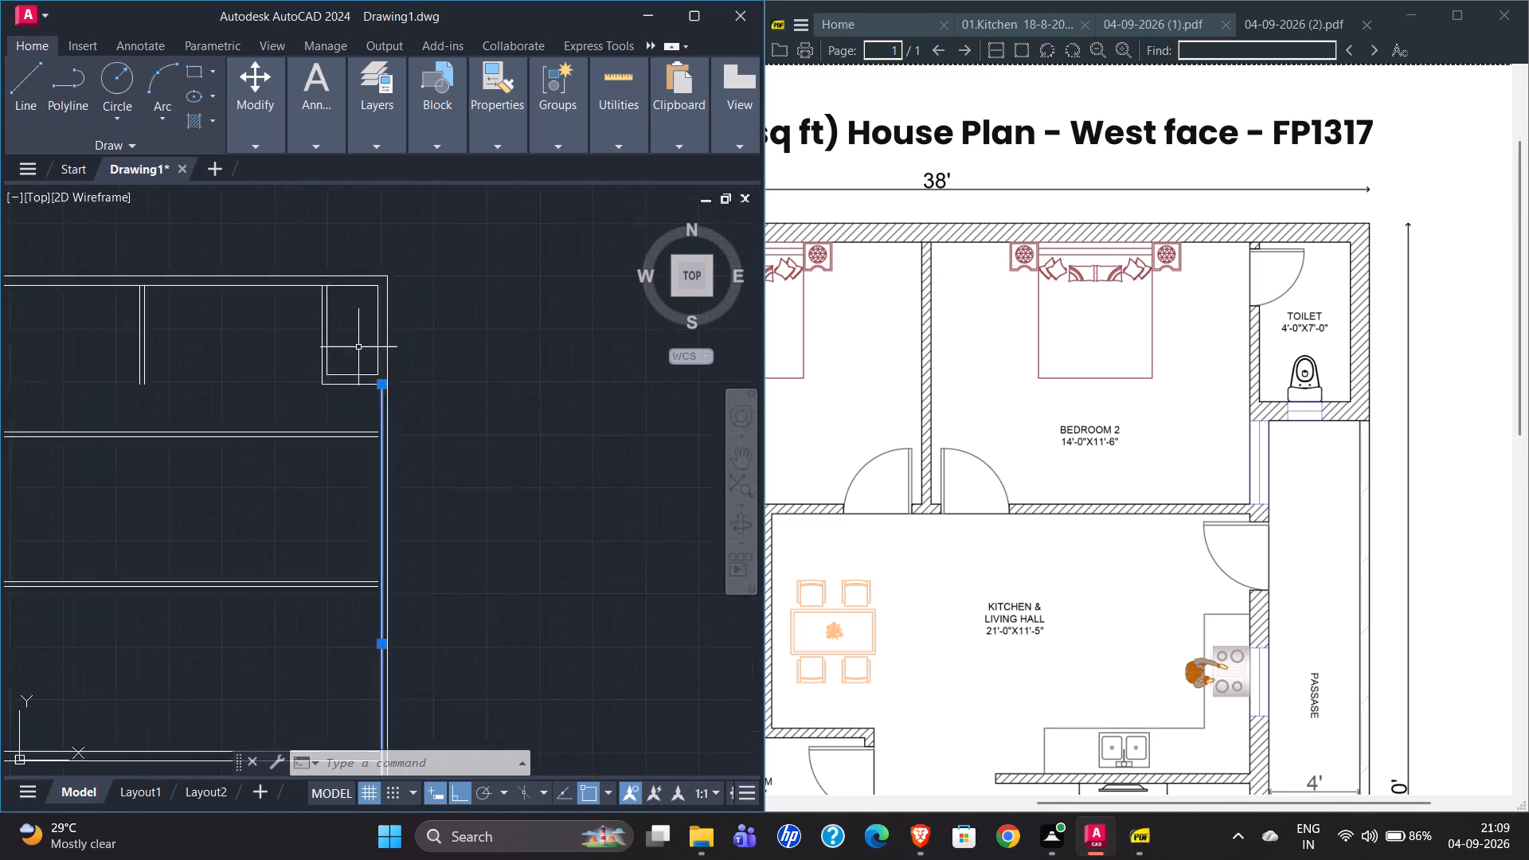
pyautogui.scroll(1, 359, 349)
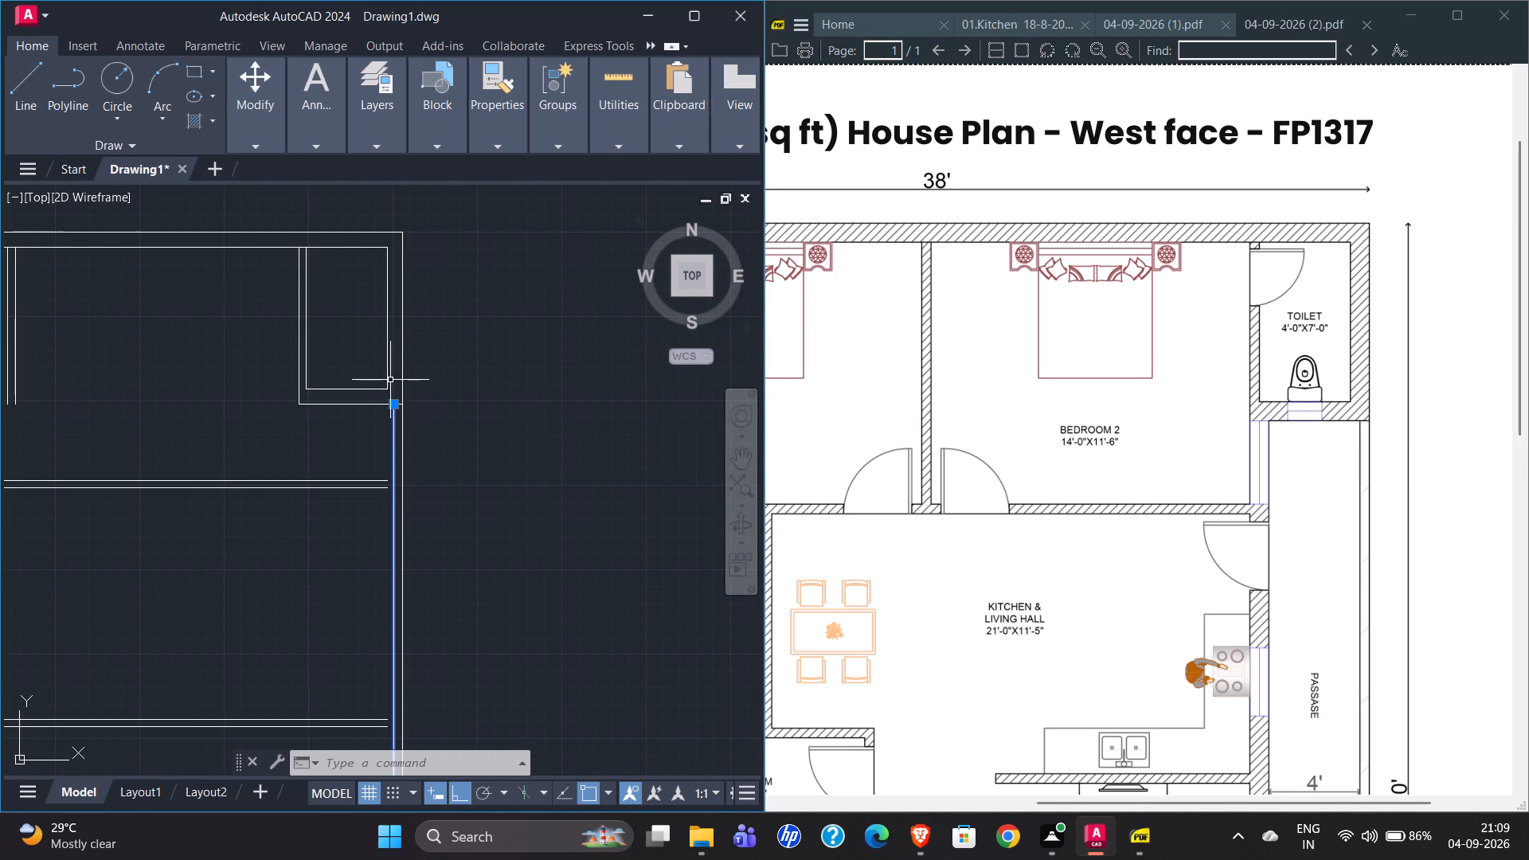
pyautogui.press('o')
pyautogui.press('Return')
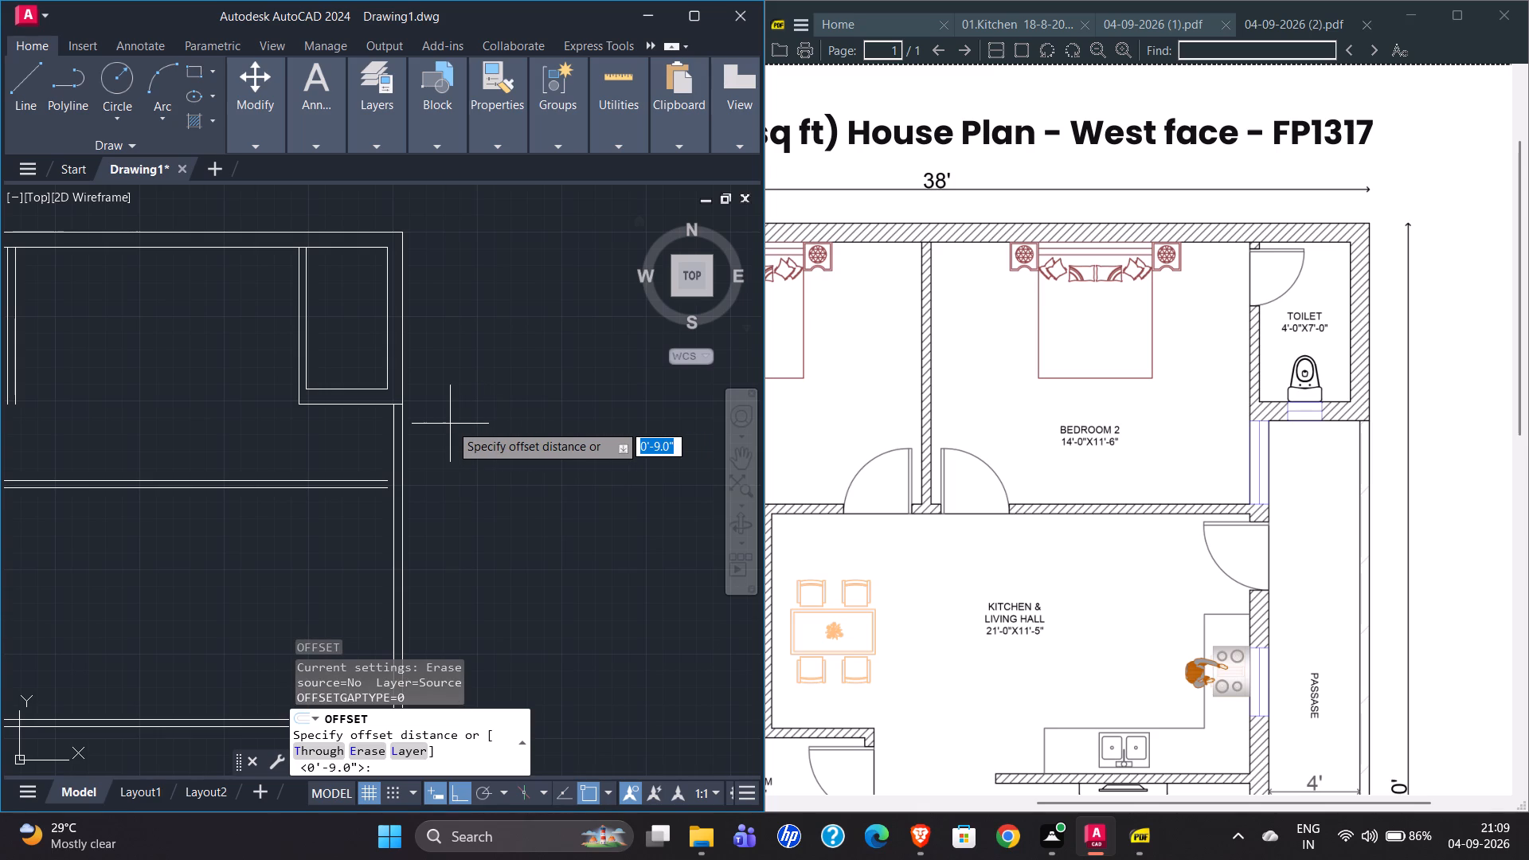
pyautogui.write('1"')
pyautogui.press('Return')
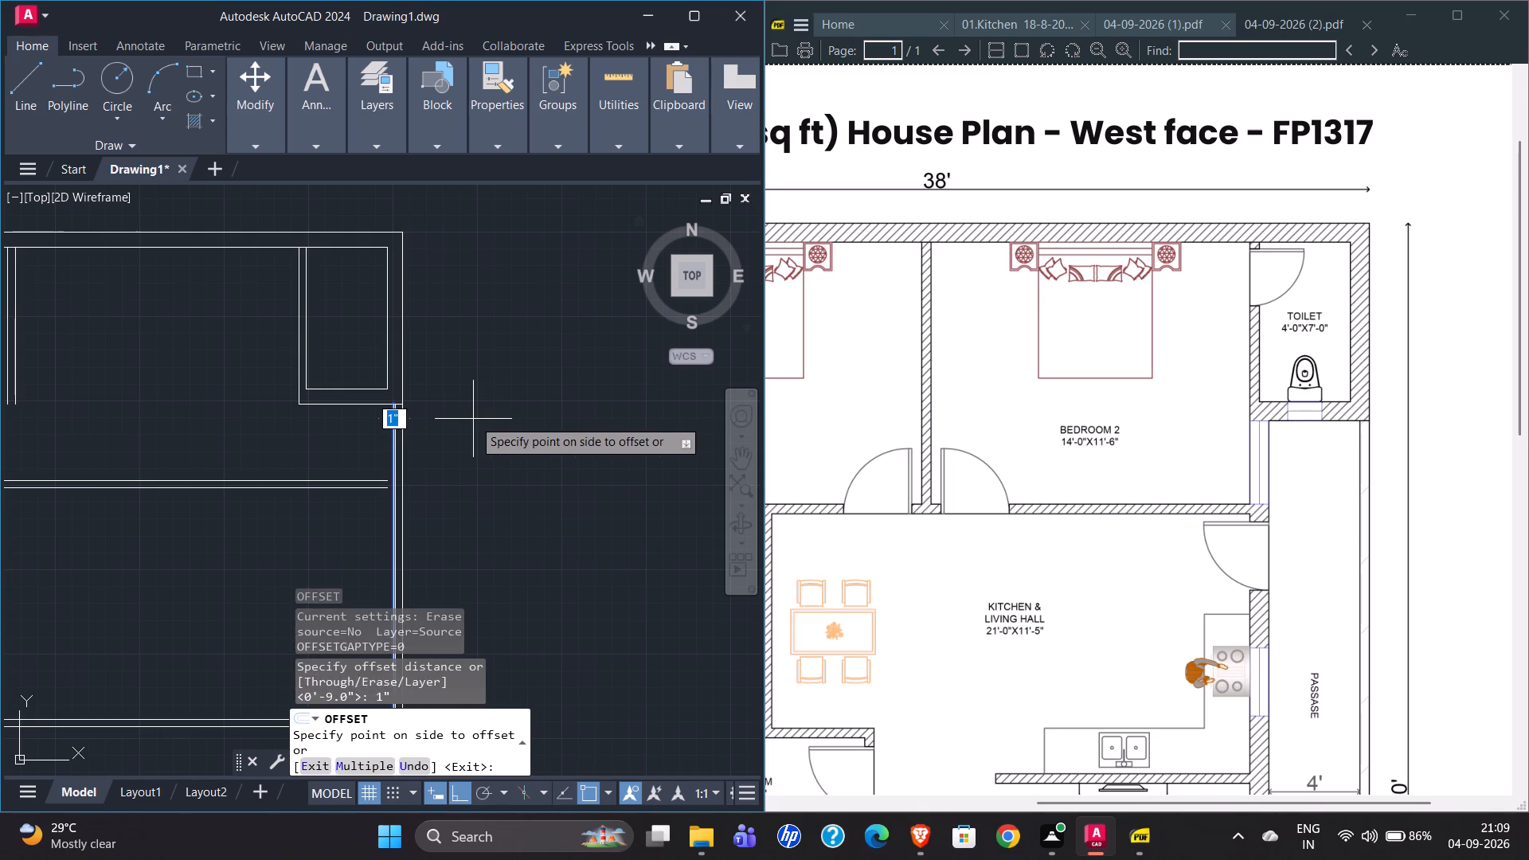
pyautogui.click(473, 419)
pyautogui.scroll(4, 416, 431)
pyautogui.scroll(-3, 423, 374)
pyautogui.press('Escape')
# Erase the original inner right boundary line, keeping the copy offset 1" outward.
pyautogui.click(382, 369)
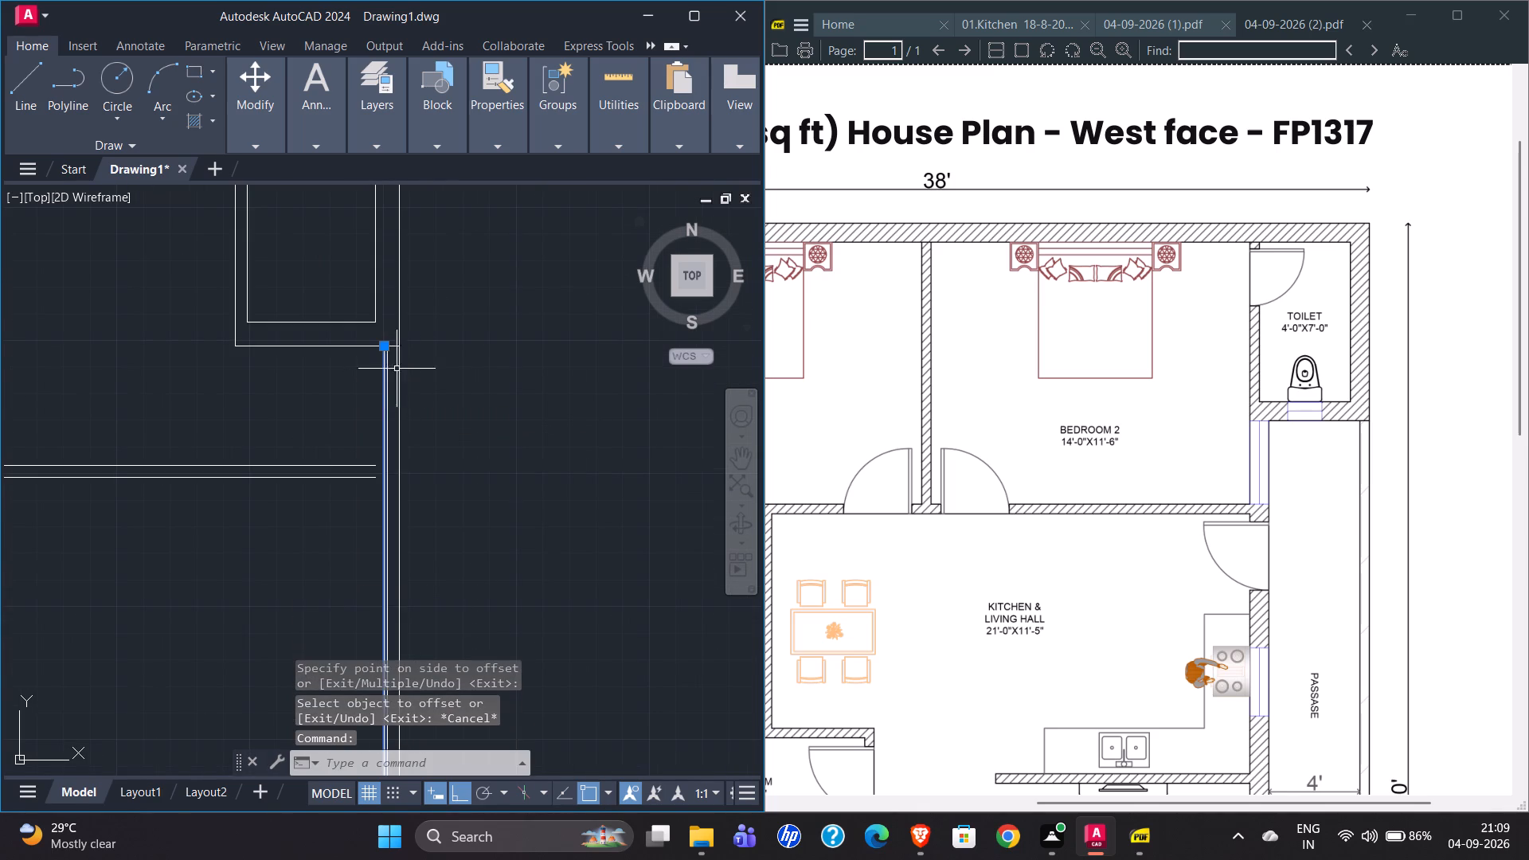
pyautogui.press('Delete')
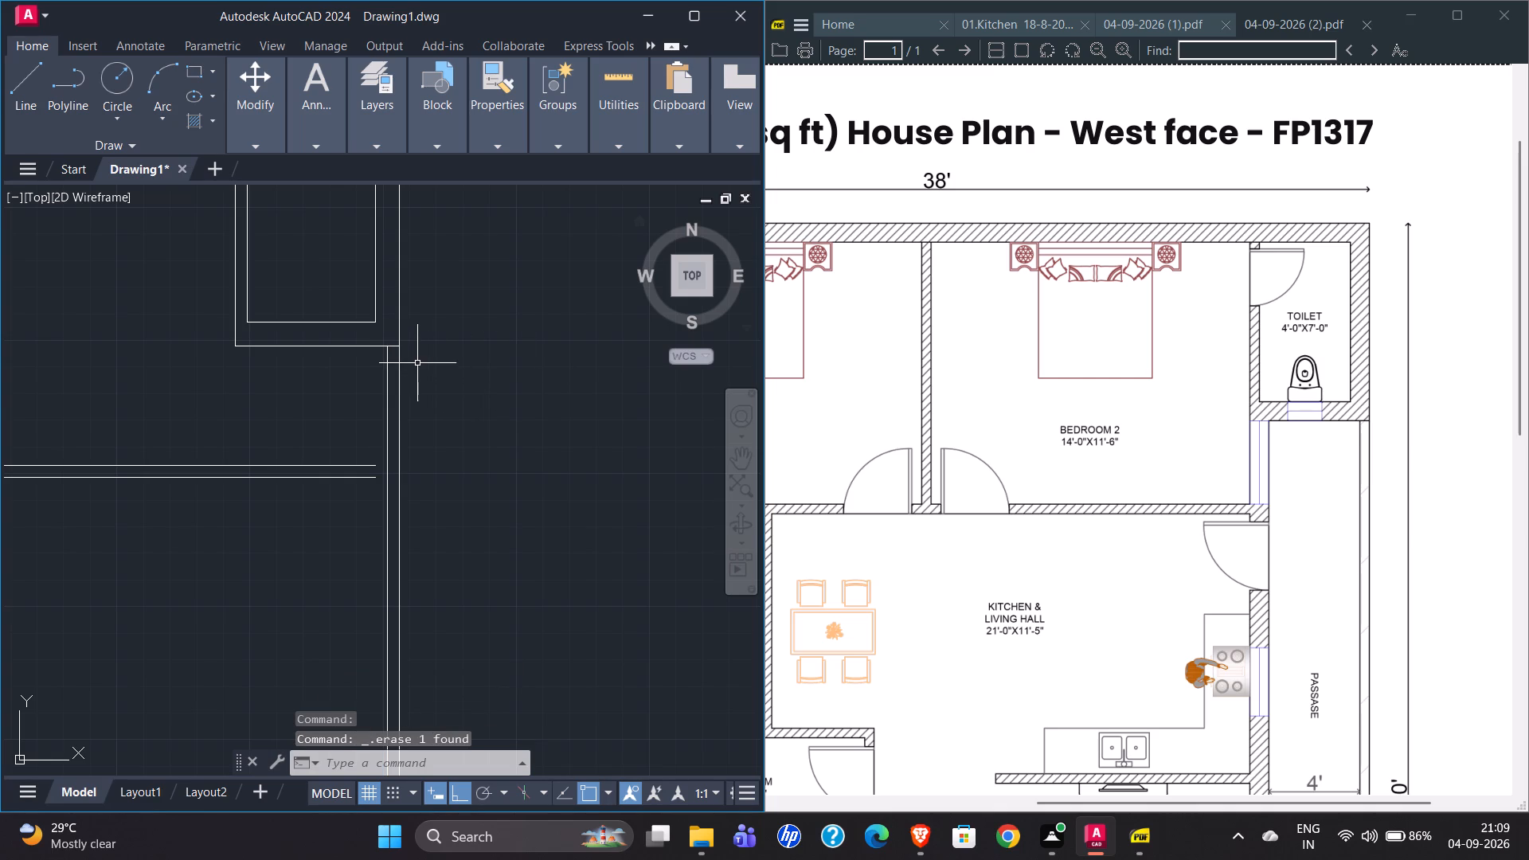
# Measure from the end of the 9" reference line to the inner right boundary line using a temporary line.
pyautogui.scroll(2, 385, 335)
pyautogui.scroll(-2, 489, 396)
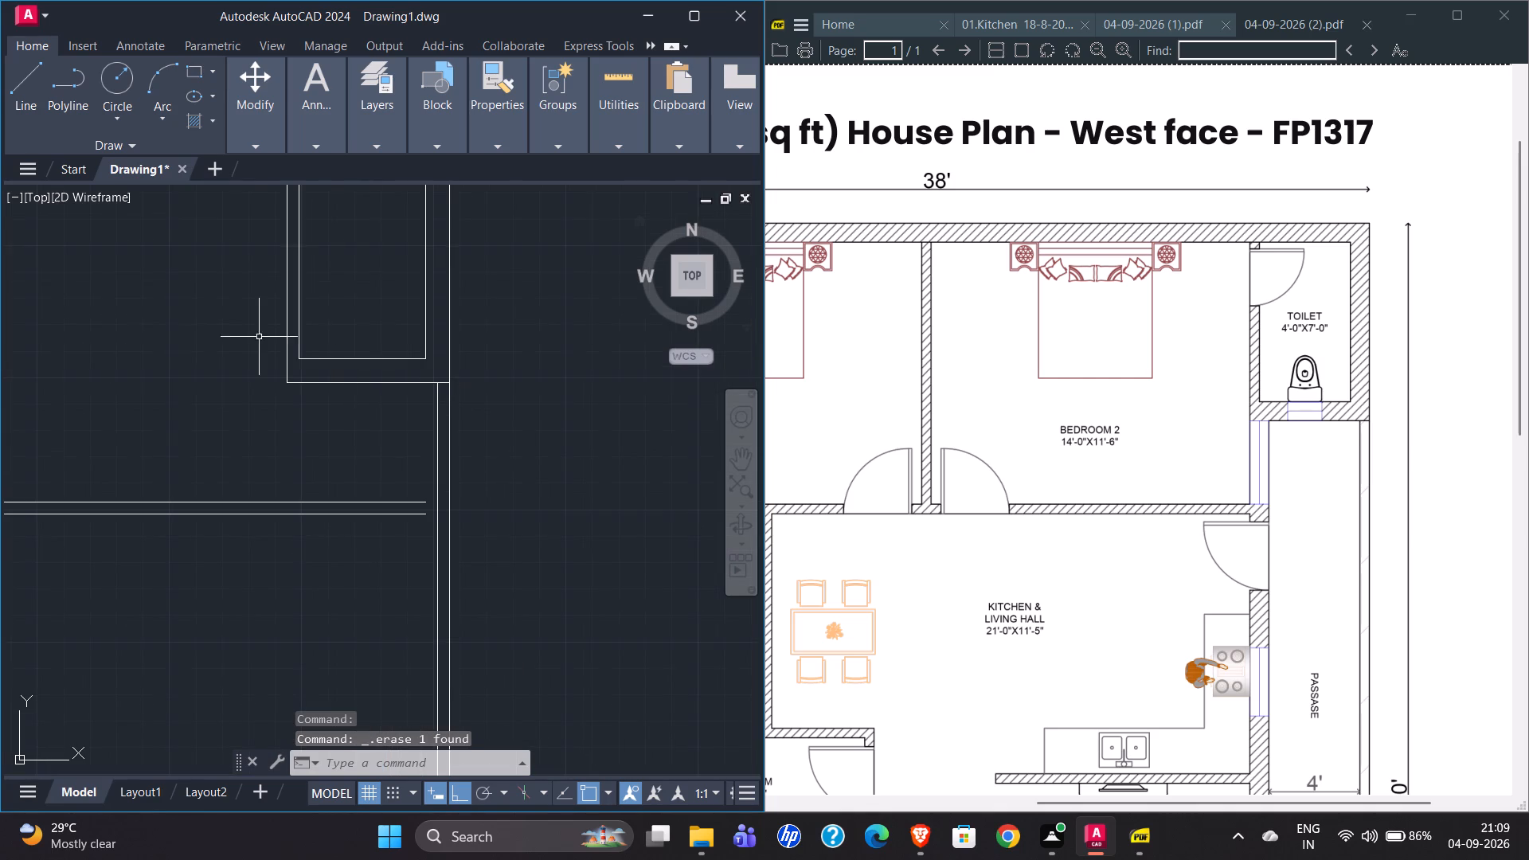
pyautogui.scroll(2, 247, 334)
pyautogui.click(11, 79)
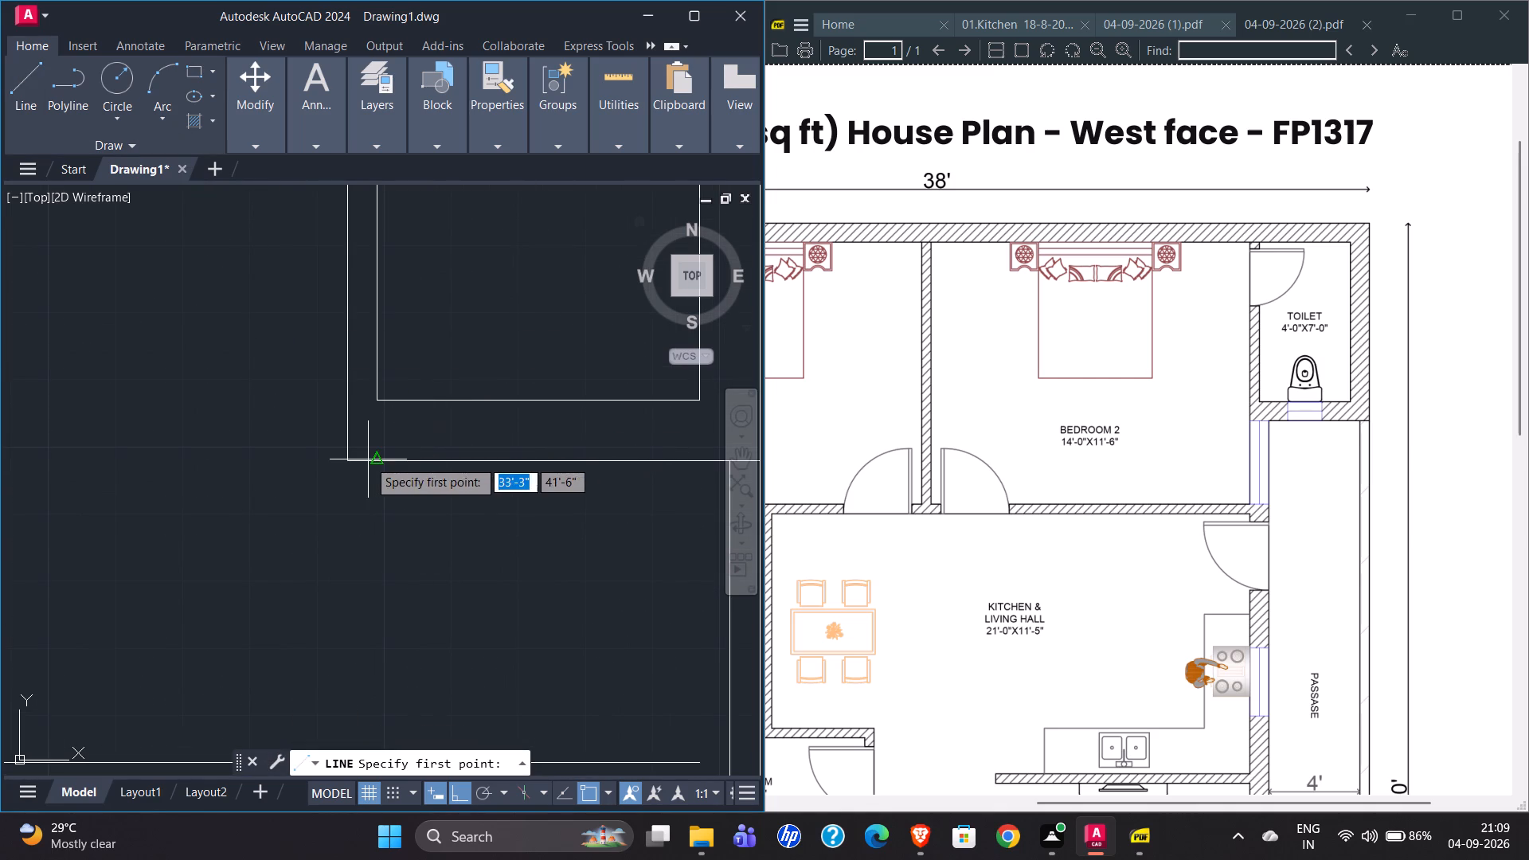
pyautogui.press('`')
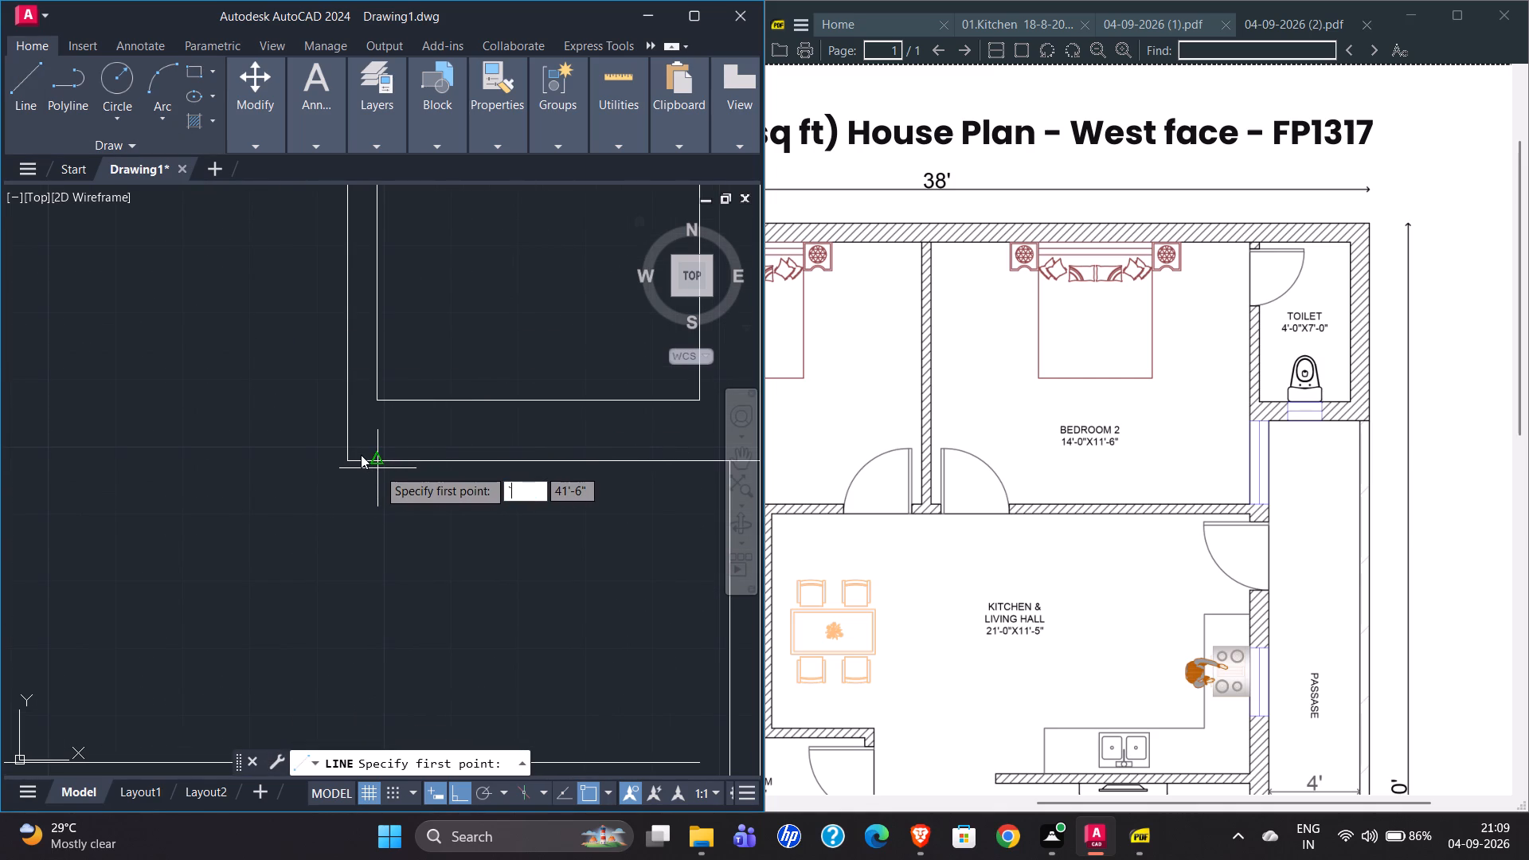
pyautogui.press('Escape')
pyautogui.click(364, 463)
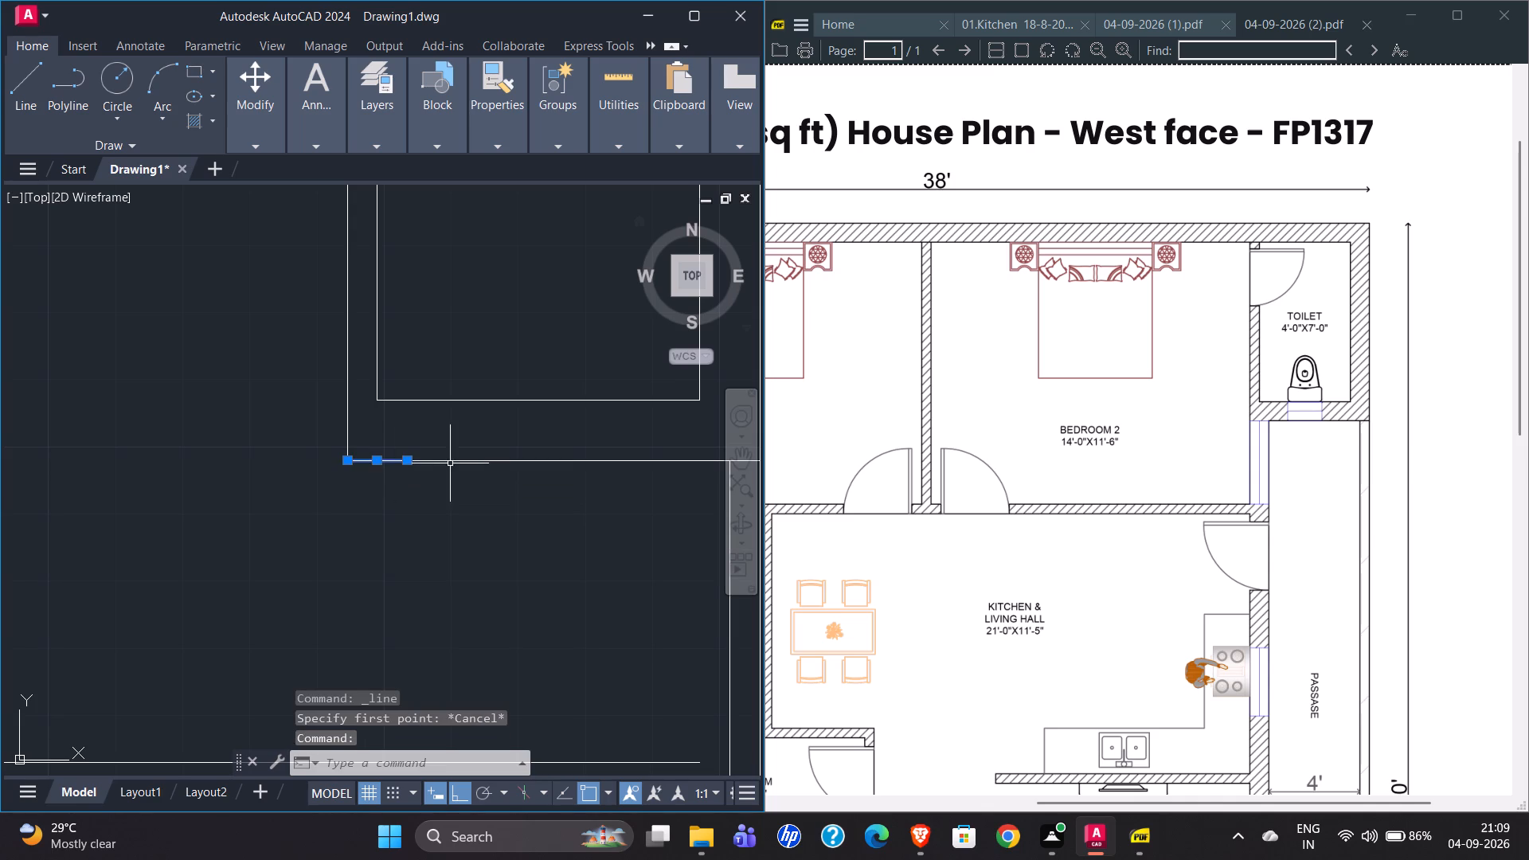
pyautogui.press('l')
pyautogui.press('Return')
pyautogui.click(404, 463)
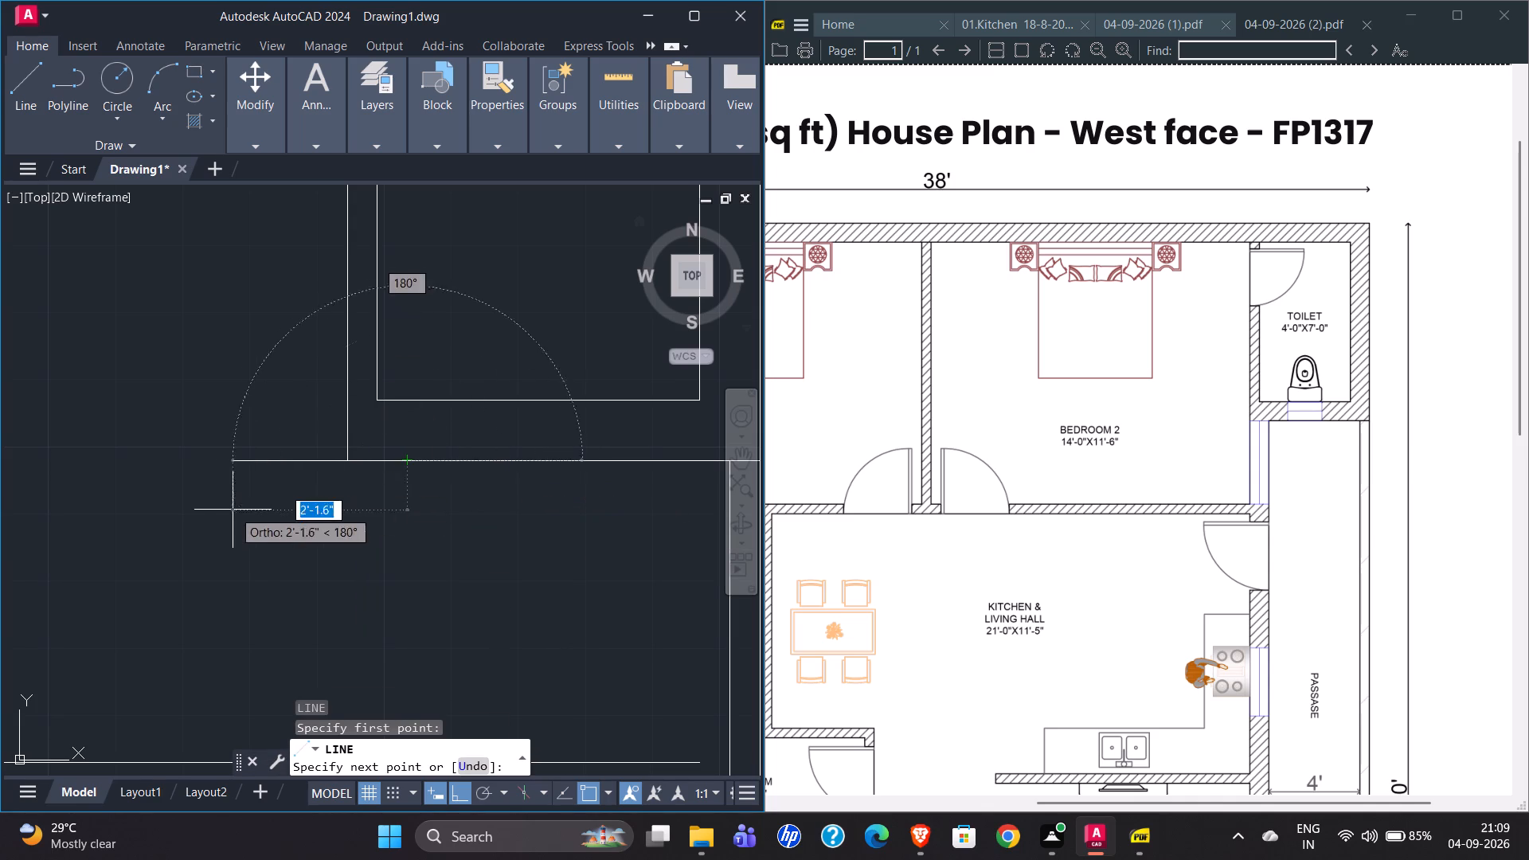
pyautogui.scroll(-1, 216, 524)
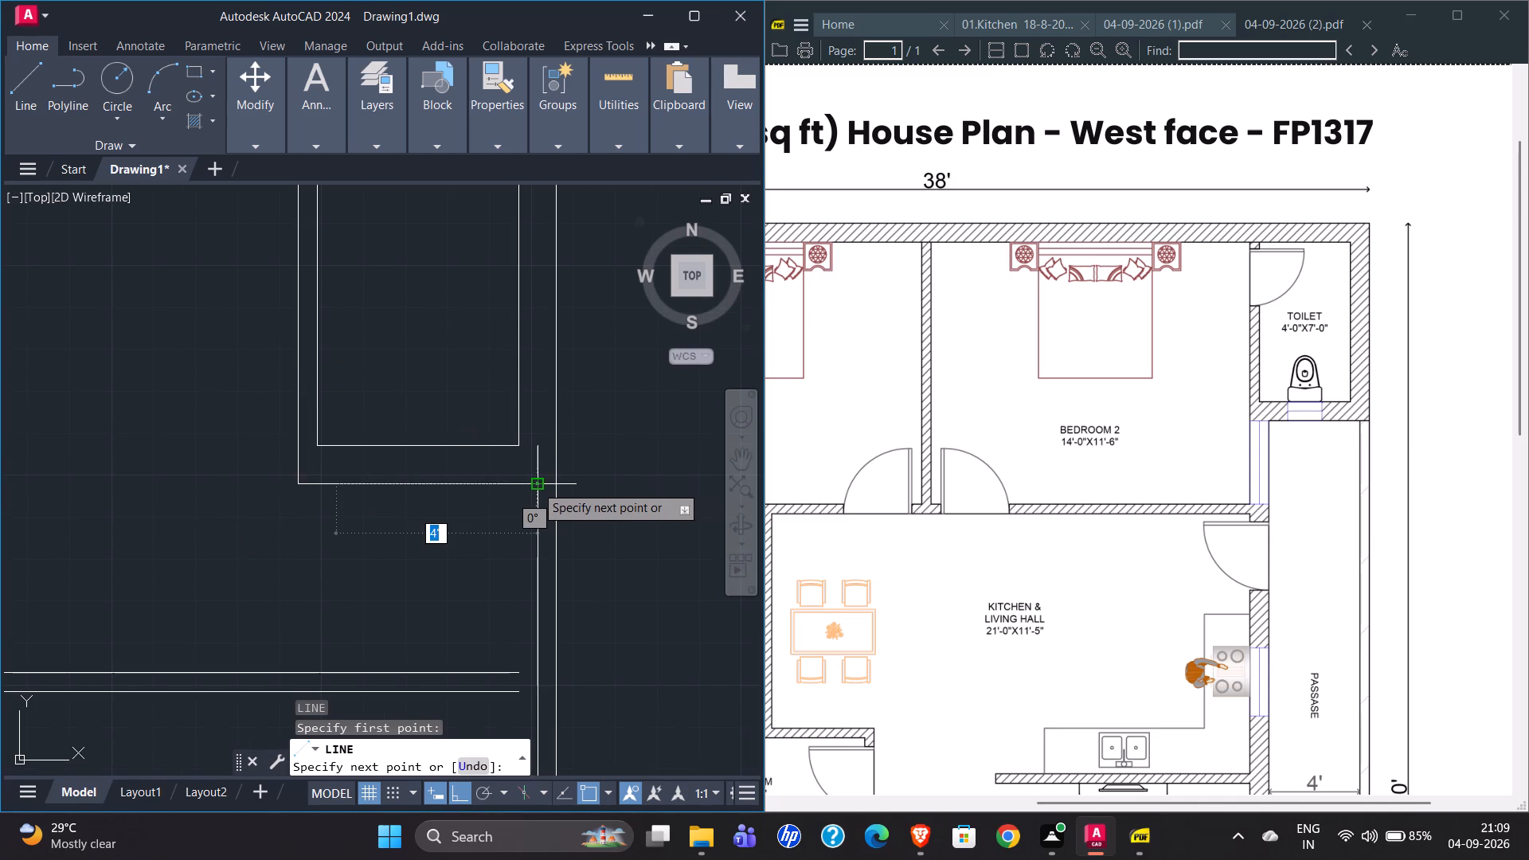
pyautogui.press('Escape')
# Erase the 9" reference line at the corner toilet's outer bottom-left corner.
pyautogui.click(309, 483)
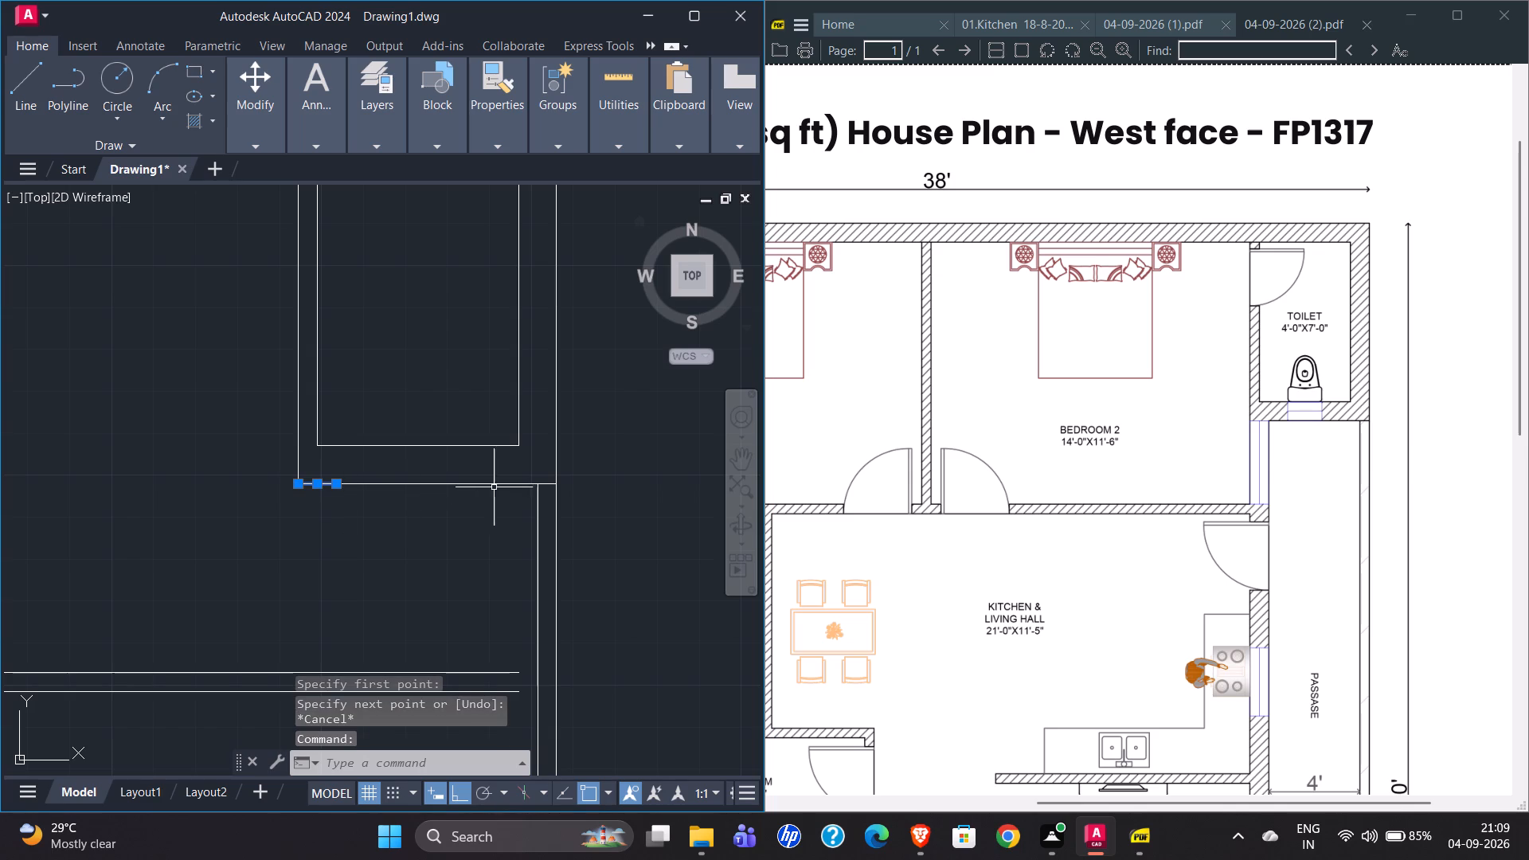
pyautogui.press('Delete')
# Extend the inner bottom wall line to meet the inner right boundary line at the bottom-right corner.
pyautogui.scroll(-2, 330, 428)
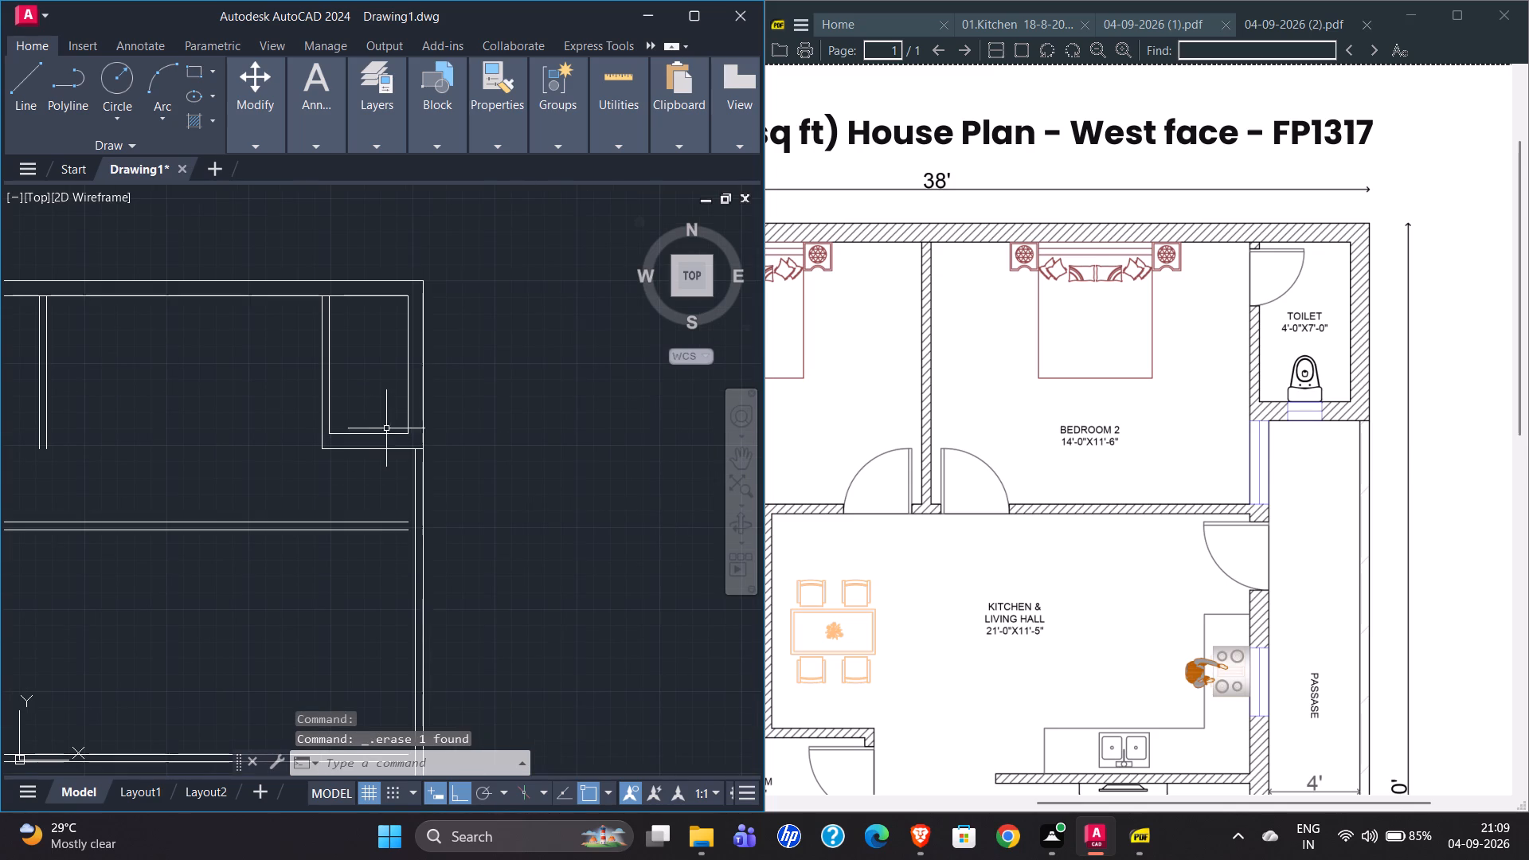
pyautogui.scroll(-2, 394, 459)
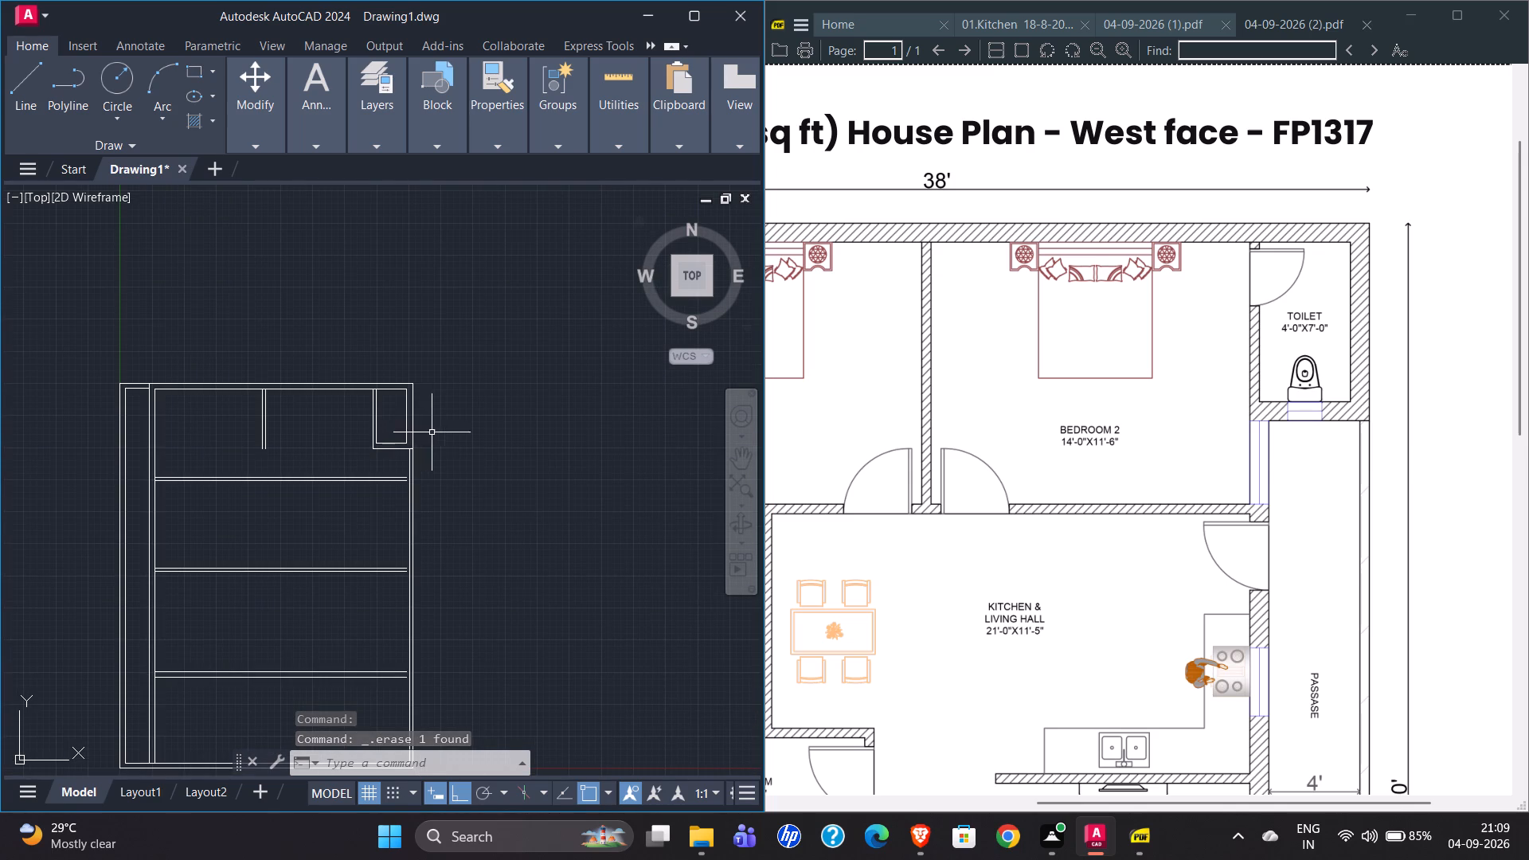
pyautogui.scroll(-2, 328, 483)
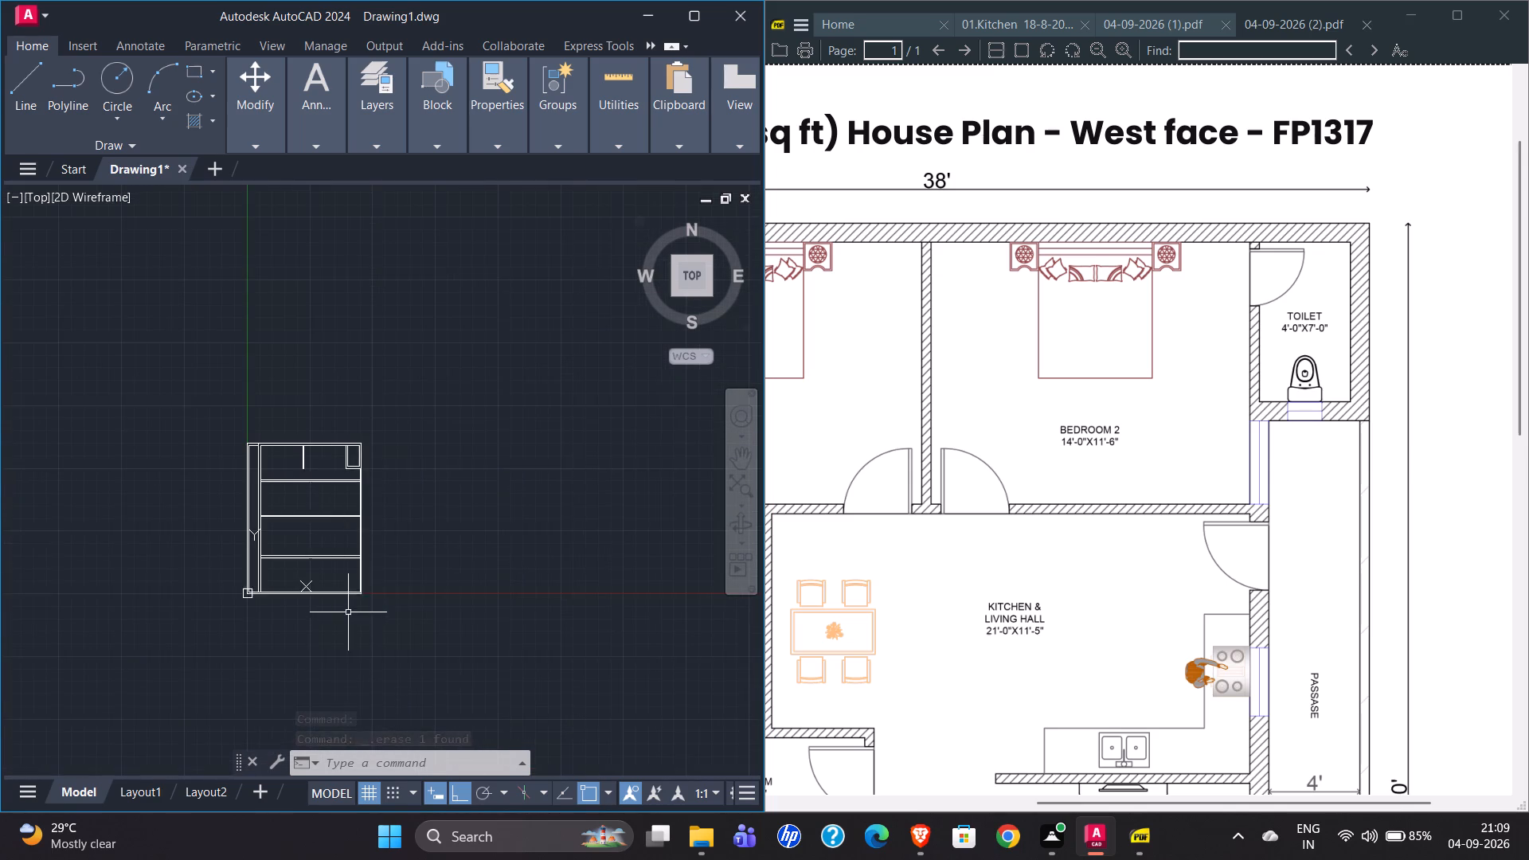
pyautogui.scroll(4, 346, 615)
pyautogui.scroll(3, 407, 517)
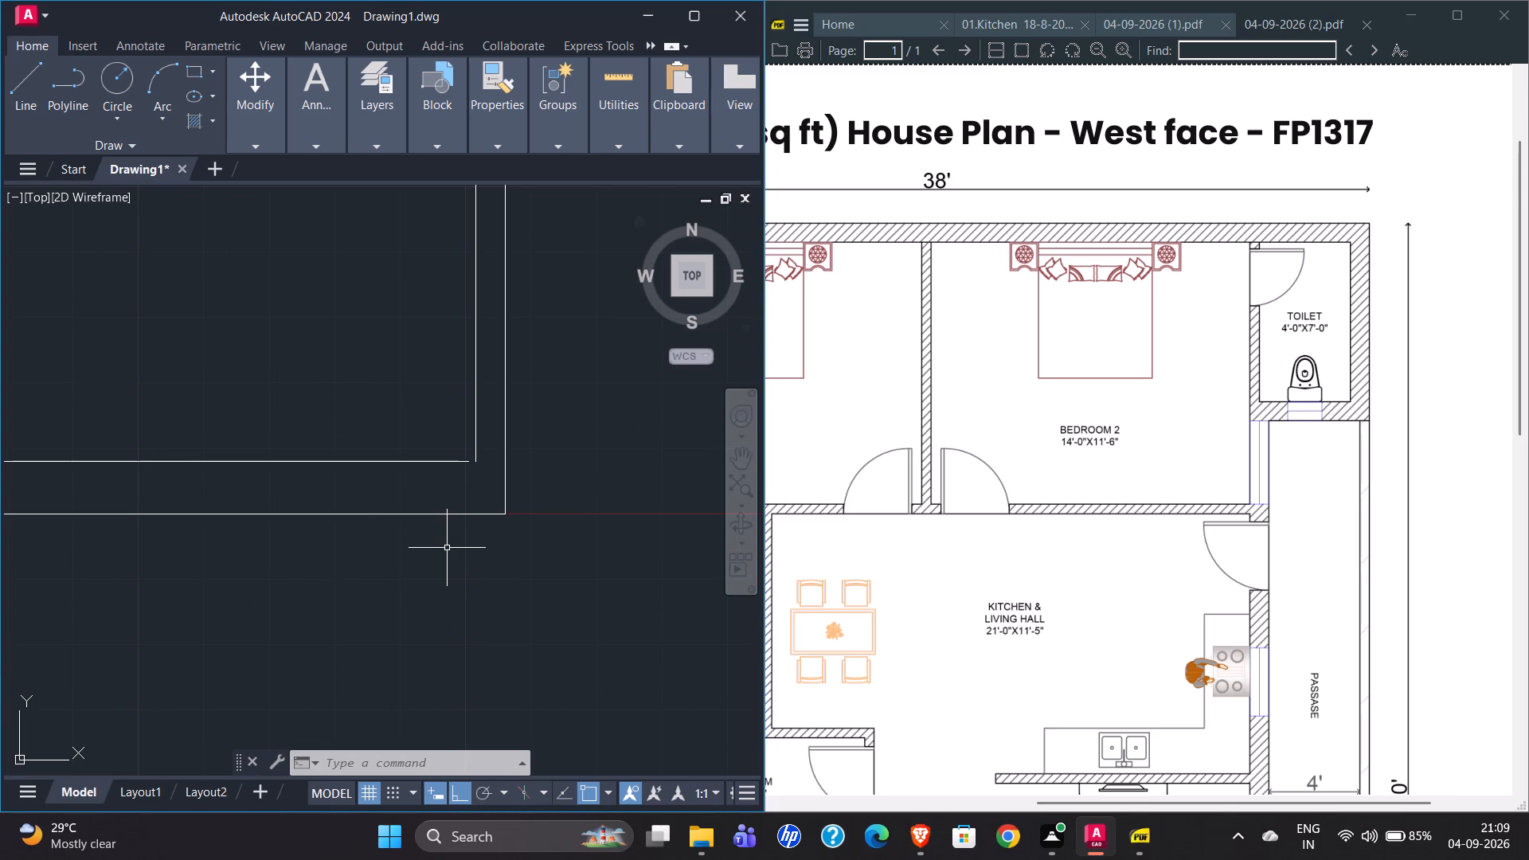
pyautogui.scroll(-5, 456, 550)
pyautogui.scroll(4, 203, 549)
pyautogui.scroll(-3, 188, 546)
pyautogui.write('EX')
pyautogui.press('Return')
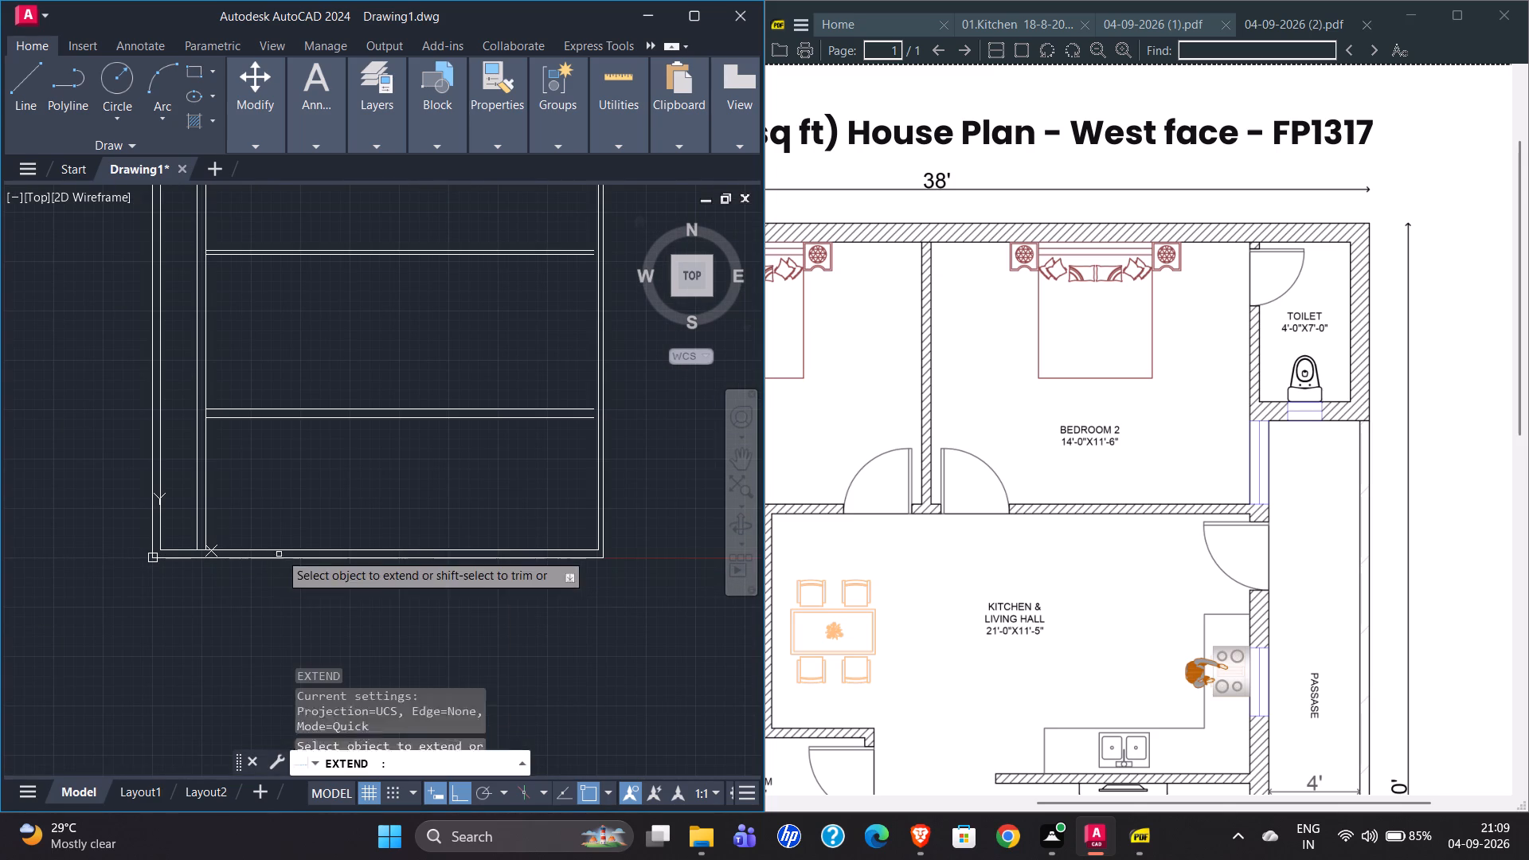
pyautogui.scroll(4, 628, 561)
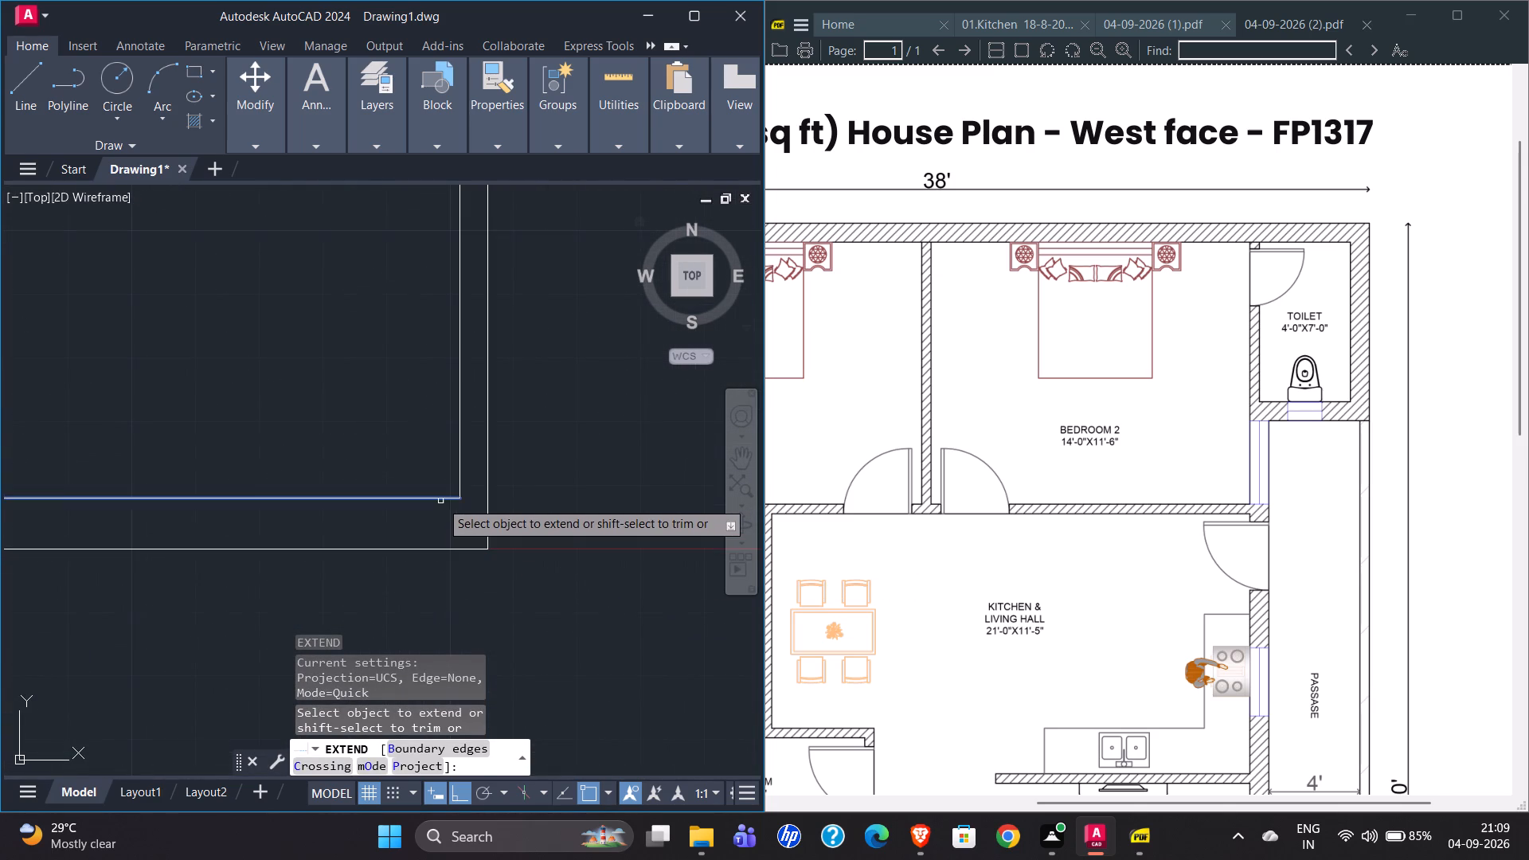
pyautogui.click(440, 501)
# Extend the three pairs of horizontal room wall lines to the inner right boundary line.
pyautogui.scroll(-4, 456, 592)
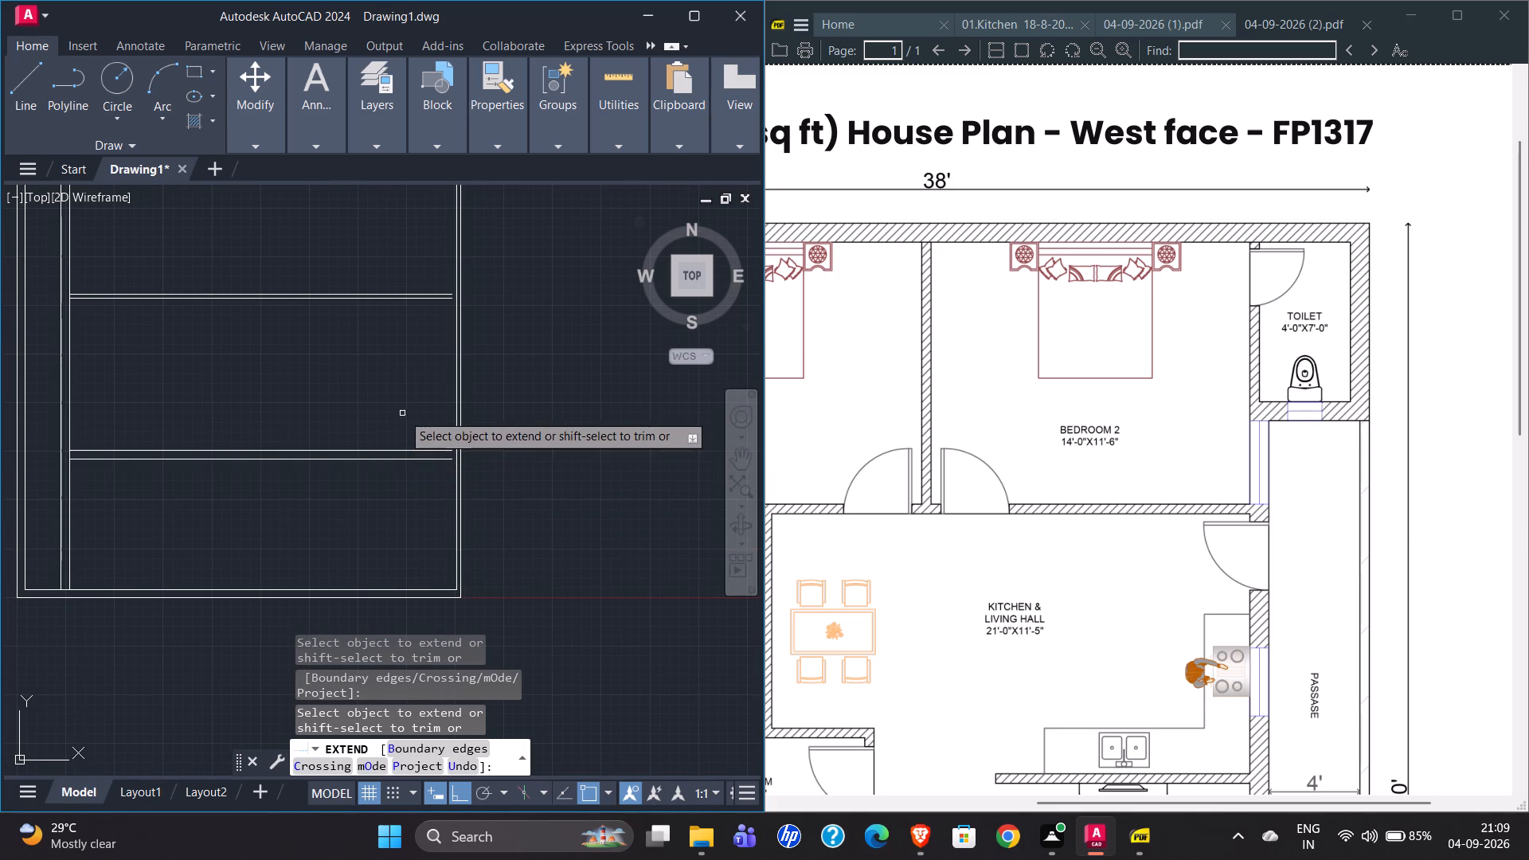
pyautogui.moveTo(402, 413); pyautogui.dragTo(399, 500)
pyautogui.moveTo(383, 252); pyautogui.dragTo(385, 377)
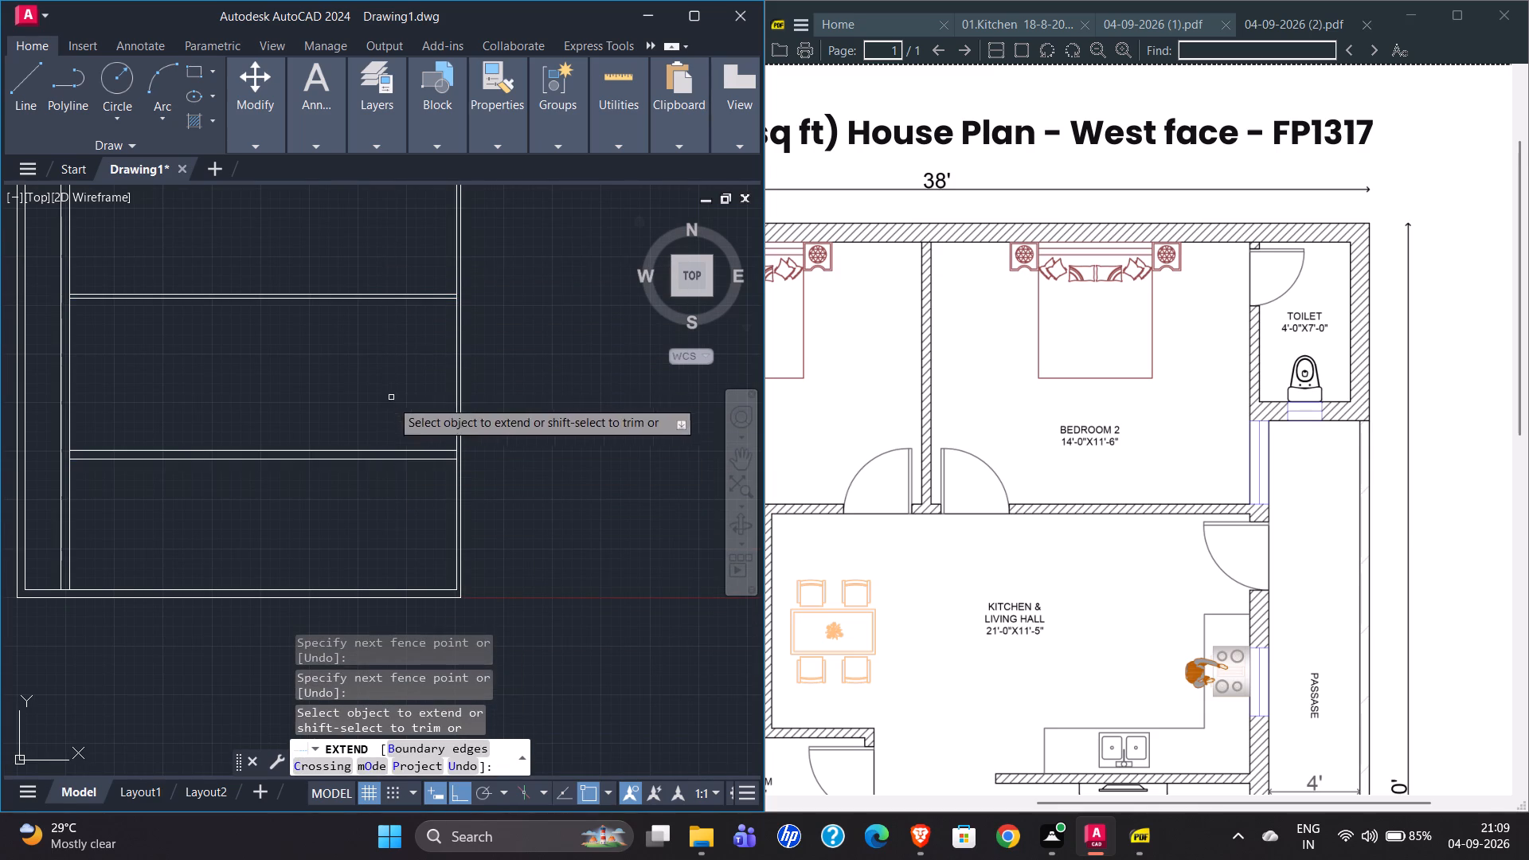
pyautogui.scroll(-3, 391, 552)
pyautogui.scroll(3, 363, 436)
pyautogui.moveTo(372, 456); pyautogui.dragTo(374, 471)
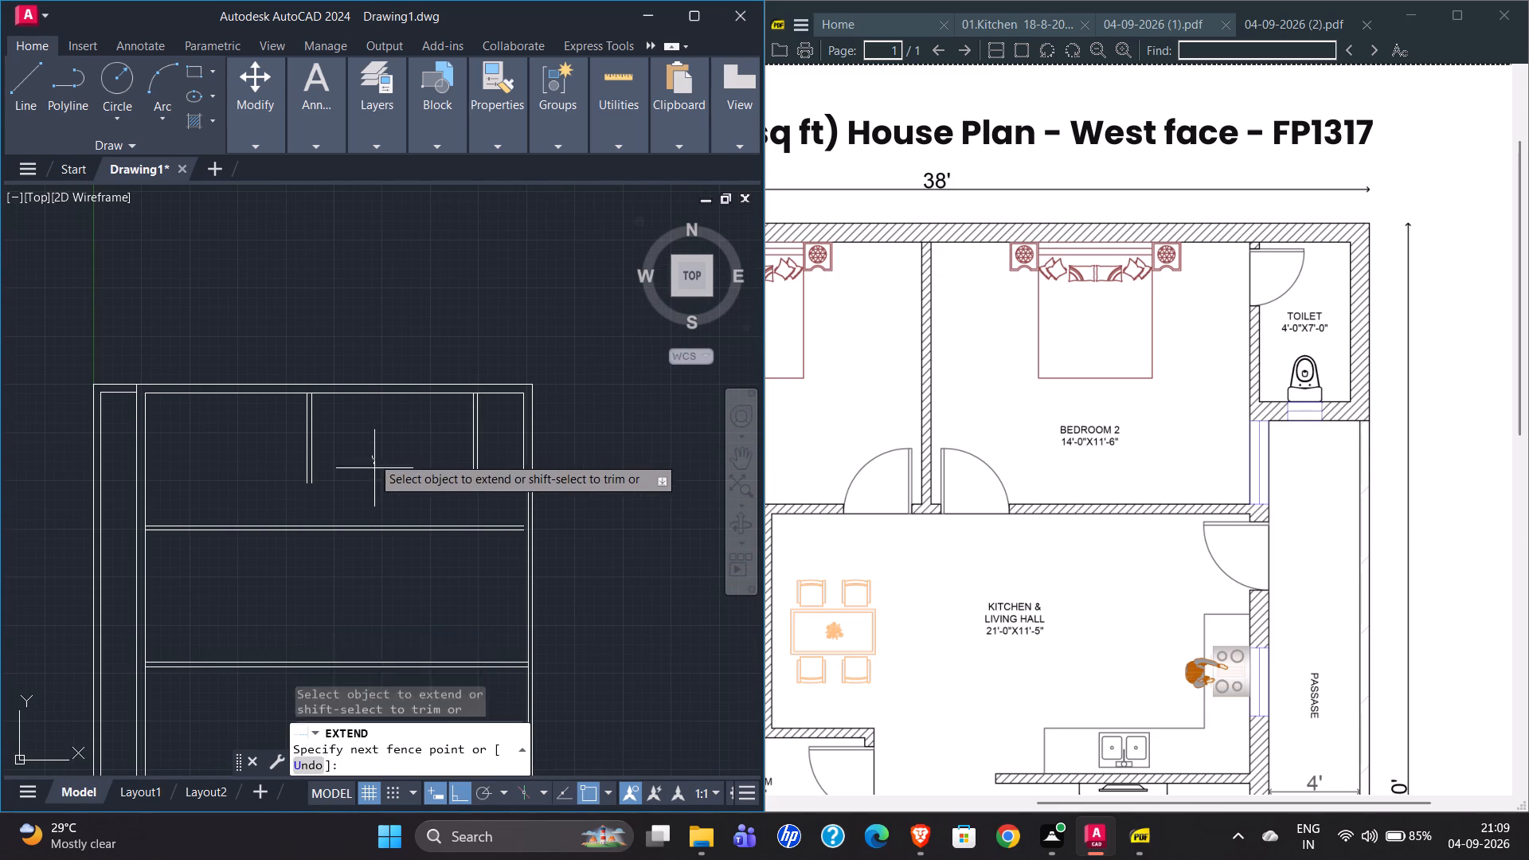
pyautogui.moveTo(374, 471); pyautogui.dragTo(377, 559)
# Extend both lines of the vertical bedroom partition down to the first horizontal wall.
pyautogui.moveTo(262, 471); pyautogui.dragTo(348, 466)
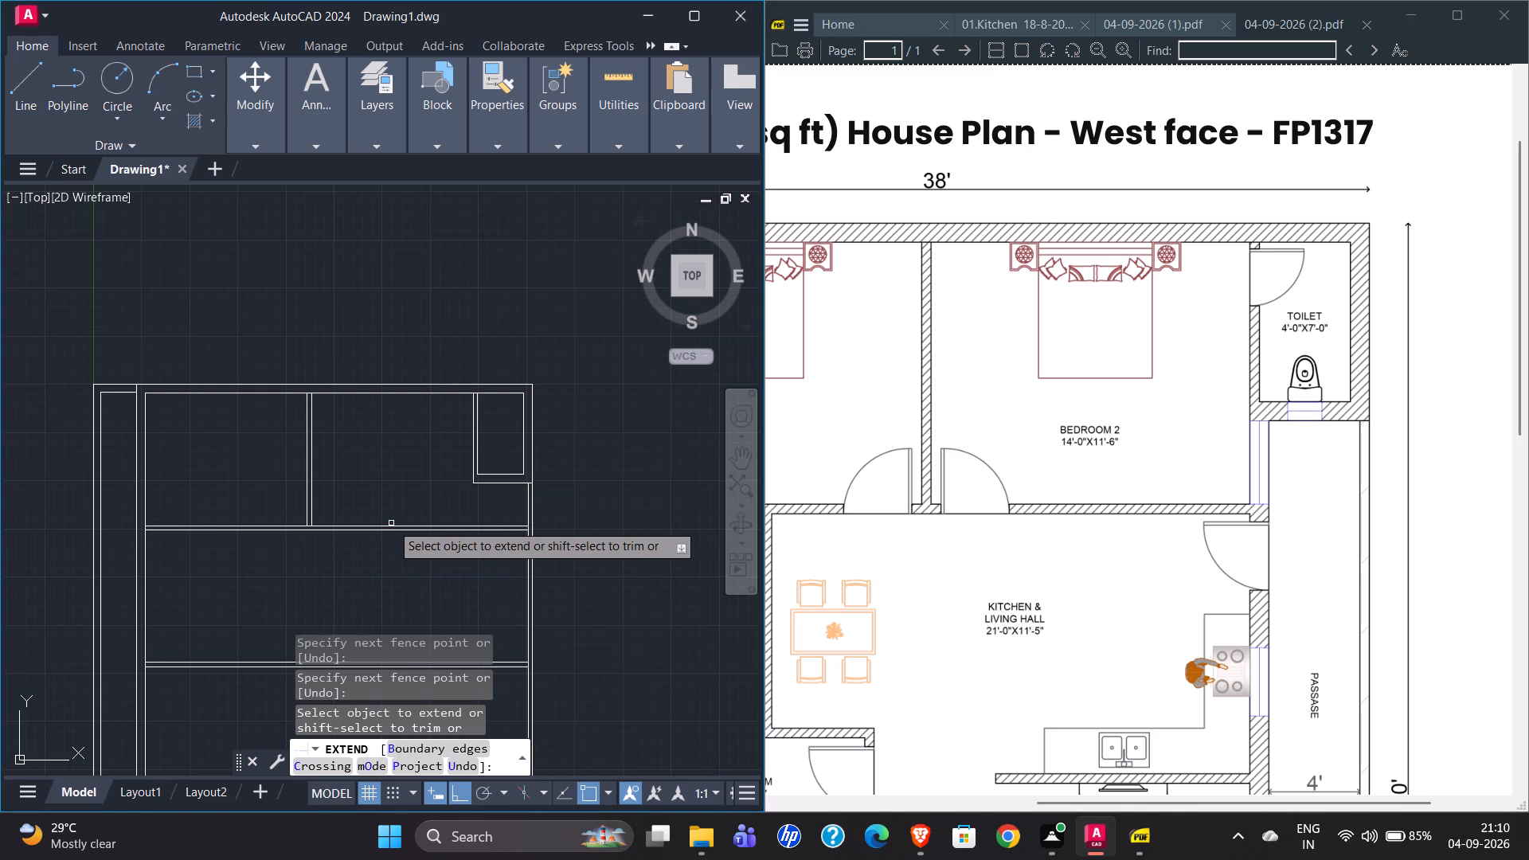
pyautogui.press('Escape')
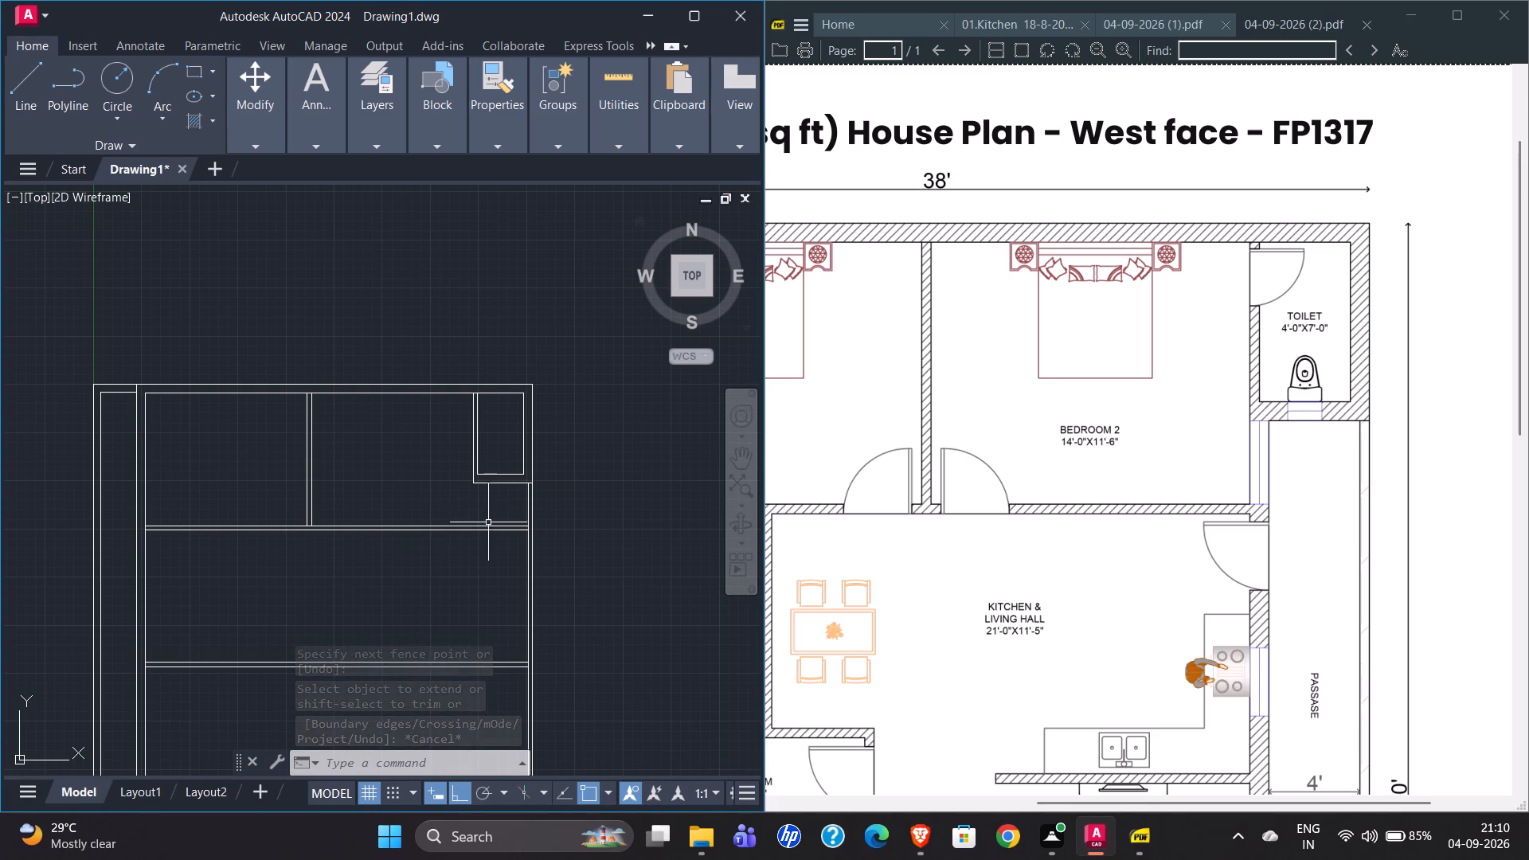
# Offset the inner right boundary line 4' to the left to mark the passage width.
pyautogui.scroll(3, 517, 544)
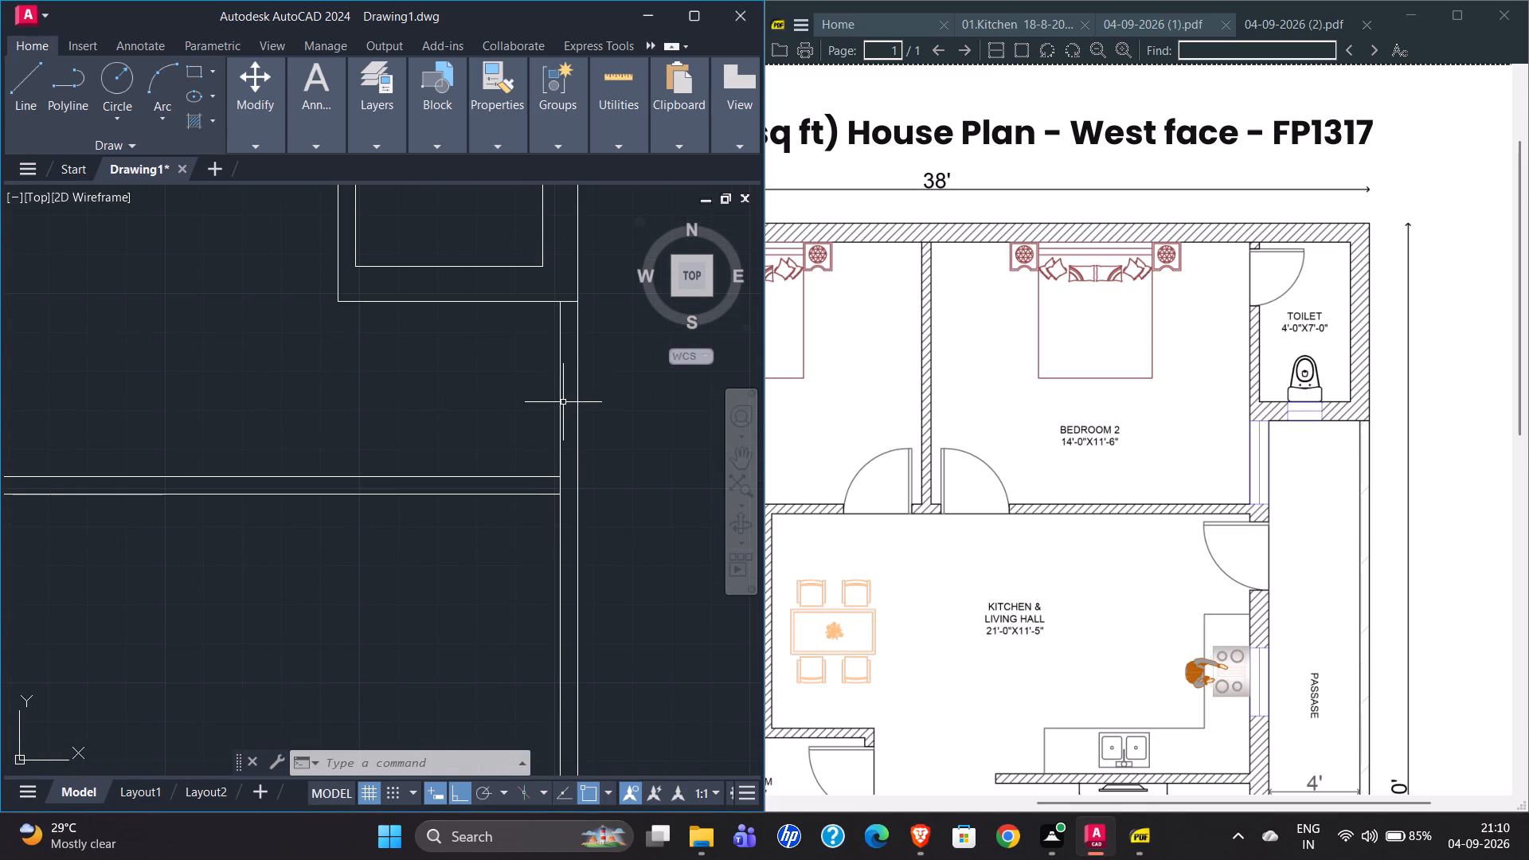
pyautogui.click(561, 401)
pyautogui.press('o')
pyautogui.press('Return')
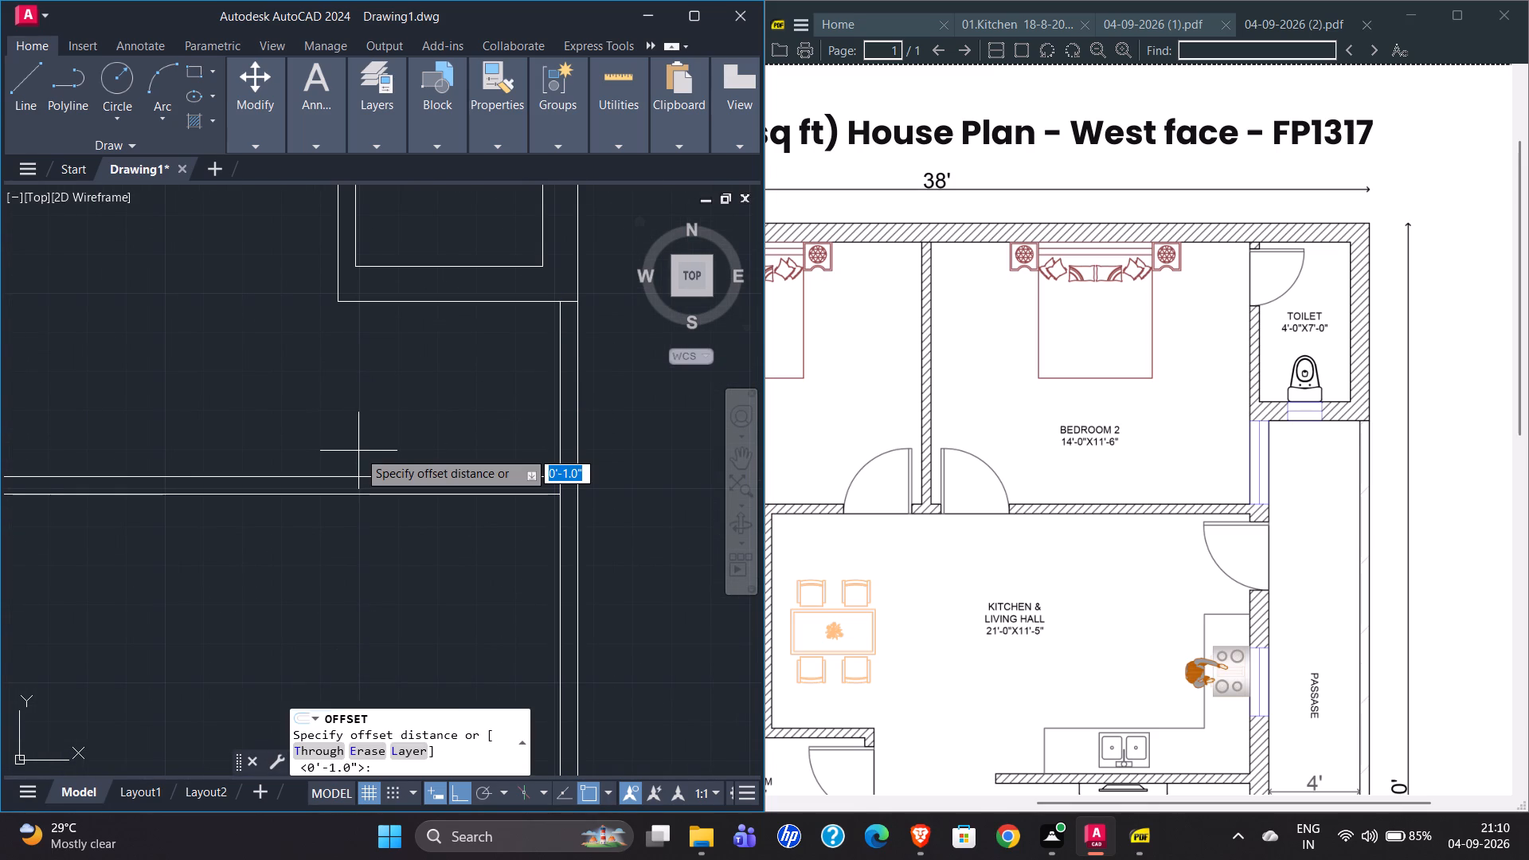
pyautogui.write("4'")
pyautogui.press('Return')
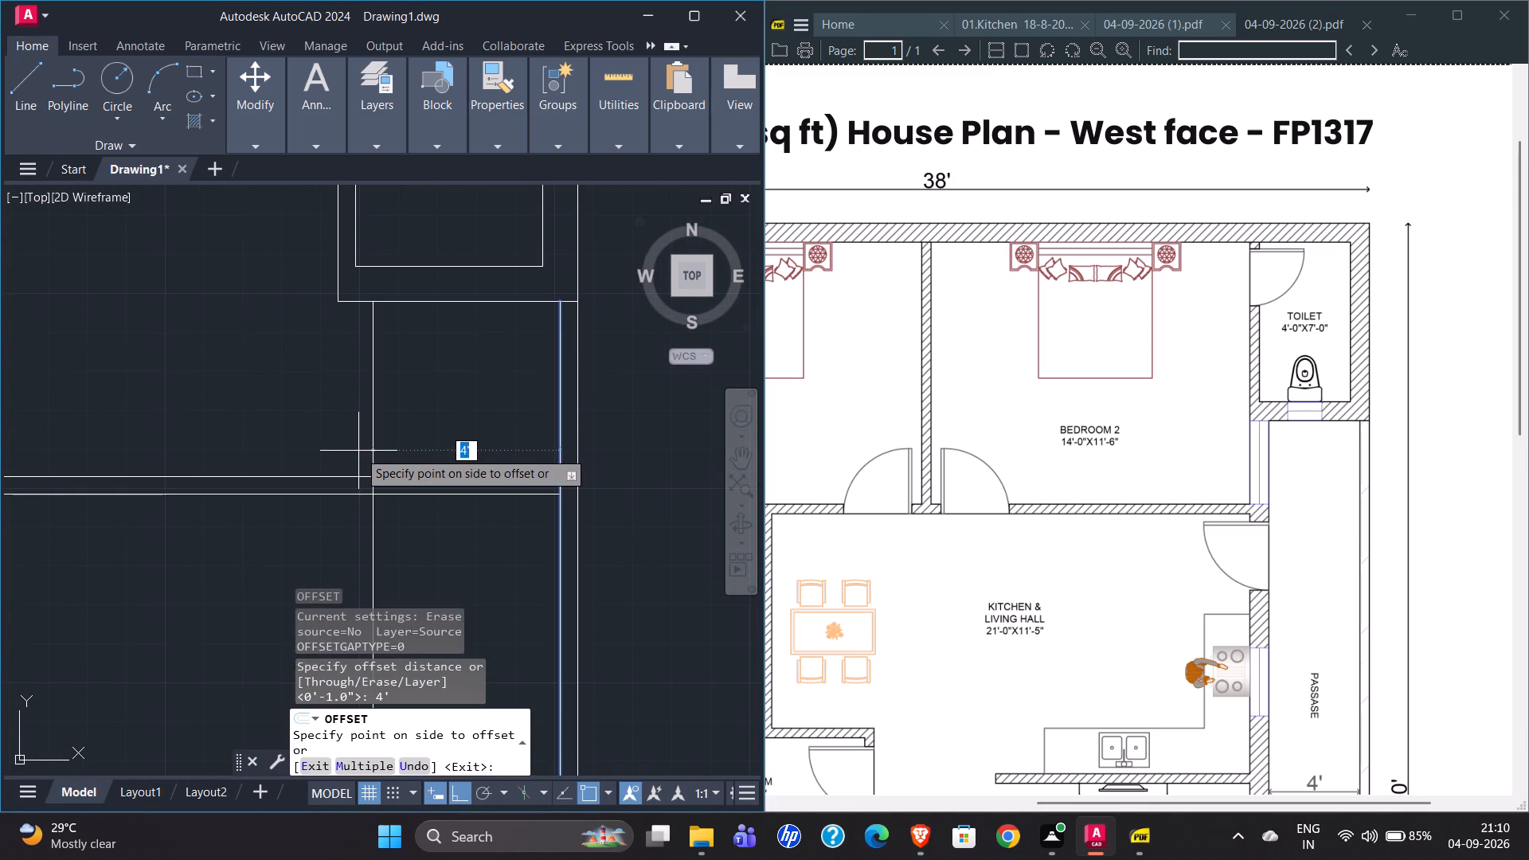
pyautogui.click(332, 449)
# Offset the passage line 9" to the left to give the passage wall its thickness.
pyautogui.click(371, 402)
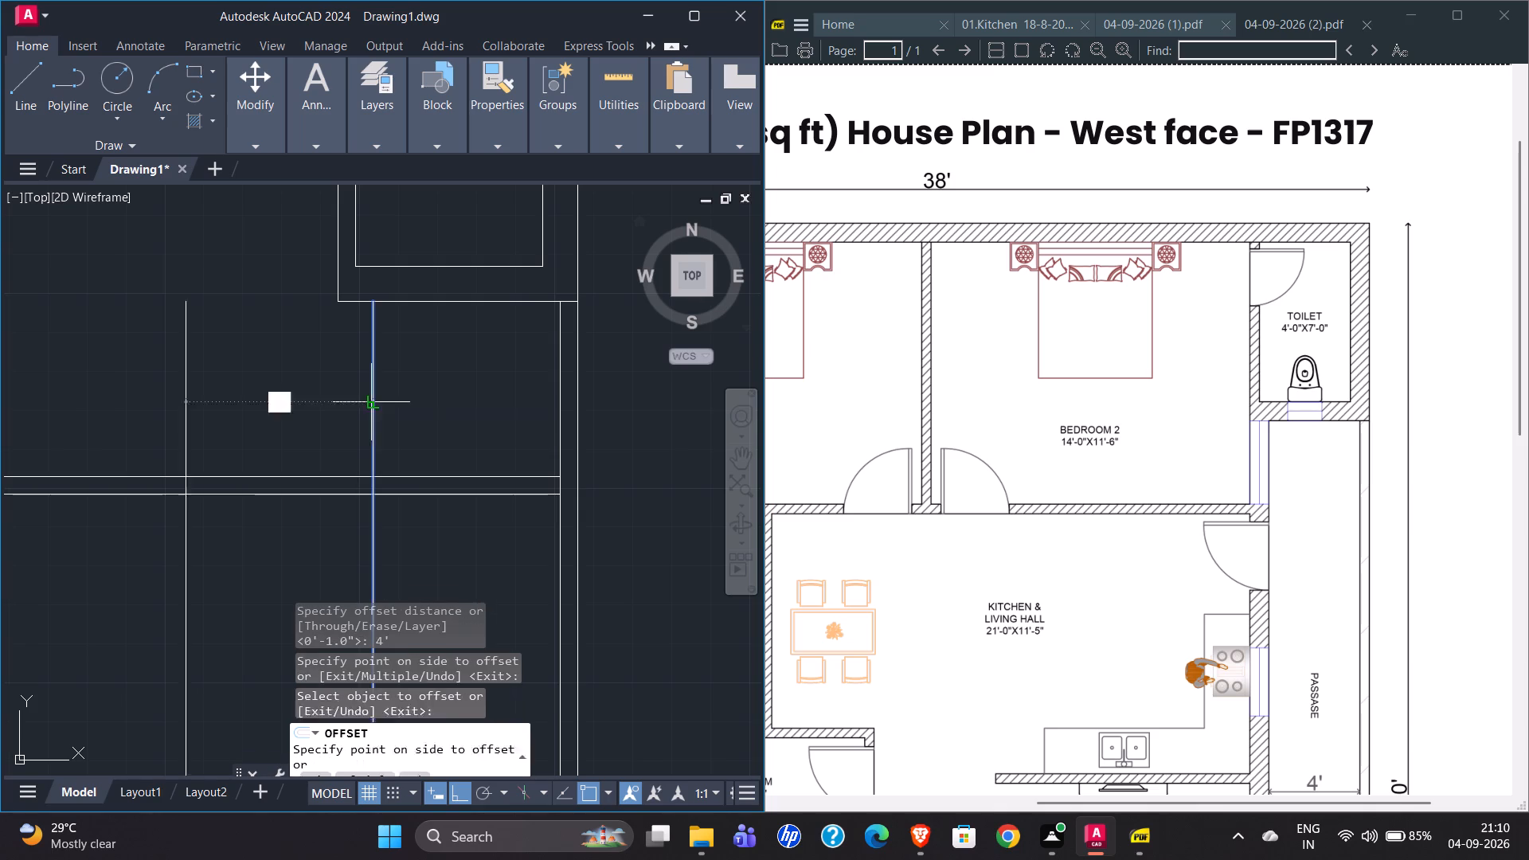
pyautogui.press('9')
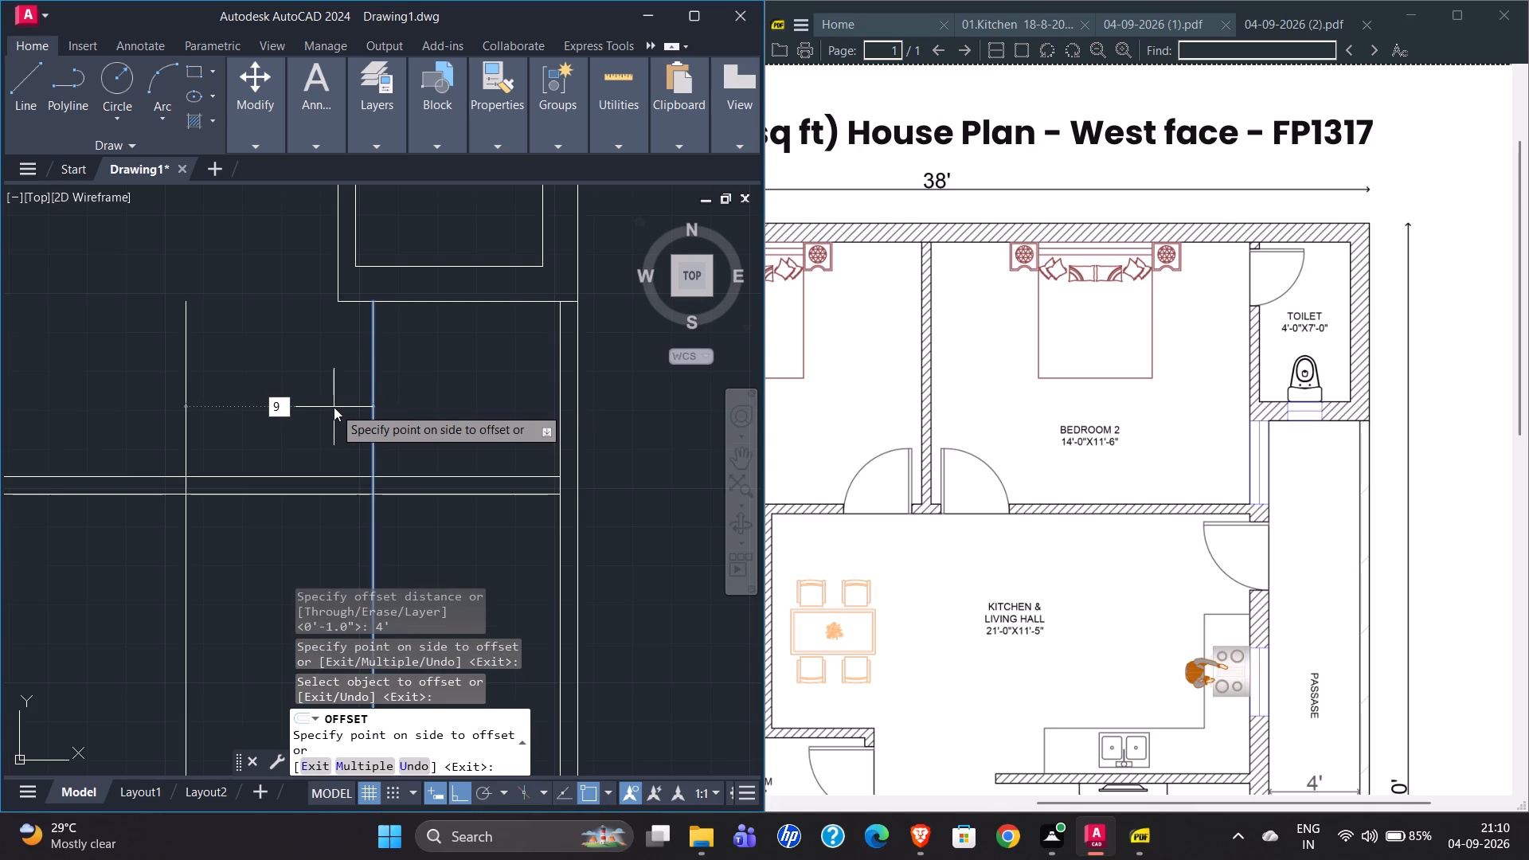
pyautogui.hotkey('shift', '"')
pyautogui.press('Return')
pyautogui.scroll(-4, 322, 378)
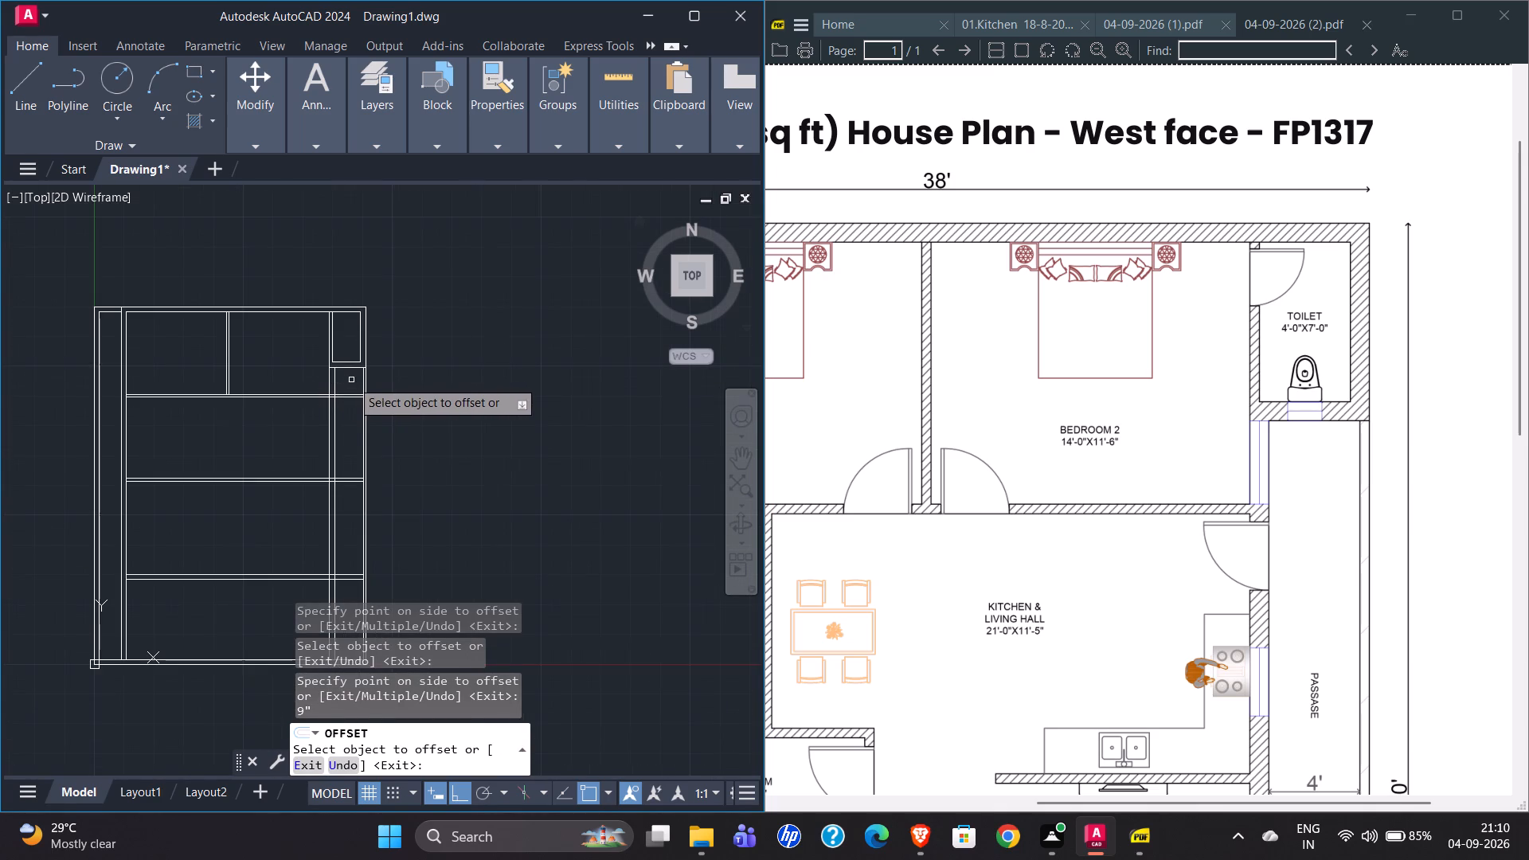
pyautogui.press('Escape')
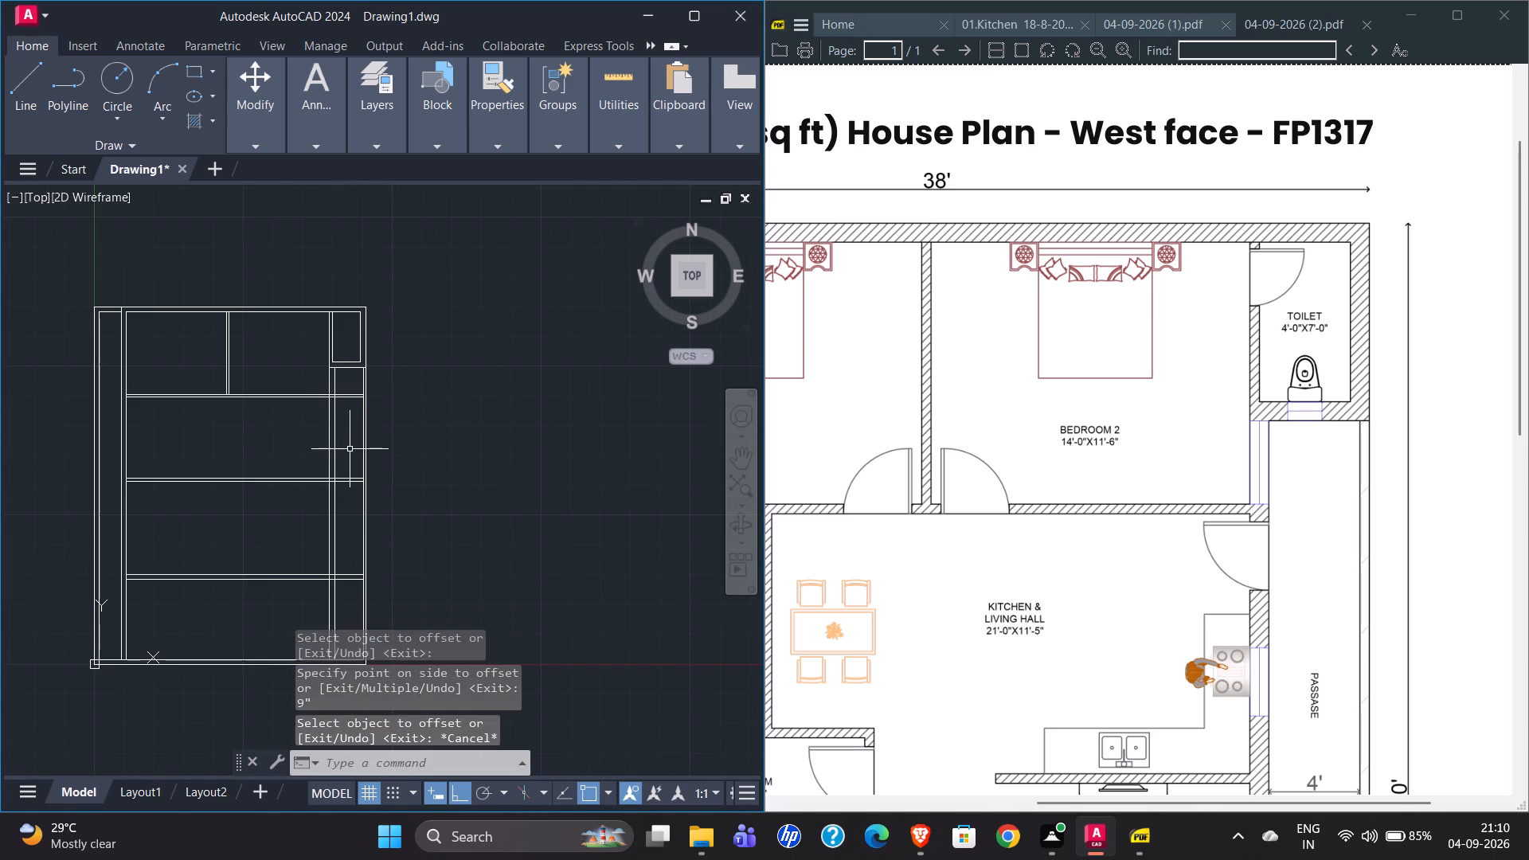
# Trim the three pairs of horizontal room wall lines out of the passage, between the passage wall and the right boundary.
pyautogui.write('TR')
pyautogui.press('Return')
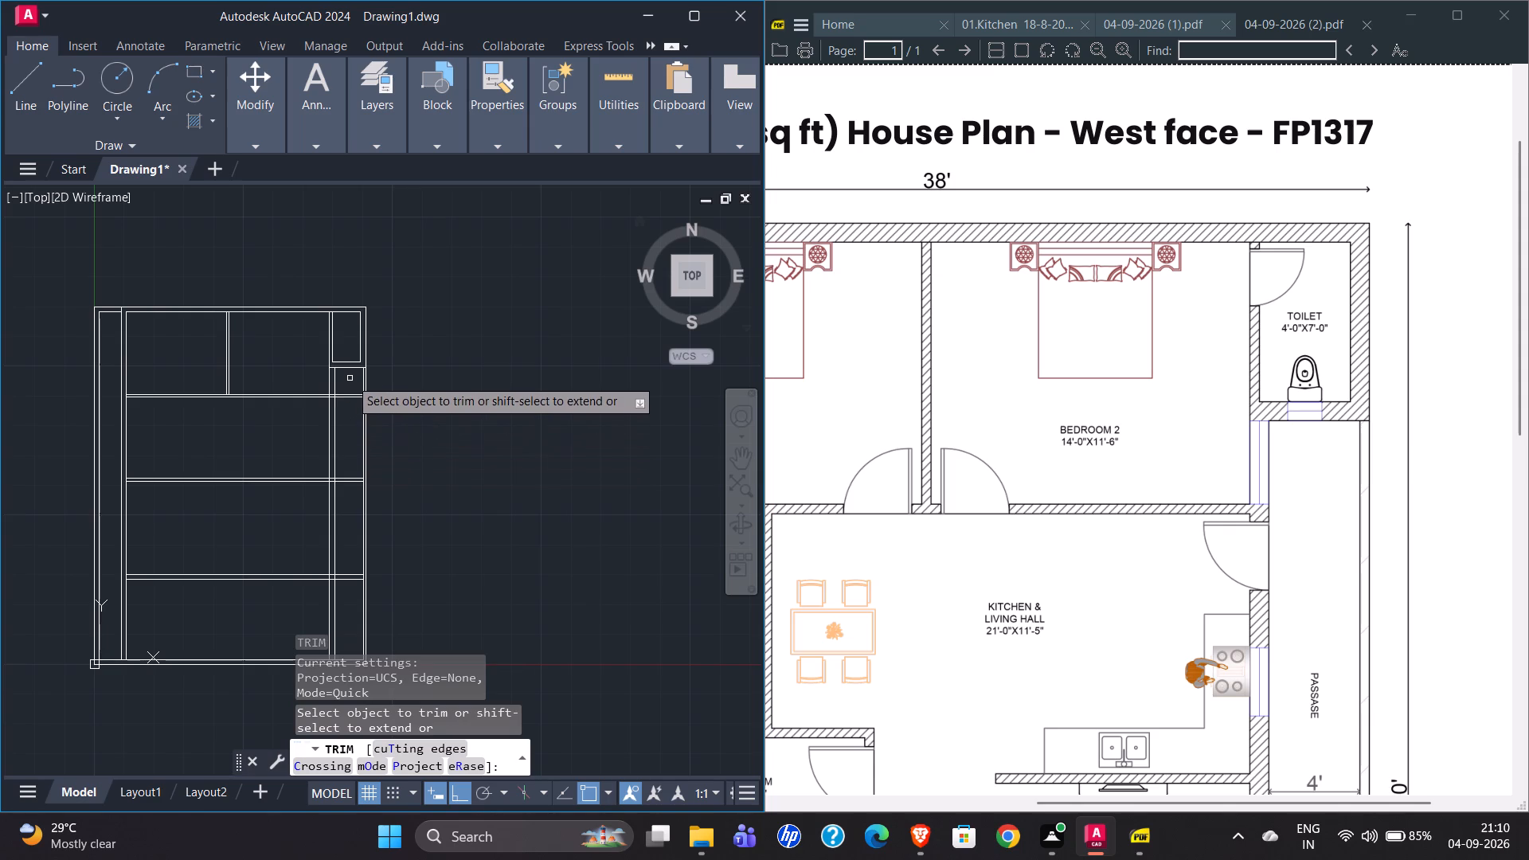
pyautogui.moveTo(350, 378); pyautogui.dragTo(349, 632)
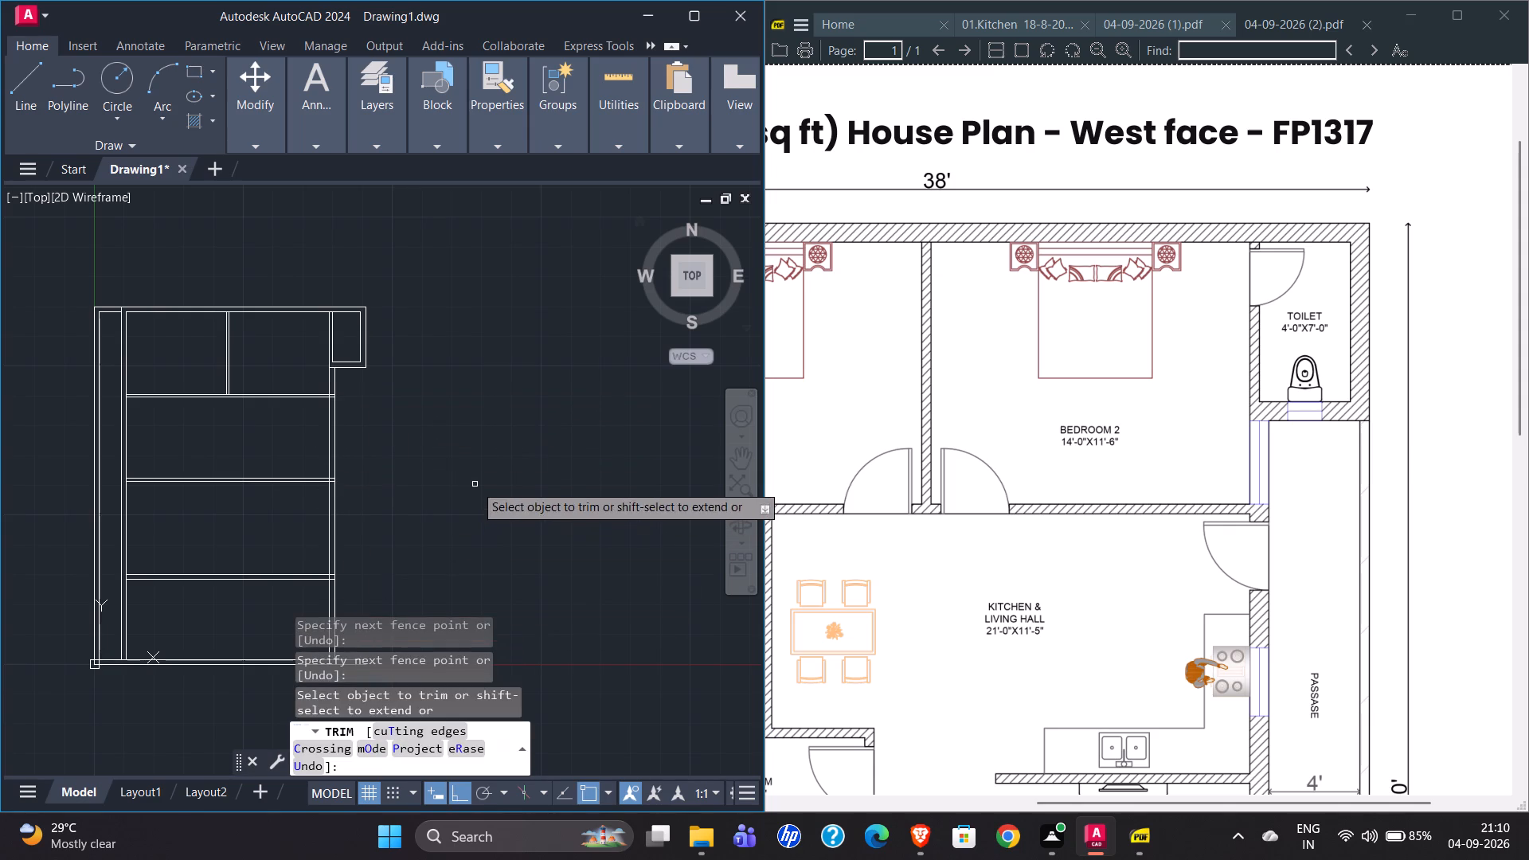
pyautogui.hotkey('ctrl', 'z')
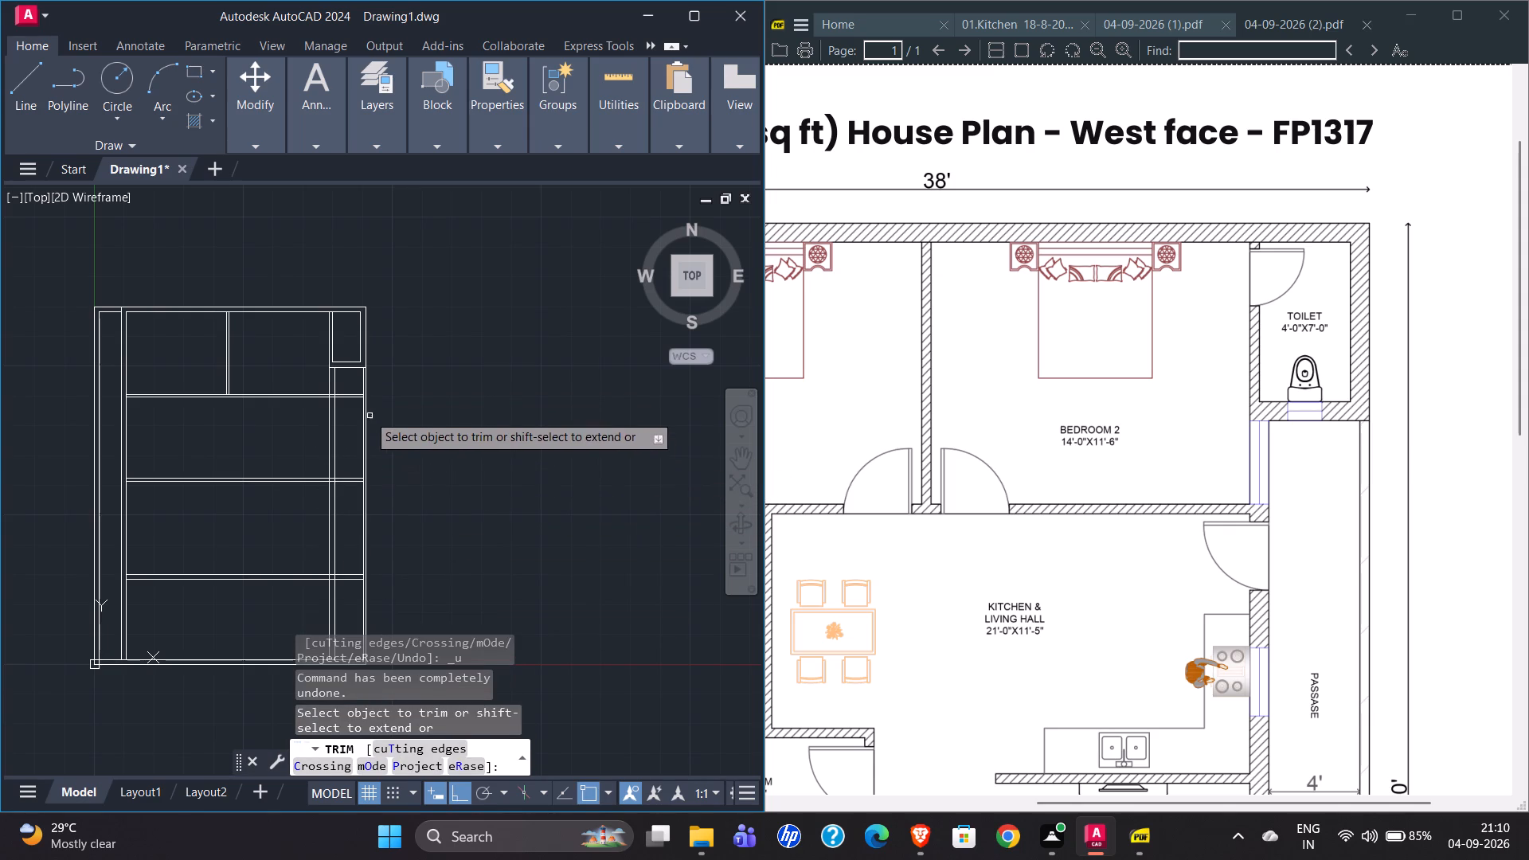
pyautogui.moveTo(347, 387); pyautogui.dragTo(347, 428)
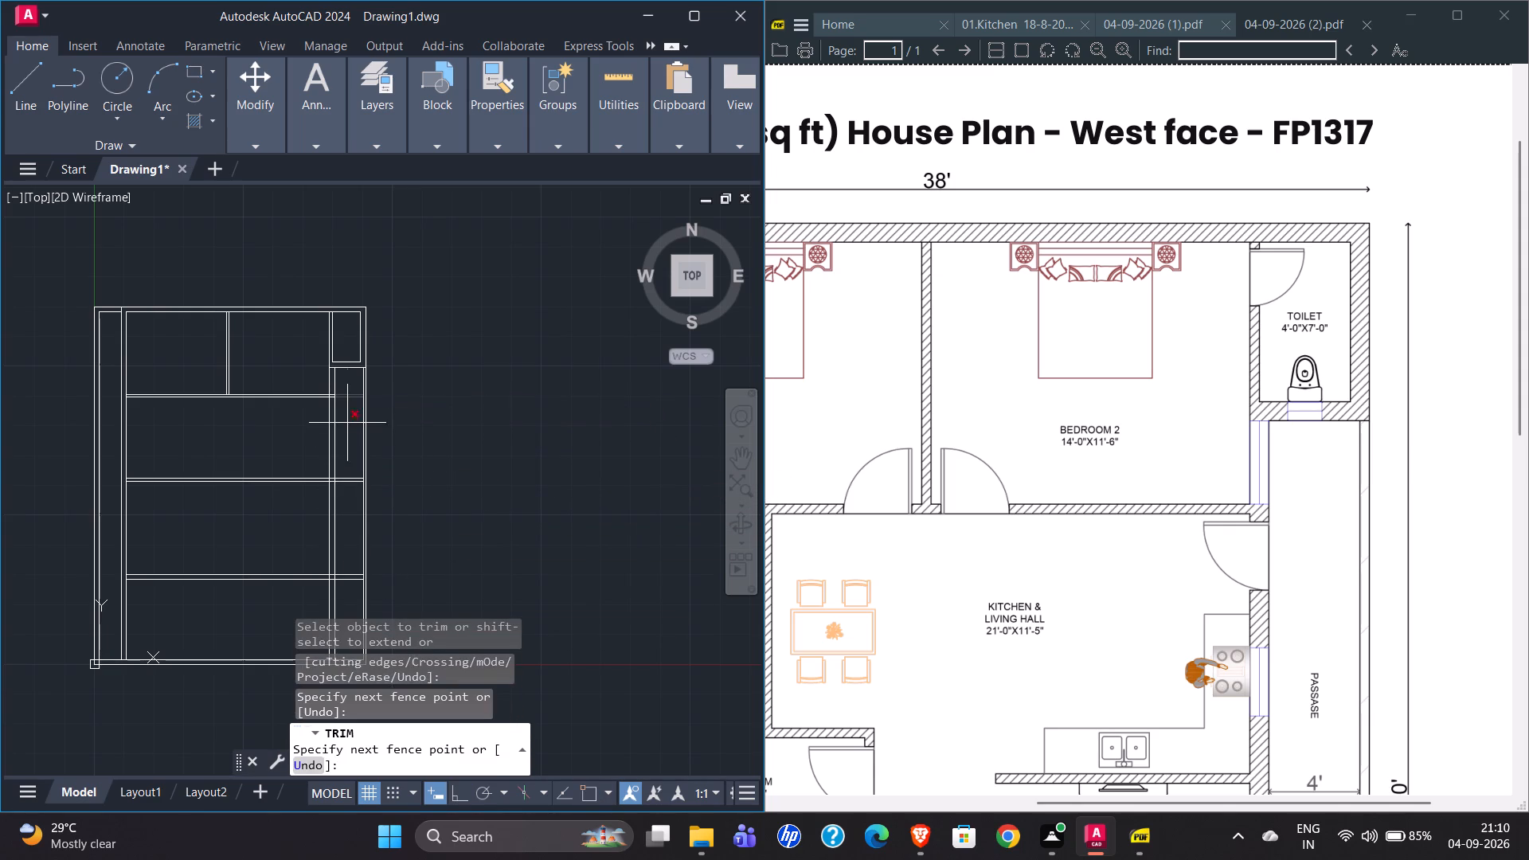
pyautogui.moveTo(347, 428); pyautogui.dragTo(345, 587)
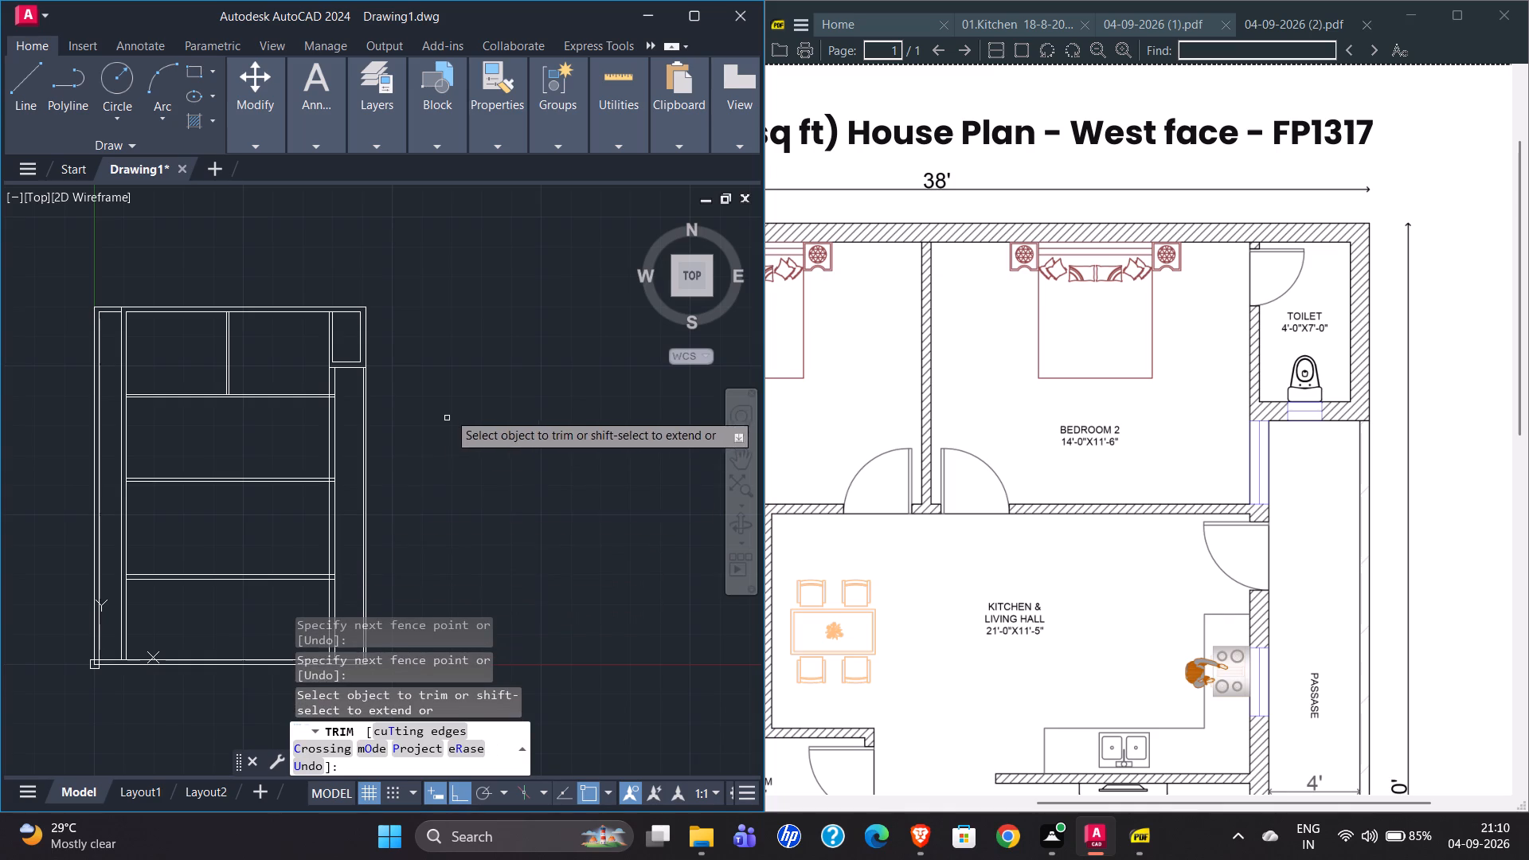
pyautogui.scroll(-1, 452, 385)
pyautogui.scroll(4, 390, 578)
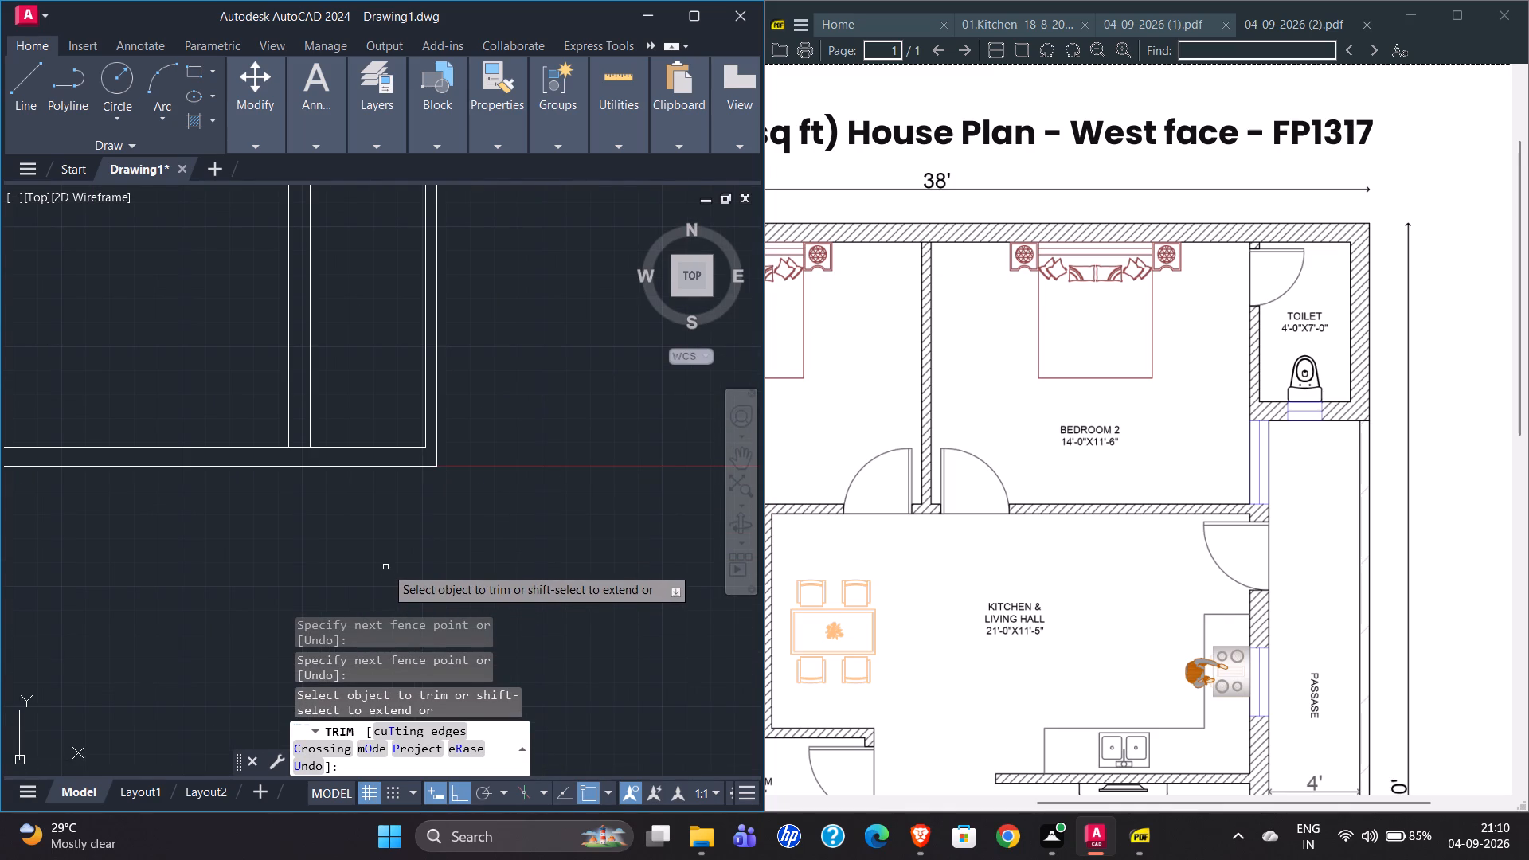
pyautogui.scroll(-18, 1202, 575)
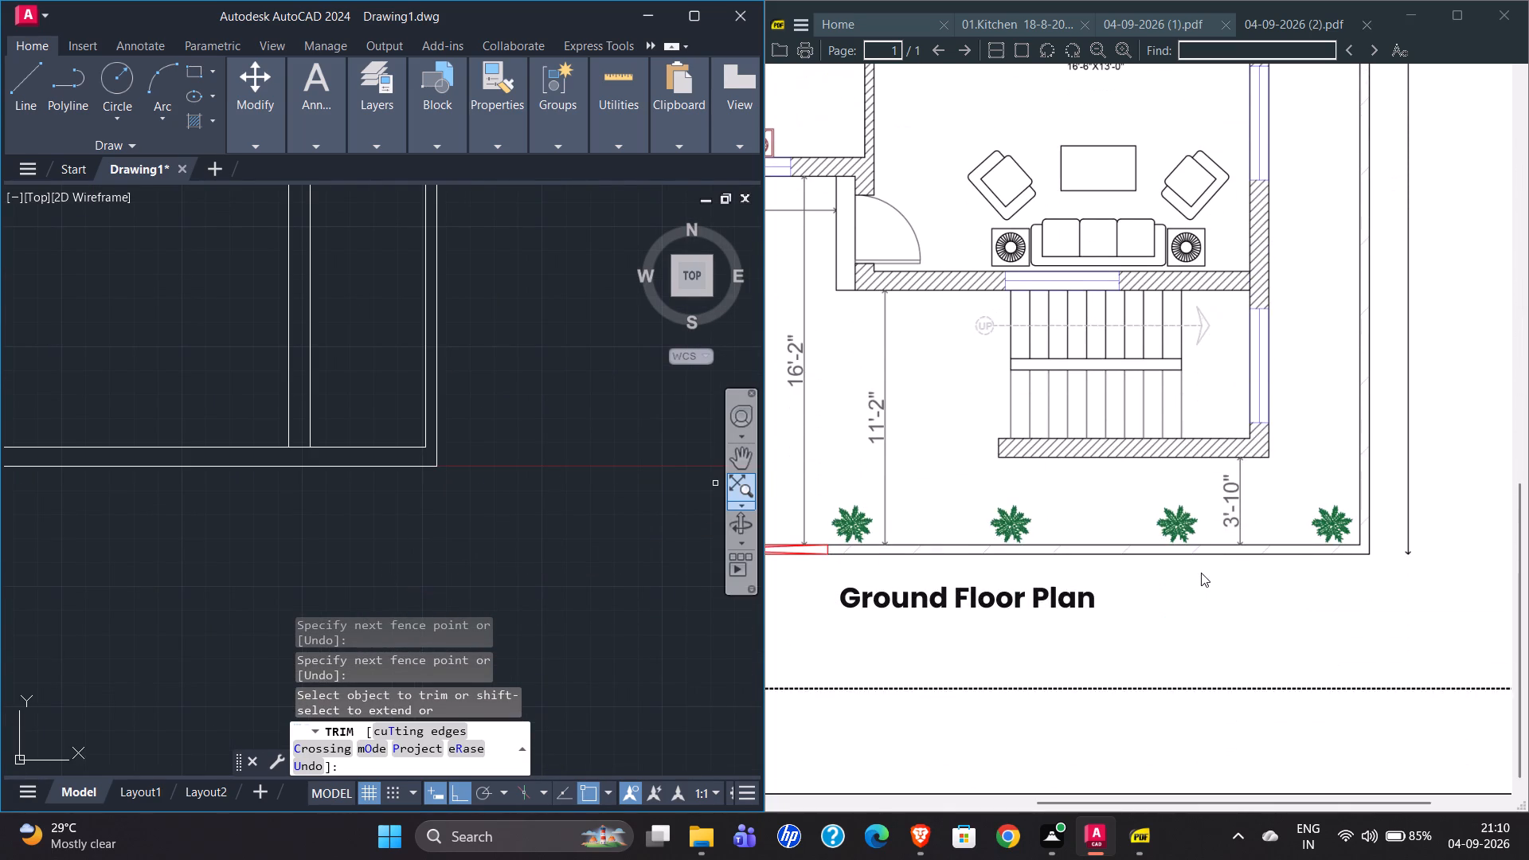
pyautogui.scroll(3, 1201, 573)
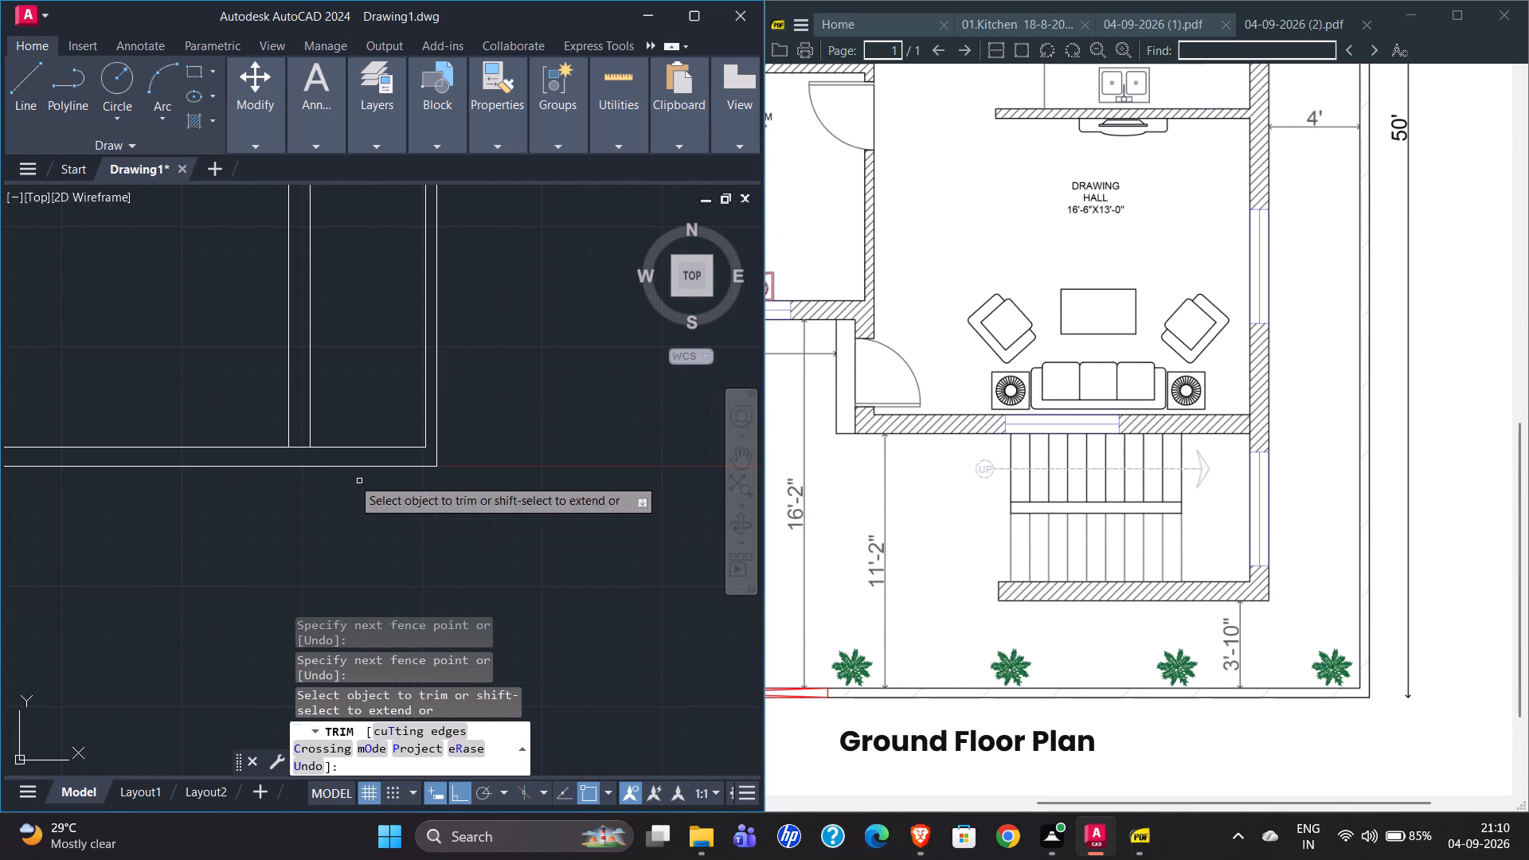
pyautogui.scroll(-3, 413, 556)
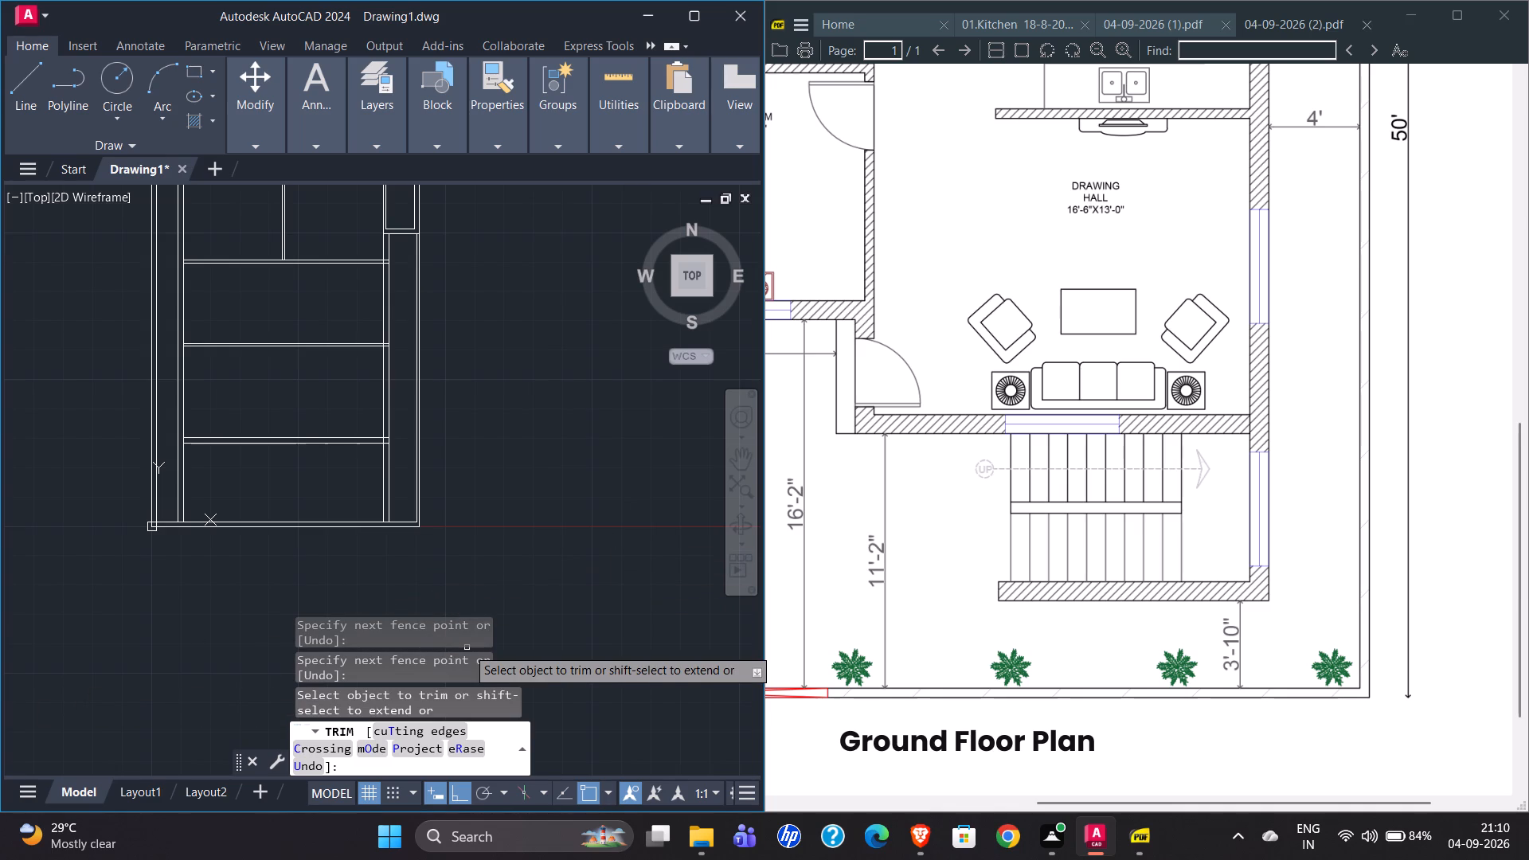
pyautogui.press('Escape')
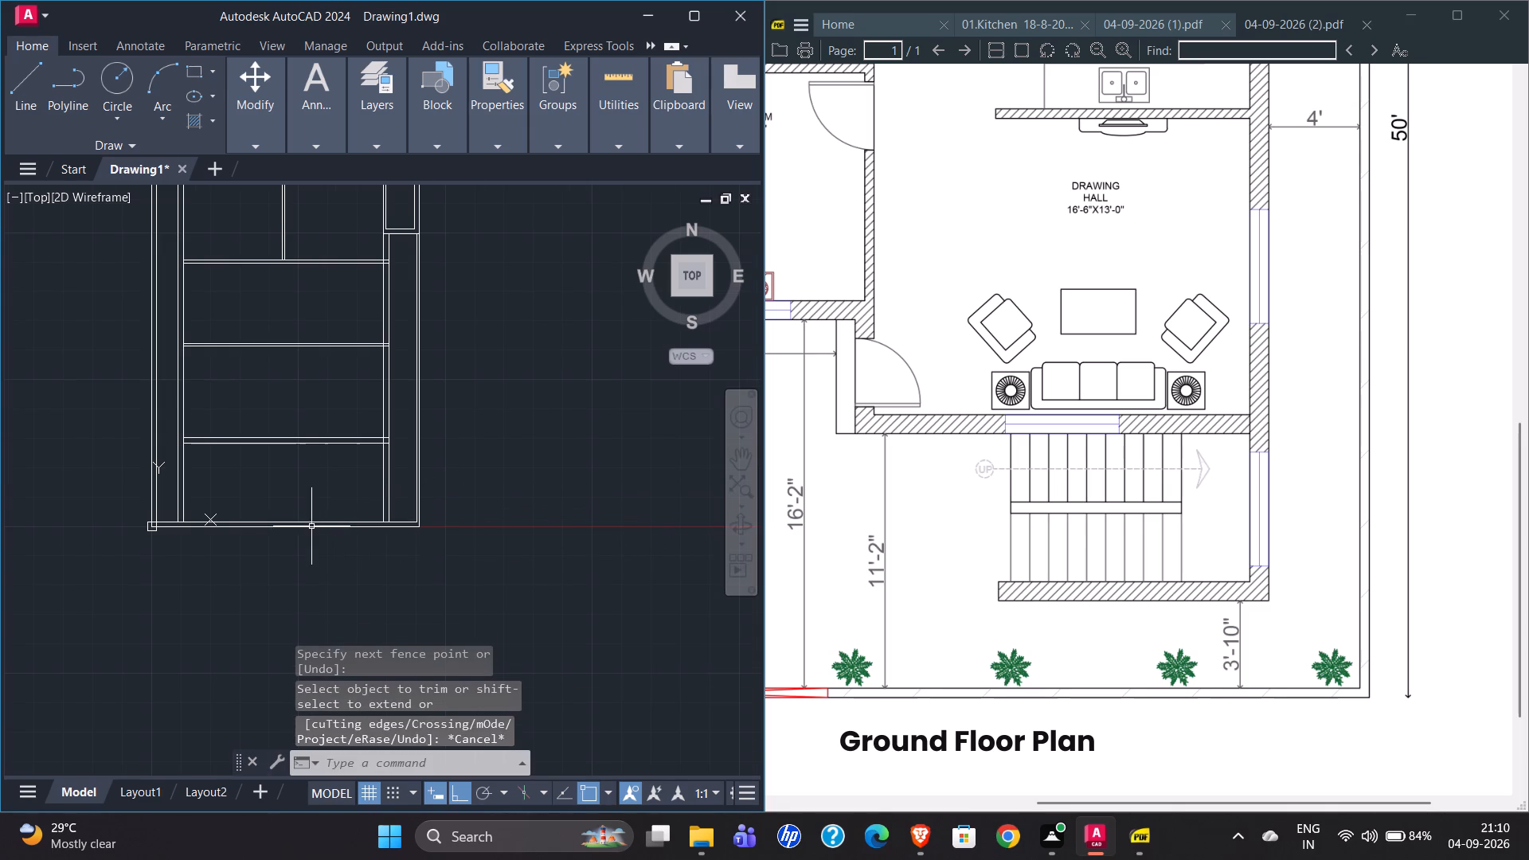
# Offset the inner bottom boundary line 3'10" upward to mark the front edge of the staircase wall.
pyautogui.scroll(2, 311, 526)
pyautogui.click(321, 515)
pyautogui.scroll(-1, 390, 534)
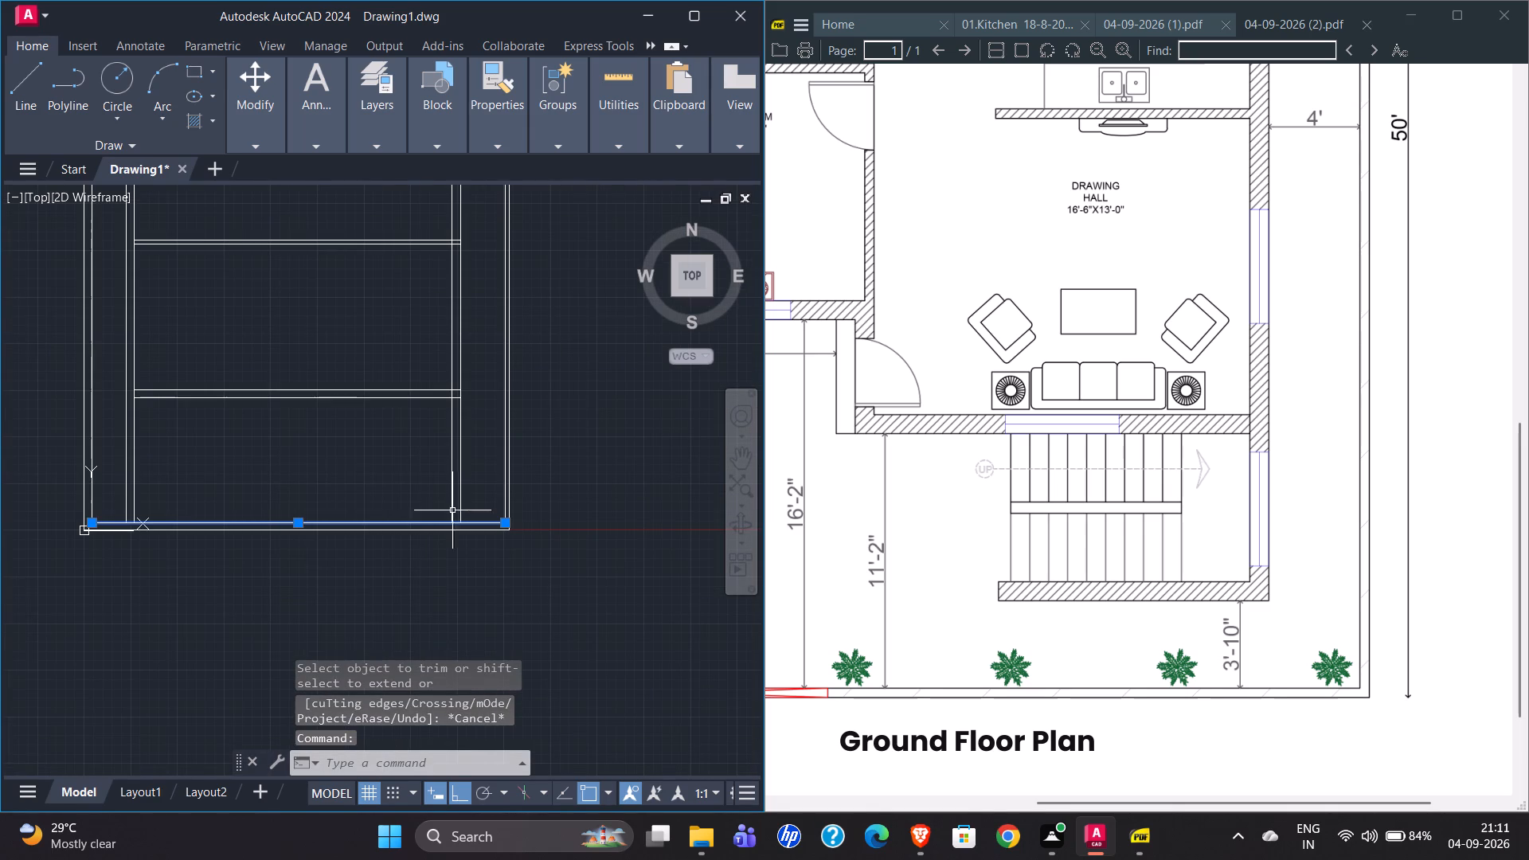
pyautogui.press('o')
pyautogui.press('Return')
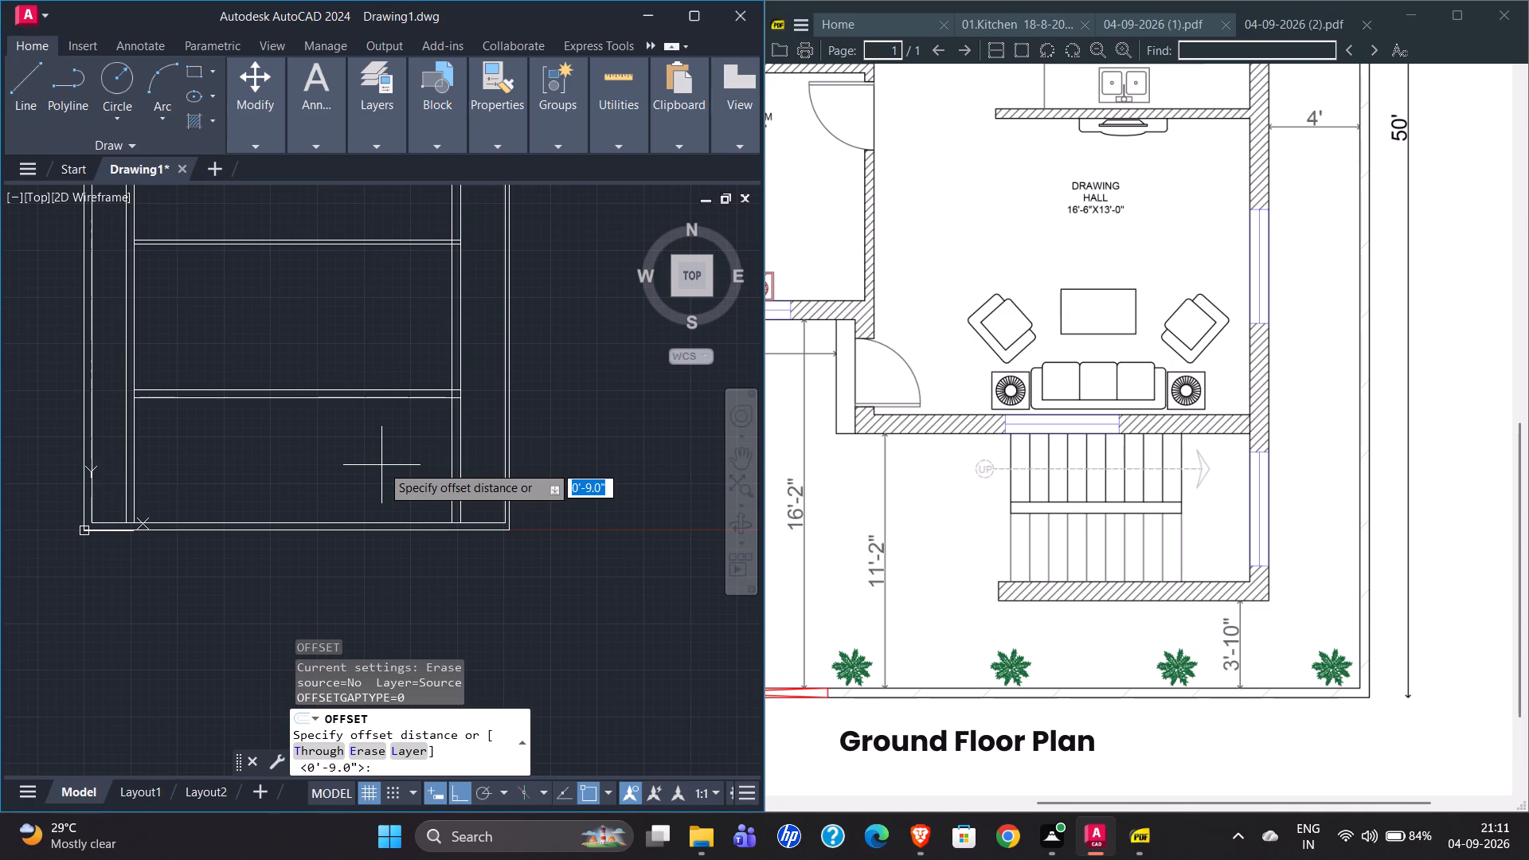
pyautogui.write("3'")
pyautogui.write('10"')
pyautogui.press('Return')
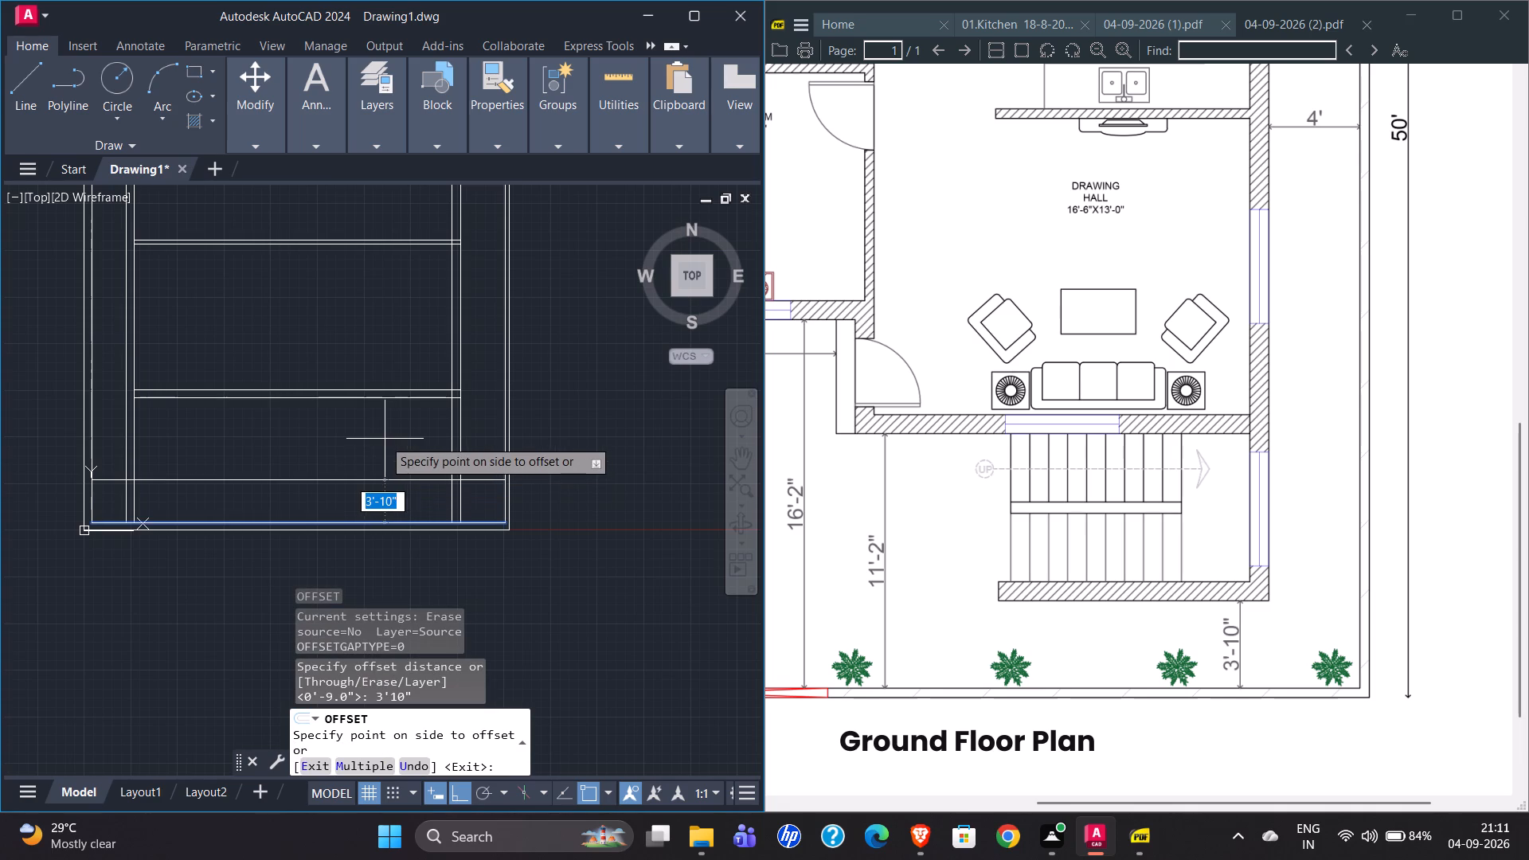
pyautogui.click(382, 439)
# Offset the new staircase wall line 9" upward to give the wall its thickness.
pyautogui.click(412, 479)
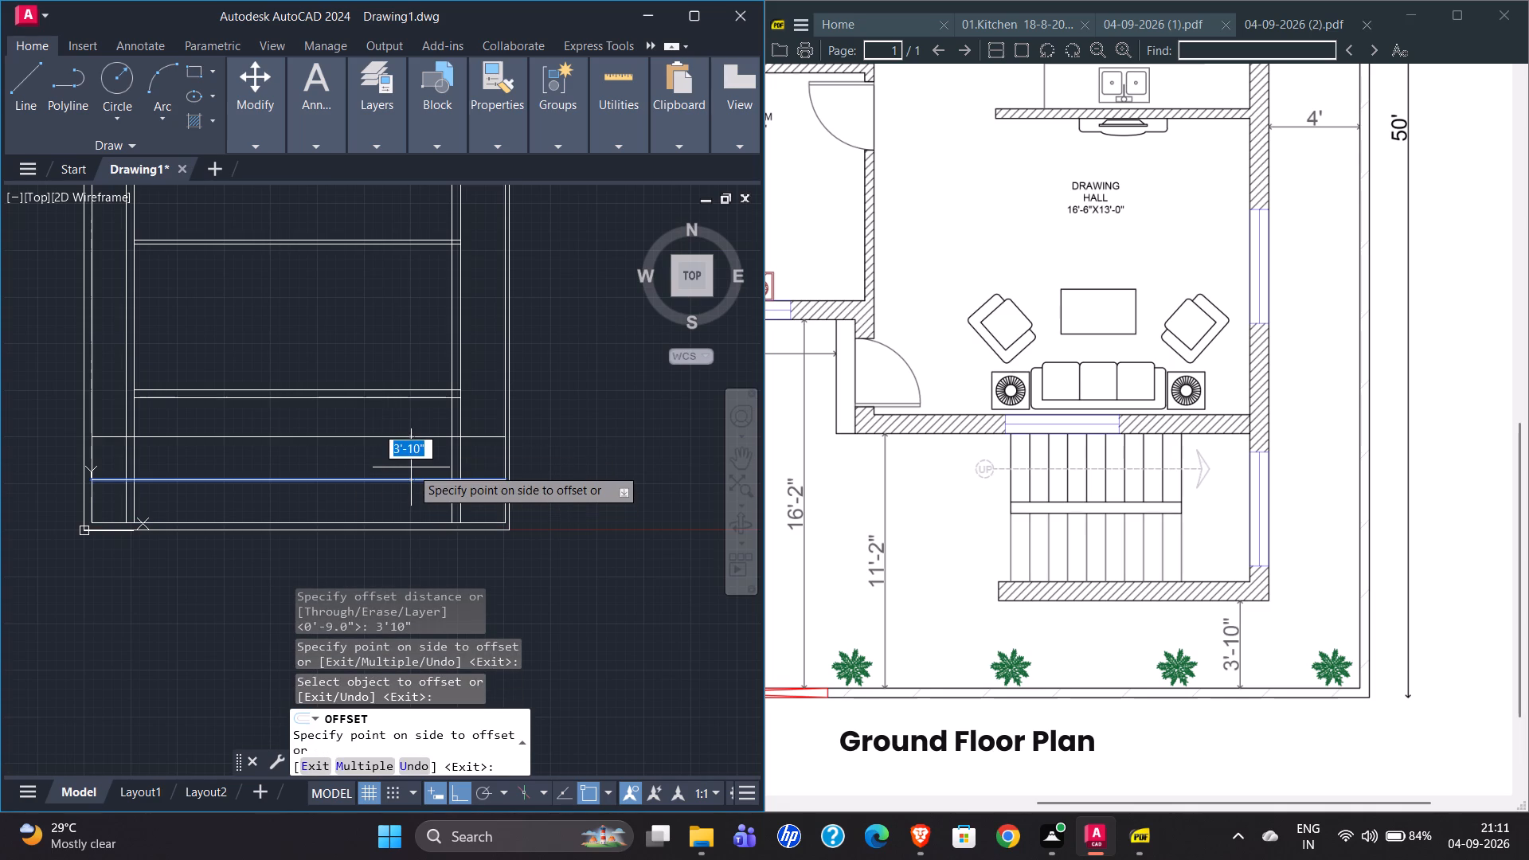
pyautogui.write('9"')
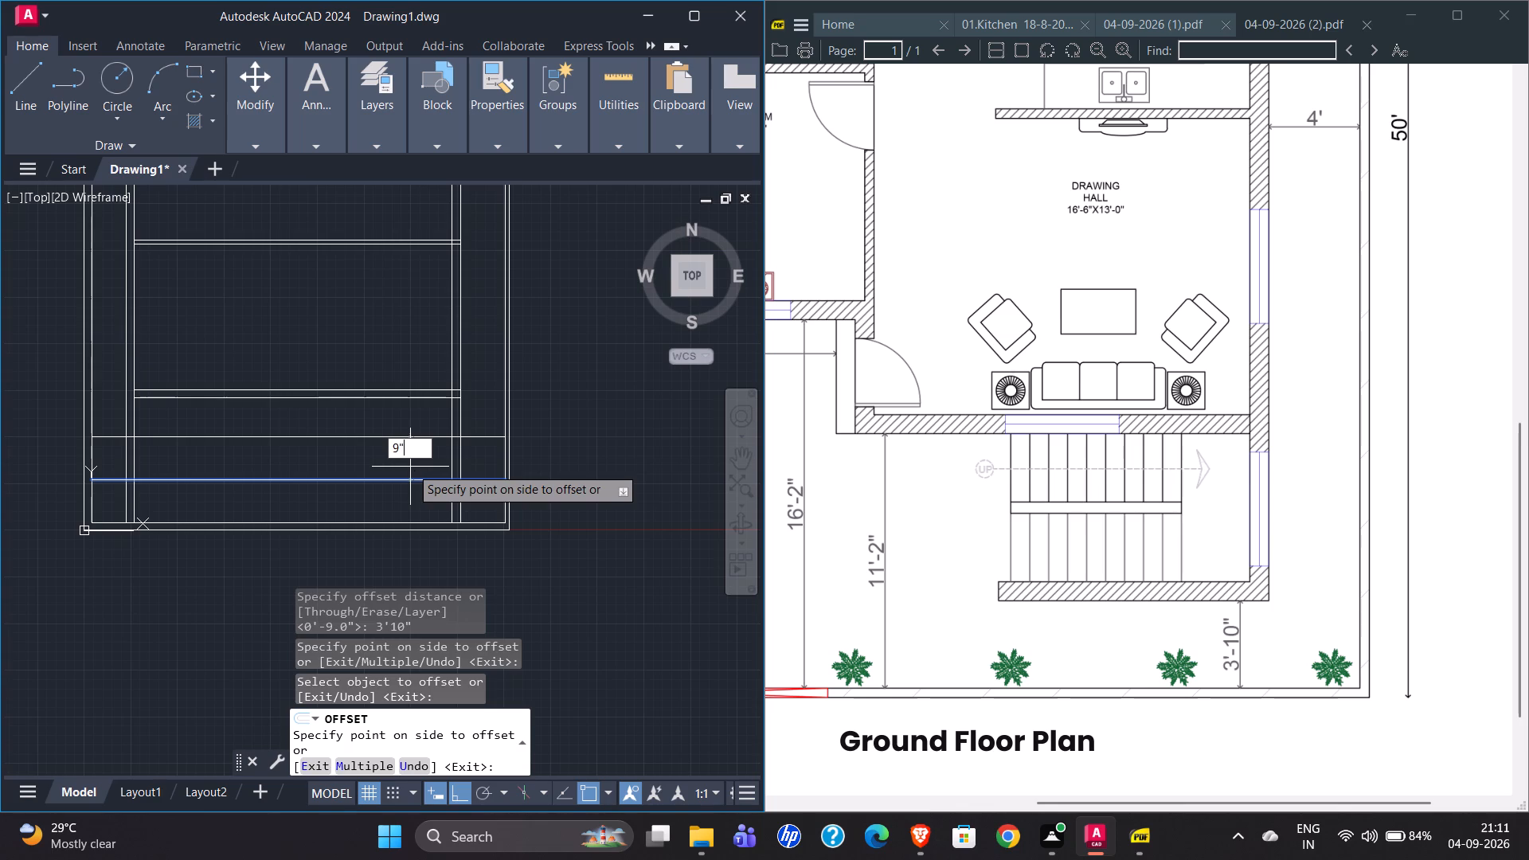
pyautogui.press('Return')
pyautogui.press('Escape')
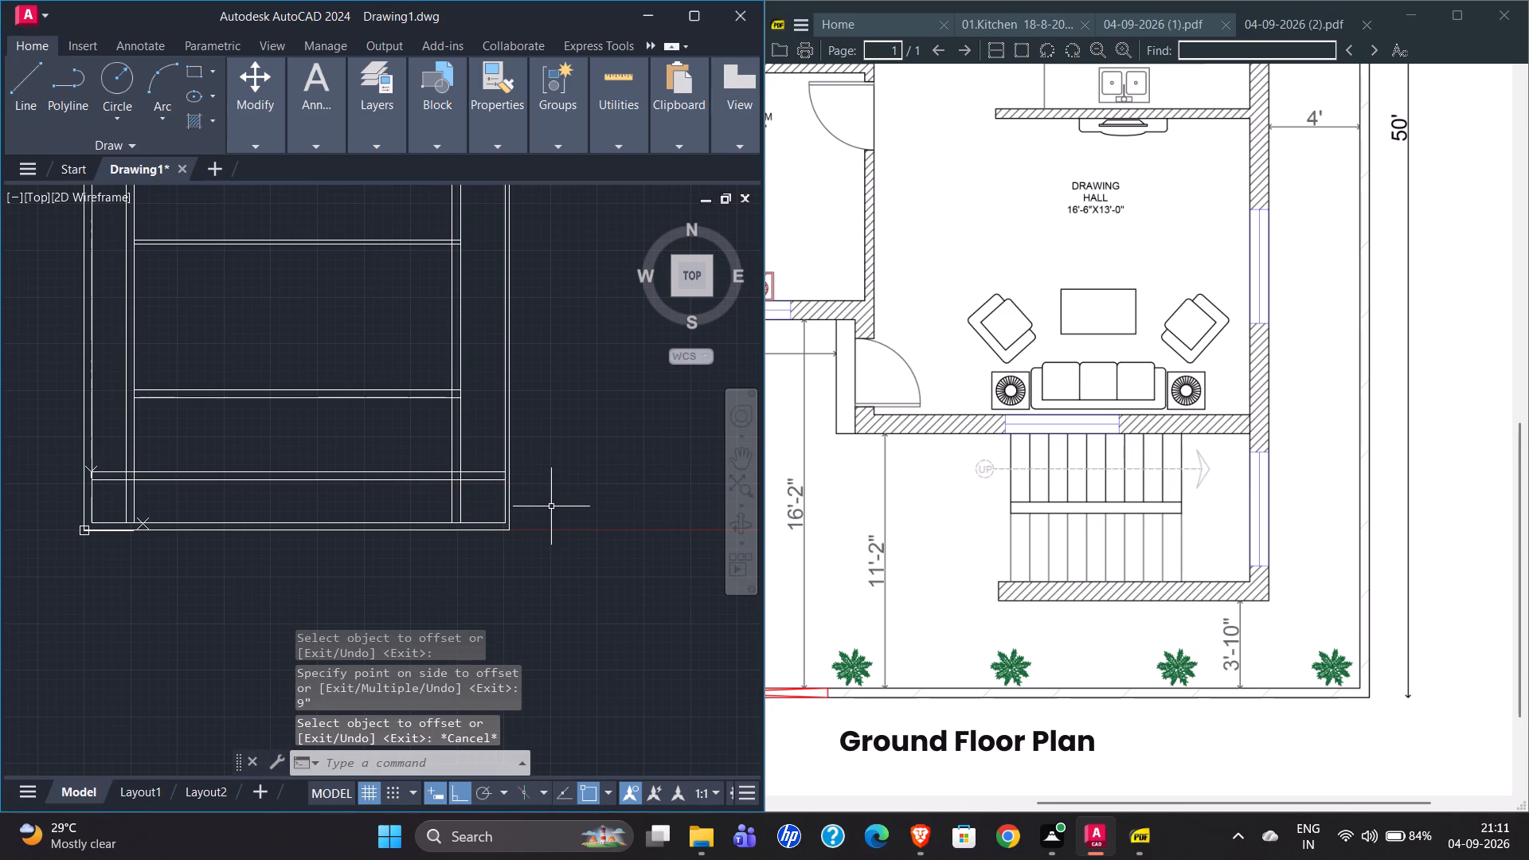
# Trim the two staircase wall lines back to the inner faces of the garden-side and passage walls.
pyautogui.write('TR')
pyautogui.press('Return')
pyautogui.moveTo(488, 445); pyautogui.dragTo(481, 491)
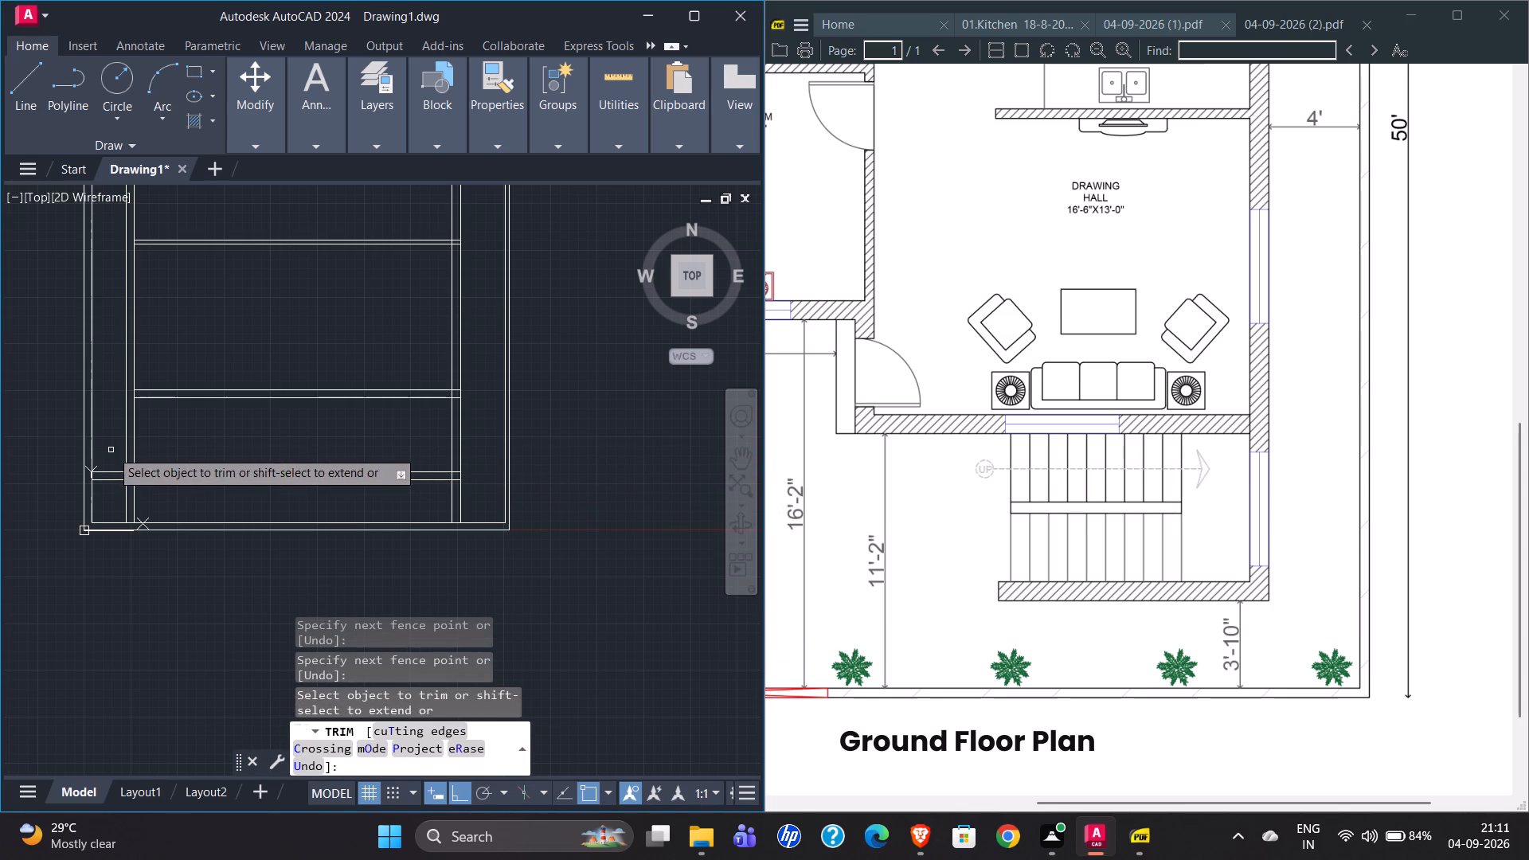
pyautogui.moveTo(110, 453); pyautogui.dragTo(109, 494)
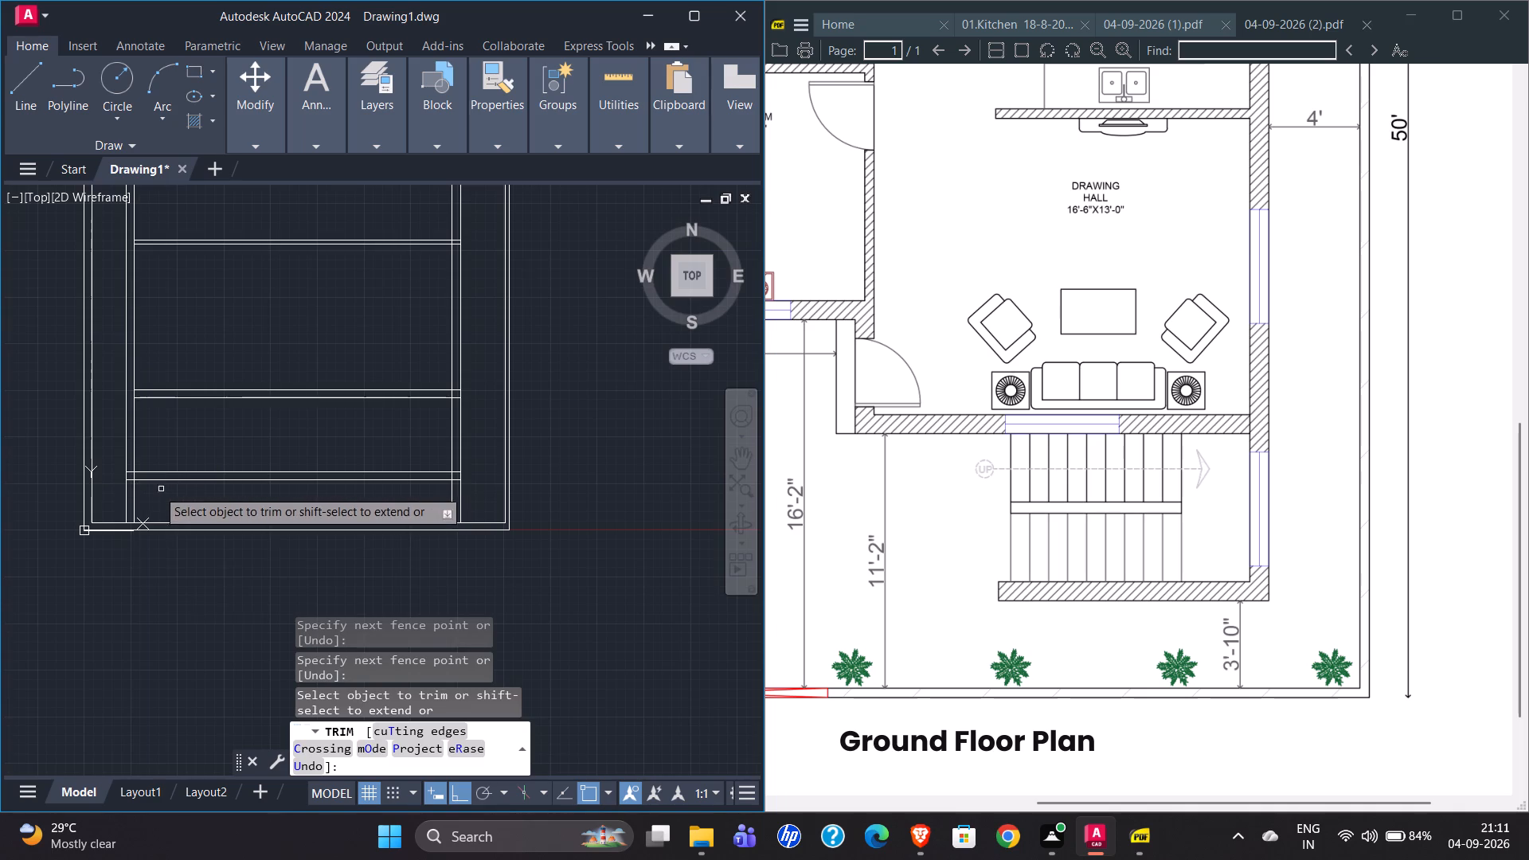
pyautogui.scroll(5, 135, 490)
pyautogui.moveTo(83, 267); pyautogui.dragTo(76, 451)
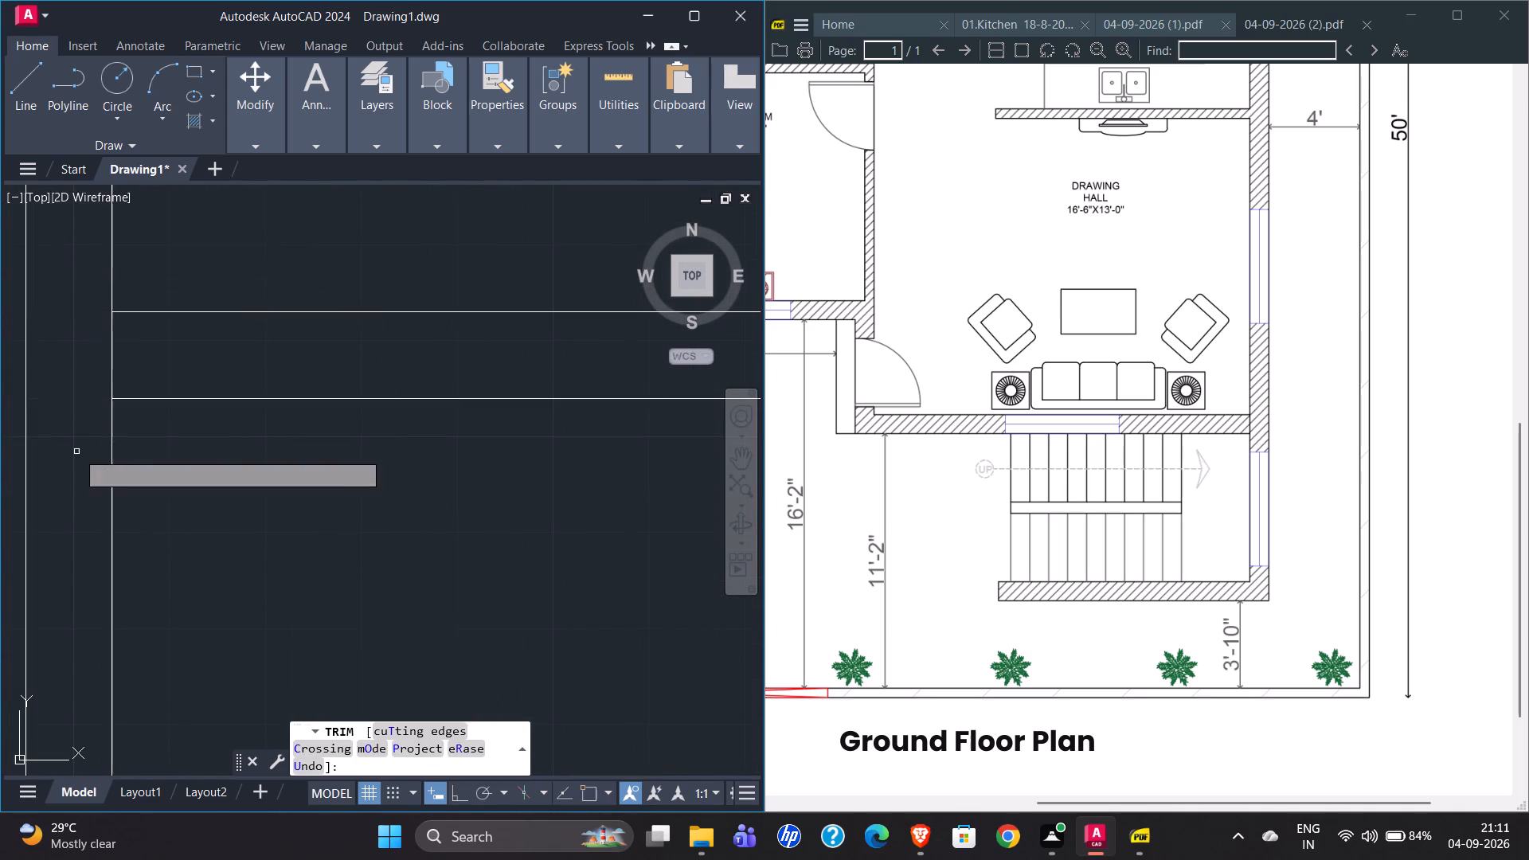
pyautogui.scroll(-3, 29, 511)
pyautogui.scroll(-2, 257, 545)
pyautogui.scroll(4, 497, 525)
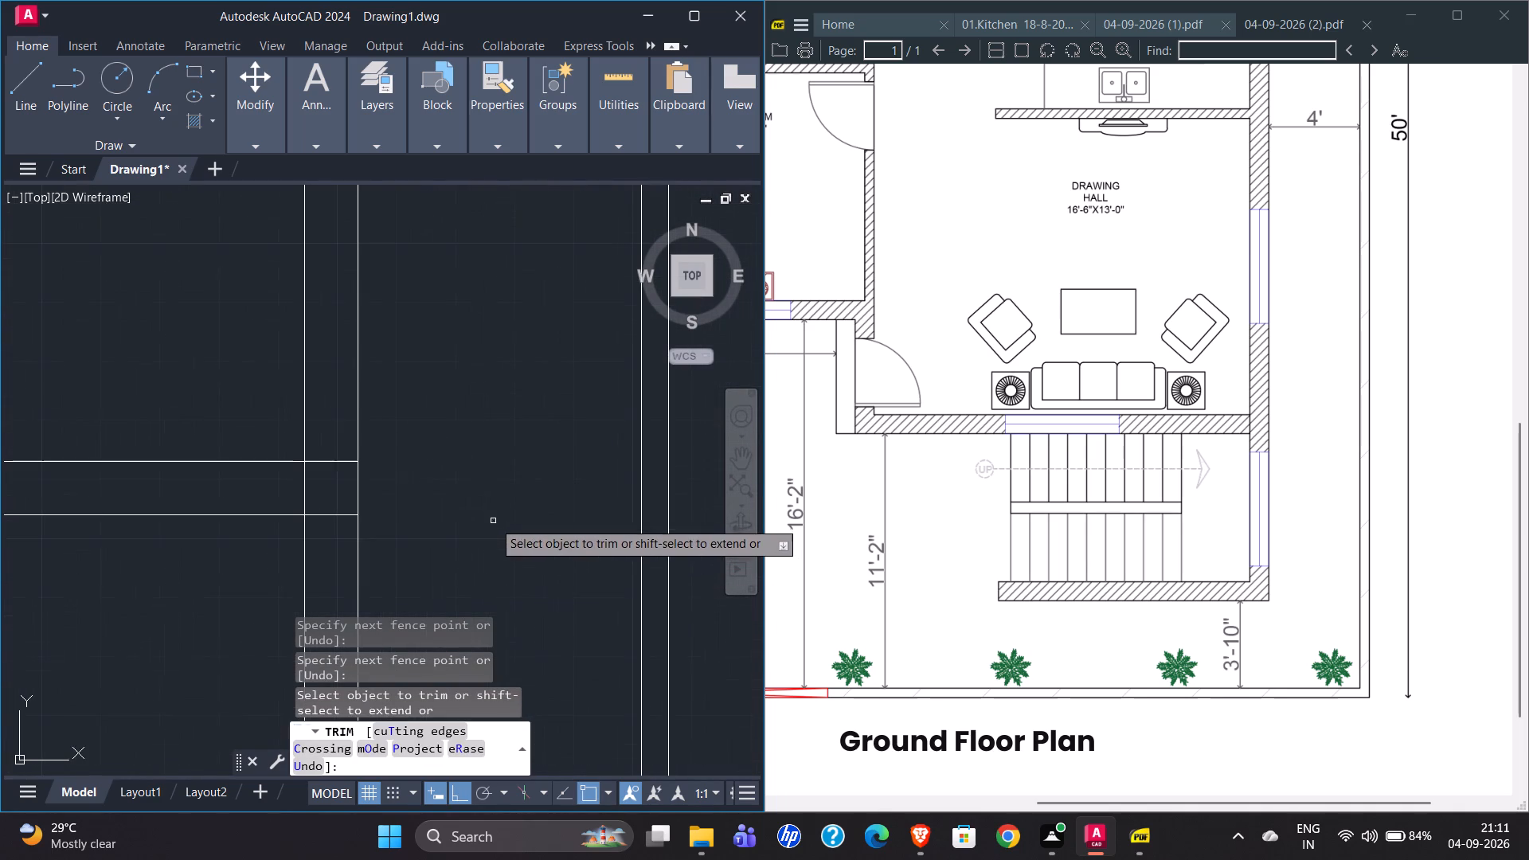
pyautogui.moveTo(338, 428); pyautogui.dragTo(330, 537)
pyautogui.scroll(-3, 424, 505)
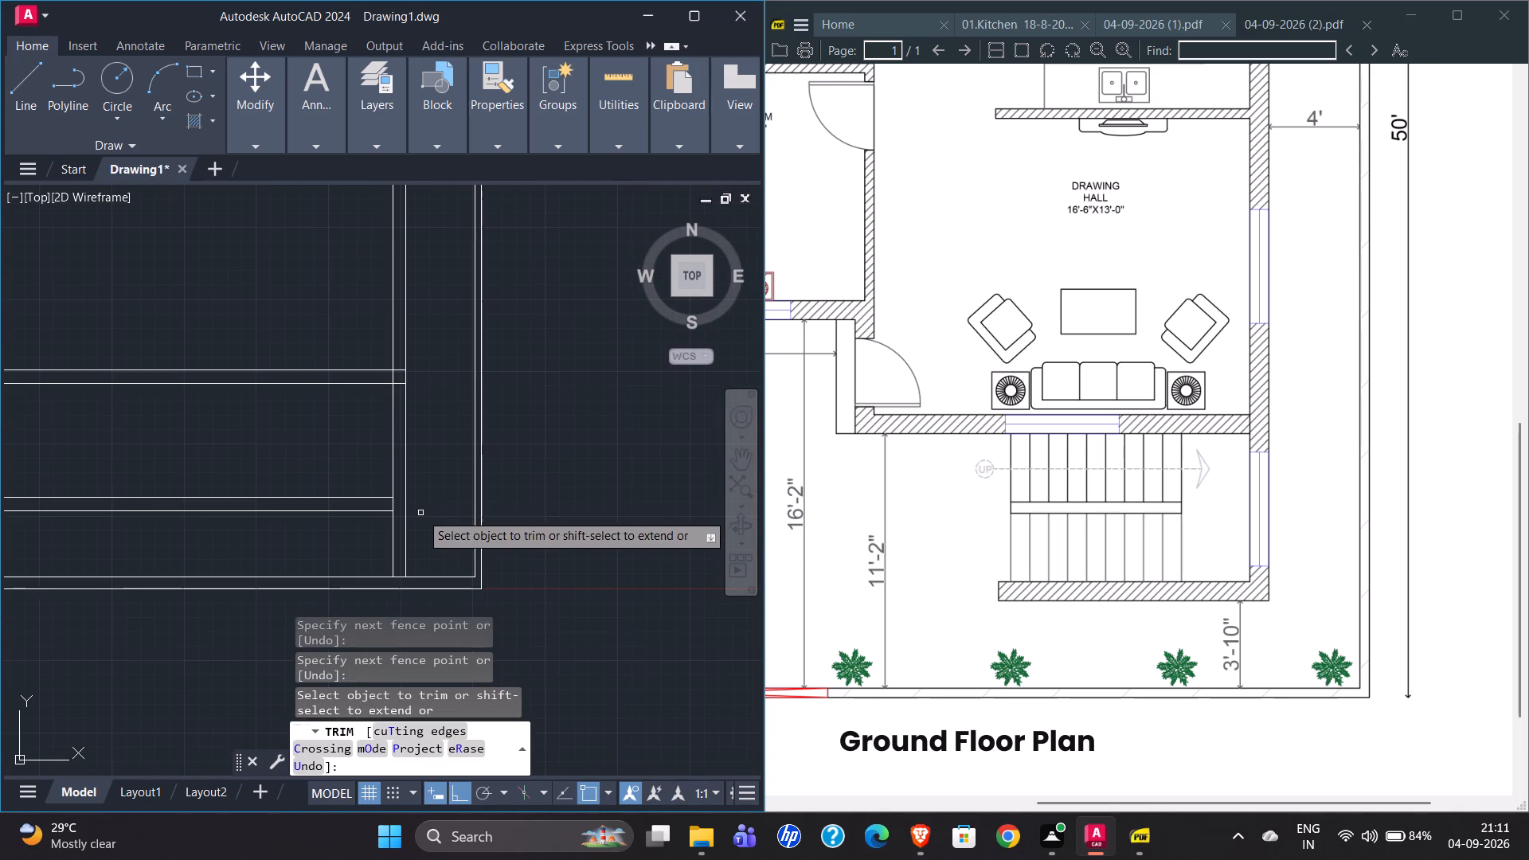
pyautogui.press('Escape')
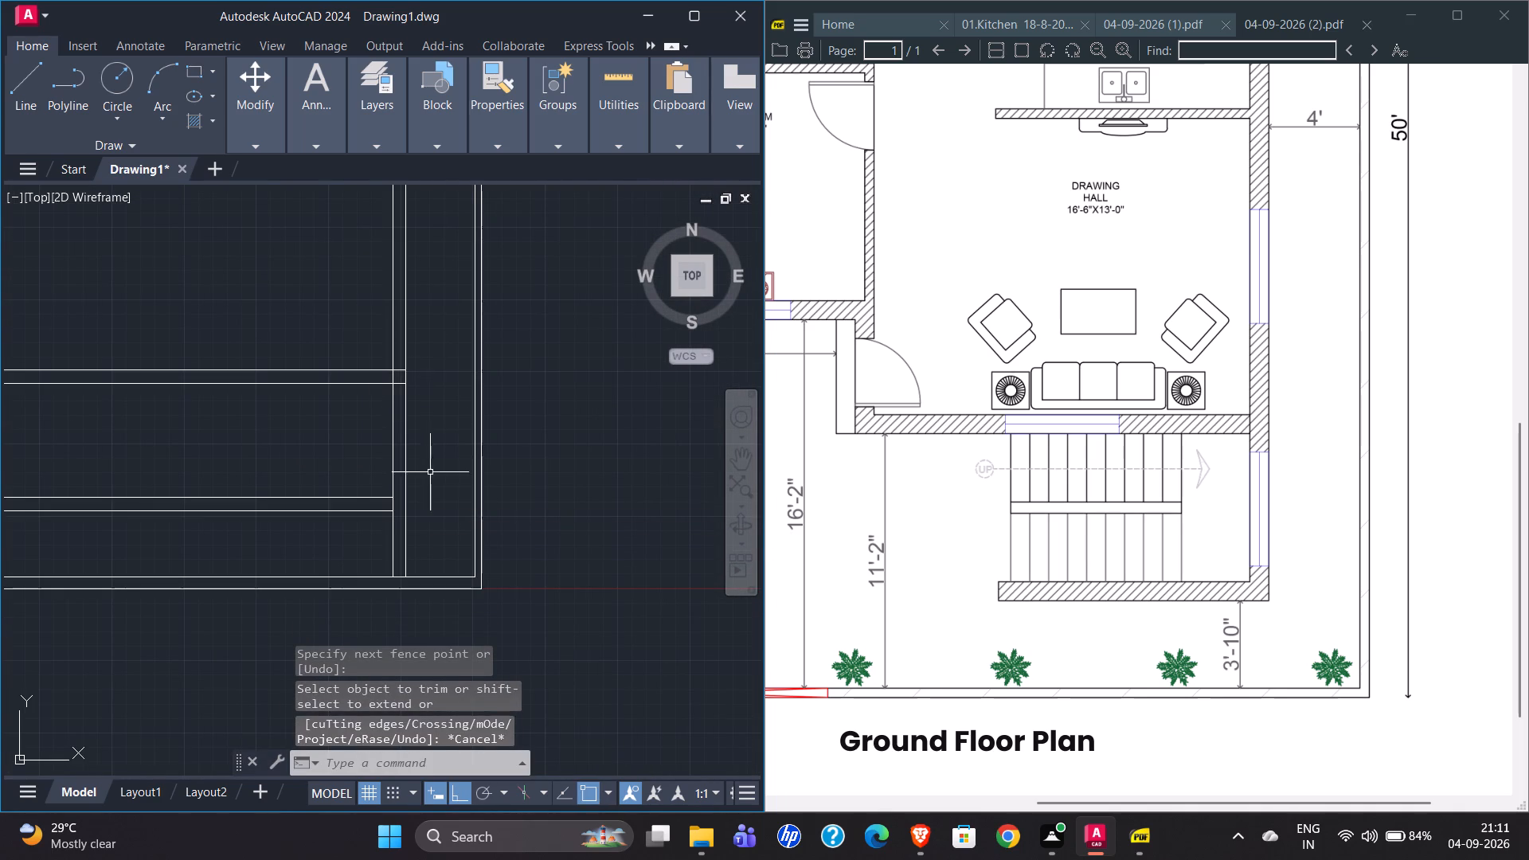
# Compare the drawn wall layout with the PDF plan, examining the staircase, bedroom, toilet and kitchen areas.
pyautogui.scroll(-2, 431, 491)
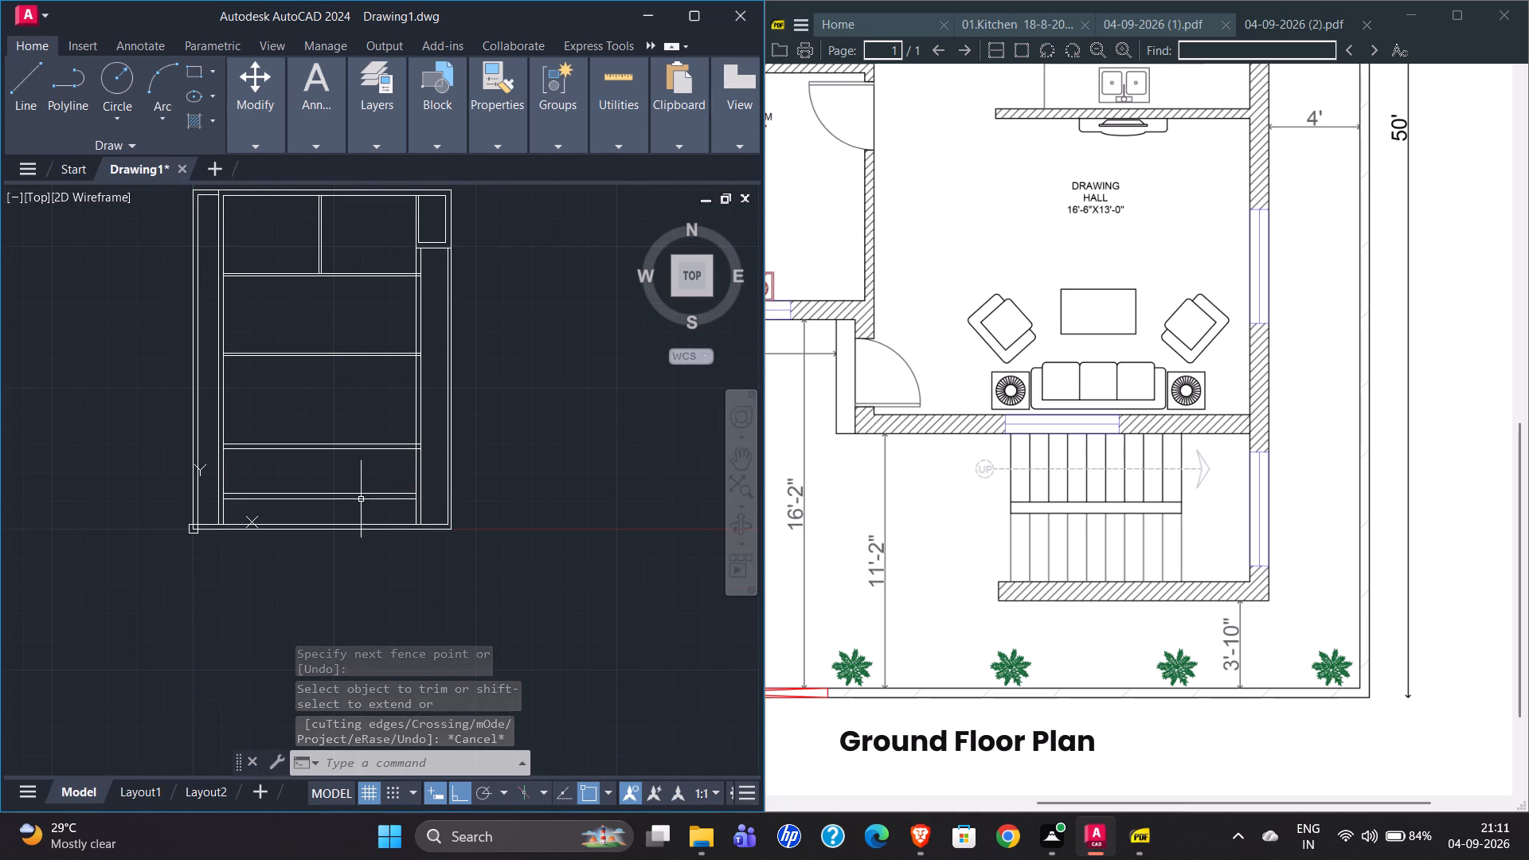
pyautogui.scroll(3, 352, 494)
pyautogui.scroll(-2, 322, 521)
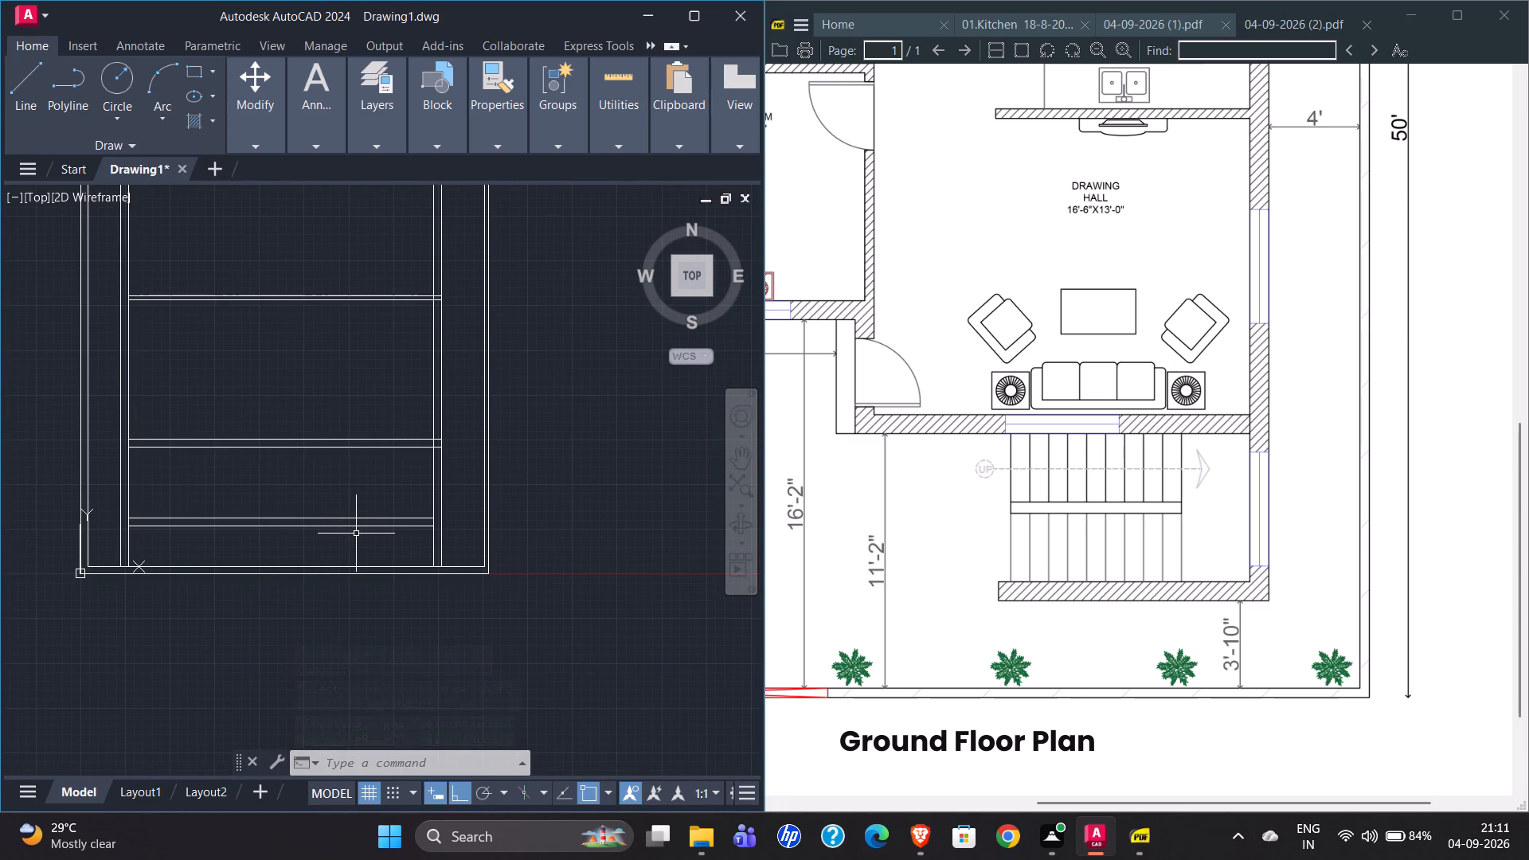
pyautogui.scroll(-2, 355, 544)
pyautogui.scroll(1, 330, 402)
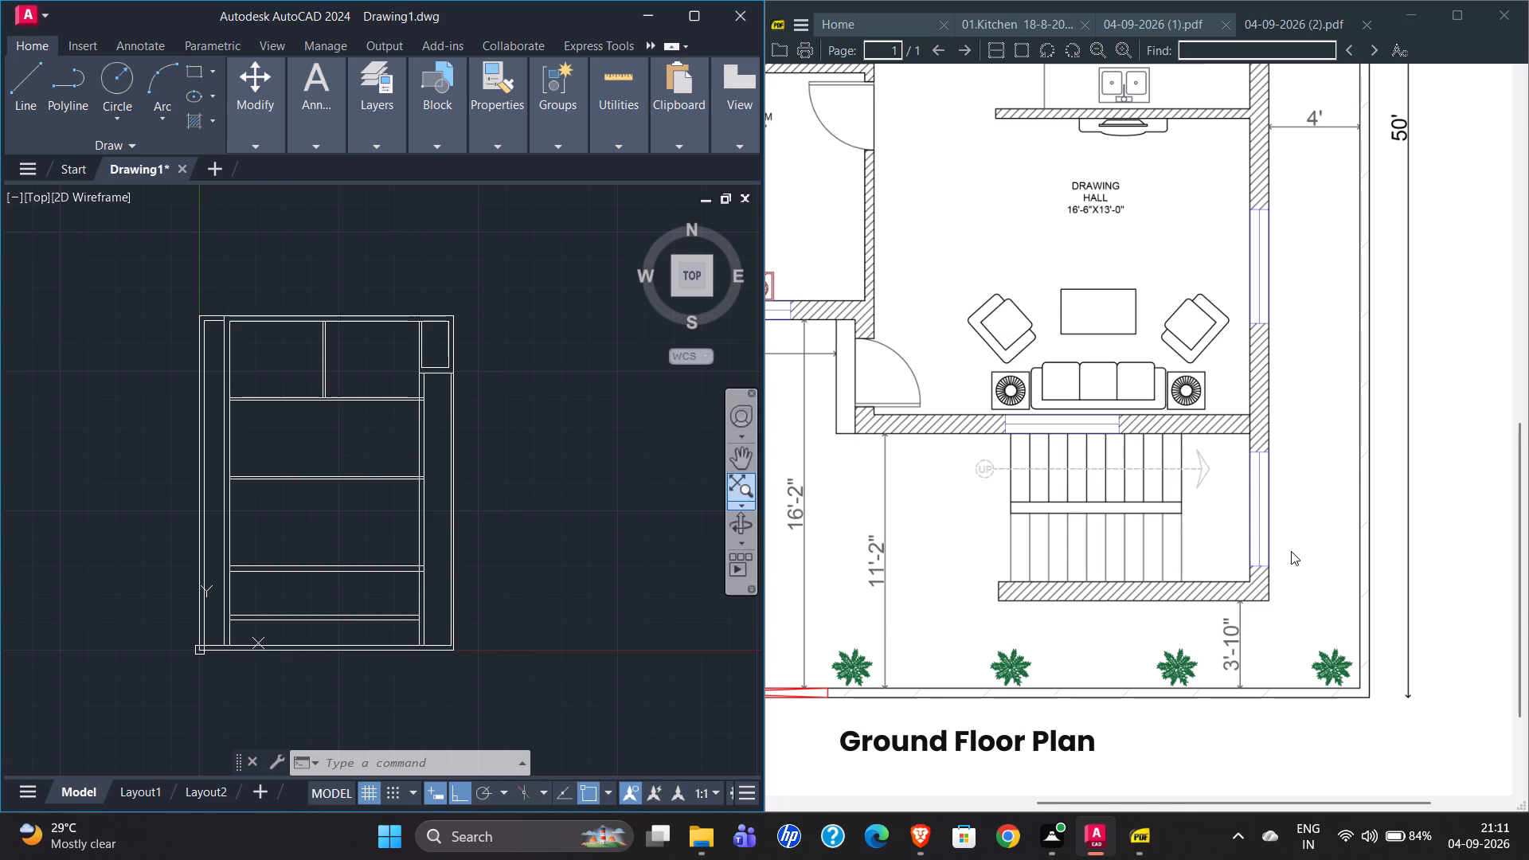
pyautogui.scroll(3, 328, 369)
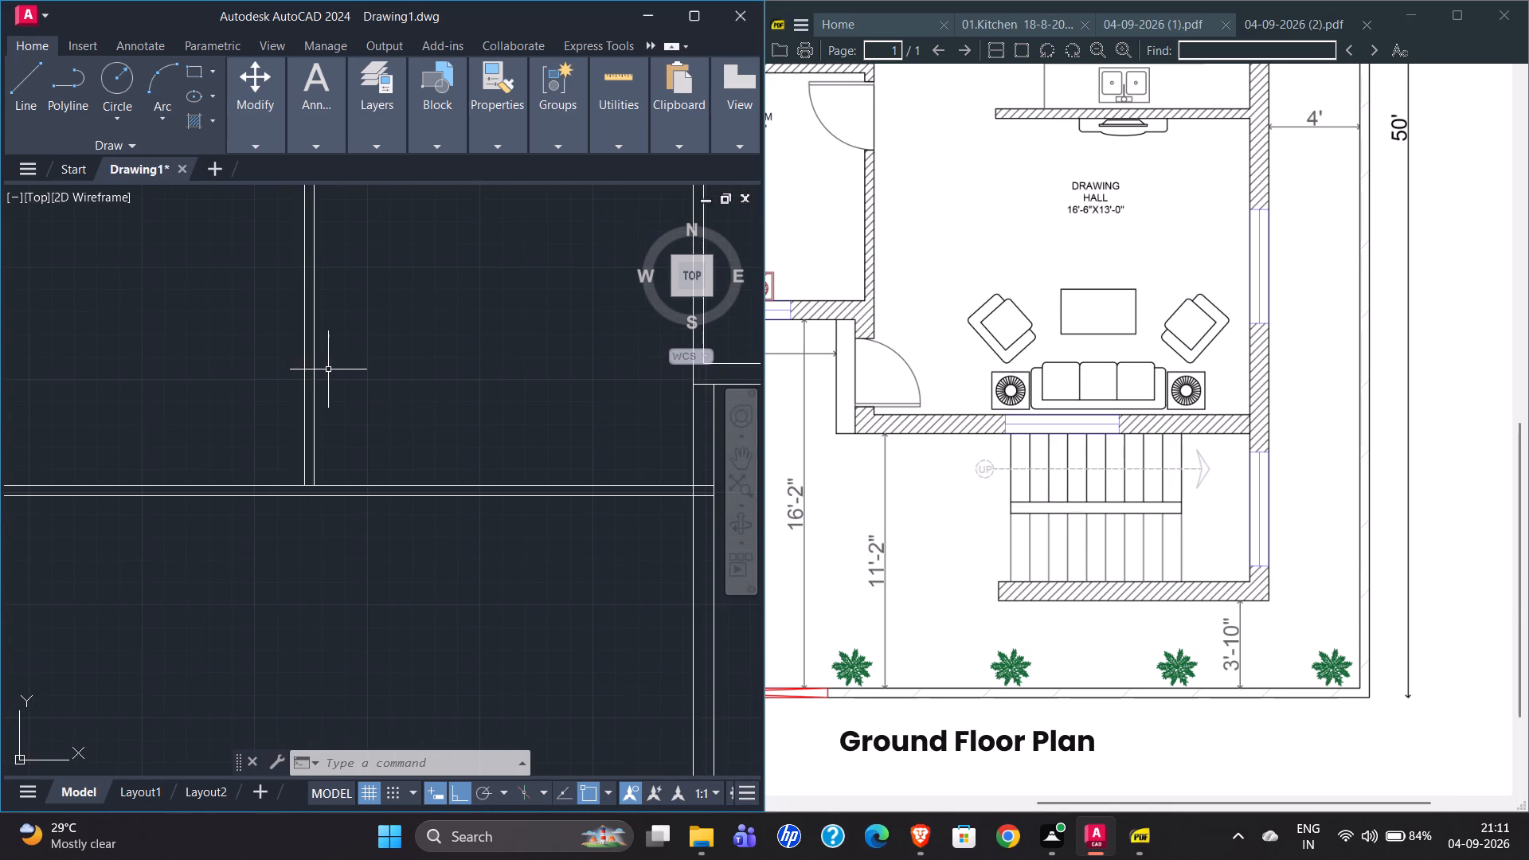
pyautogui.scroll(-3, 327, 373)
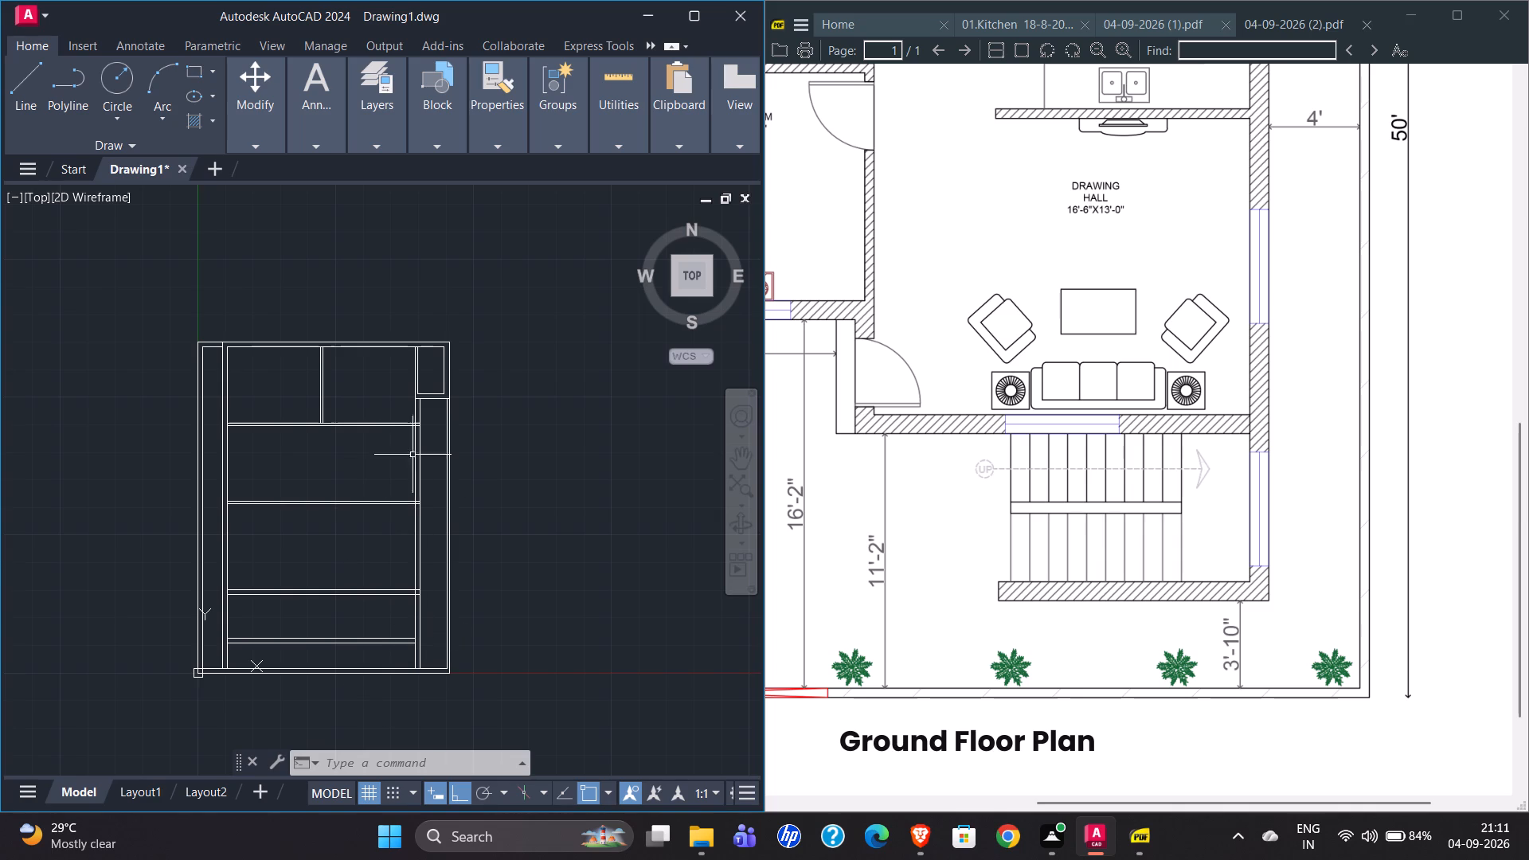
pyautogui.scroll(12, 1127, 424)
pyautogui.scroll(-1, 1127, 424)
pyautogui.scroll(3, 1127, 424)
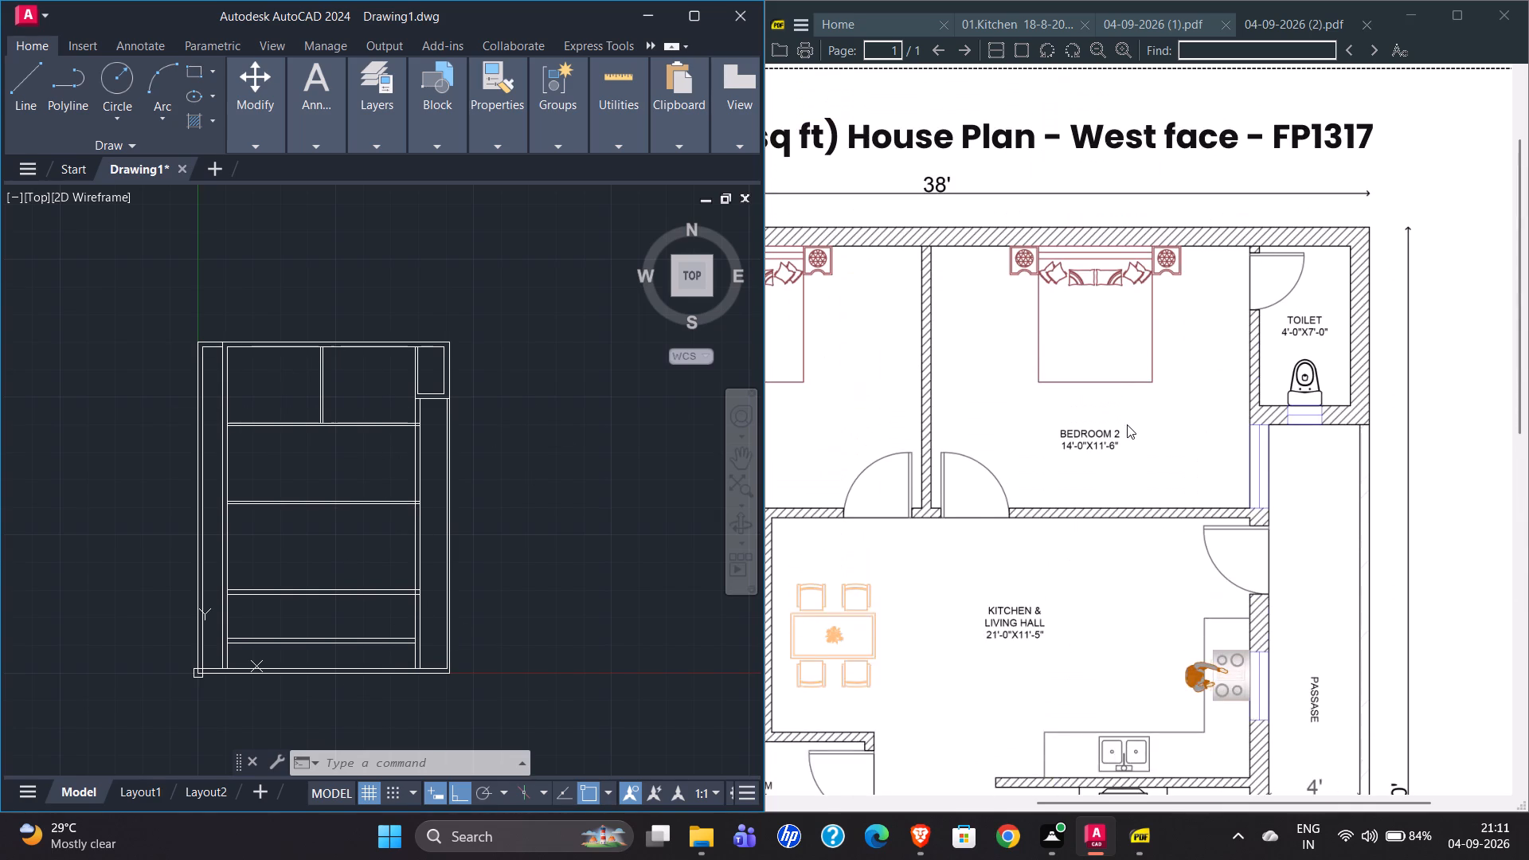
pyautogui.hscroll(-6, 1127, 424)
pyautogui.hscroll(1, 1120, 424)
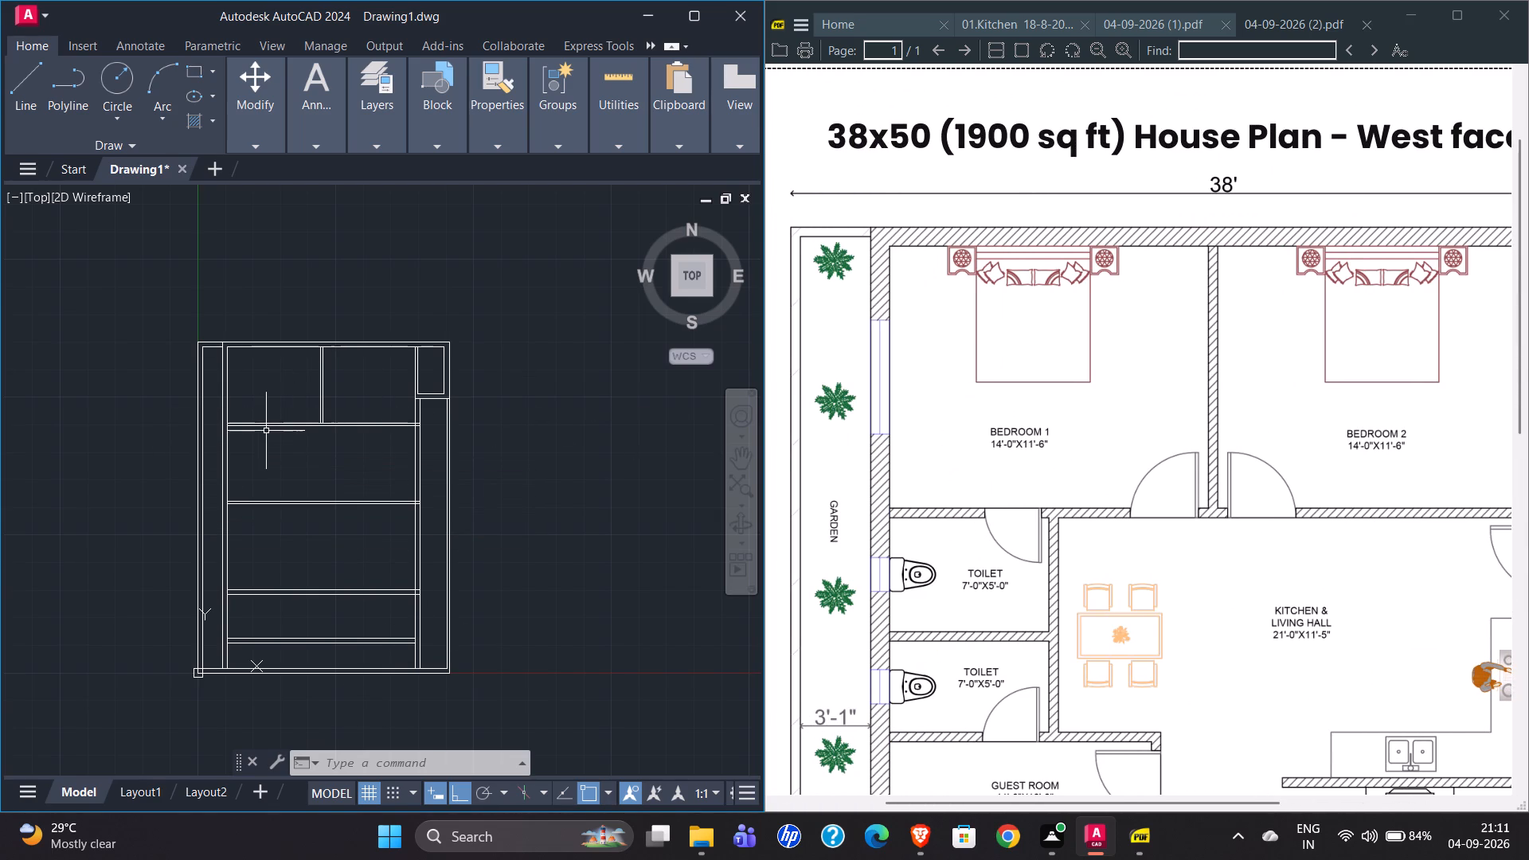
pyautogui.scroll(2, 266, 431)
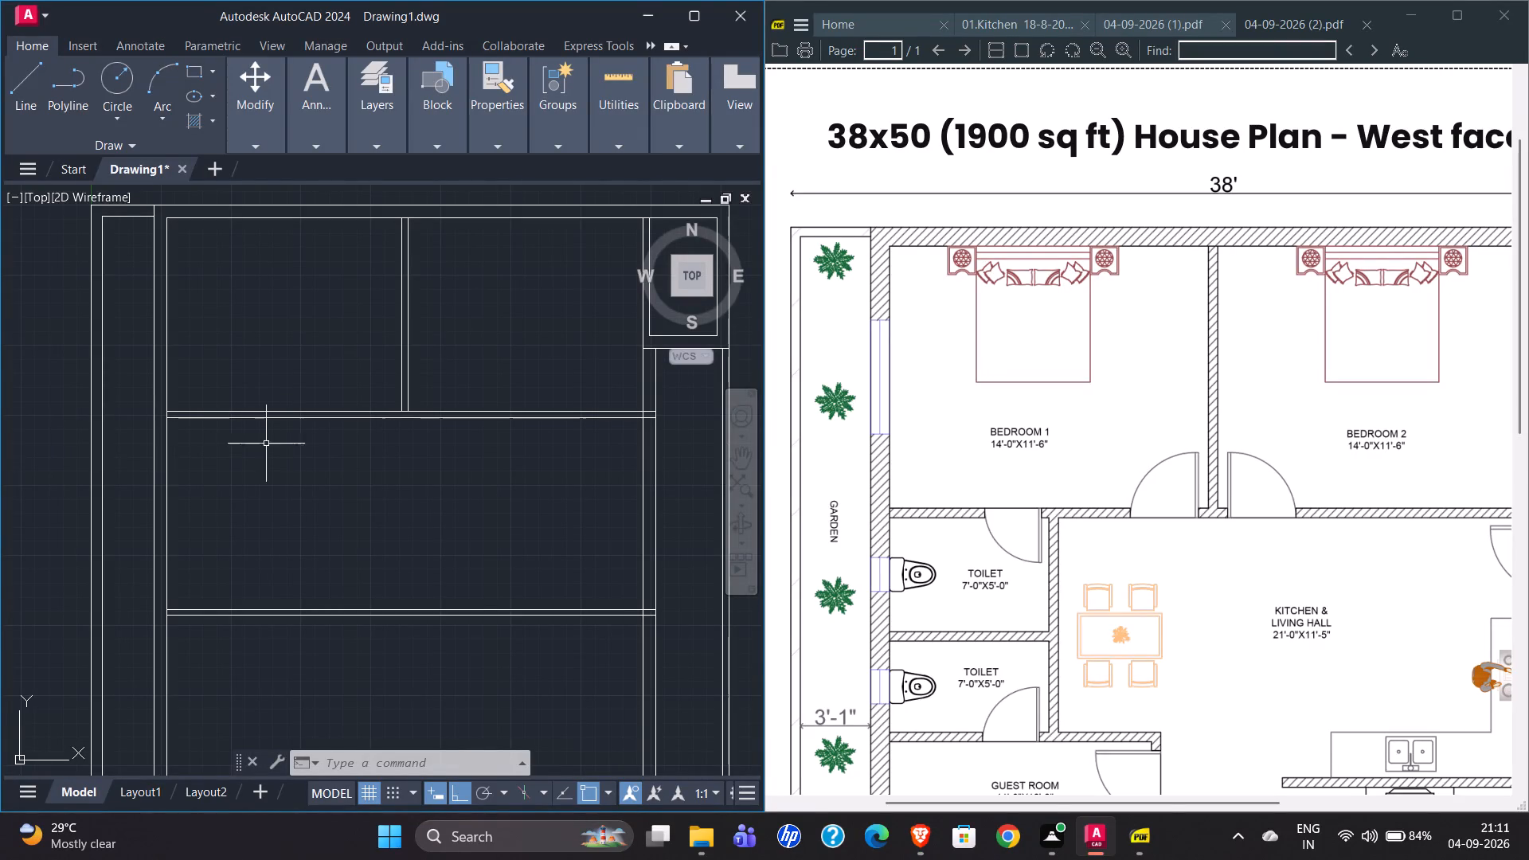
# Offset the lower line of the bedroom wall 5' downward, and offset that line 4.5" to form the wall between the two toilets.
pyautogui.click(330, 417)
pyautogui.press('o')
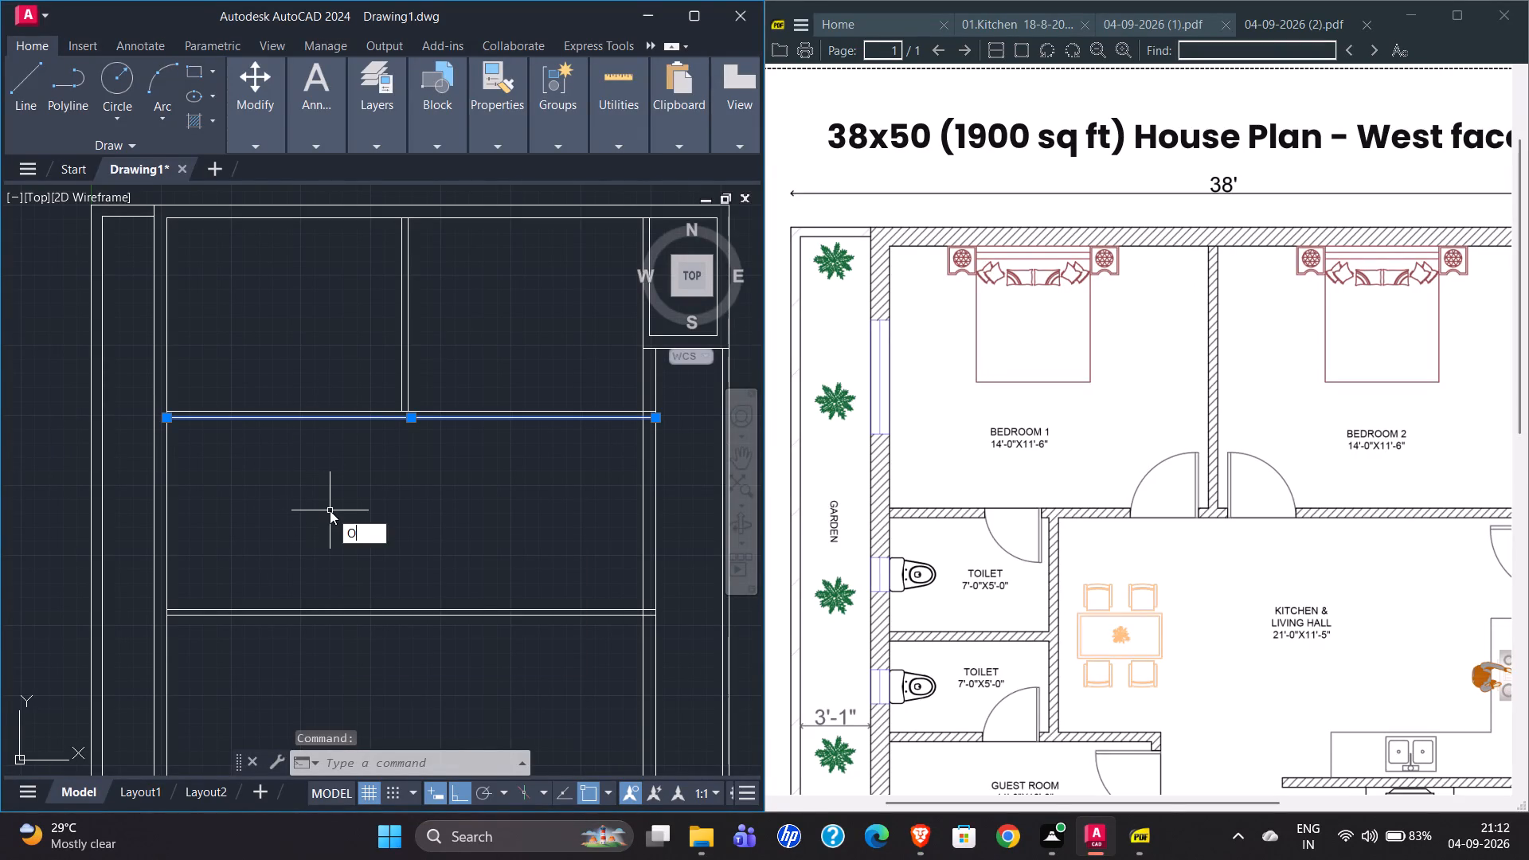
pyautogui.press('Return')
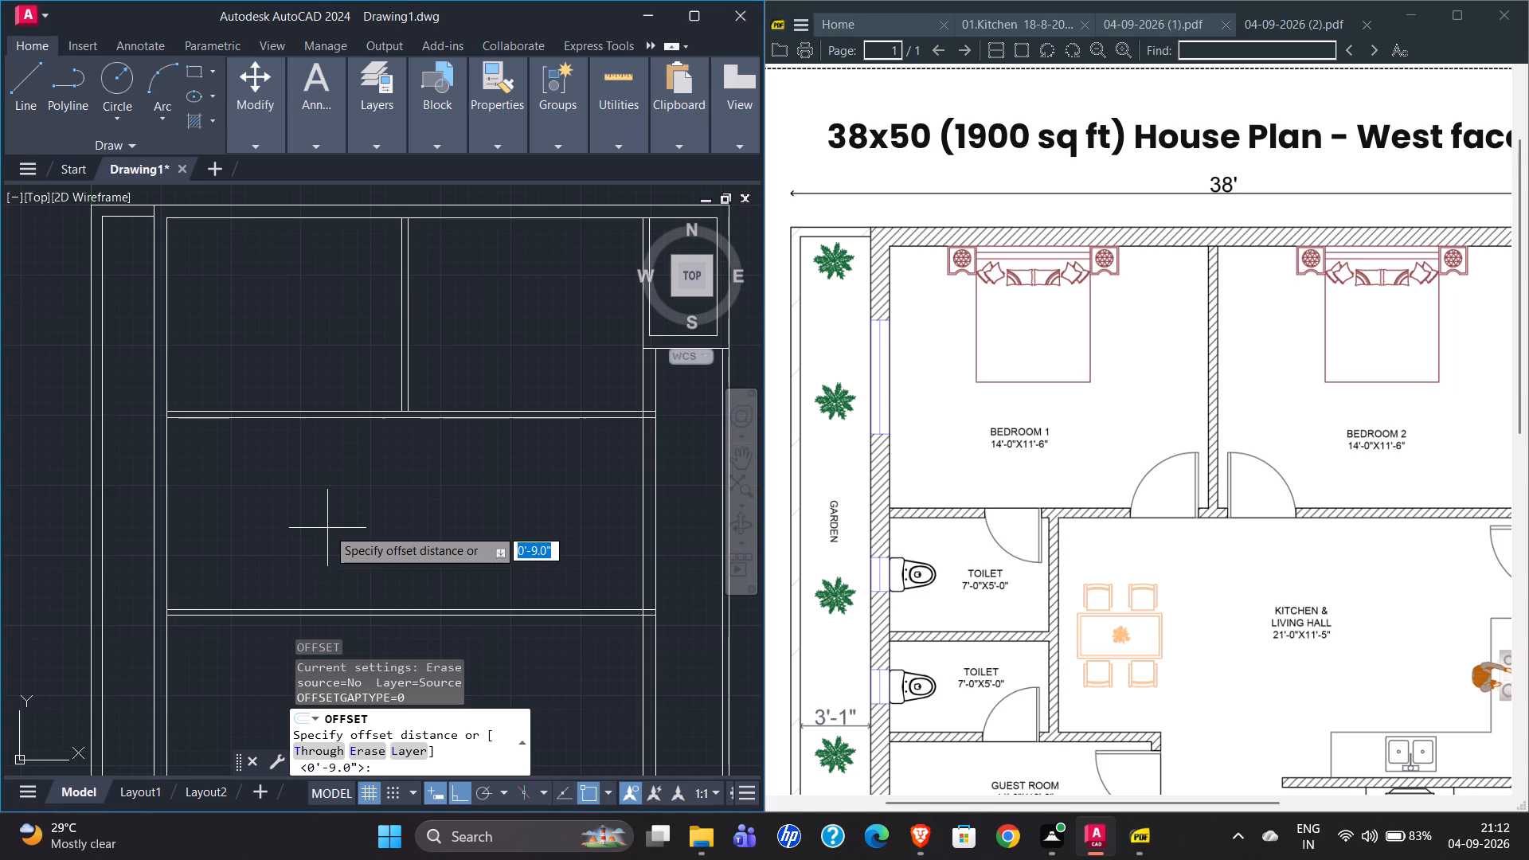
pyautogui.write("5'")
pyautogui.press('Return')
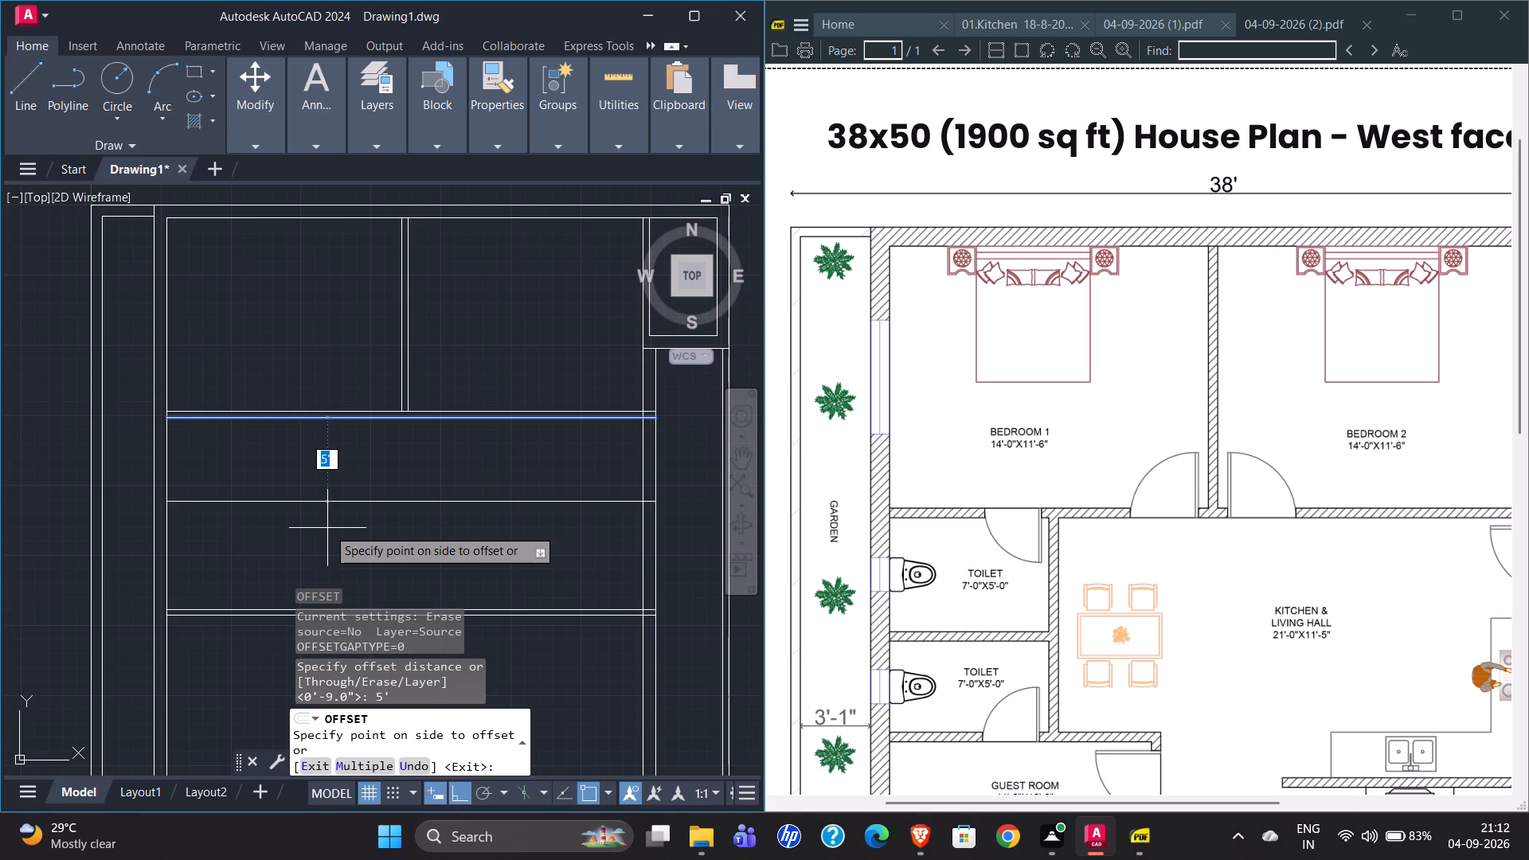
pyautogui.click(336, 563)
pyautogui.click(338, 501)
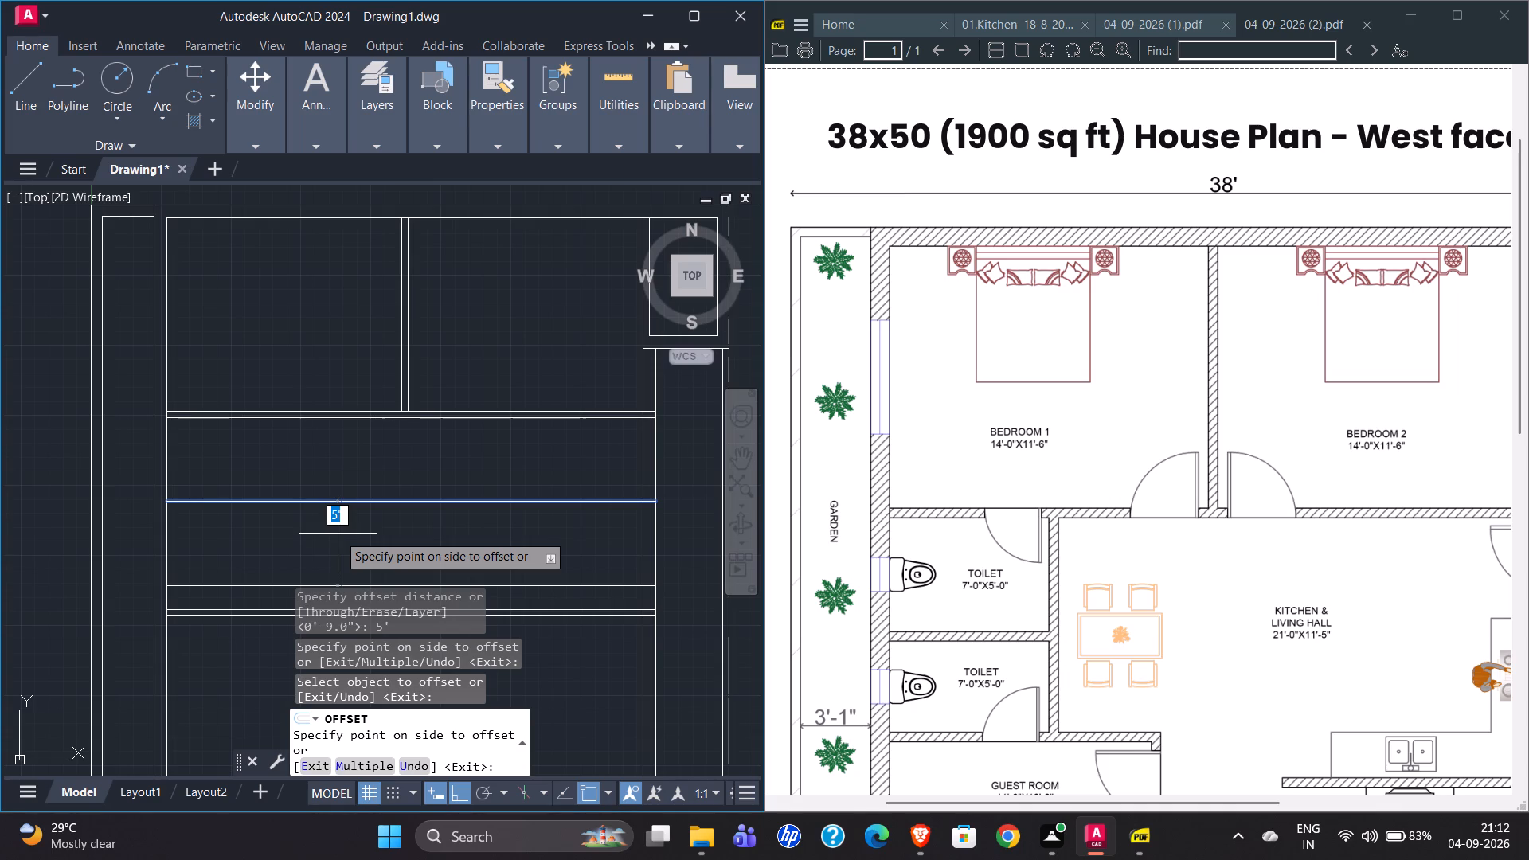
pyautogui.write('4.5"')
pyautogui.press('Return')
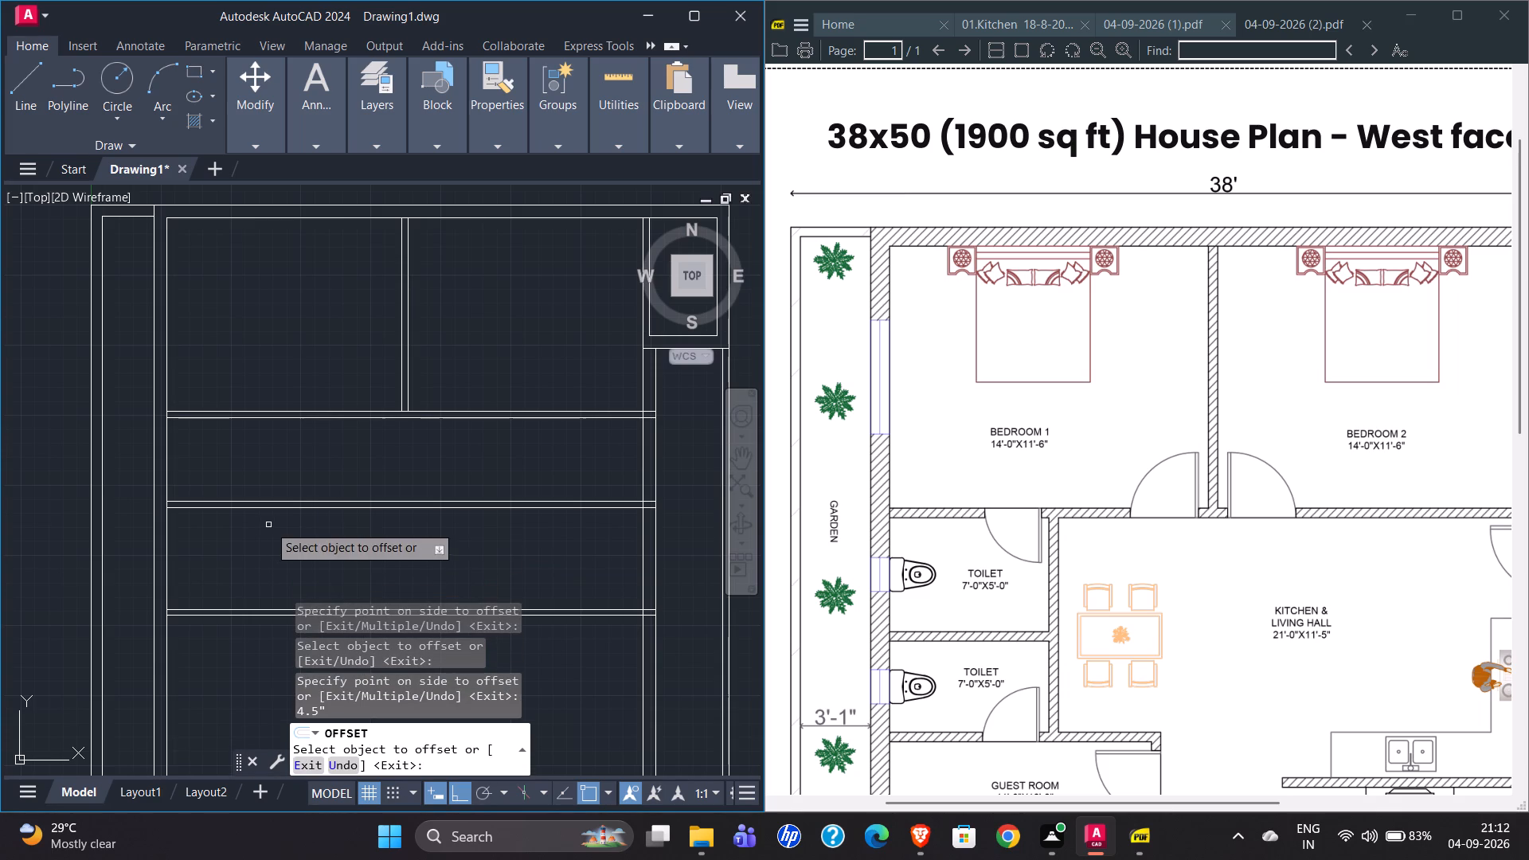
# Offset the lower face of the toilet dividing wall 5' downward, and offset that line 4.5" to form the second toilet's lower wall.
pyautogui.click(303, 509)
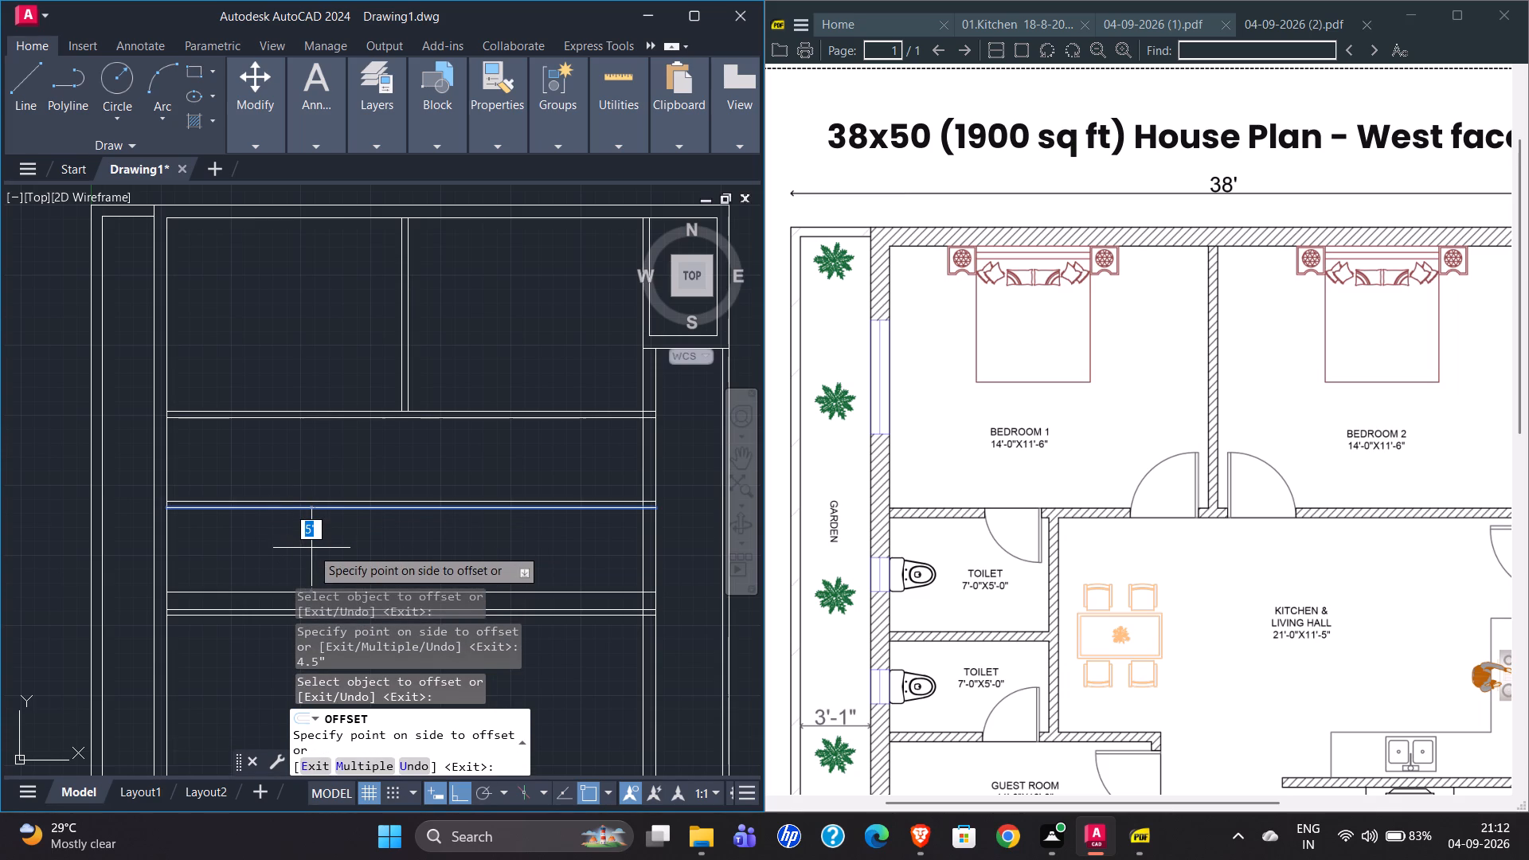
pyautogui.click(311, 549)
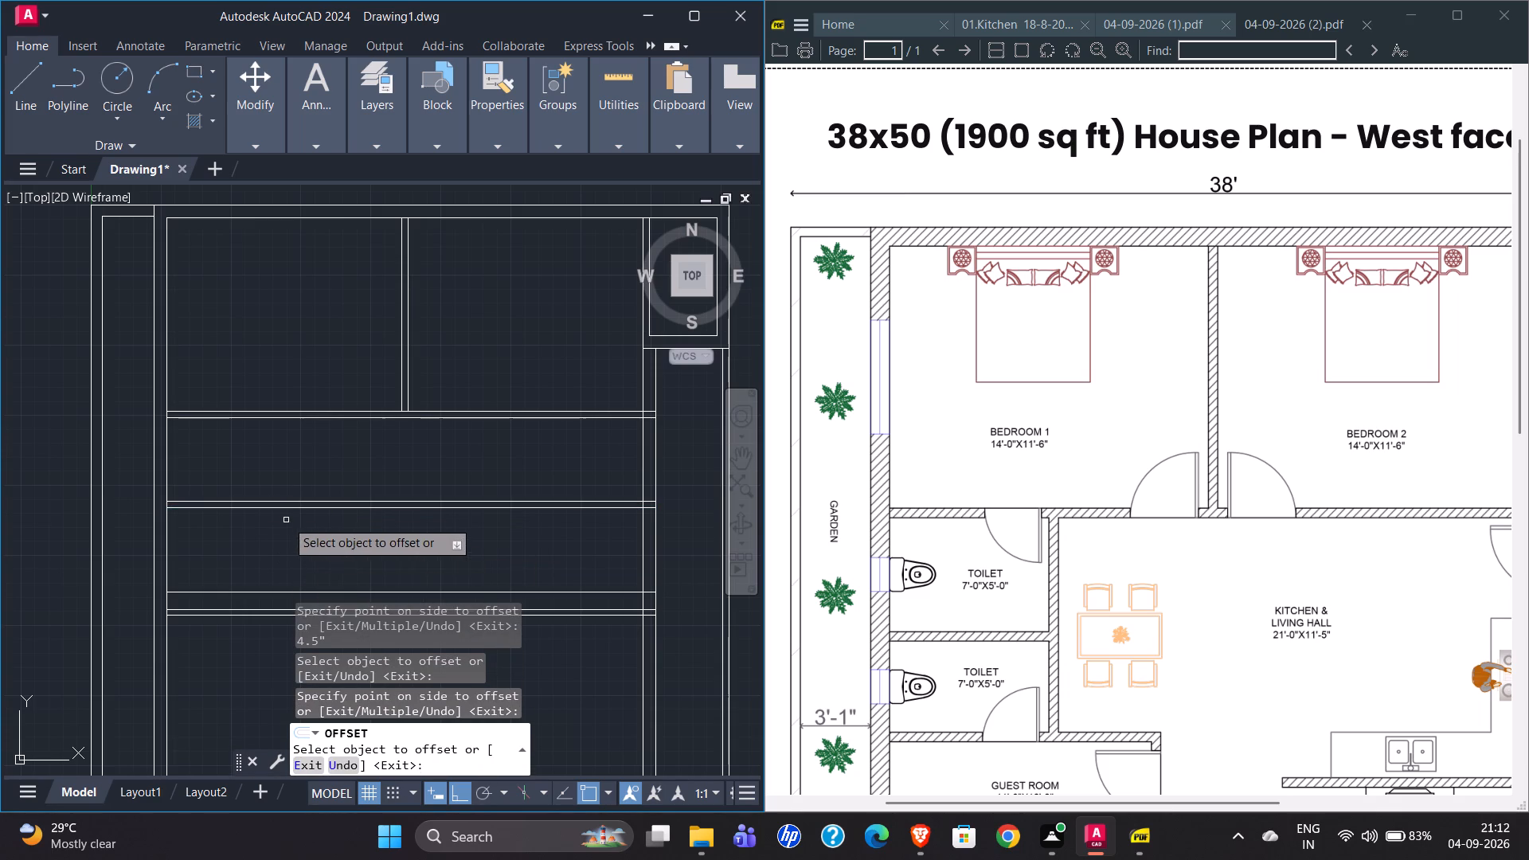
pyautogui.scroll(-1, 286, 520)
pyautogui.scroll(3, 294, 601)
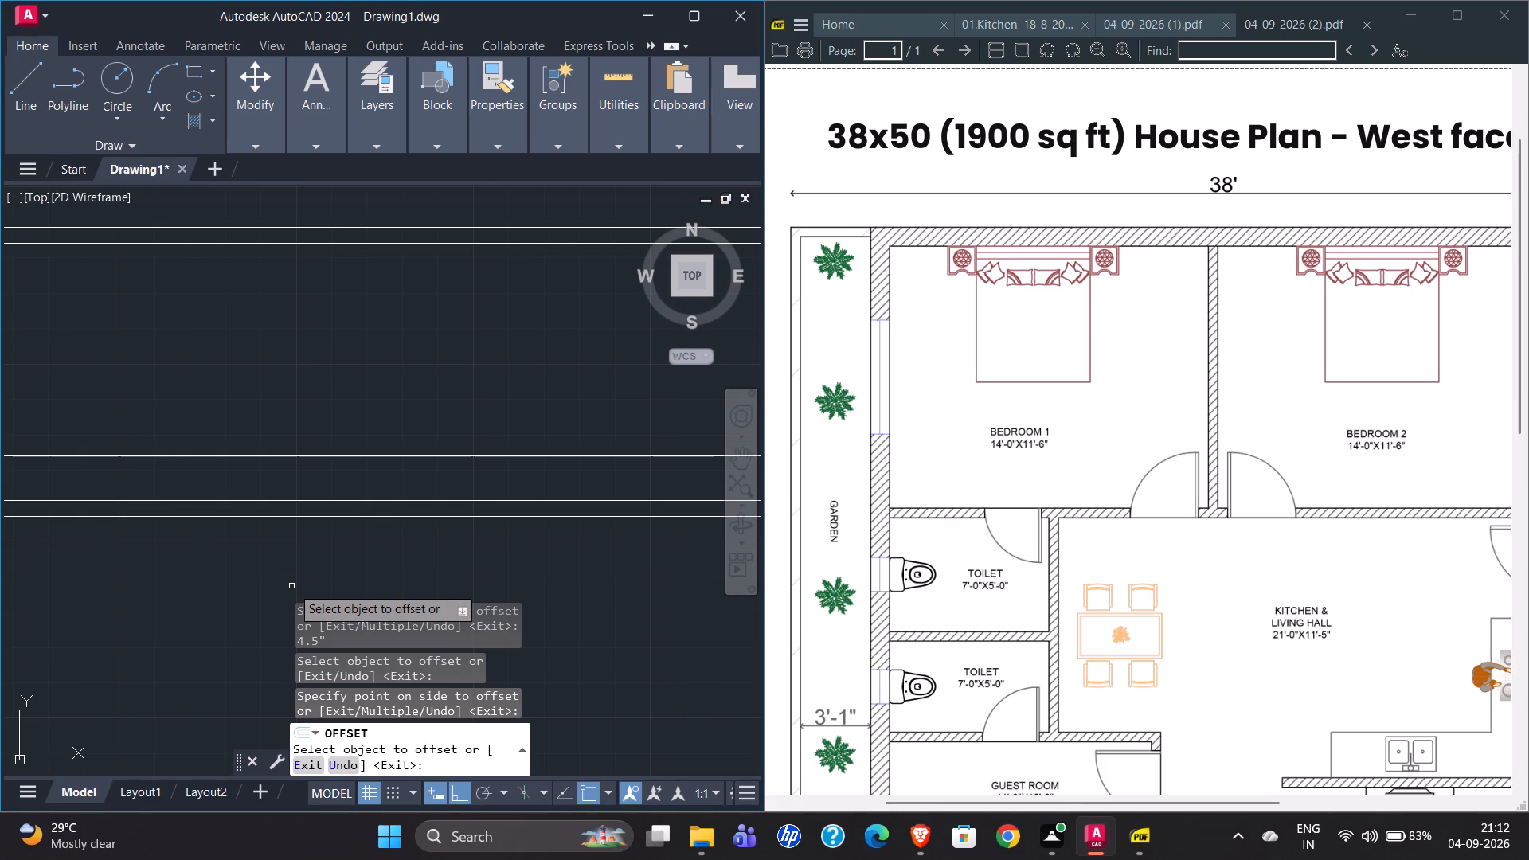
pyautogui.click(303, 455)
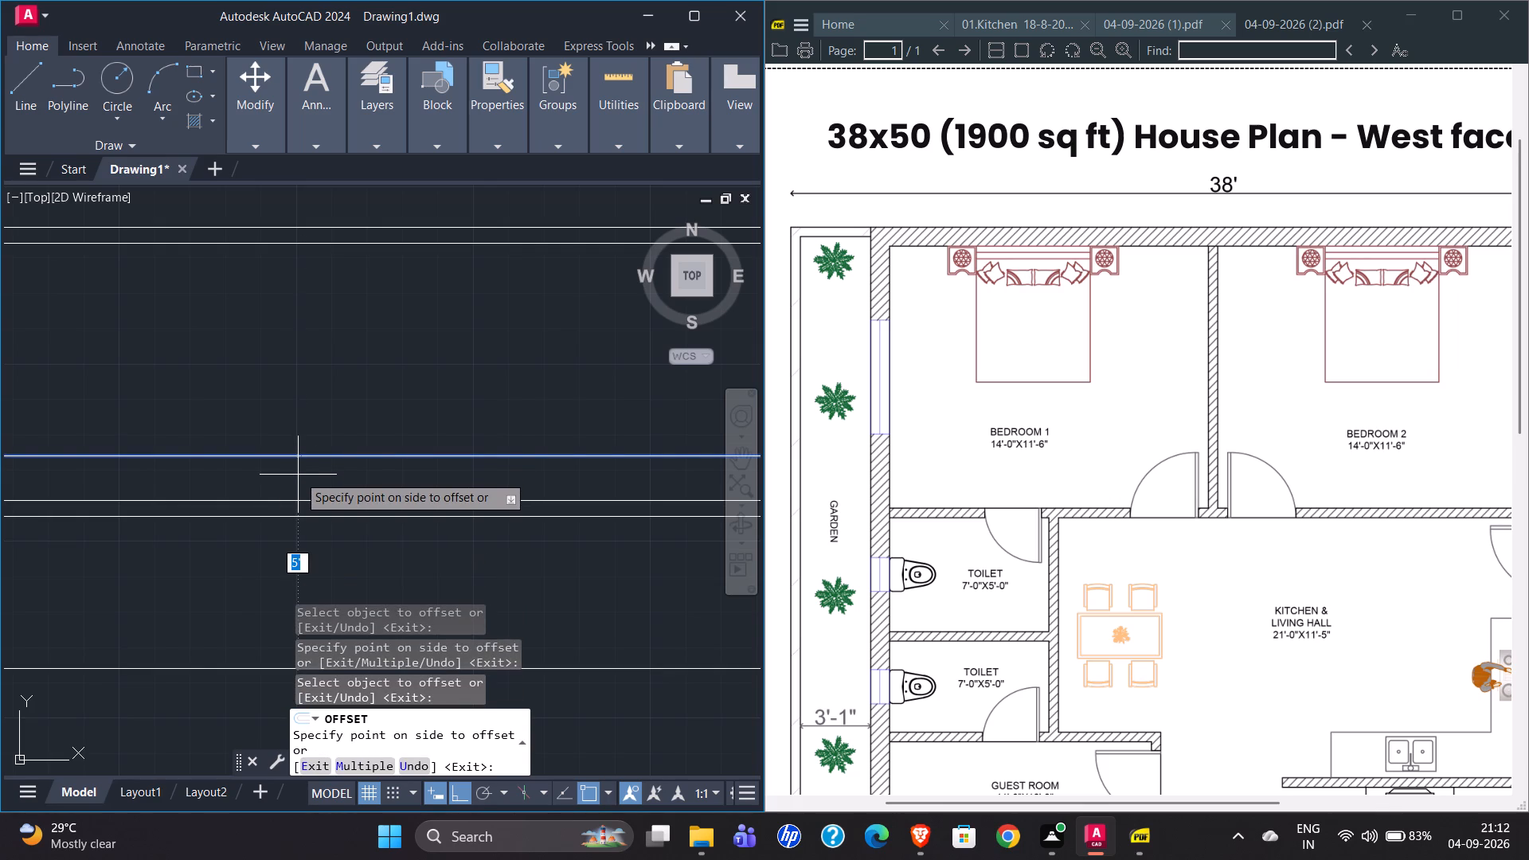
pyautogui.write('4.5"')
pyautogui.press('Return')
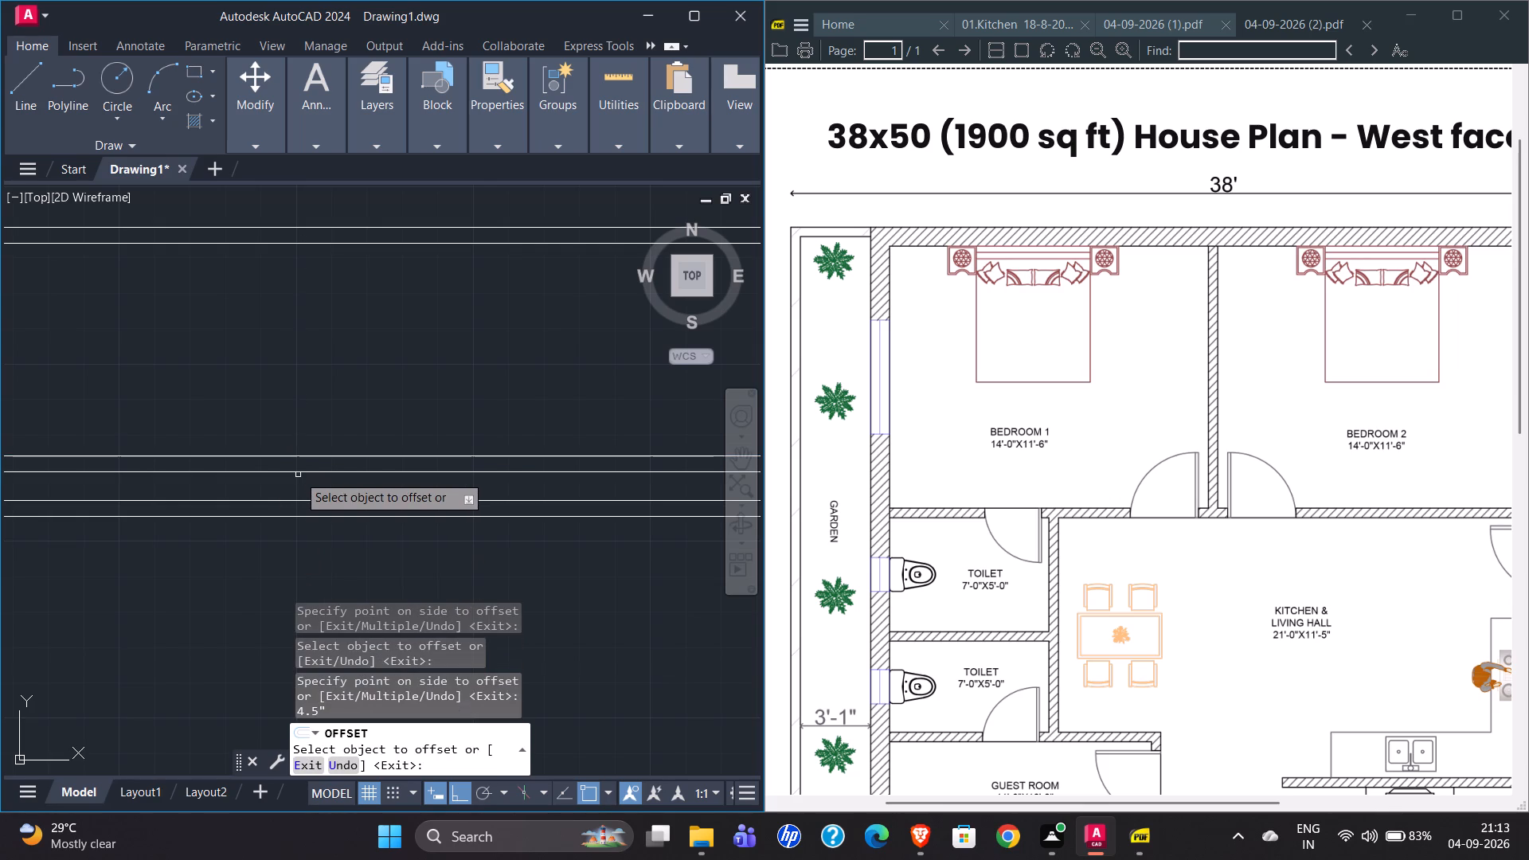
pyautogui.scroll(-2, 313, 553)
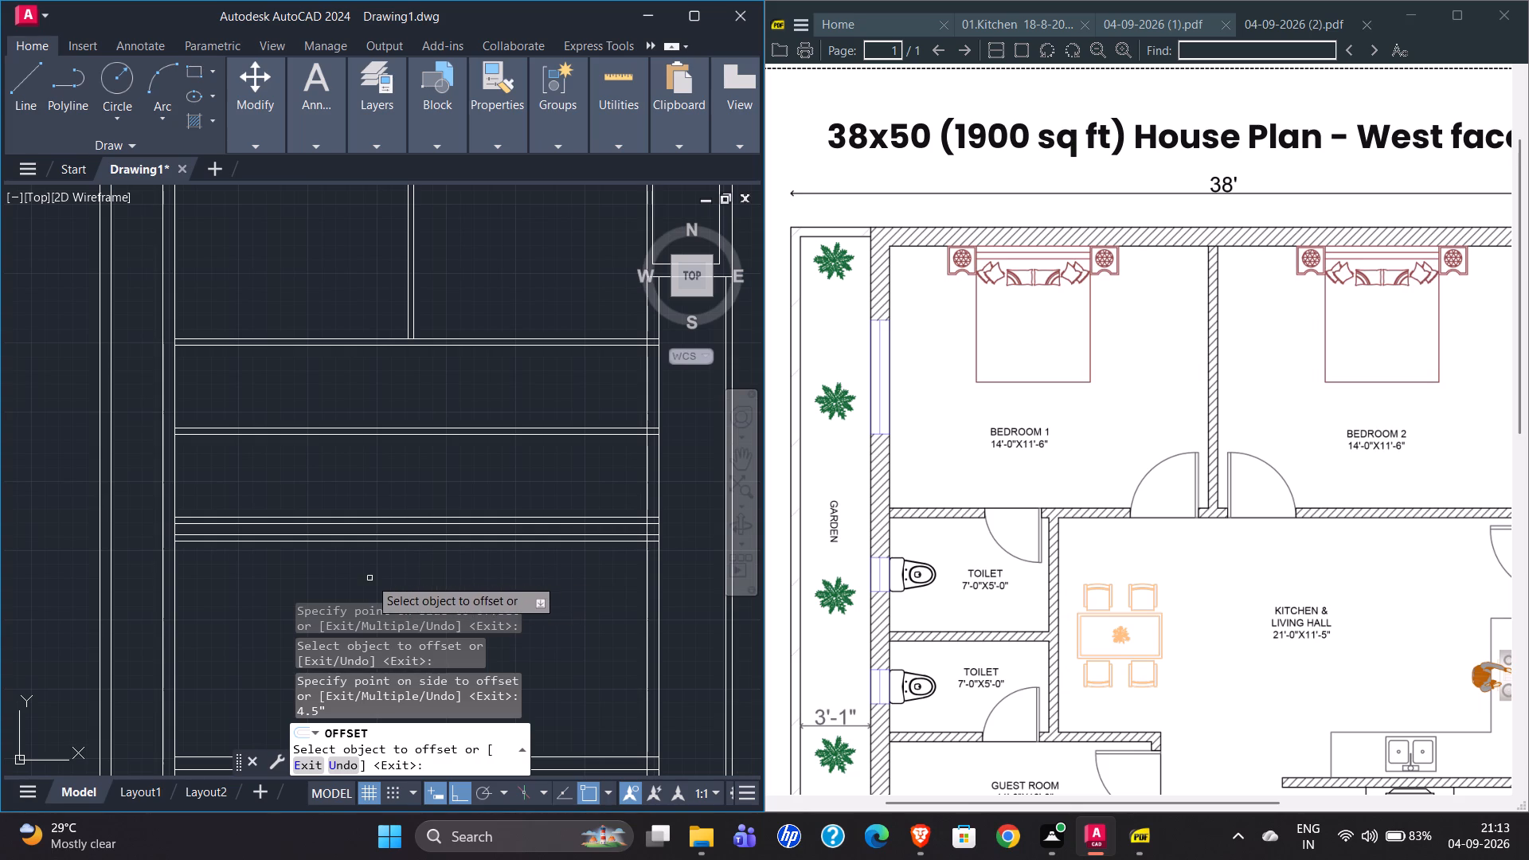
pyautogui.press('Escape')
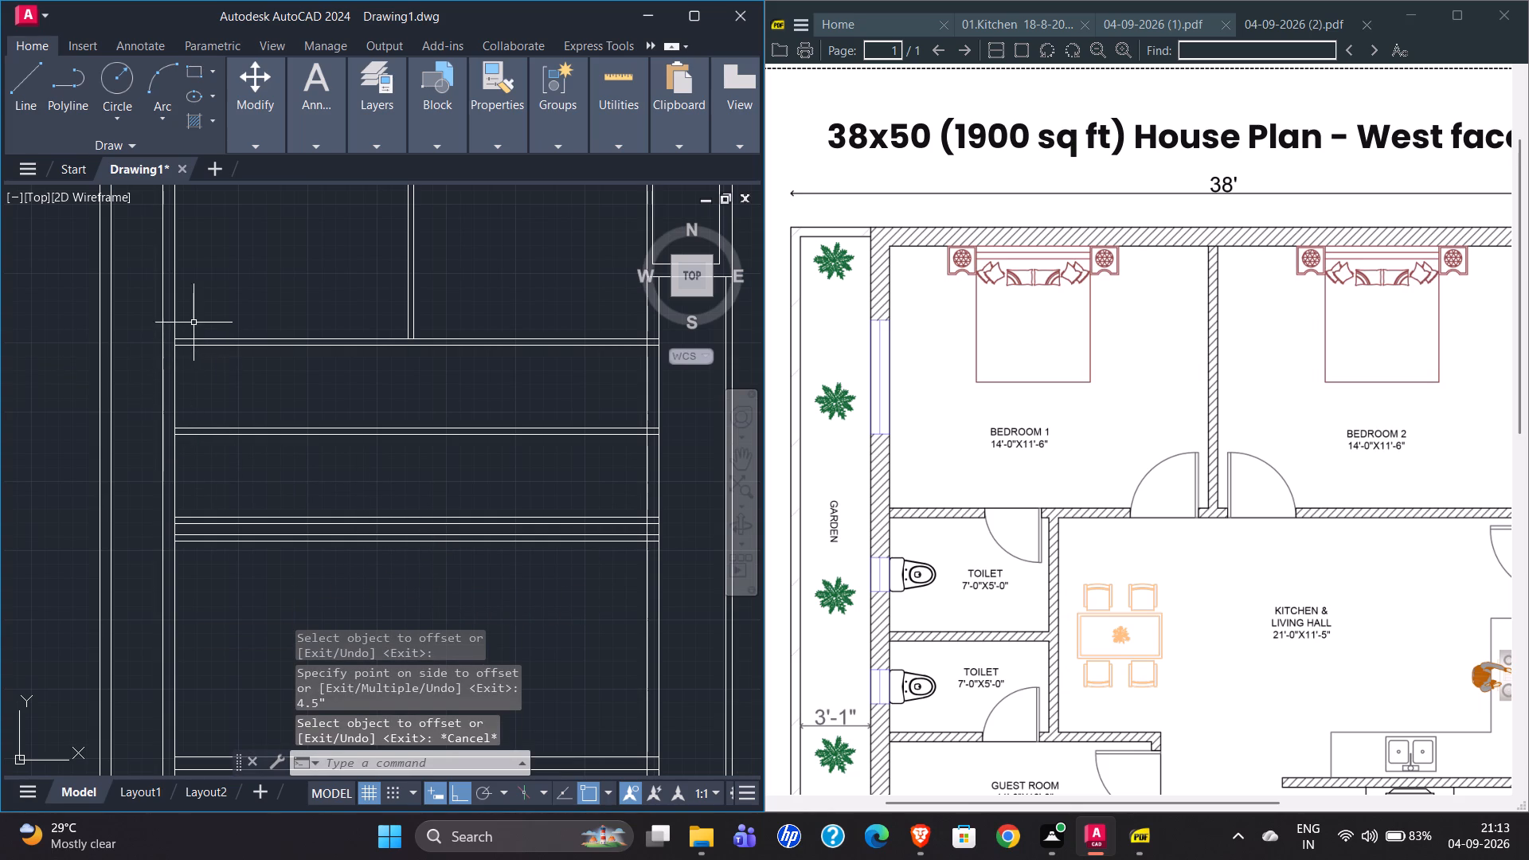
# Trim the overlapping lines where the wall below the bedrooms meets the passage-side wall.
pyautogui.scroll(-1, 174, 425)
pyautogui.scroll(3, 260, 244)
pyautogui.scroll(-1, 213, 330)
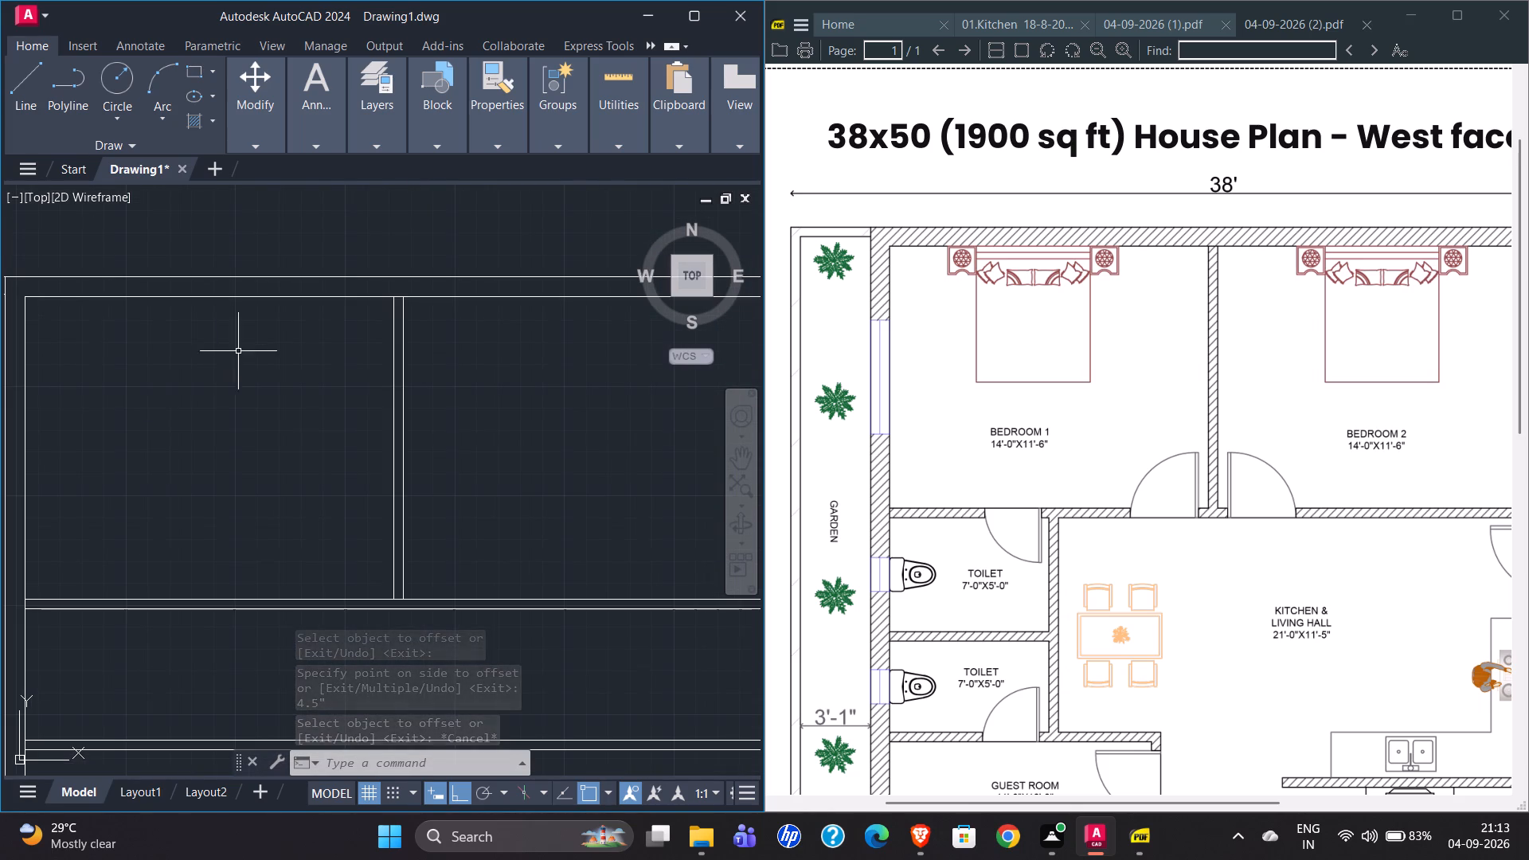
pyautogui.write('TR')
pyautogui.press('Return')
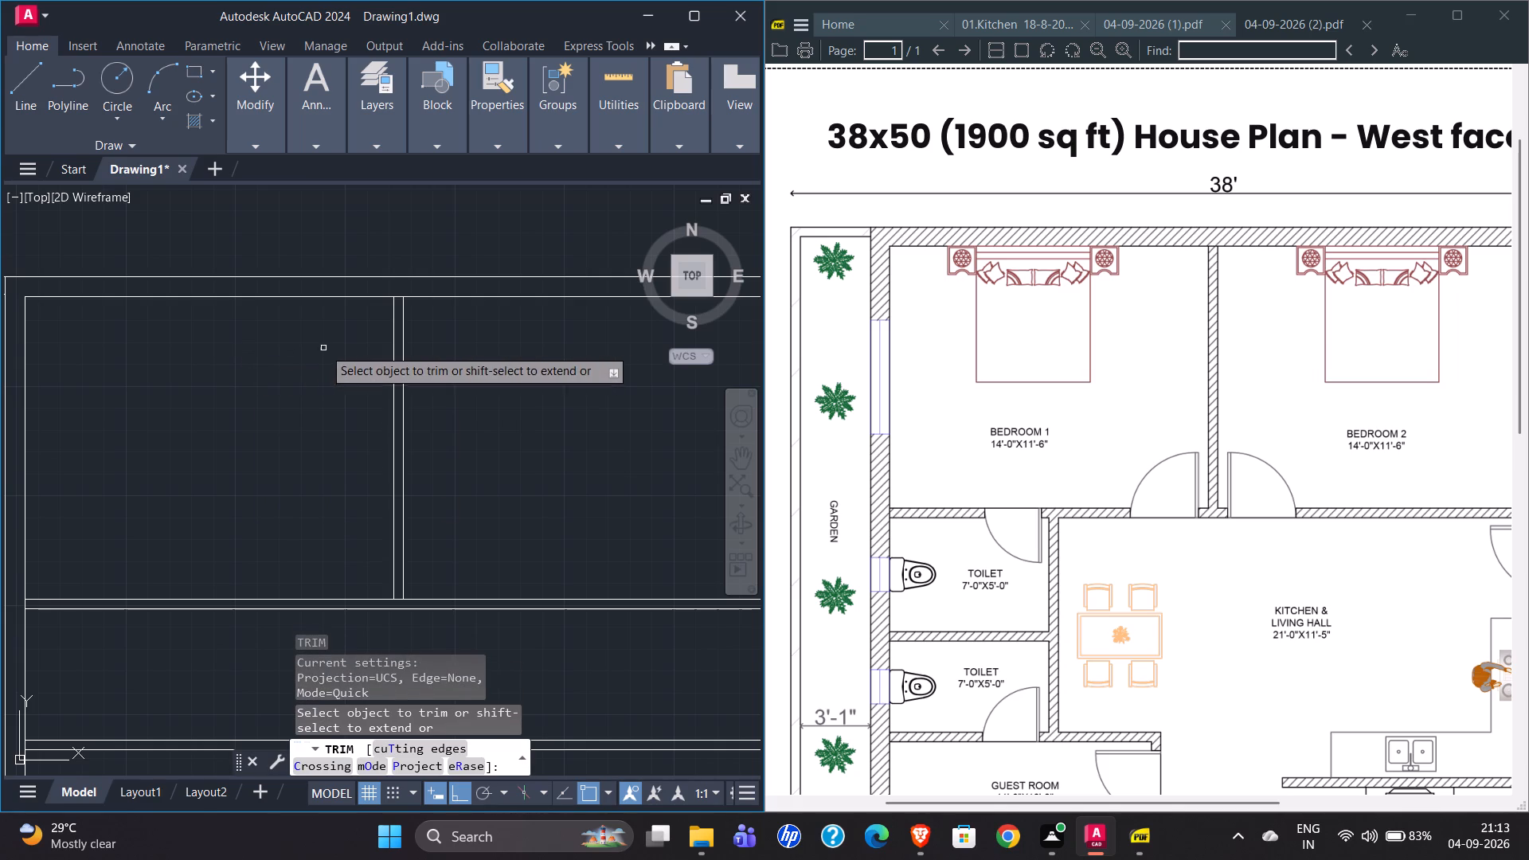
pyautogui.scroll(-1, 115, 408)
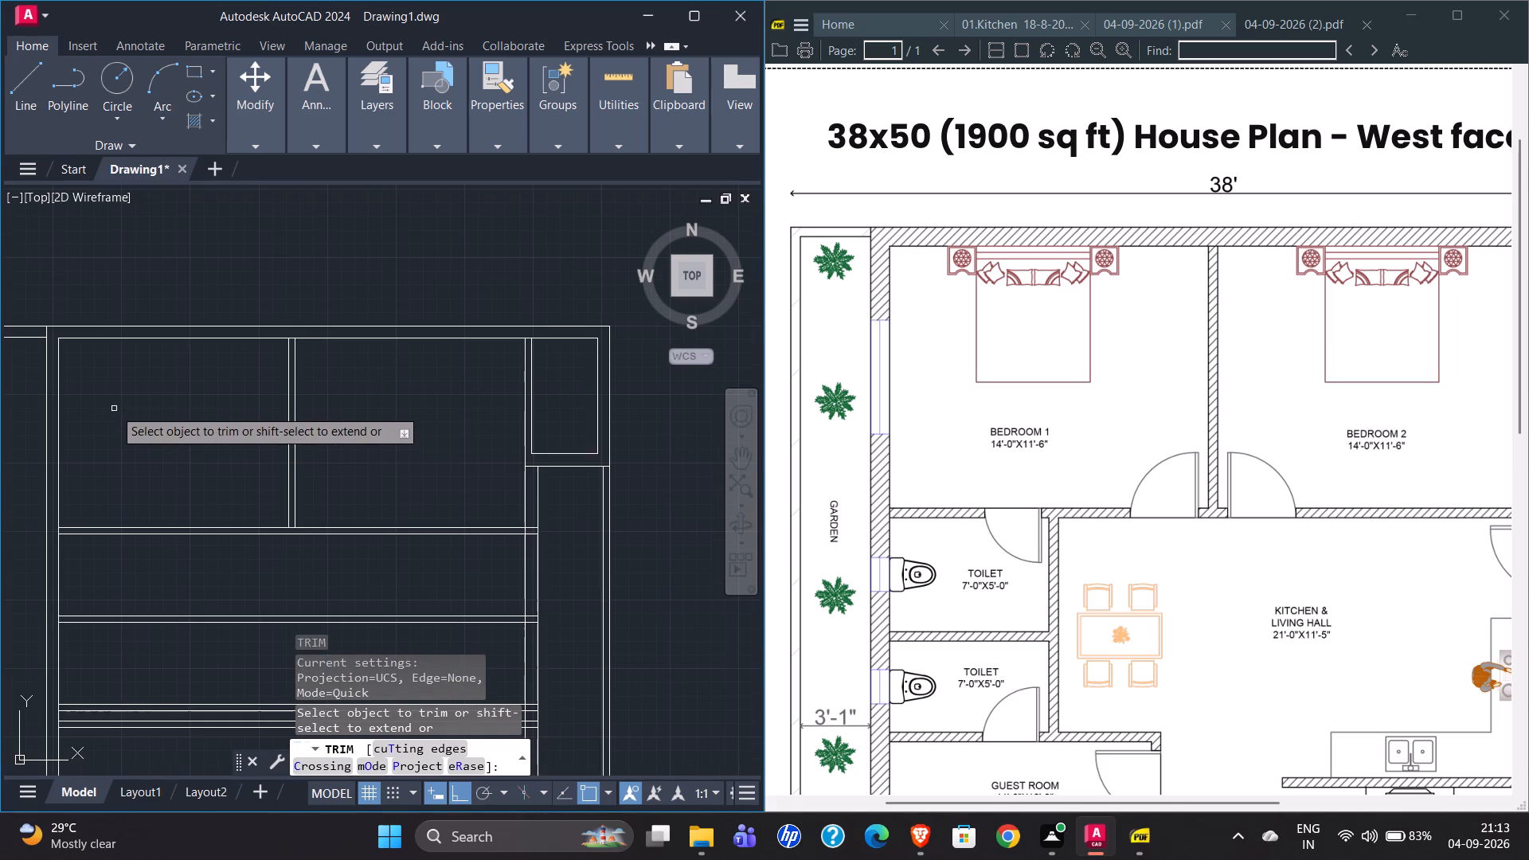
pyautogui.hscroll(3, 1208, 398)
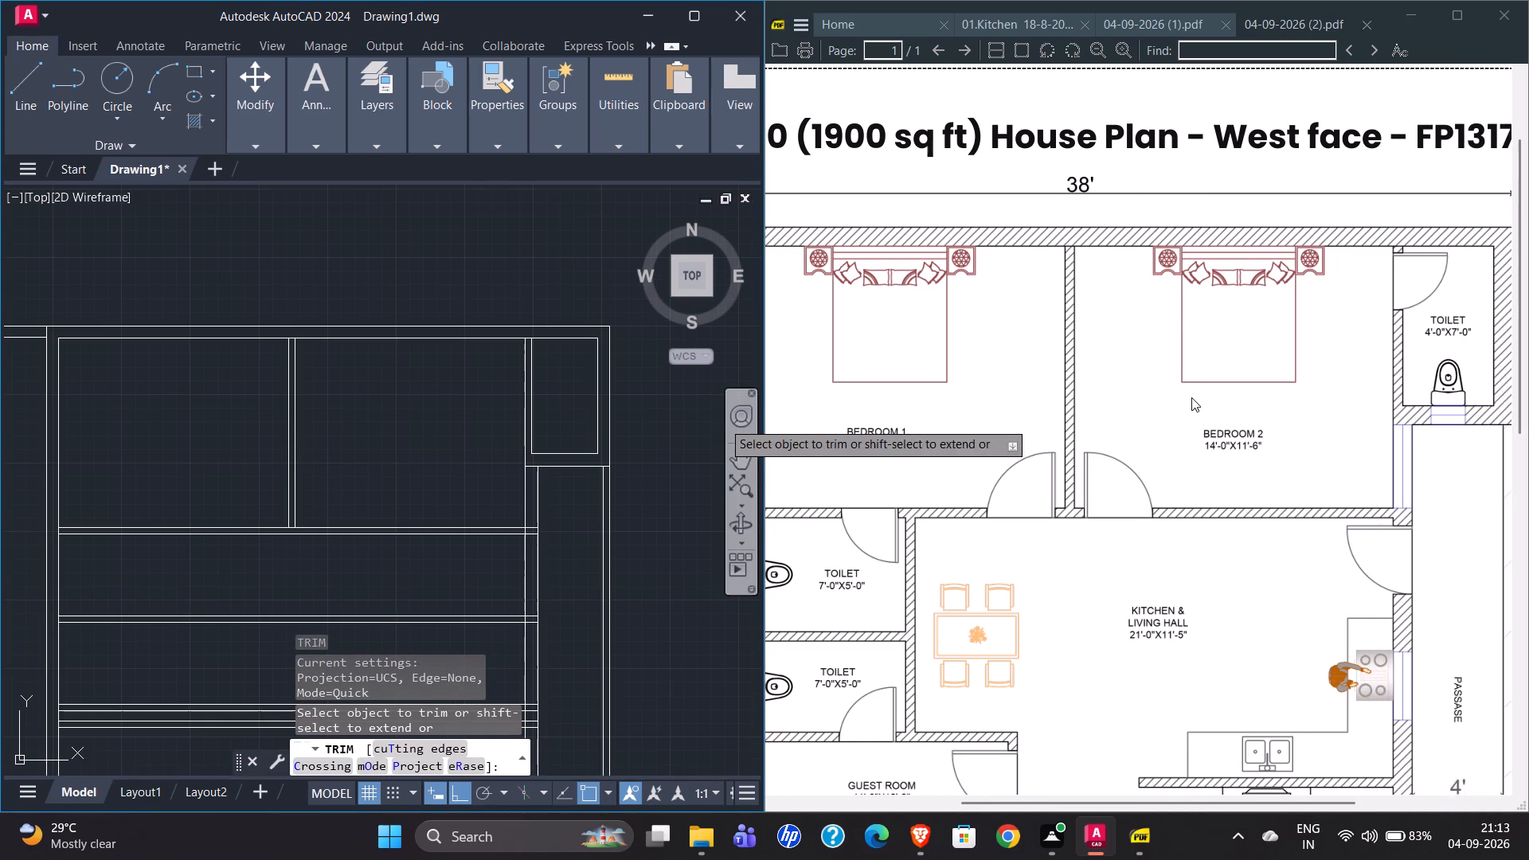
pyautogui.hscroll(1, 1191, 397)
pyautogui.hscroll(-1, 1191, 397)
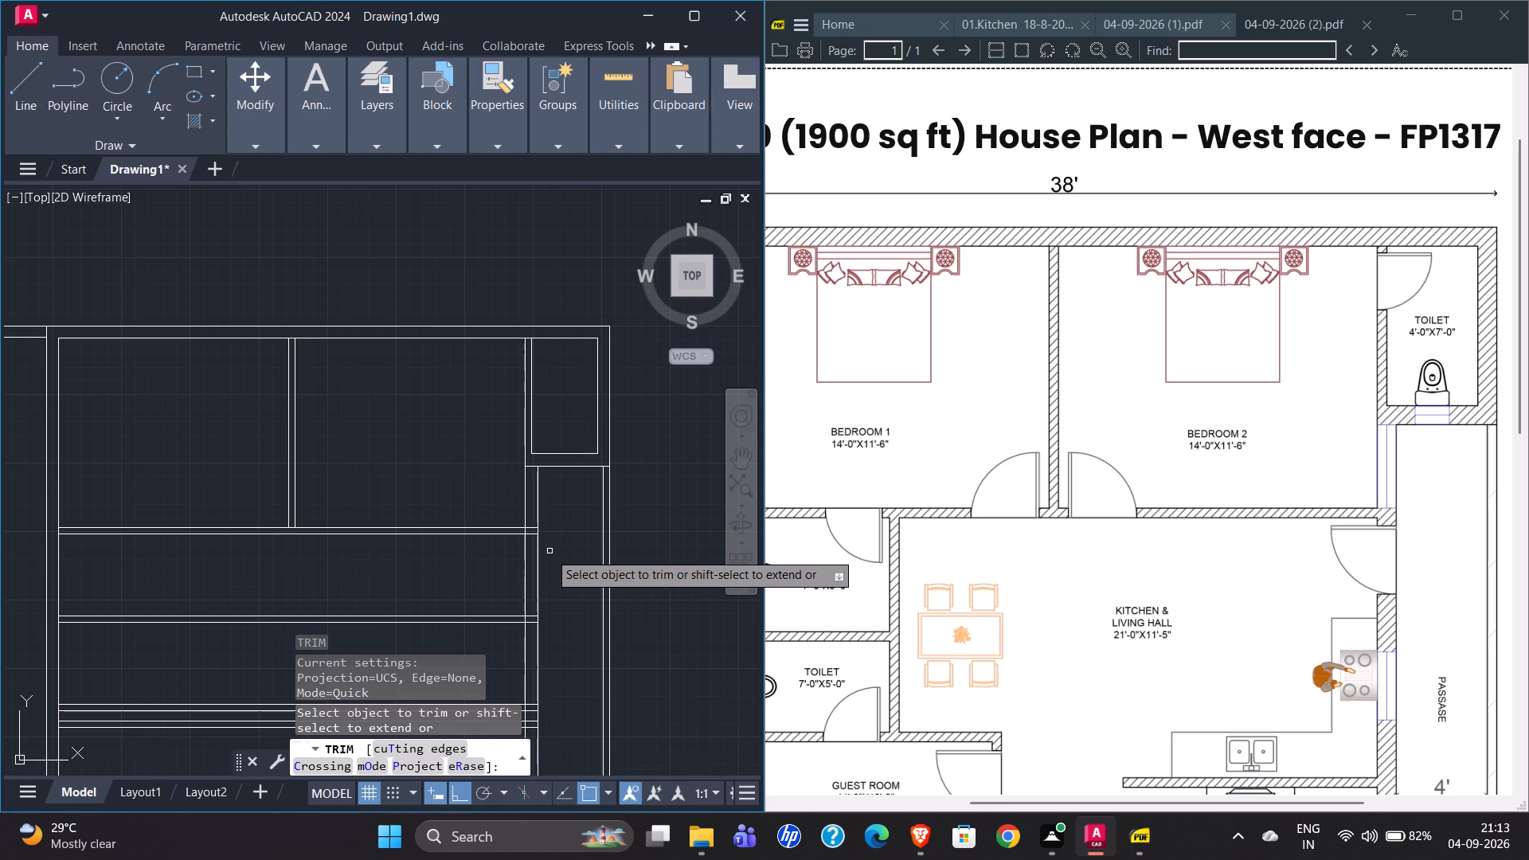
pyautogui.scroll(3, 543, 554)
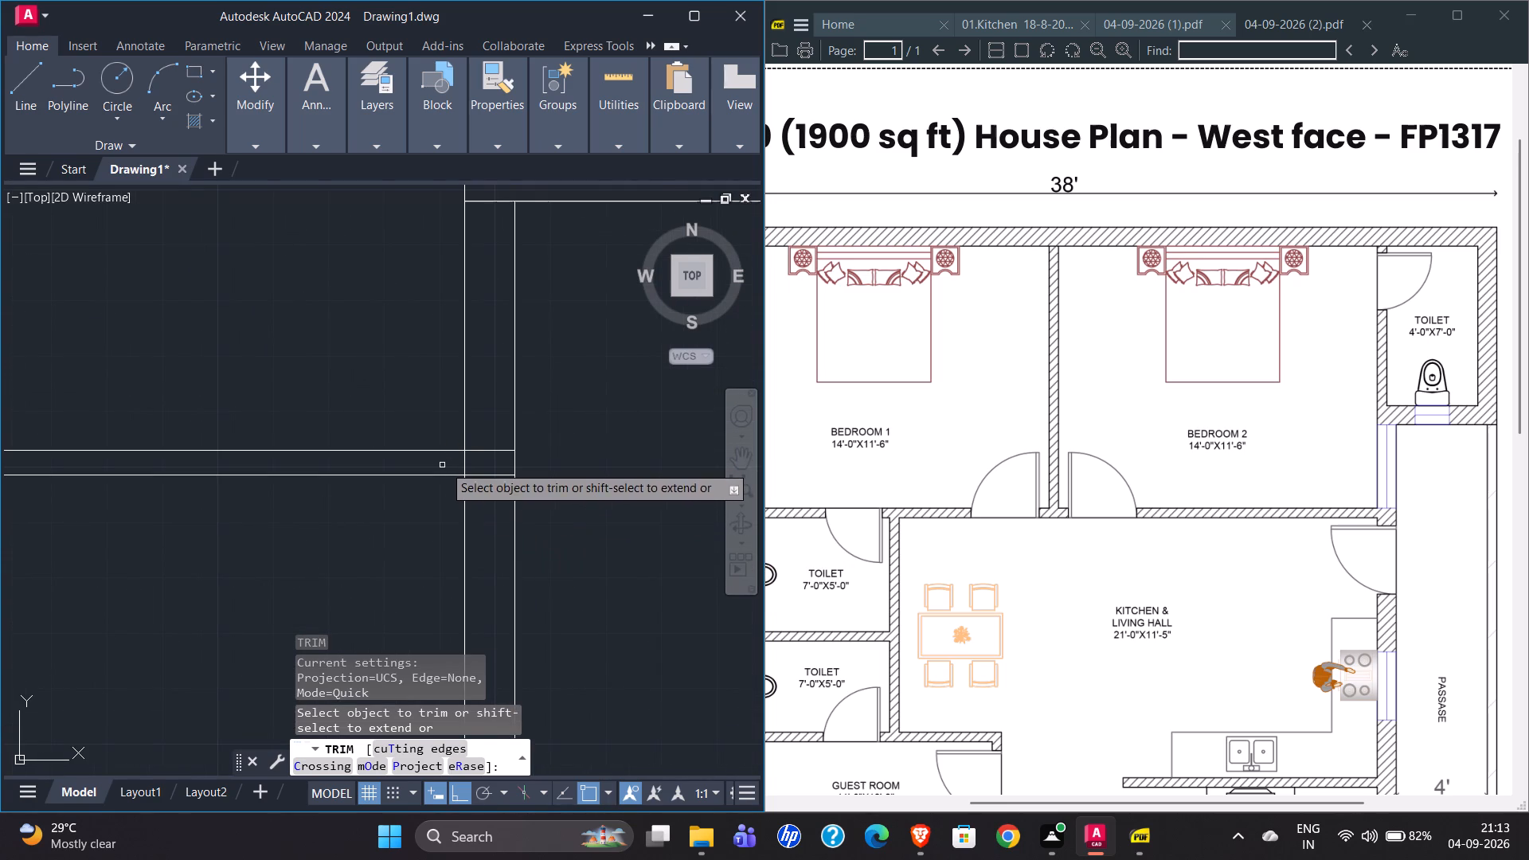
pyautogui.moveTo(444, 465); pyautogui.dragTo(490, 519)
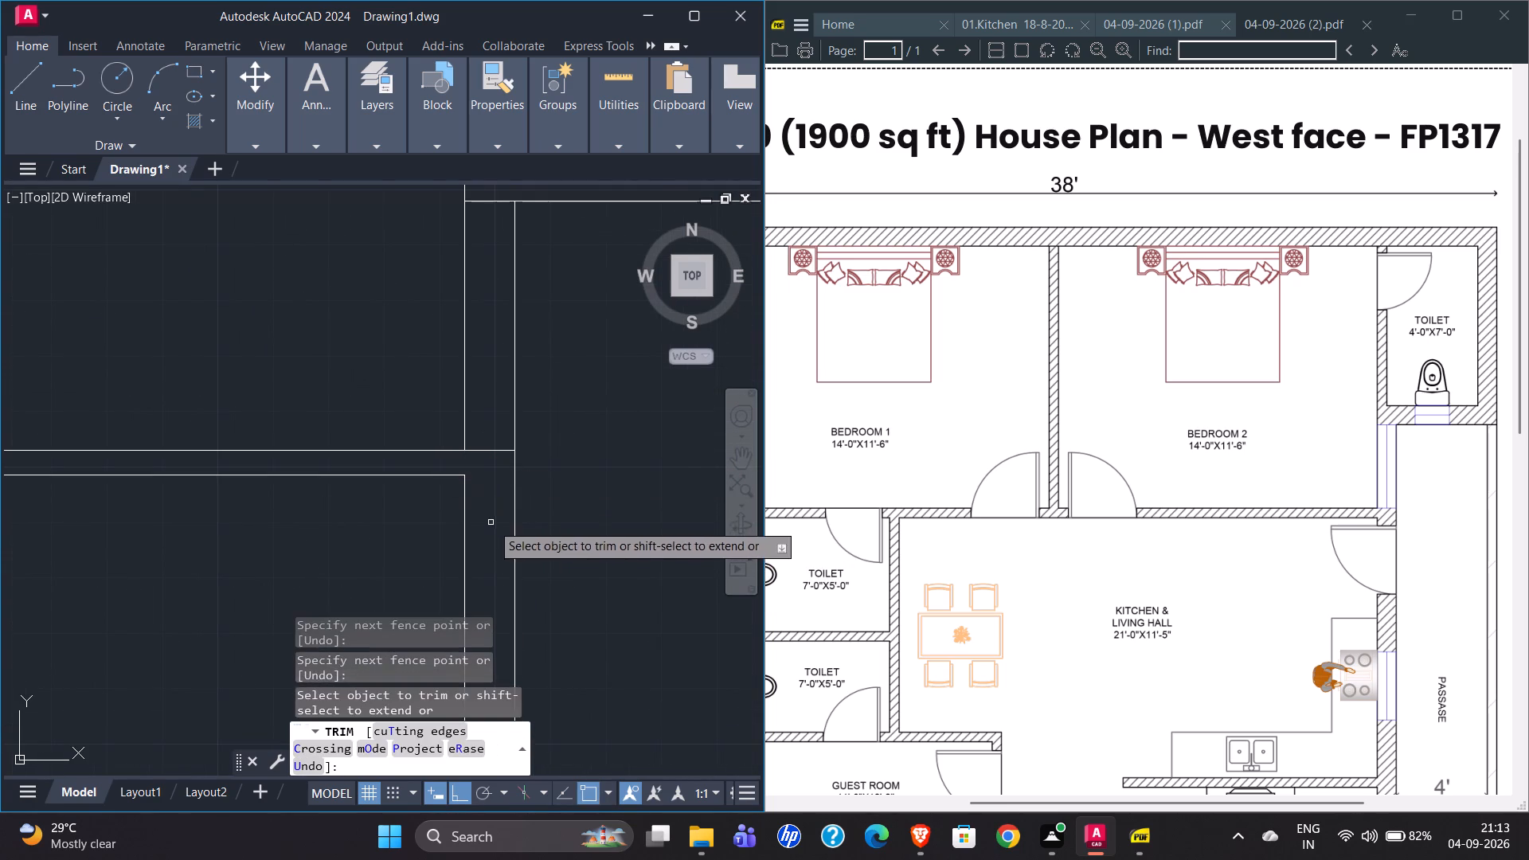
# Trim the line segment closing the bedroom dividing wall where it meets the wall below the bedrooms.
pyautogui.scroll(-3, 572, 456)
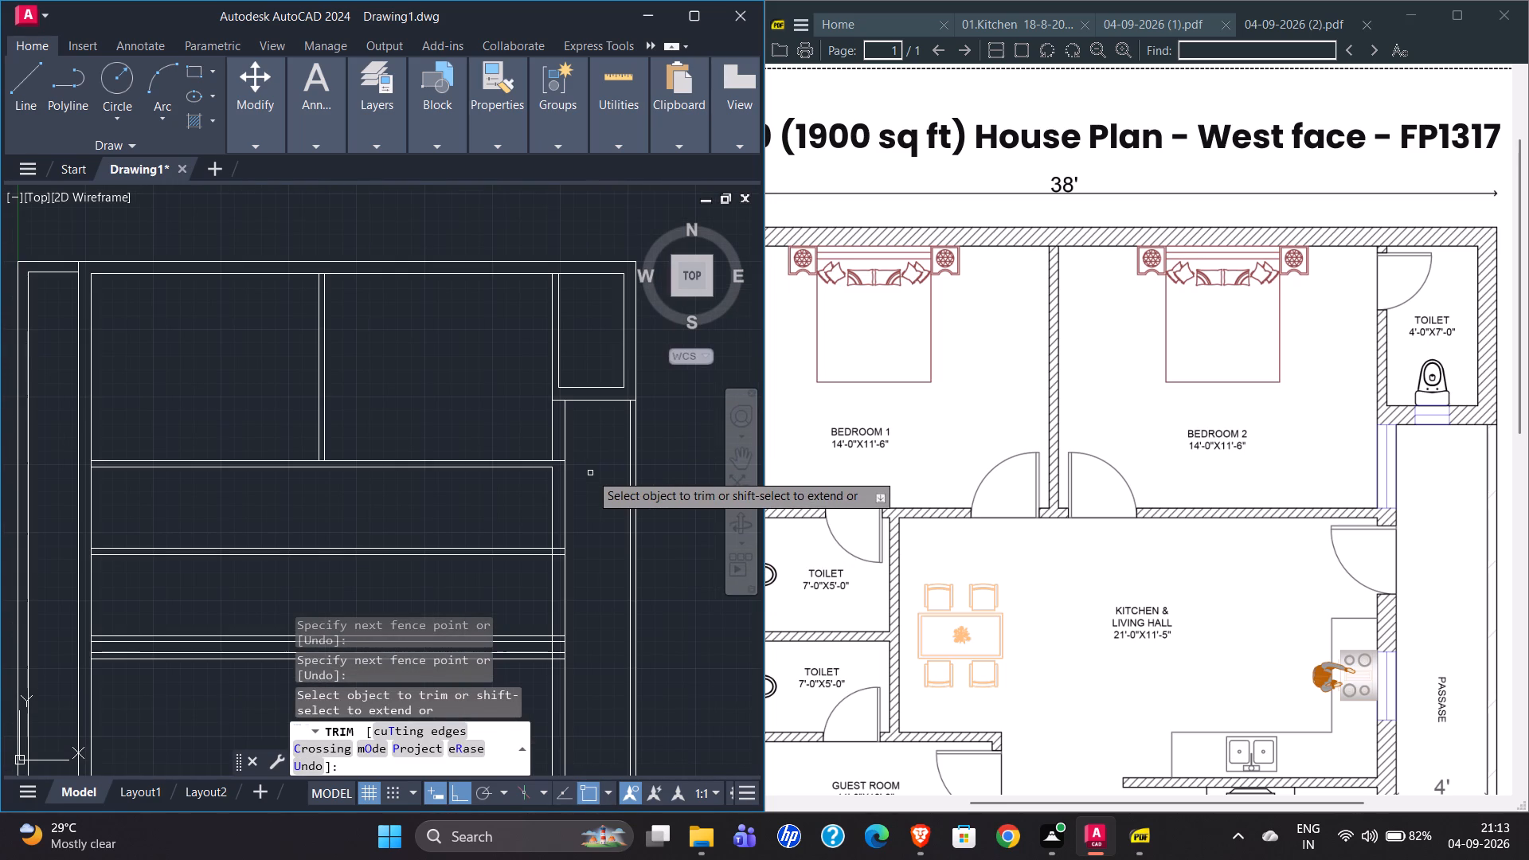
pyautogui.scroll(2, 320, 463)
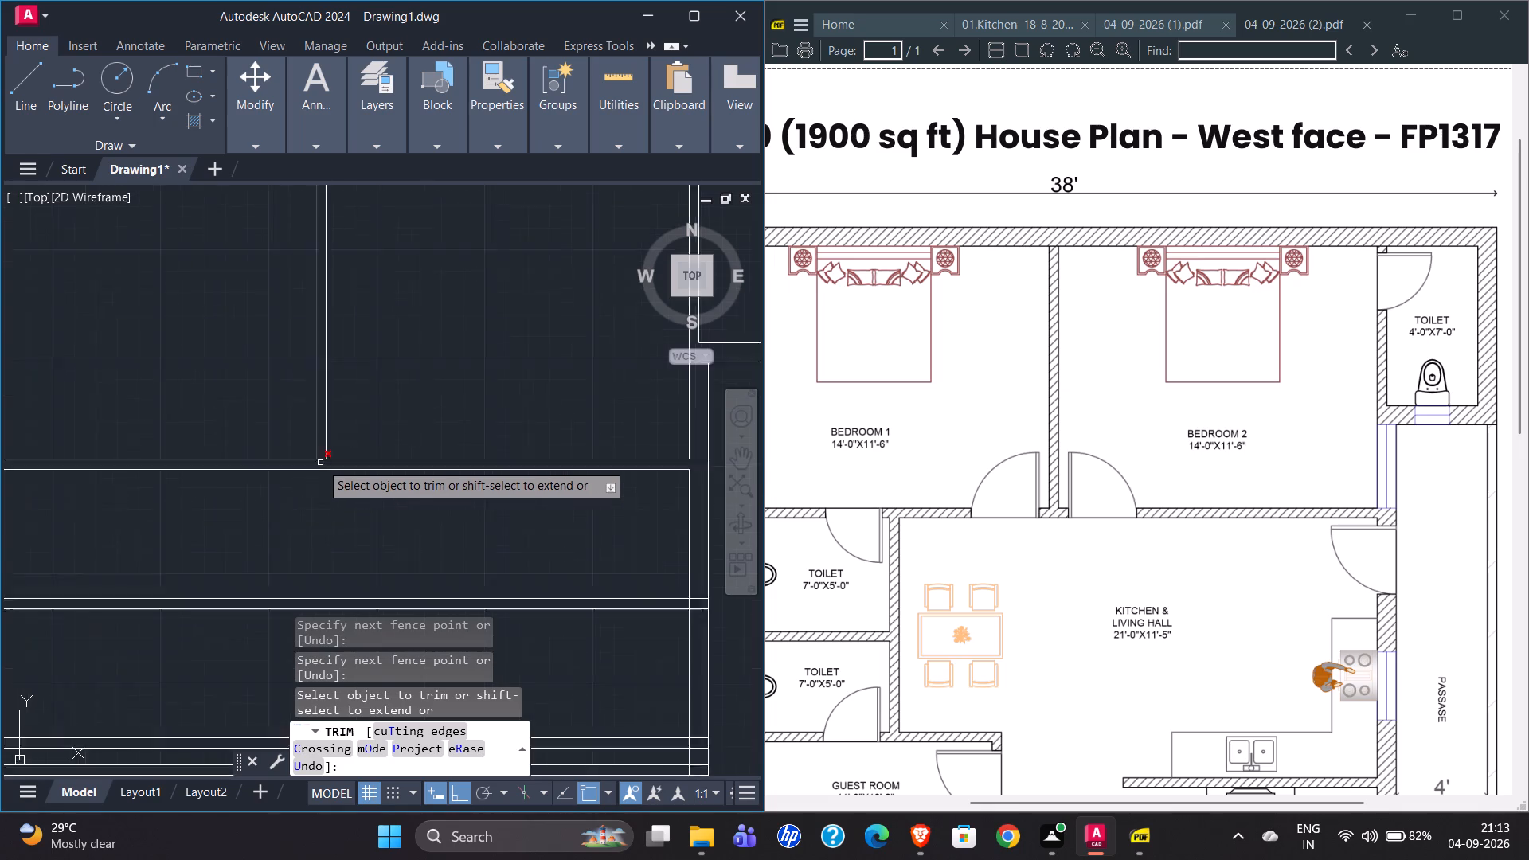
pyautogui.scroll(3, 320, 463)
pyautogui.moveTo(307, 393); pyautogui.dragTo(301, 475)
pyautogui.moveTo(301, 475); pyautogui.dragTo(311, 475)
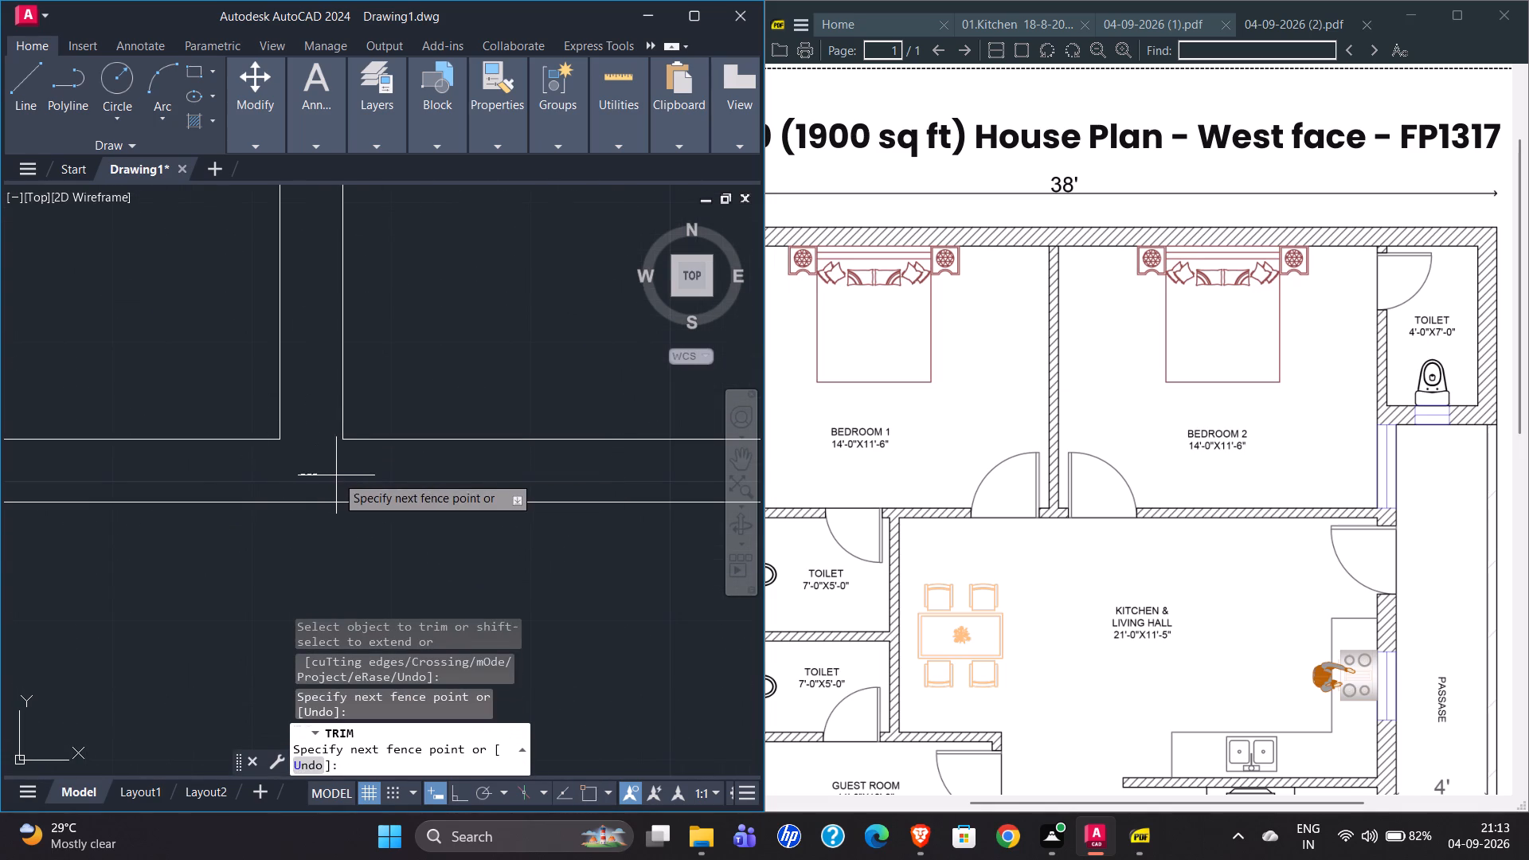
pyautogui.scroll(-2, 350, 501)
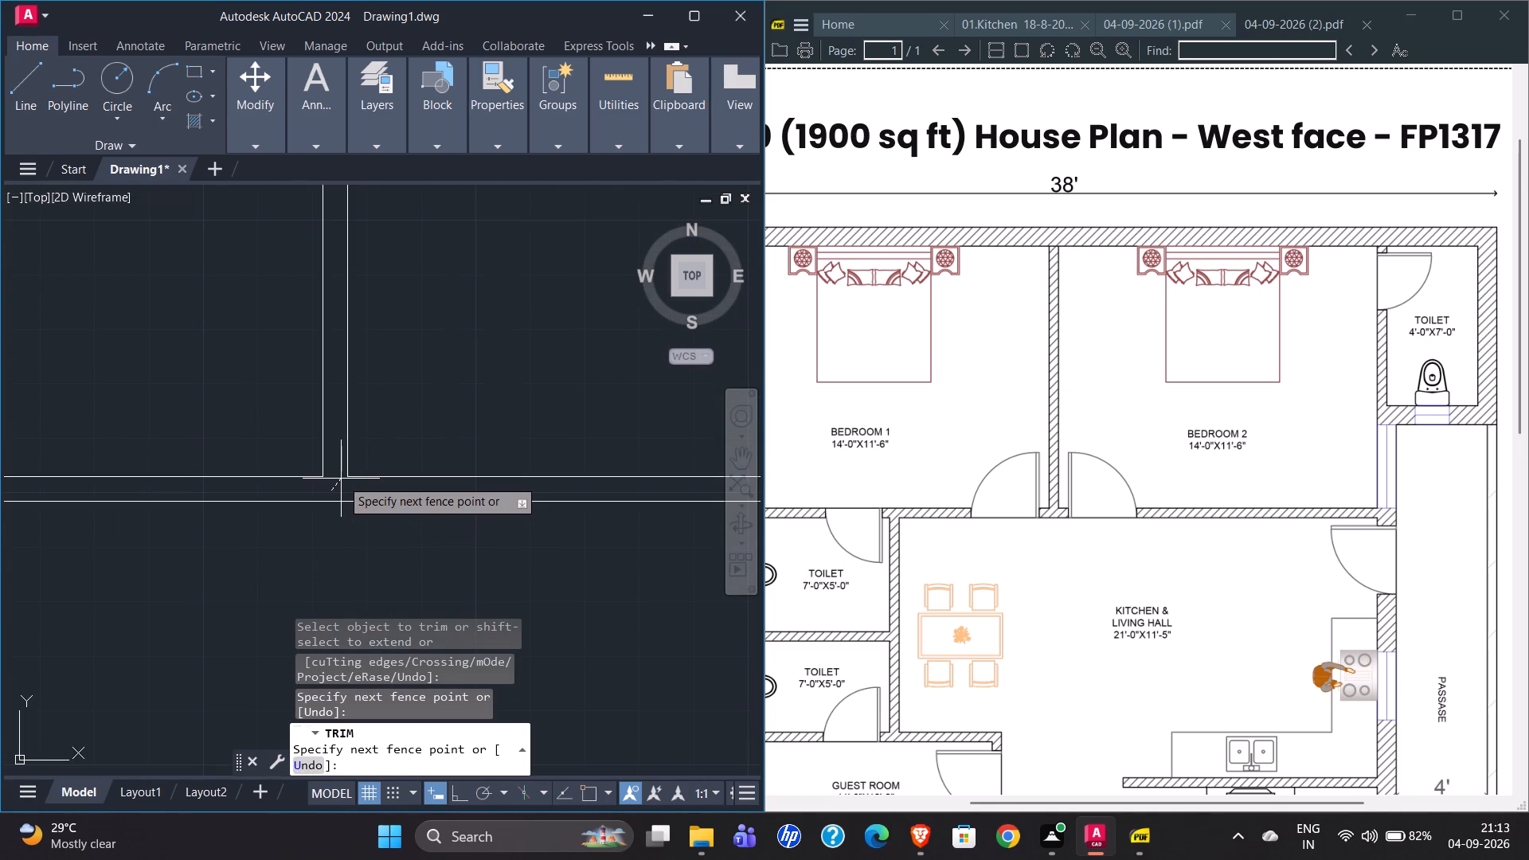
pyautogui.click(334, 463)
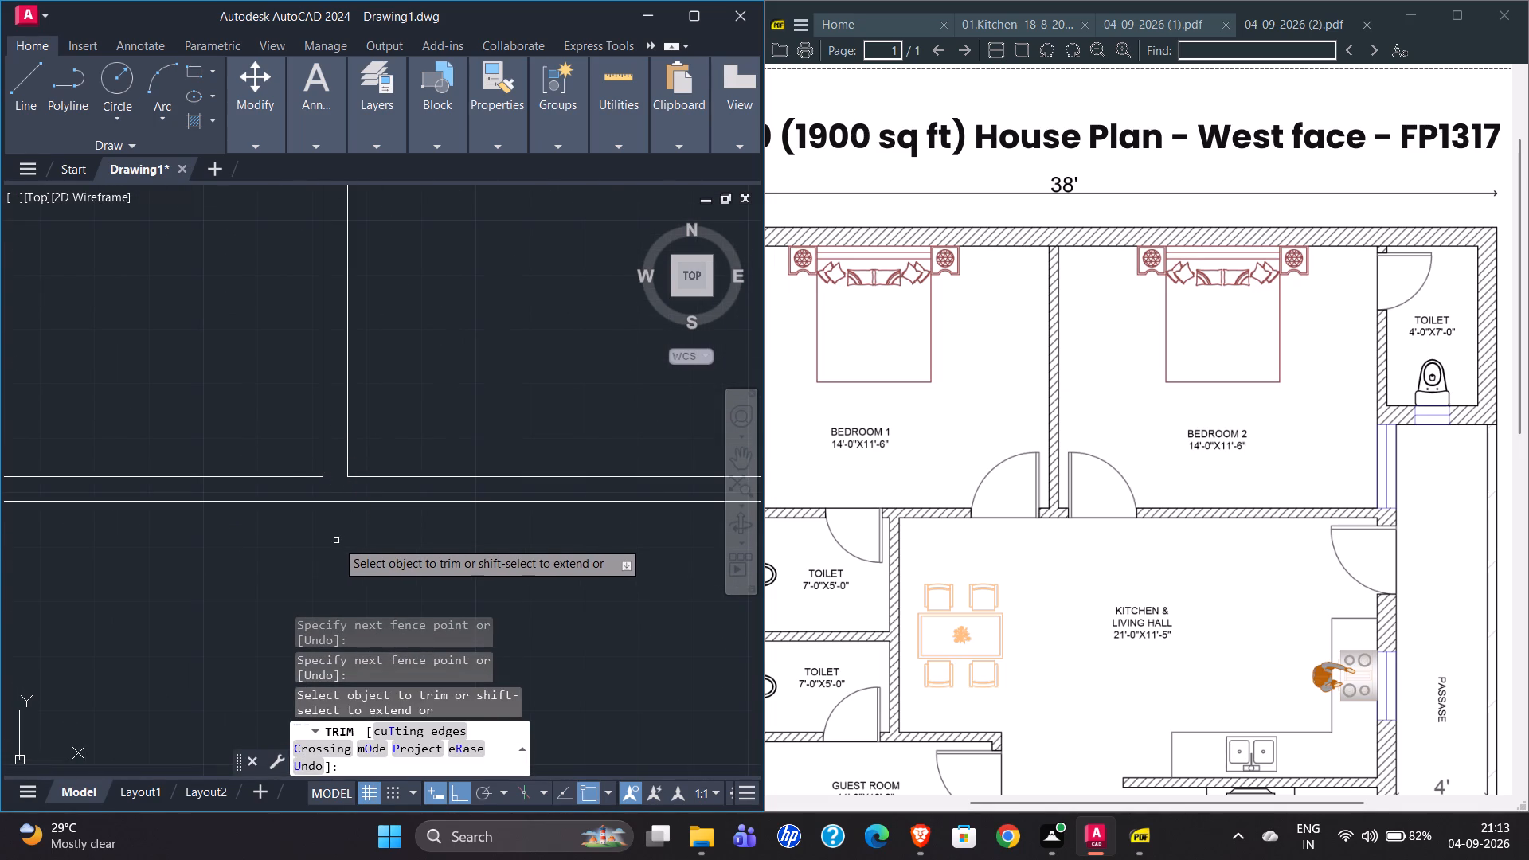
pyautogui.scroll(-1, 409, 541)
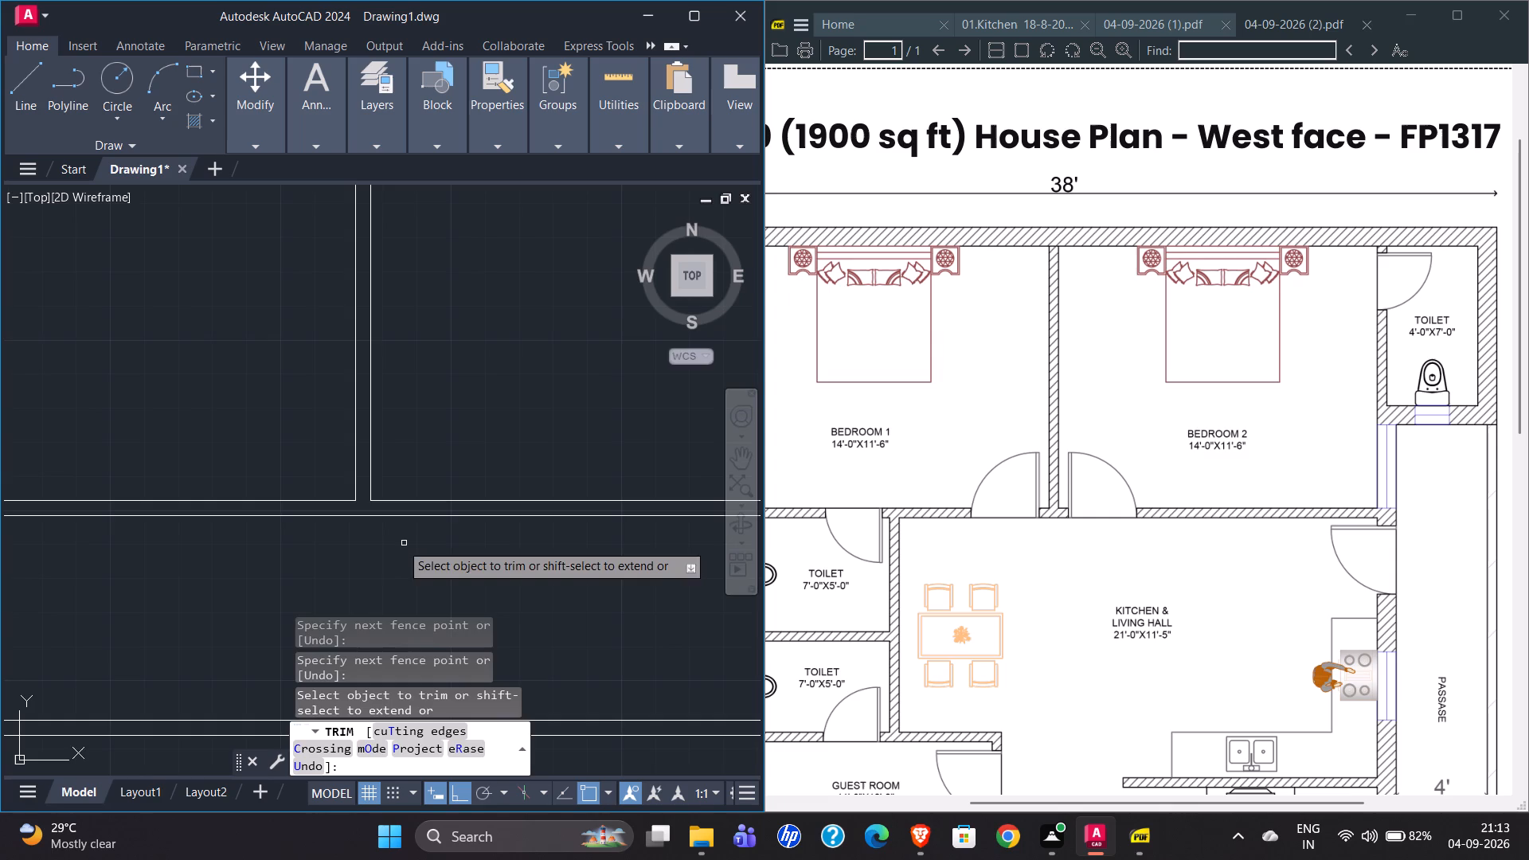
pyautogui.scroll(-3, 347, 547)
pyautogui.scroll(3, 240, 565)
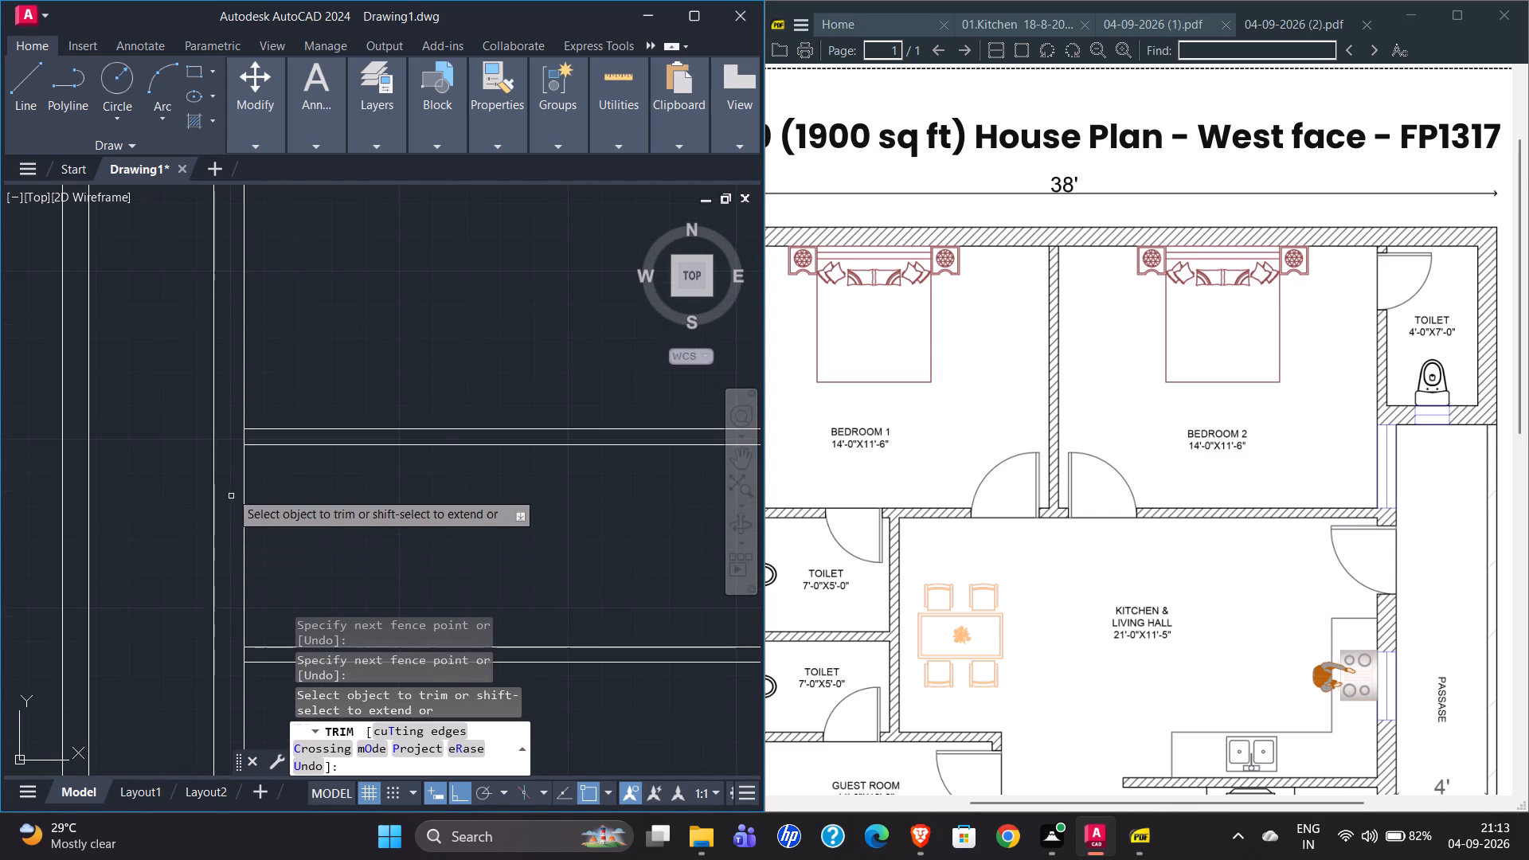
pyautogui.hscroll(-4, 1086, 581)
pyautogui.hscroll(1, 1077, 580)
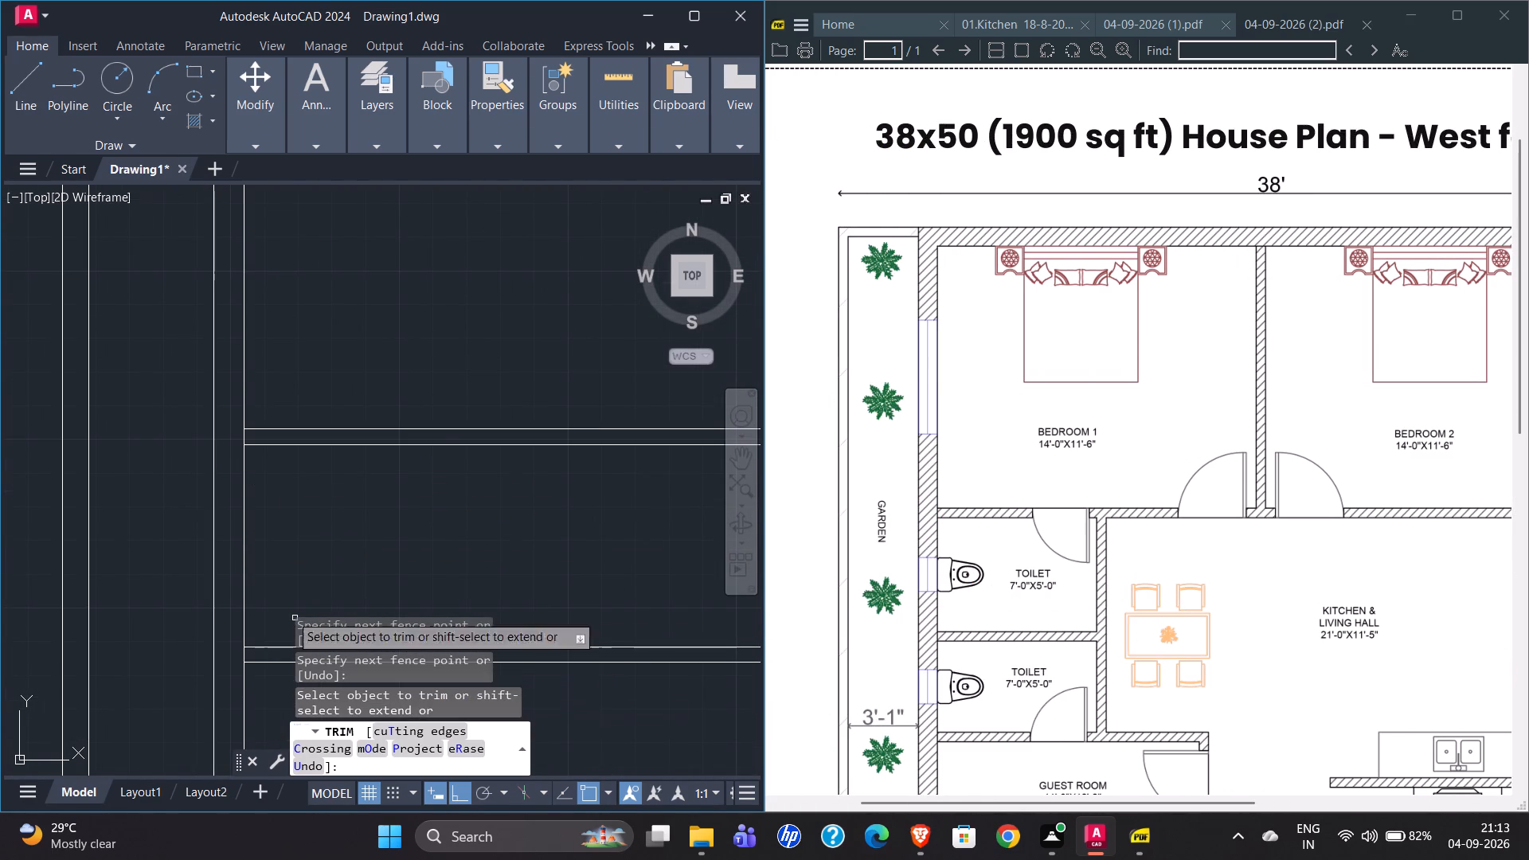
pyautogui.press('Escape')
# Draw a vertical line along the garden wall's inner face, spanning the first toilet from the bedroom wall to the toilet dividing wall.
pyautogui.click(29, 74)
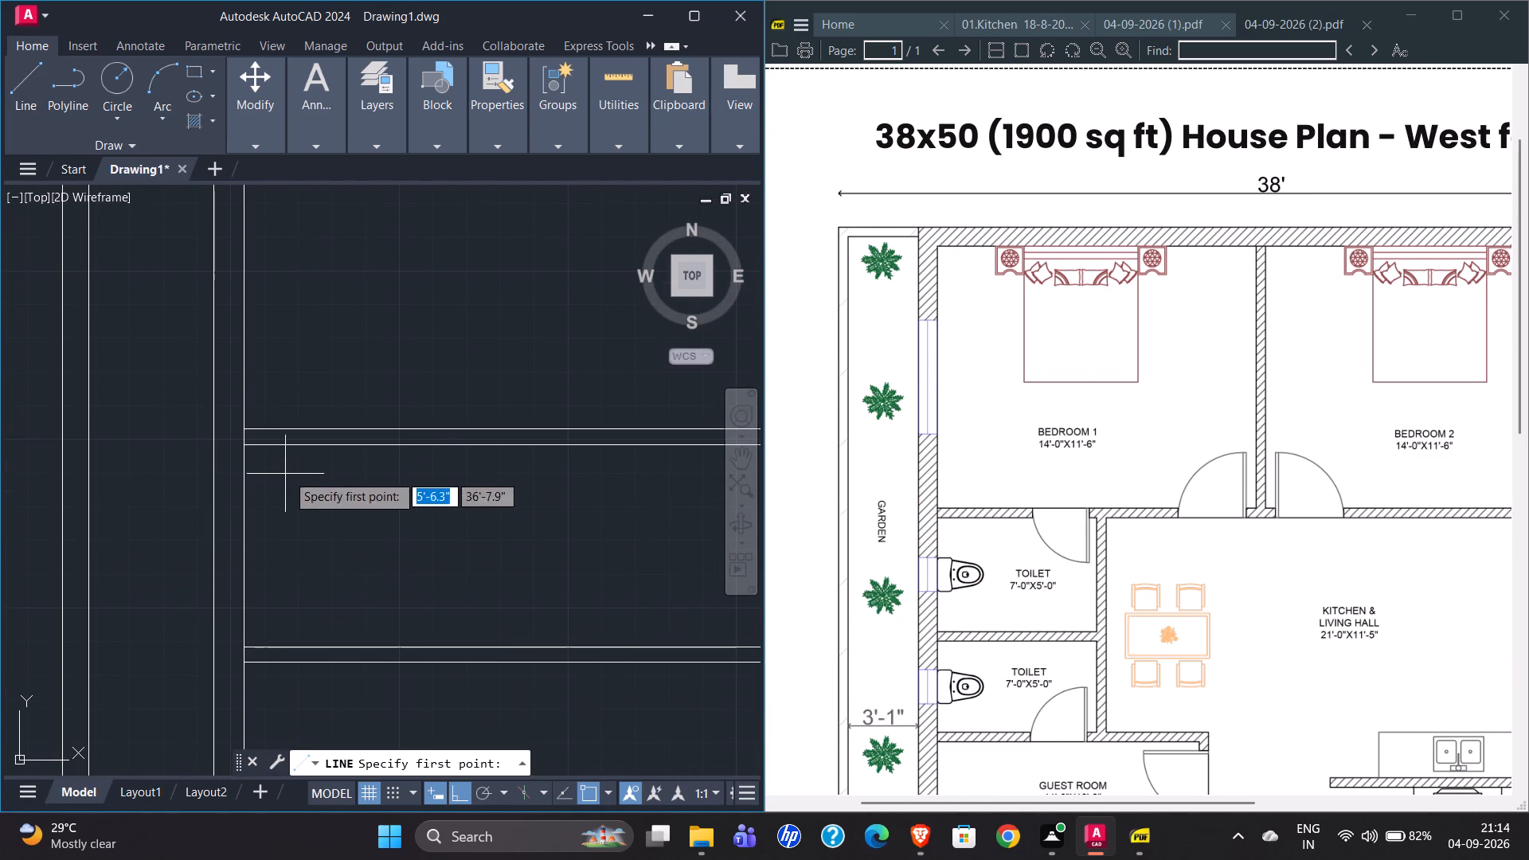
pyautogui.click(248, 451)
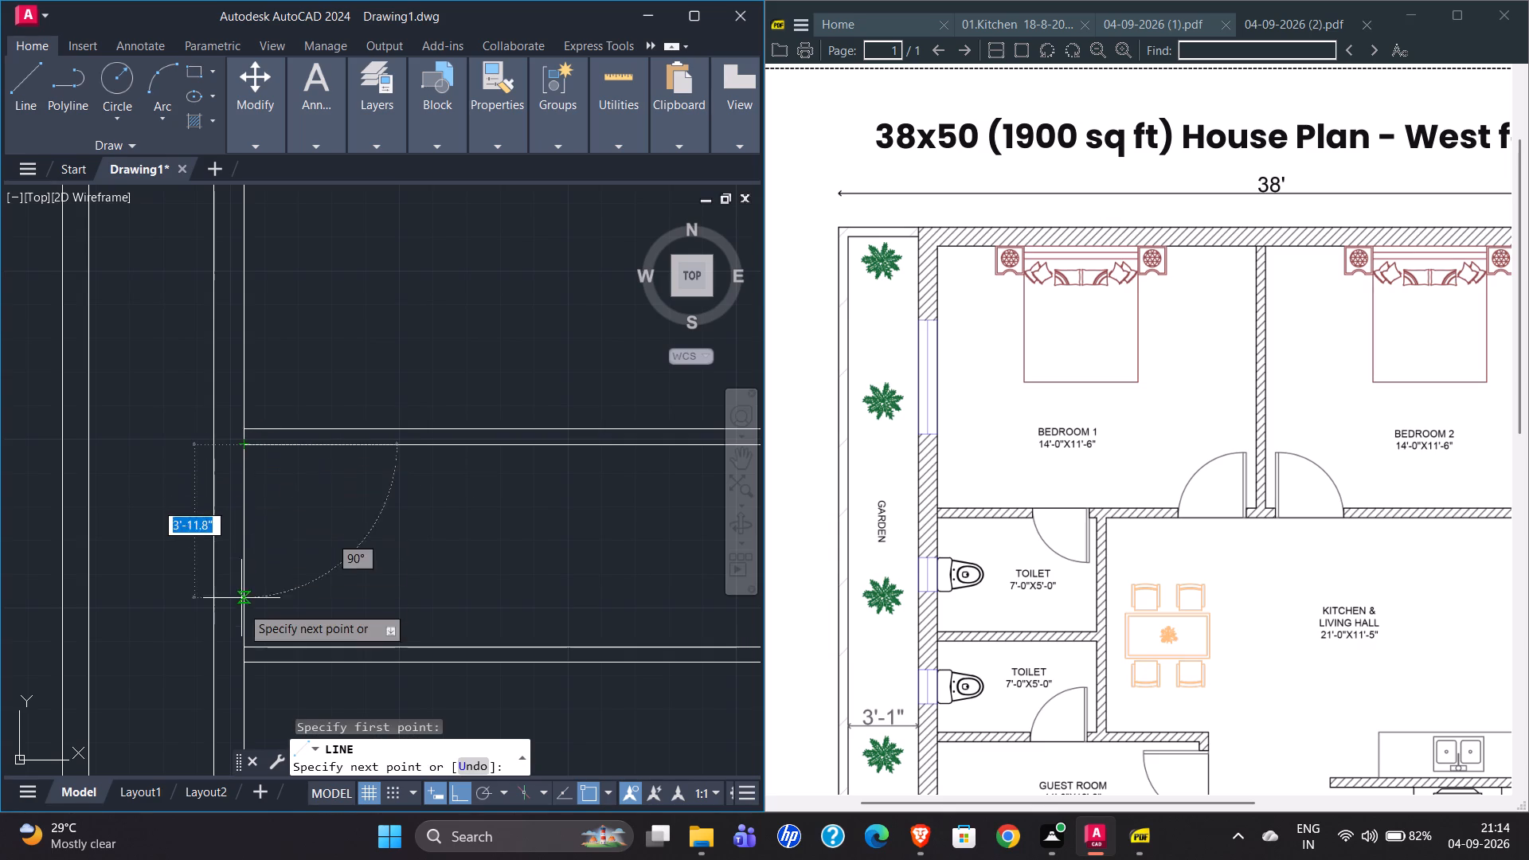
pyautogui.click(242, 651)
pyautogui.press('Escape')
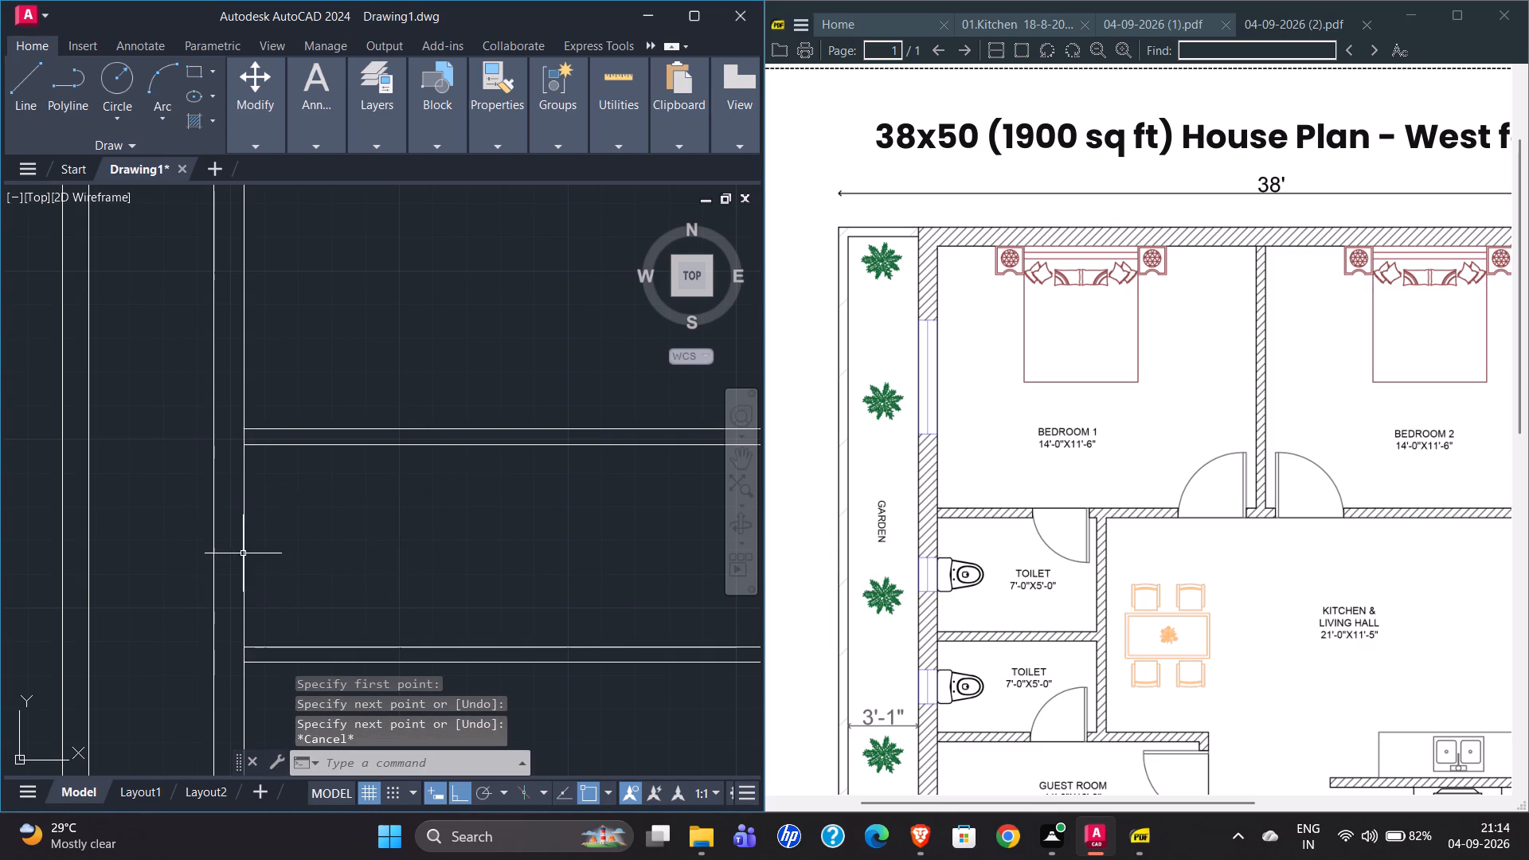
# Offset the new vertical line 7' toward the living hall to mark the first toilet's side wall.
pyautogui.click(243, 553)
pyautogui.press('o')
pyautogui.press('Return')
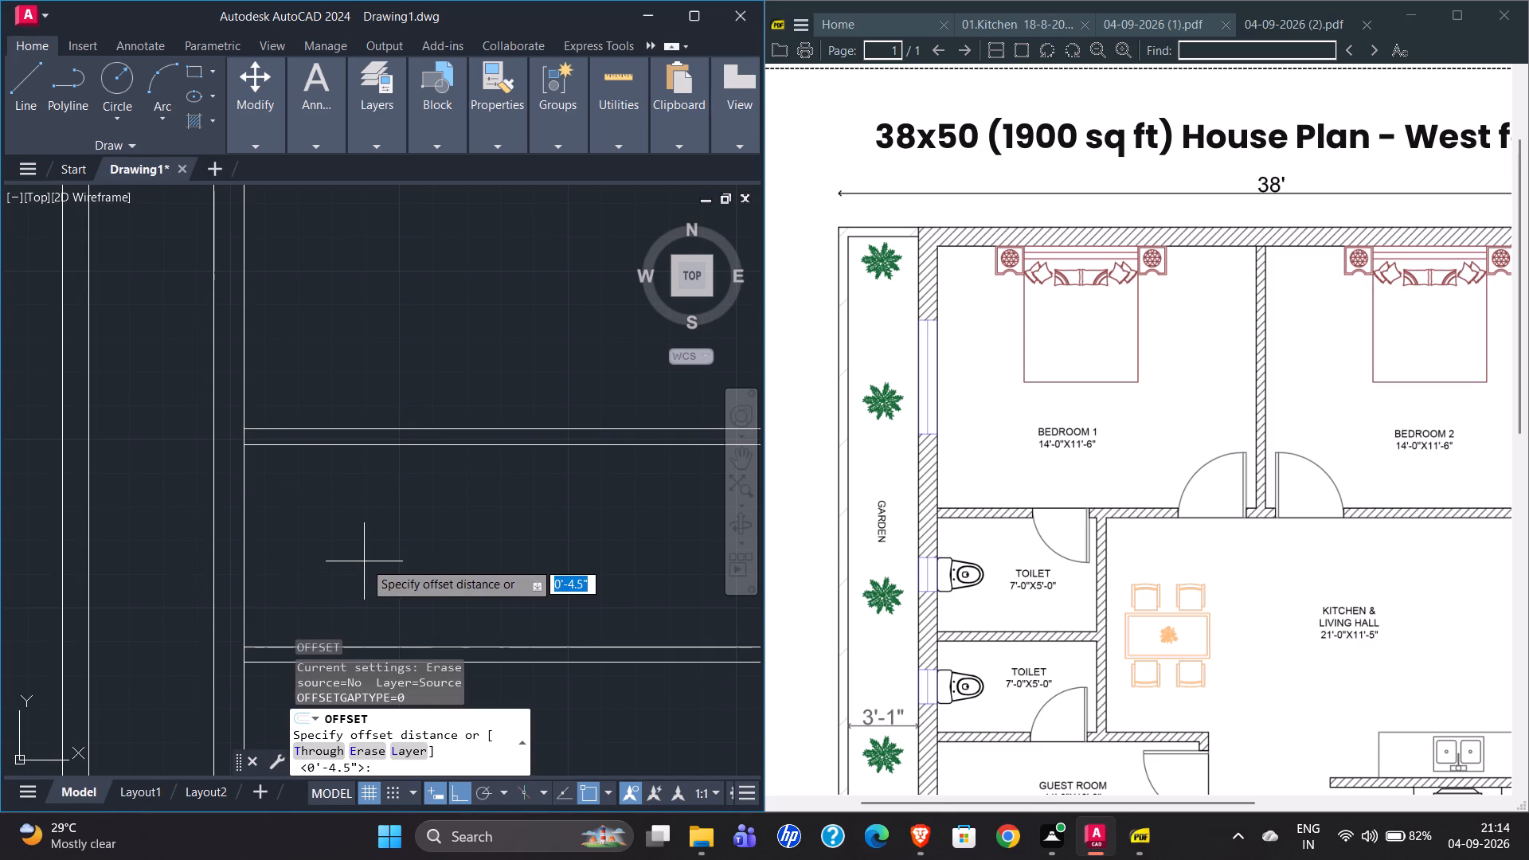
pyautogui.scroll(-1, 31, 571)
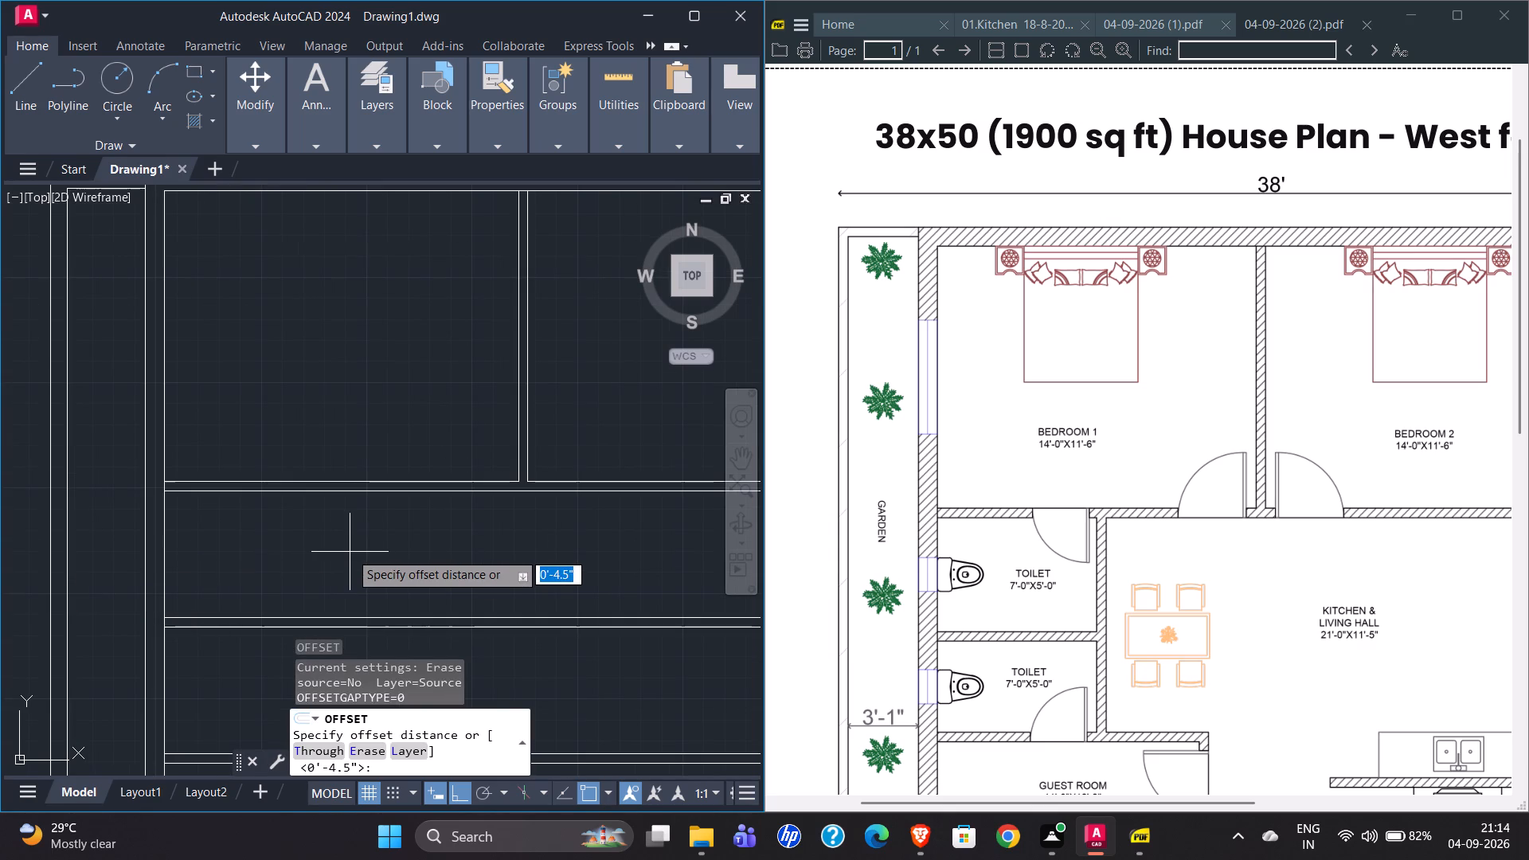
pyautogui.write("7'")
pyautogui.press('Return')
pyautogui.click(414, 558)
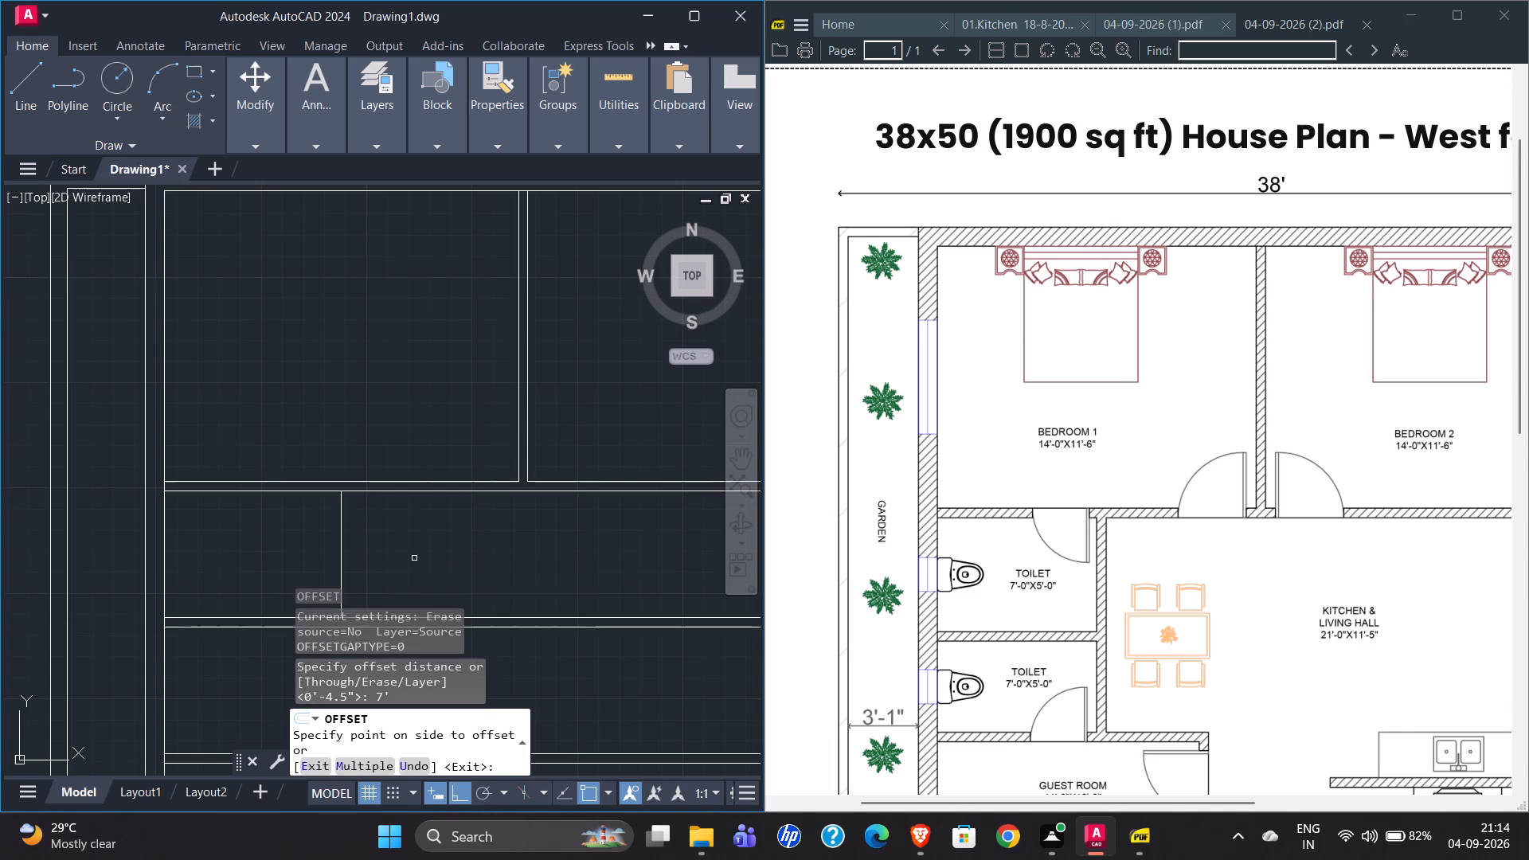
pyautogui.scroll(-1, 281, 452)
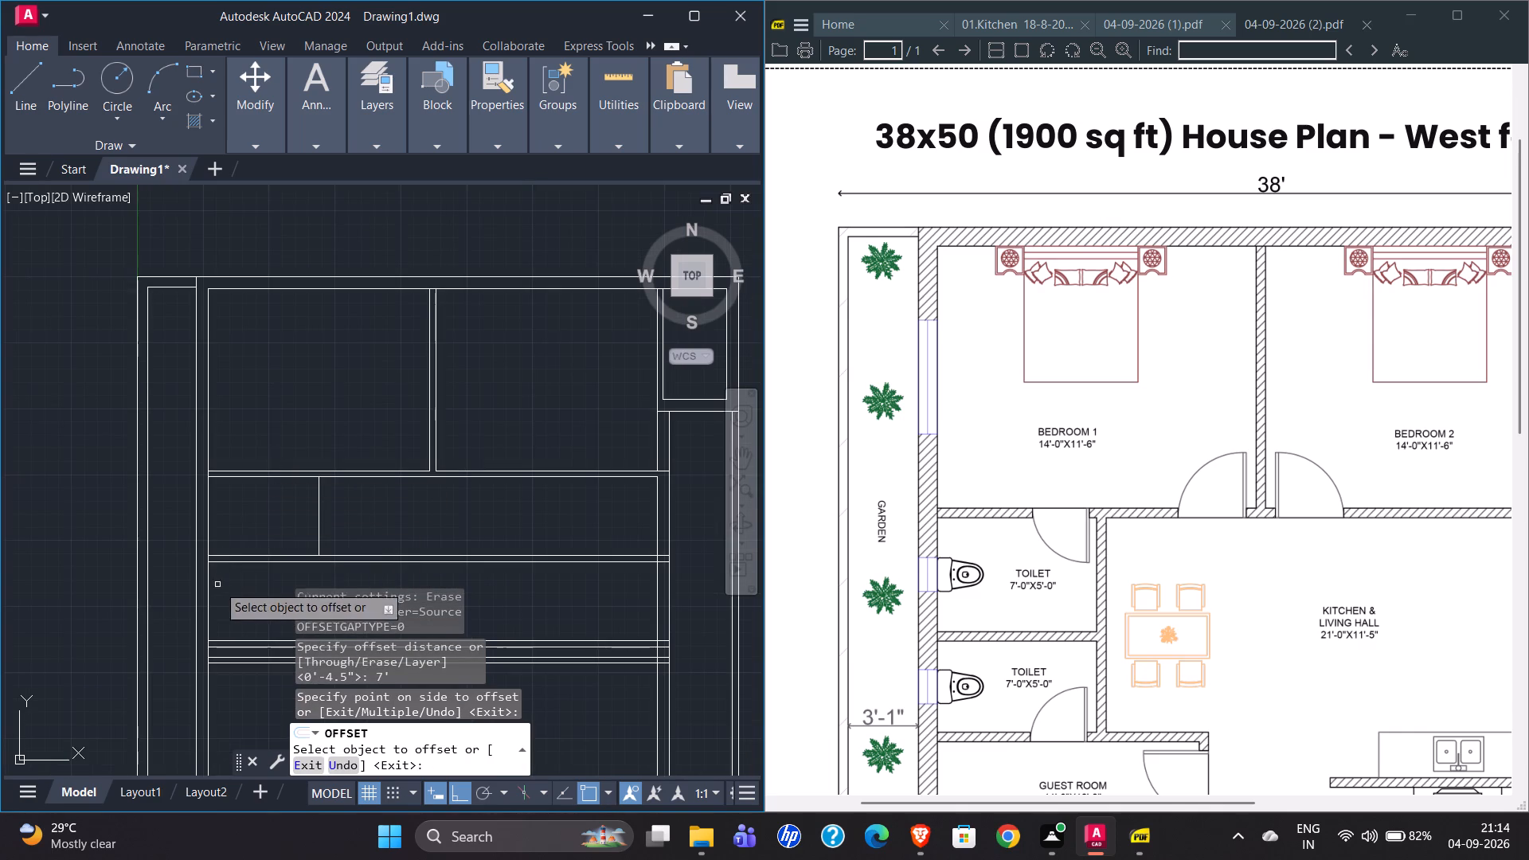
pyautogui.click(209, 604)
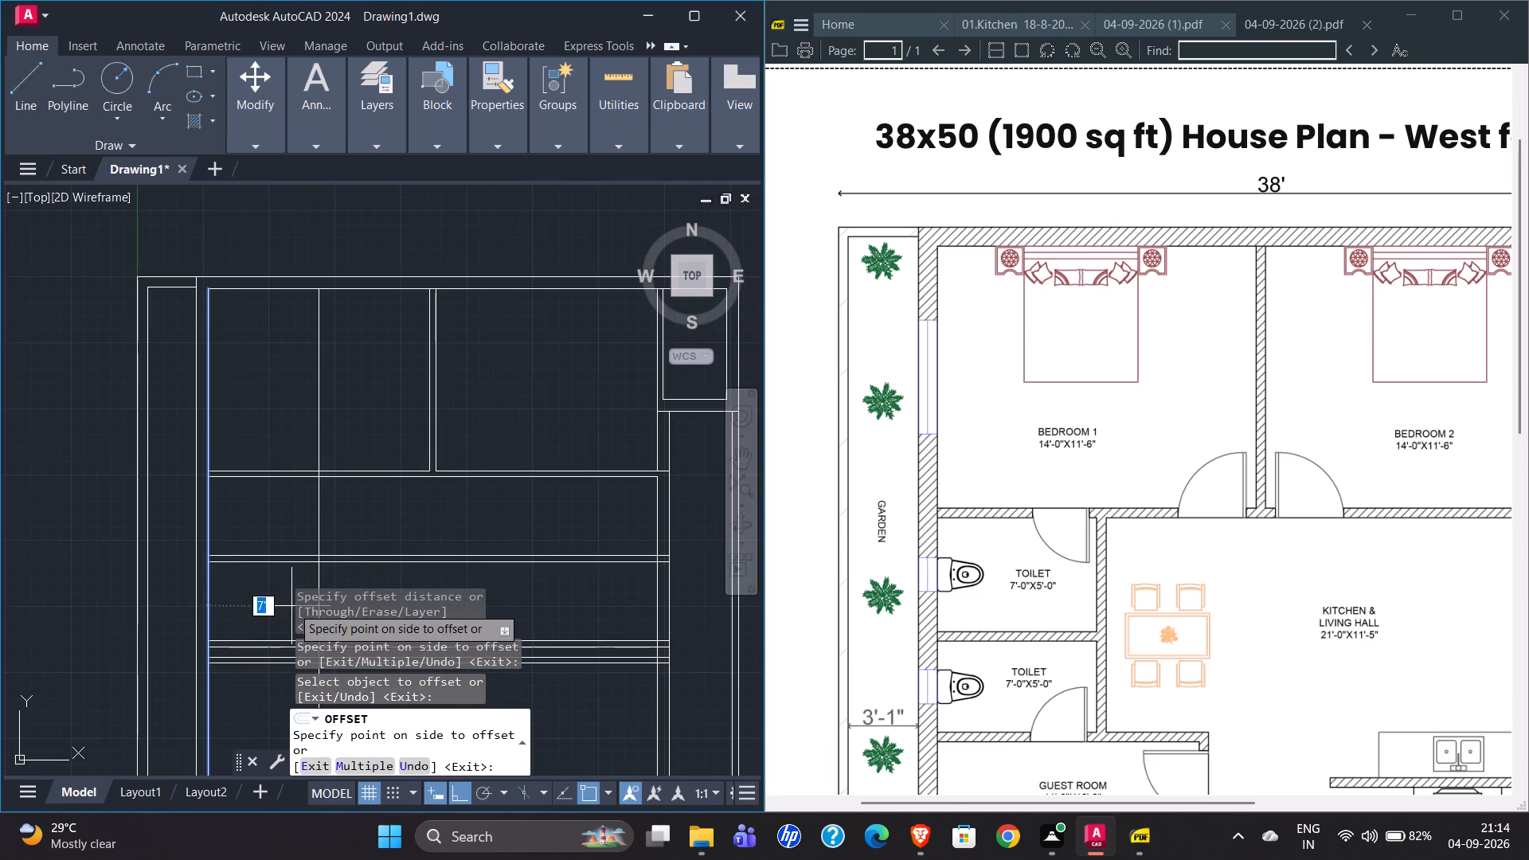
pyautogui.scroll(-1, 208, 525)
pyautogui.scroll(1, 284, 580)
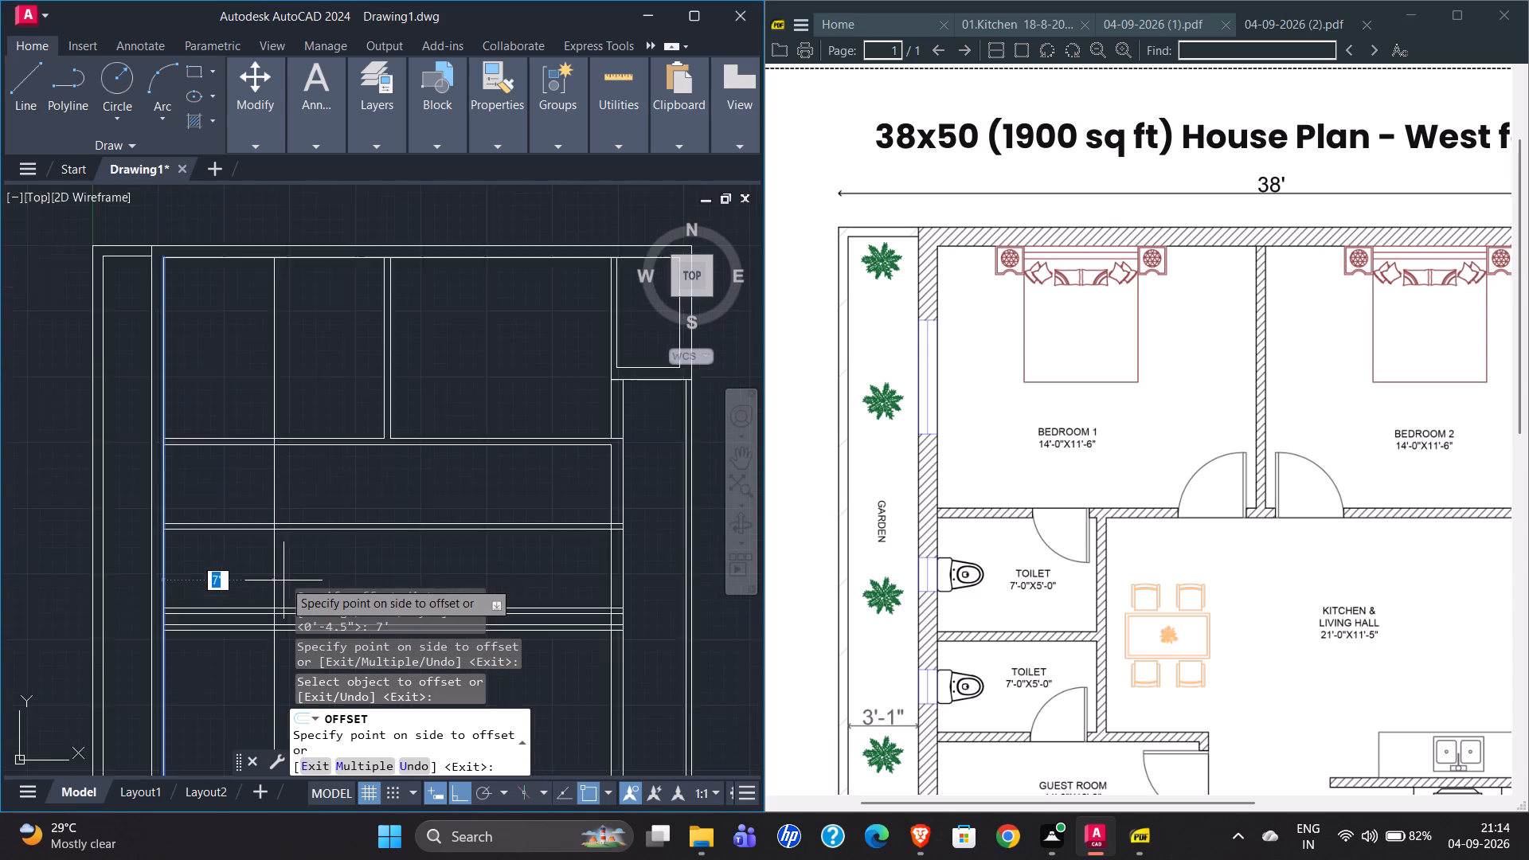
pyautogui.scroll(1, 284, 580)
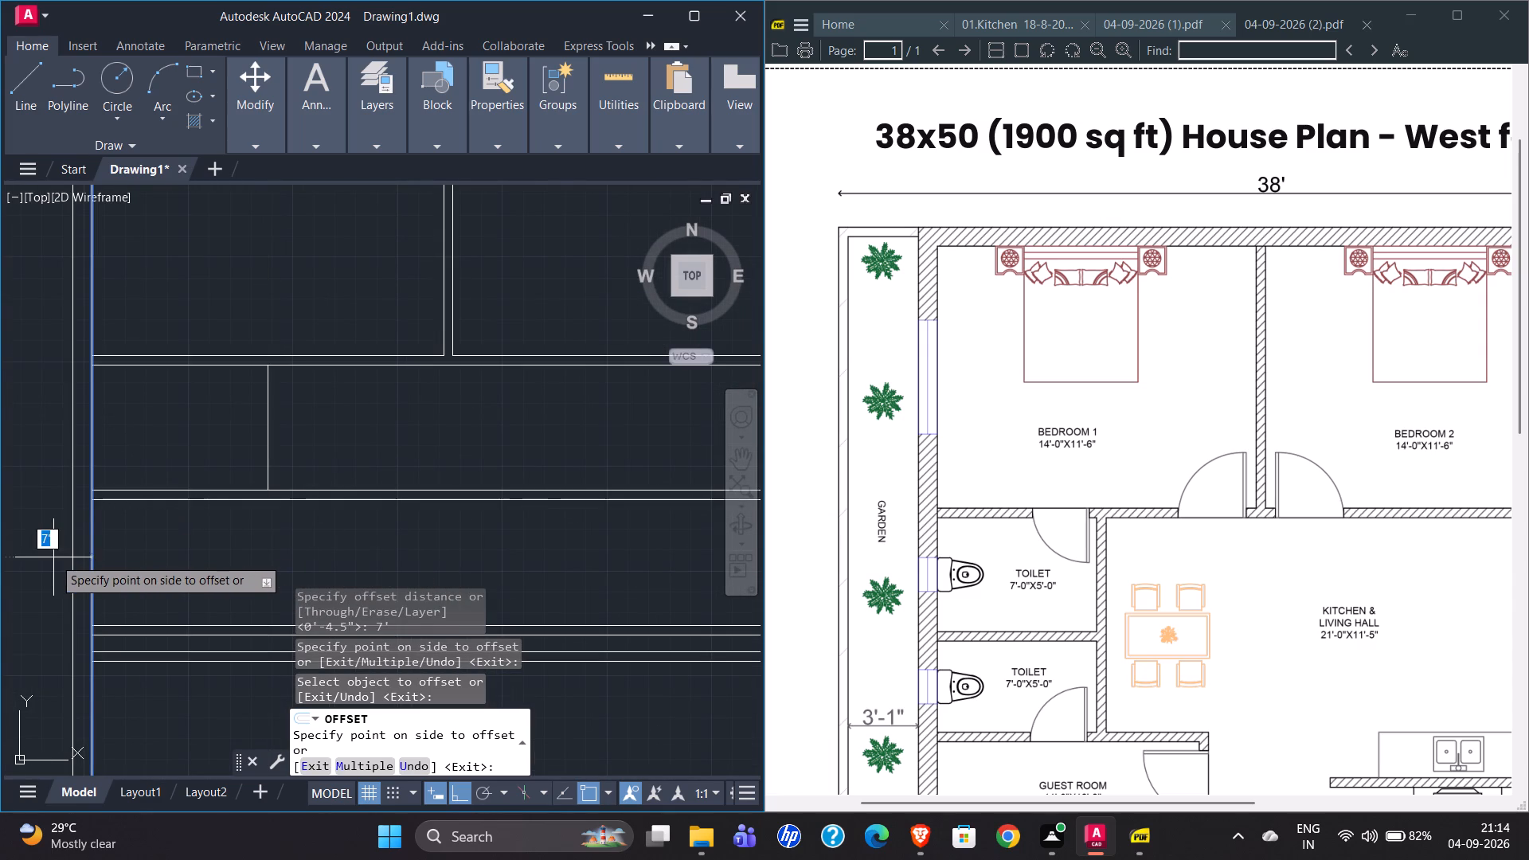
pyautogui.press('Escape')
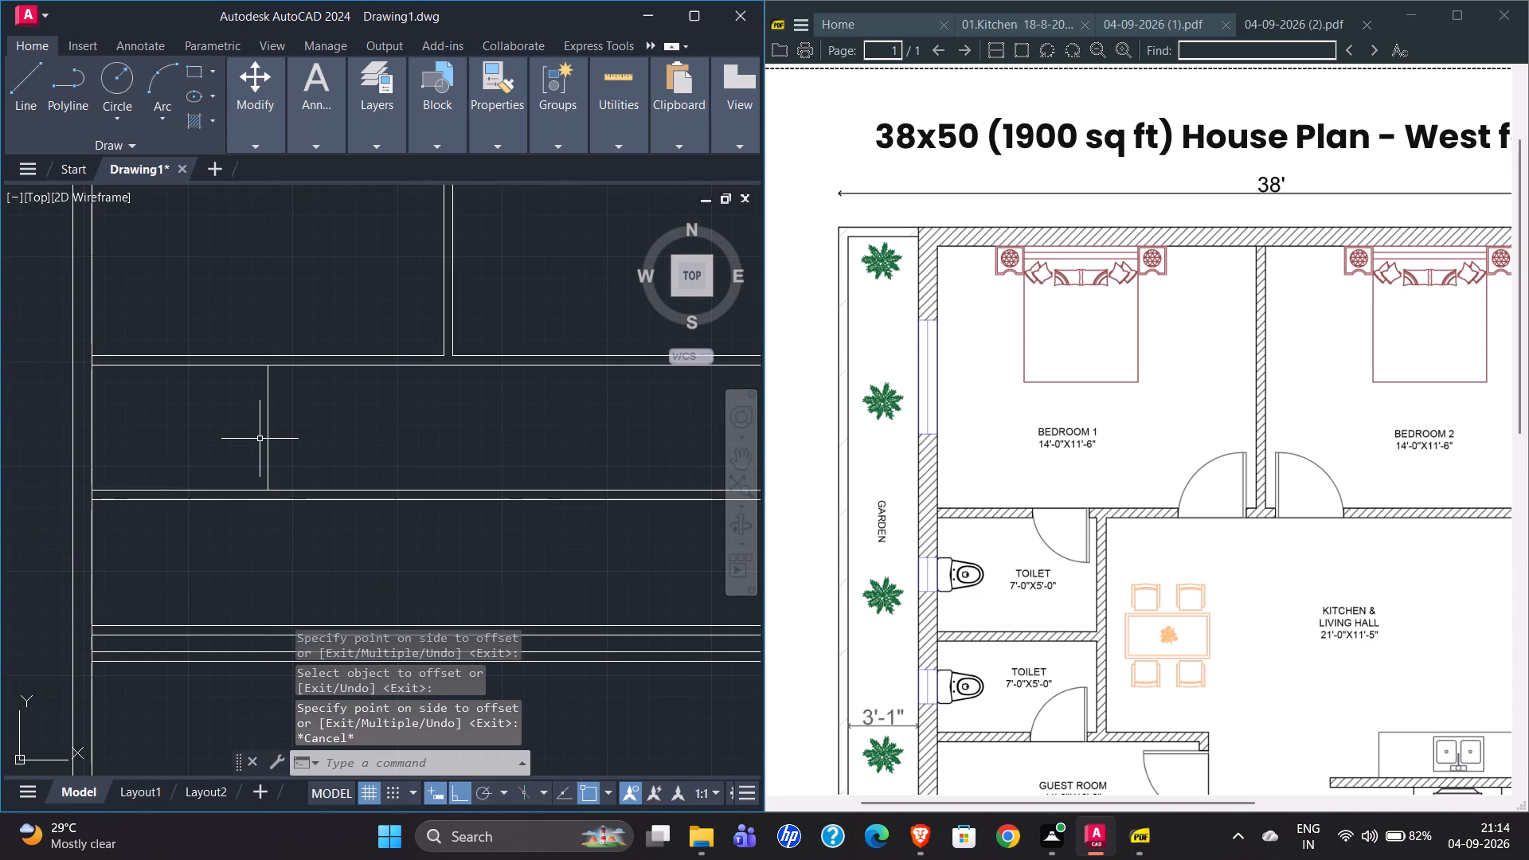
# Copy the first toilet's side wall line down to the second toilet, starting at the lower face of the toilet dividing wall.
pyautogui.click(266, 437)
pyautogui.scroll(1, 271, 551)
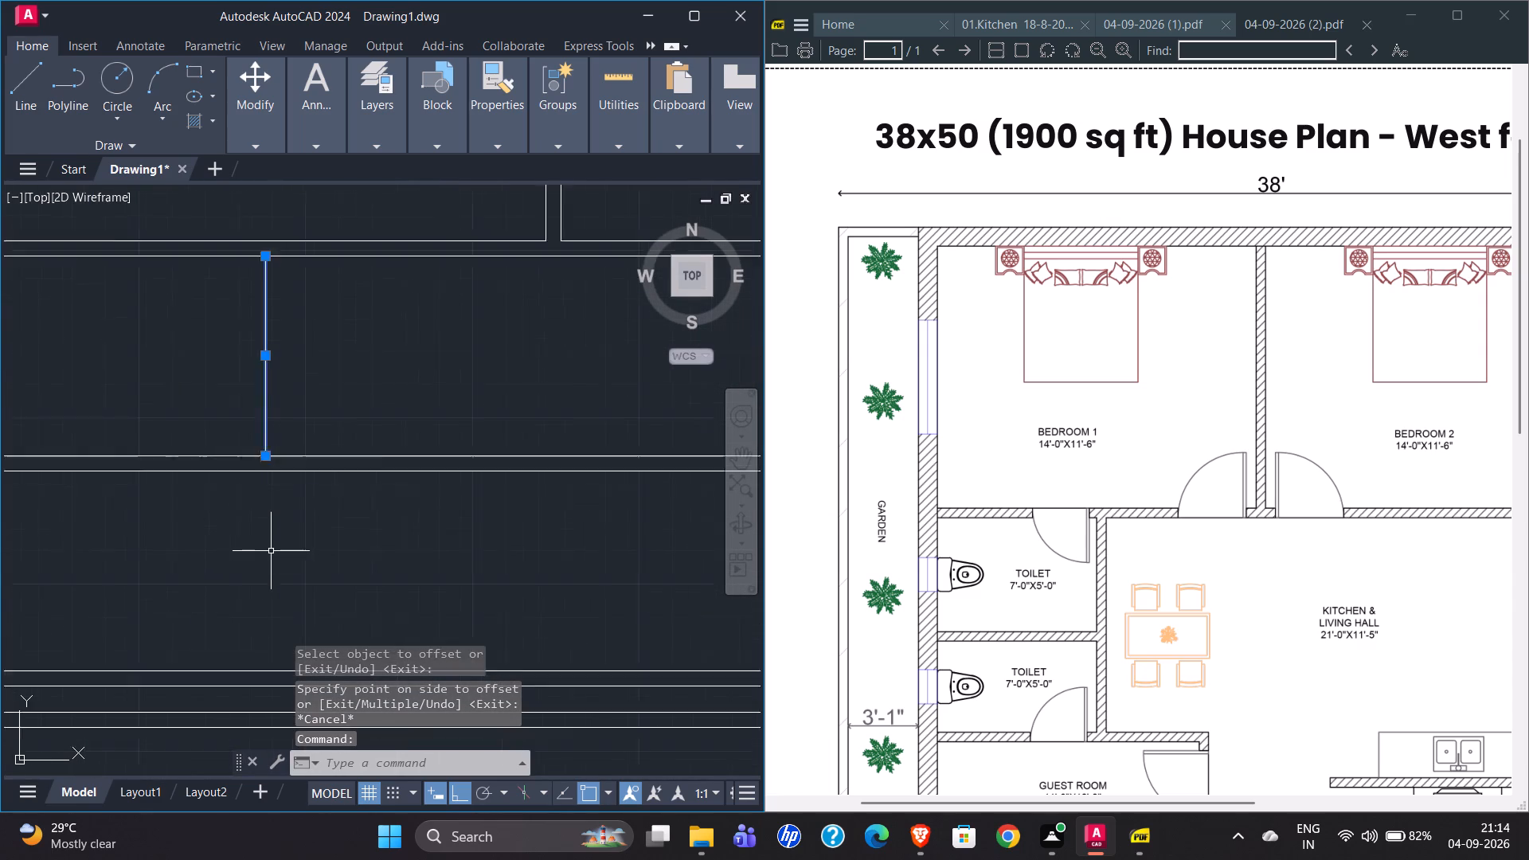
pyautogui.scroll(1, 271, 551)
pyautogui.write('CO')
pyautogui.press('Return')
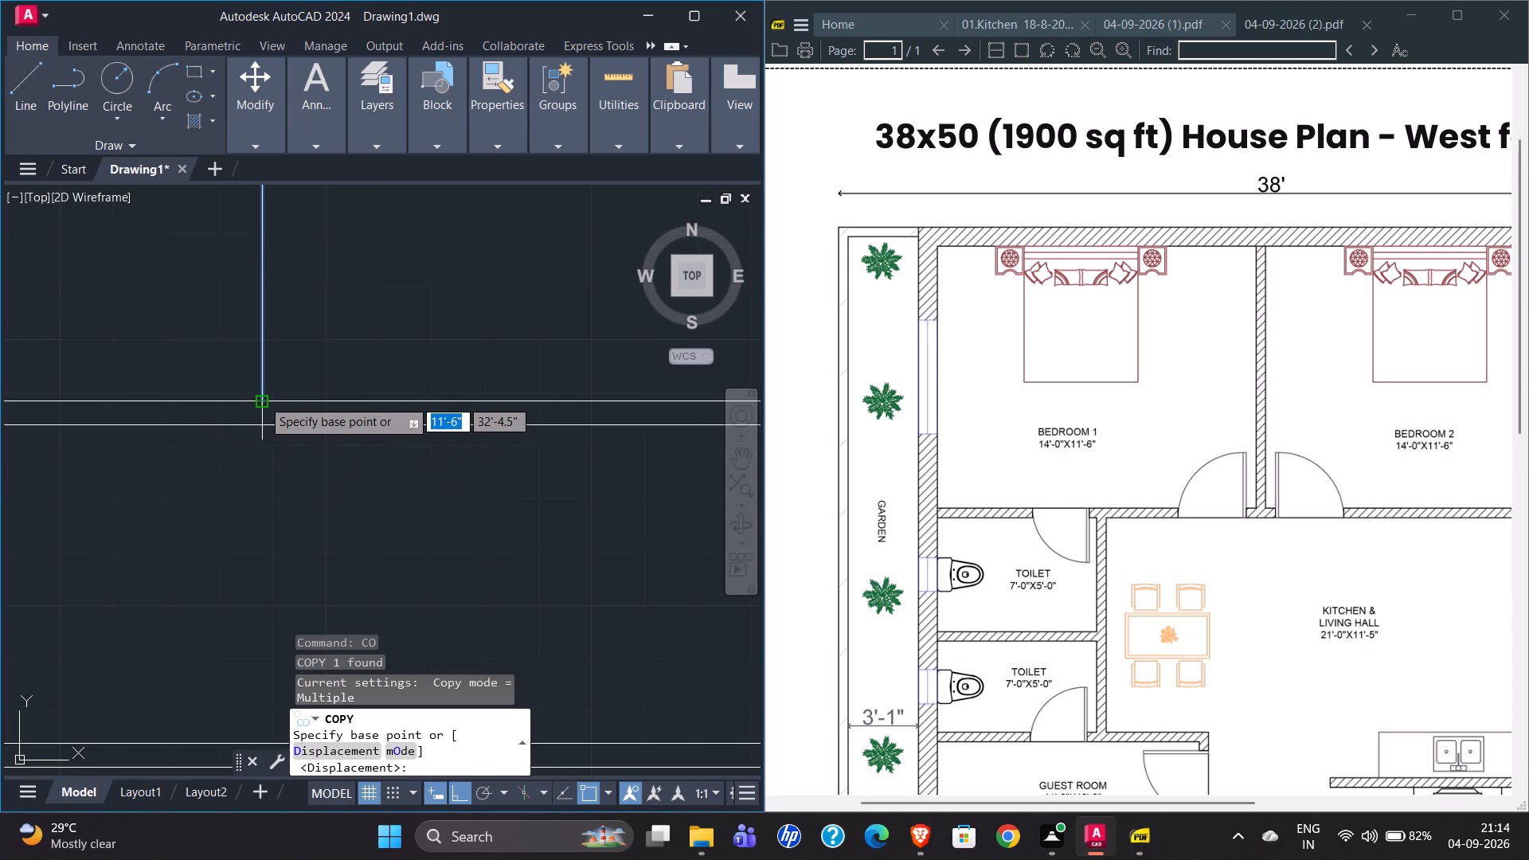
pyautogui.scroll(-2, 253, 425)
pyautogui.click(258, 291)
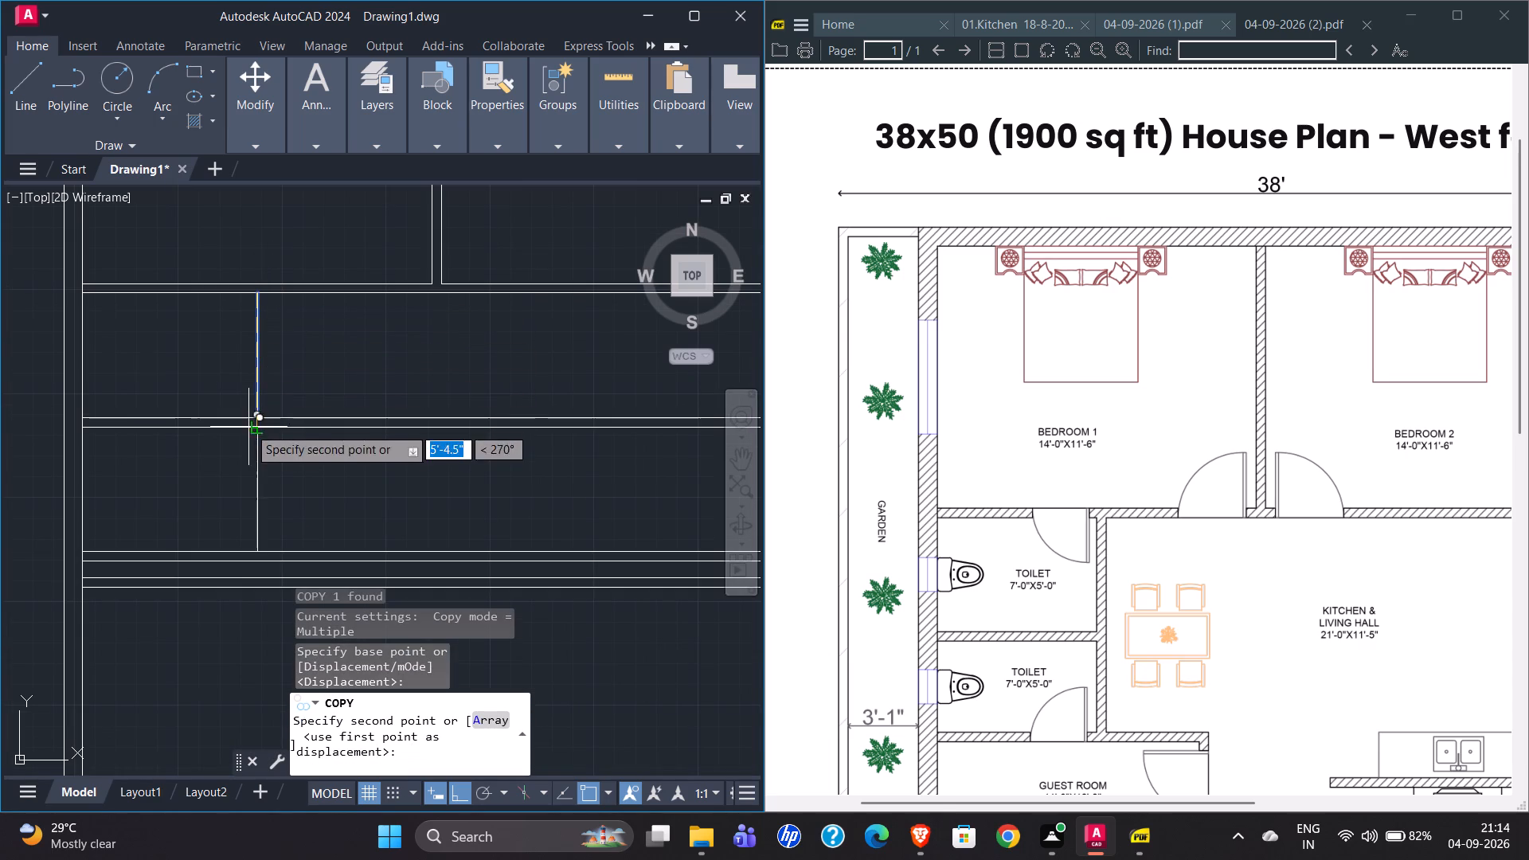
pyautogui.scroll(2, 256, 435)
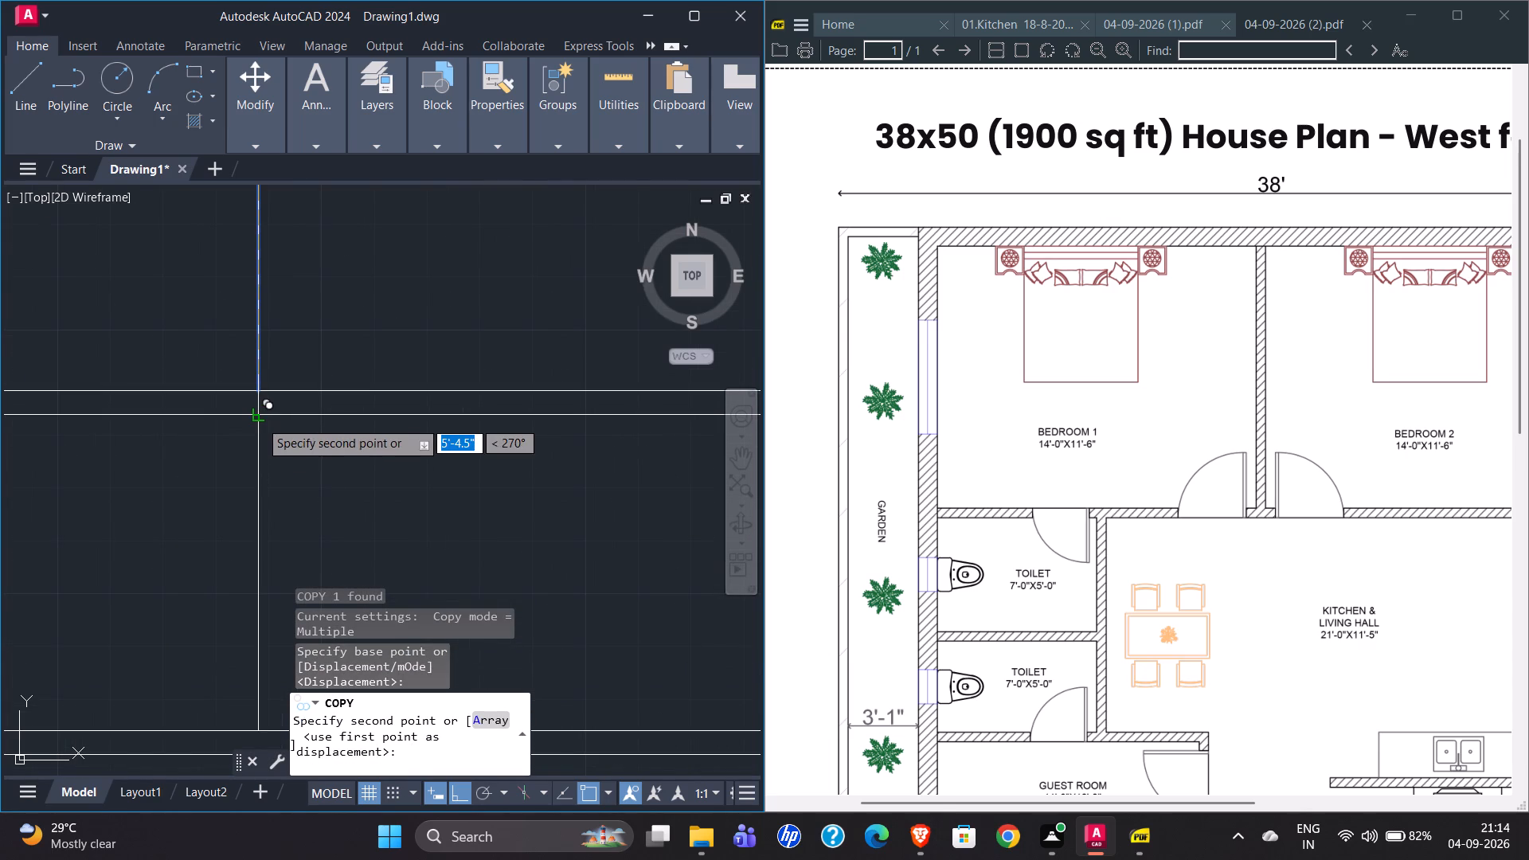
pyautogui.click(260, 420)
pyautogui.scroll(-3, 207, 542)
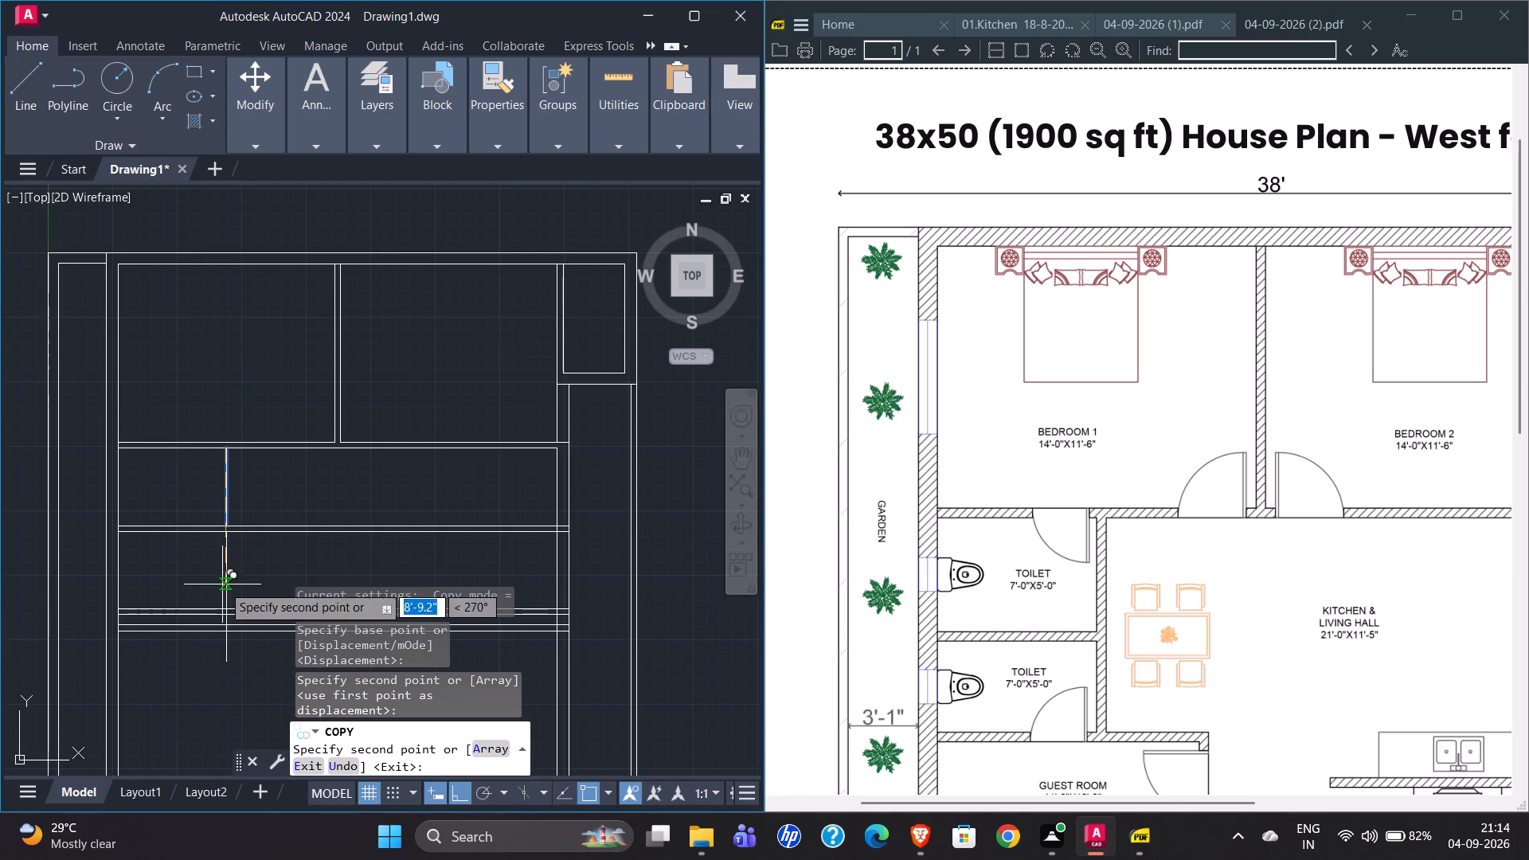
pyautogui.press('Escape')
# Offset both toilet side wall lines 4.5" toward the living hall to give the wall its thickness.
pyautogui.scroll(1, 225, 486)
pyautogui.click(225, 486)
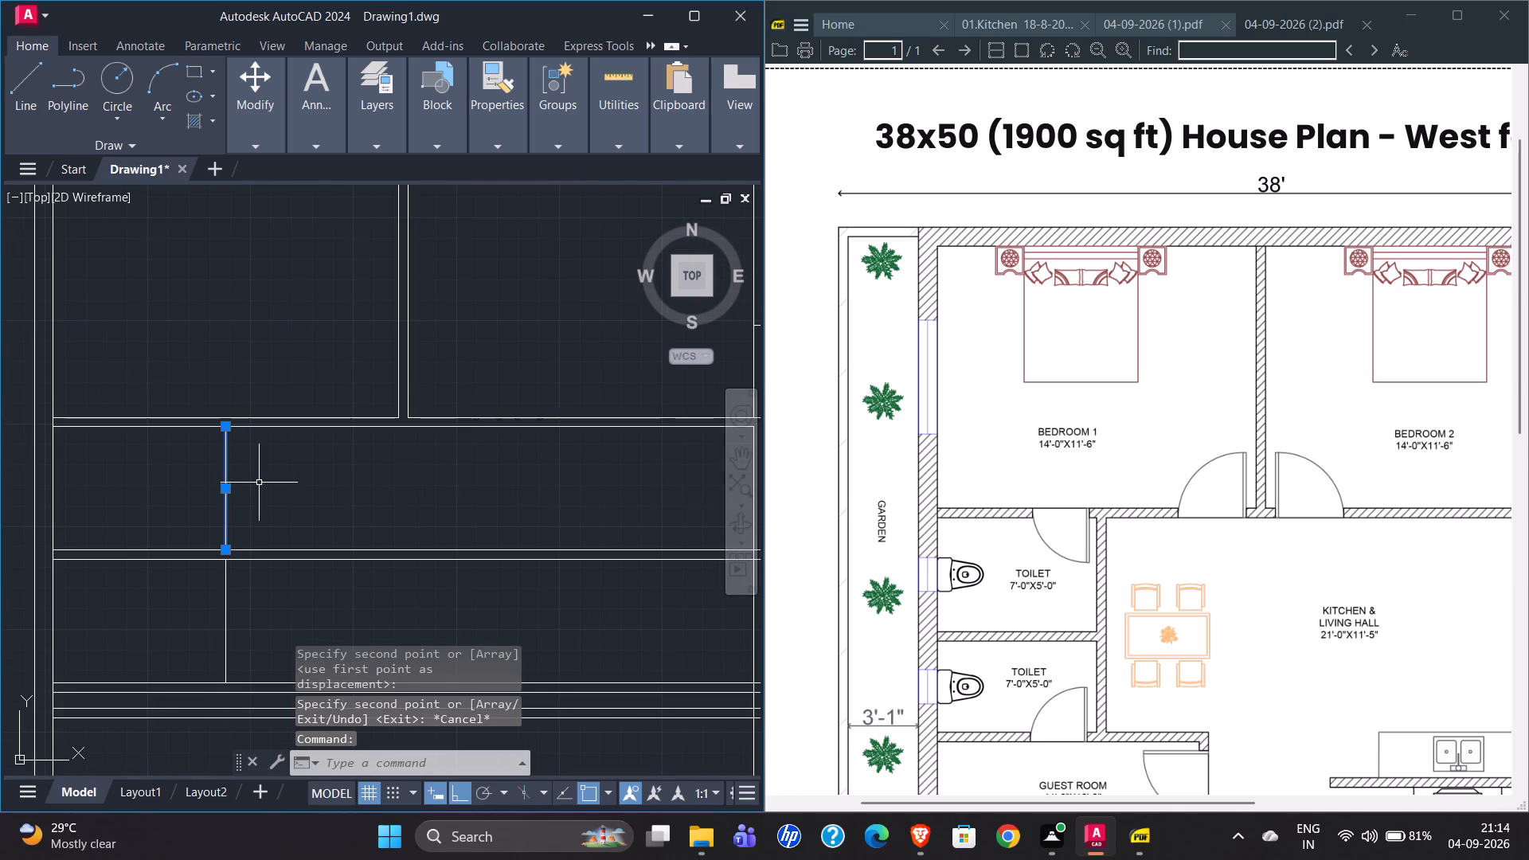
pyautogui.press('o')
pyautogui.press('Return')
pyautogui.write('4.5"')
pyautogui.press('Return')
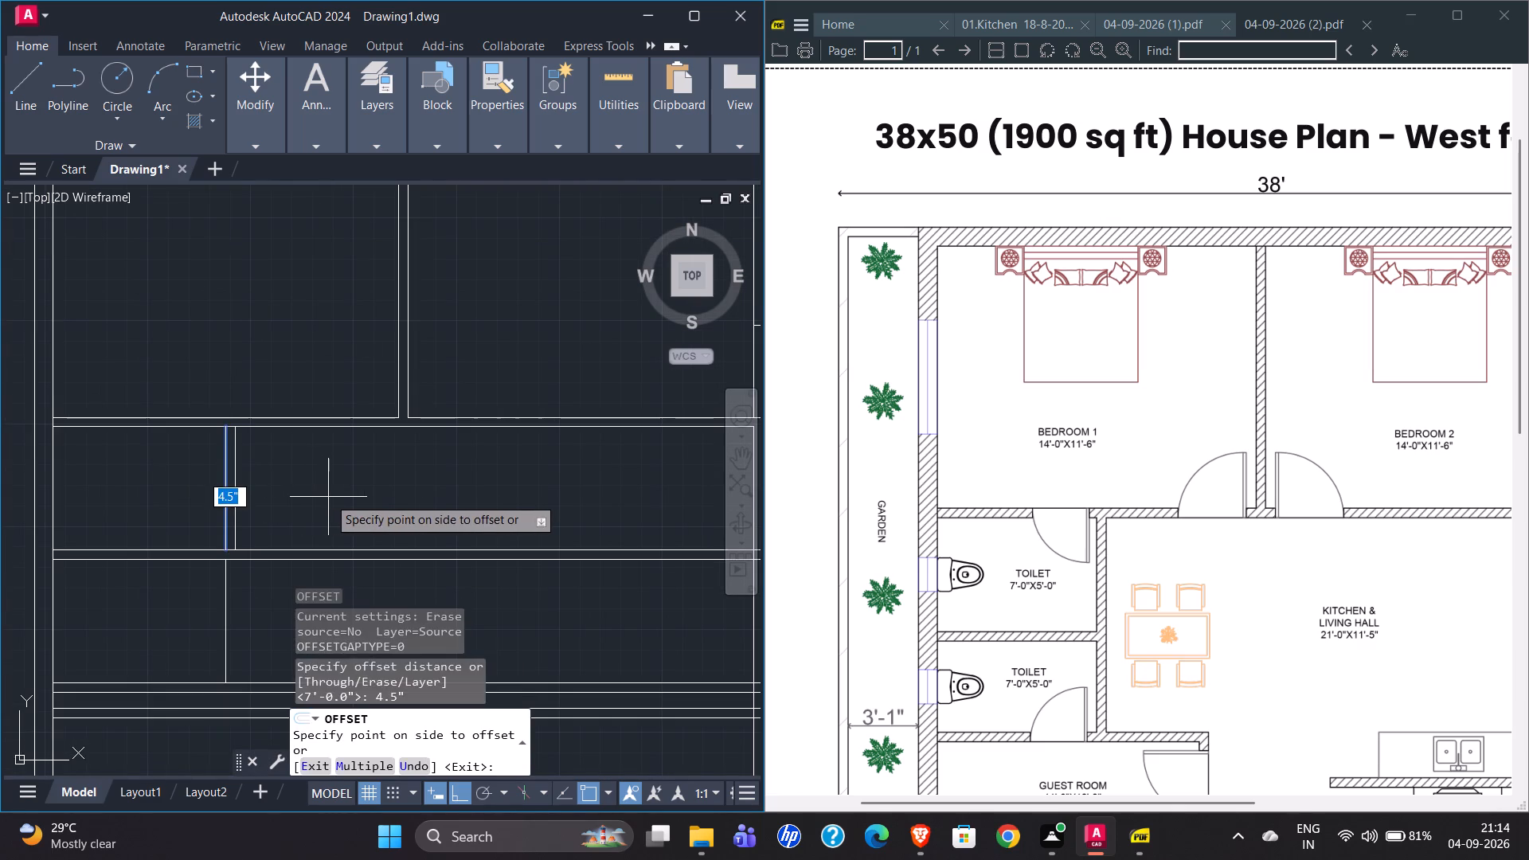
pyautogui.click(328, 497)
pyautogui.click(225, 604)
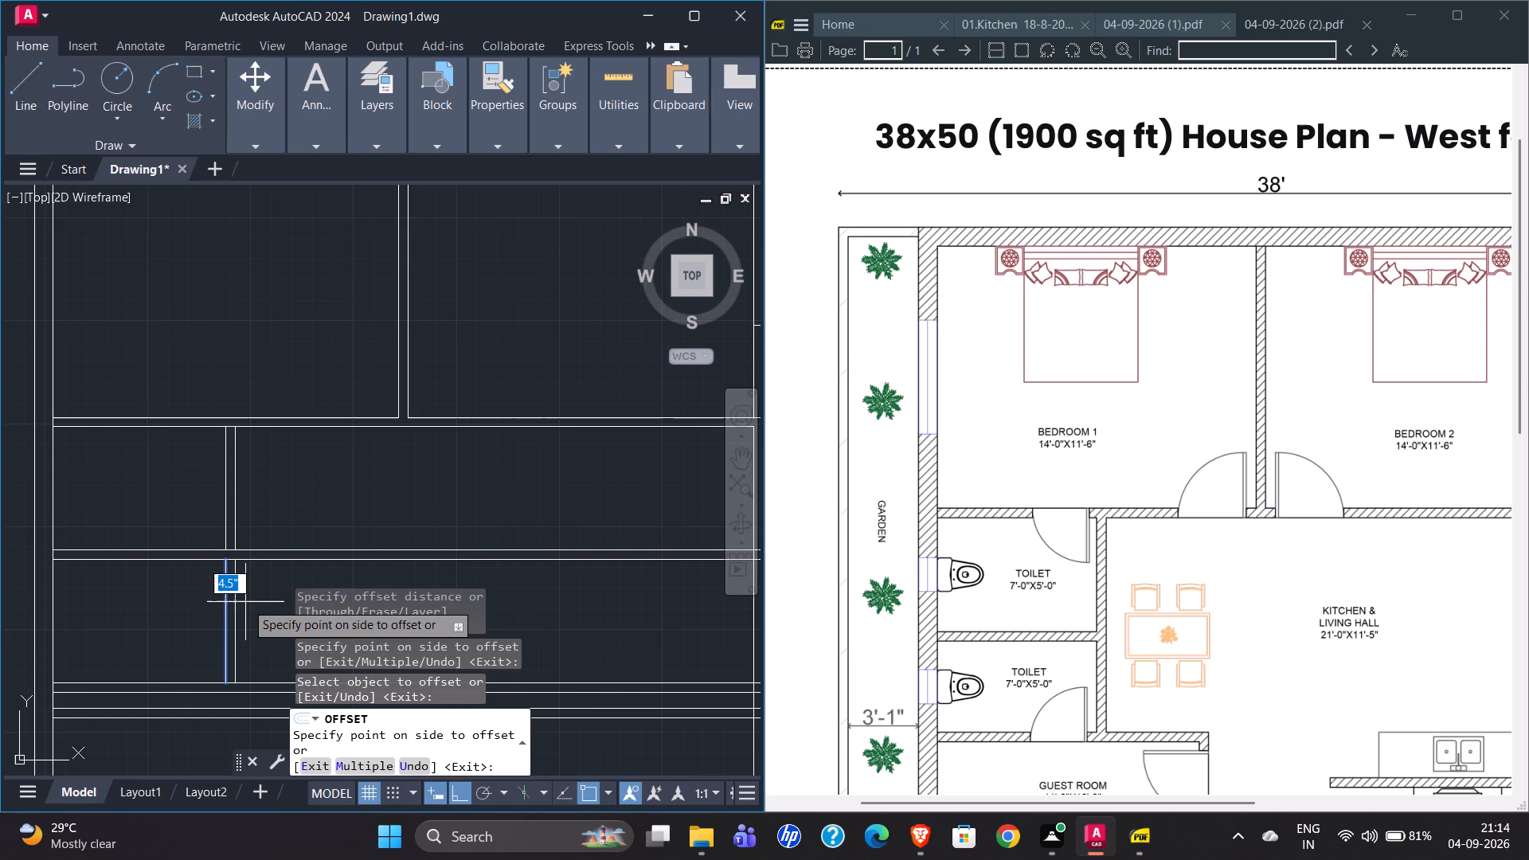
pyautogui.click(245, 602)
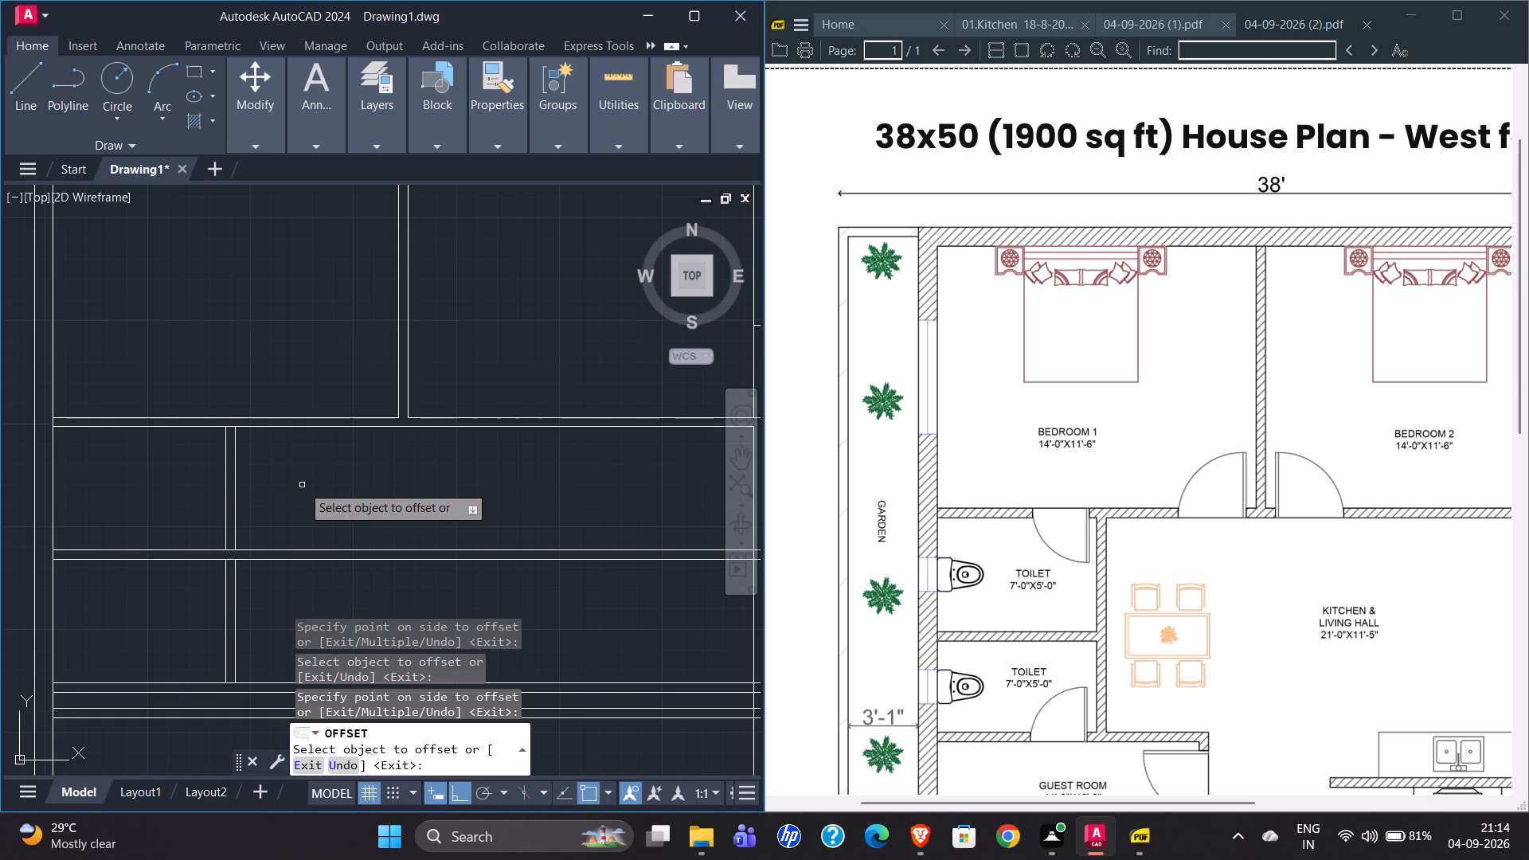
pyautogui.press('Escape')
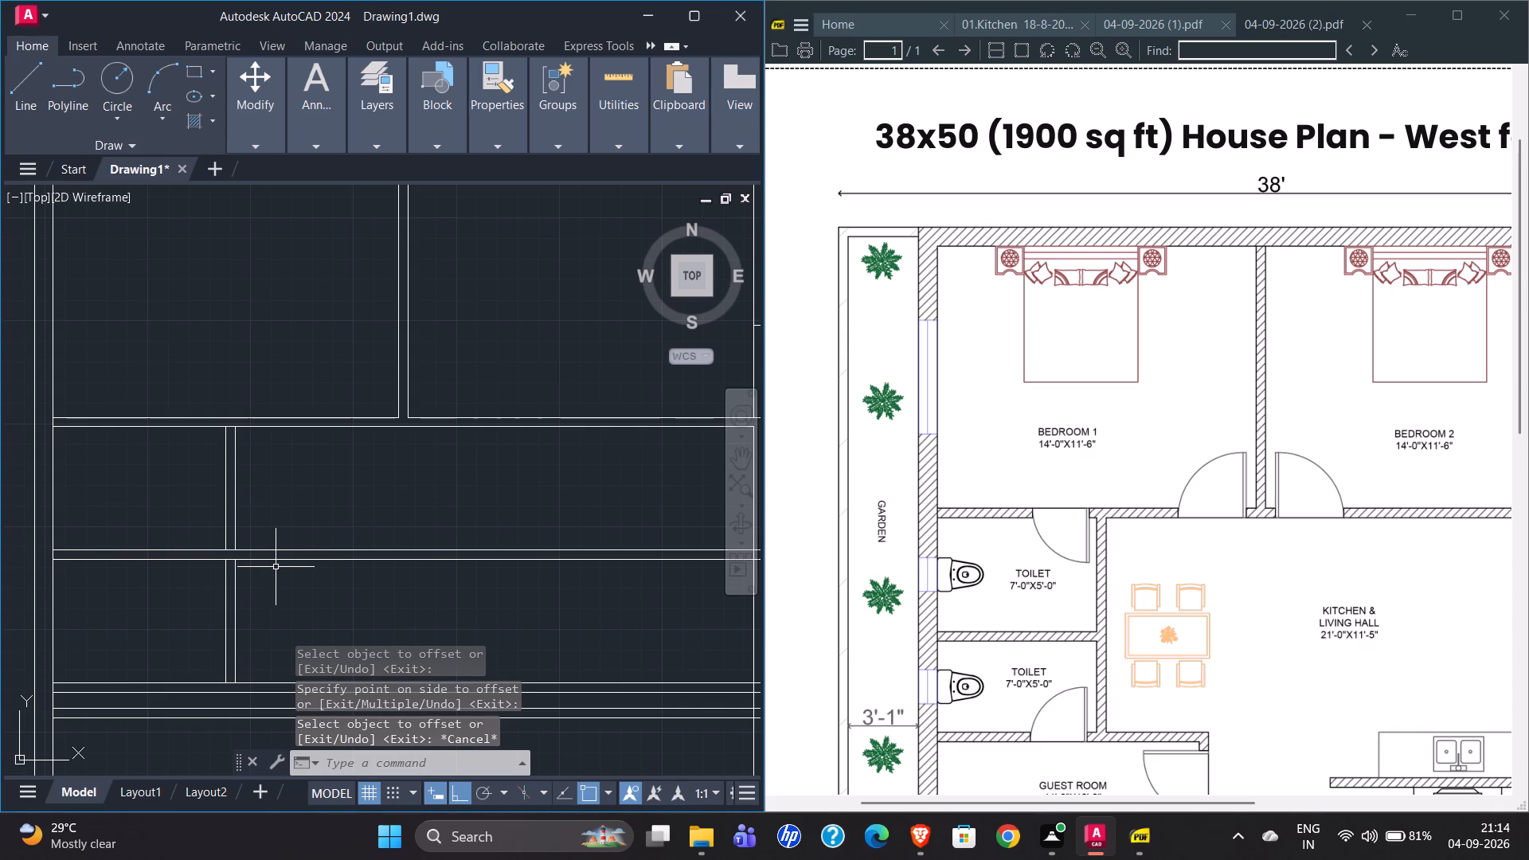
# Trim the line segment closing the toilet side wall where it meets the wall below the bedrooms.
pyautogui.write('TR')
pyautogui.press('Return')
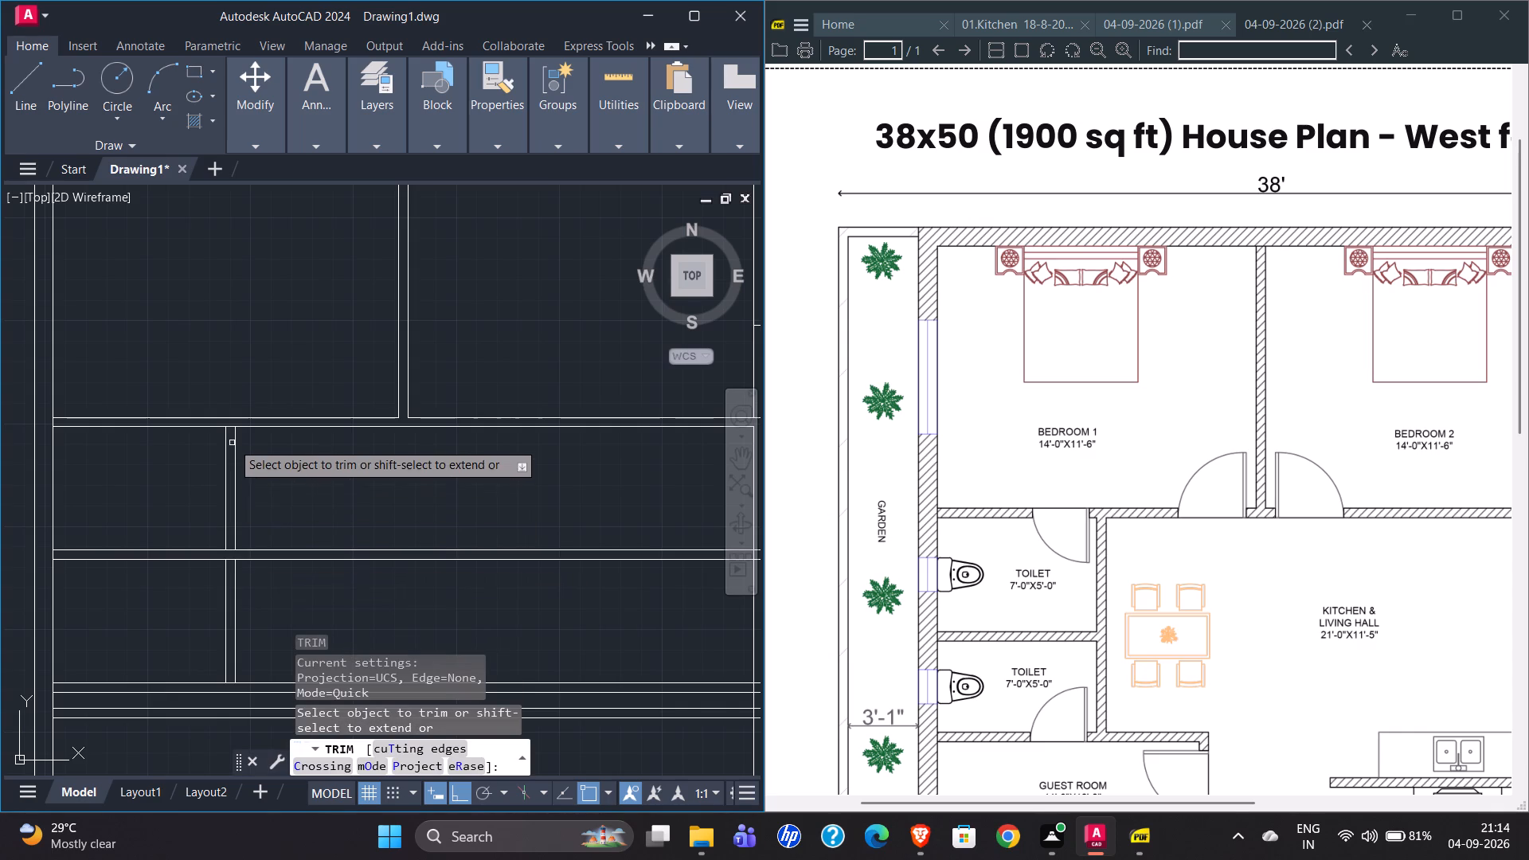
pyautogui.scroll(5, 230, 437)
pyautogui.moveTo(234, 299); pyautogui.dragTo(236, 464)
pyautogui.scroll(-2, 236, 464)
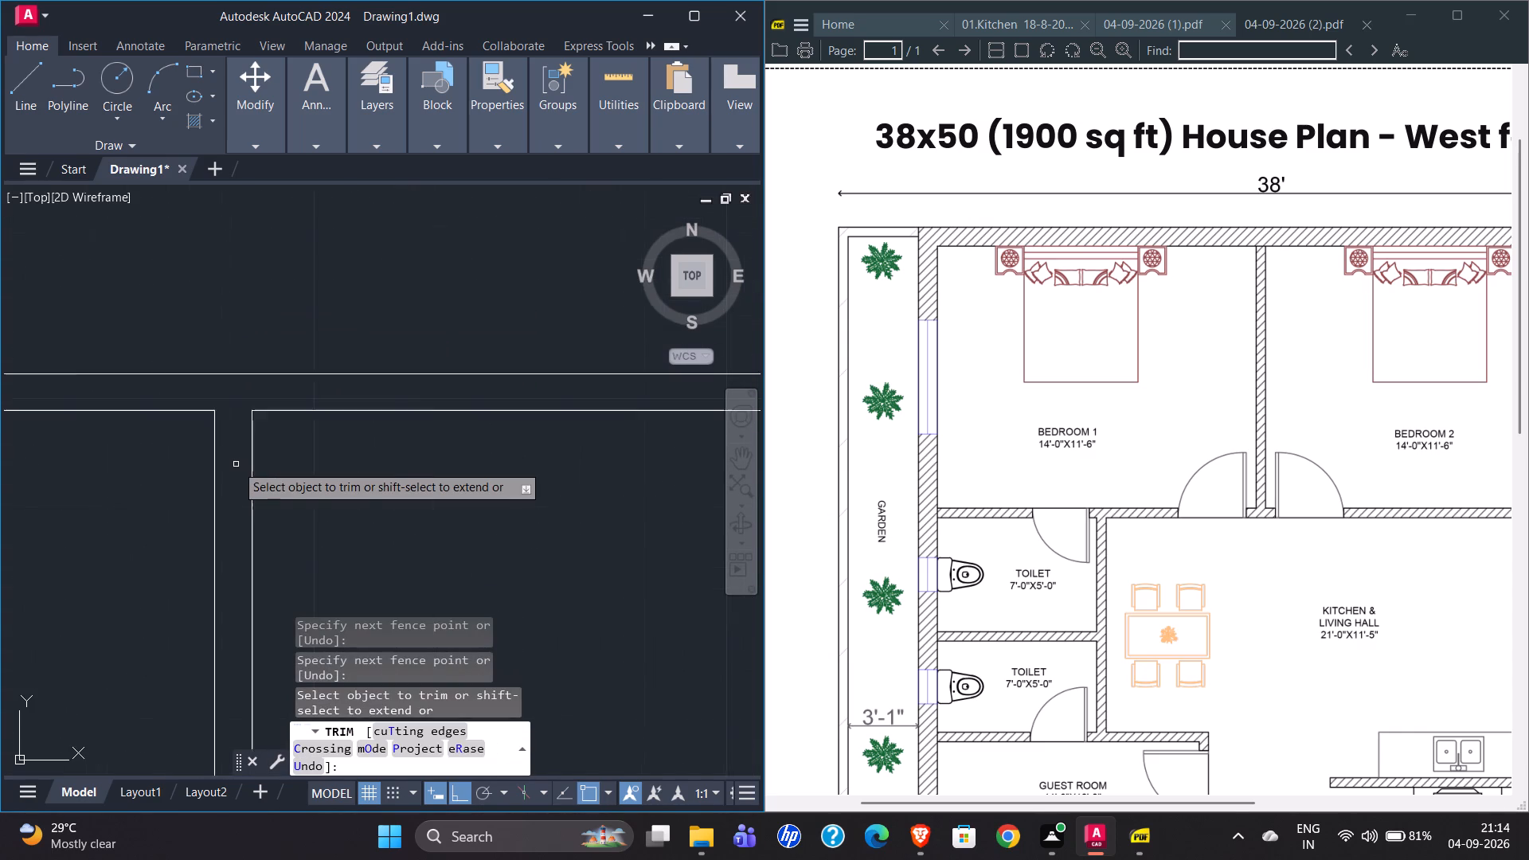
pyautogui.scroll(-1, 236, 464)
pyautogui.scroll(-2, 296, 440)
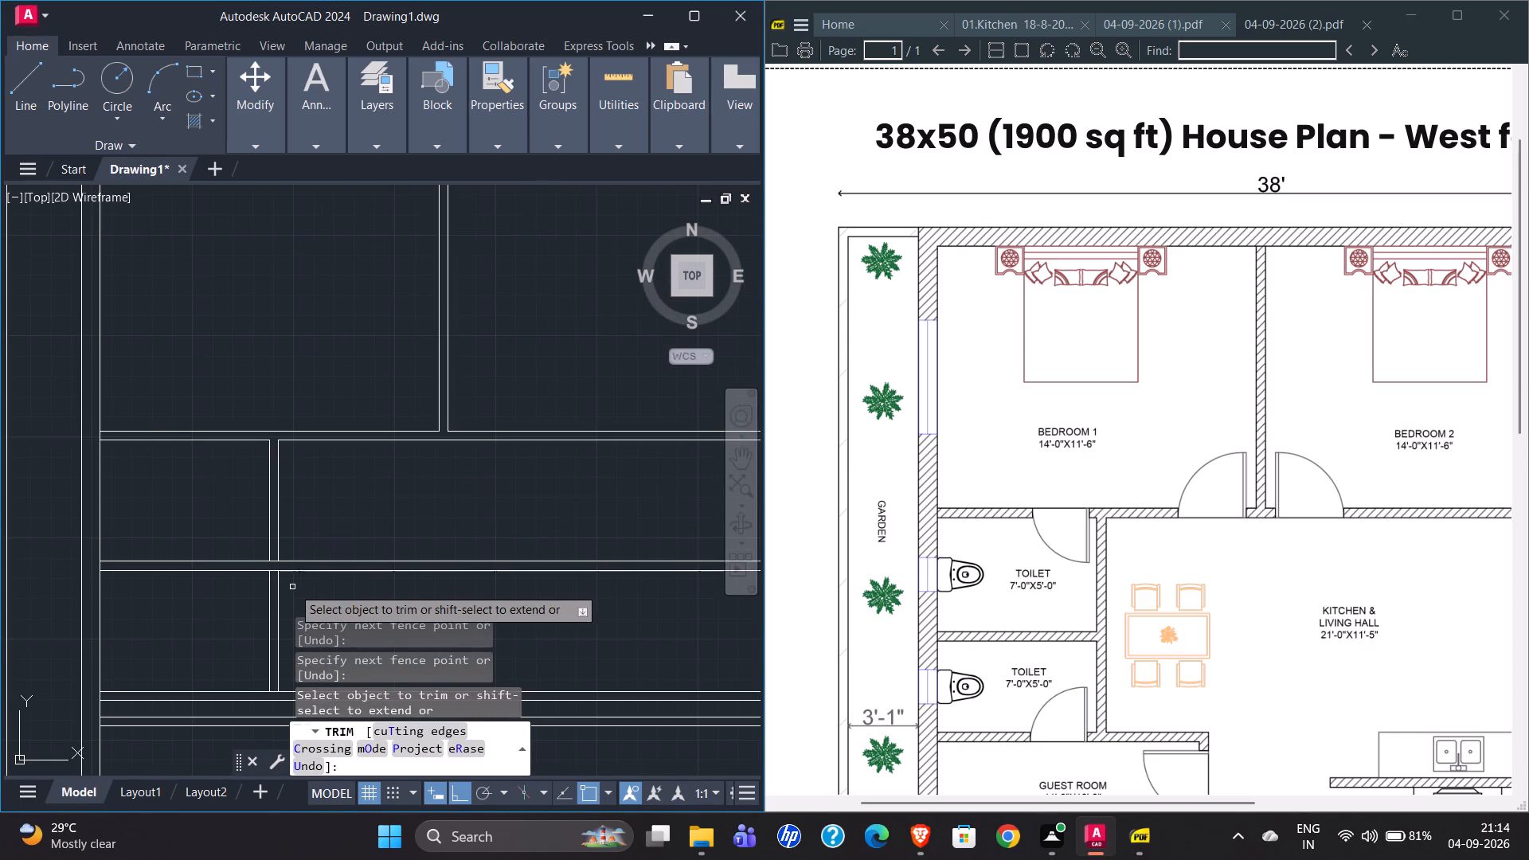
# Trim the toilet dividing wall's two lines where they cross the side wall and run on through the living hall.
pyautogui.scroll(3, 272, 580)
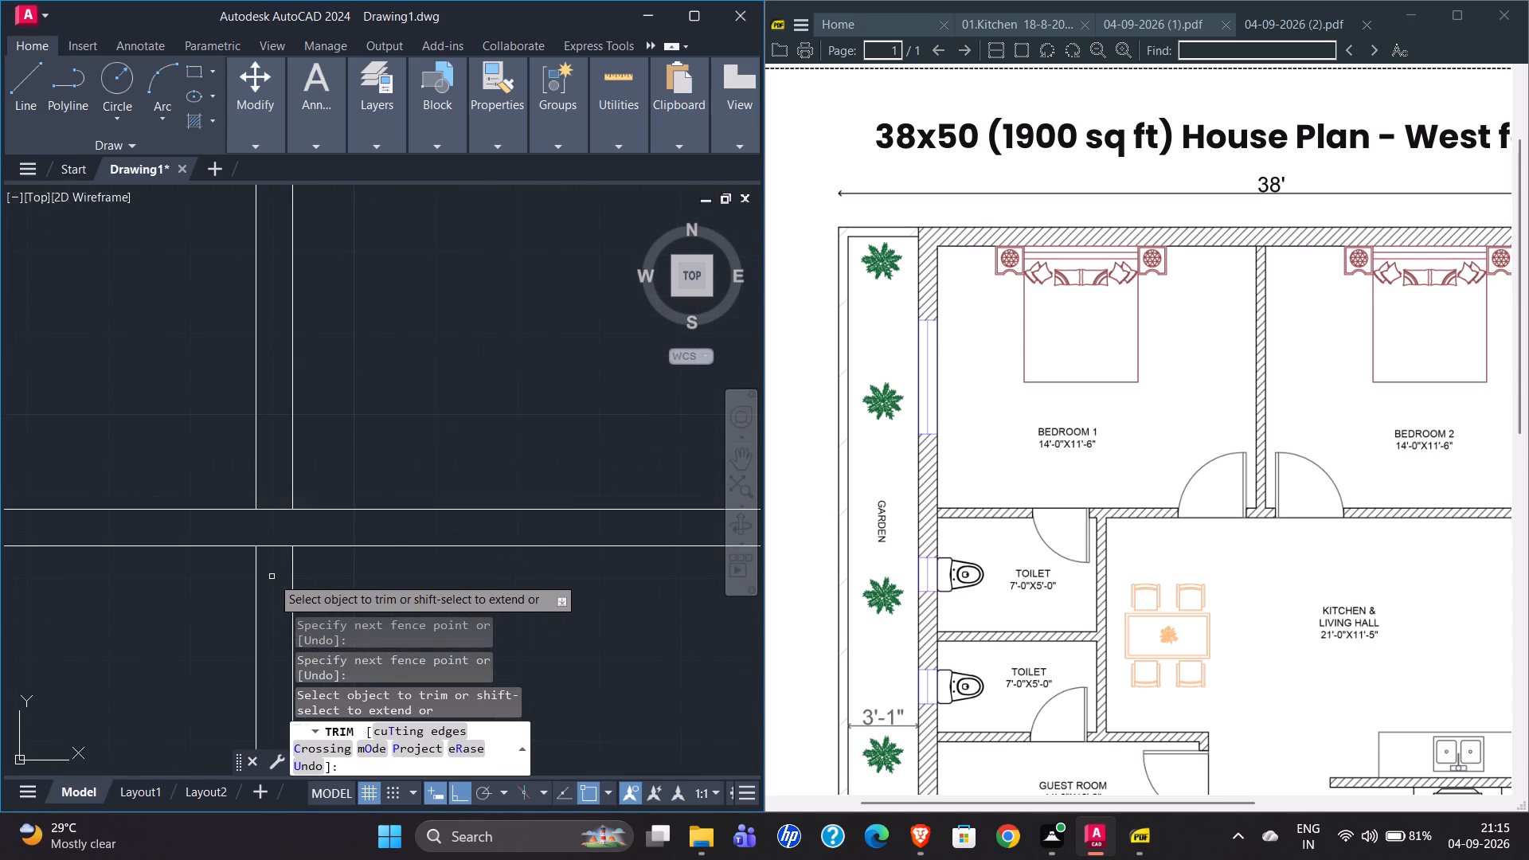
pyautogui.moveTo(276, 466); pyautogui.dragTo(270, 582)
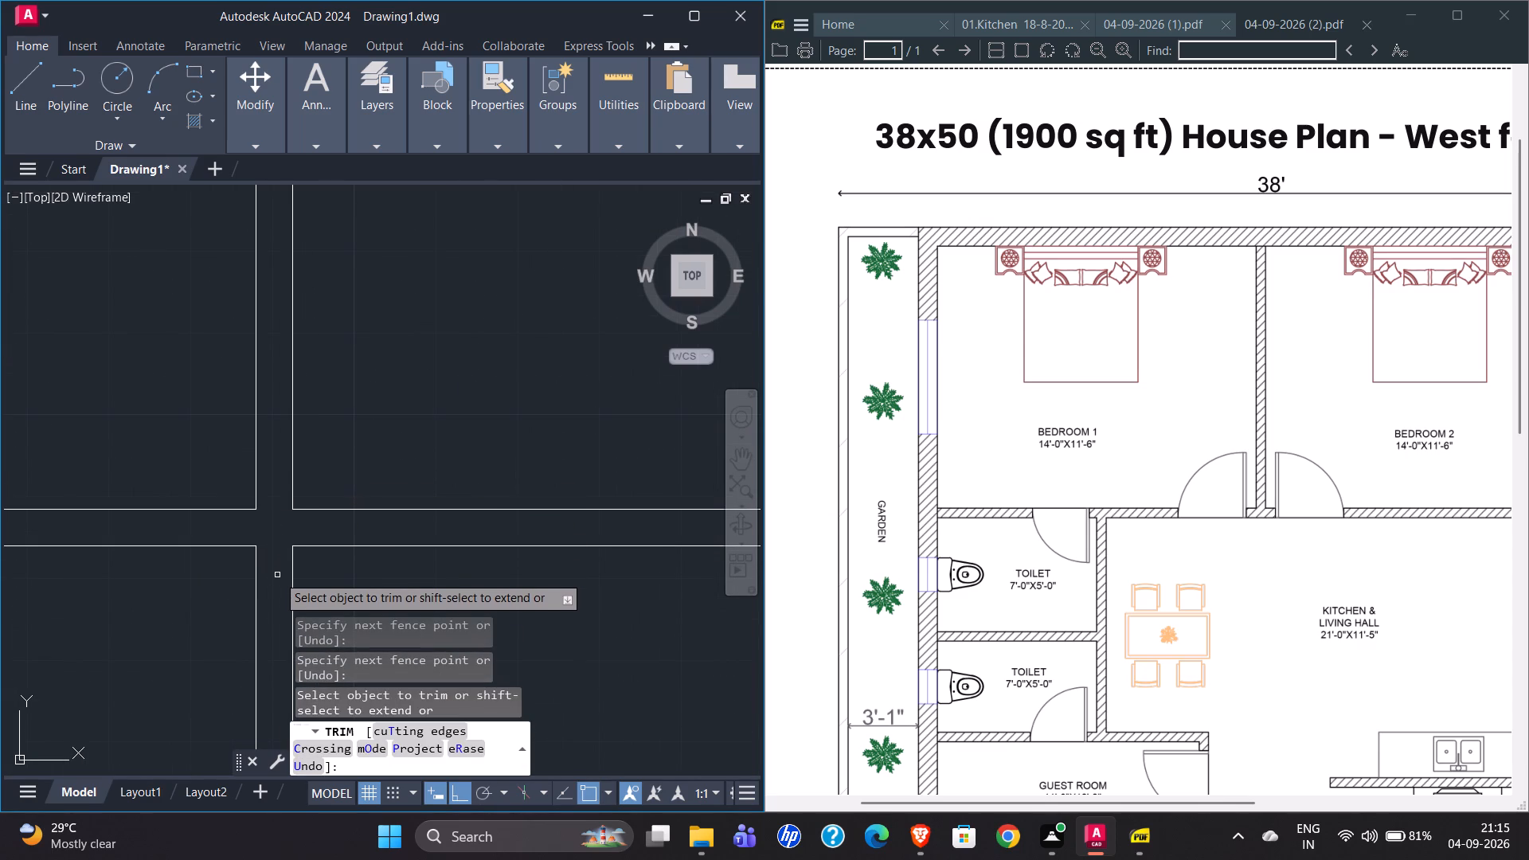
pyautogui.scroll(-2, 225, 560)
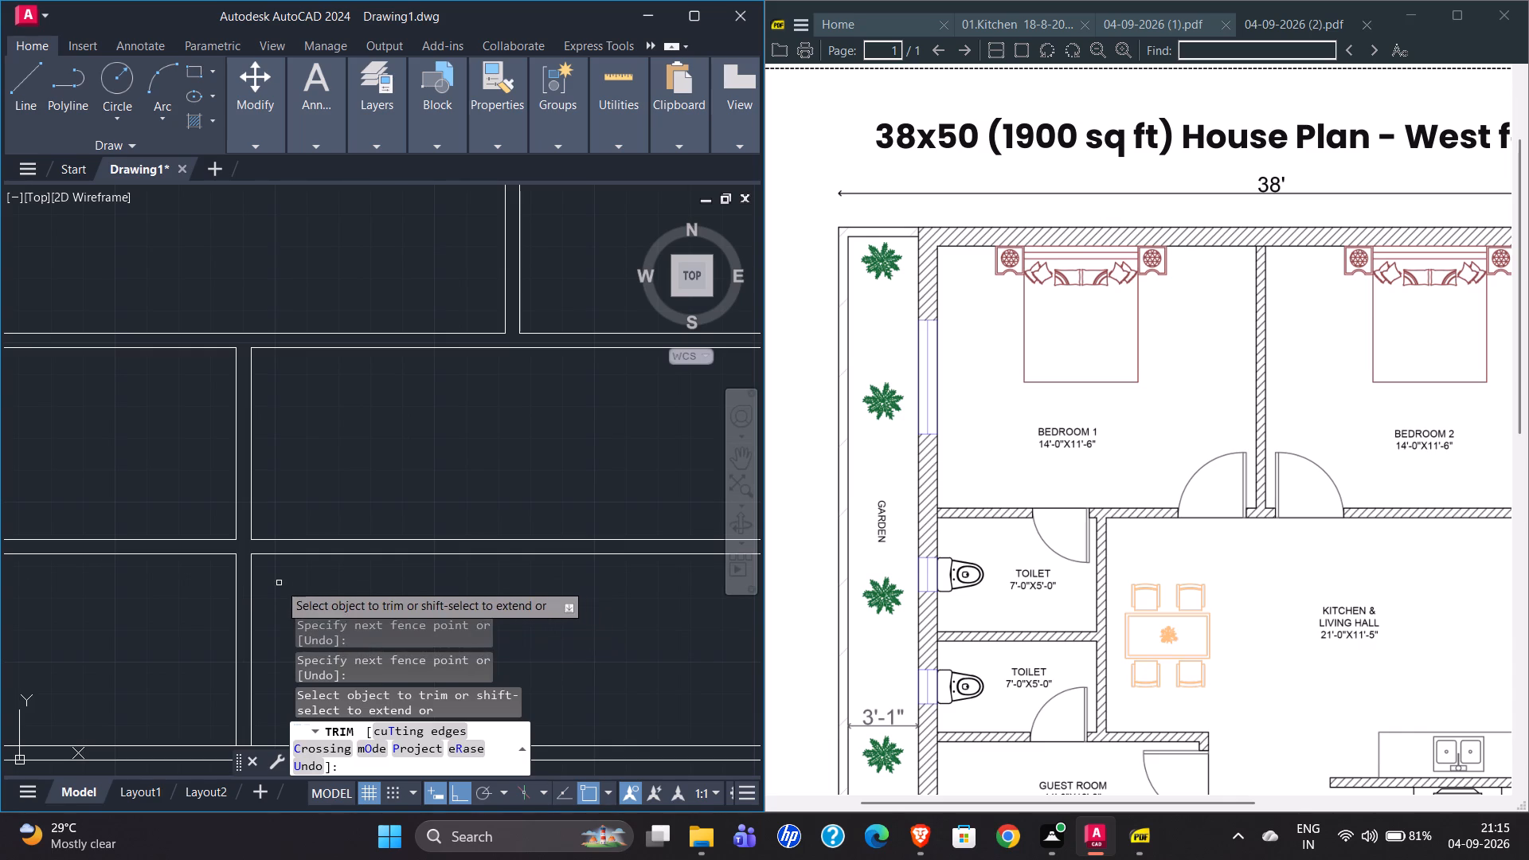
pyautogui.moveTo(279, 586); pyautogui.dragTo(287, 527)
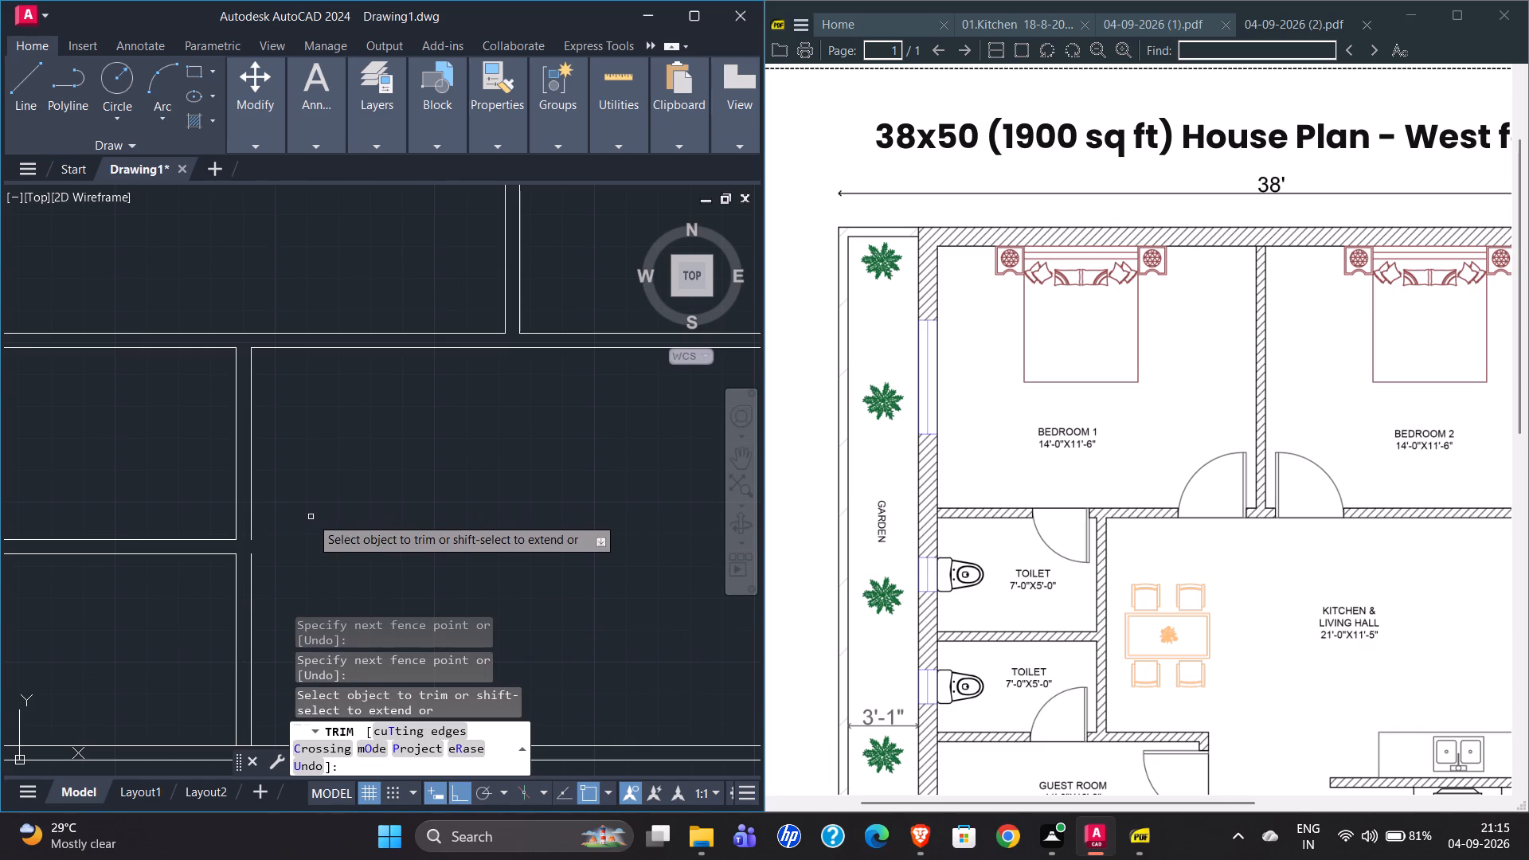
# Trim the line segment closing the toilet side wall at its lower end, where it meets the wall below the second toilet.
pyautogui.scroll(-1, 311, 517)
pyautogui.scroll(2, 287, 590)
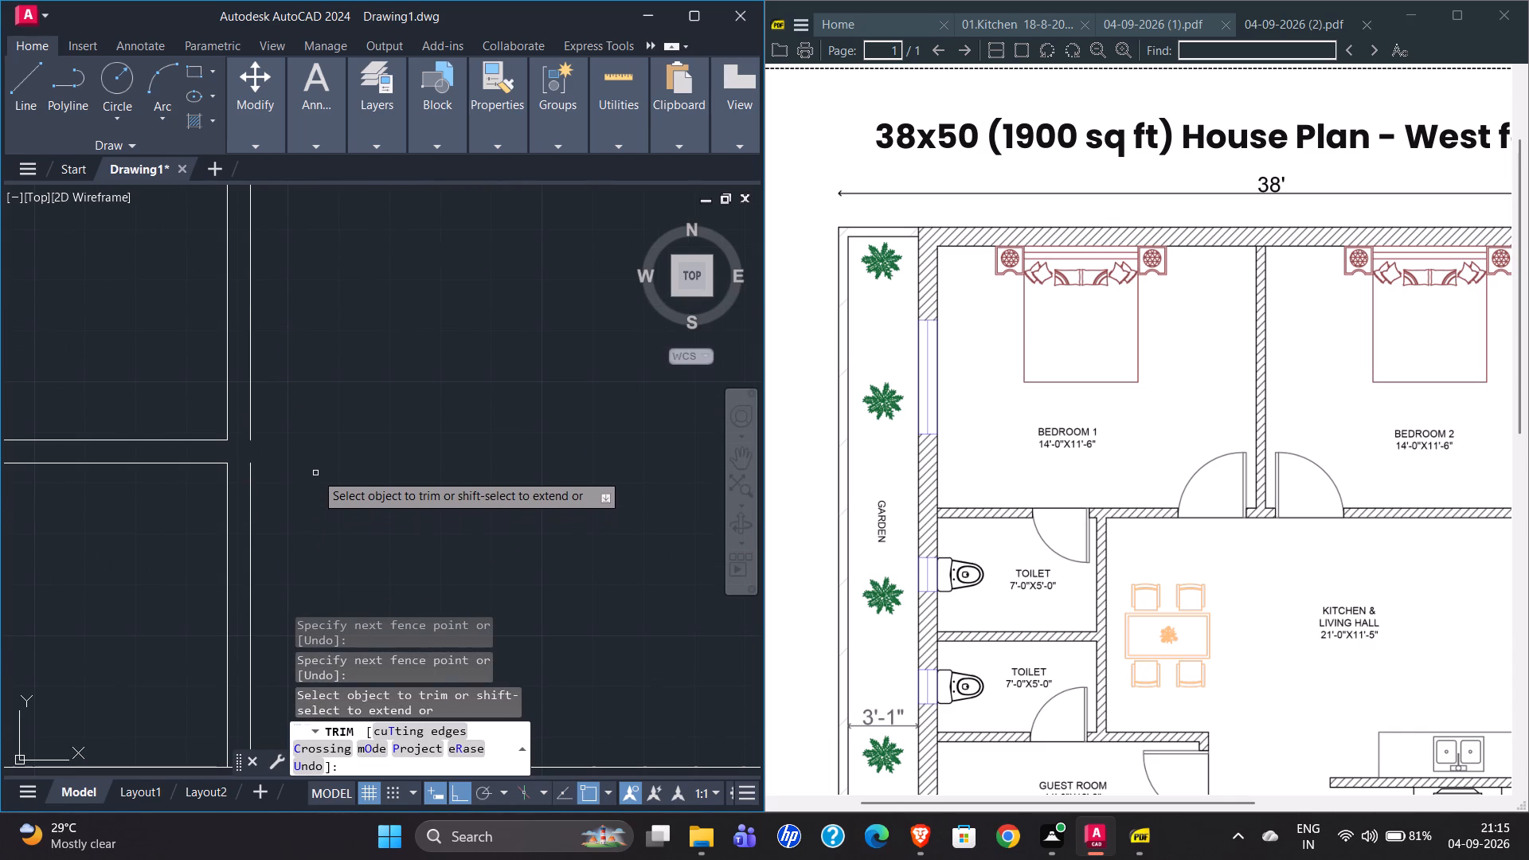
pyautogui.scroll(-1, 314, 471)
pyautogui.scroll(3, 261, 679)
pyautogui.moveTo(280, 542); pyautogui.dragTo(278, 592)
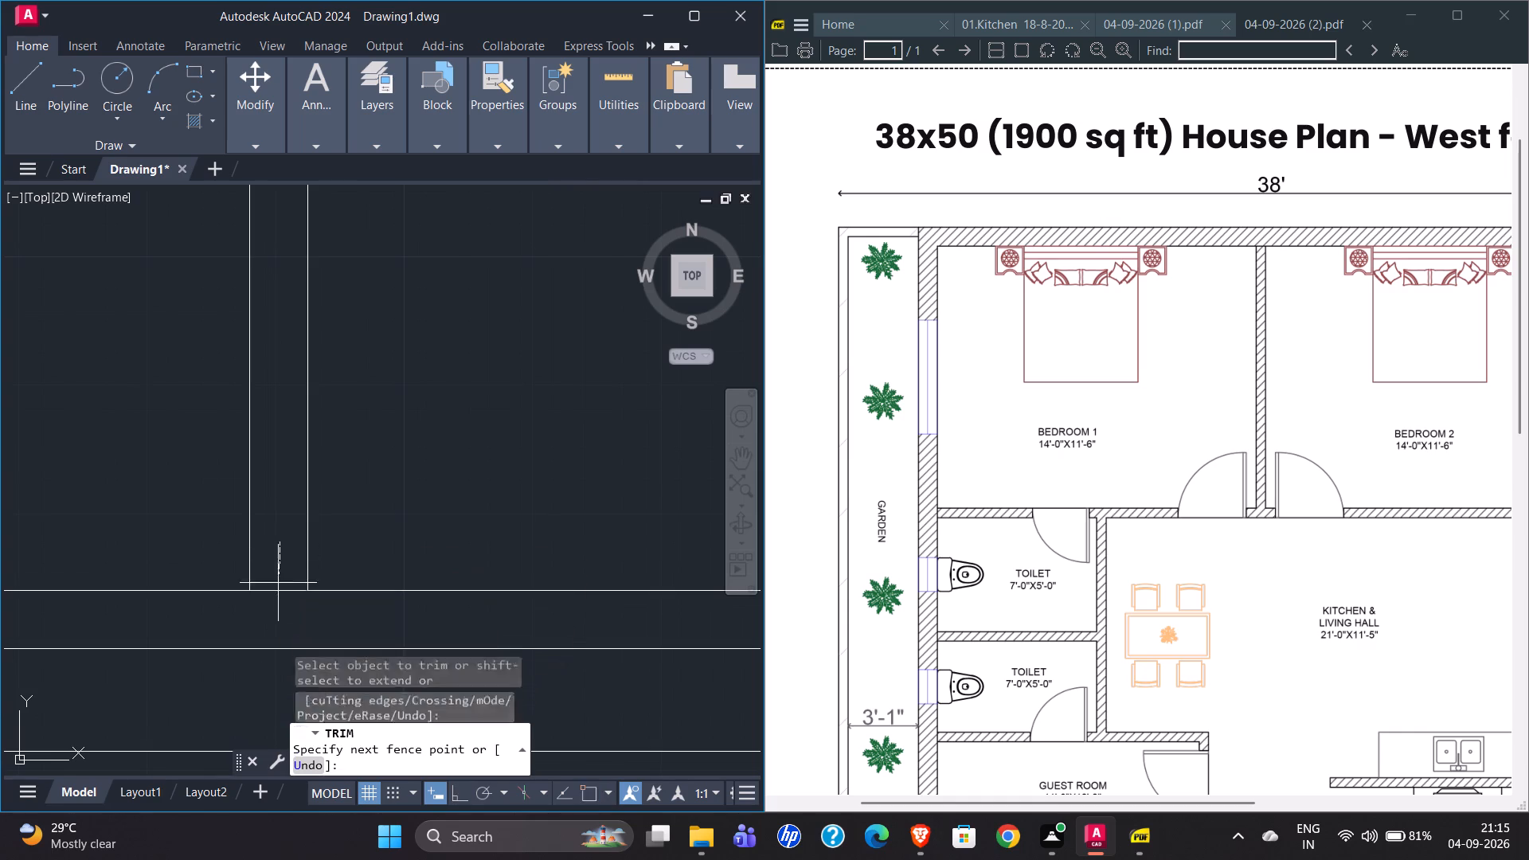
pyautogui.moveTo(278, 592); pyautogui.dragTo(271, 623)
pyautogui.scroll(-2, 171, 679)
pyautogui.press('Escape')
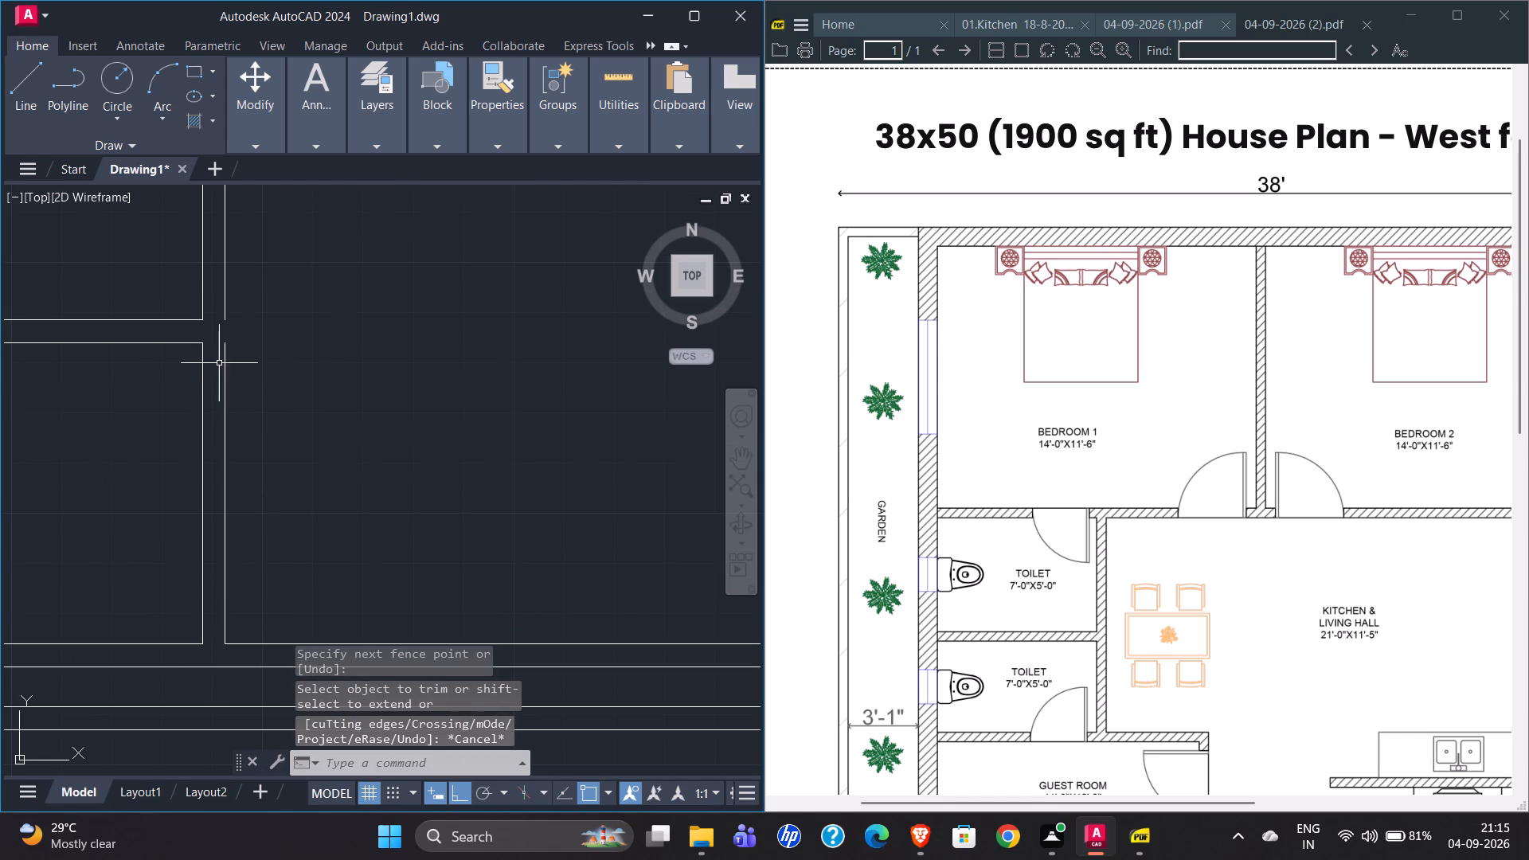
# Join the two collinear segments of the toilet side wall's living-hall face into one line.
pyautogui.click(227, 362)
pyautogui.click(227, 322)
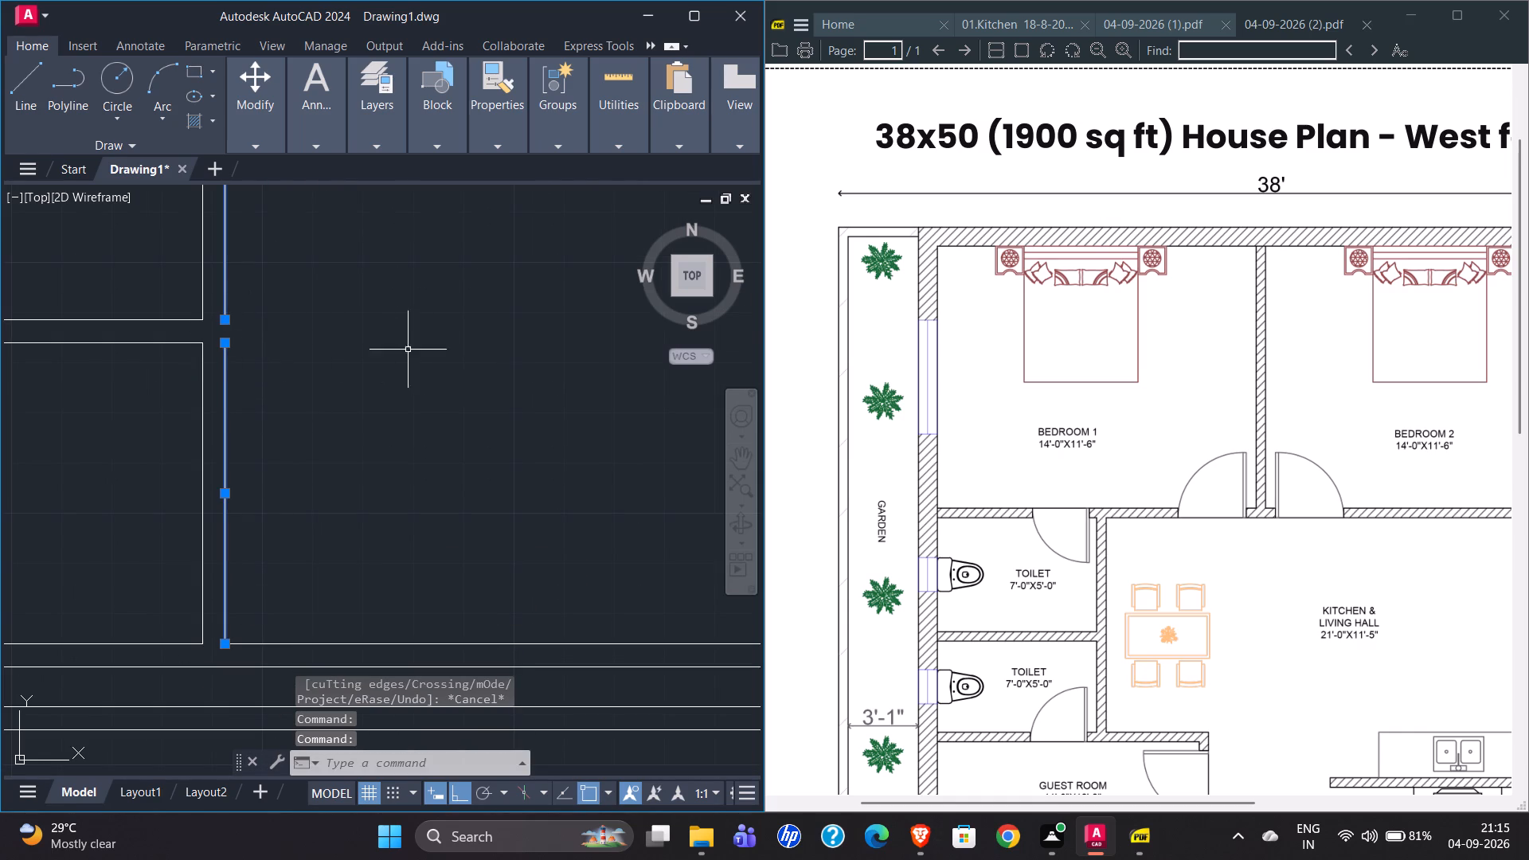
pyautogui.press('j')
pyautogui.press('Return')
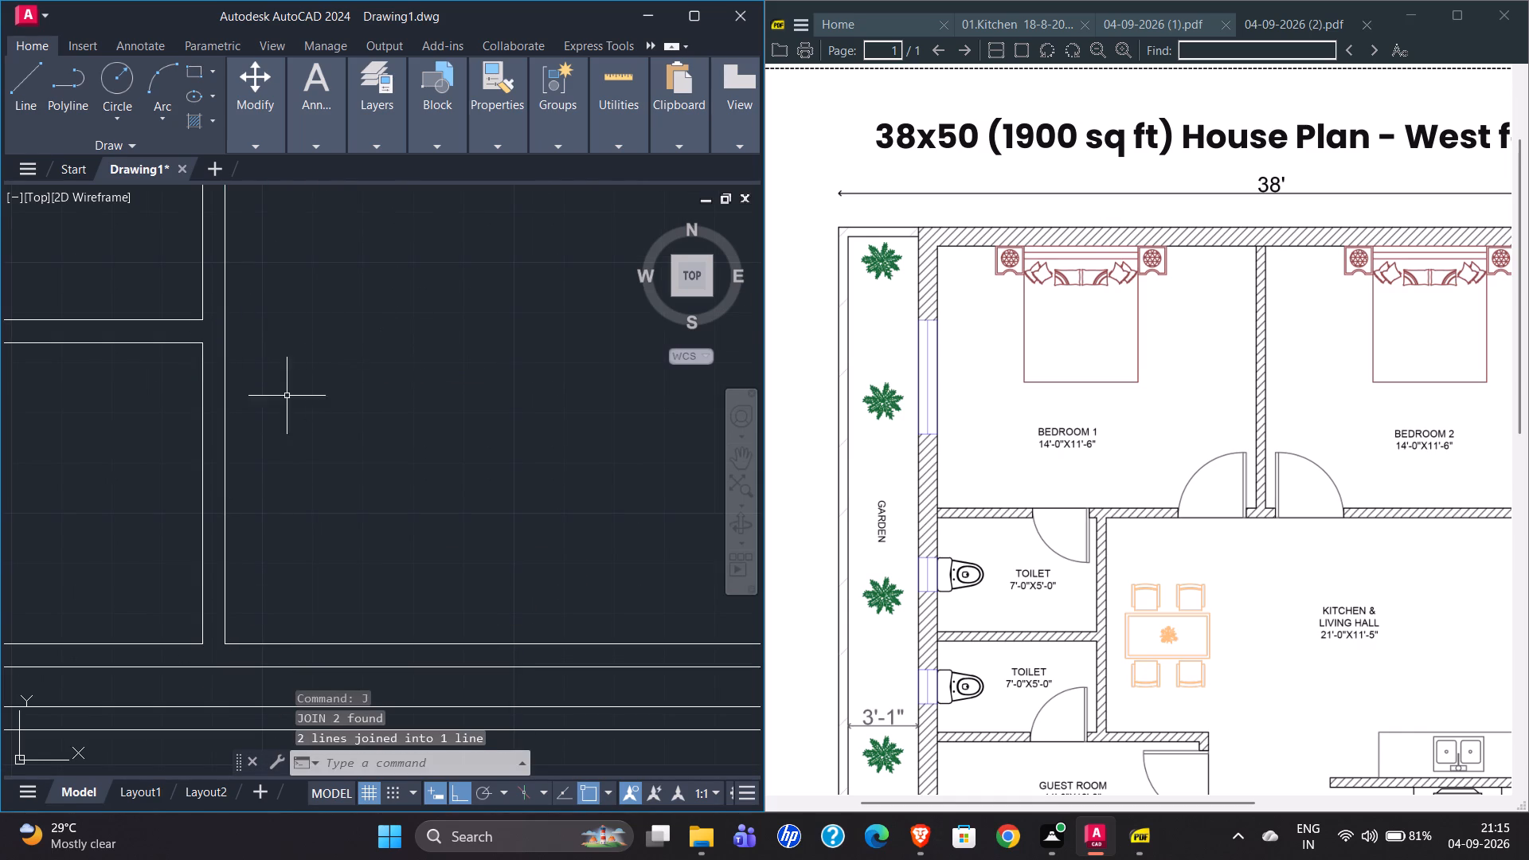
# Delete the short helper line lying along the garden wall's inner face beside the first toilet.
pyautogui.scroll(-2, 280, 421)
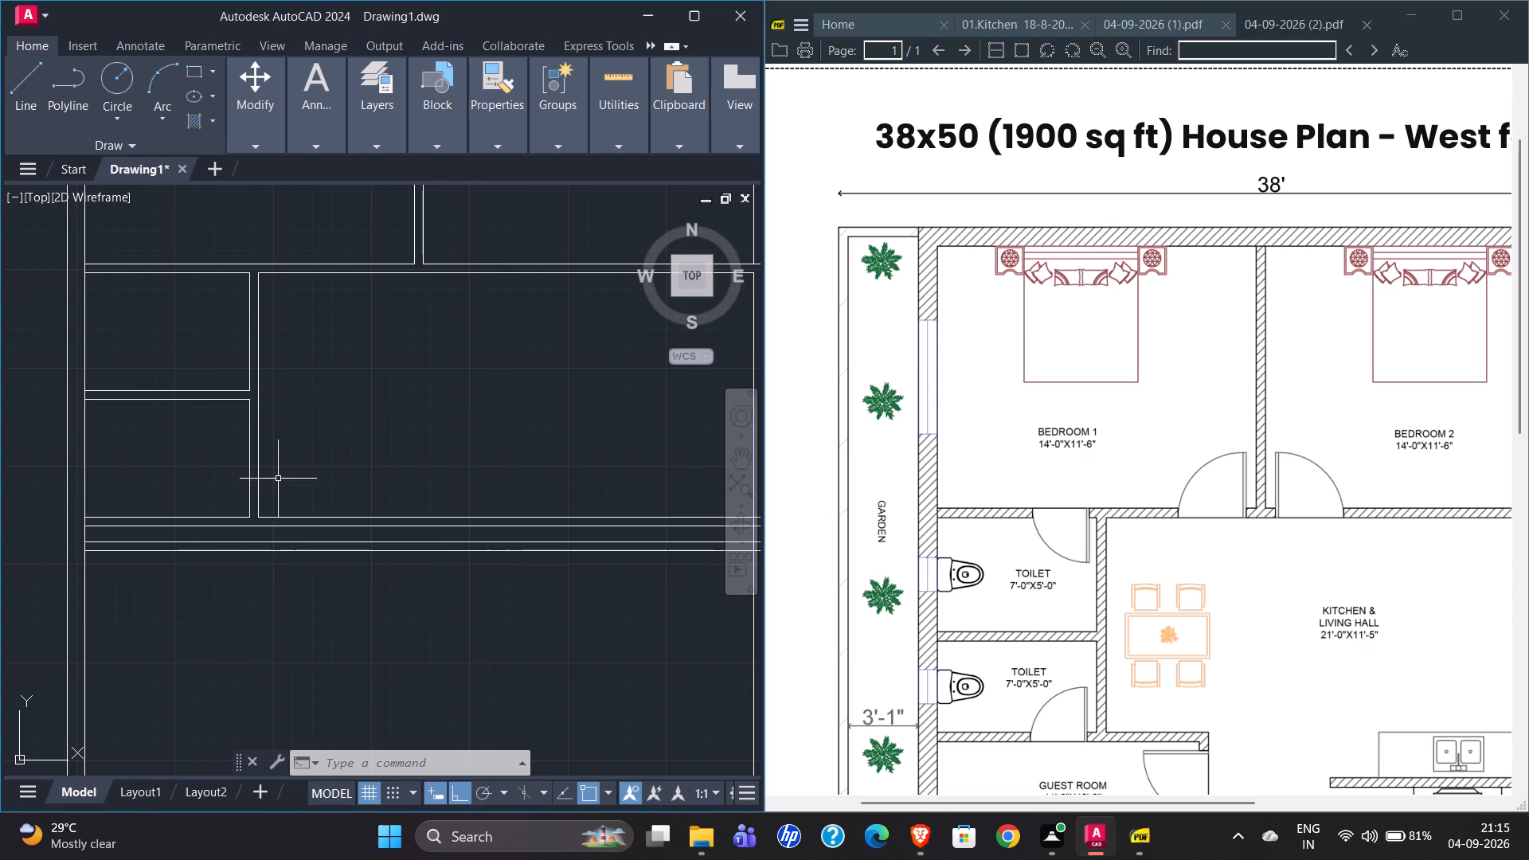
pyautogui.scroll(-2, 344, 478)
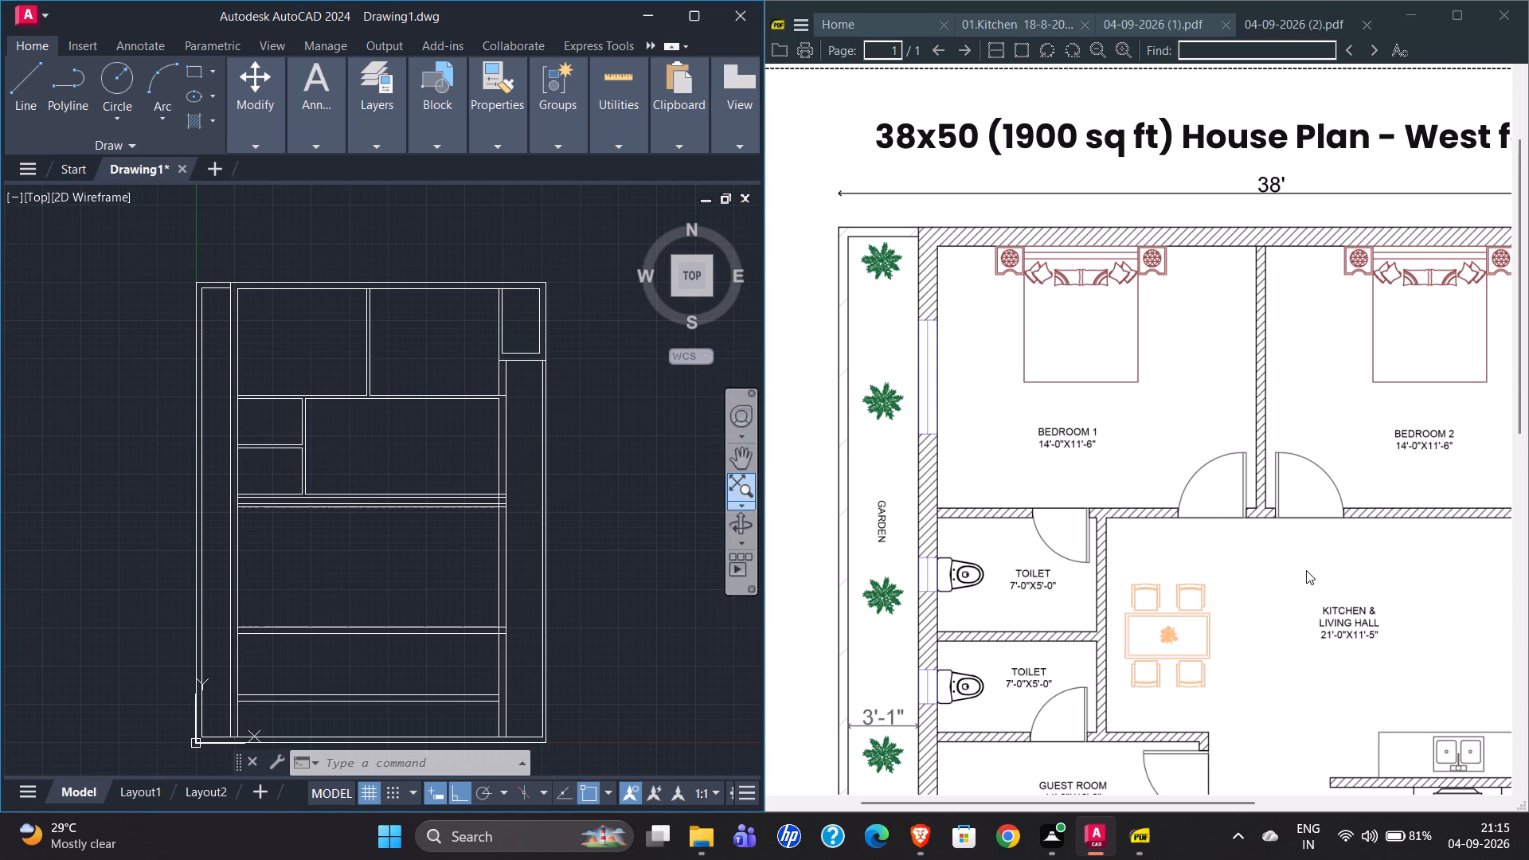
pyautogui.hscroll(5, 1292, 568)
pyautogui.hscroll(-1, 1286, 567)
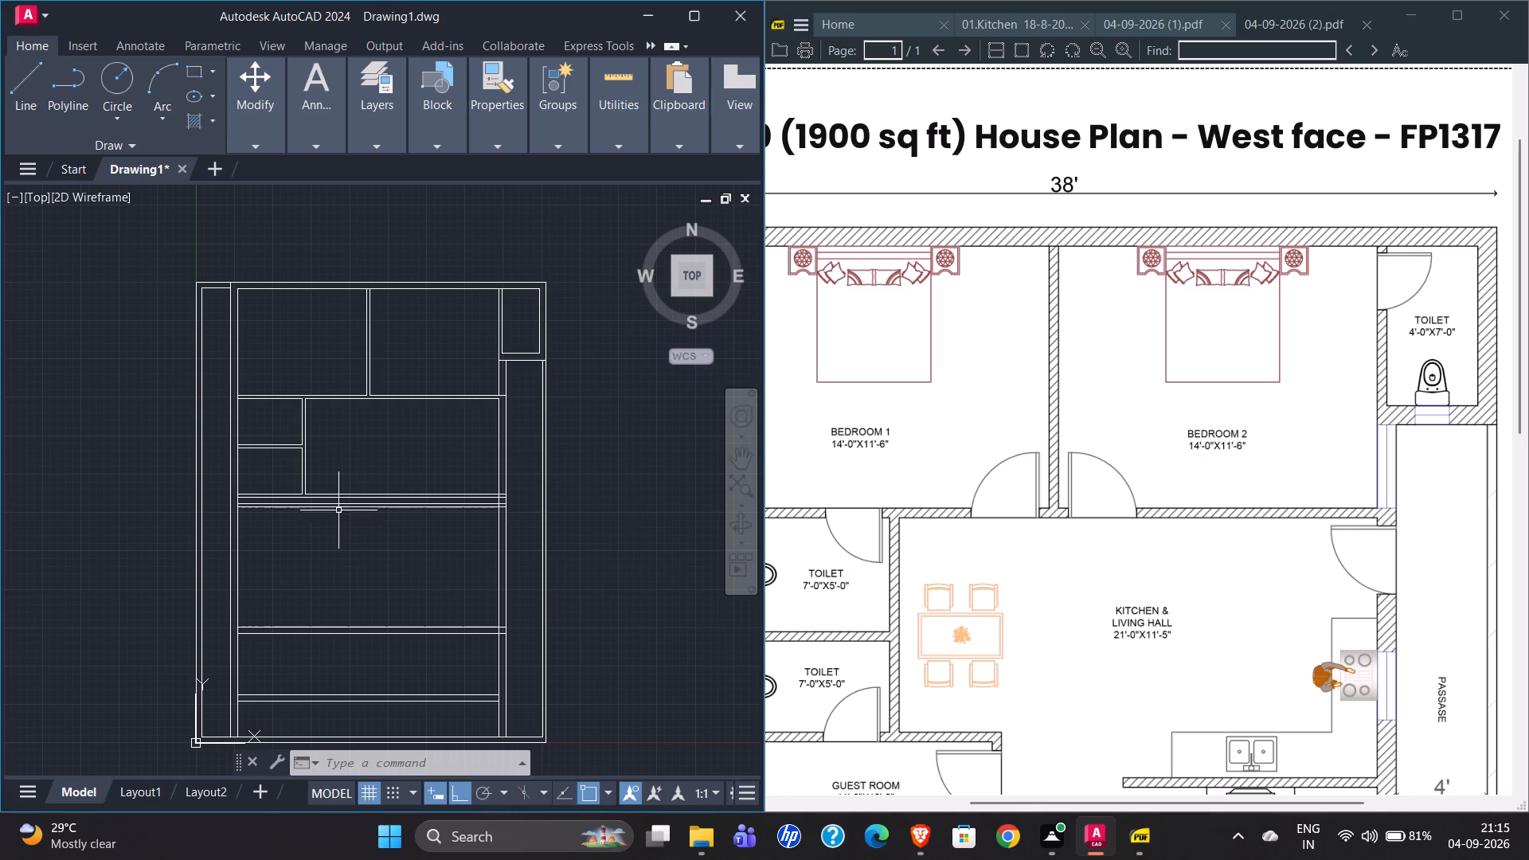
pyautogui.scroll(-1, 399, 459)
pyautogui.scroll(-4, 1085, 596)
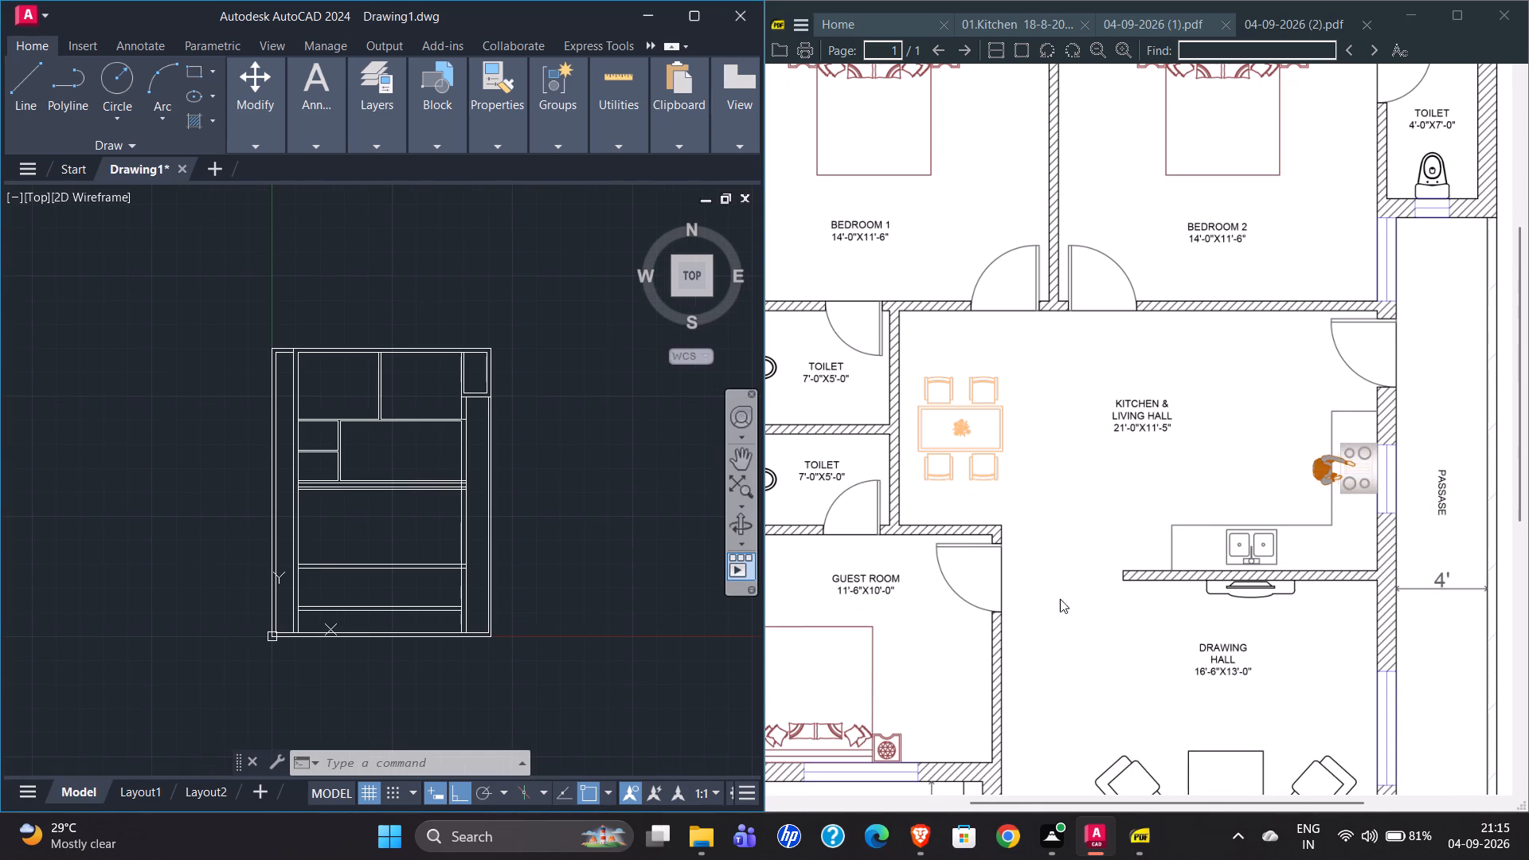
pyautogui.scroll(4, 287, 438)
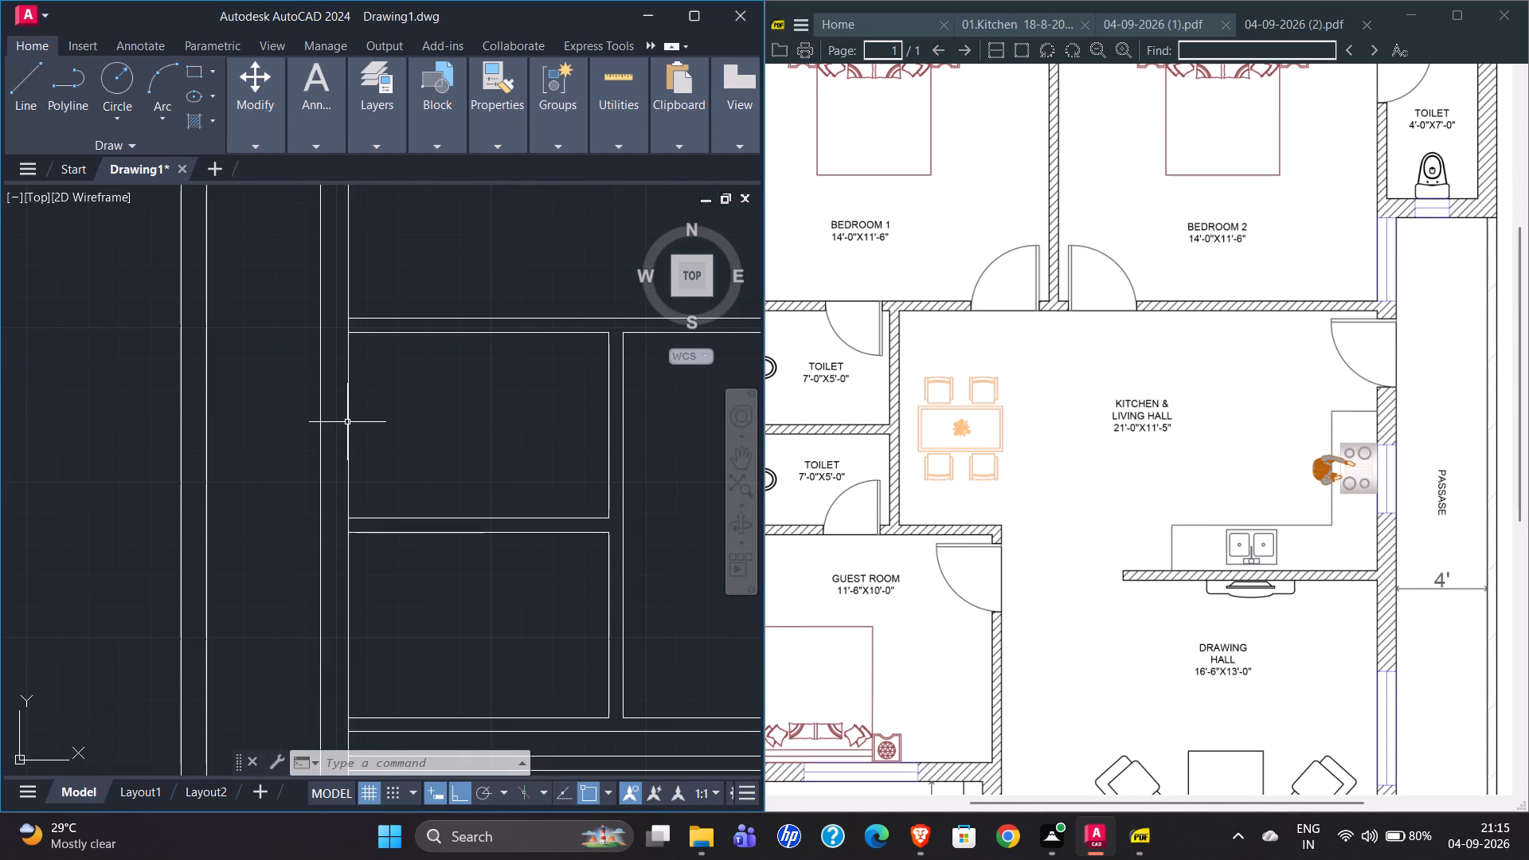
pyautogui.click(347, 422)
pyautogui.press('Delete')
pyautogui.scroll(-2, 194, 417)
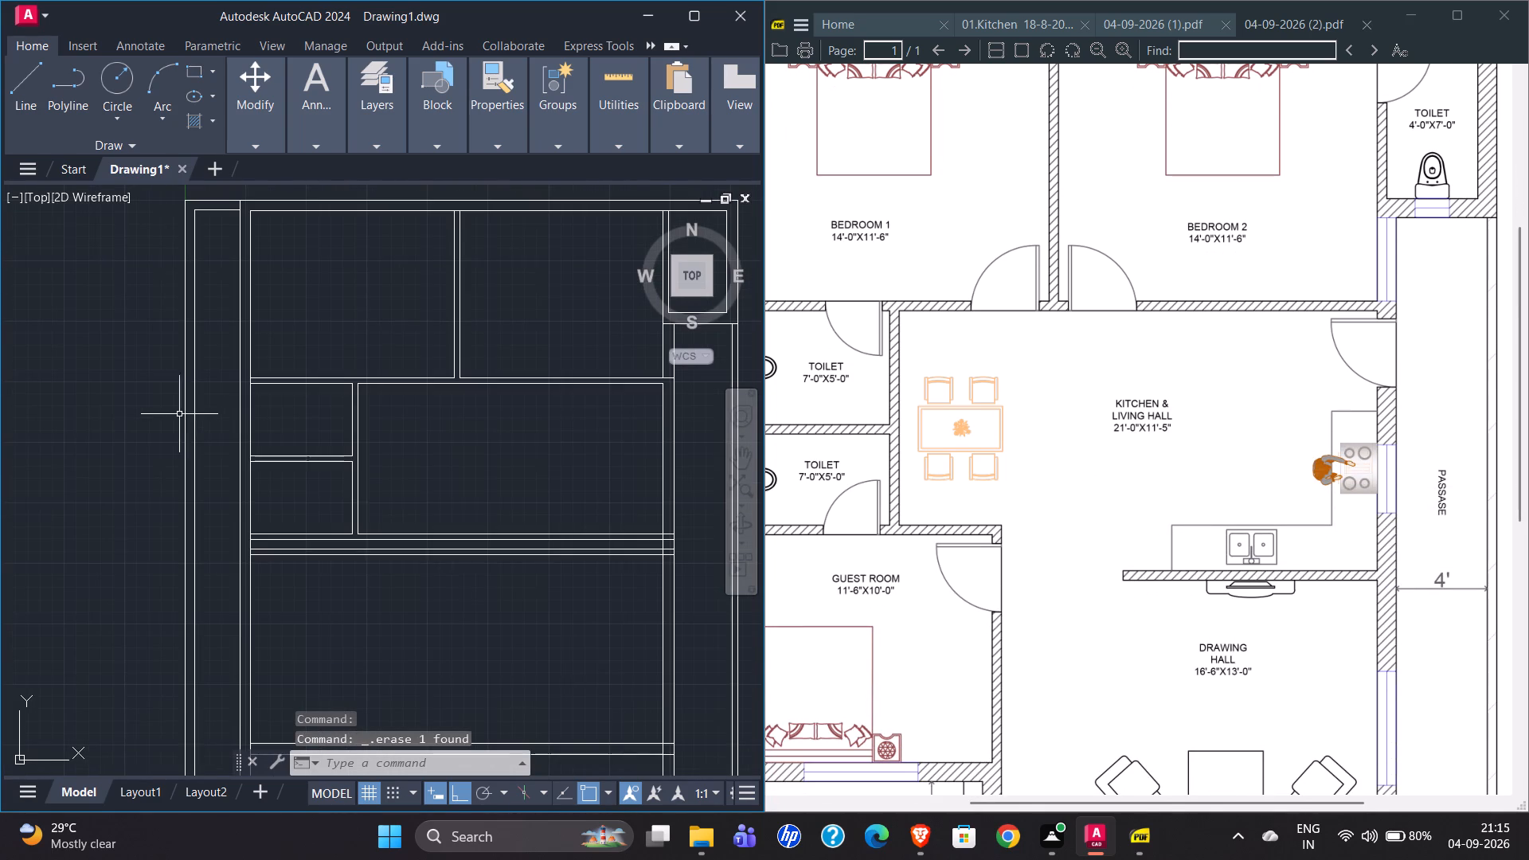
# Draw a vertical line about 14' long down the garden-side wall's inner face, from the toilet wall's lower face to the wall line below.
pyautogui.hscroll(-4, 1163, 529)
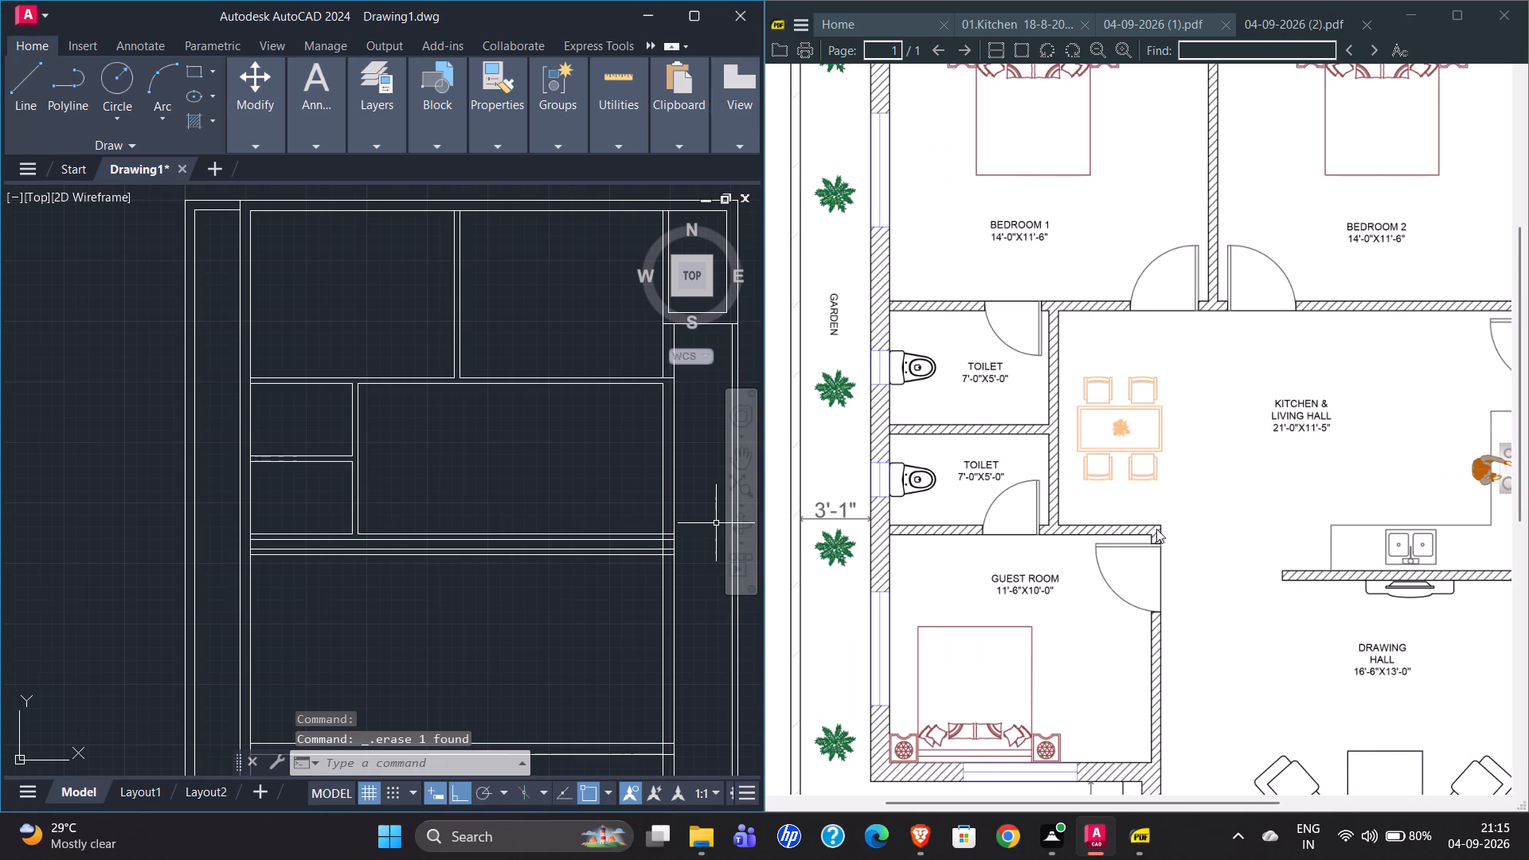
pyautogui.hscroll(1, 1154, 529)
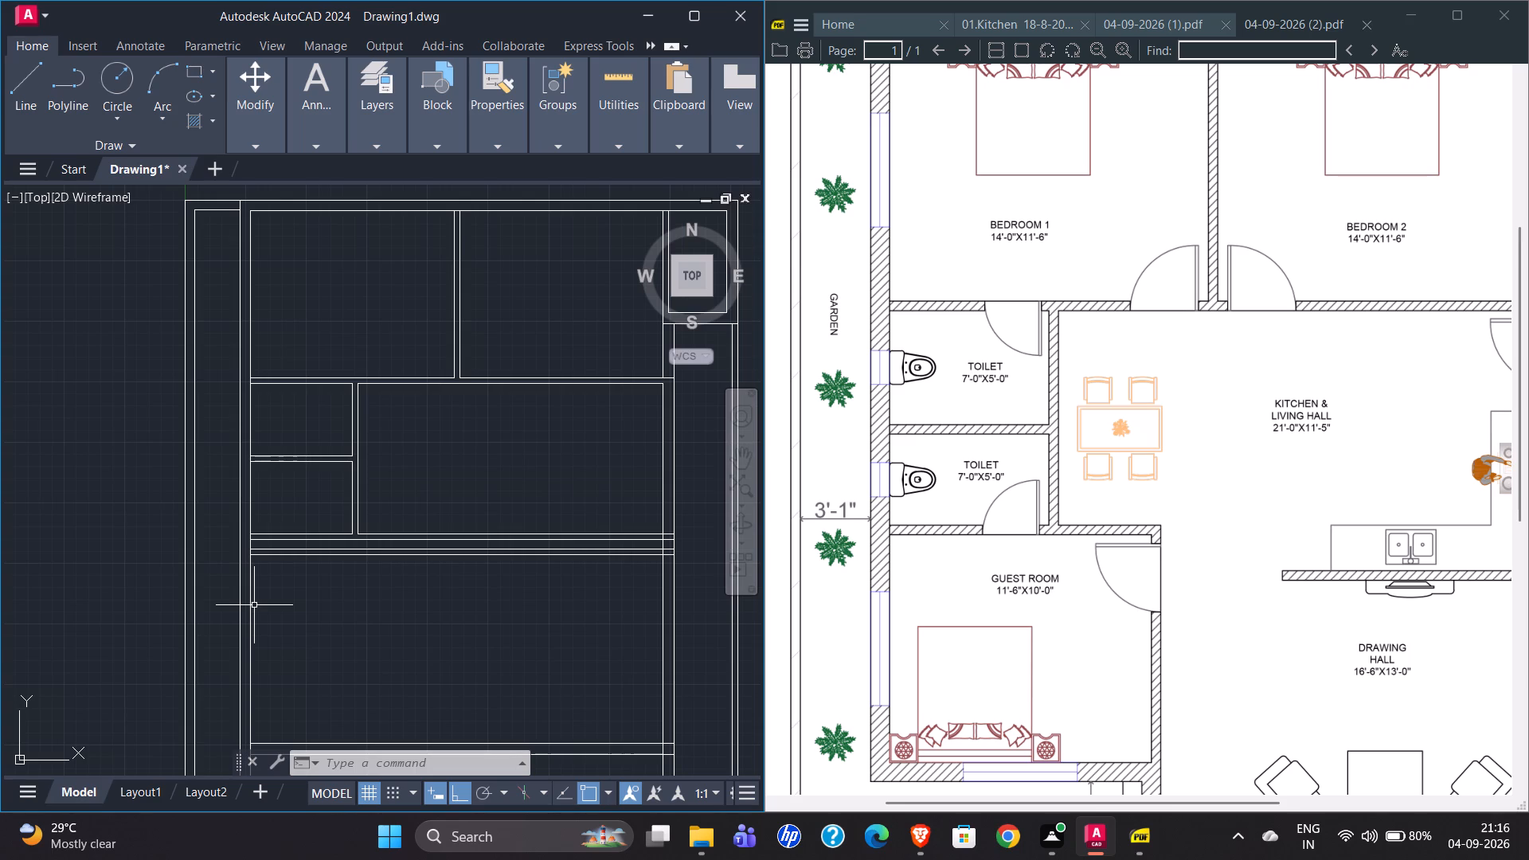
pyautogui.scroll(3, 250, 548)
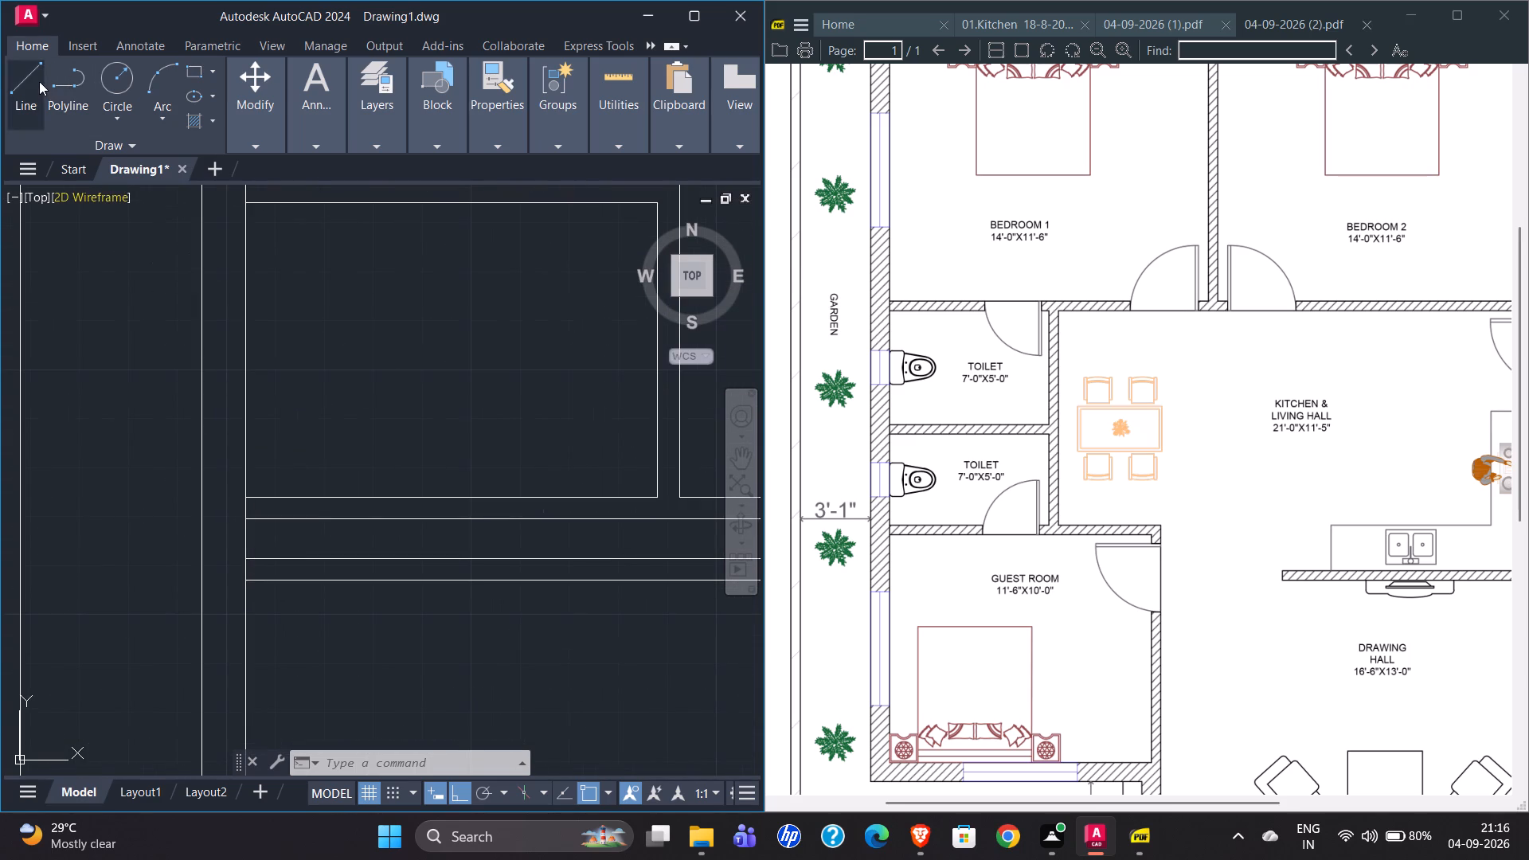
pyautogui.click(39, 80)
pyautogui.click(248, 518)
pyautogui.scroll(-1, 281, 311)
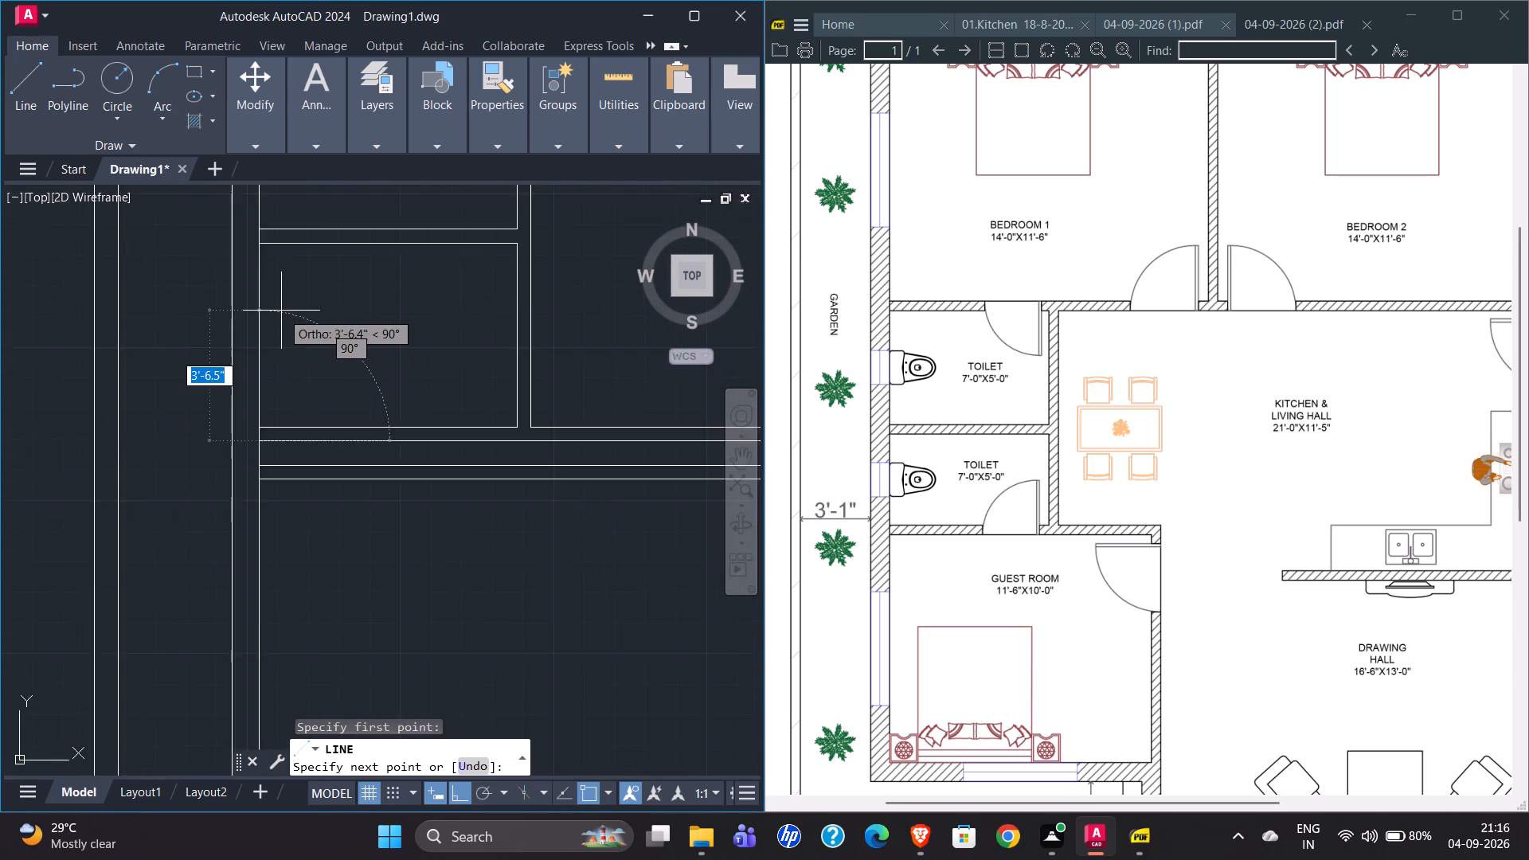
pyautogui.scroll(-1, 281, 311)
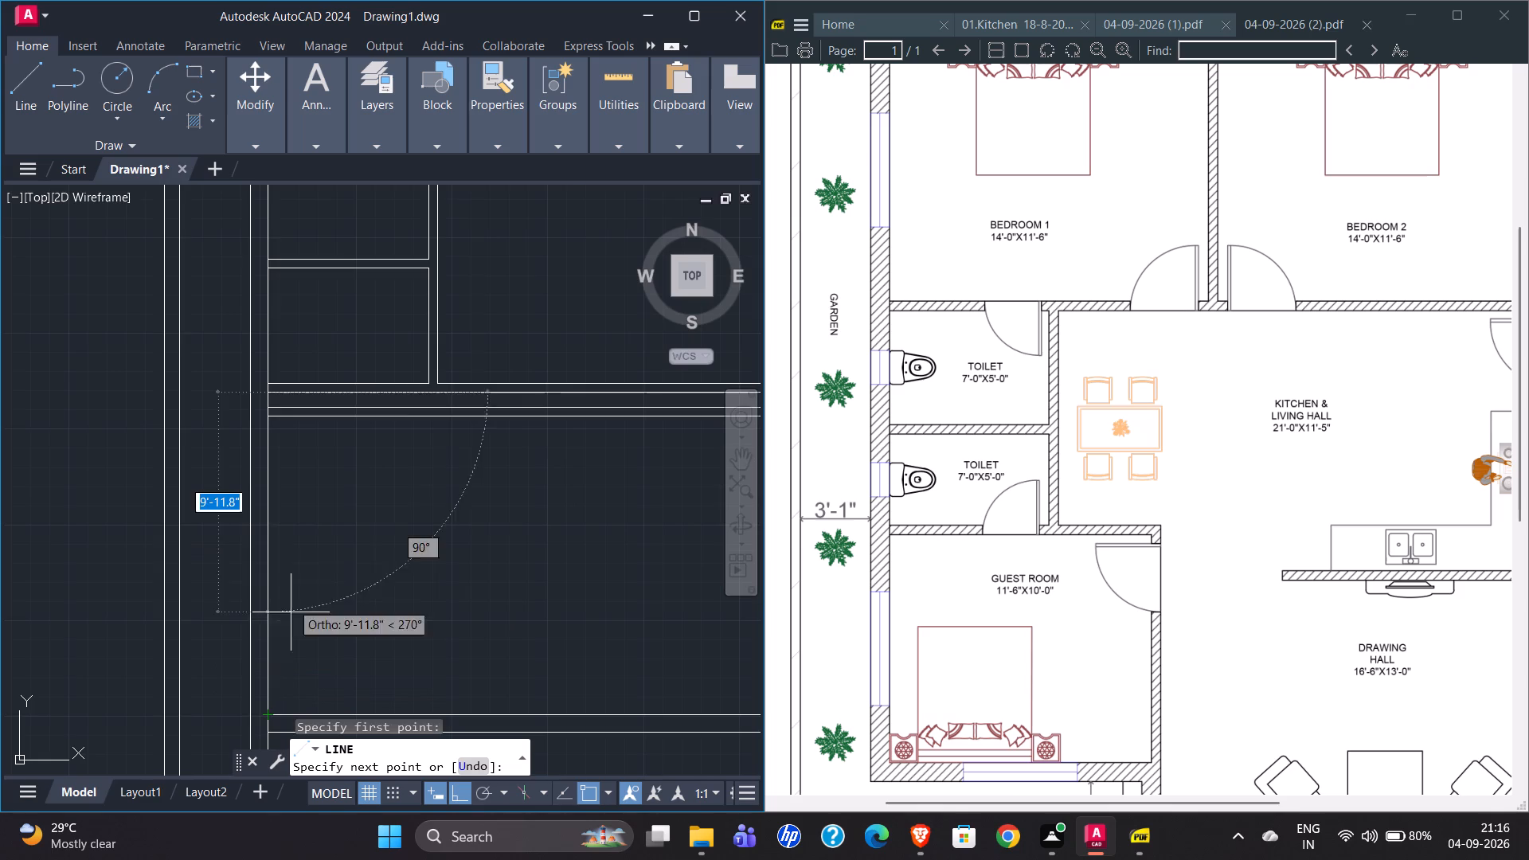
pyautogui.scroll(-1, 260, 534)
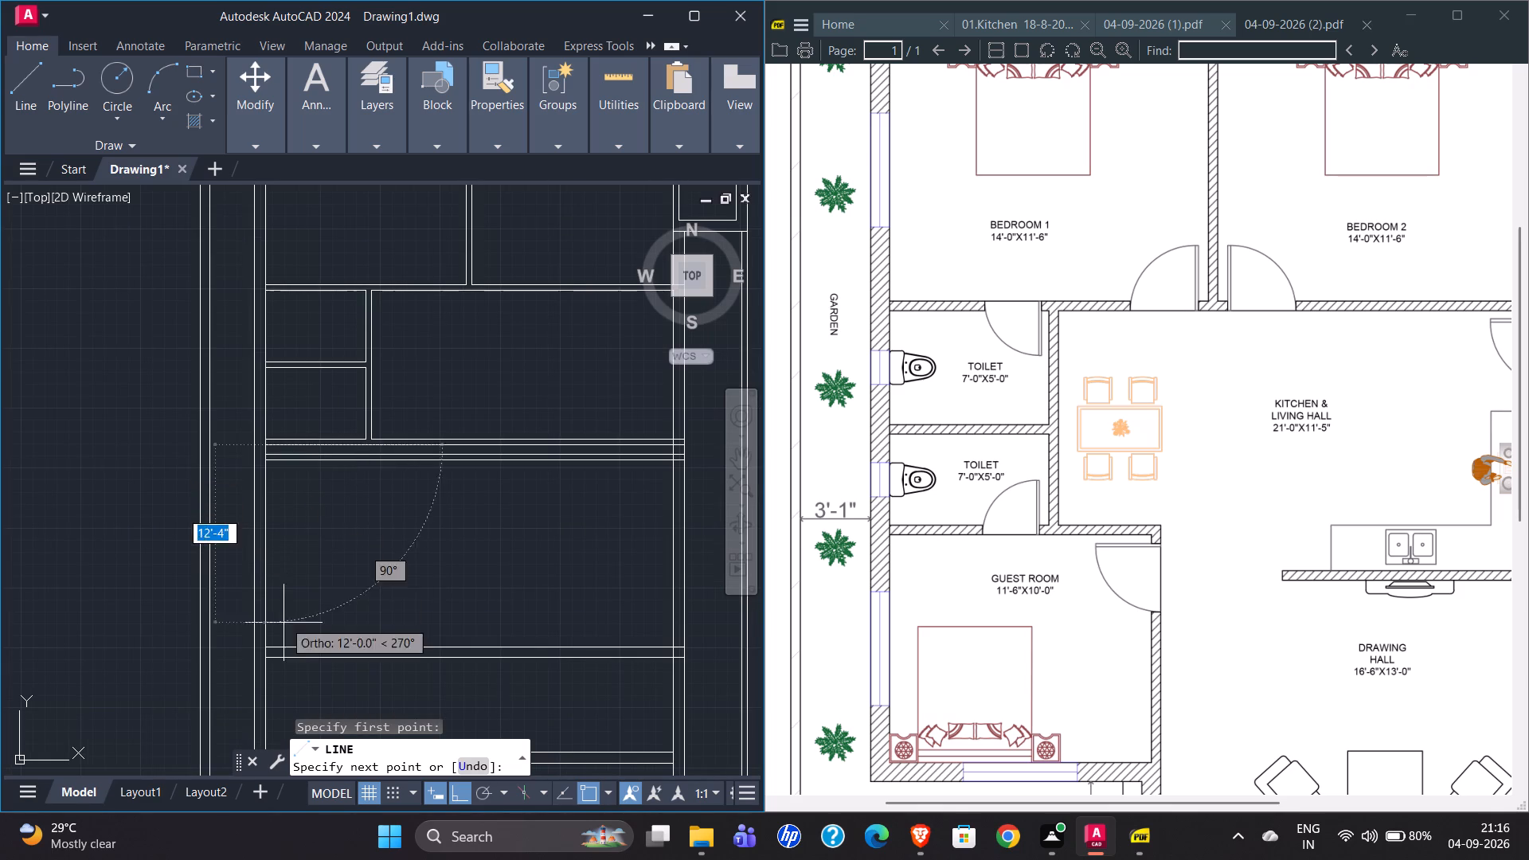
pyautogui.scroll(2, 264, 652)
pyautogui.click(265, 638)
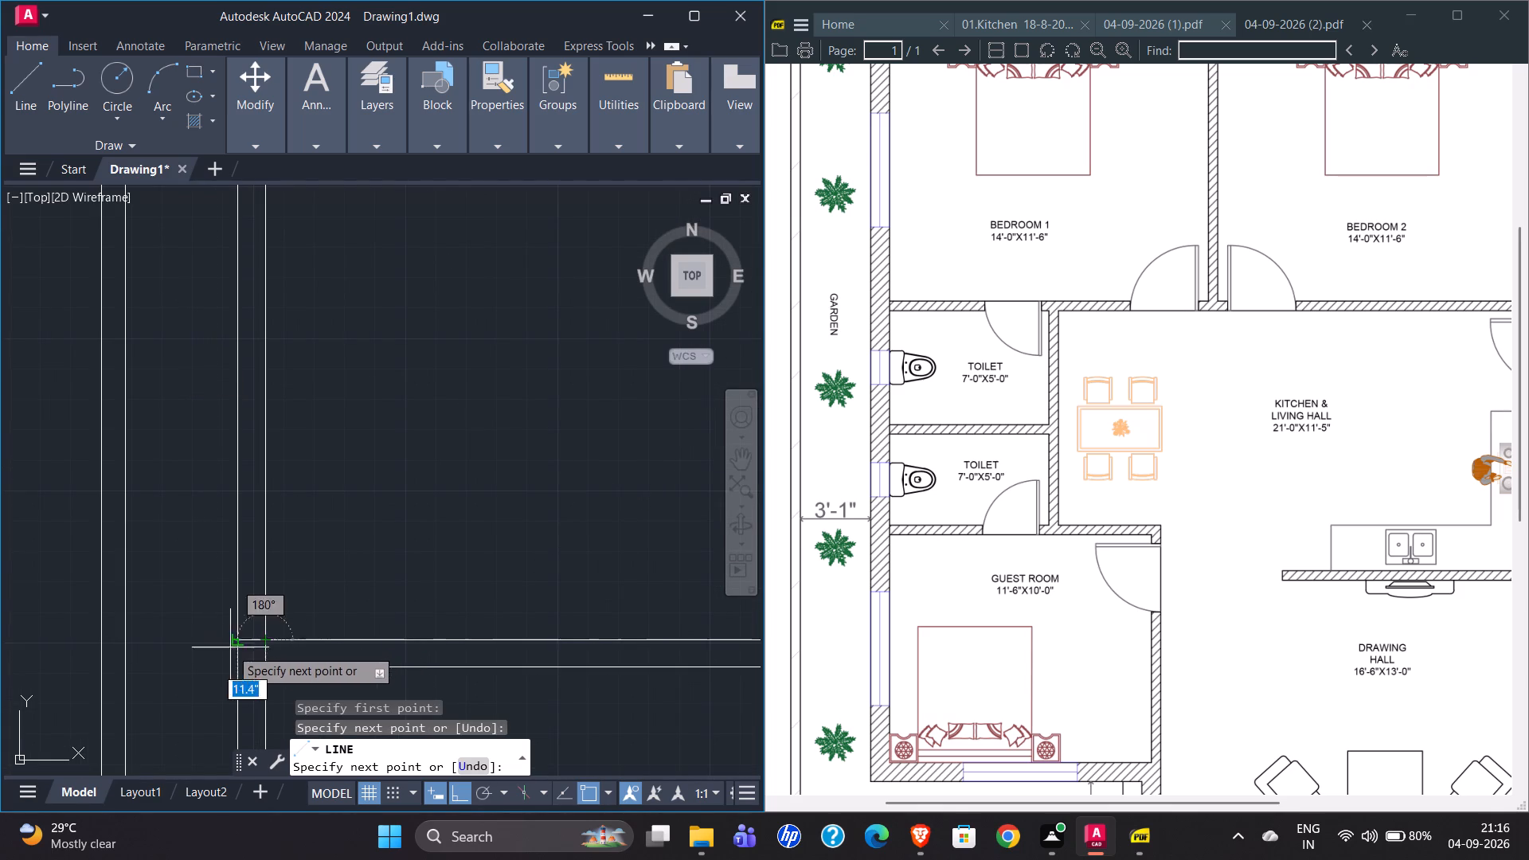
pyautogui.scroll(-2, 205, 661)
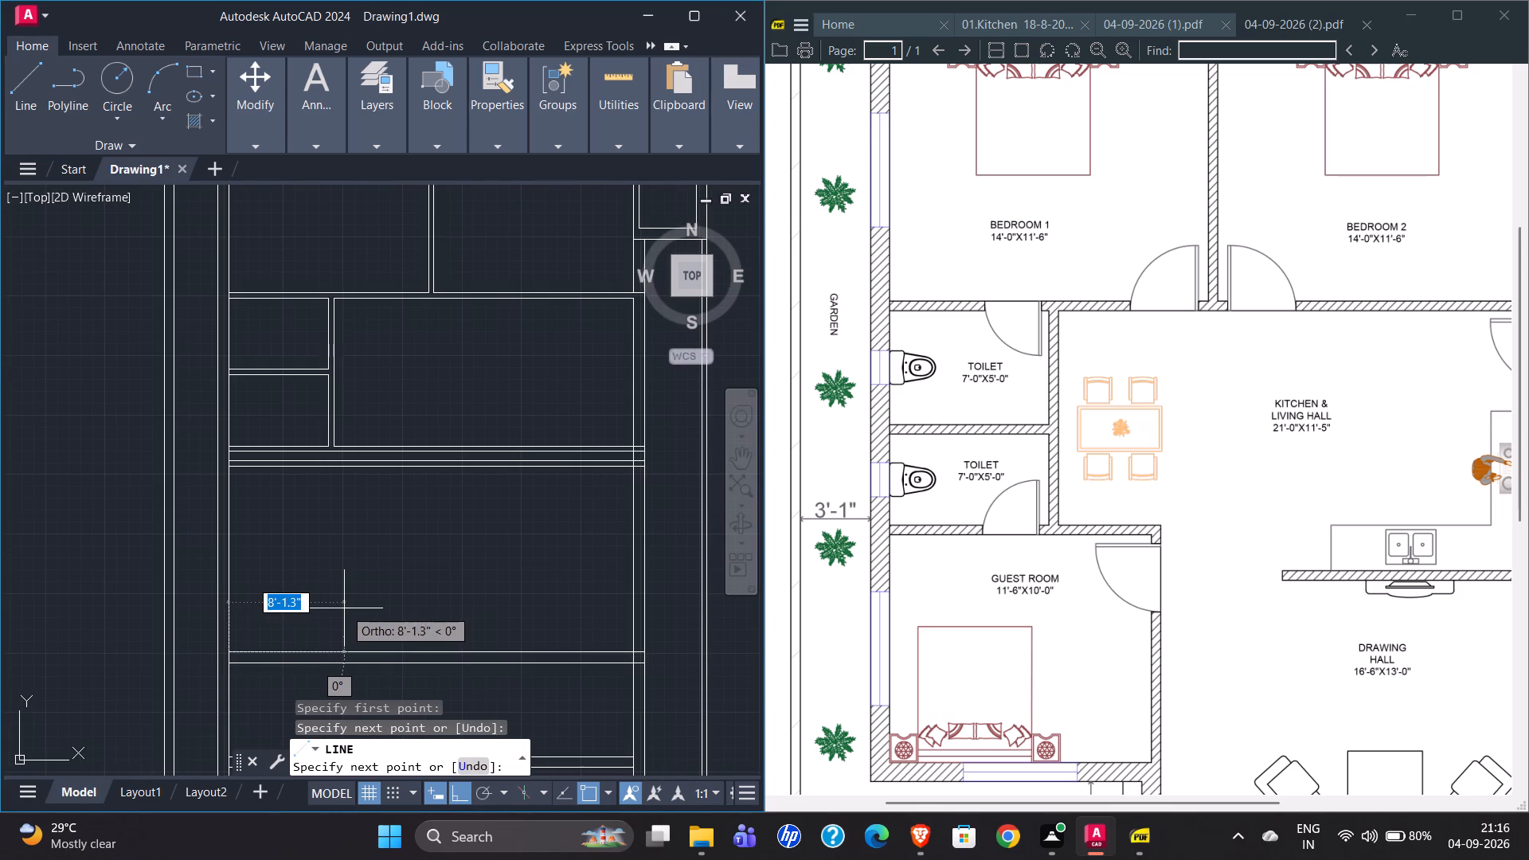
pyautogui.press('Escape')
# Offset the new garden-wall line 11'6" toward the drawing hall for the guest room's width.
pyautogui.click(229, 579)
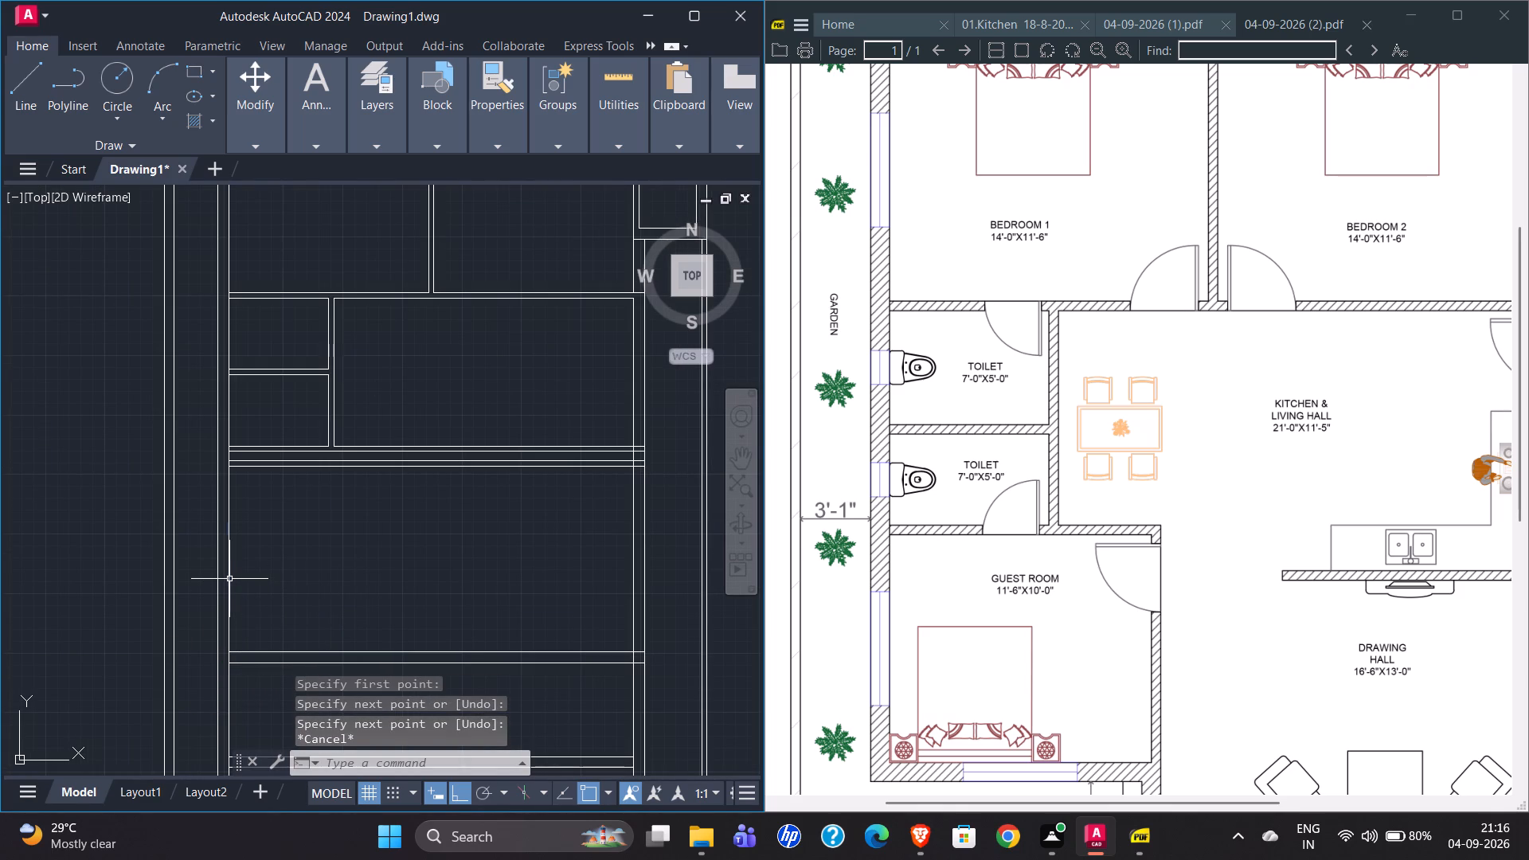
pyautogui.scroll(5, 239, 453)
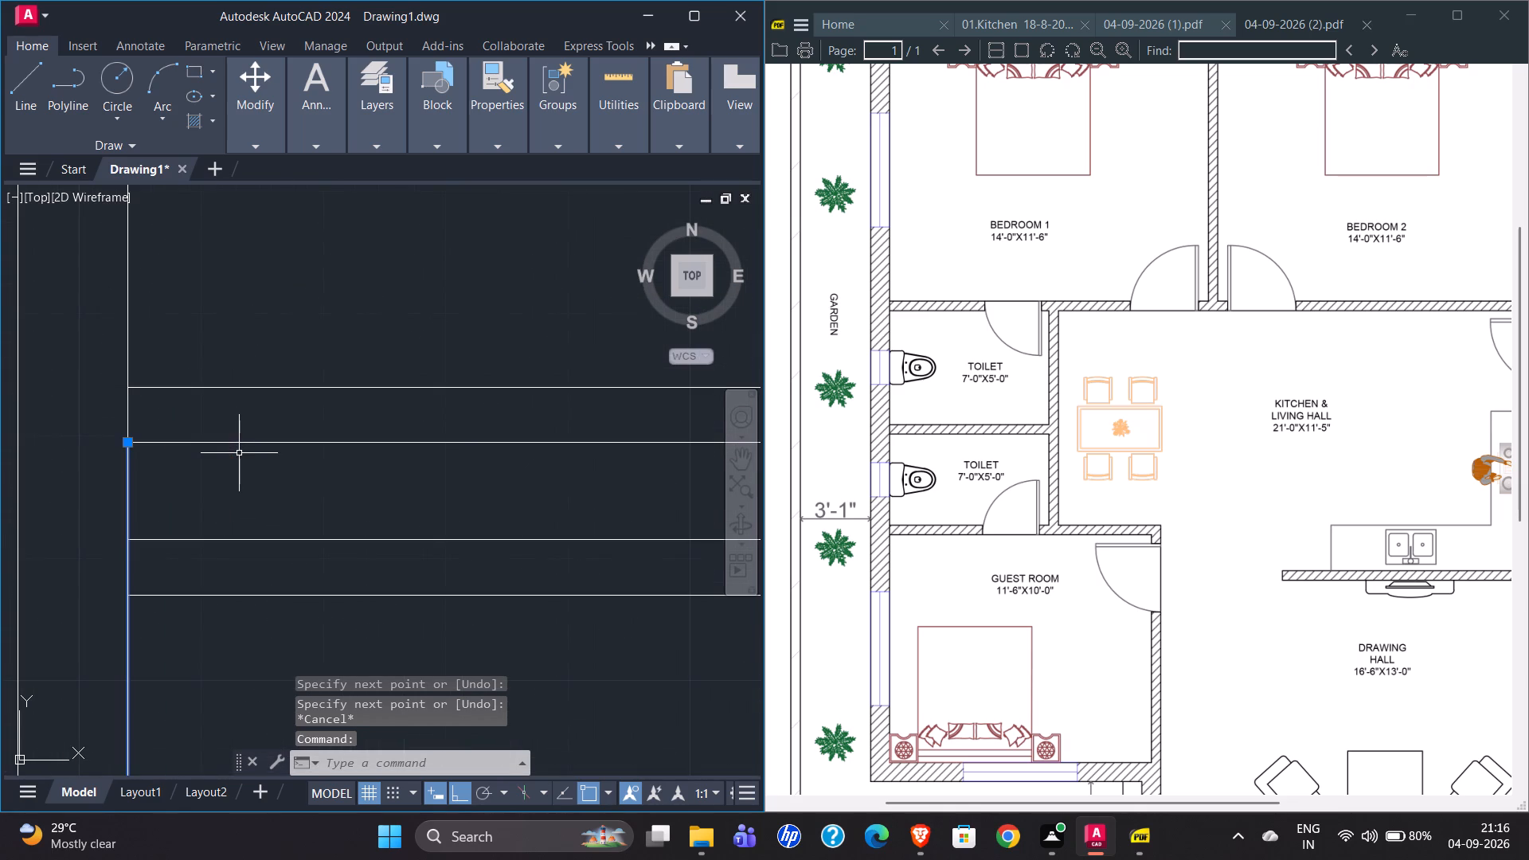
pyautogui.scroll(-2, 218, 457)
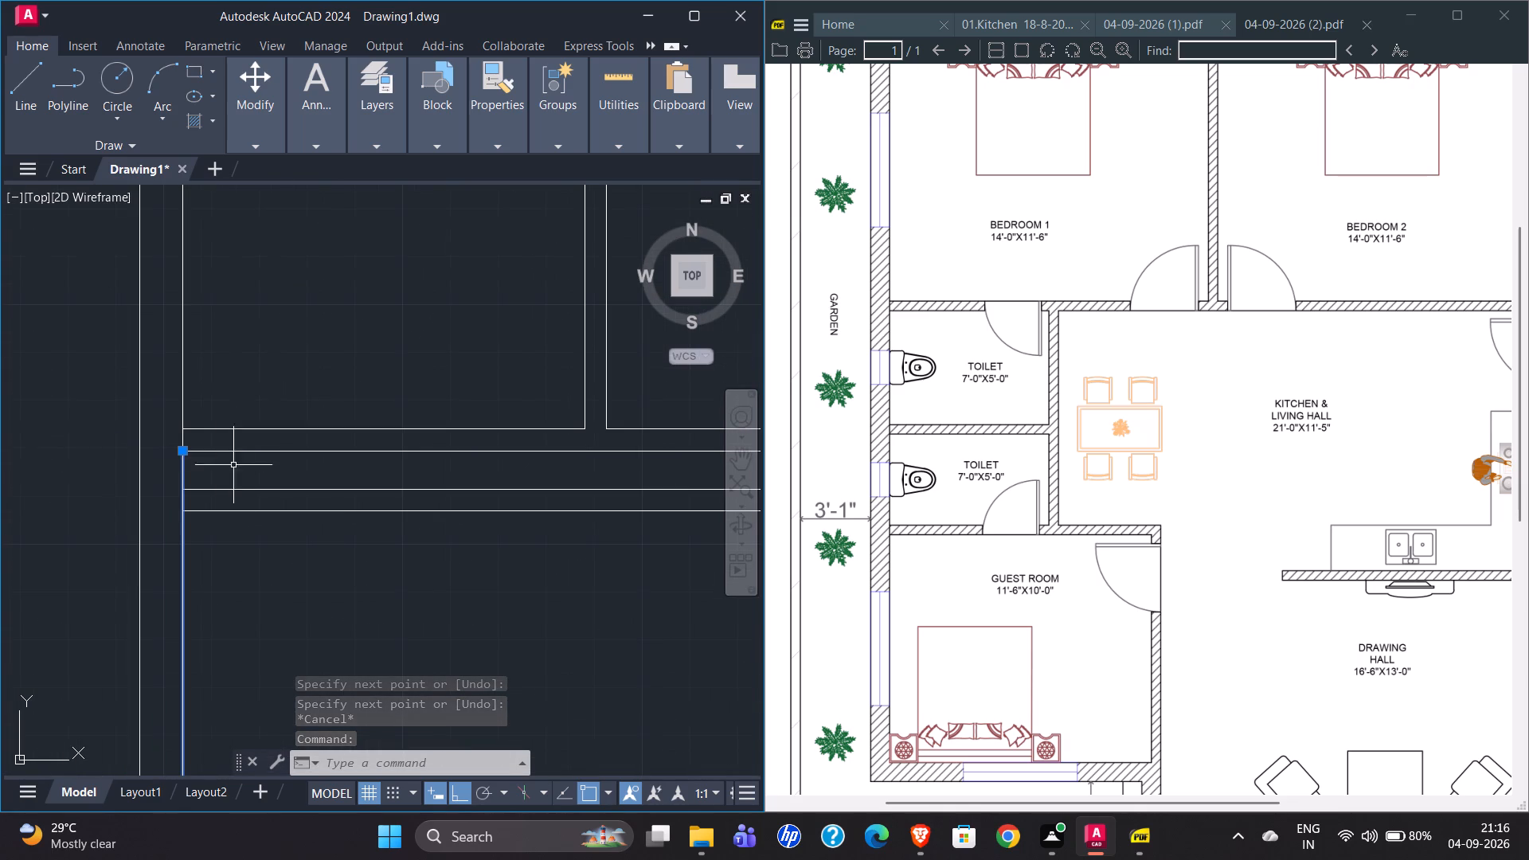
pyautogui.scroll(-1, 162, 522)
pyautogui.press('o')
pyautogui.press('Return')
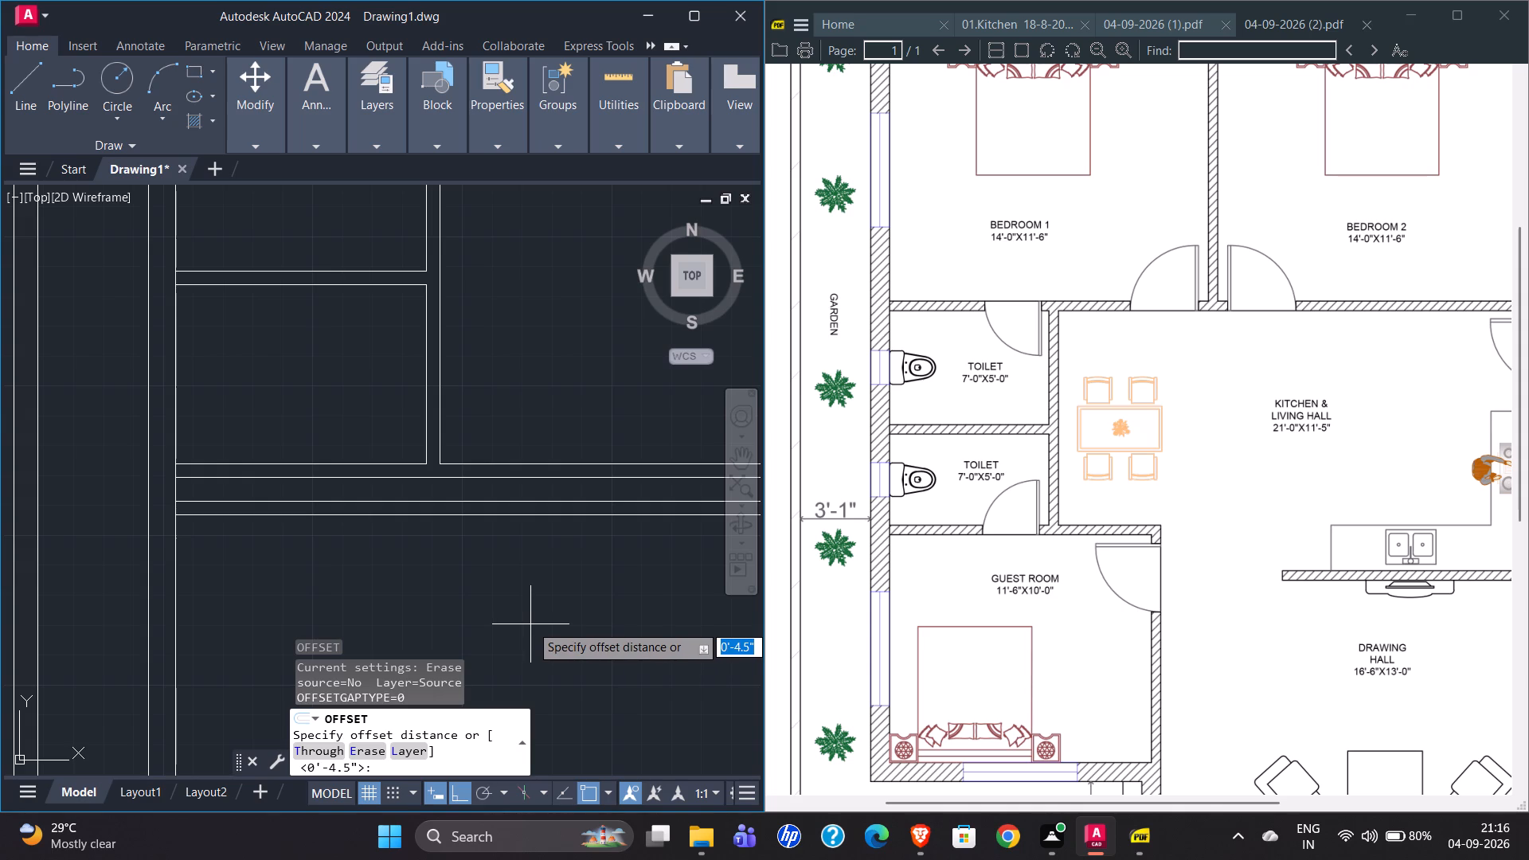
pyautogui.write("11'6")
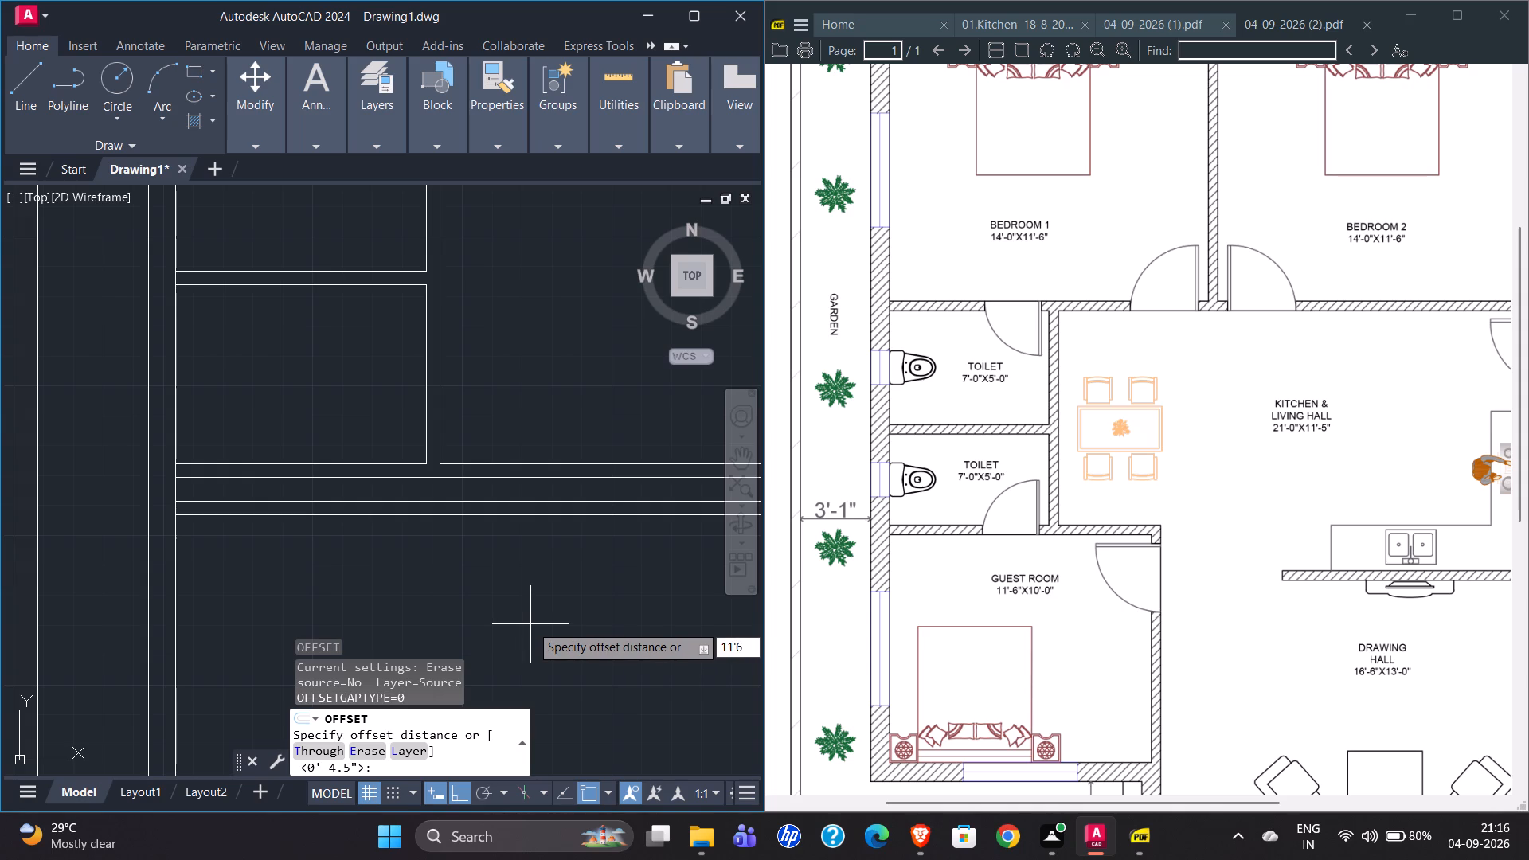
pyautogui.hotkey('shift', '"')
pyautogui.press('Return')
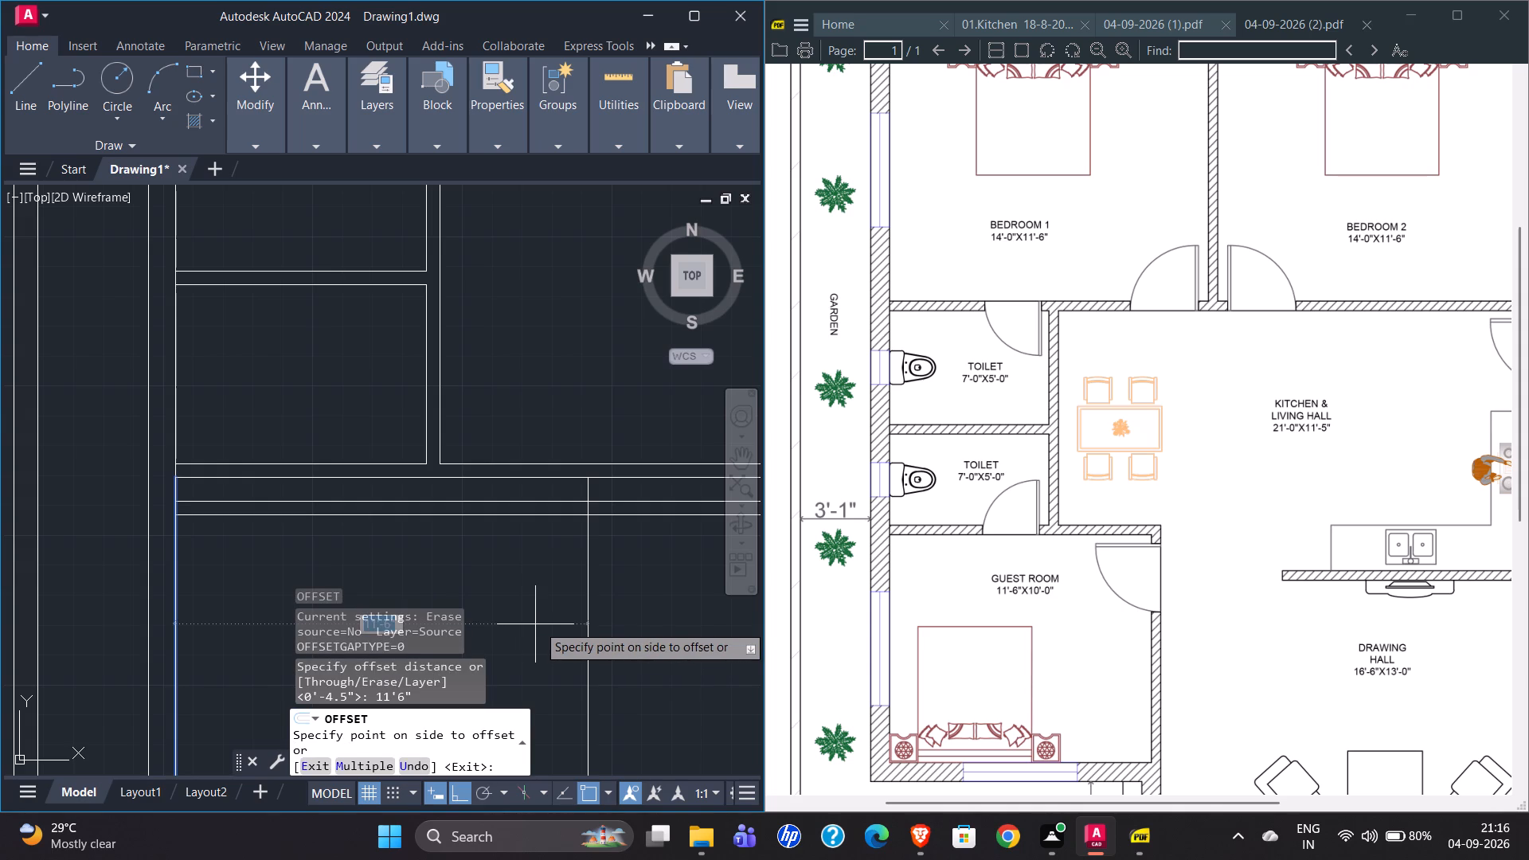
pyautogui.click(558, 624)
# Offset the guest room's side line 4.5" toward the drawing hall for the wall thickness.
pyautogui.scroll(-2, 197, 404)
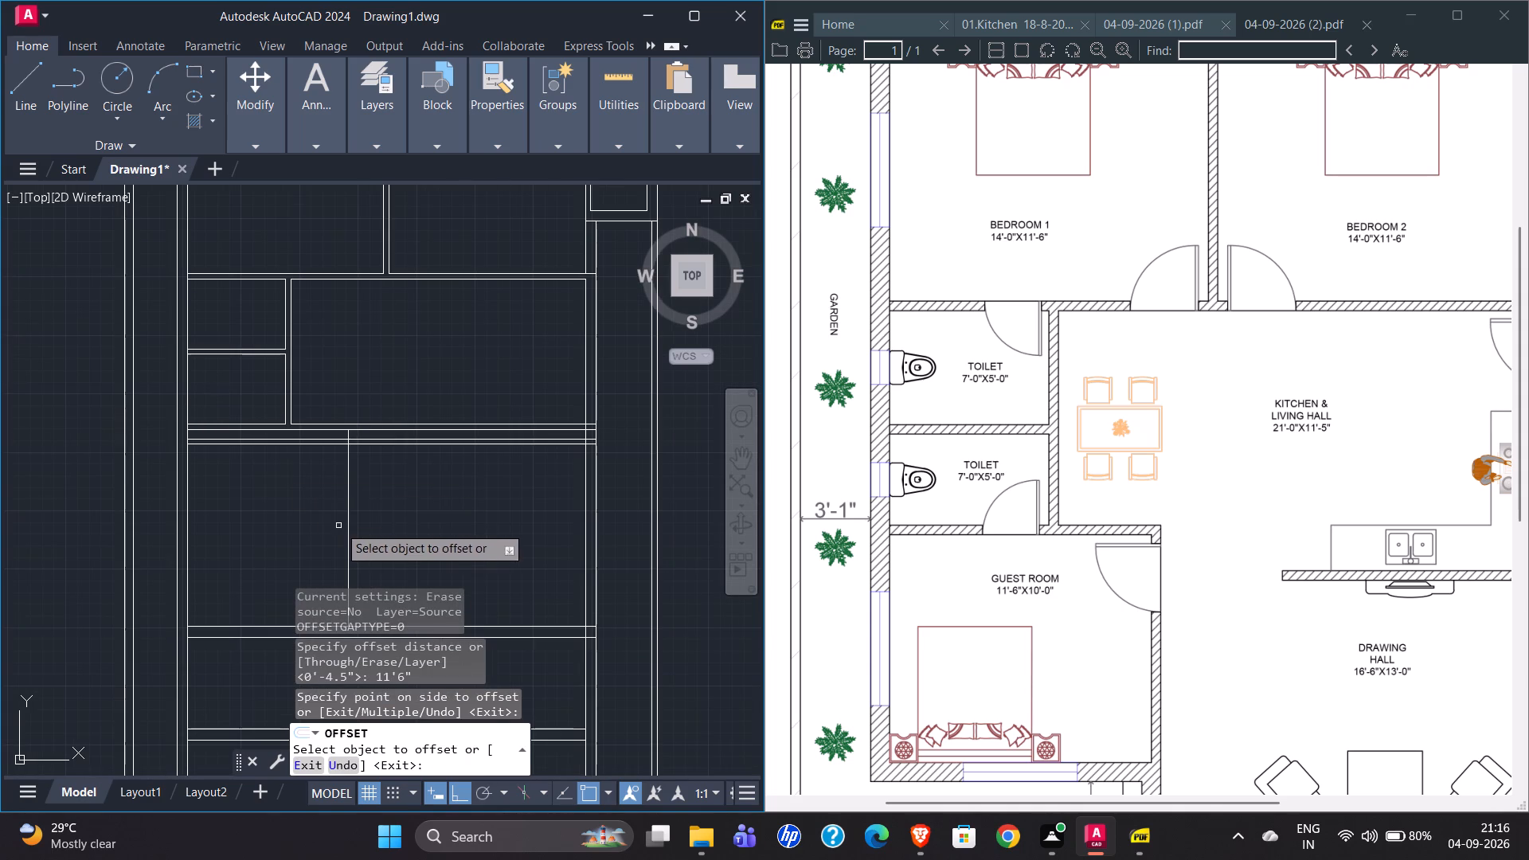
pyautogui.click(348, 512)
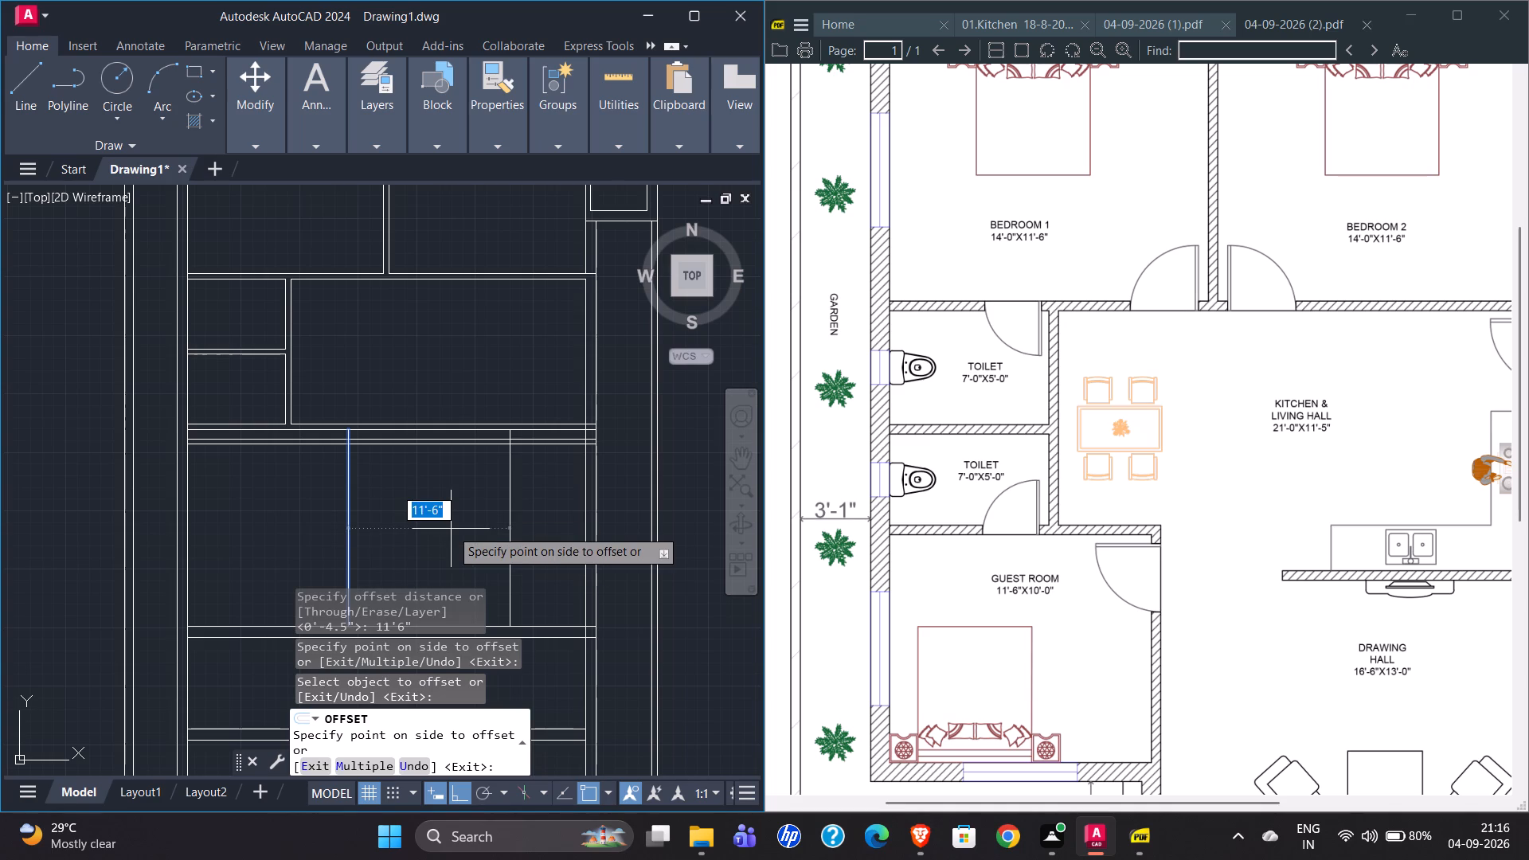
pyautogui.write('4.5"')
pyautogui.press('Return')
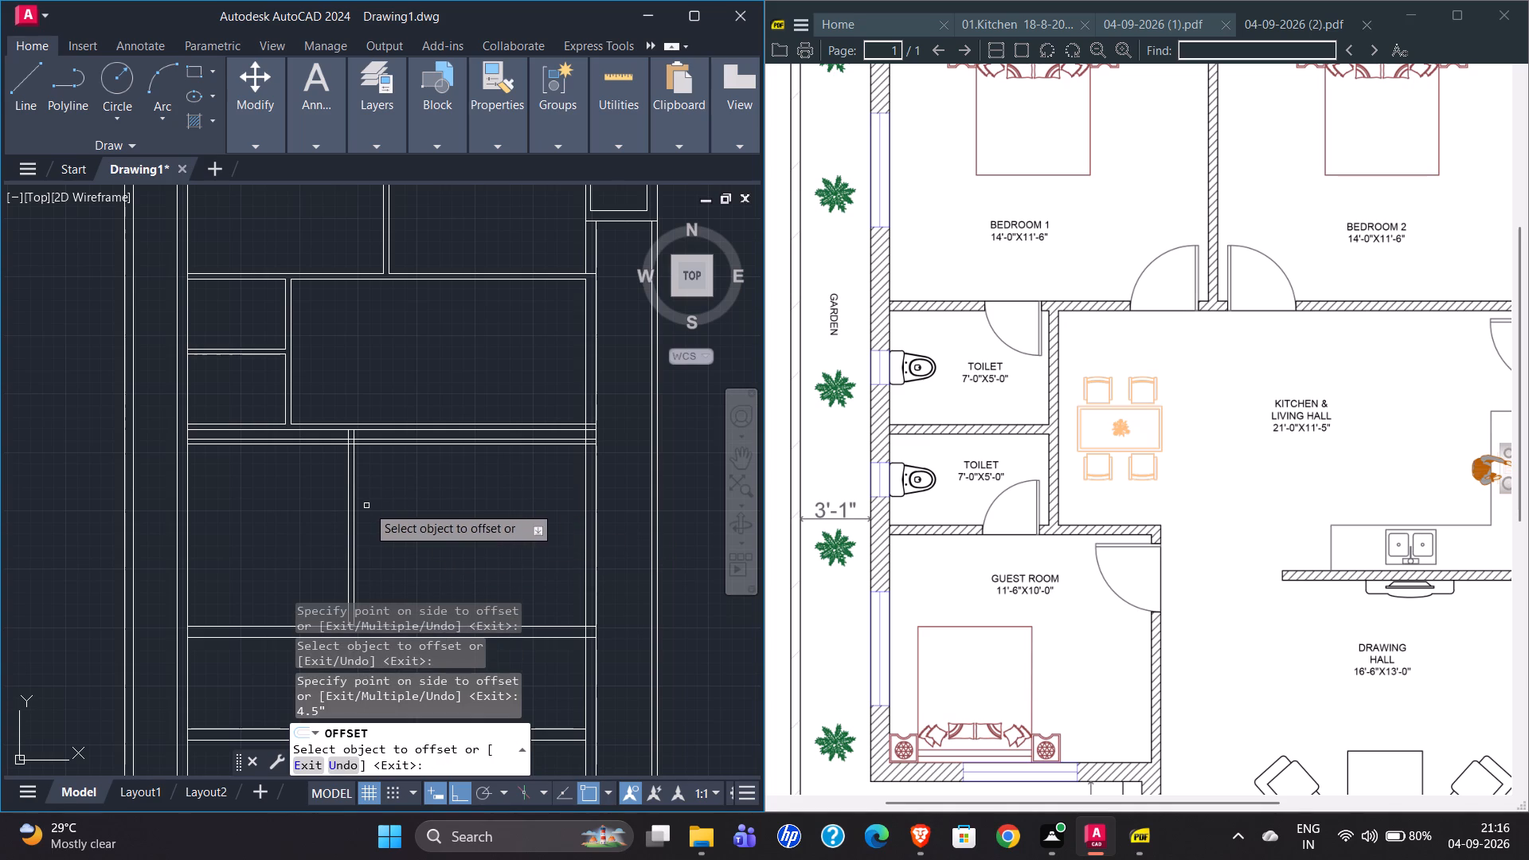
pyautogui.press('Escape')
# Trim the two extra horizontal lines just below the toilet wall where they run across the guest room.
pyautogui.write('TR')
pyautogui.press('Return')
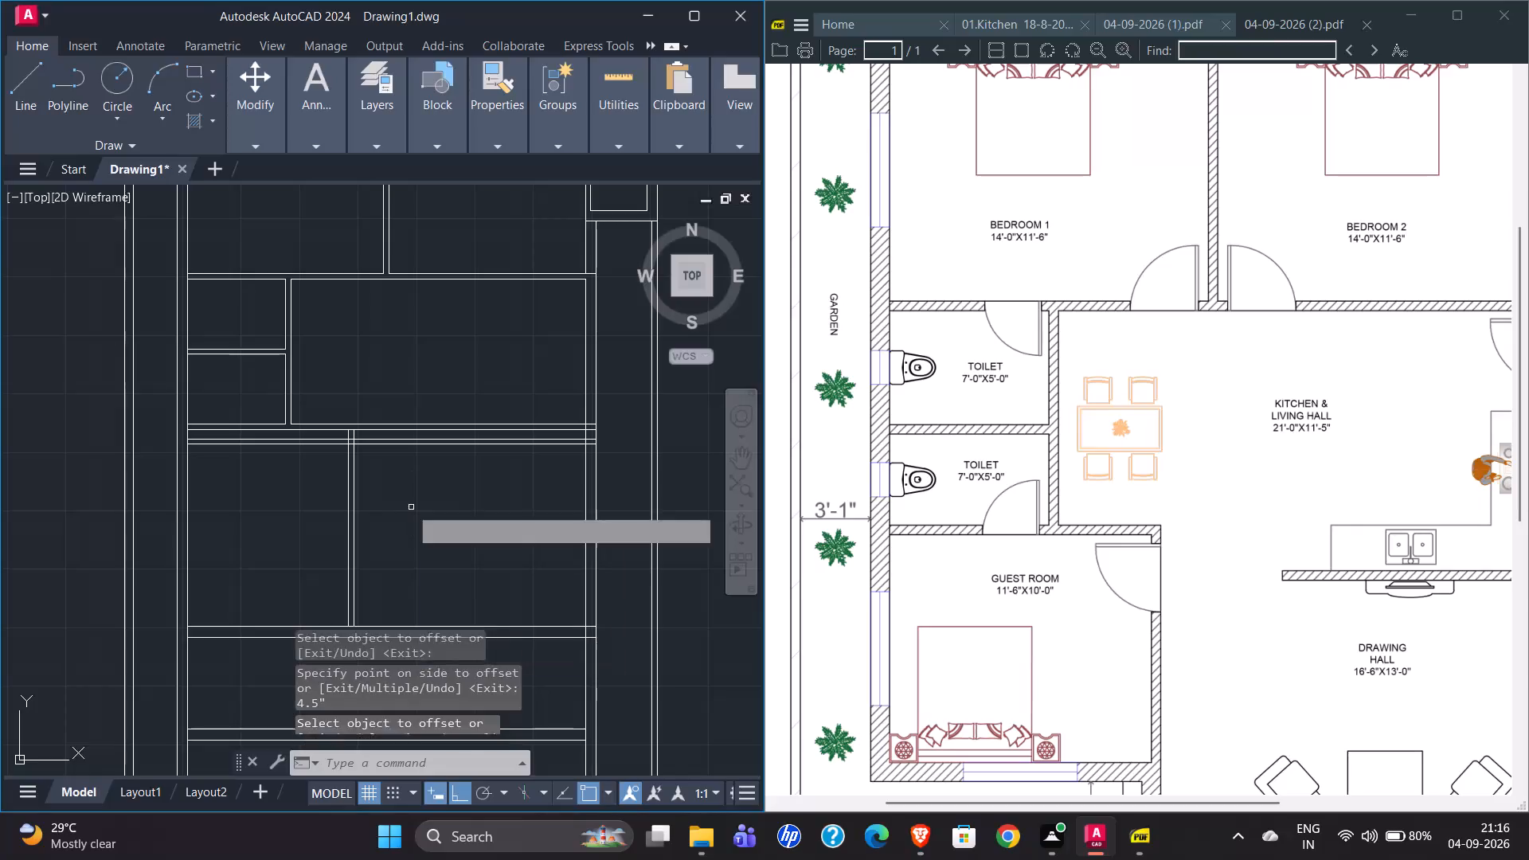
pyautogui.moveTo(263, 453); pyautogui.dragTo(295, 442)
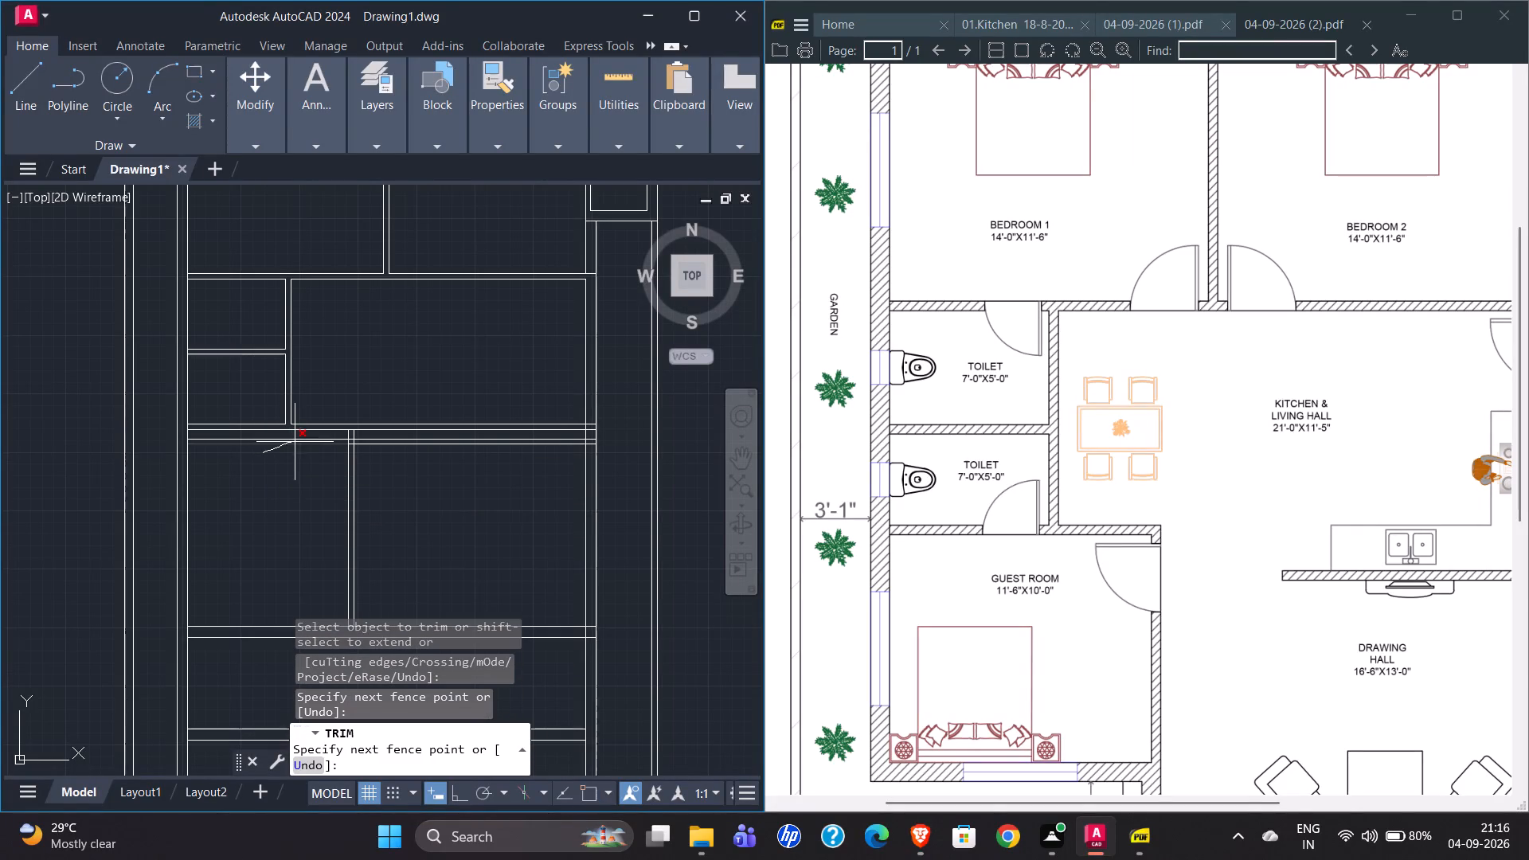
pyautogui.moveTo(295, 442); pyautogui.dragTo(302, 441)
pyautogui.scroll(3, 302, 441)
pyautogui.moveTo(293, 451); pyautogui.dragTo(303, 449)
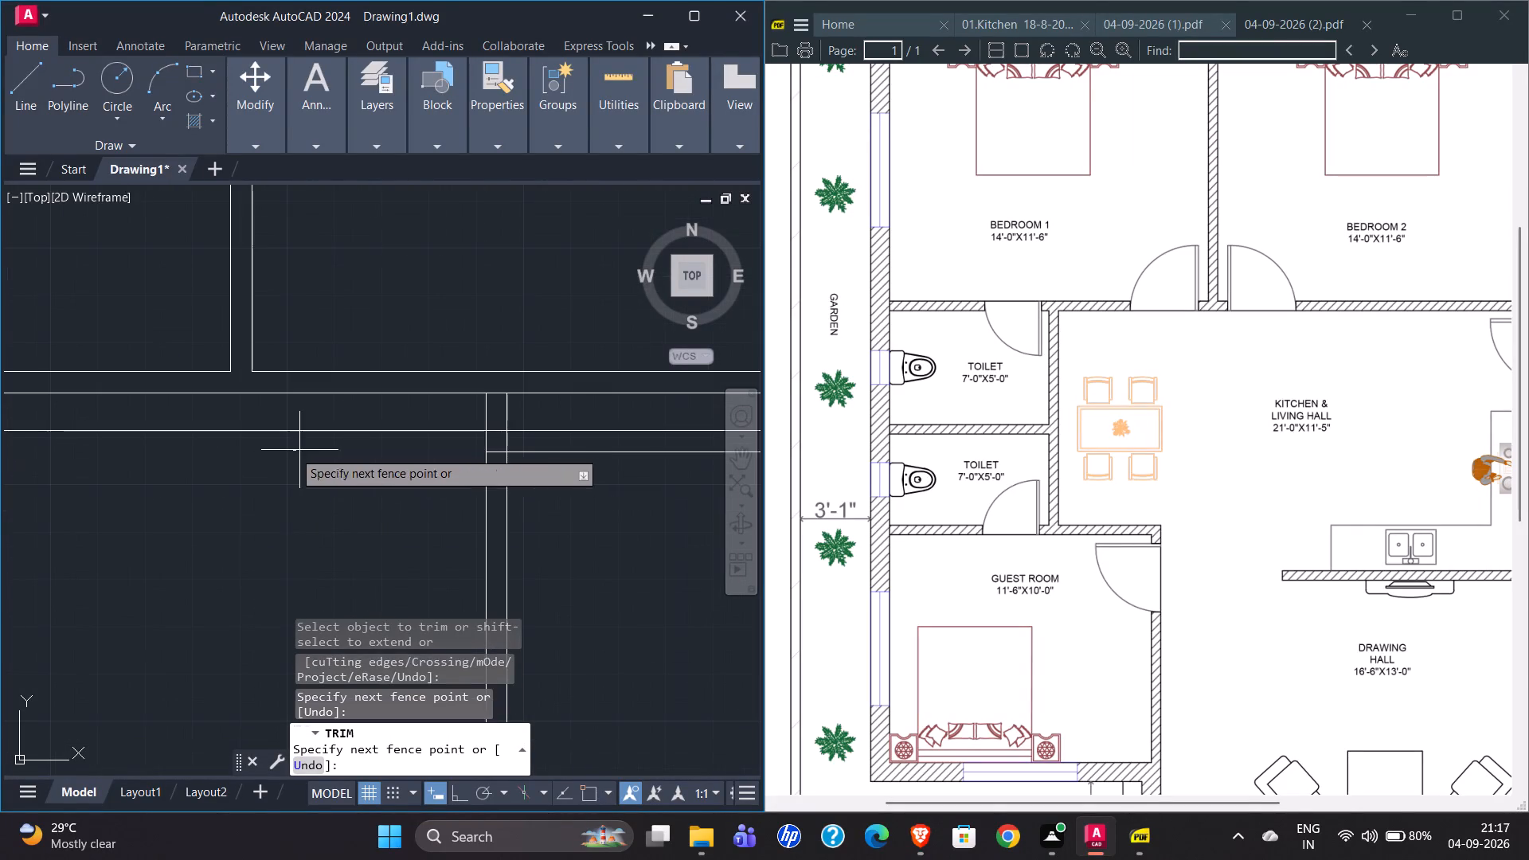
pyautogui.moveTo(303, 449); pyautogui.dragTo(388, 424)
pyautogui.scroll(-1, 303, 469)
pyautogui.scroll(-2, 401, 469)
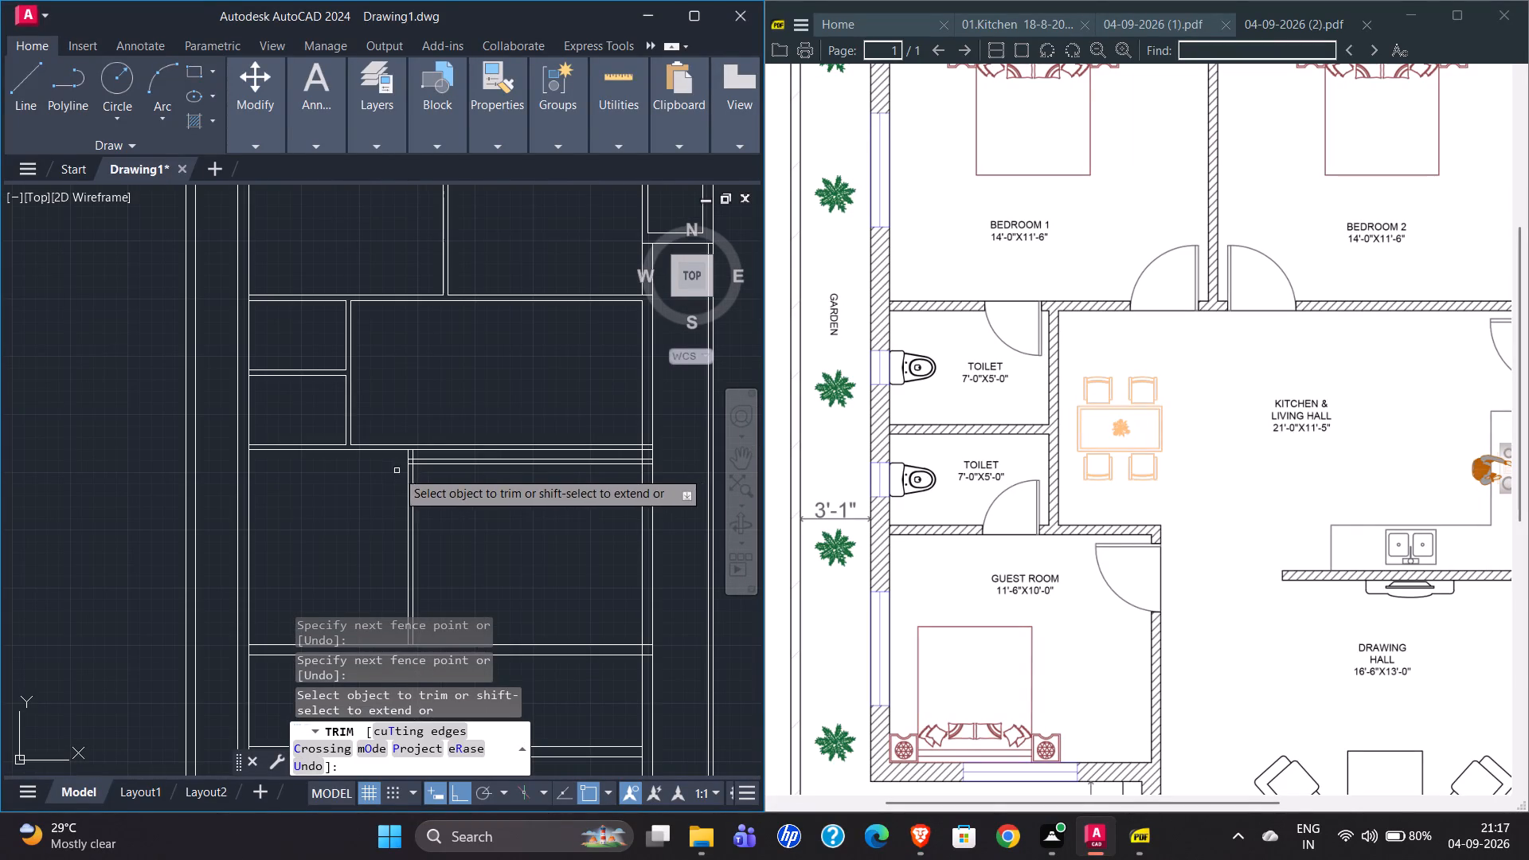
# Trim the line segments lying within the guest room side wall's thickness at its junction with the upper wall.
pyautogui.scroll(4, 424, 451)
pyautogui.moveTo(339, 430); pyautogui.dragTo(342, 501)
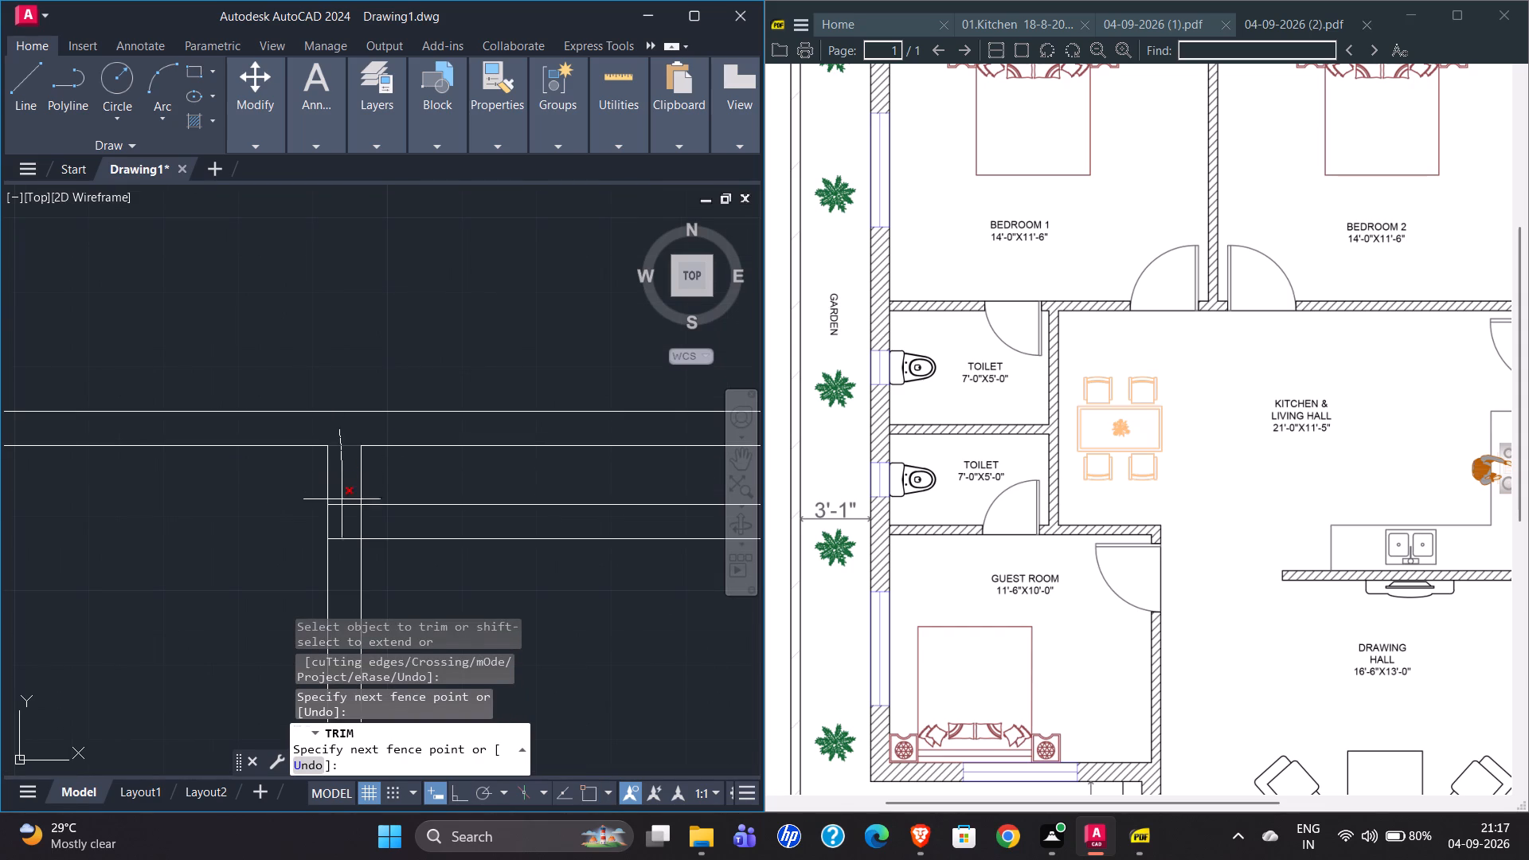
pyautogui.moveTo(342, 501); pyautogui.dragTo(339, 580)
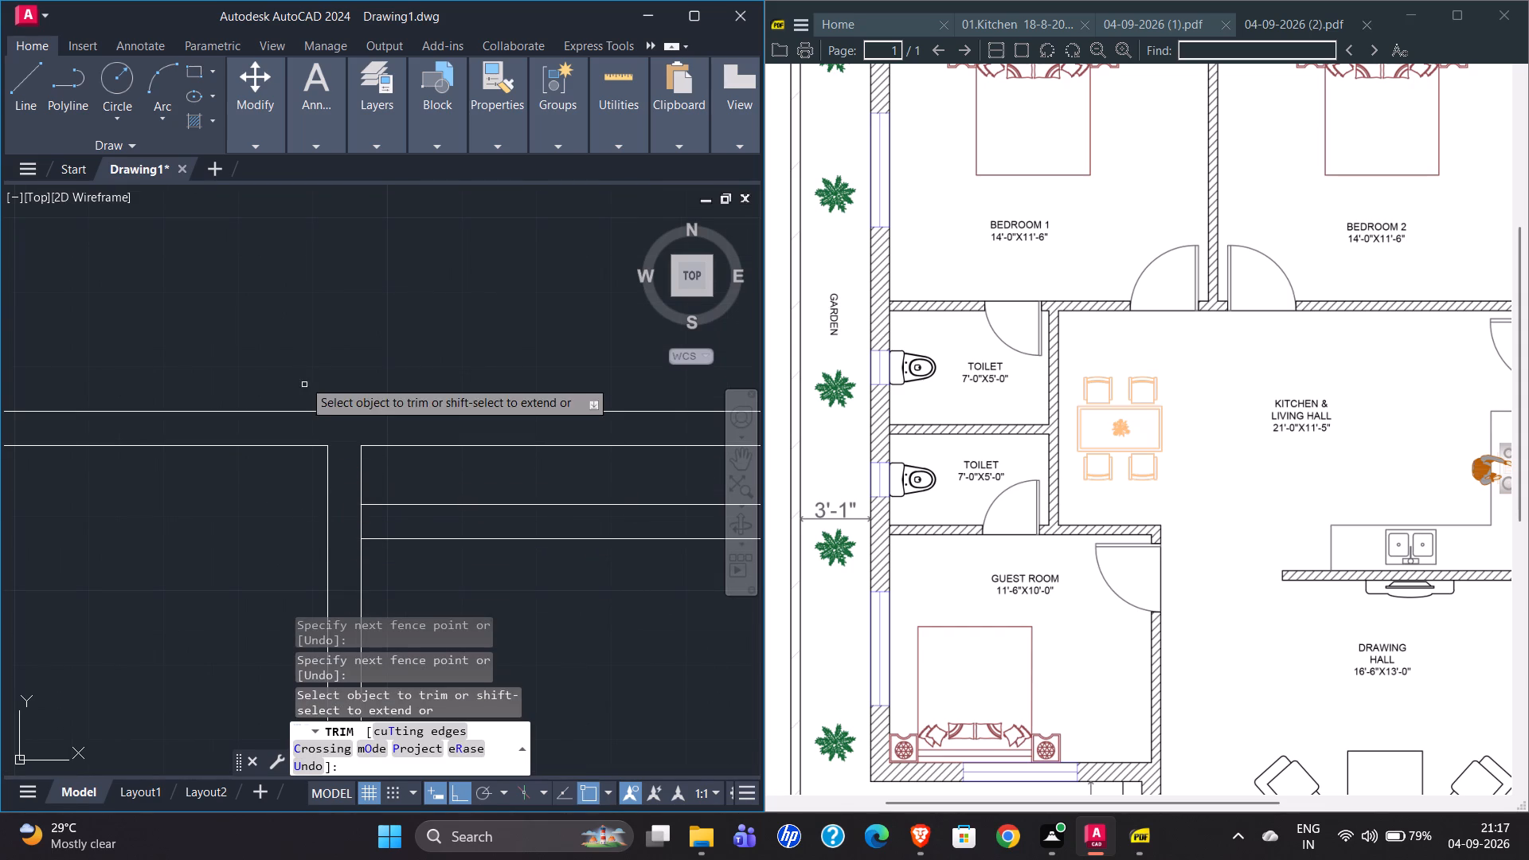
pyautogui.scroll(-4, 309, 342)
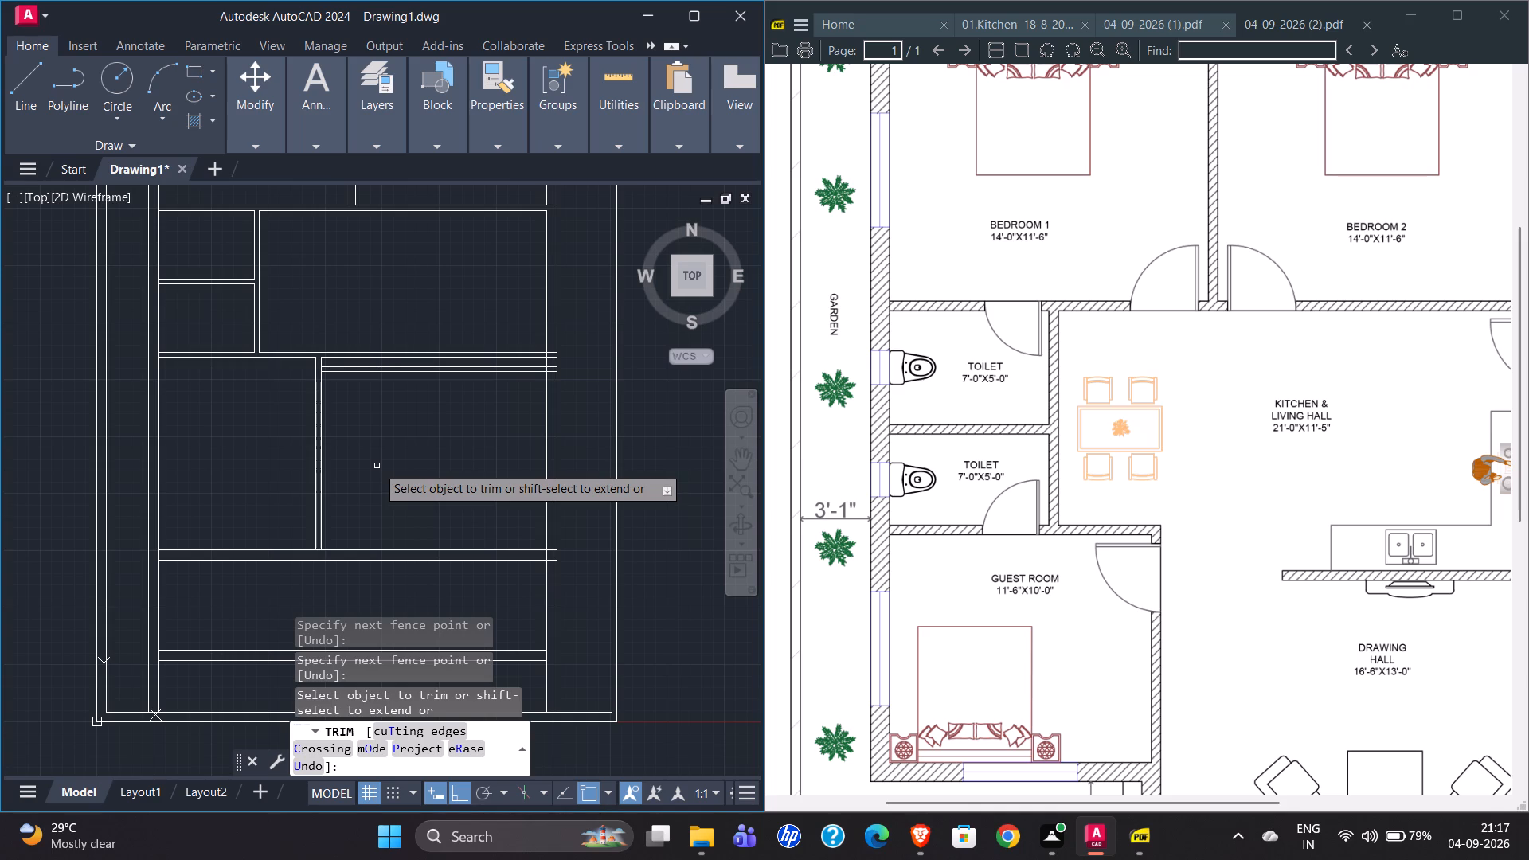
pyautogui.press('Escape')
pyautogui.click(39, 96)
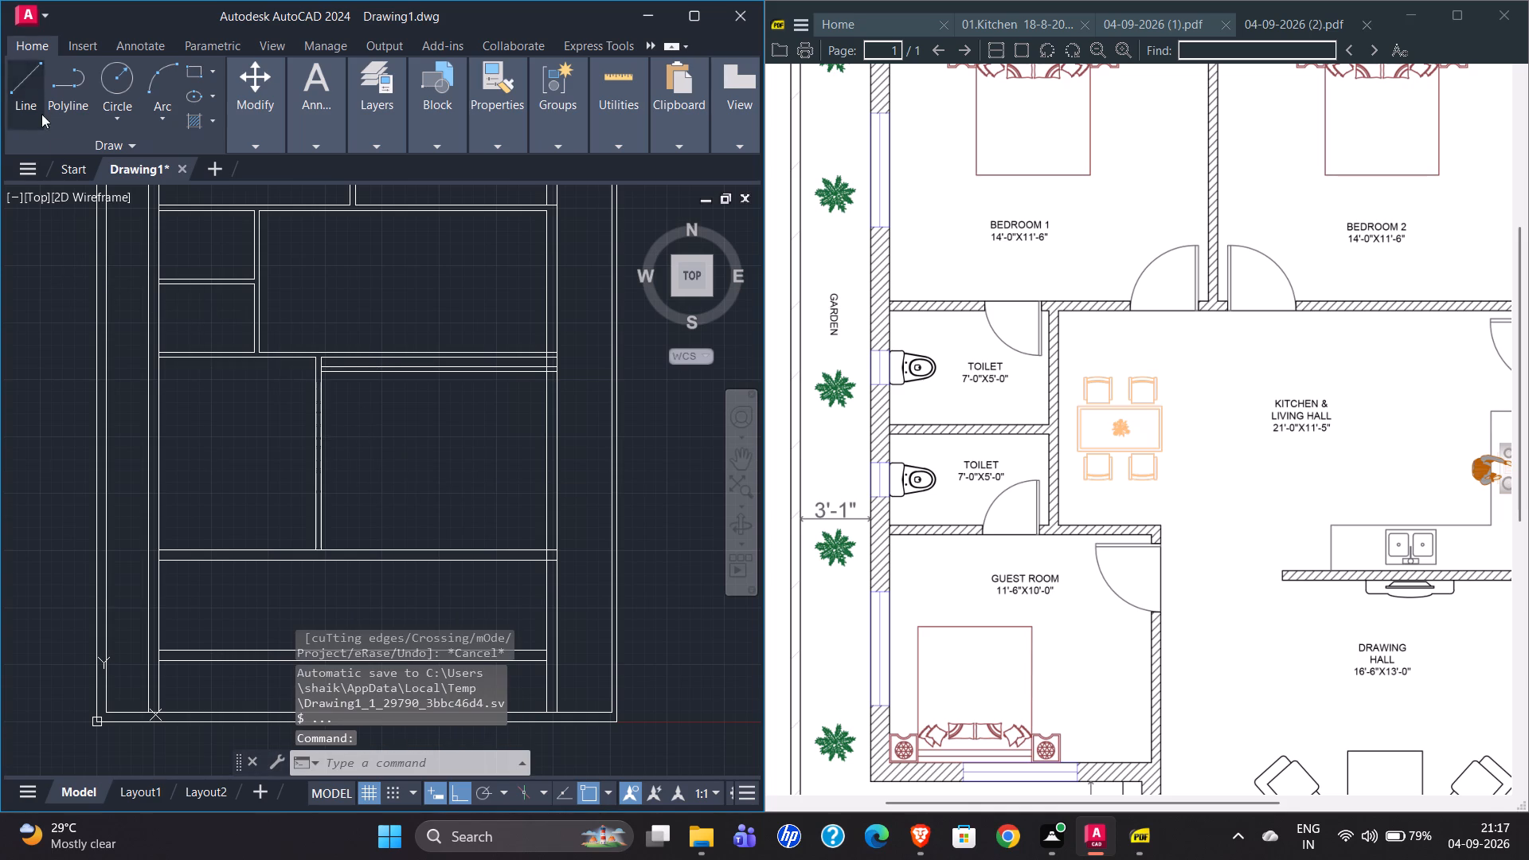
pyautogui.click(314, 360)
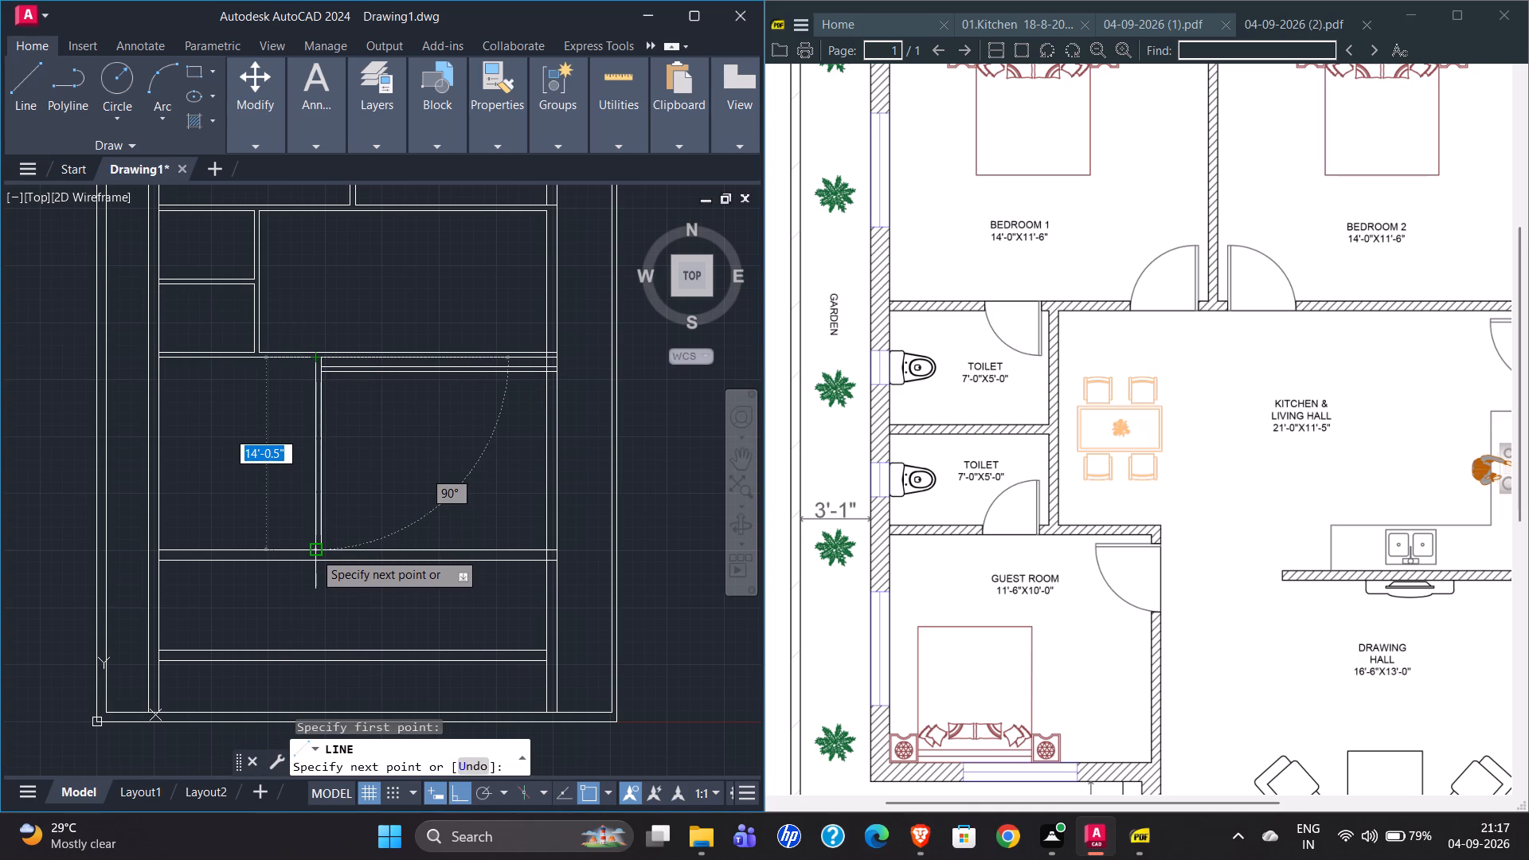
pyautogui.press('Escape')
# Offset the guest room's upper wall line 10' downward for the room's depth.
pyautogui.scroll(-5, 1416, 598)
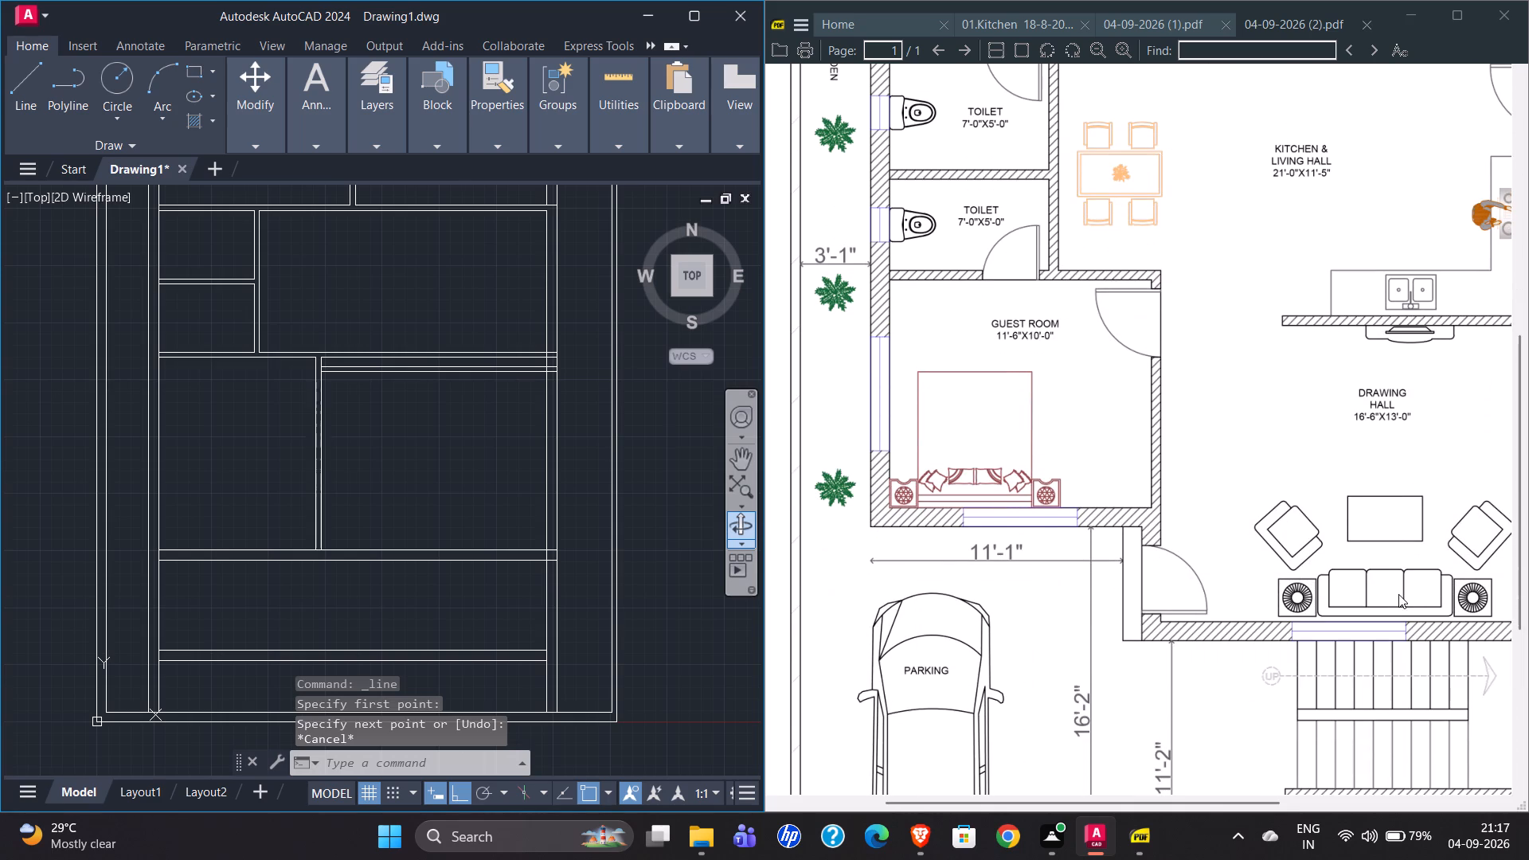
pyautogui.scroll(1, 1398, 594)
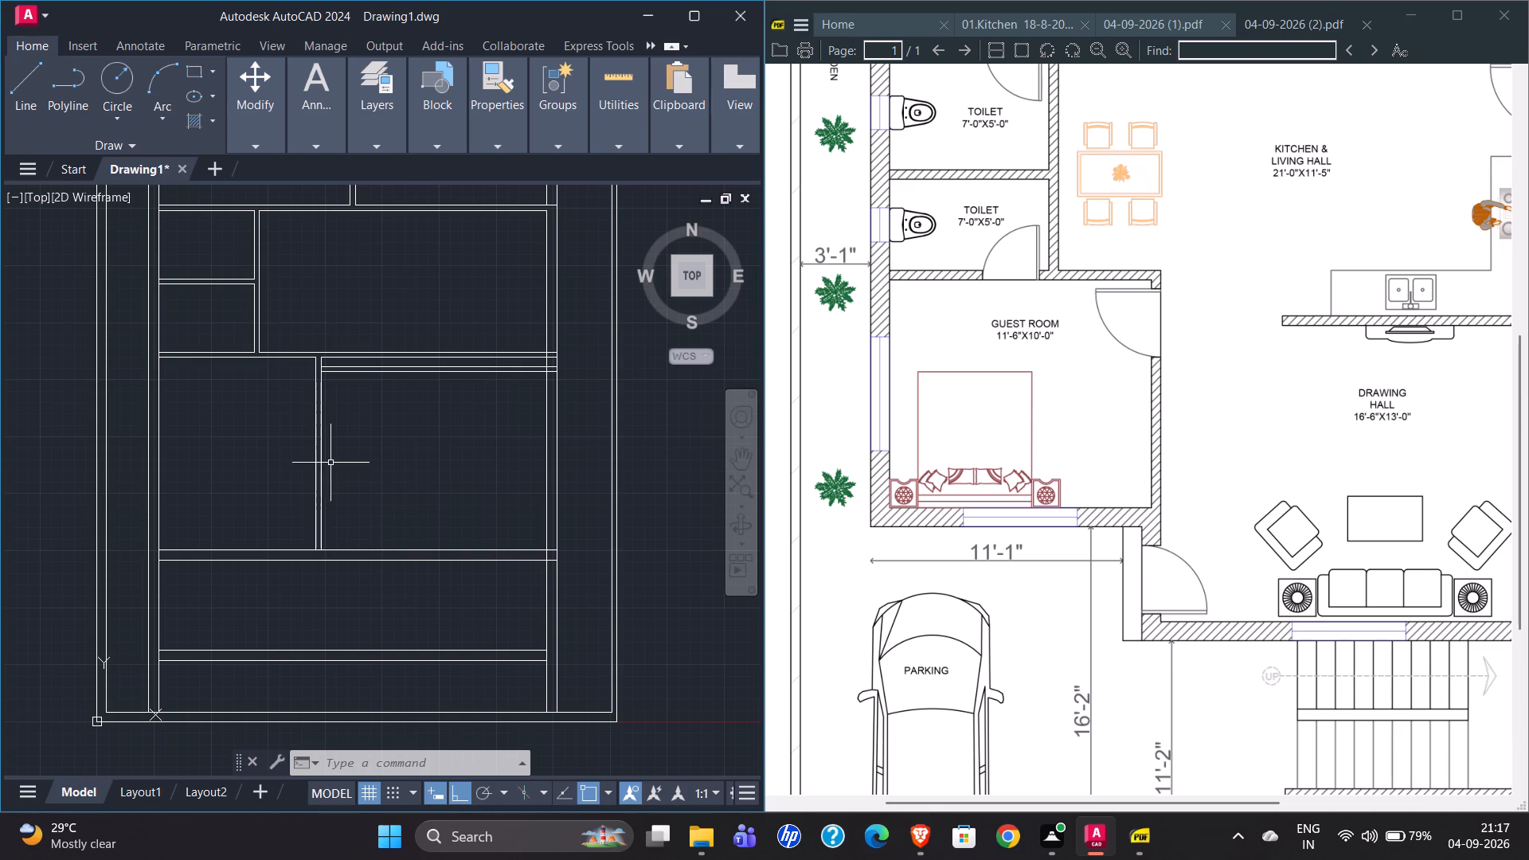
pyautogui.click(275, 358)
pyautogui.press('o')
pyautogui.press('Return')
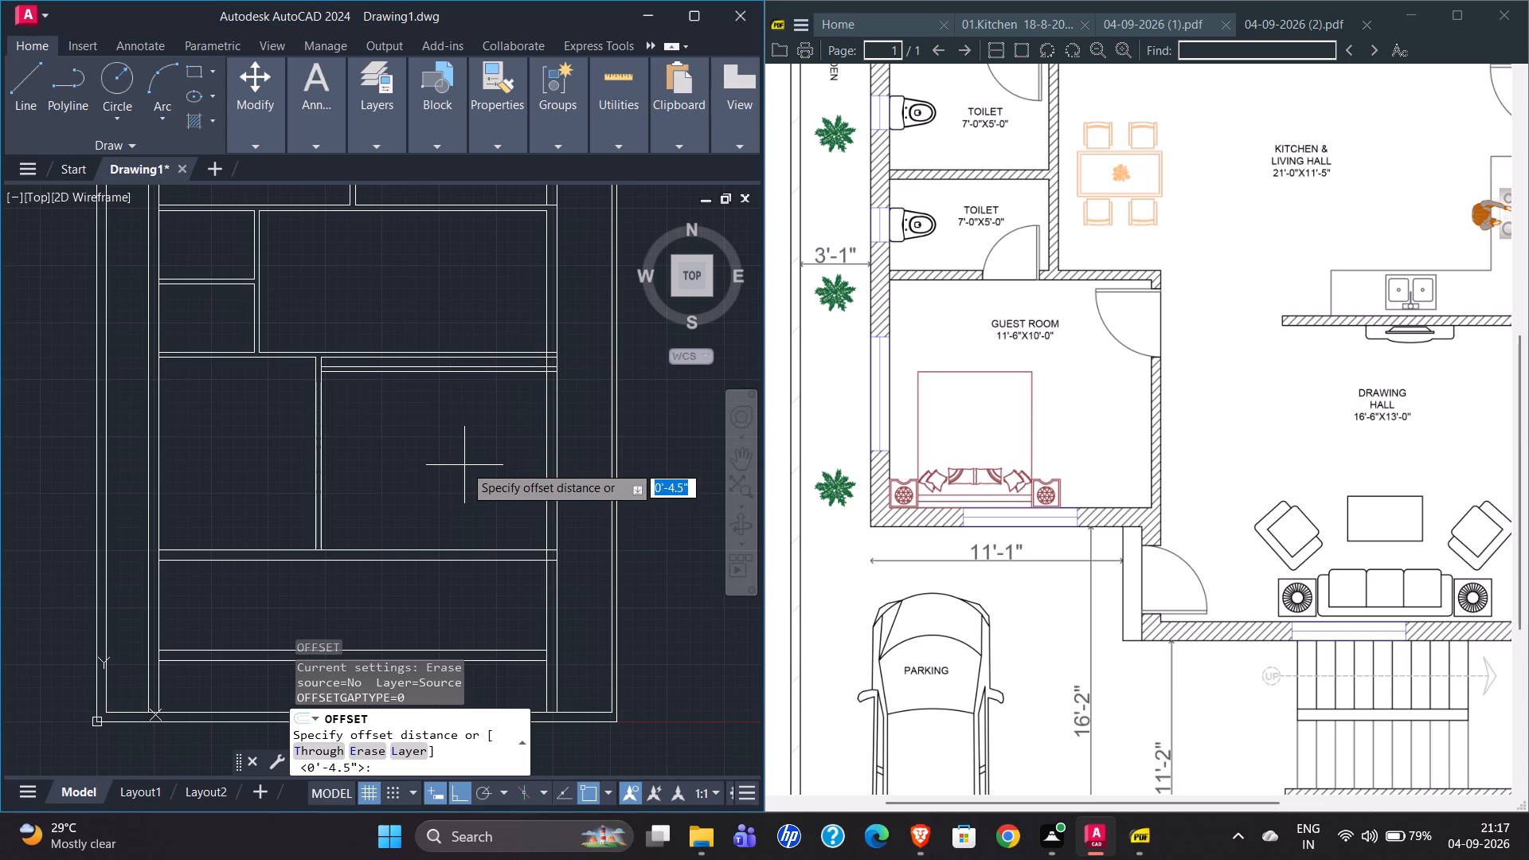
pyautogui.write("10'")
pyautogui.press('Return')
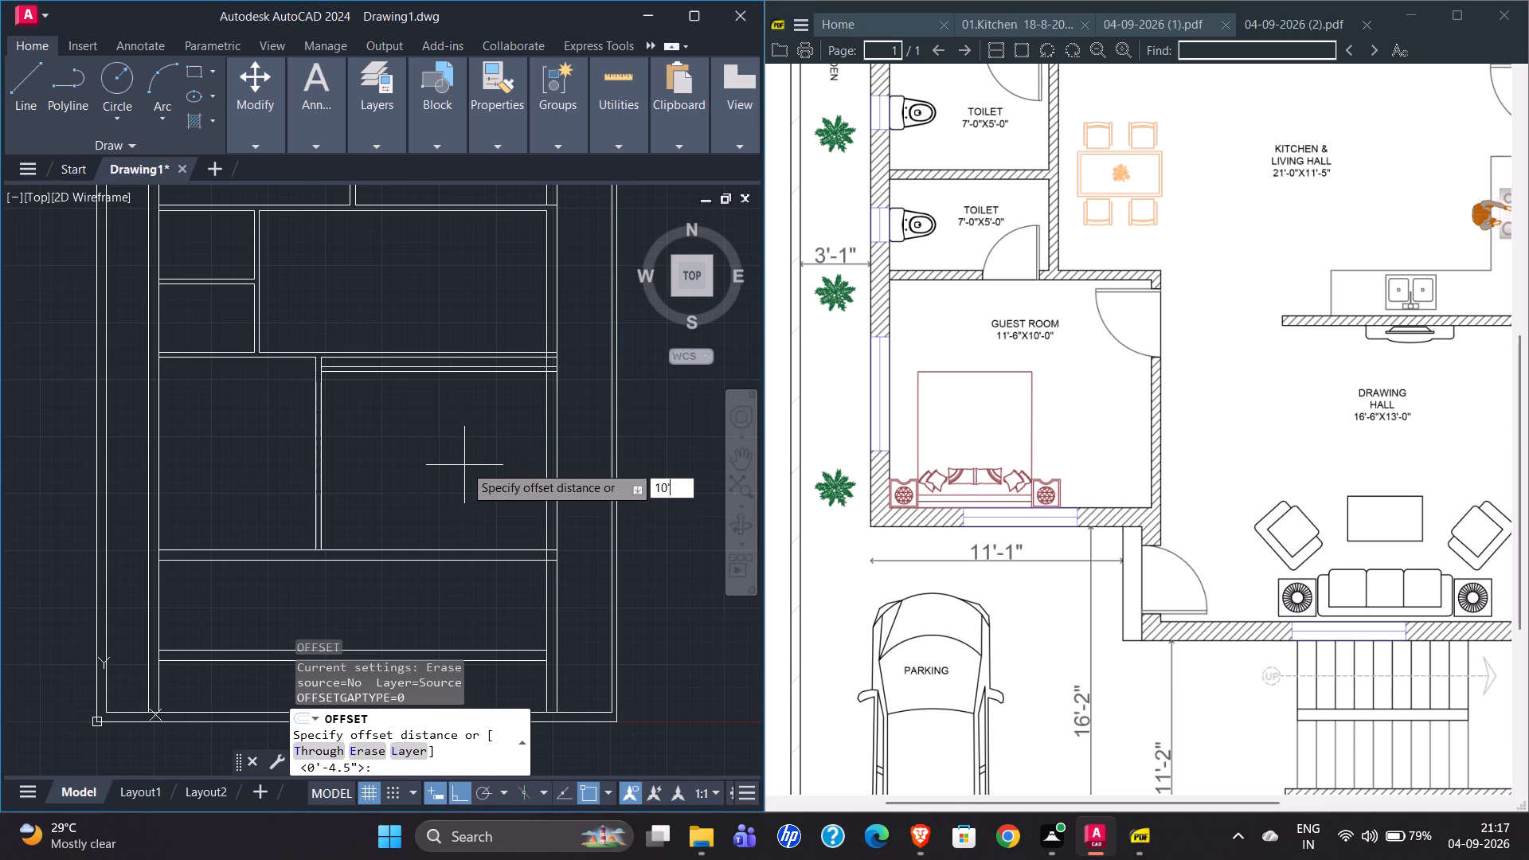
pyautogui.click(457, 511)
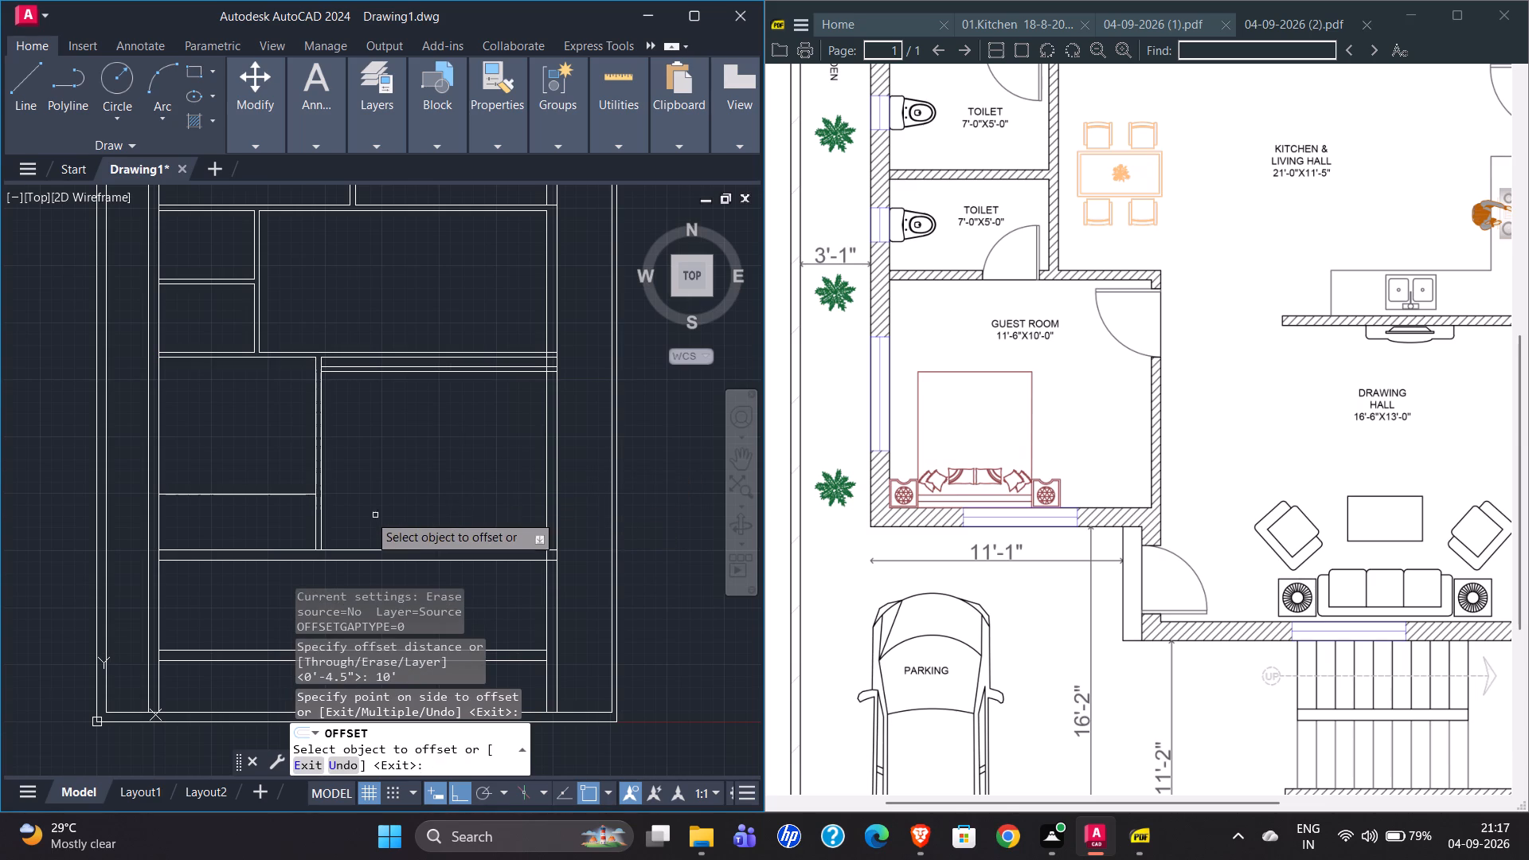
# Offset the guest room's lower wall line 9" downward for the wall thickness.
pyautogui.click(263, 493)
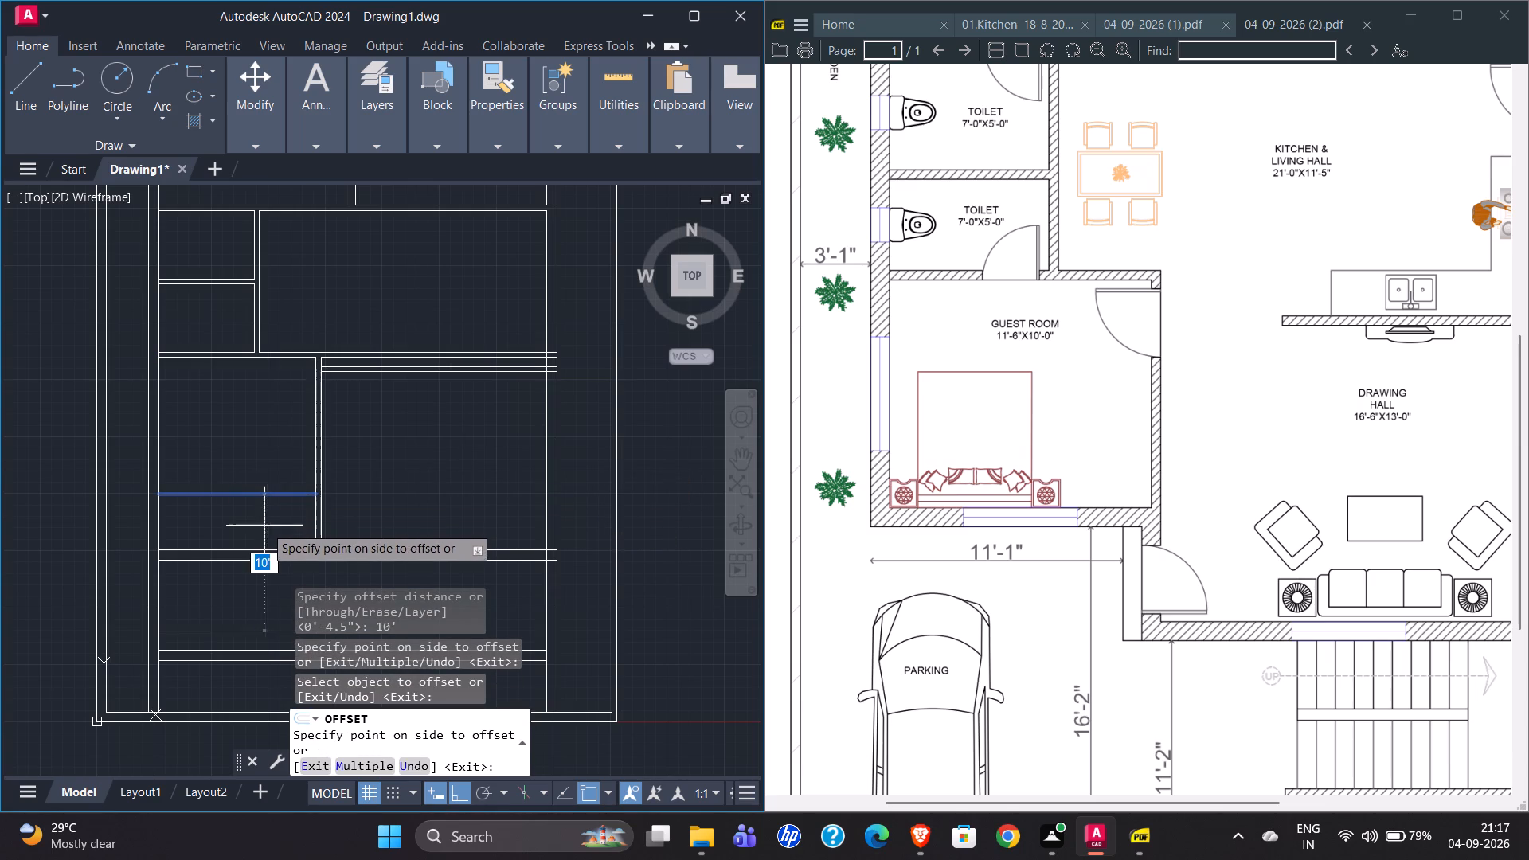
pyautogui.write('9"')
pyautogui.press('Return')
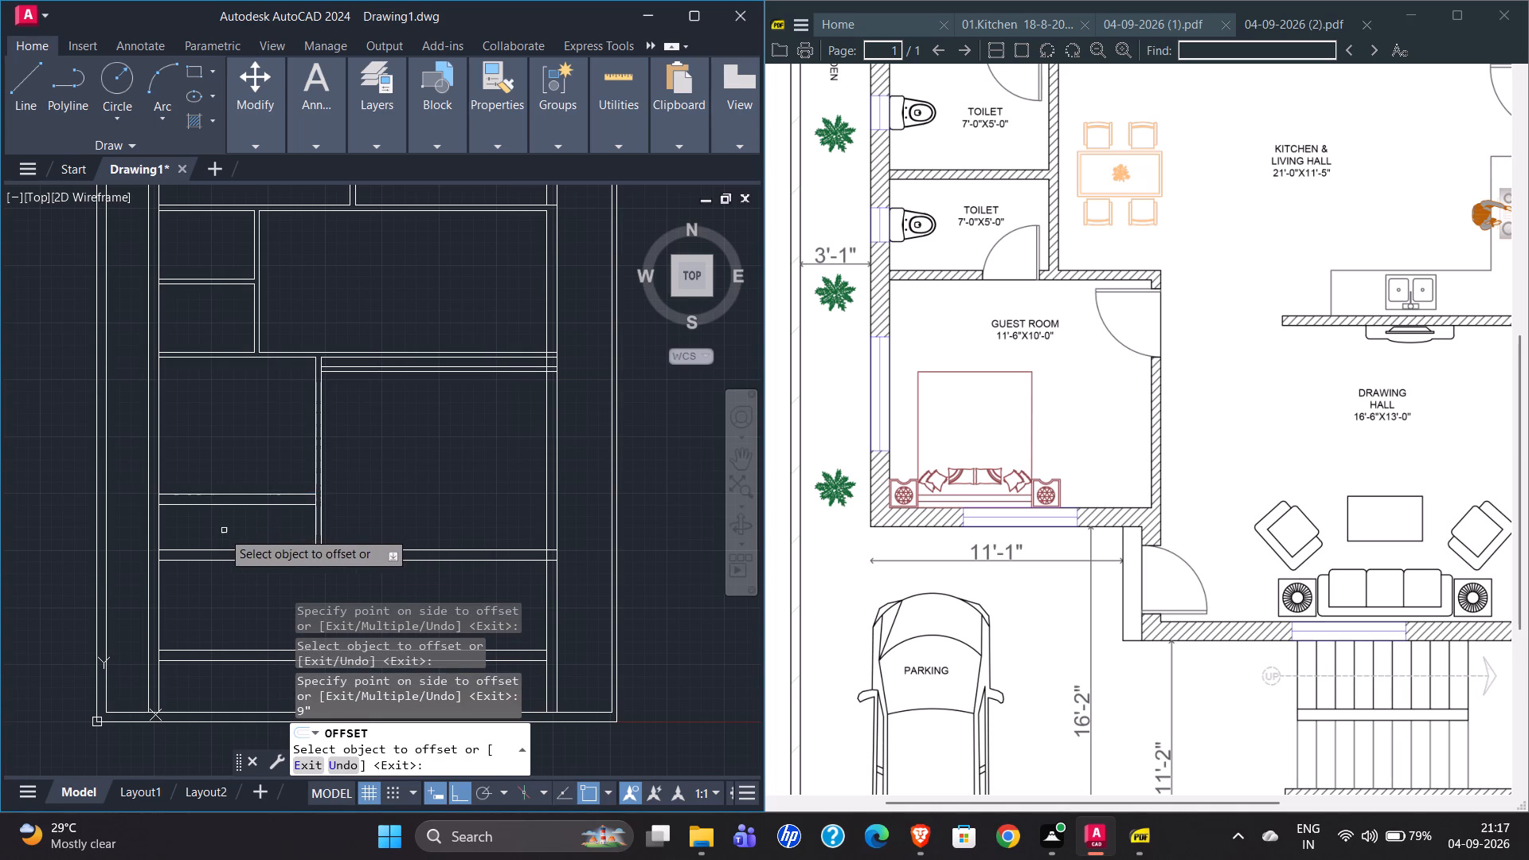
pyautogui.press('Escape')
# Extend the outer line of the guest room's lower wall to the garden-side wall's outer face.
pyautogui.press('e')
pyautogui.press('x')
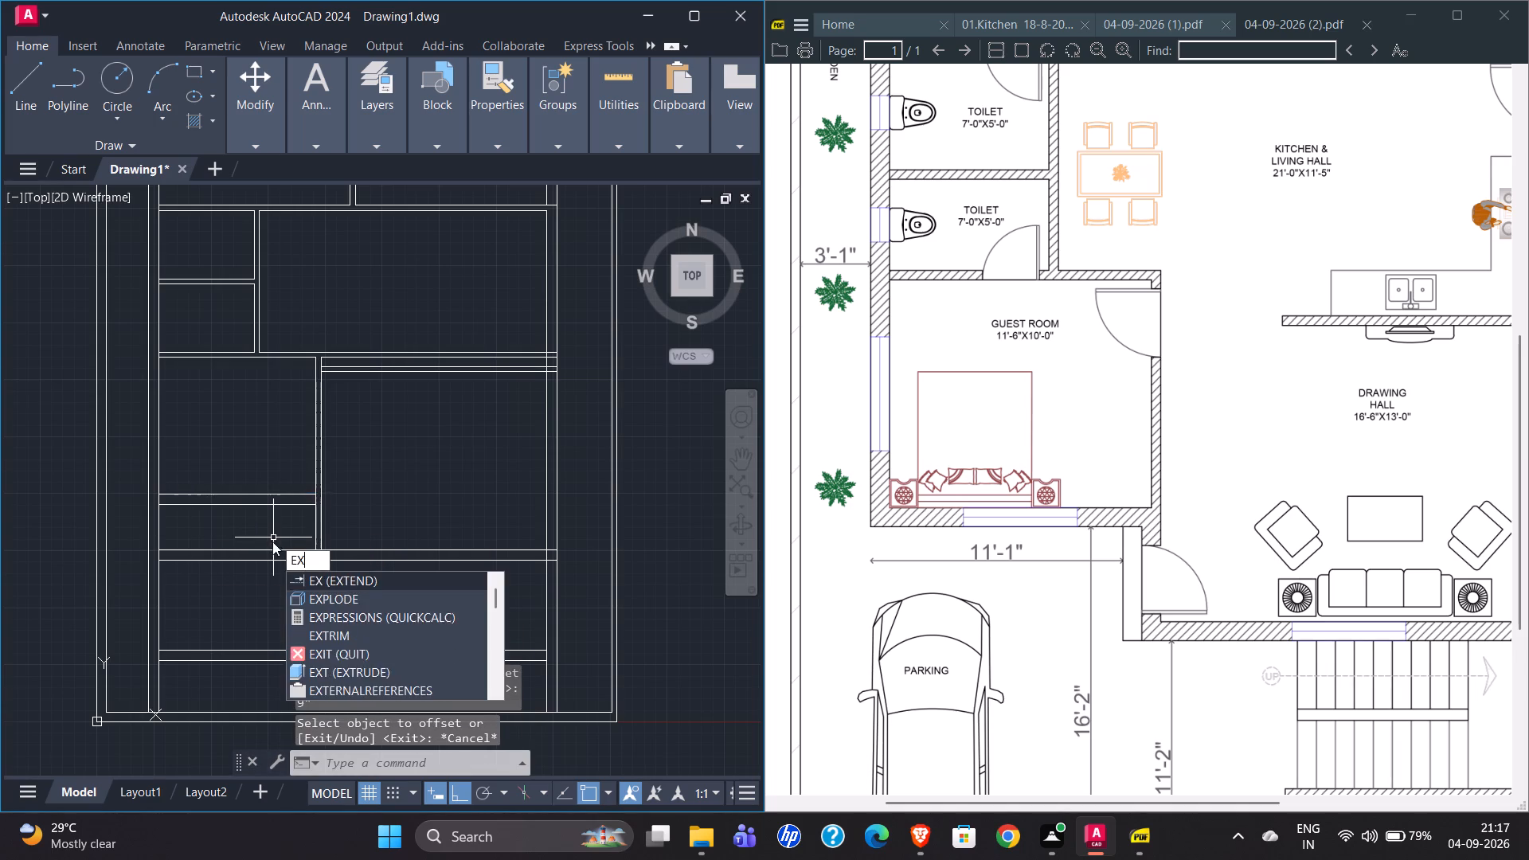
pyautogui.press('Return')
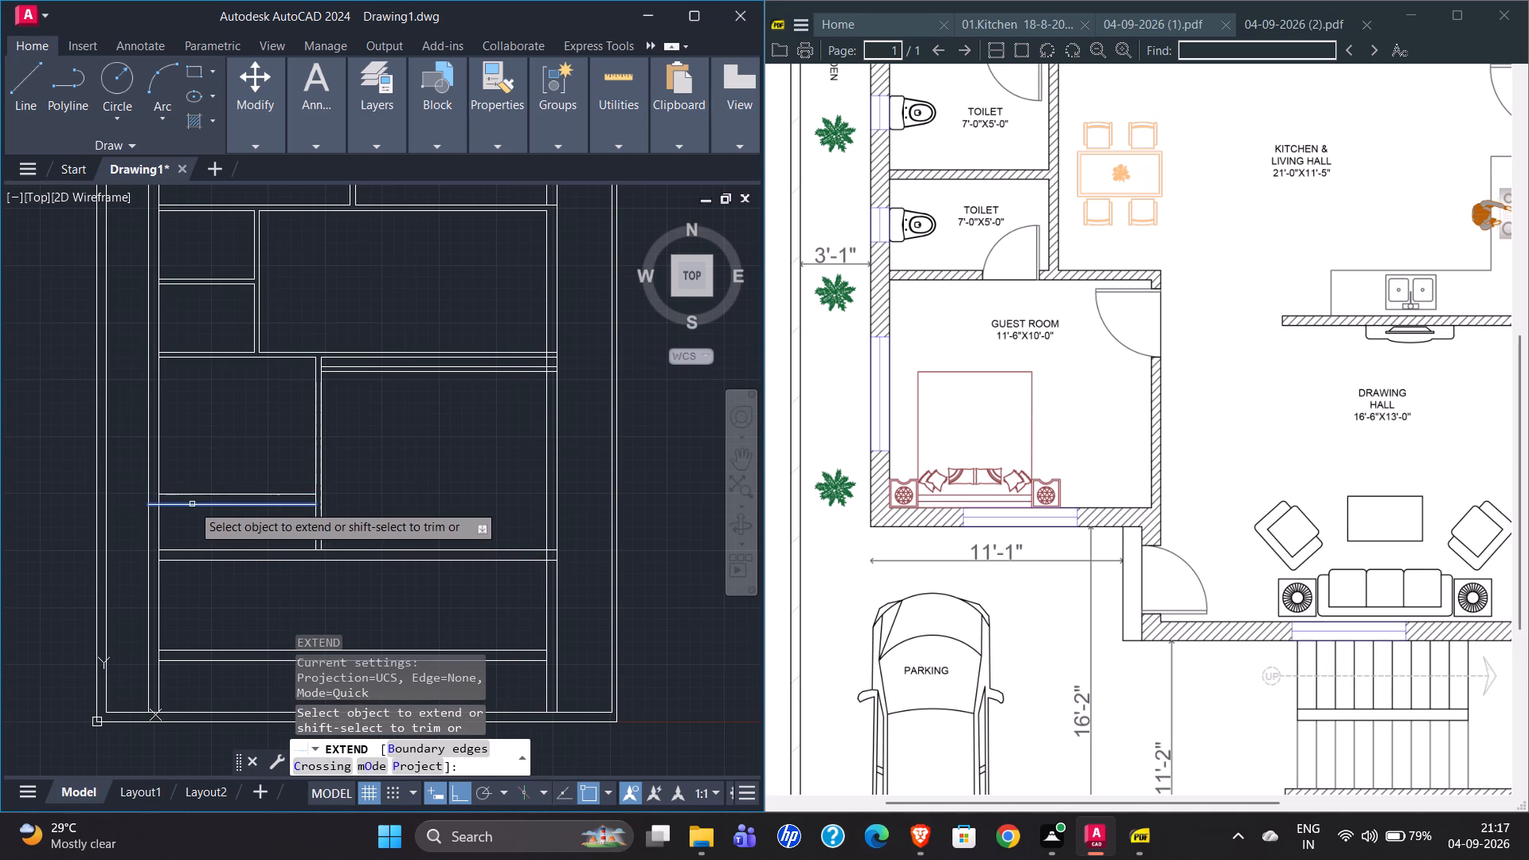
pyautogui.click(192, 504)
pyautogui.press('Escape')
# Trim the garden-side wall's inner line where it crosses the thickness of the guest room's lower wall.
pyautogui.write('TR')
pyautogui.press('Return')
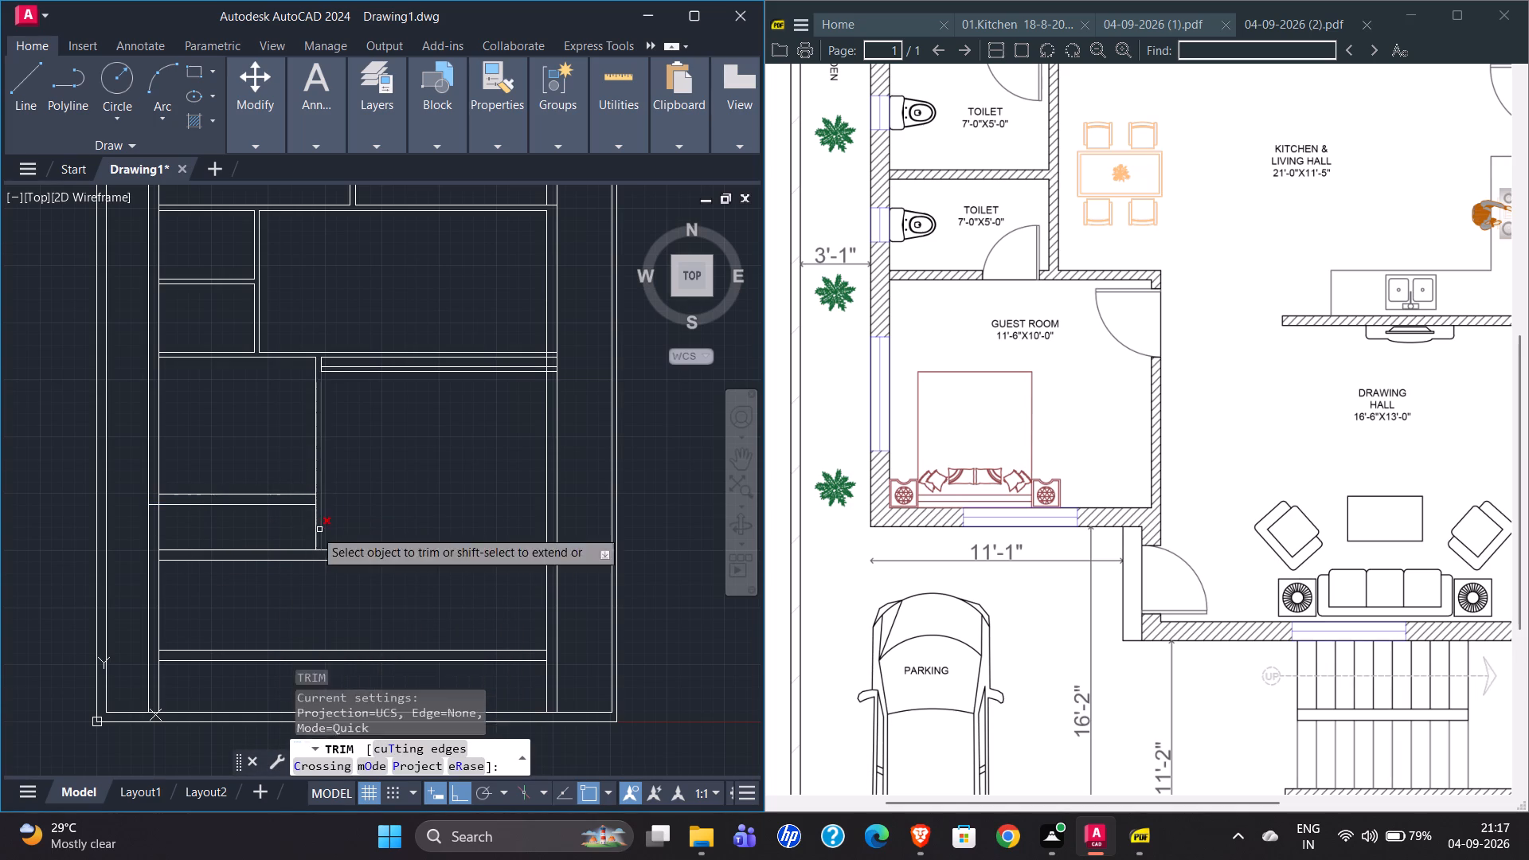
pyautogui.scroll(4, 131, 502)
pyautogui.moveTo(277, 483); pyautogui.dragTo(329, 499)
pyautogui.scroll(-1, 128, 541)
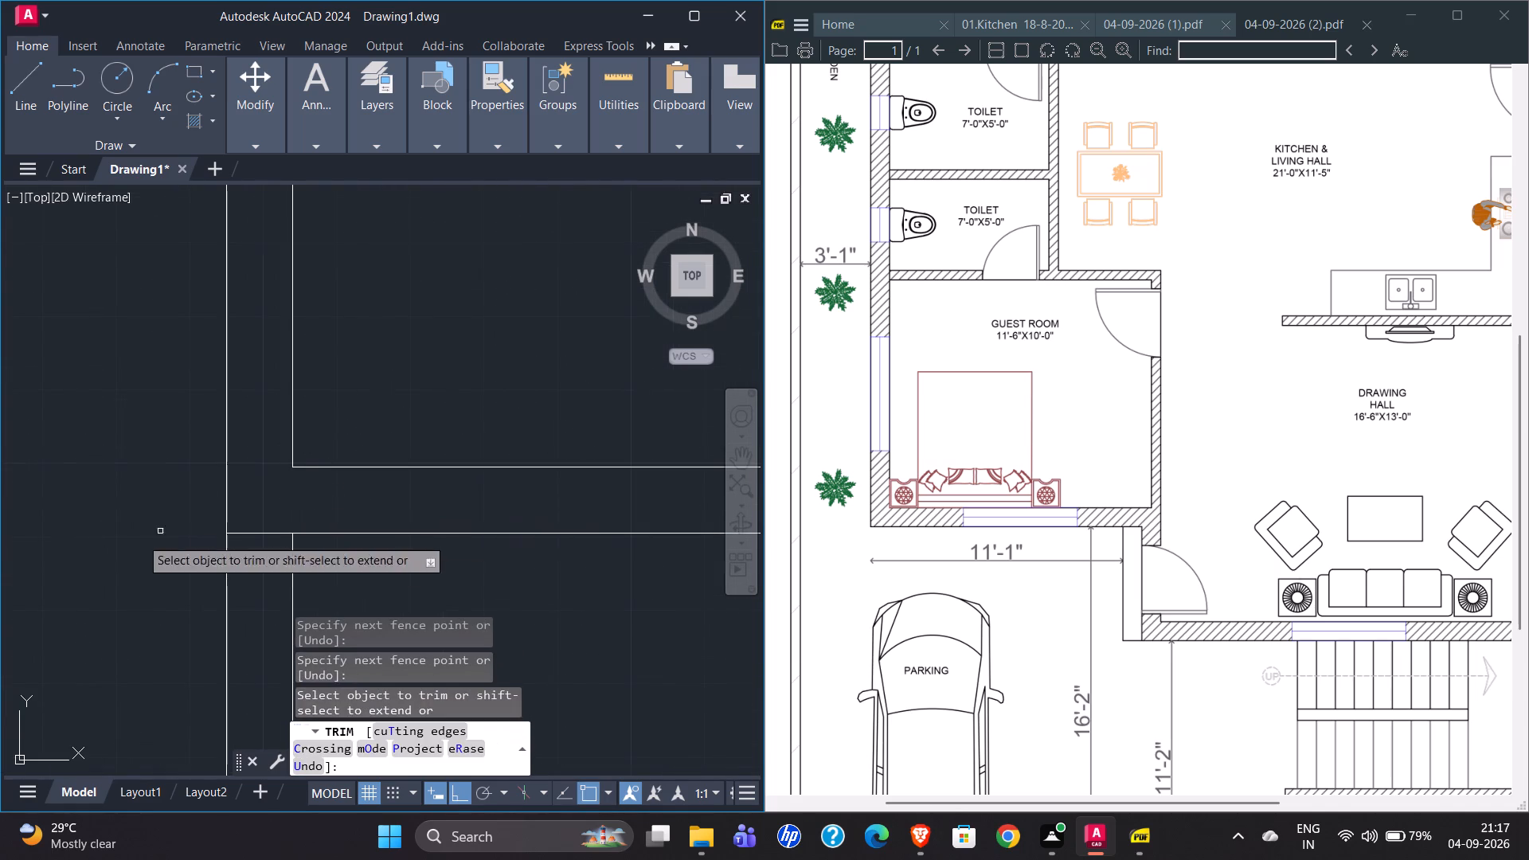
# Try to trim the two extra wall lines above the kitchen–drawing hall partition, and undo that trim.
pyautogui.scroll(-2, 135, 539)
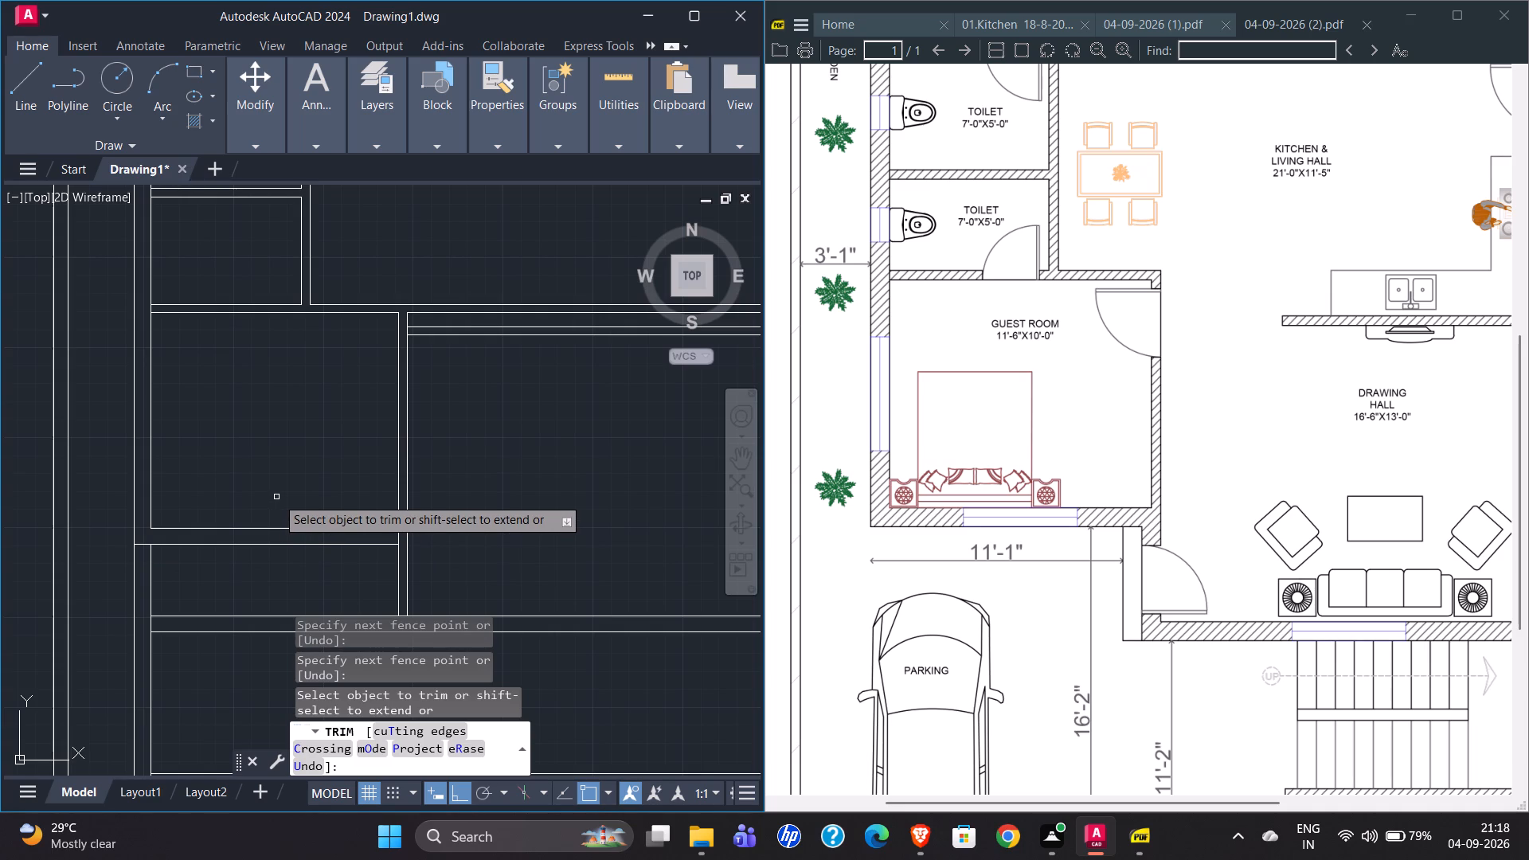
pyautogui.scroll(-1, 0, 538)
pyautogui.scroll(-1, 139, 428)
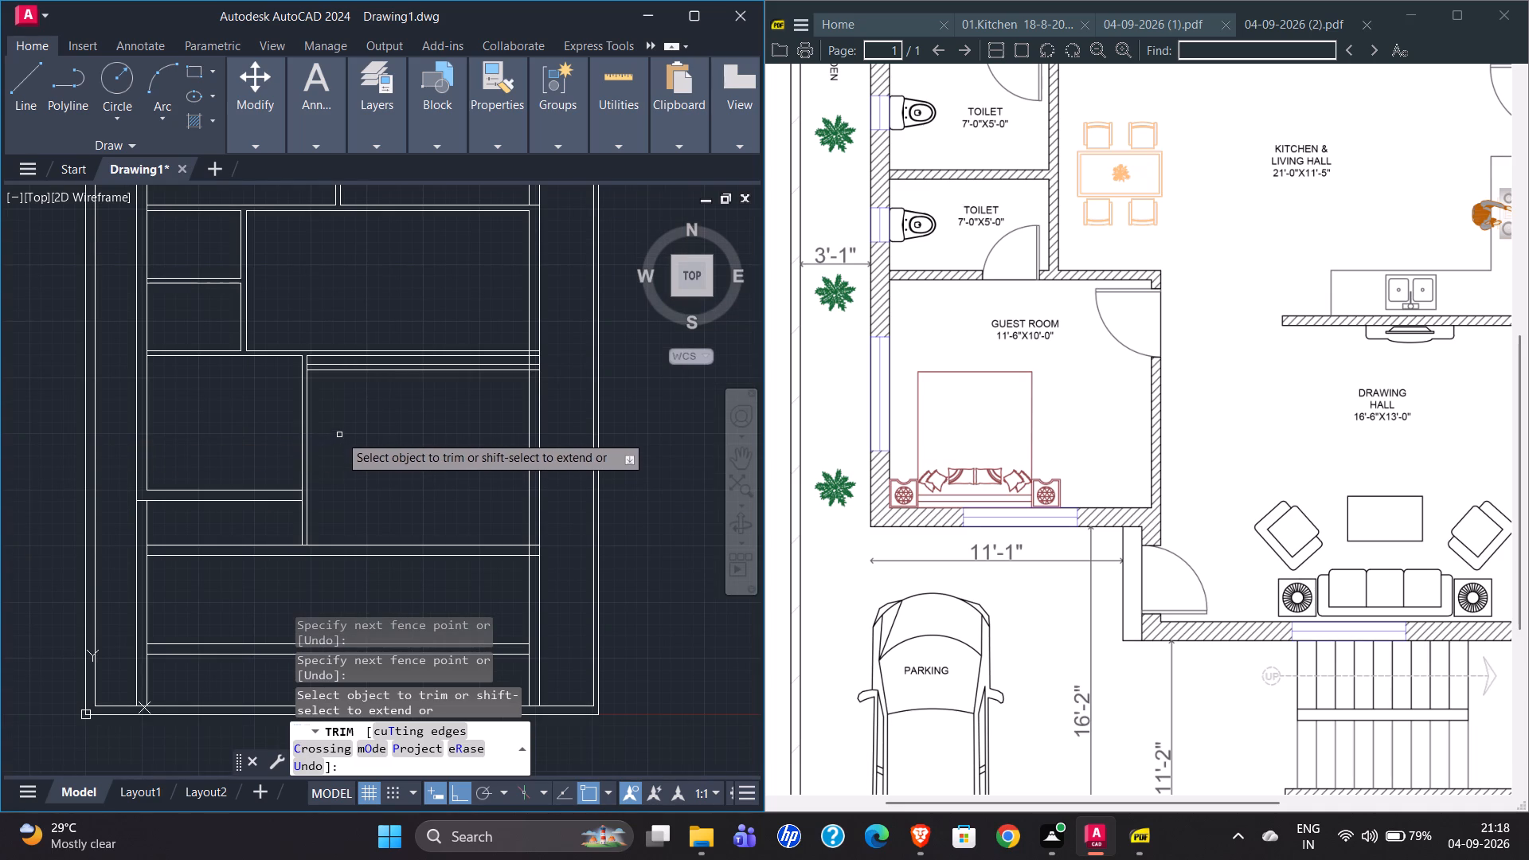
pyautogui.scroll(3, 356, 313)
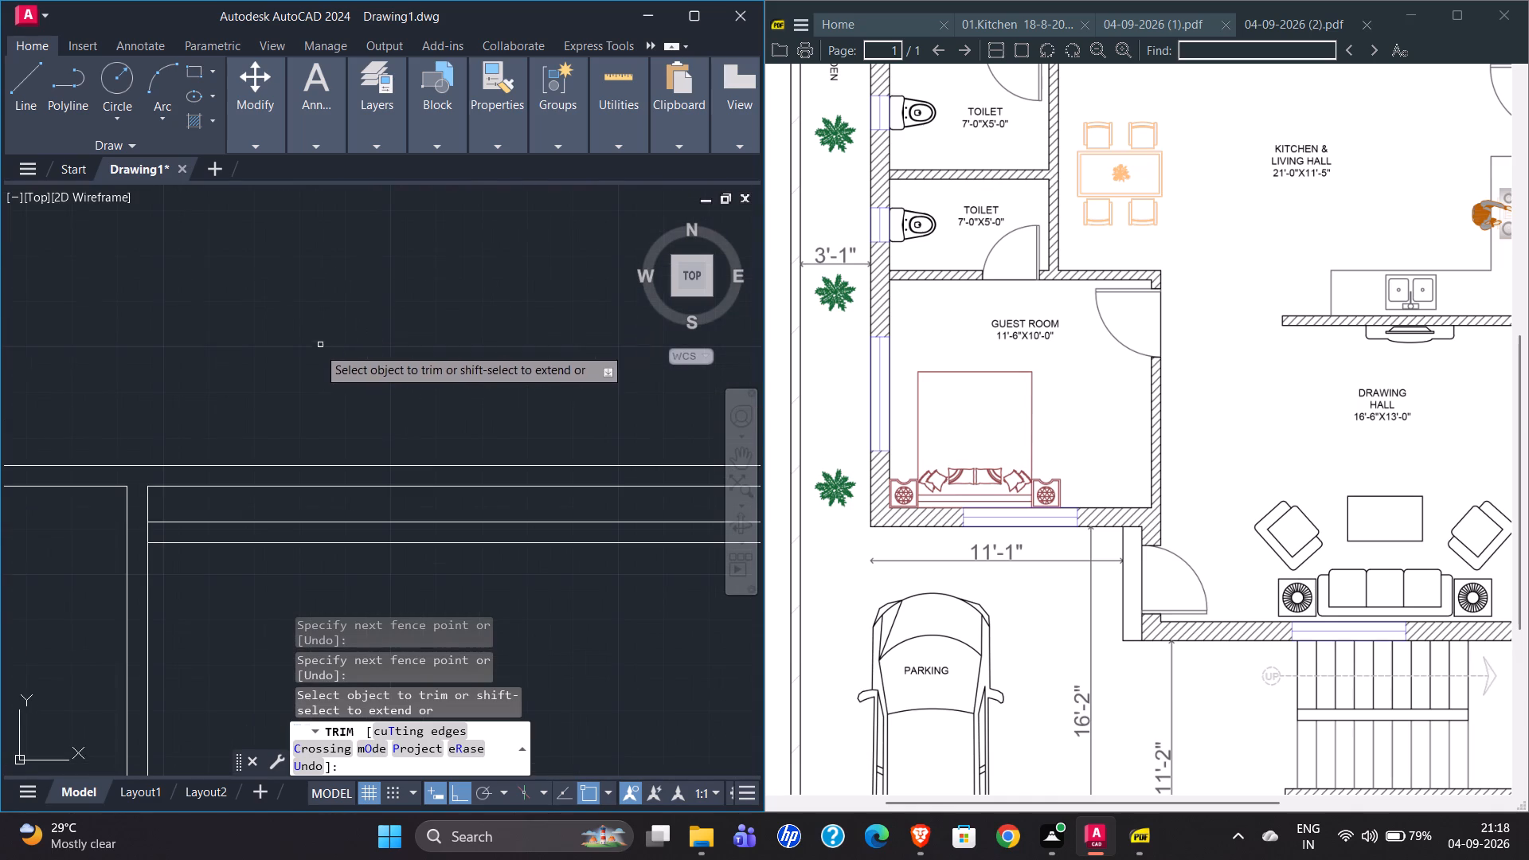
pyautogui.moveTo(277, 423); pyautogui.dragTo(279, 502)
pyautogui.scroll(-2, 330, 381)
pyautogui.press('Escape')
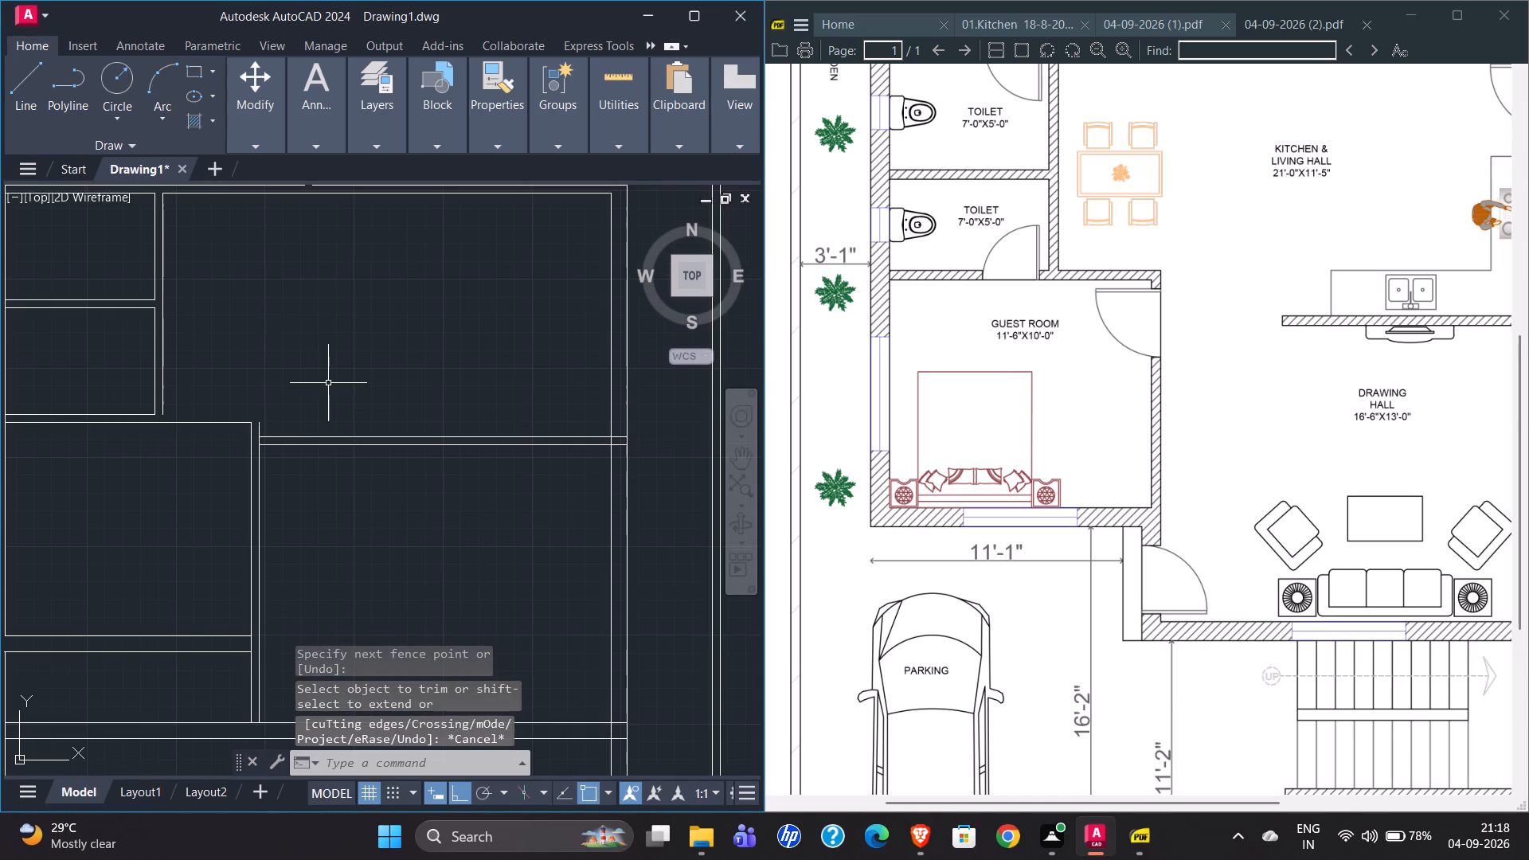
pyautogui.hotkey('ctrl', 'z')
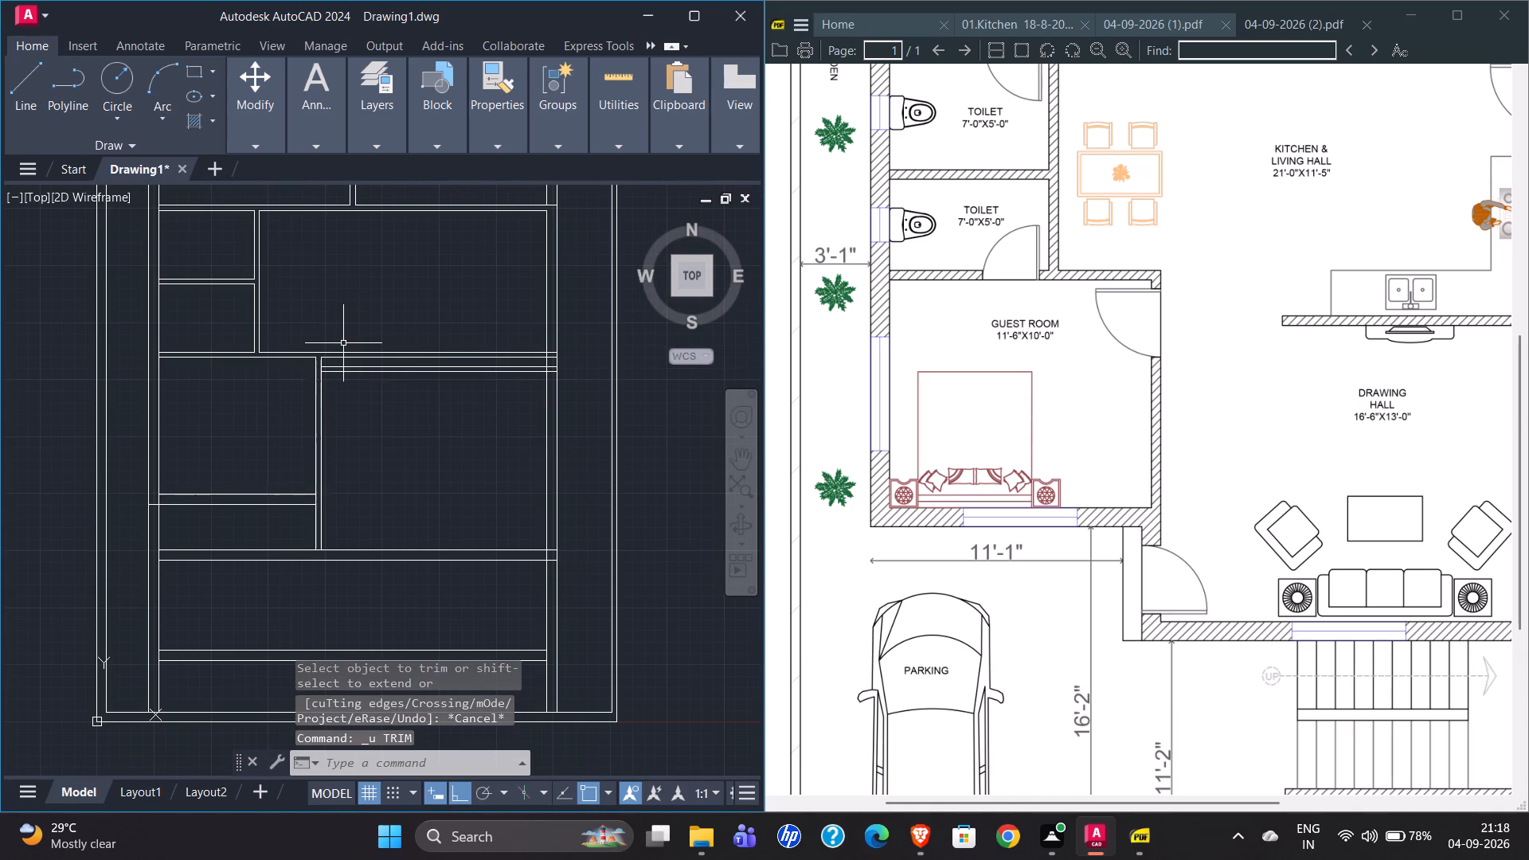
# Trim the garden-side wall's inner line again where it crosses the thickness of the guest room's lower wall.
pyautogui.scroll(3, 147, 499)
pyautogui.write('TR')
pyautogui.press('Return')
pyautogui.moveTo(175, 476); pyautogui.dragTo(193, 503)
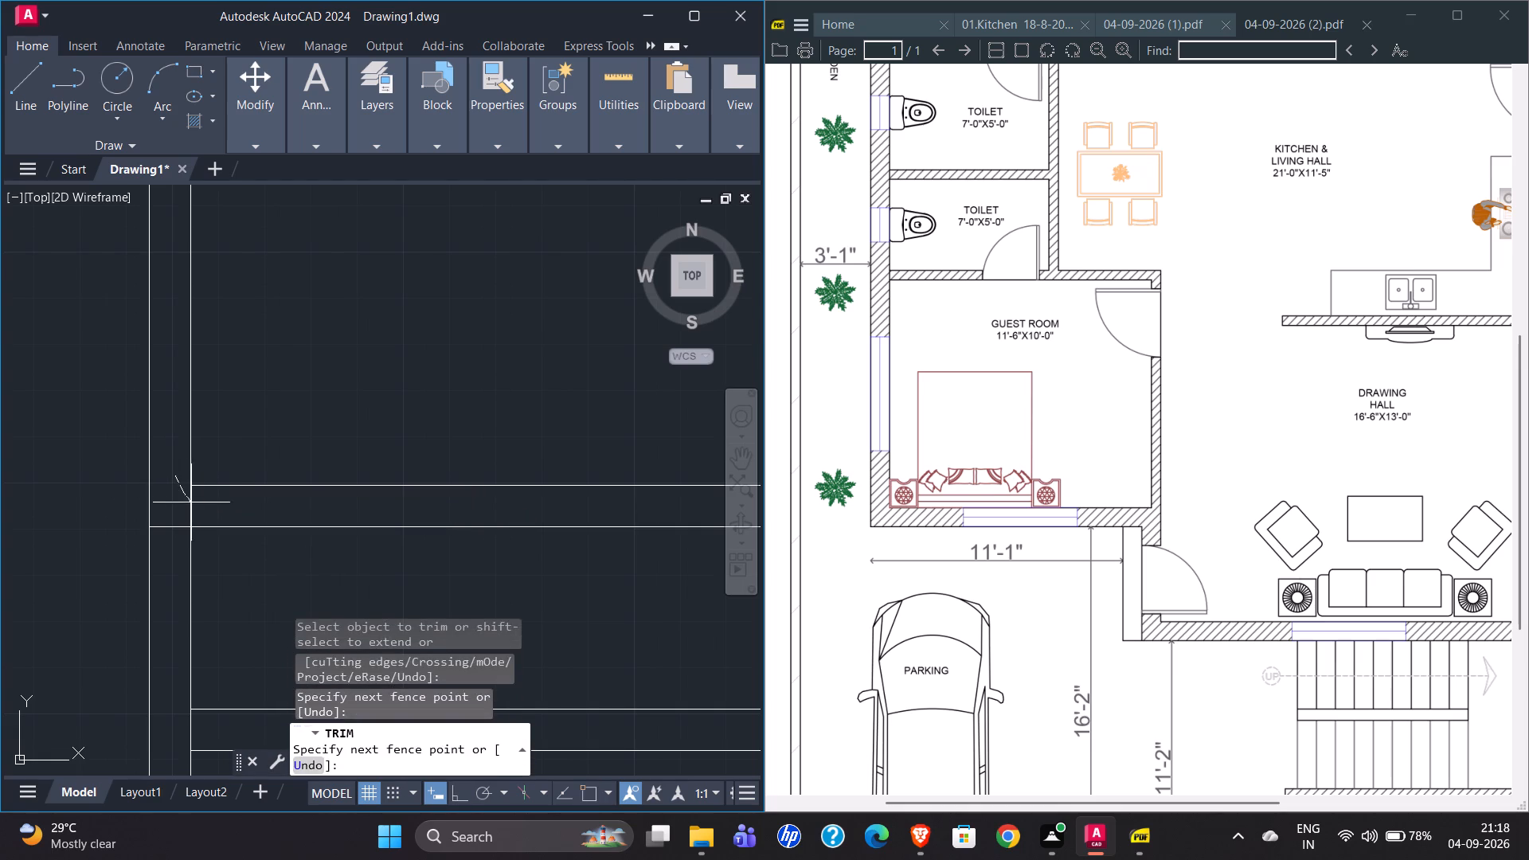
pyautogui.moveTo(193, 503); pyautogui.dragTo(216, 508)
pyautogui.scroll(-4, 111, 568)
pyautogui.scroll(4, 253, 467)
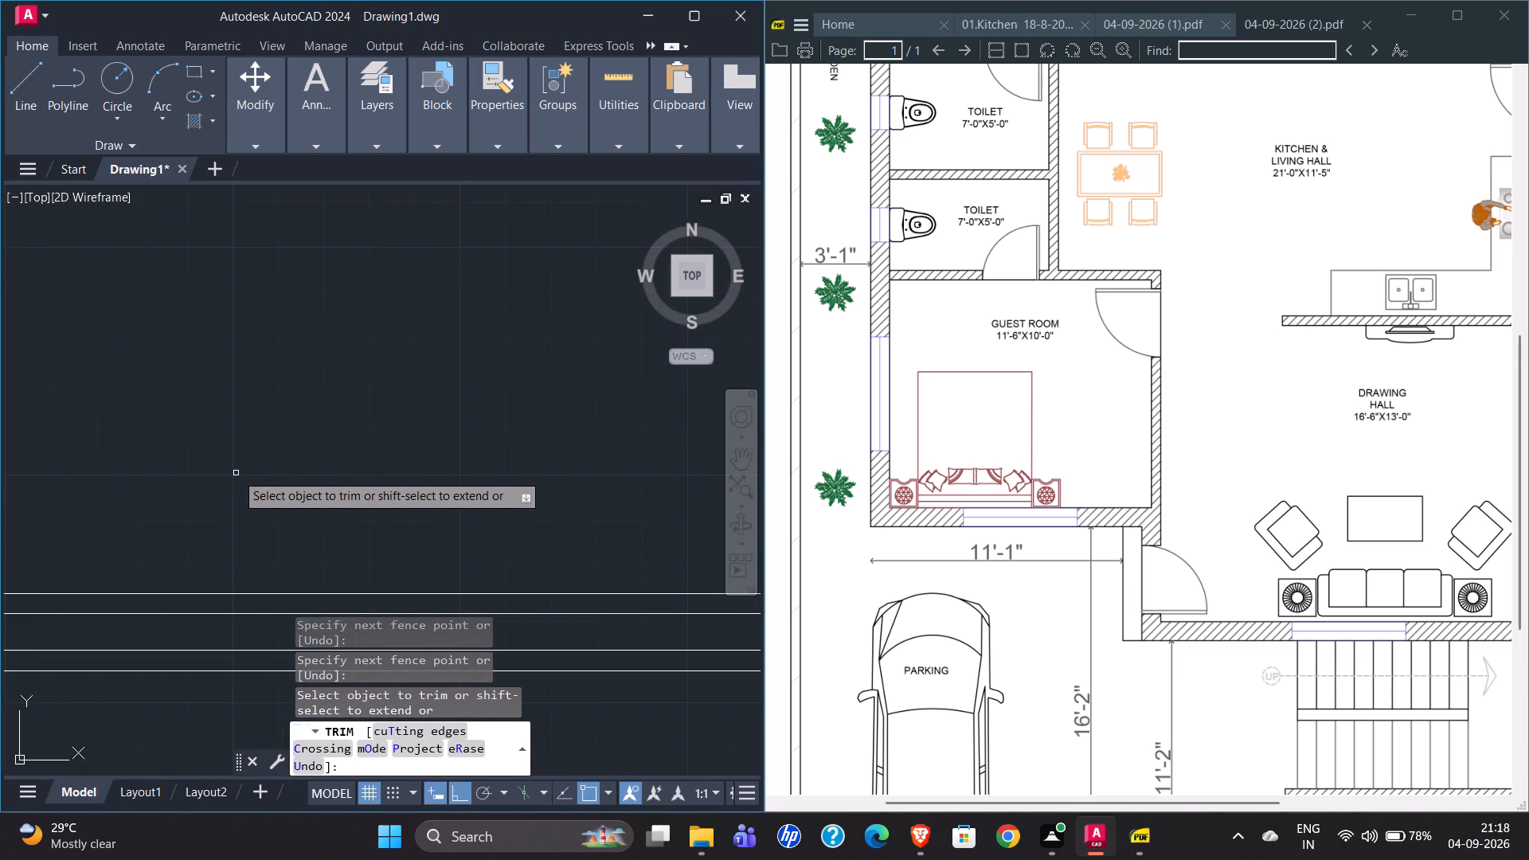
pyautogui.scroll(-1, 234, 491)
pyautogui.scroll(2, 77, 597)
pyautogui.press('Escape')
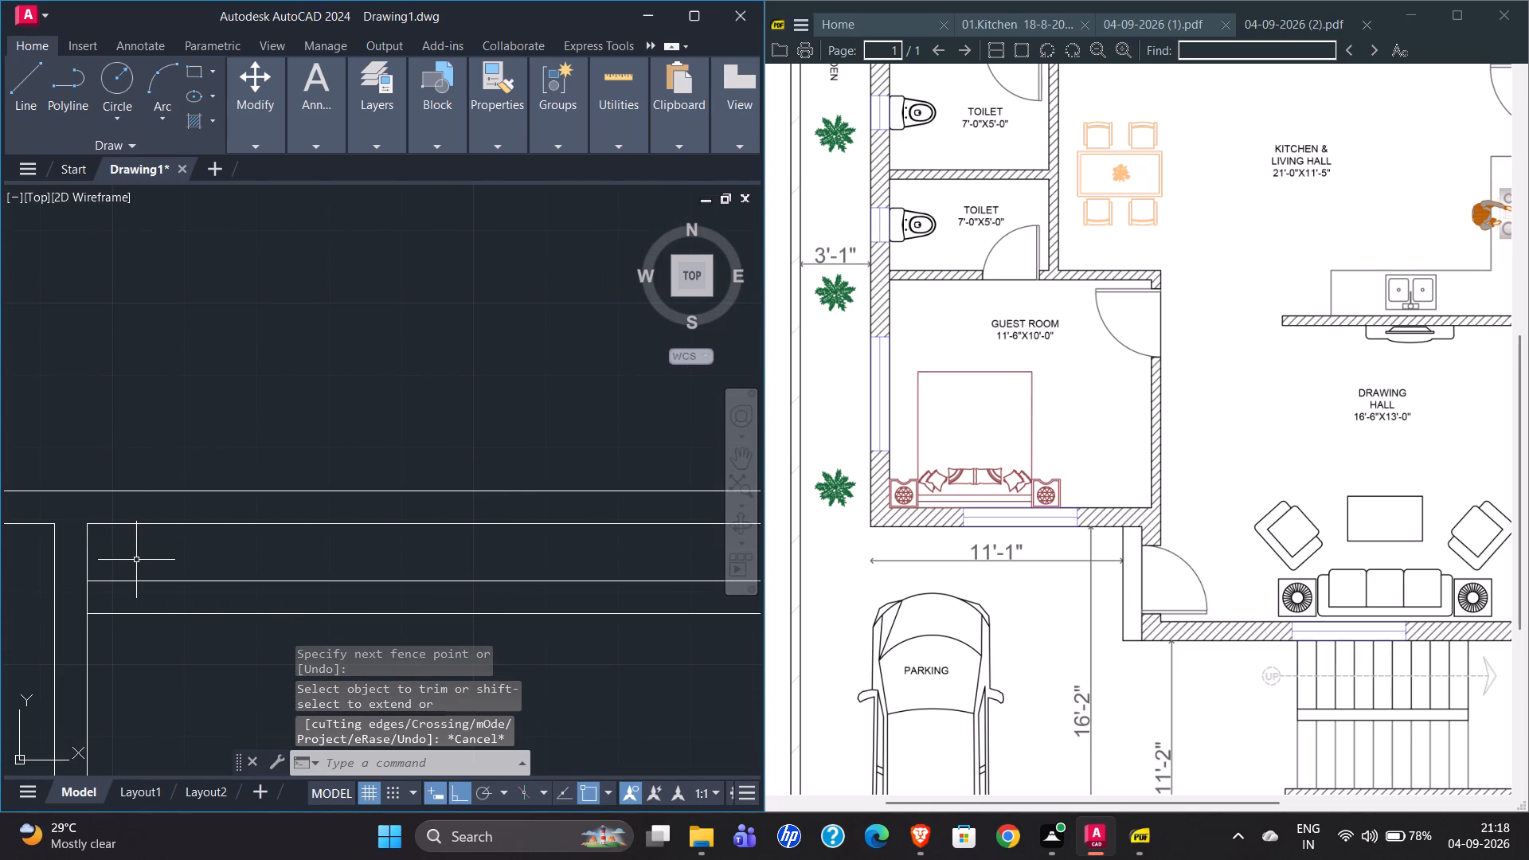
# Extend the drawing-hall-side line of the guest room's east wall up to the upper line of the room's top wall.
pyautogui.scroll(-1, 136, 559)
pyautogui.press('e')
pyautogui.press('x')
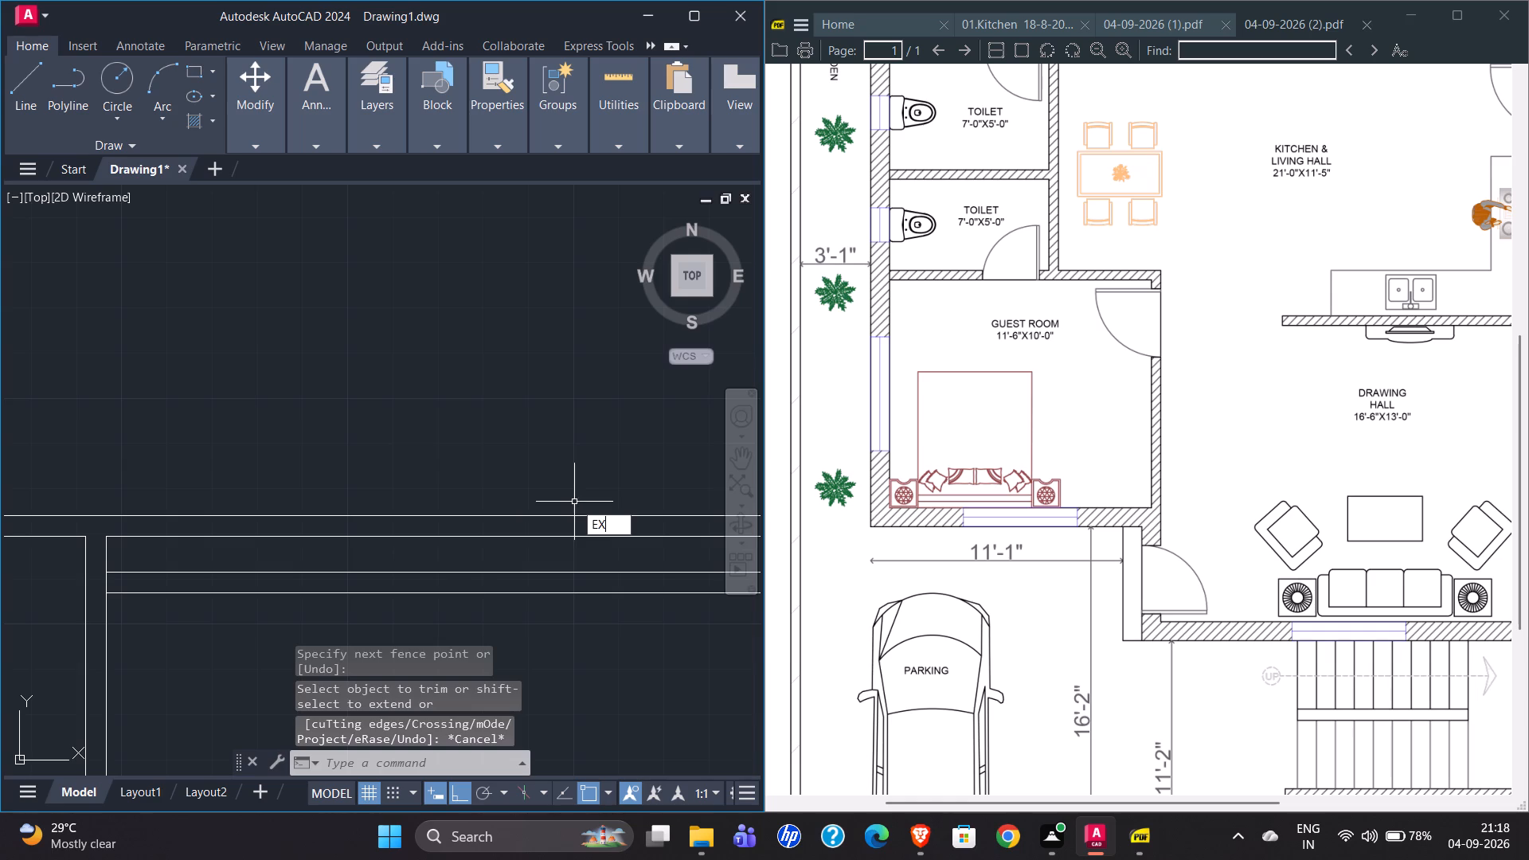
pyautogui.press('Return')
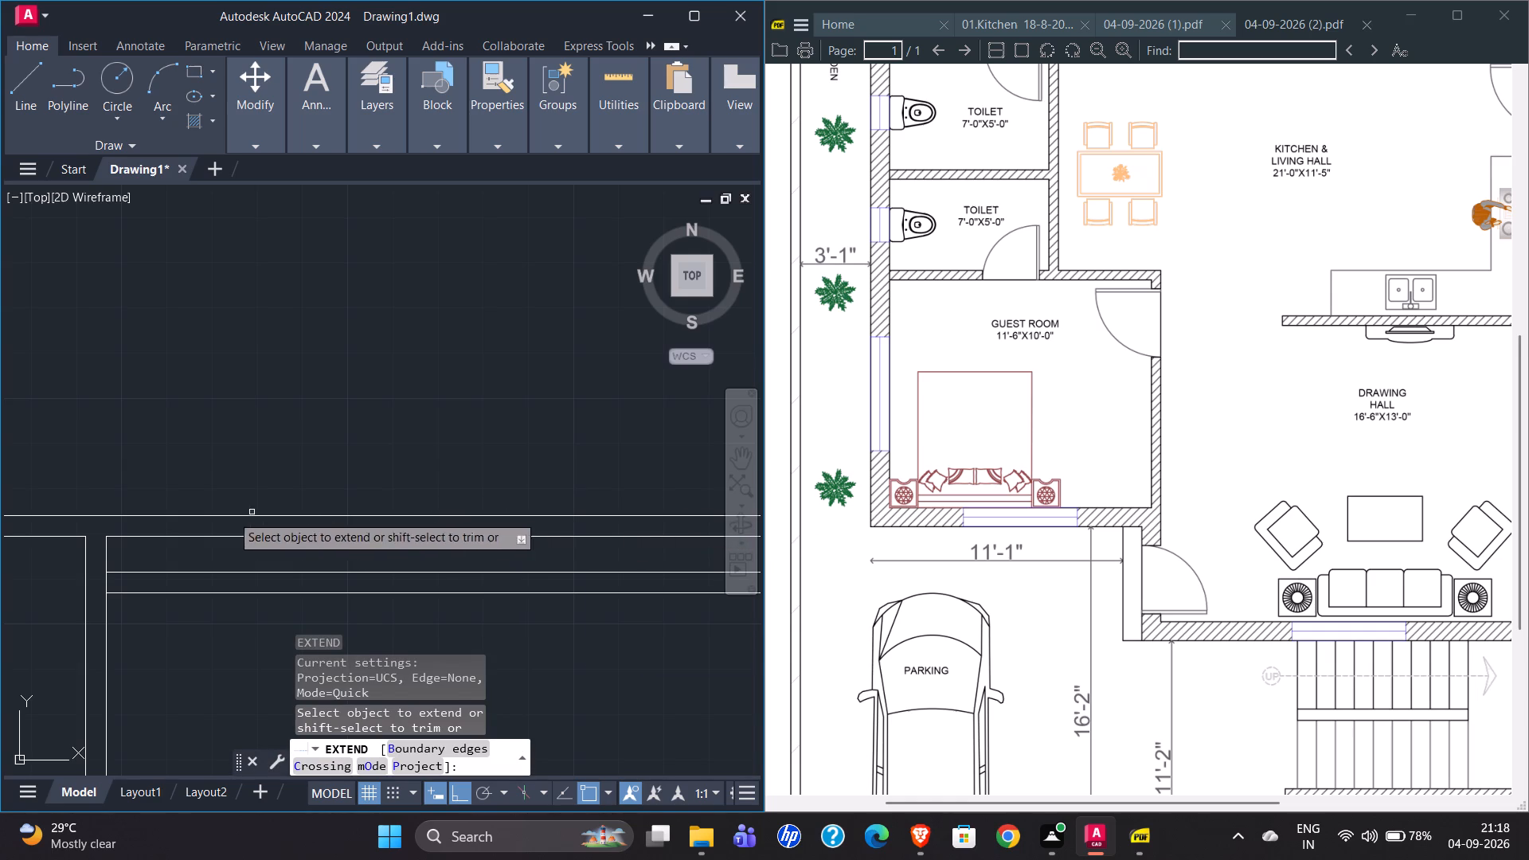
pyautogui.click(104, 545)
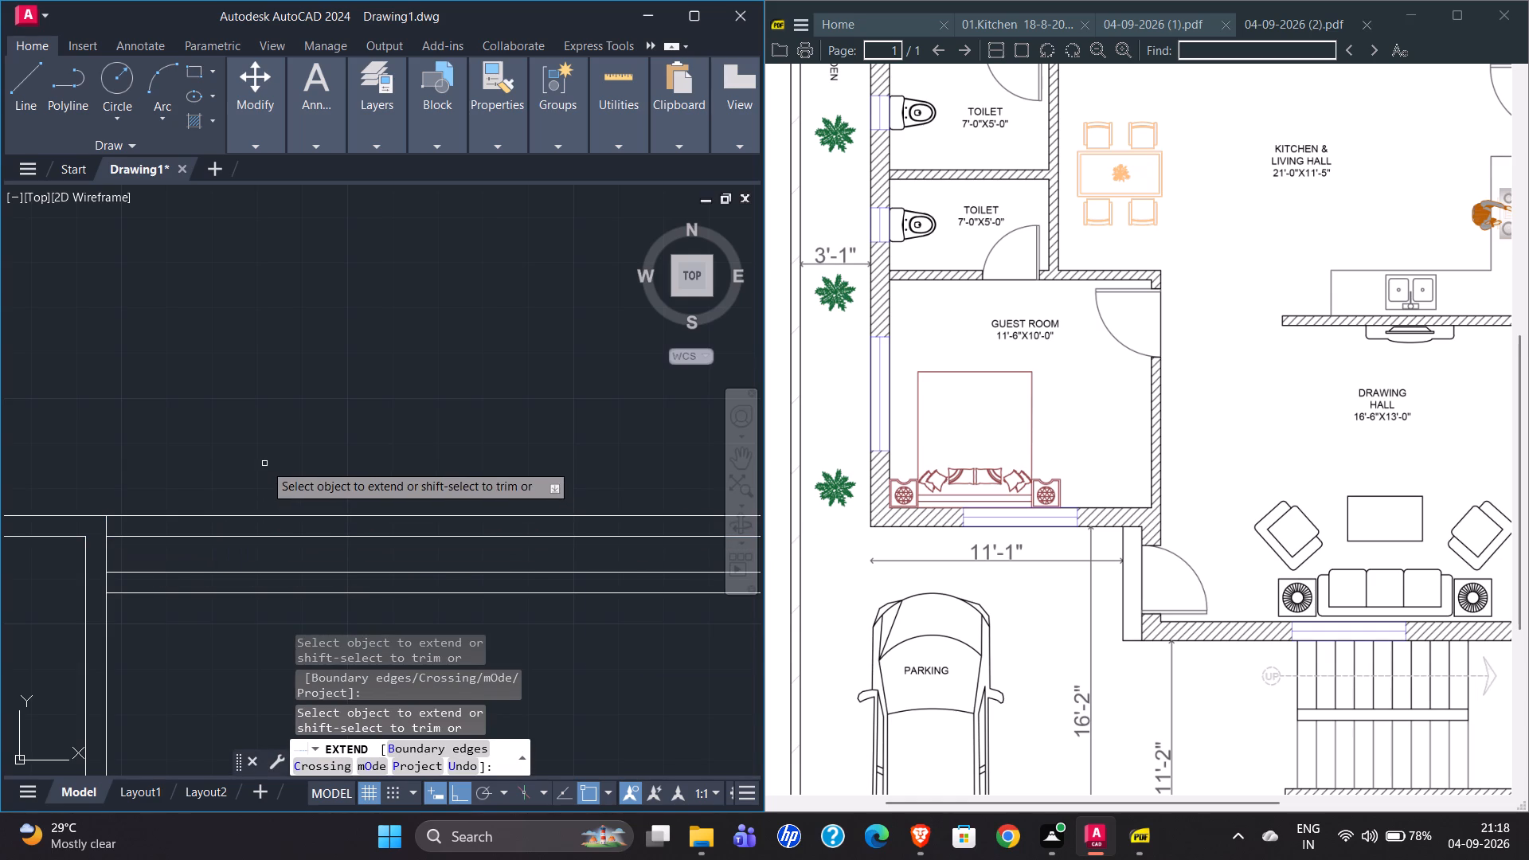
pyautogui.press('Escape')
# Trim the two extra lines continuing from the guest room's top wall above the kitchen–drawing hall partition.
pyautogui.write('RE')
pyautogui.press('BackSpace')
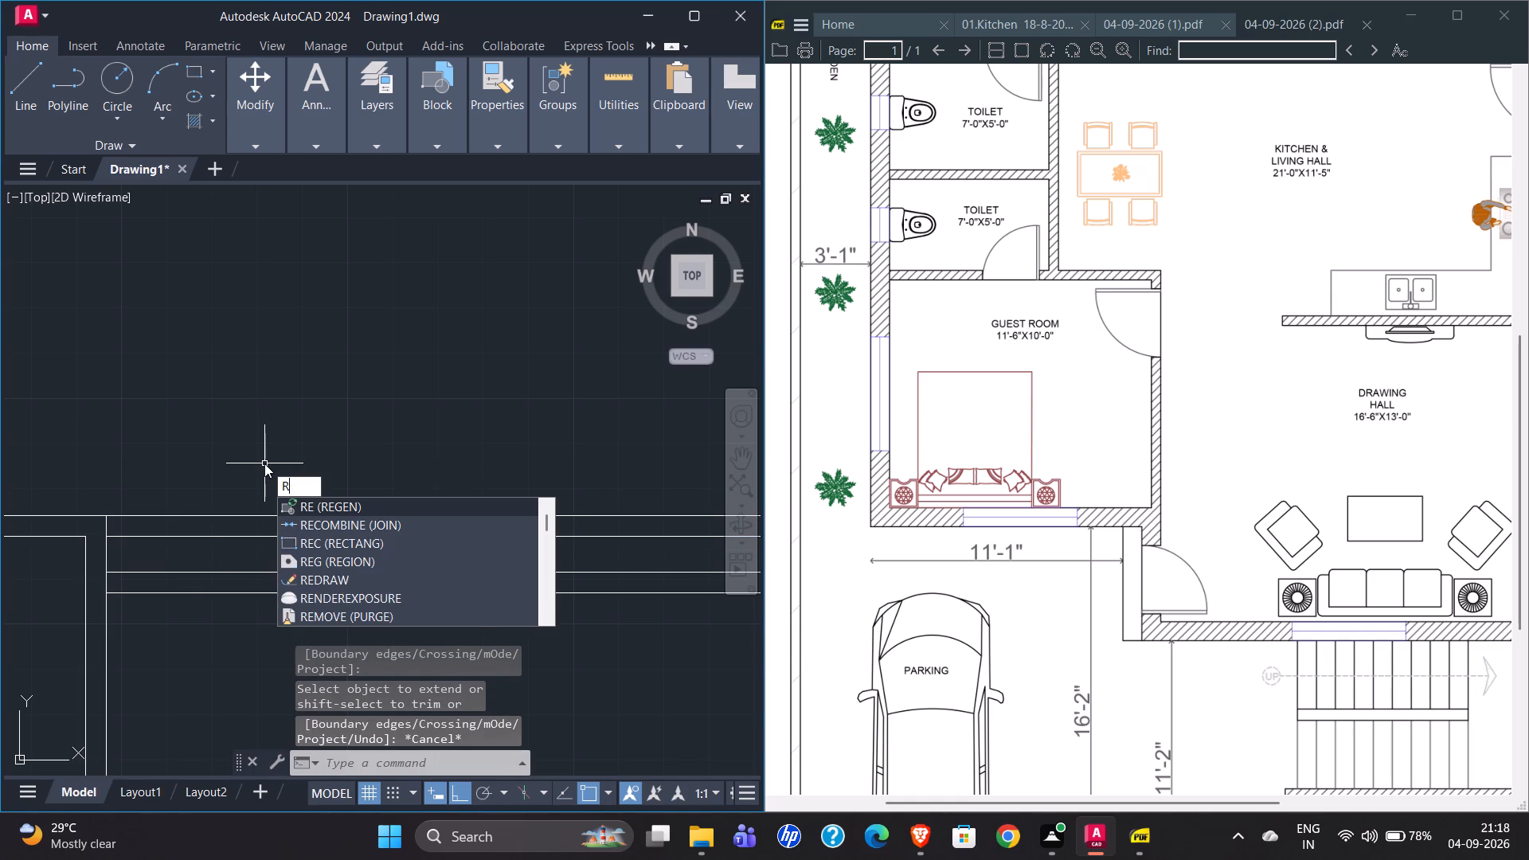
pyautogui.press('BackSpace')
pyautogui.write('TR')
pyautogui.press('Return')
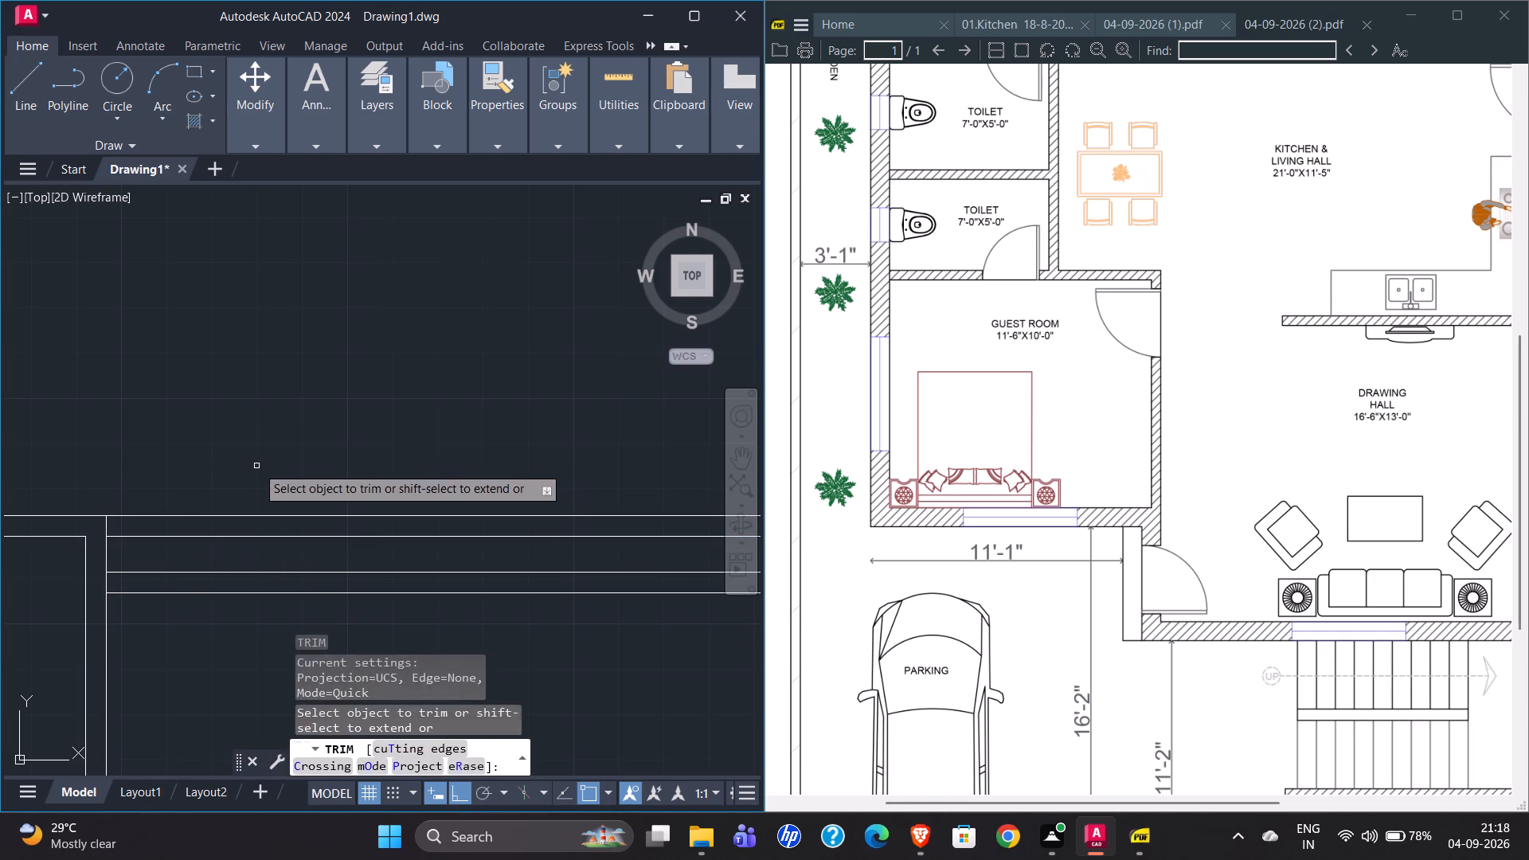
pyautogui.moveTo(255, 471); pyautogui.dragTo(255, 537)
pyautogui.scroll(-3, 215, 432)
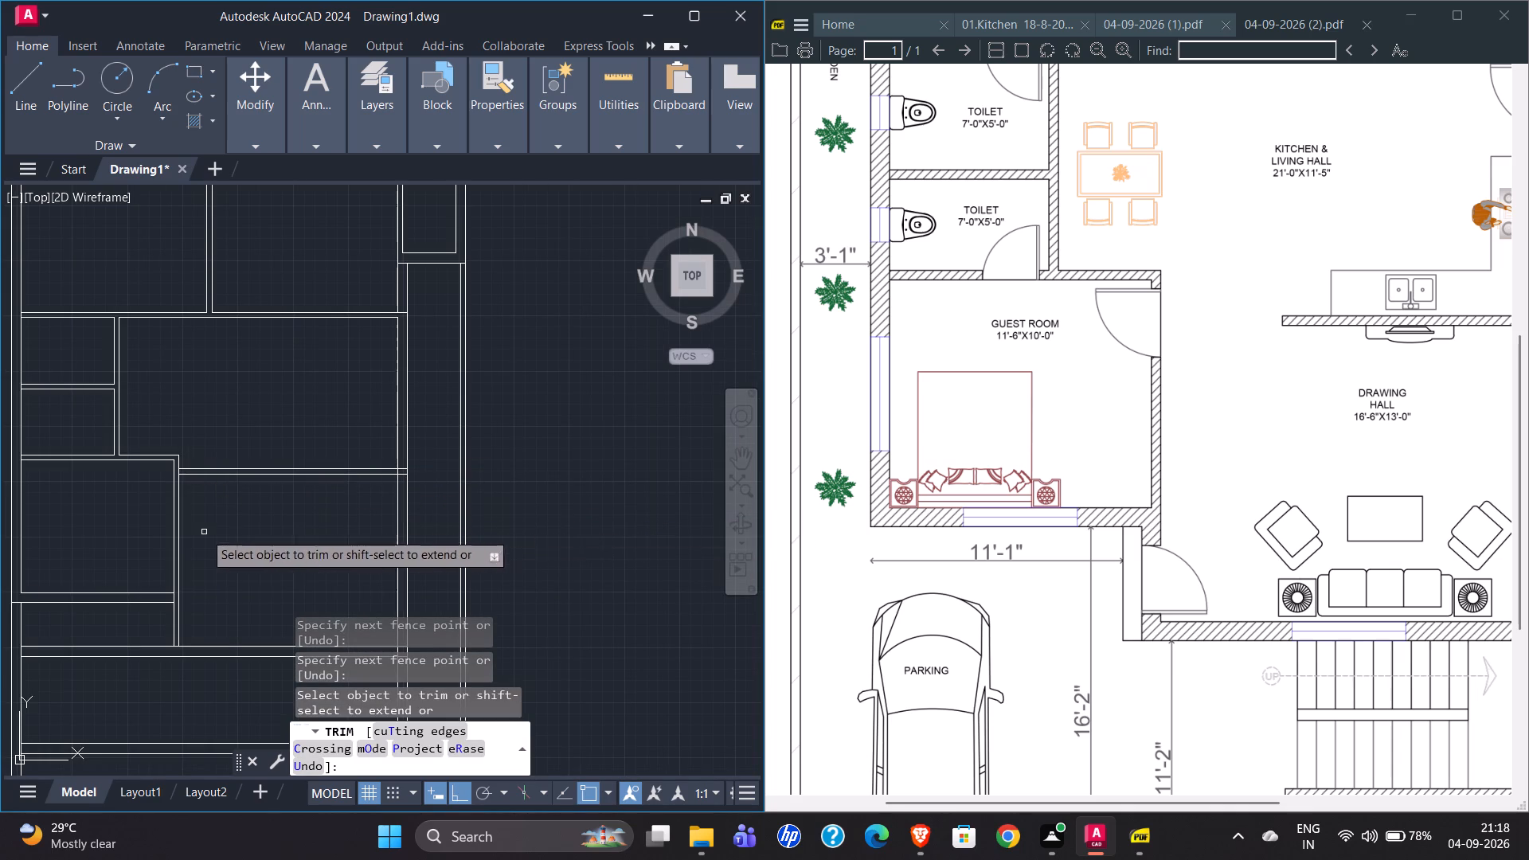
# Trim both lines of the kitchen–drawing hall partition where they run through the thickness of the passage-side wall.
pyautogui.hscroll(3, 1380, 365)
pyautogui.hscroll(-1, 1380, 365)
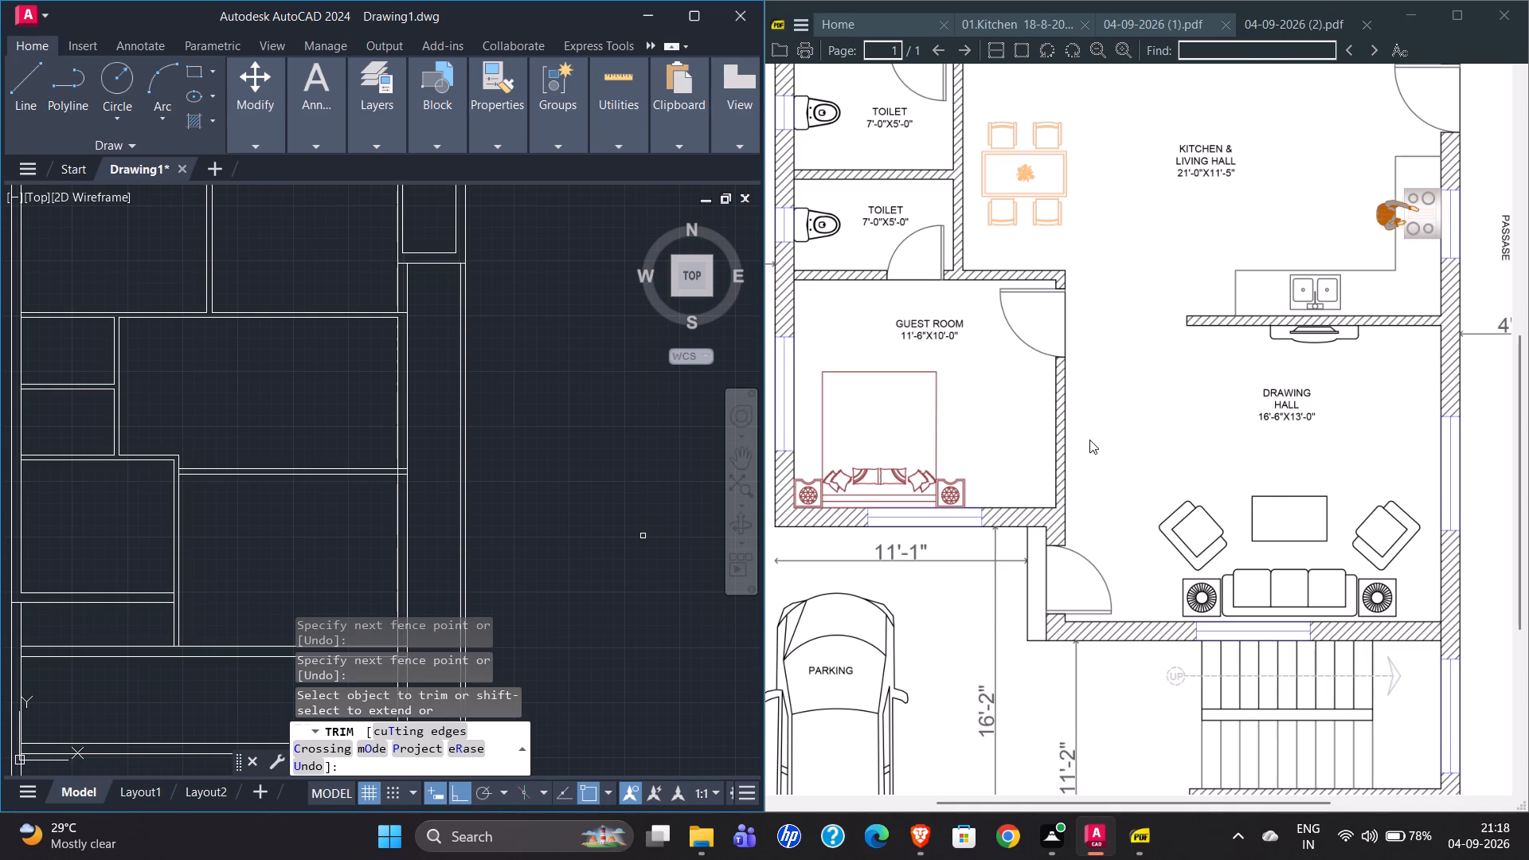
pyautogui.scroll(2, 1089, 440)
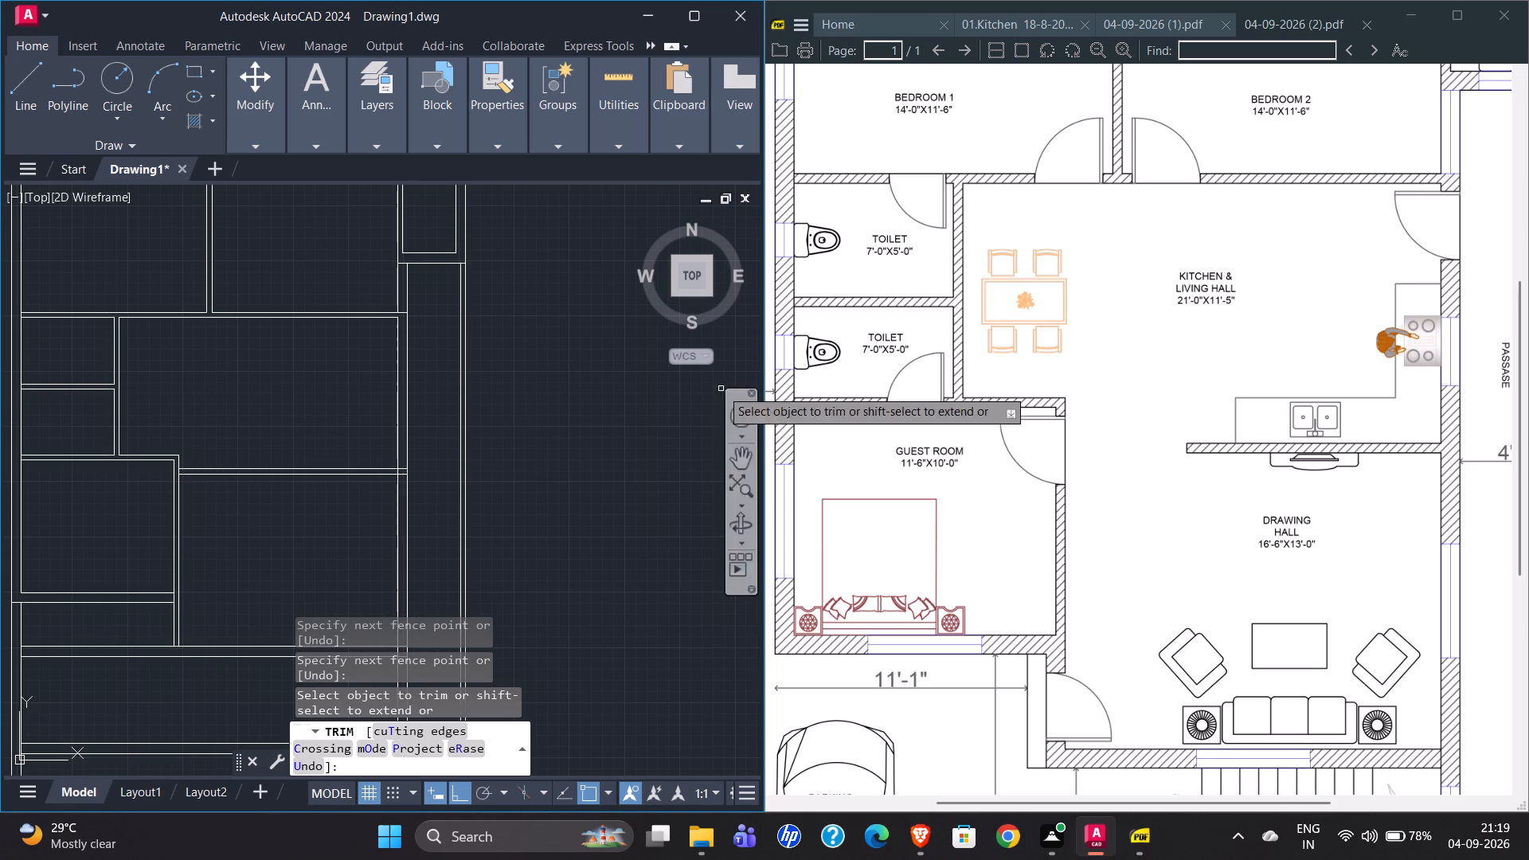
pyautogui.scroll(5, 374, 483)
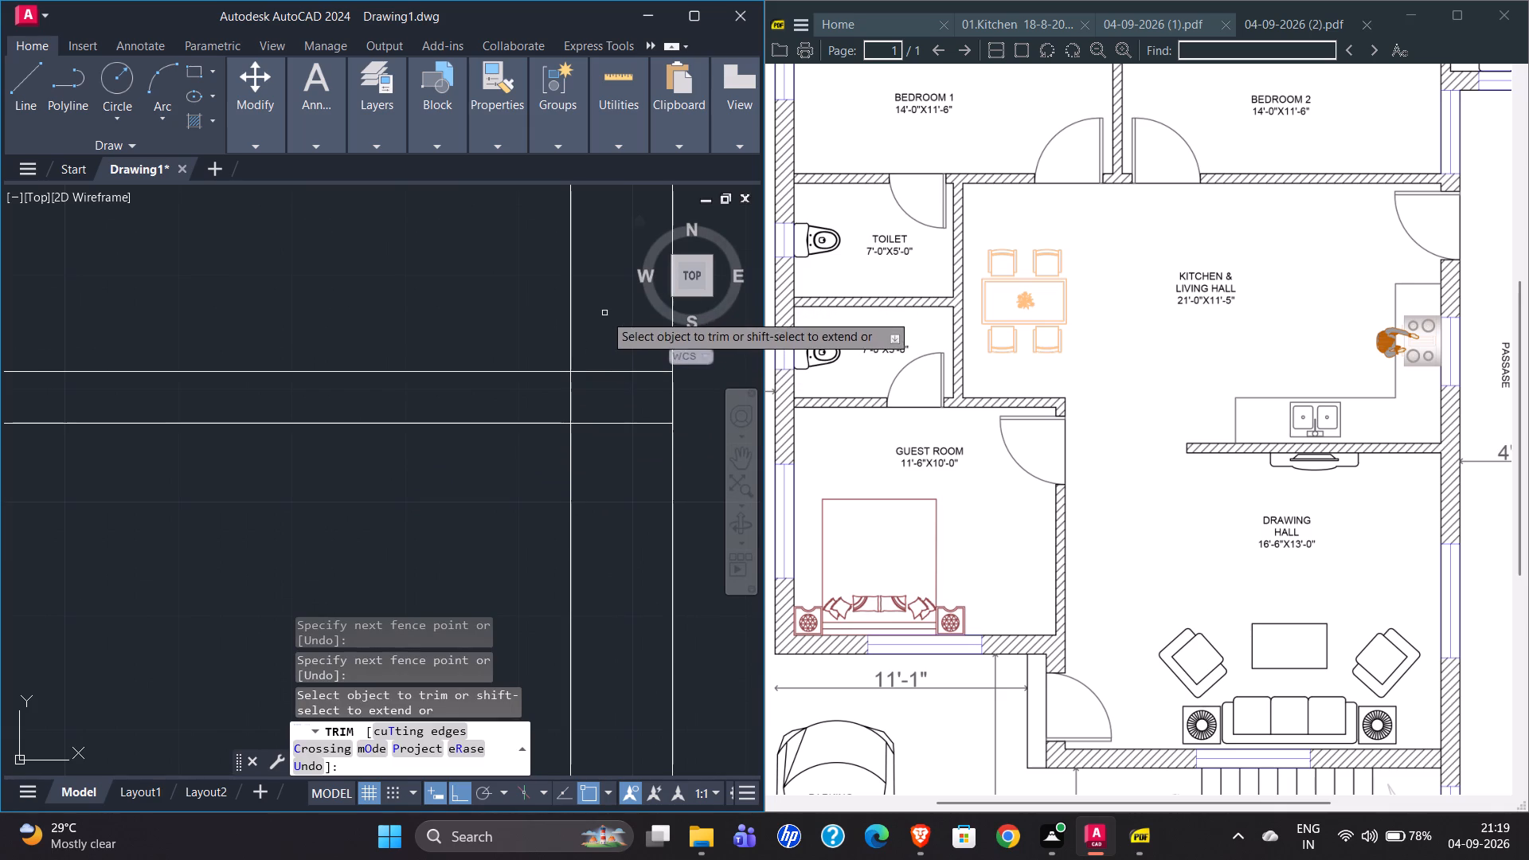
pyautogui.moveTo(604, 314); pyautogui.dragTo(600, 484)
pyautogui.scroll(-4, 440, 468)
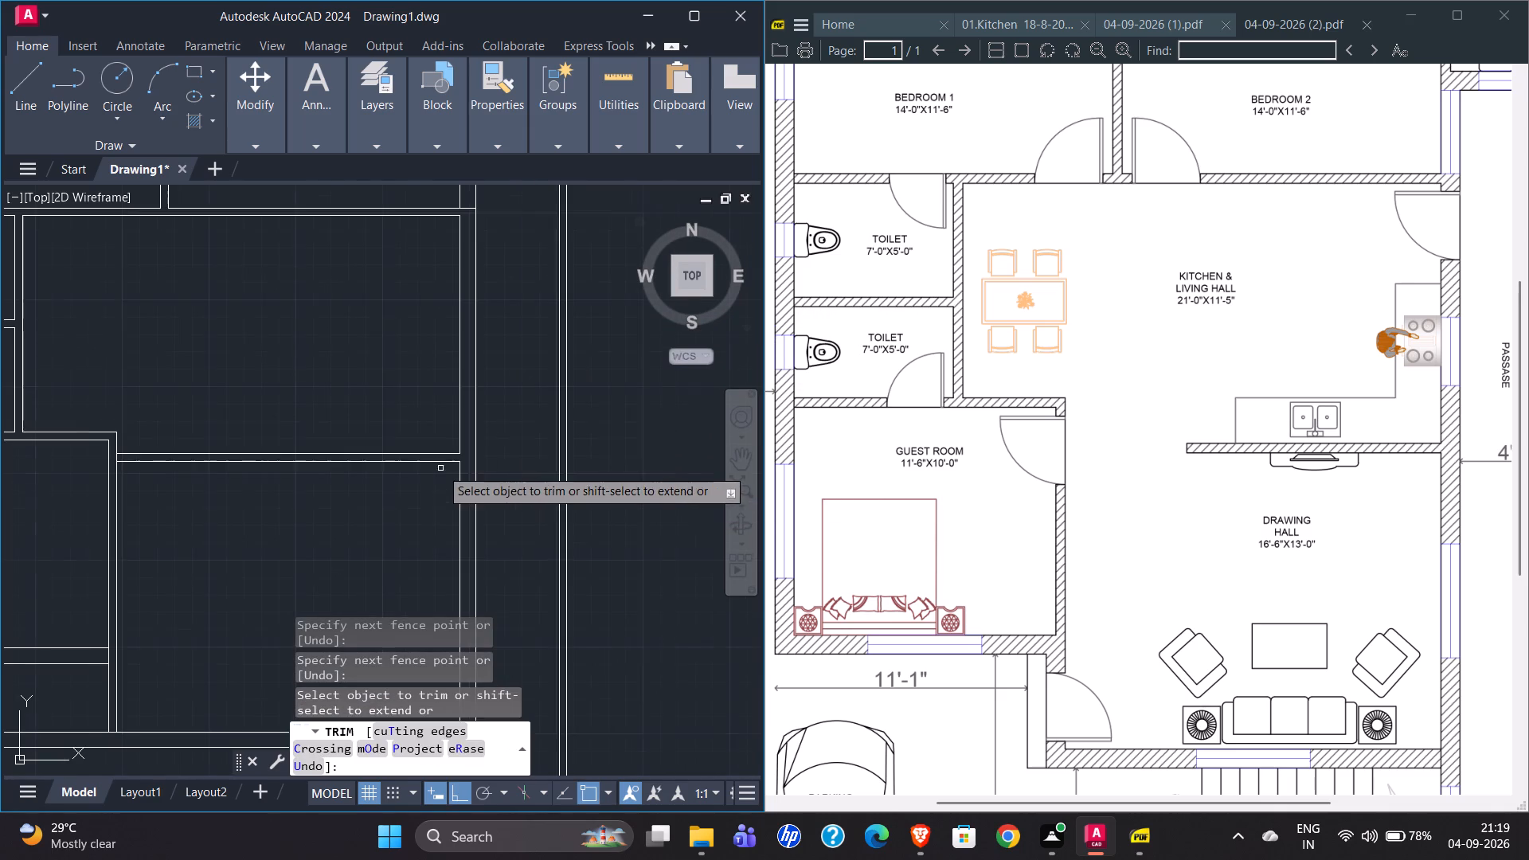
pyautogui.scroll(-2, 510, 411)
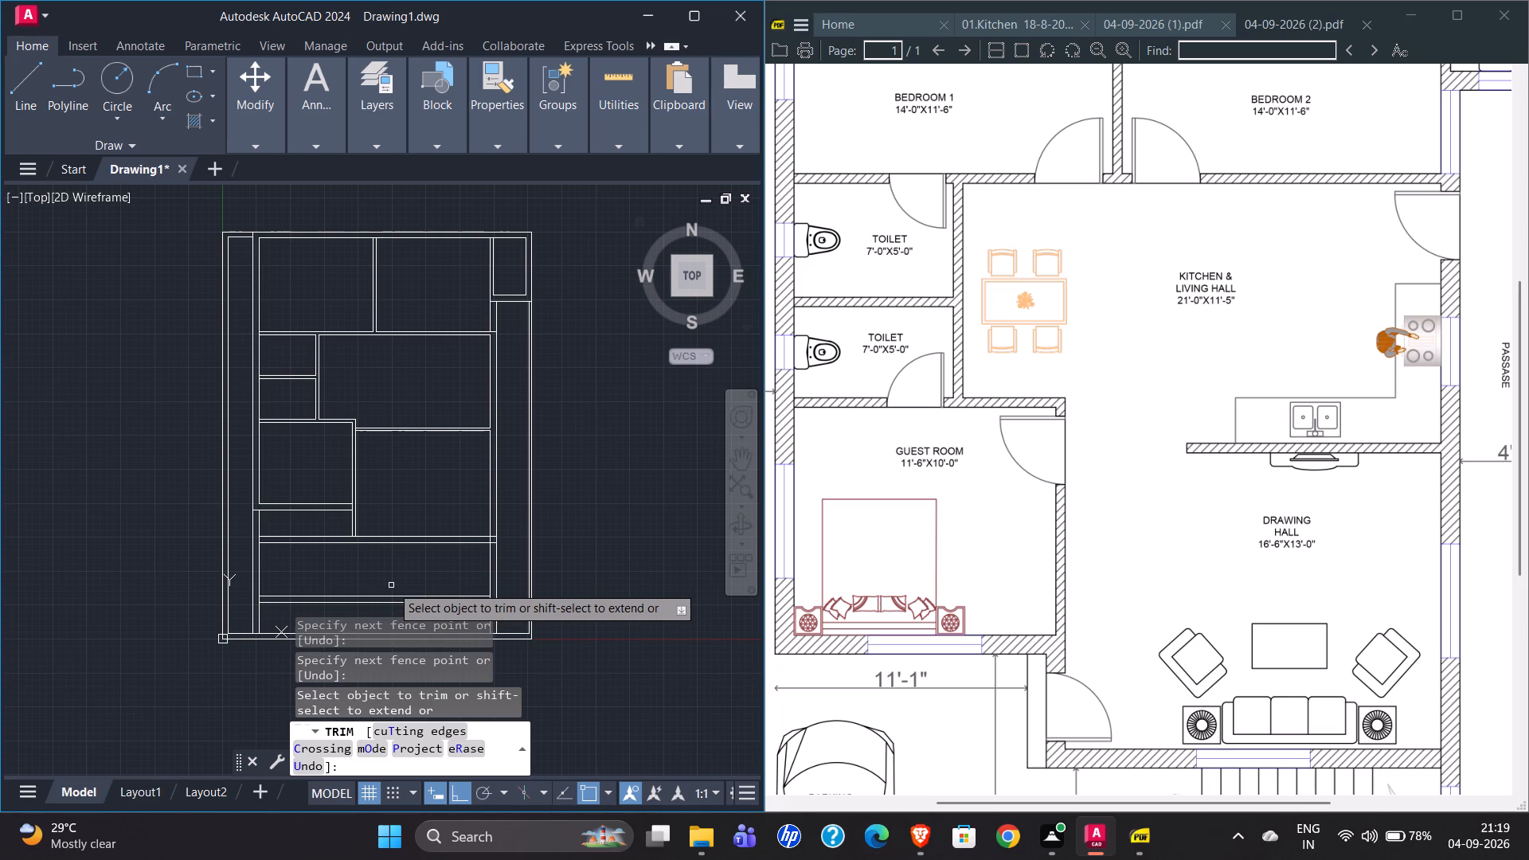
pyautogui.scroll(2, 374, 563)
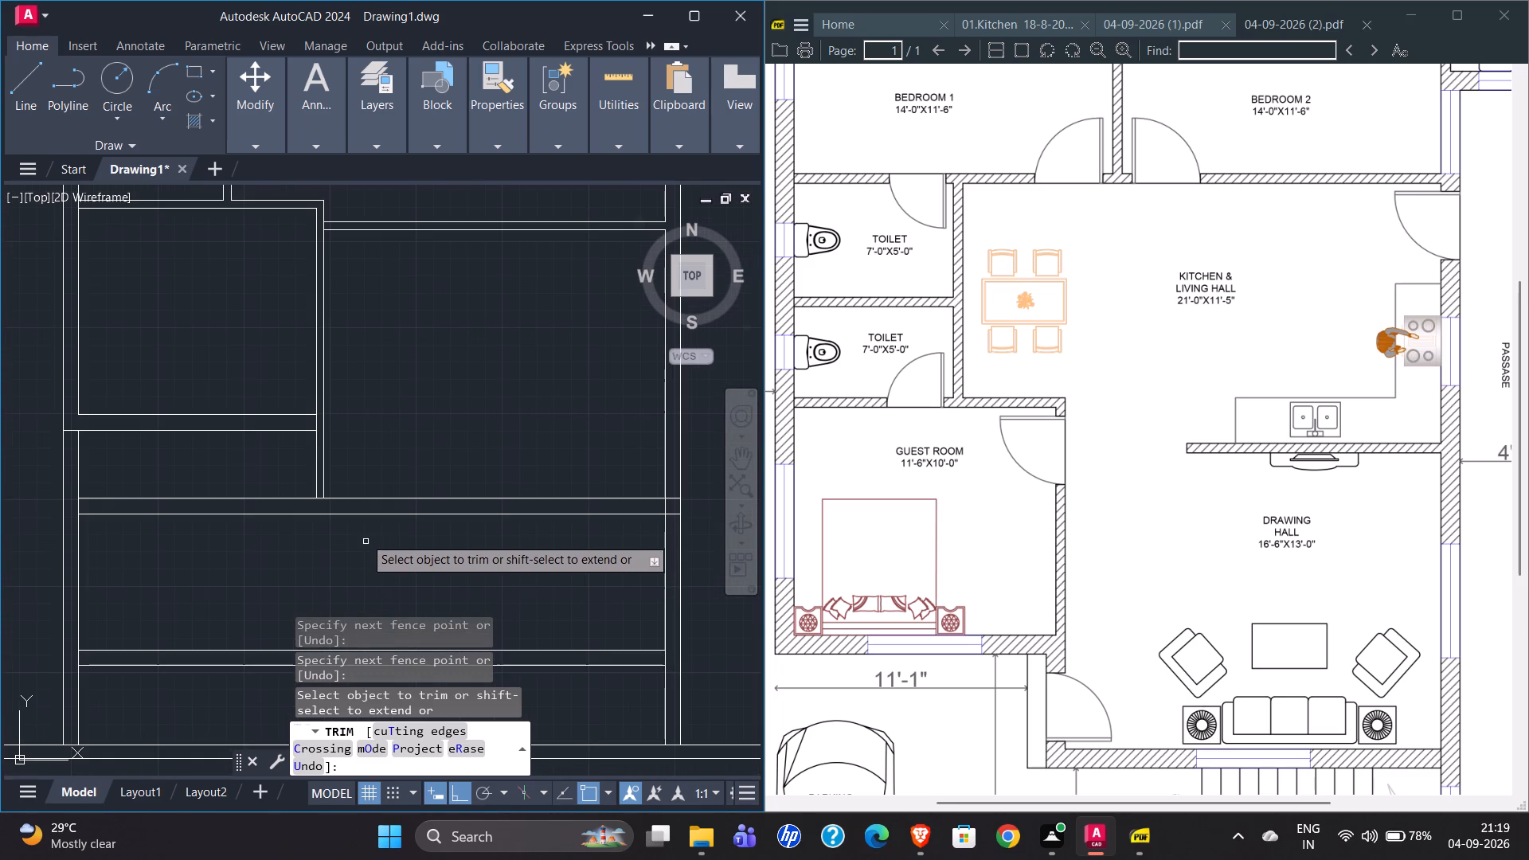
pyautogui.scroll(2, 340, 444)
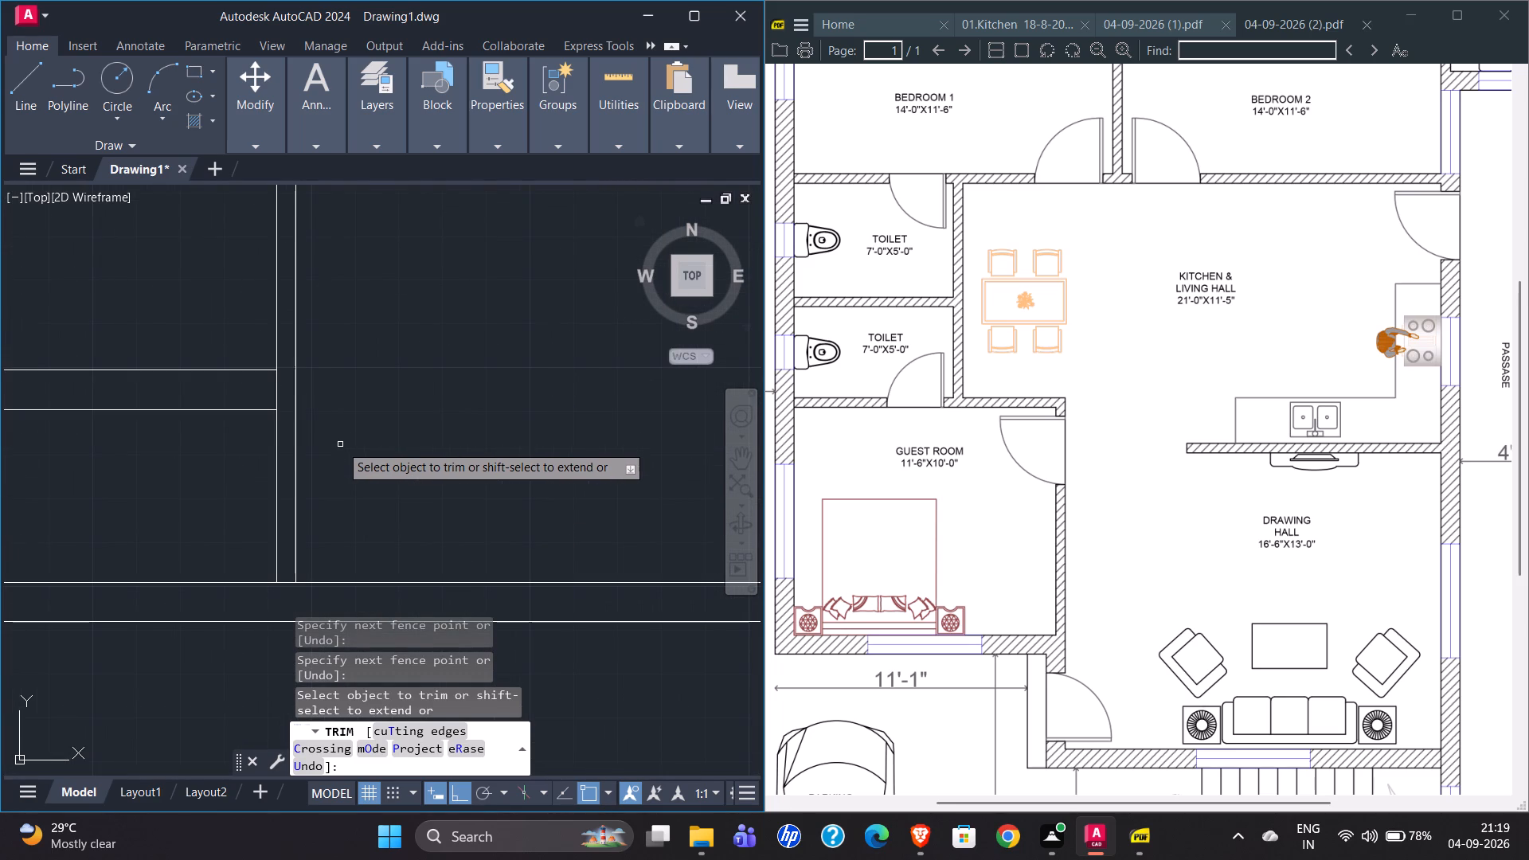
pyautogui.press('Escape')
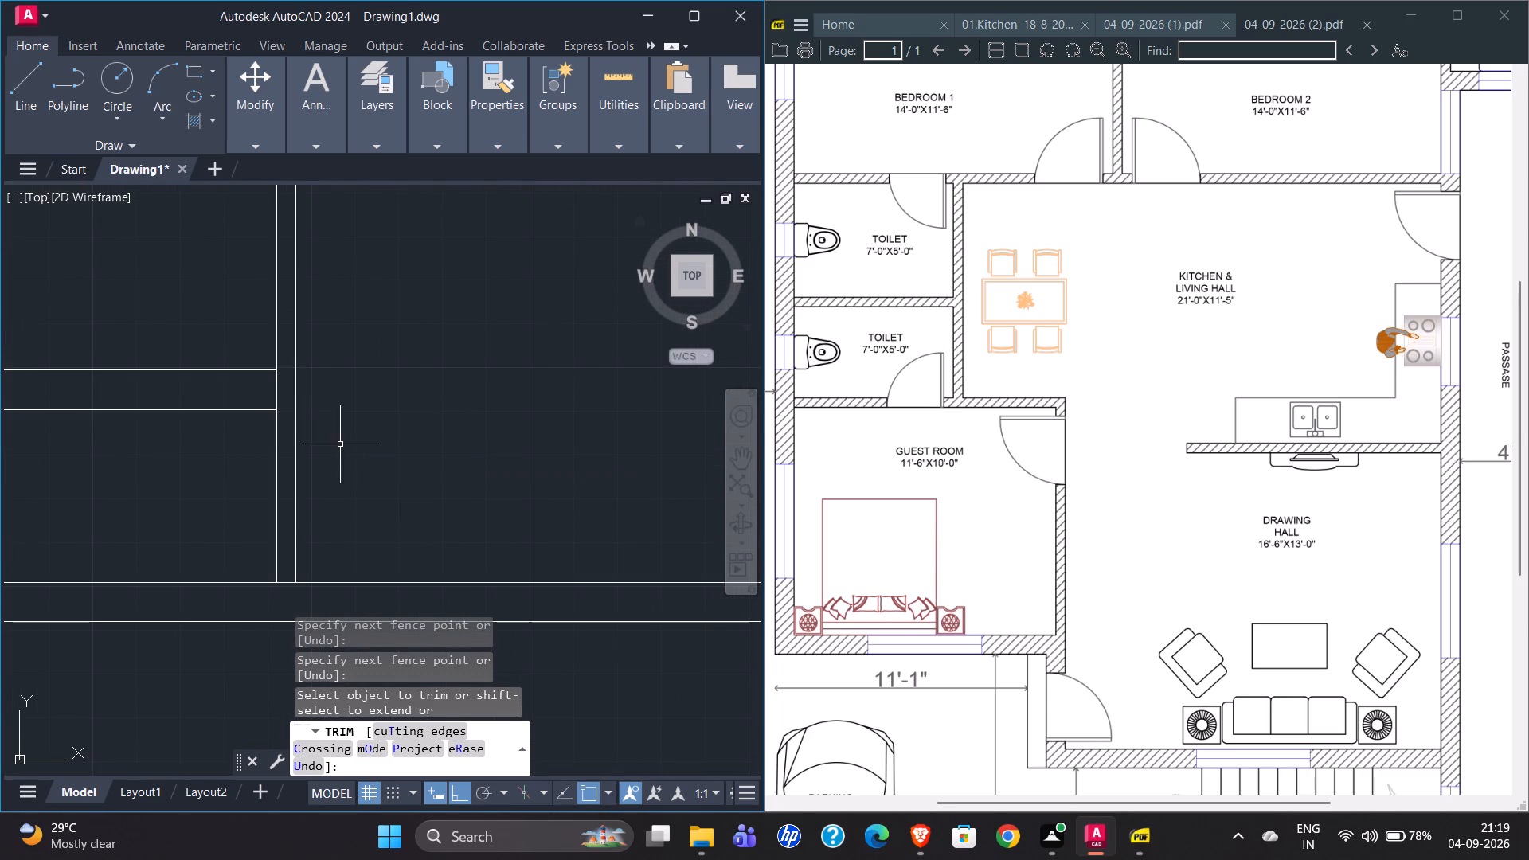
pyautogui.click(275, 456)
pyautogui.press('Escape')
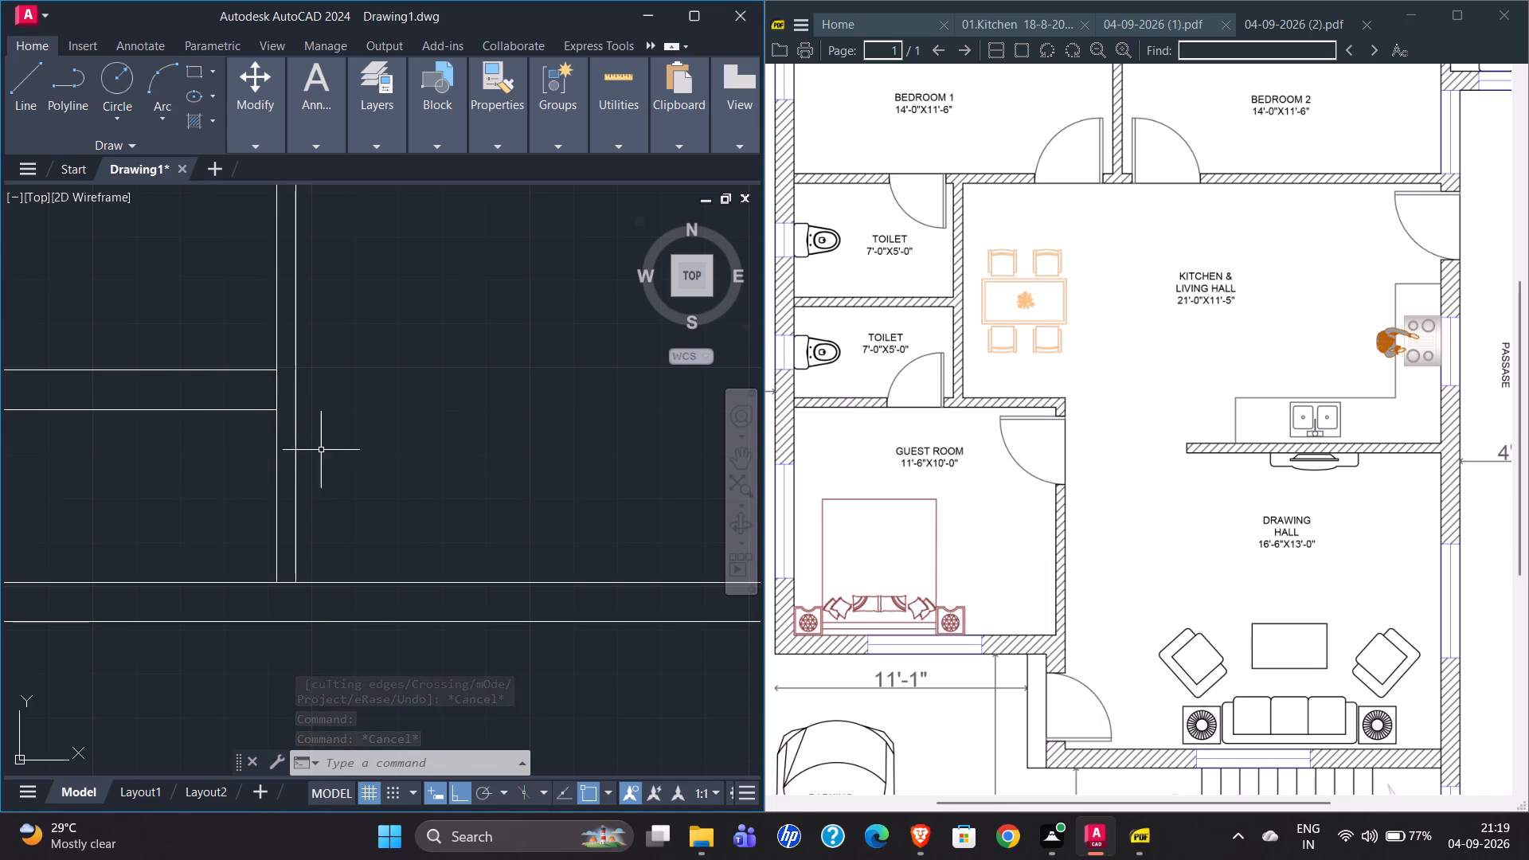
# Draw a 3'-3.5" vertical line from the guest room's lower wall to the drawing hall's lower wall, tracked 4.5" toward the parking from their corner.
pyautogui.click(22, 76)
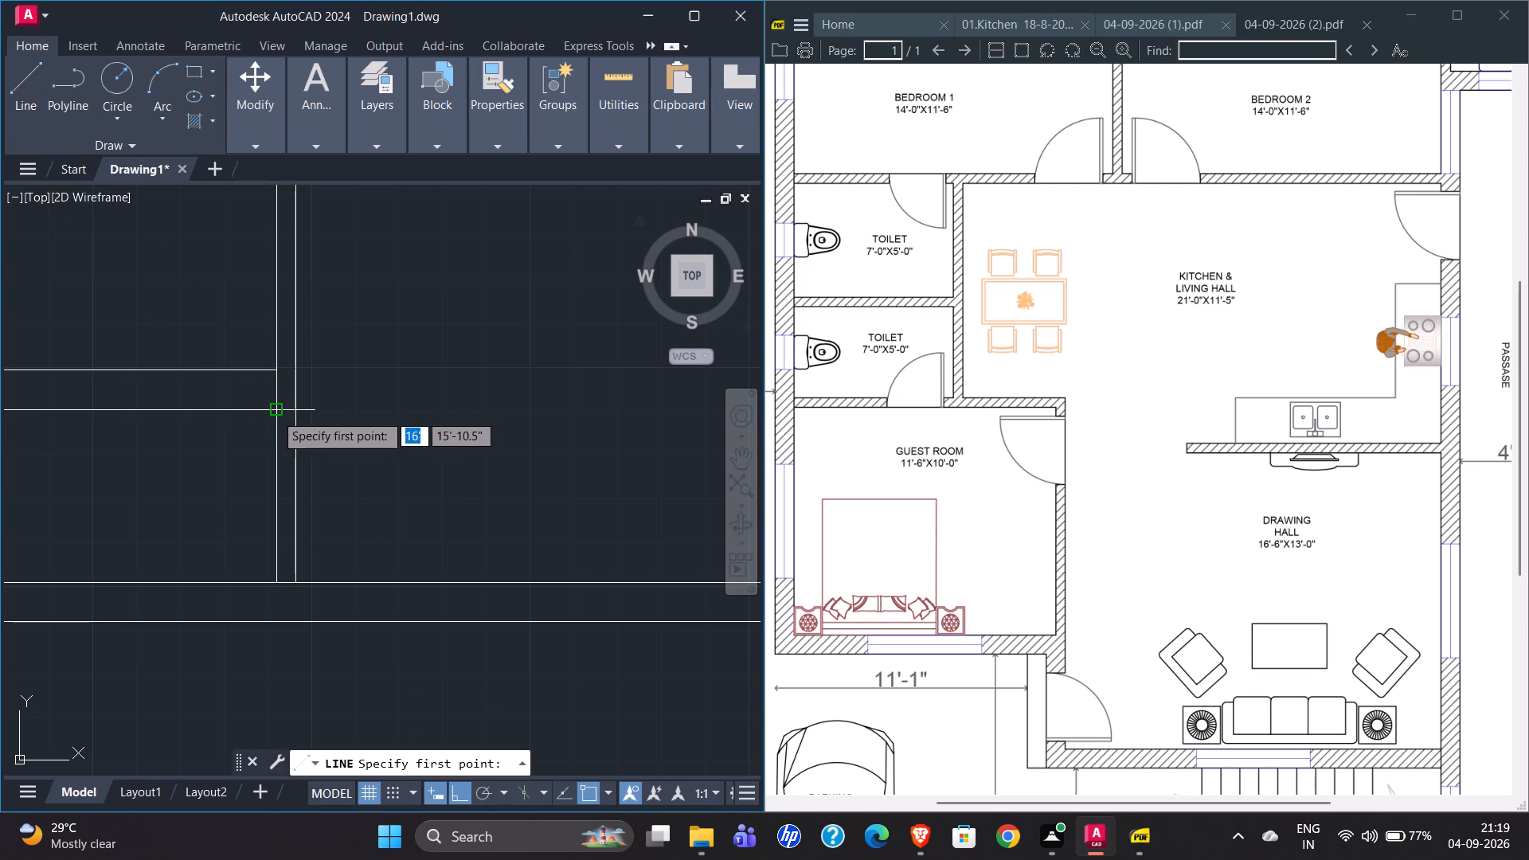
pyautogui.press('t')
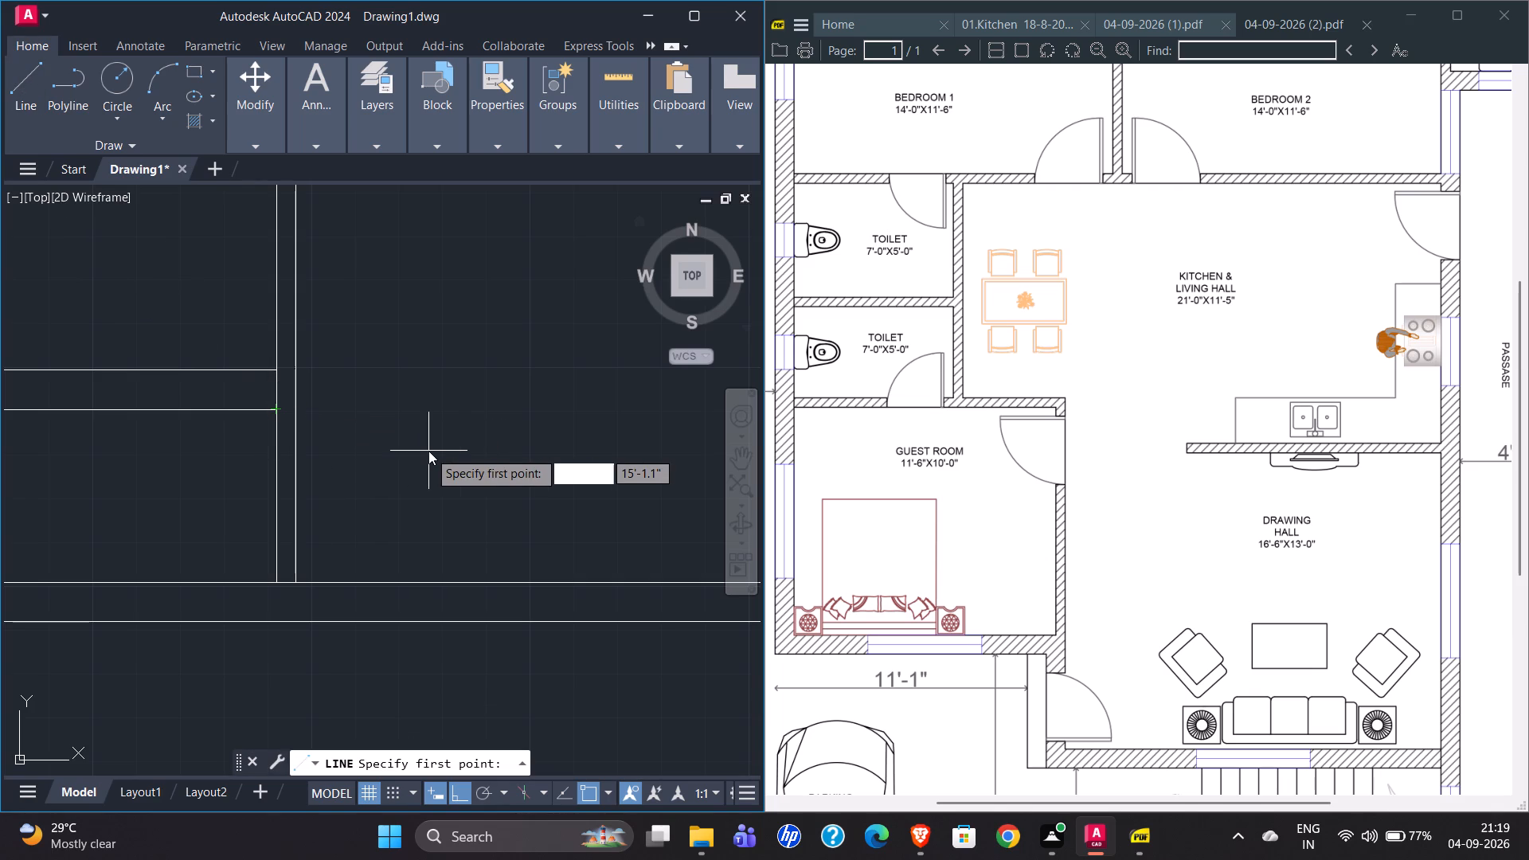
pyautogui.press('k')
pyautogui.press('Return')
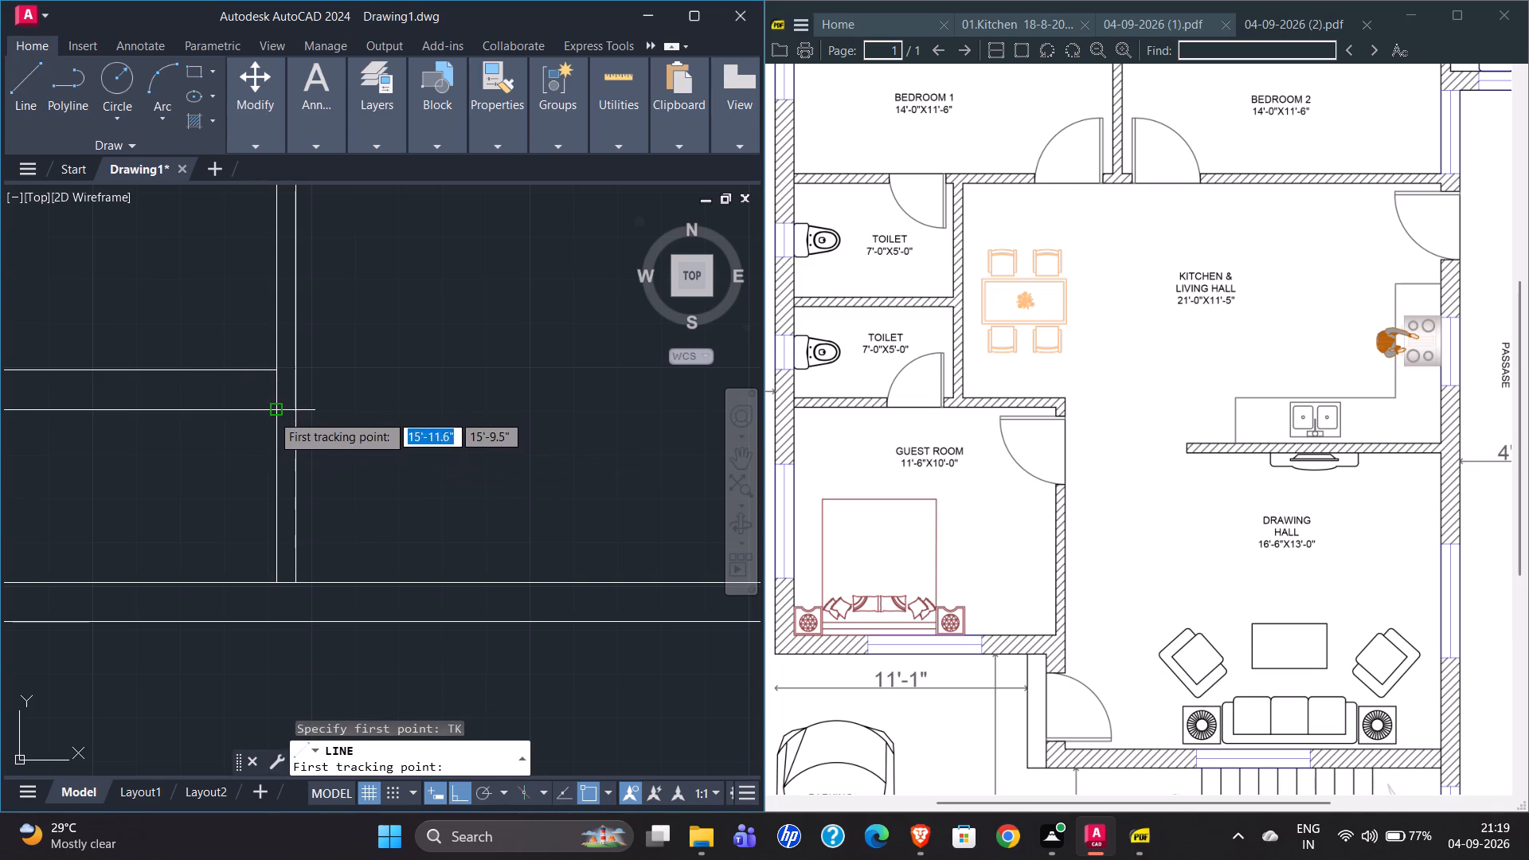
pyautogui.click(271, 413)
pyautogui.write('4.5"')
pyautogui.press('Return')
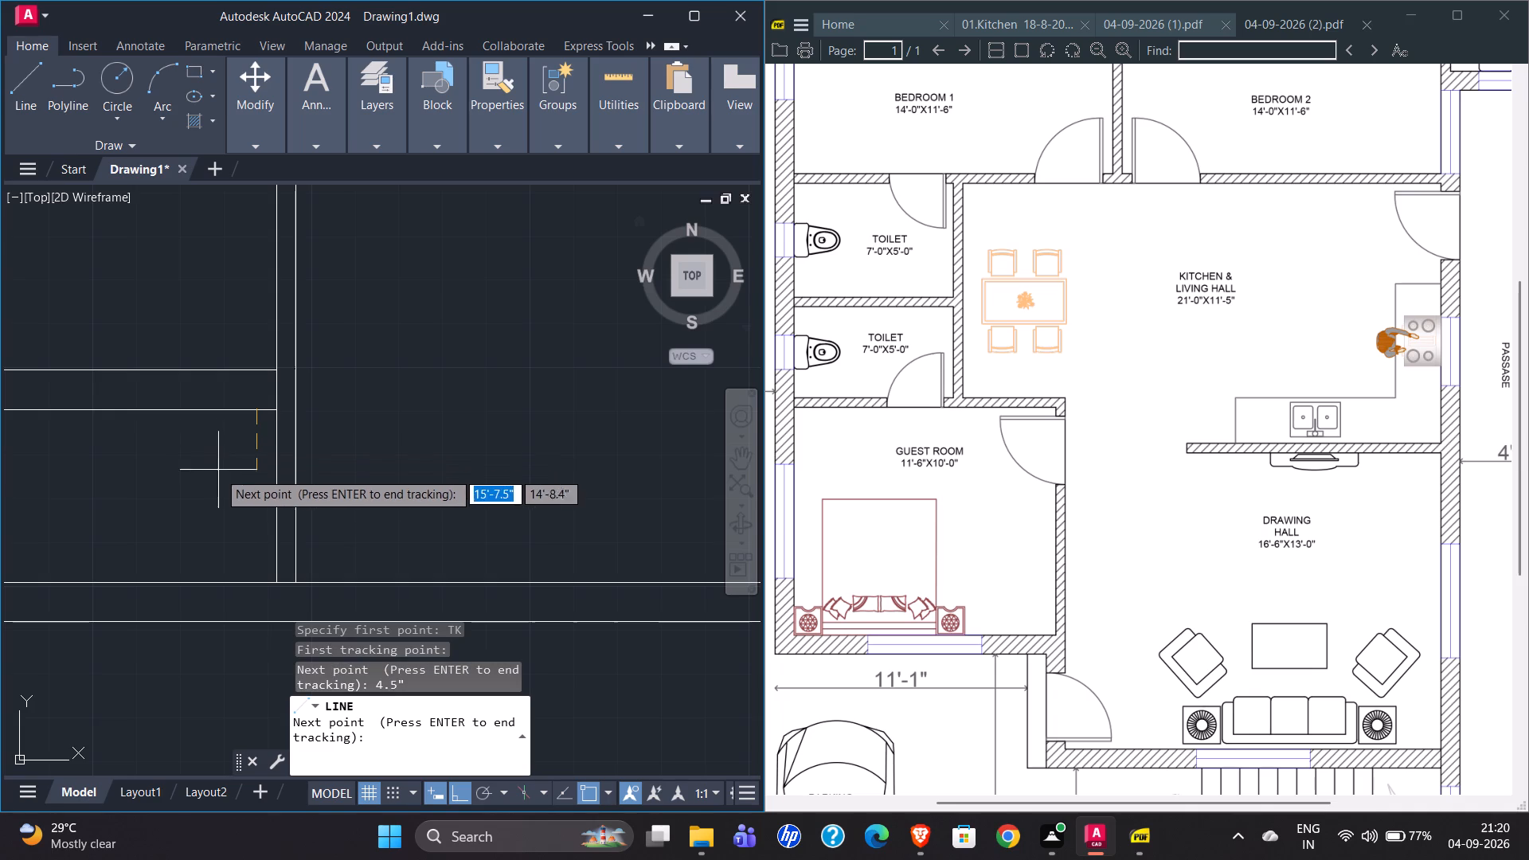
pyautogui.press('Return')
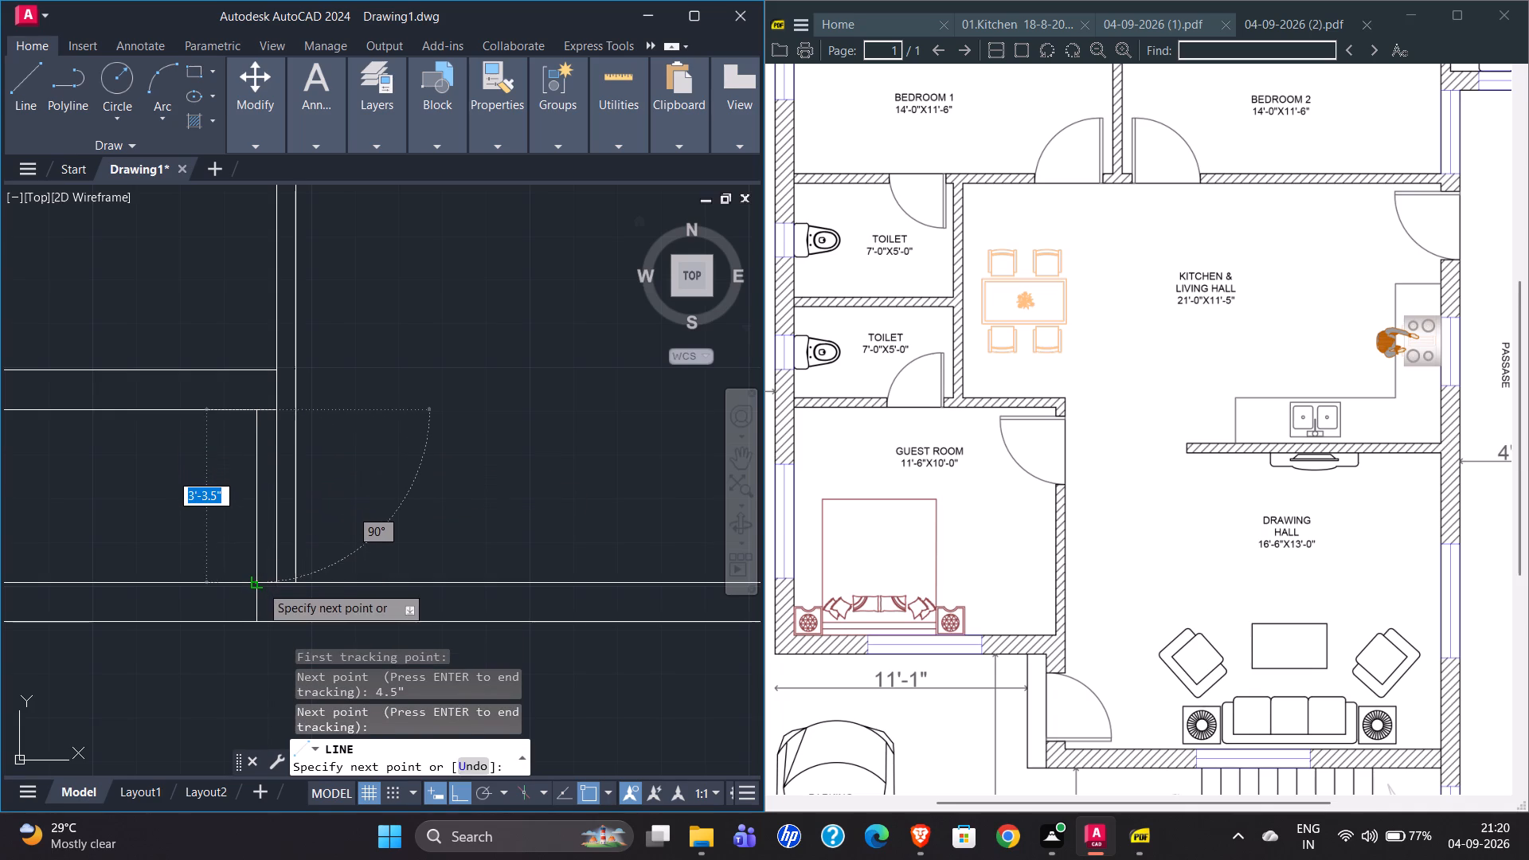
pyautogui.click(260, 585)
pyautogui.press('Escape')
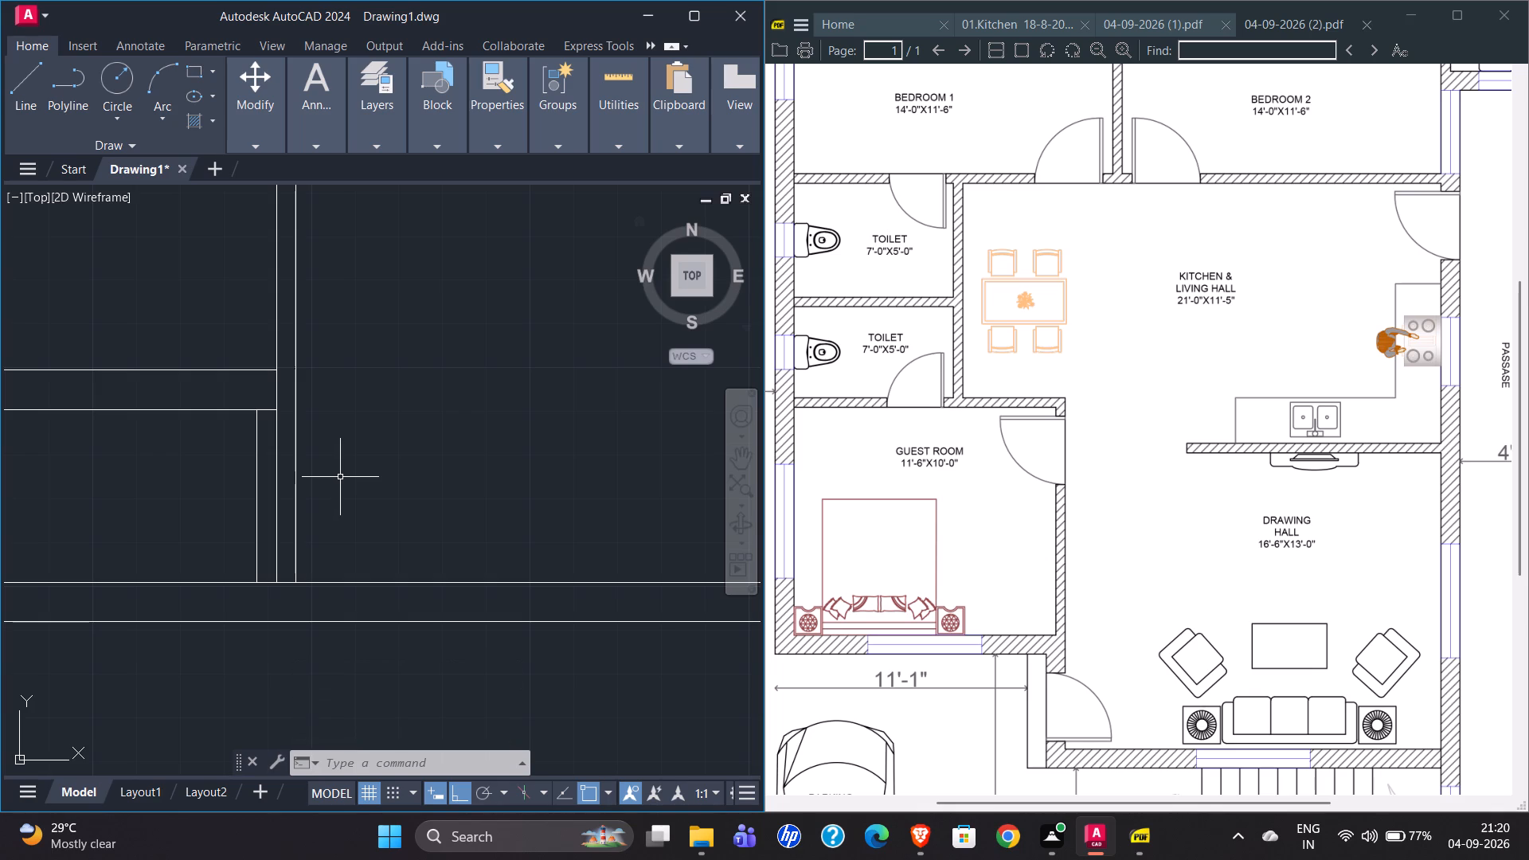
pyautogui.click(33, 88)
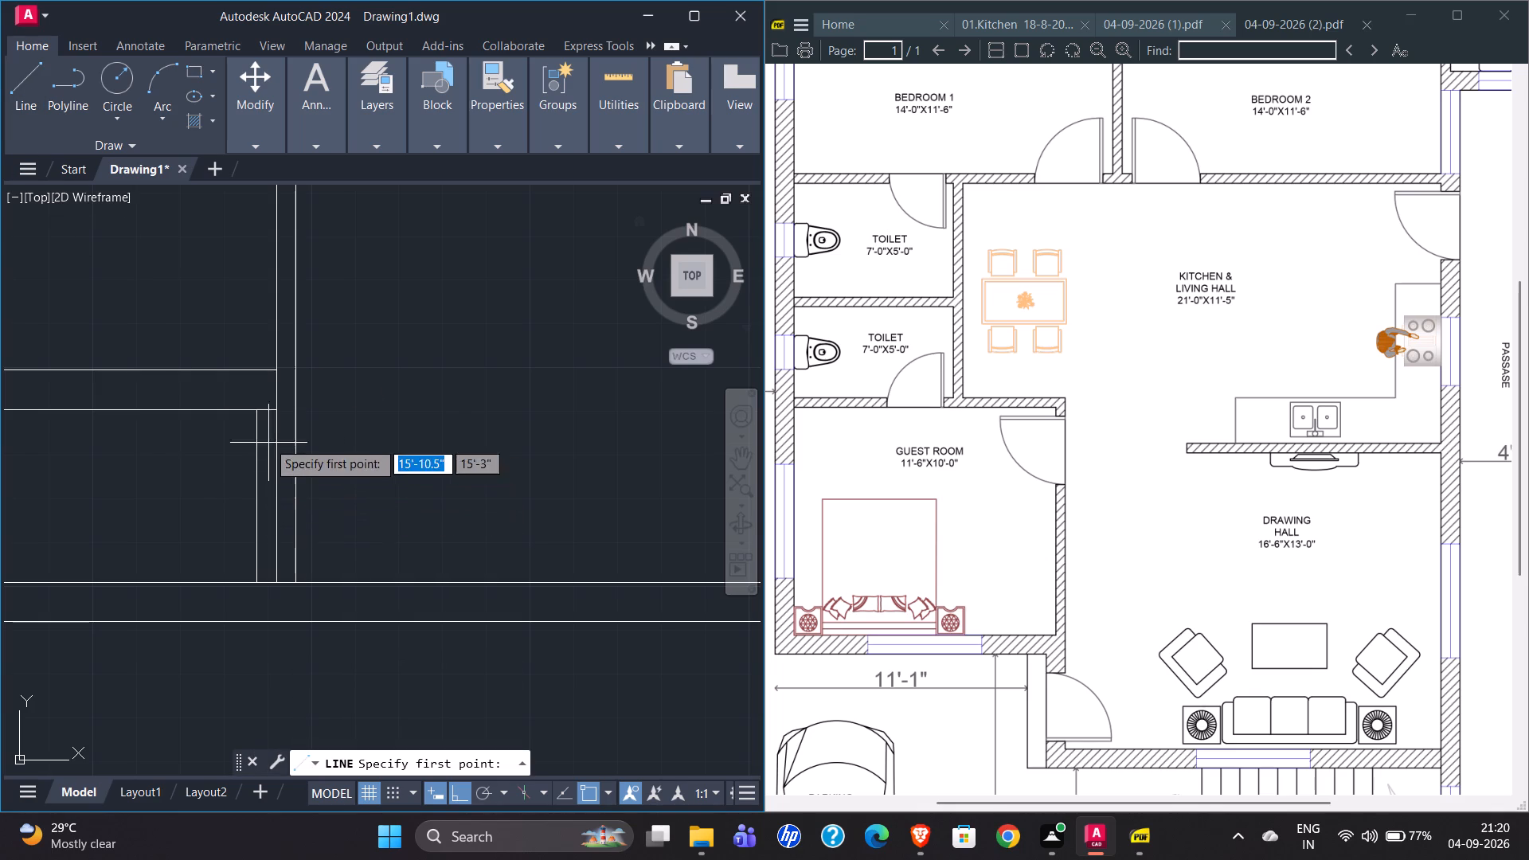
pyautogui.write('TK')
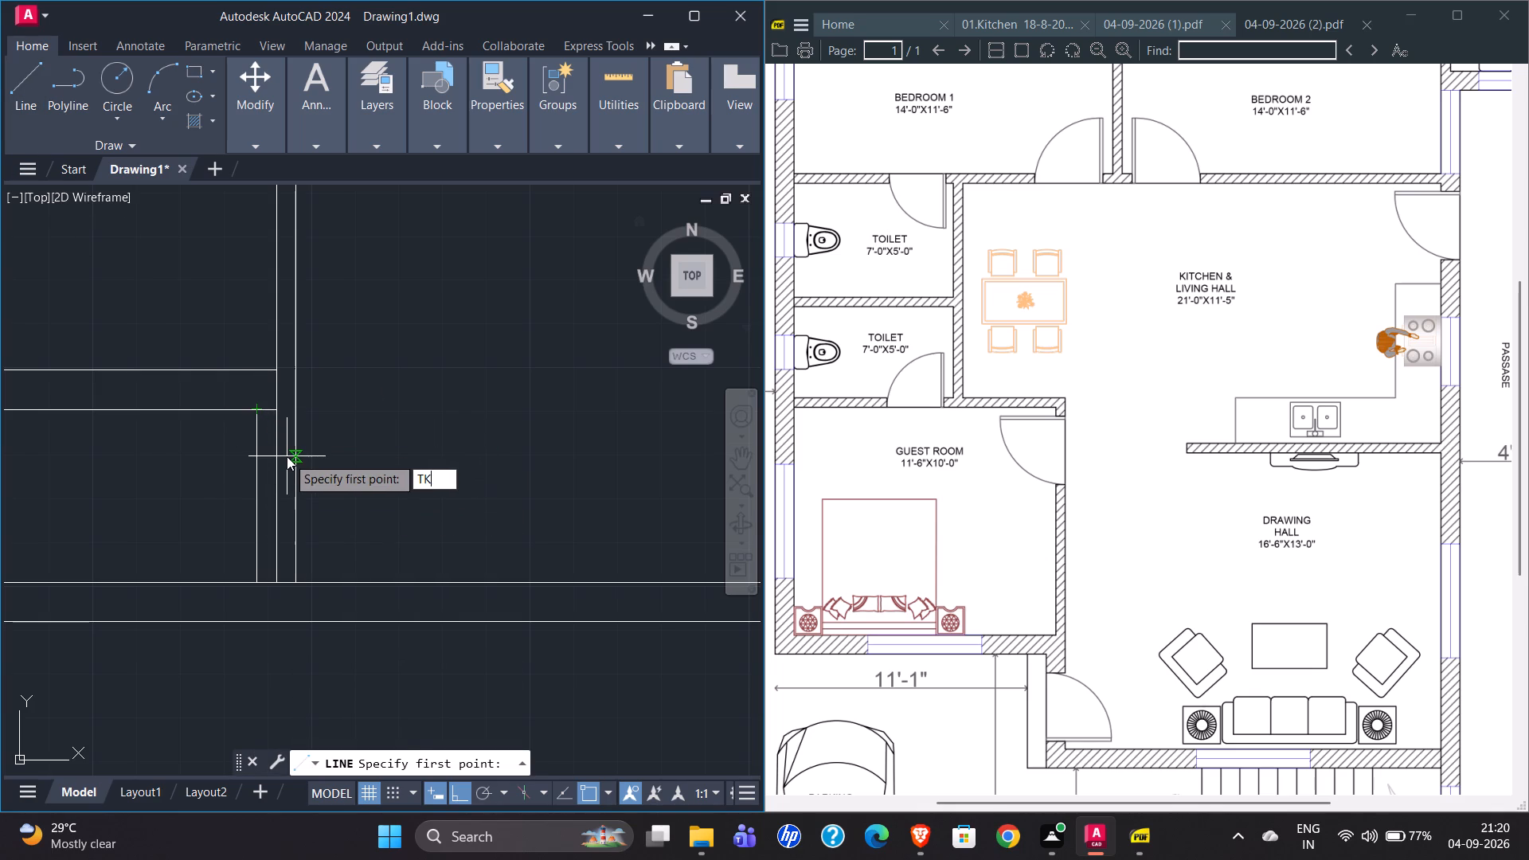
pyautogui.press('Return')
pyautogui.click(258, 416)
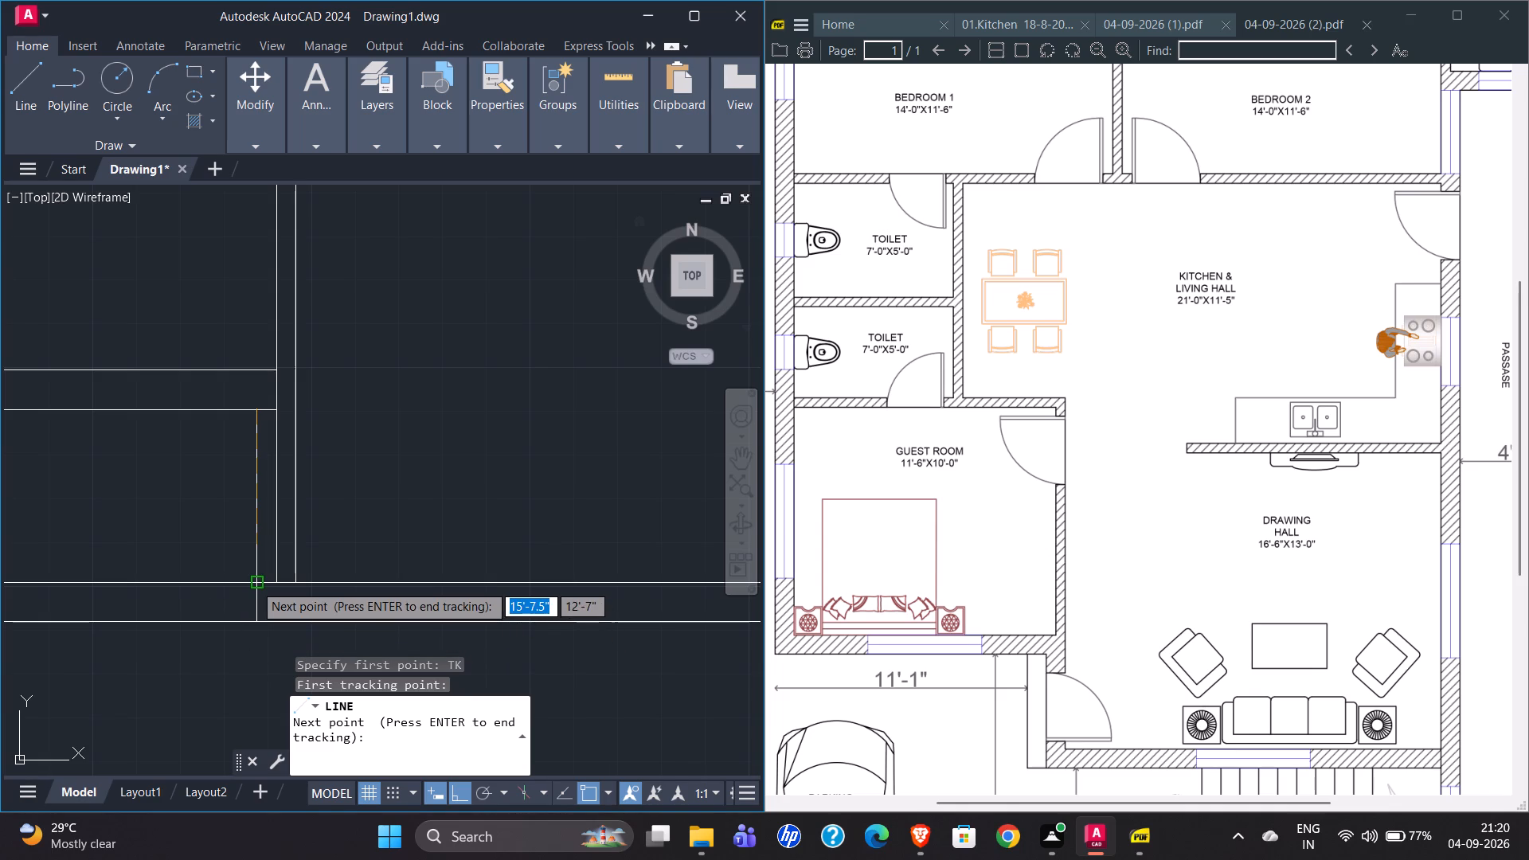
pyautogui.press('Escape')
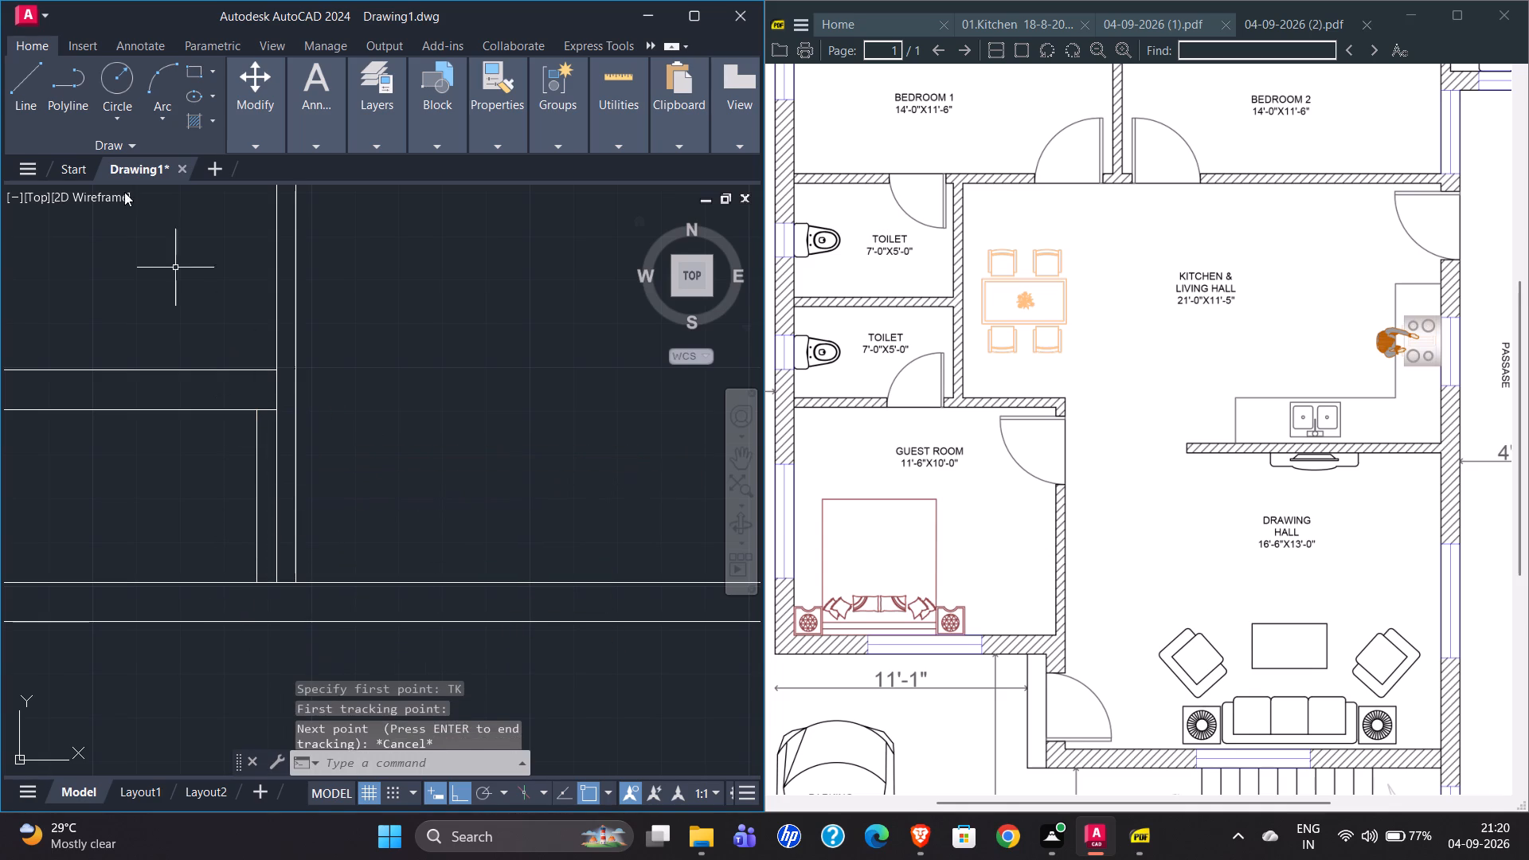
# Check the distance from the entrance wall's upper outer corner to the front plot boundary against the PDF plan, using a temporary line.
pyautogui.click(37, 94)
pyautogui.click(255, 412)
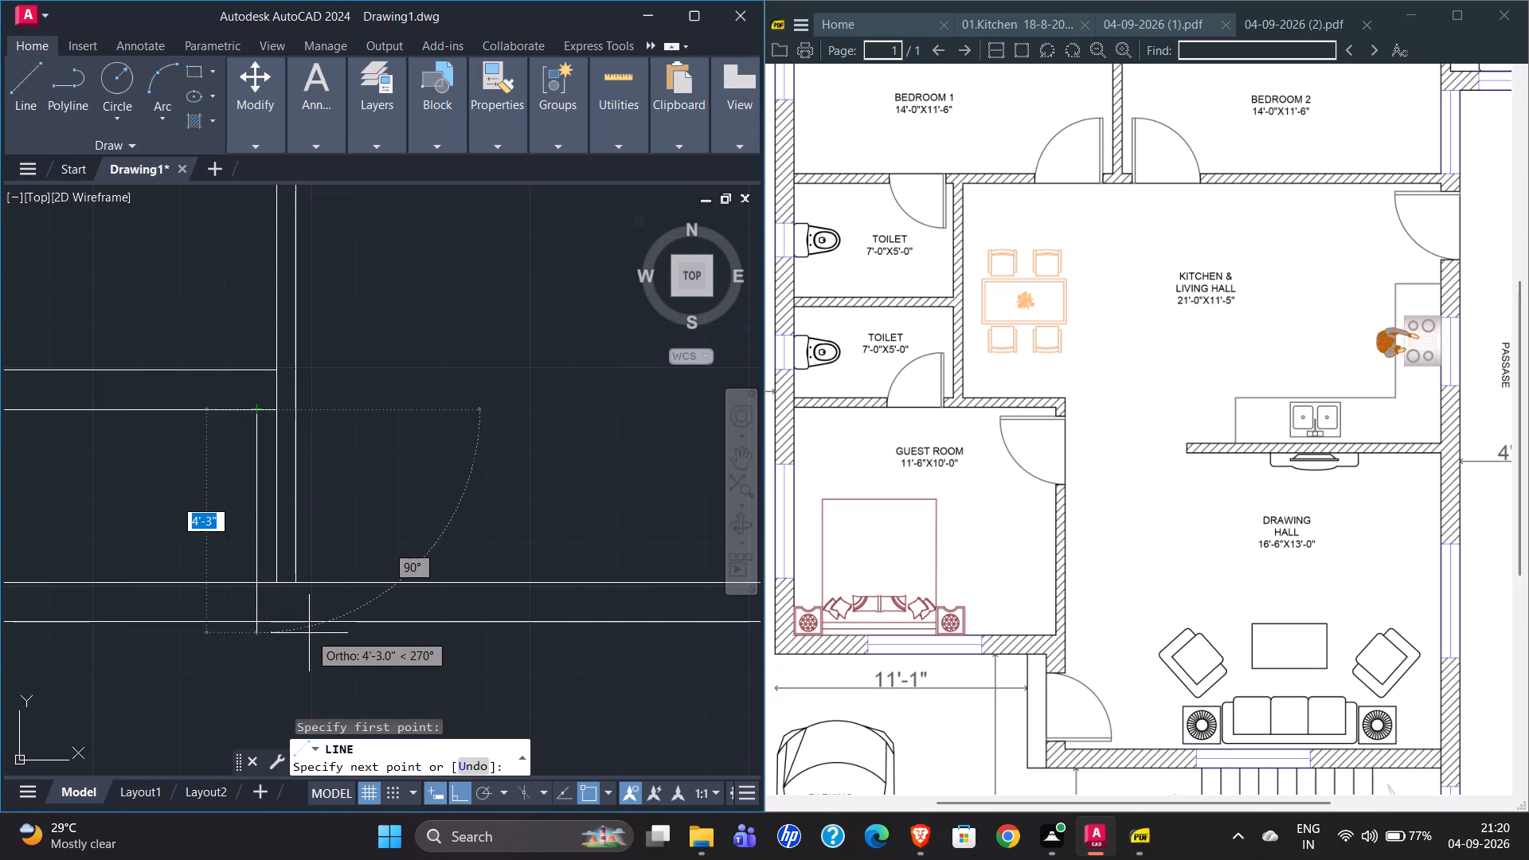
pyautogui.scroll(-3, 1050, 585)
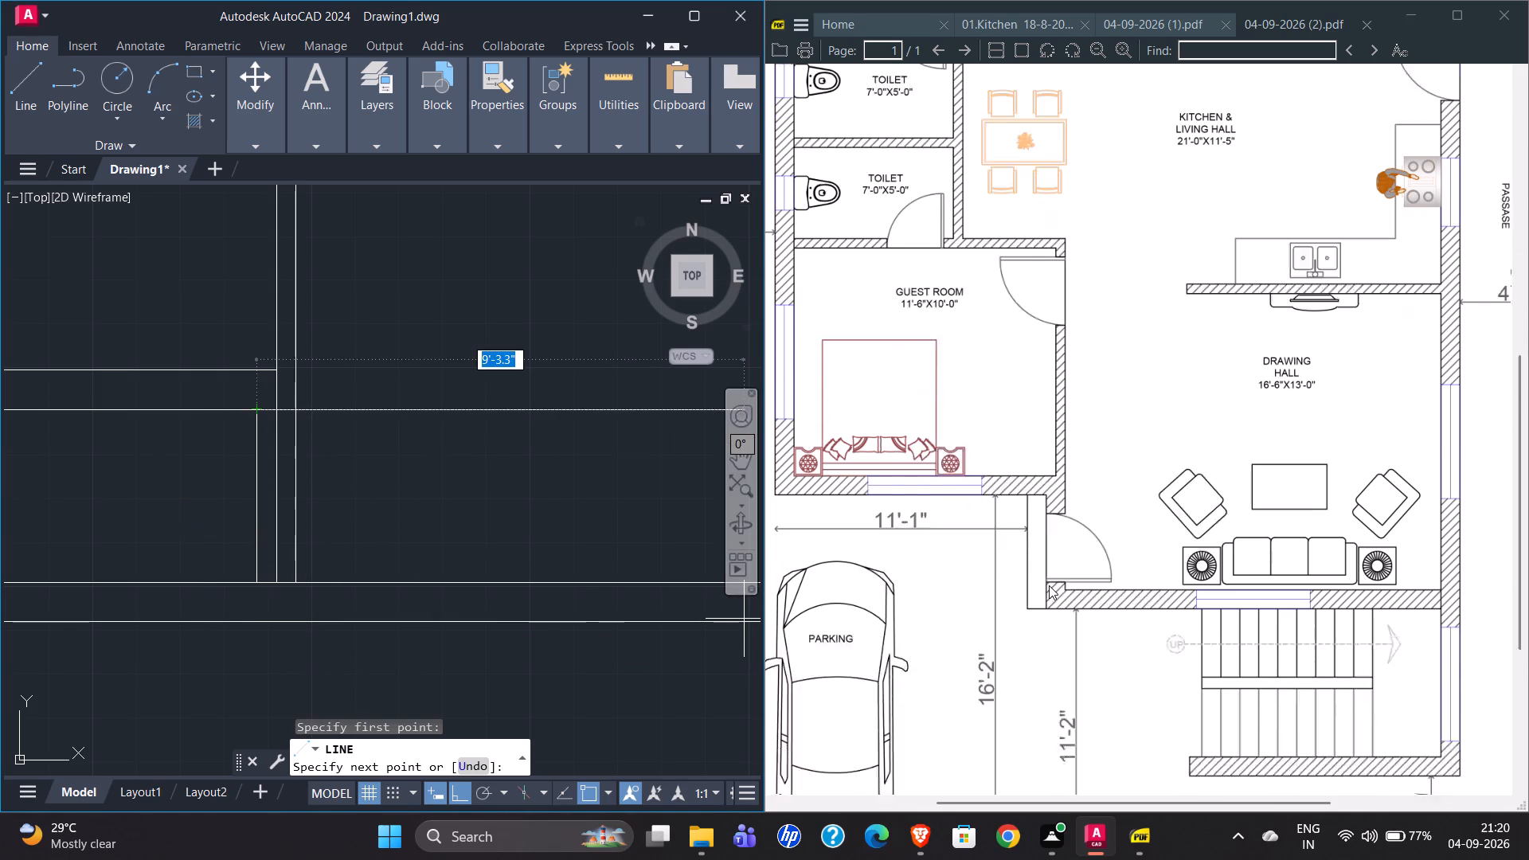
pyautogui.scroll(-4, 1049, 585)
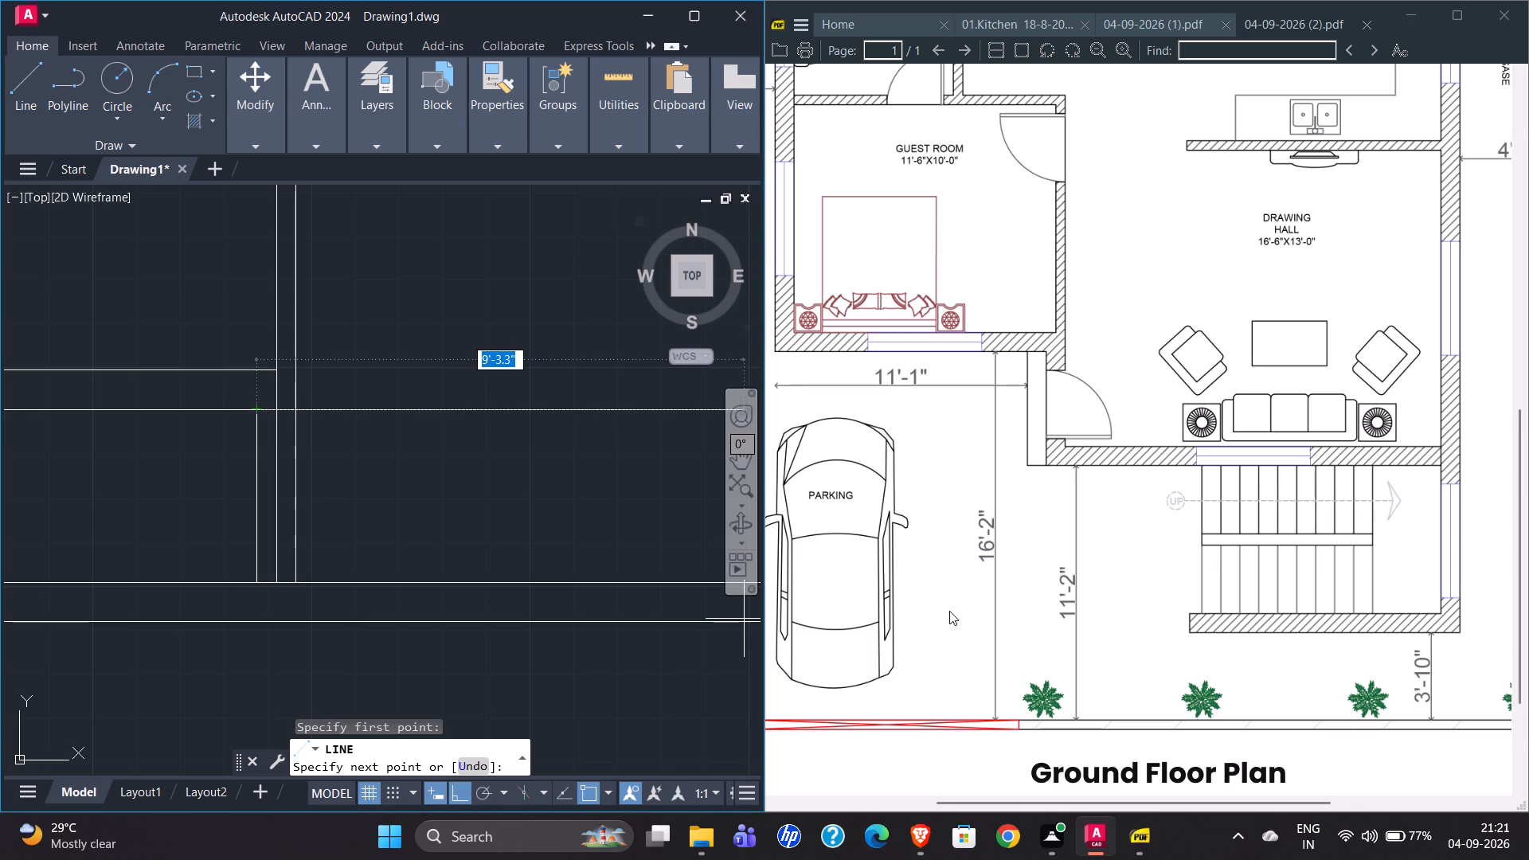
pyautogui.scroll(-2, 444, 436)
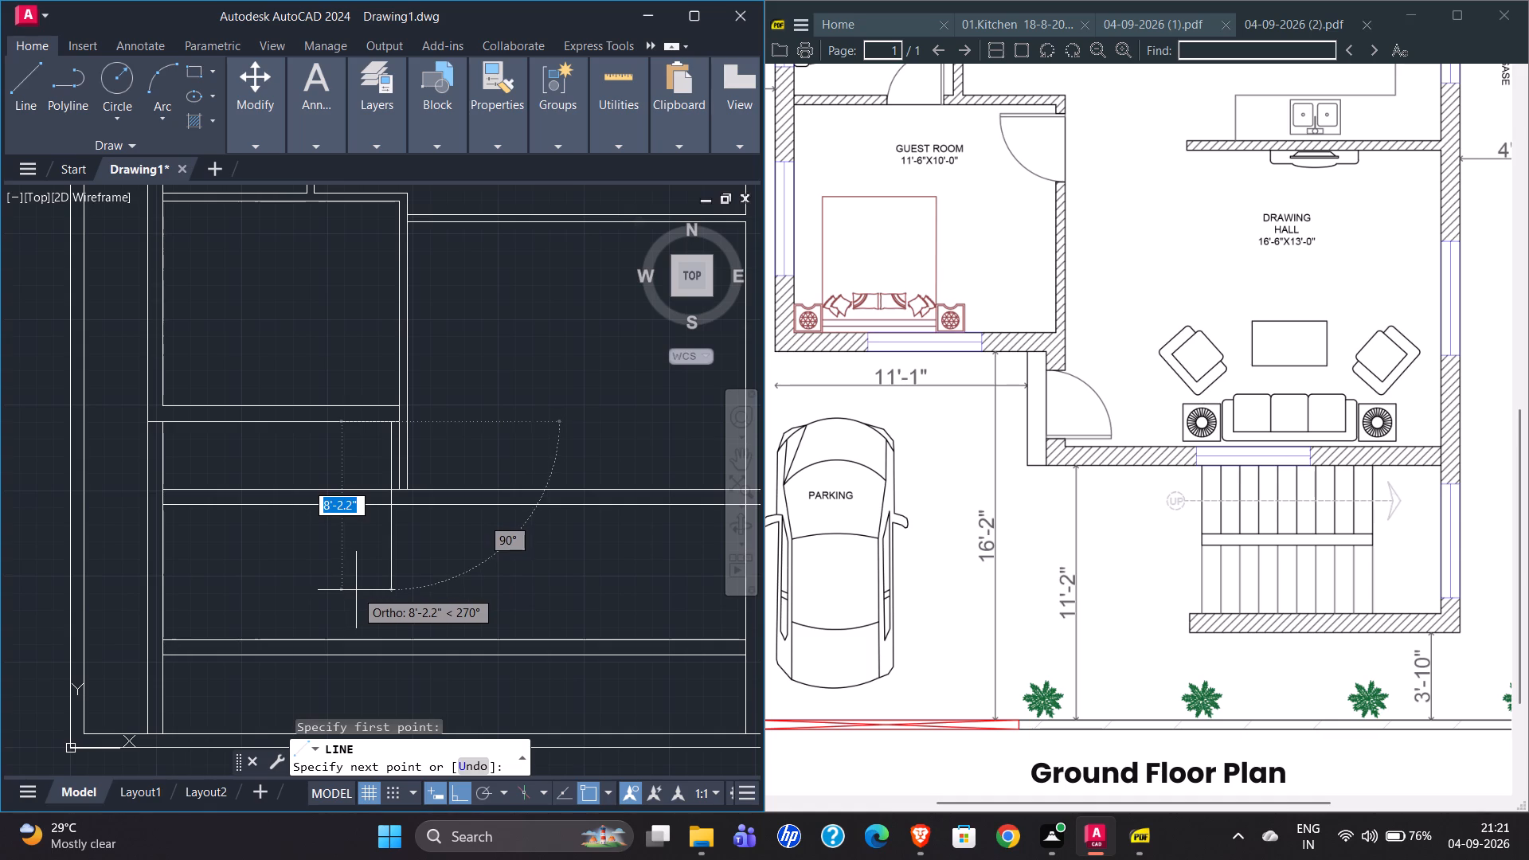
pyautogui.press('Escape')
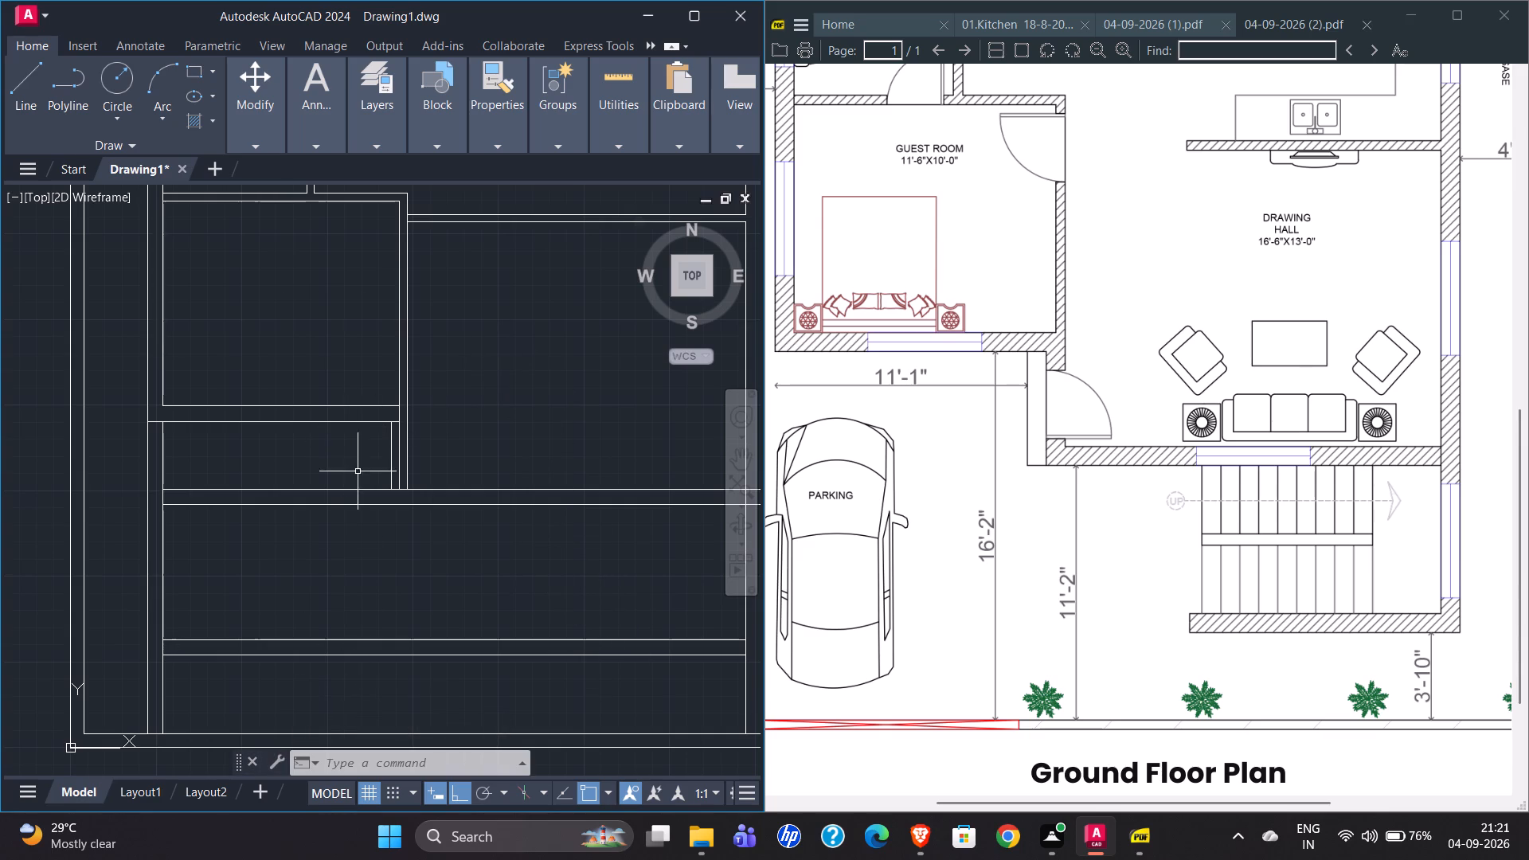
pyautogui.click(25, 96)
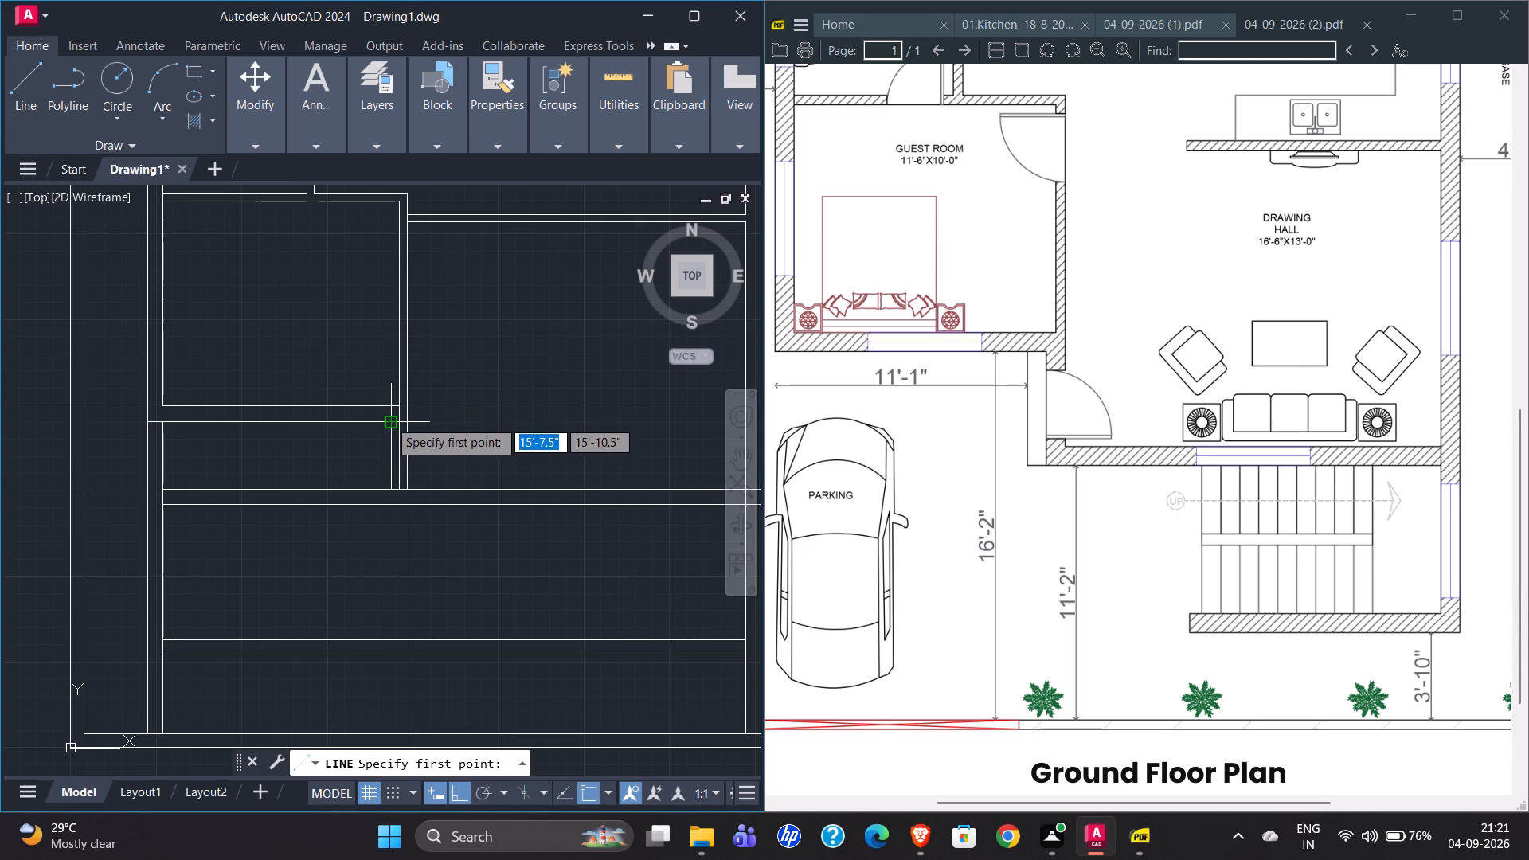
pyautogui.click(389, 420)
pyautogui.scroll(-1, 370, 427)
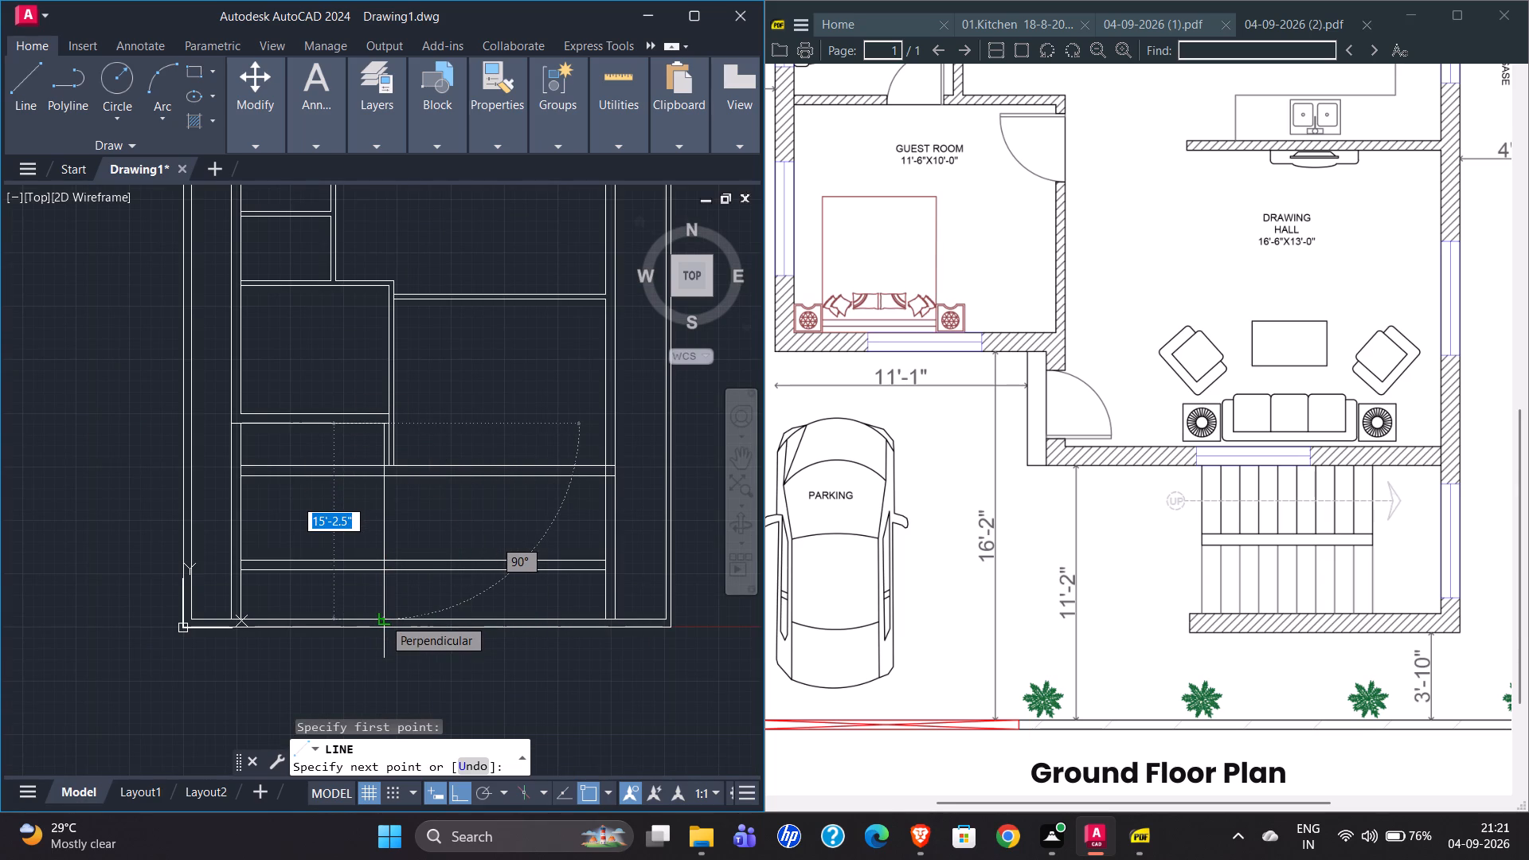
pyautogui.scroll(2, 383, 618)
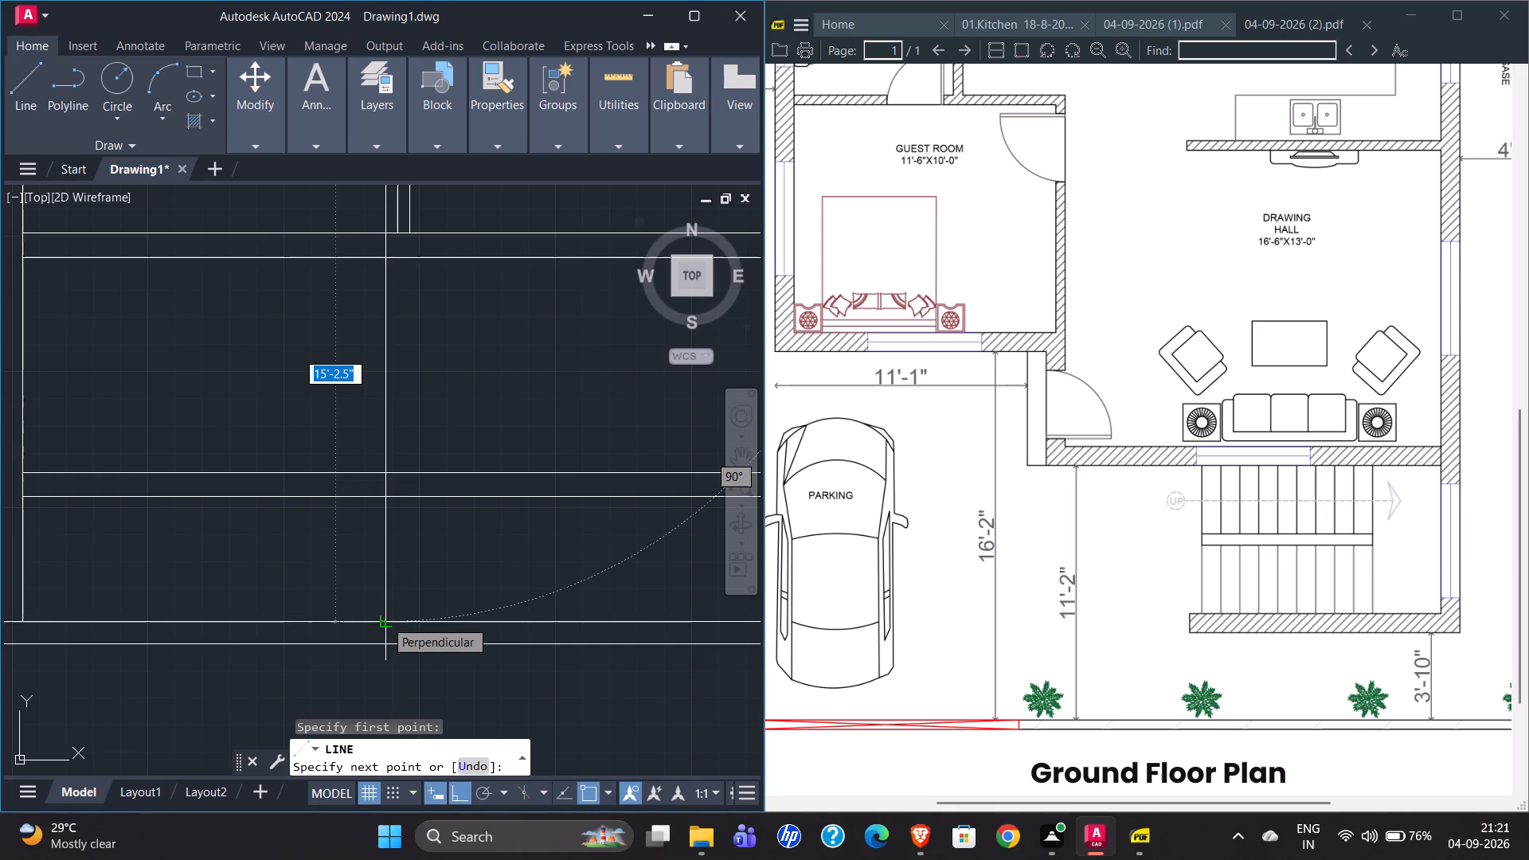
pyautogui.scroll(-1, 221, 857)
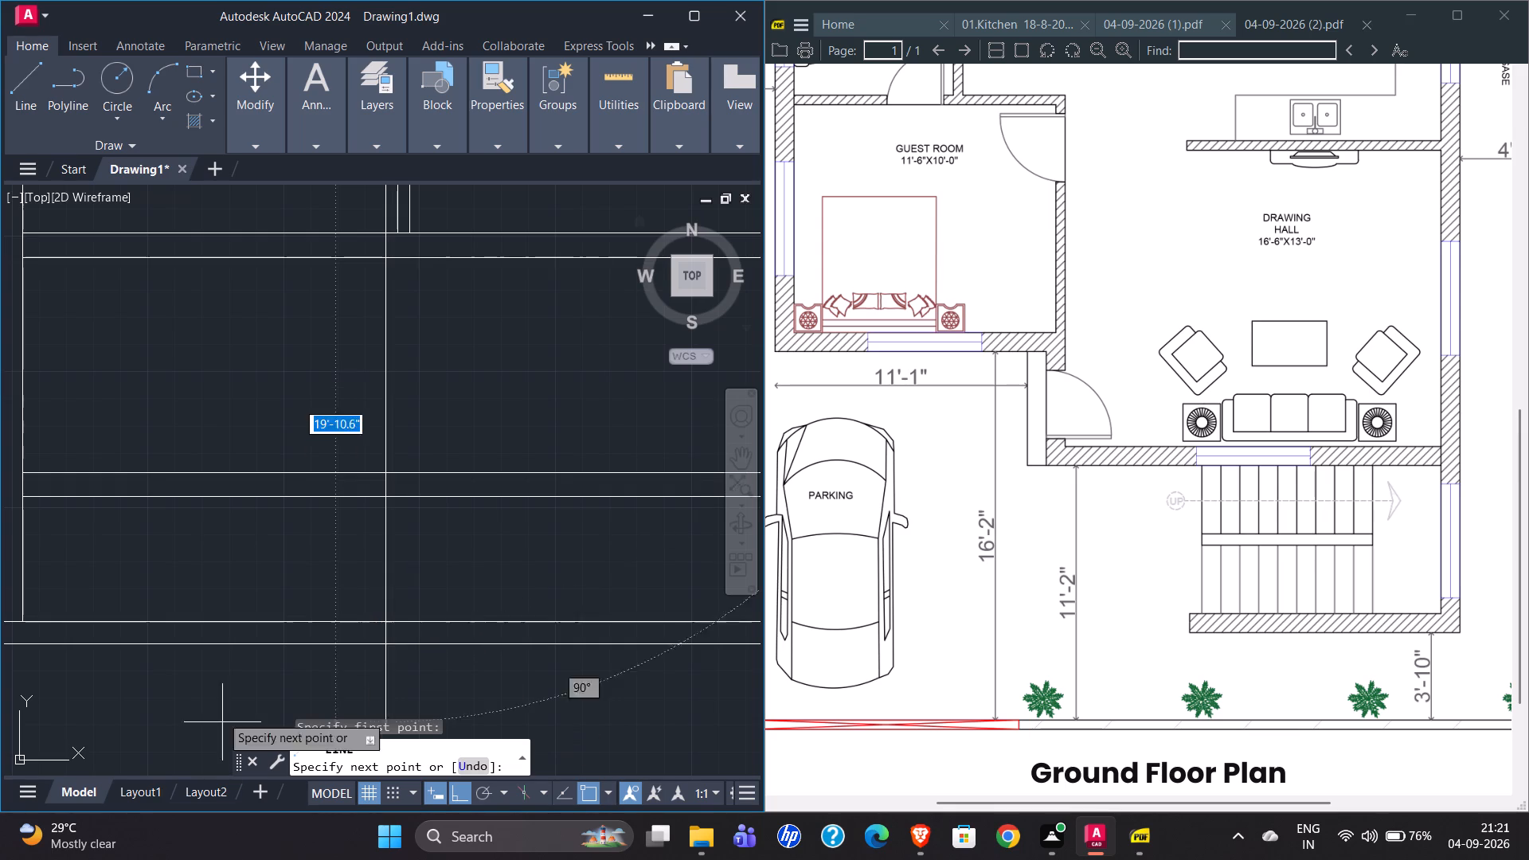
pyautogui.scroll(-1, 264, 661)
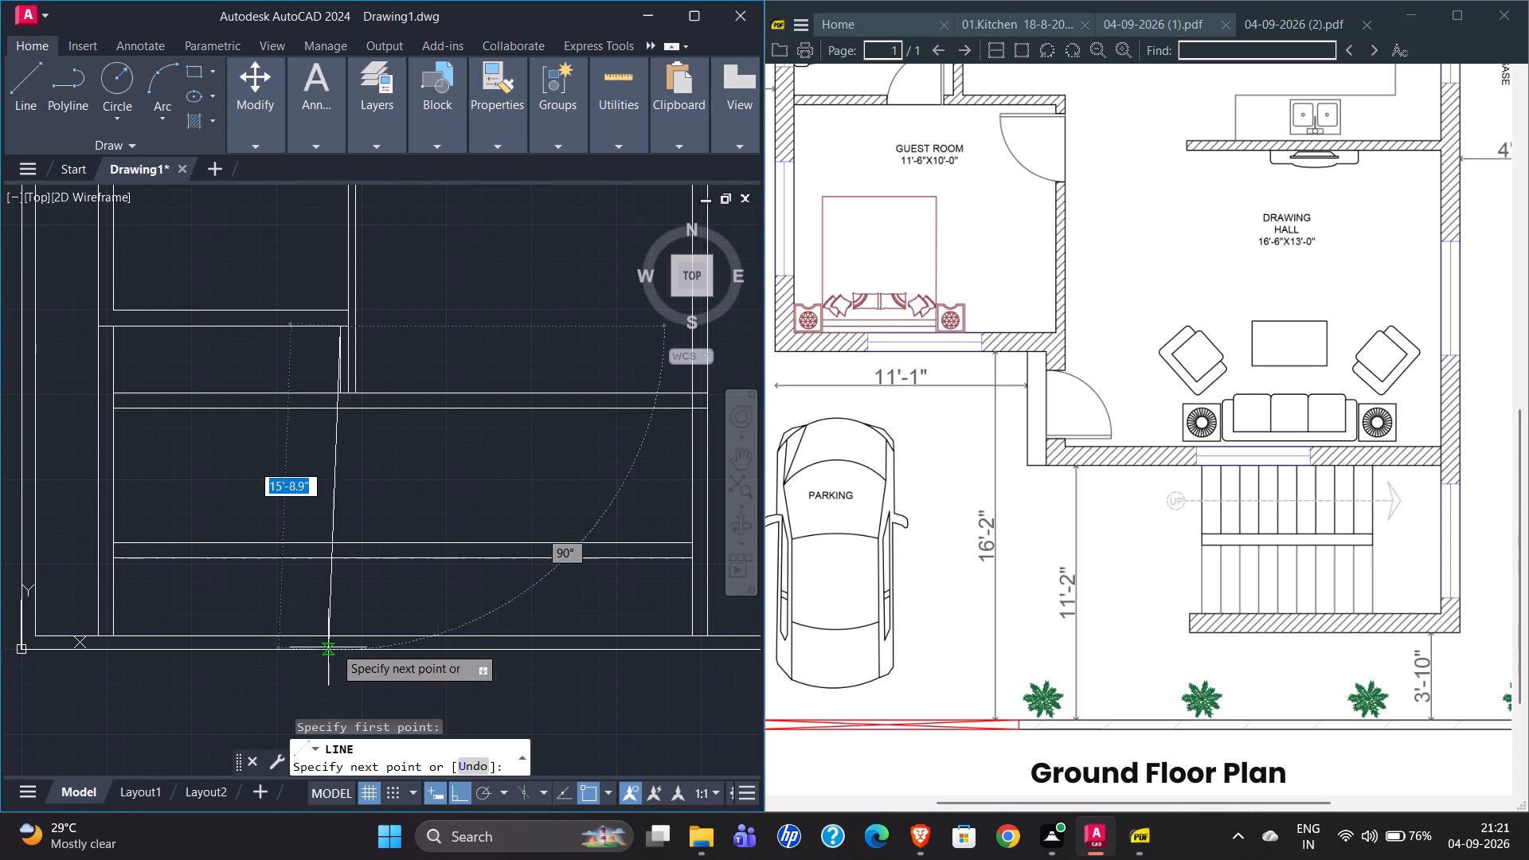
pyautogui.scroll(-2, 323, 660)
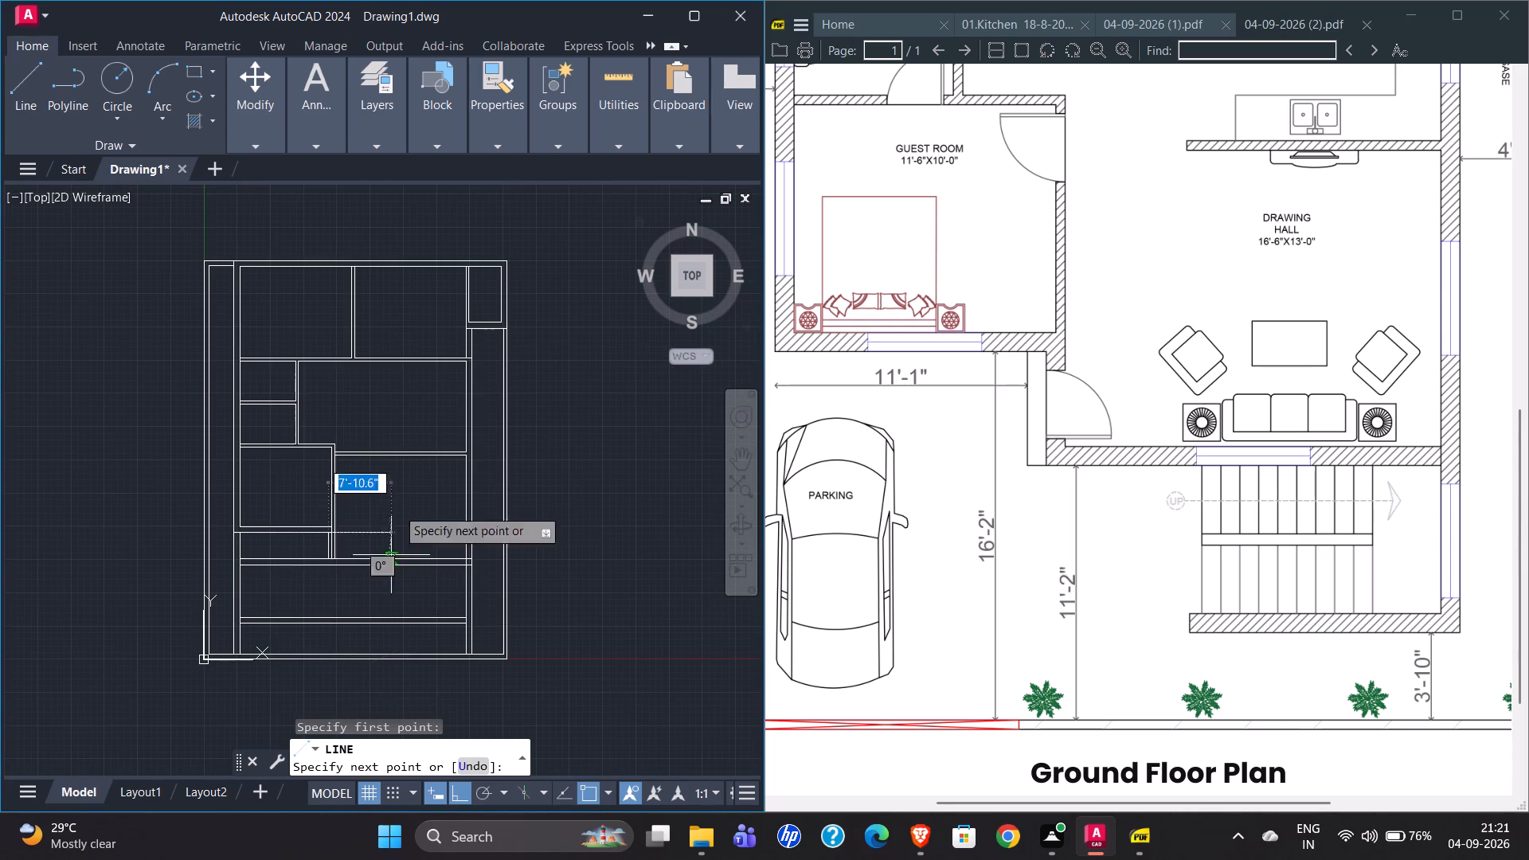
pyautogui.scroll(3, 366, 418)
pyautogui.scroll(-1, 406, 467)
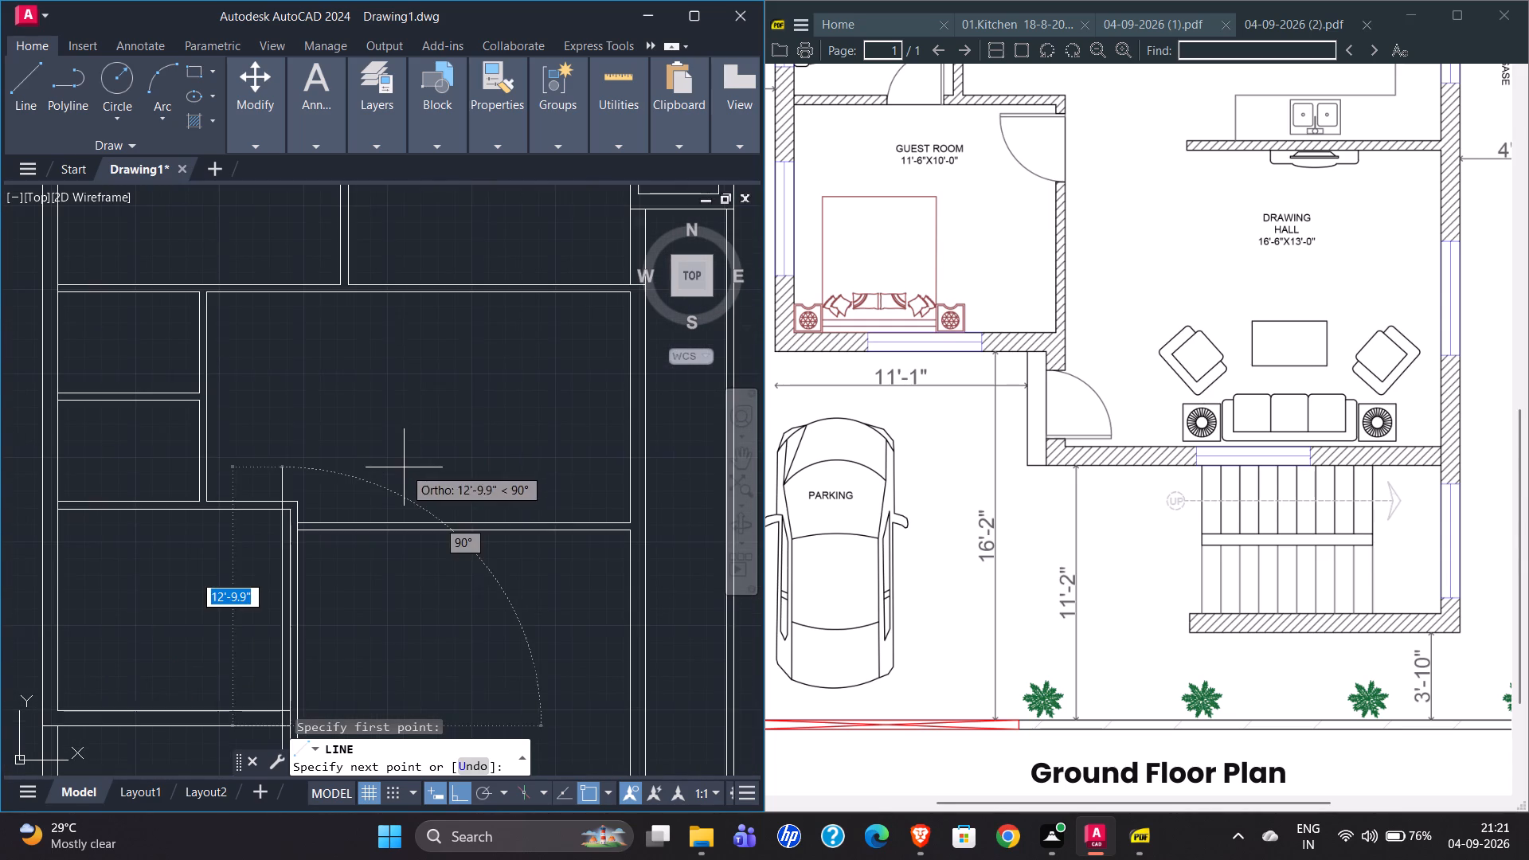
pyautogui.press('Escape')
# Check the guest room's inside depth along its east wall with a temporary line.
pyautogui.click(32, 91)
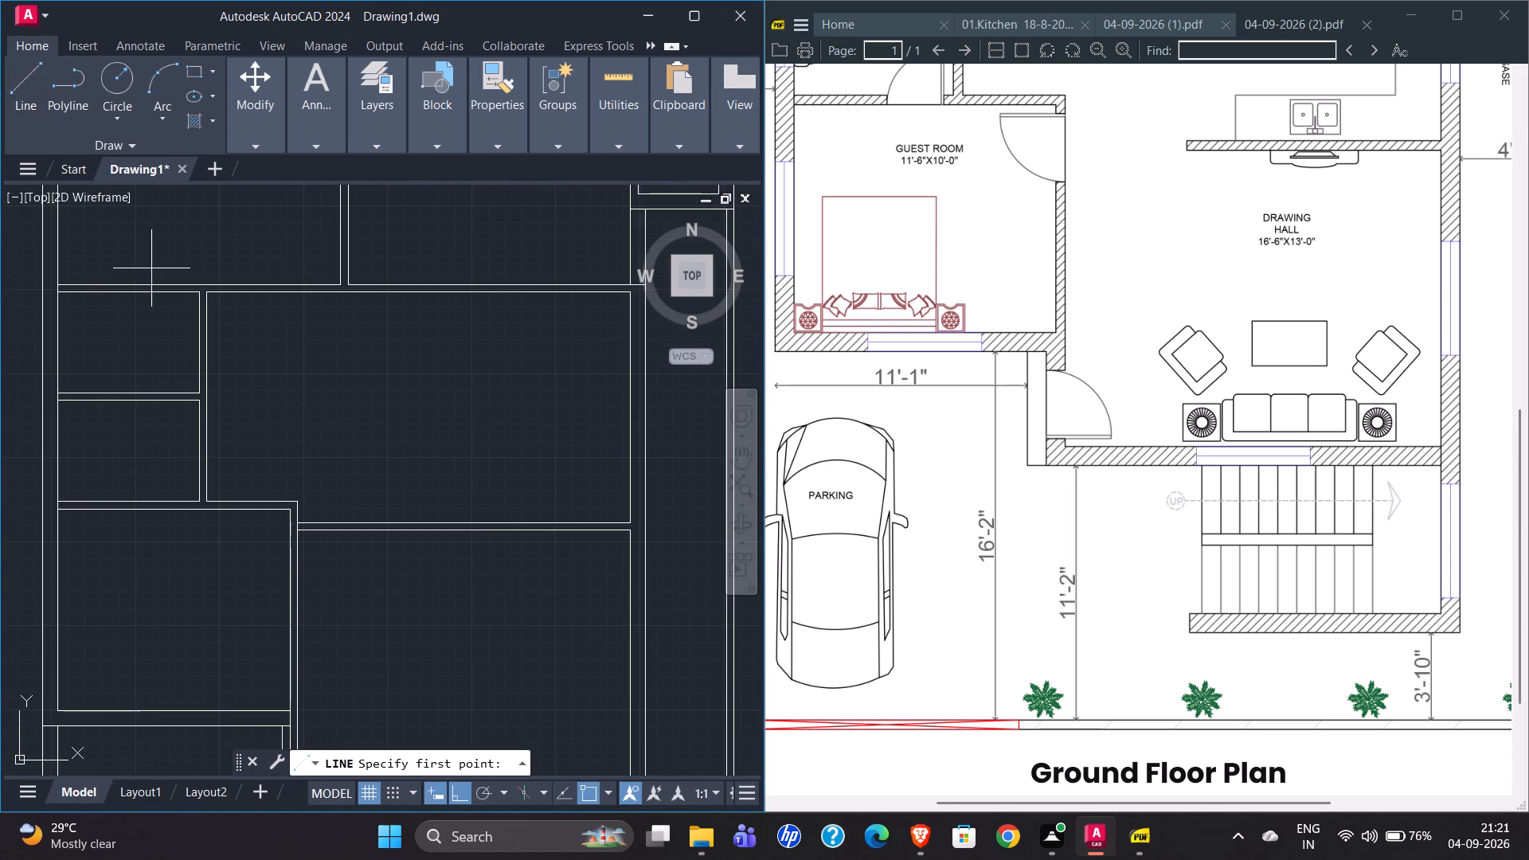
pyautogui.click(284, 512)
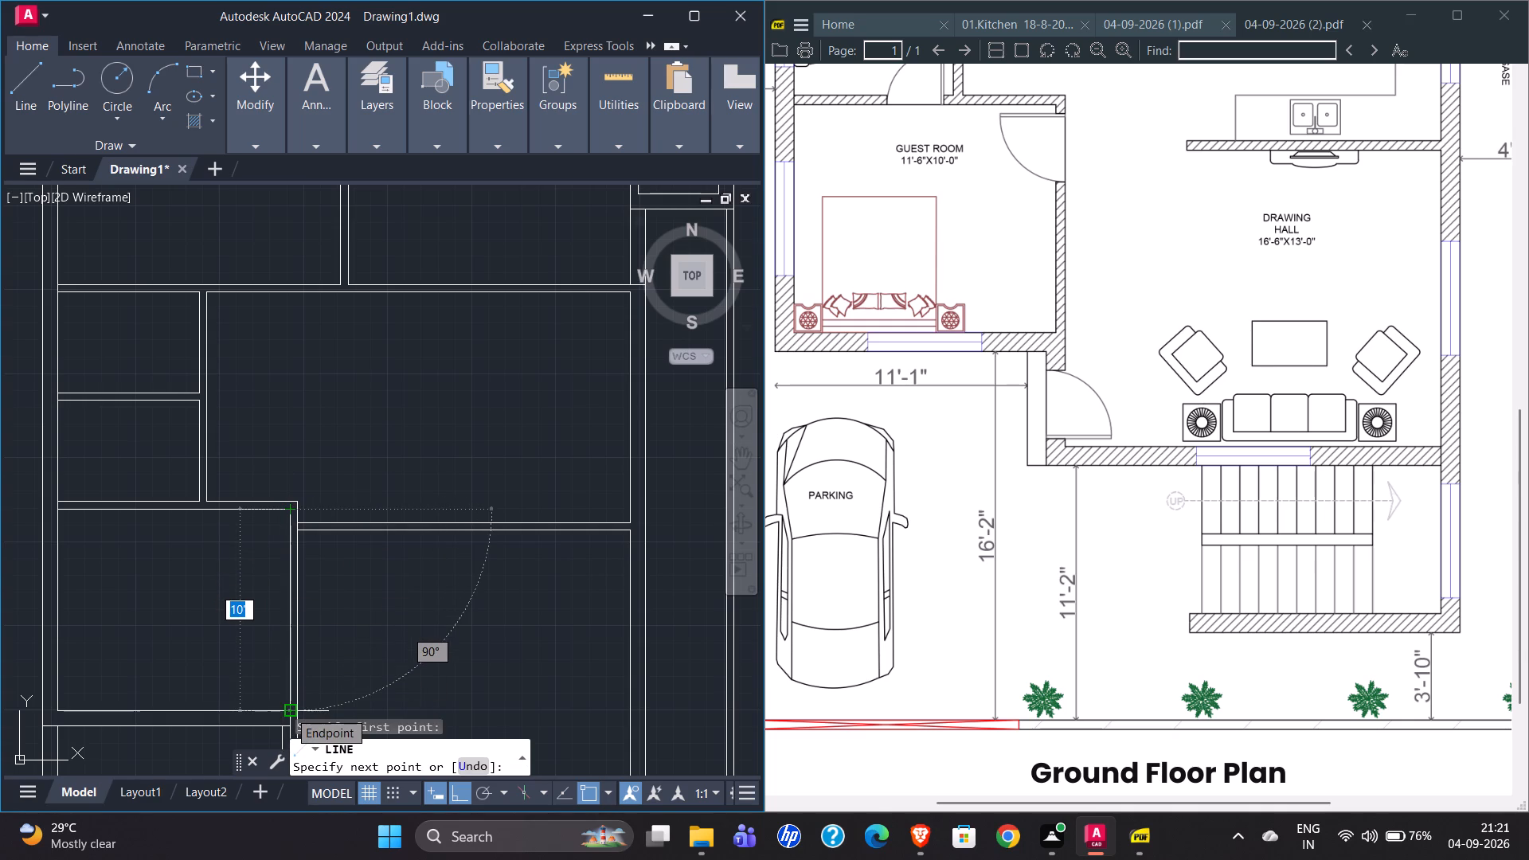
pyautogui.press('Escape')
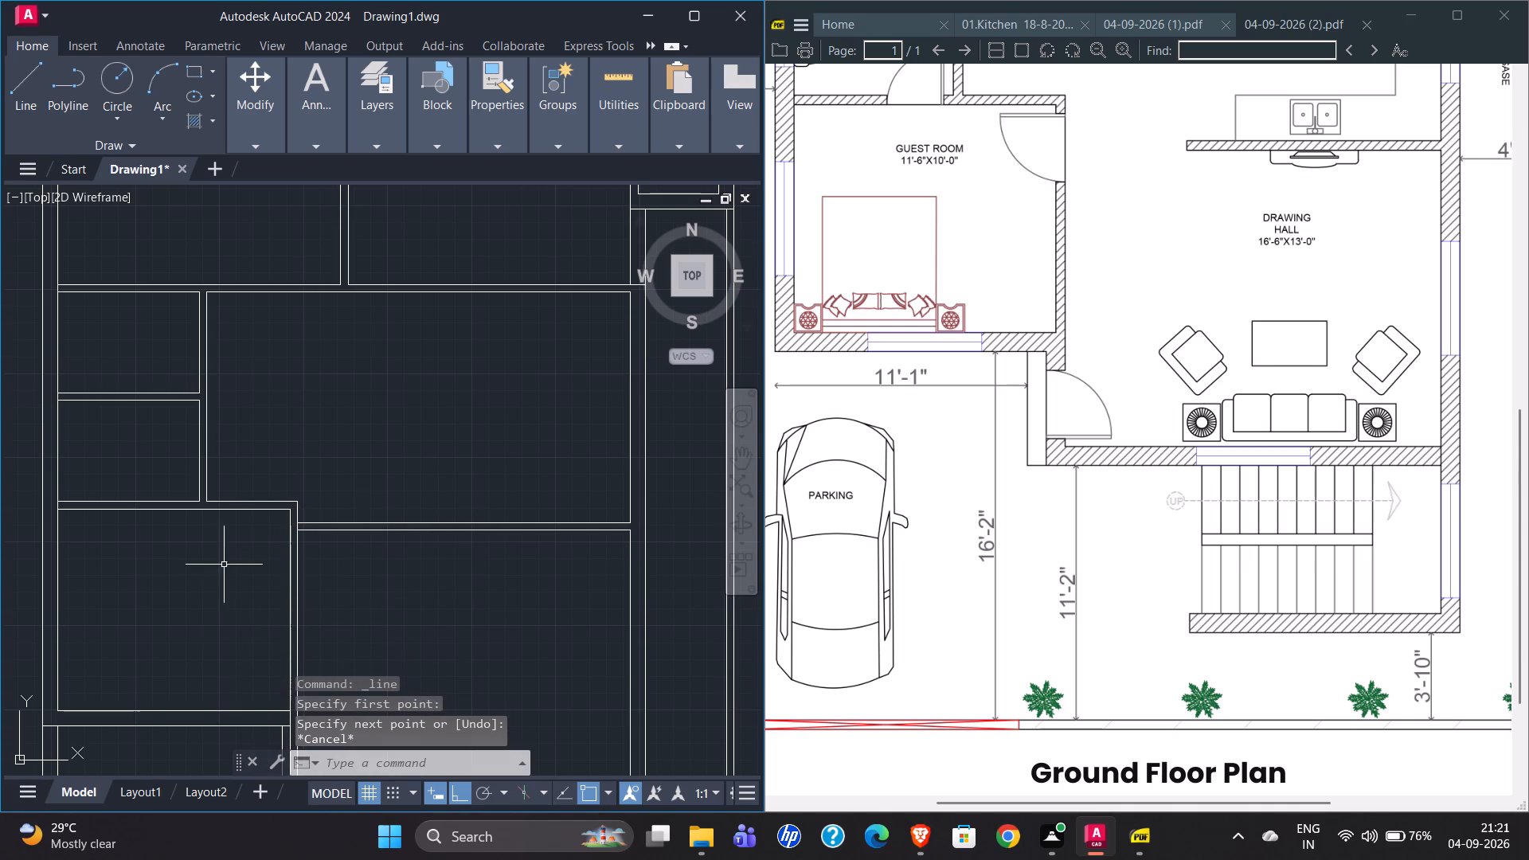
# Trim the middle vertical line inside the entrance wall and the guest room's lower wall line where it crosses the entrance wall's thickness.
pyautogui.scroll(-2, 322, 418)
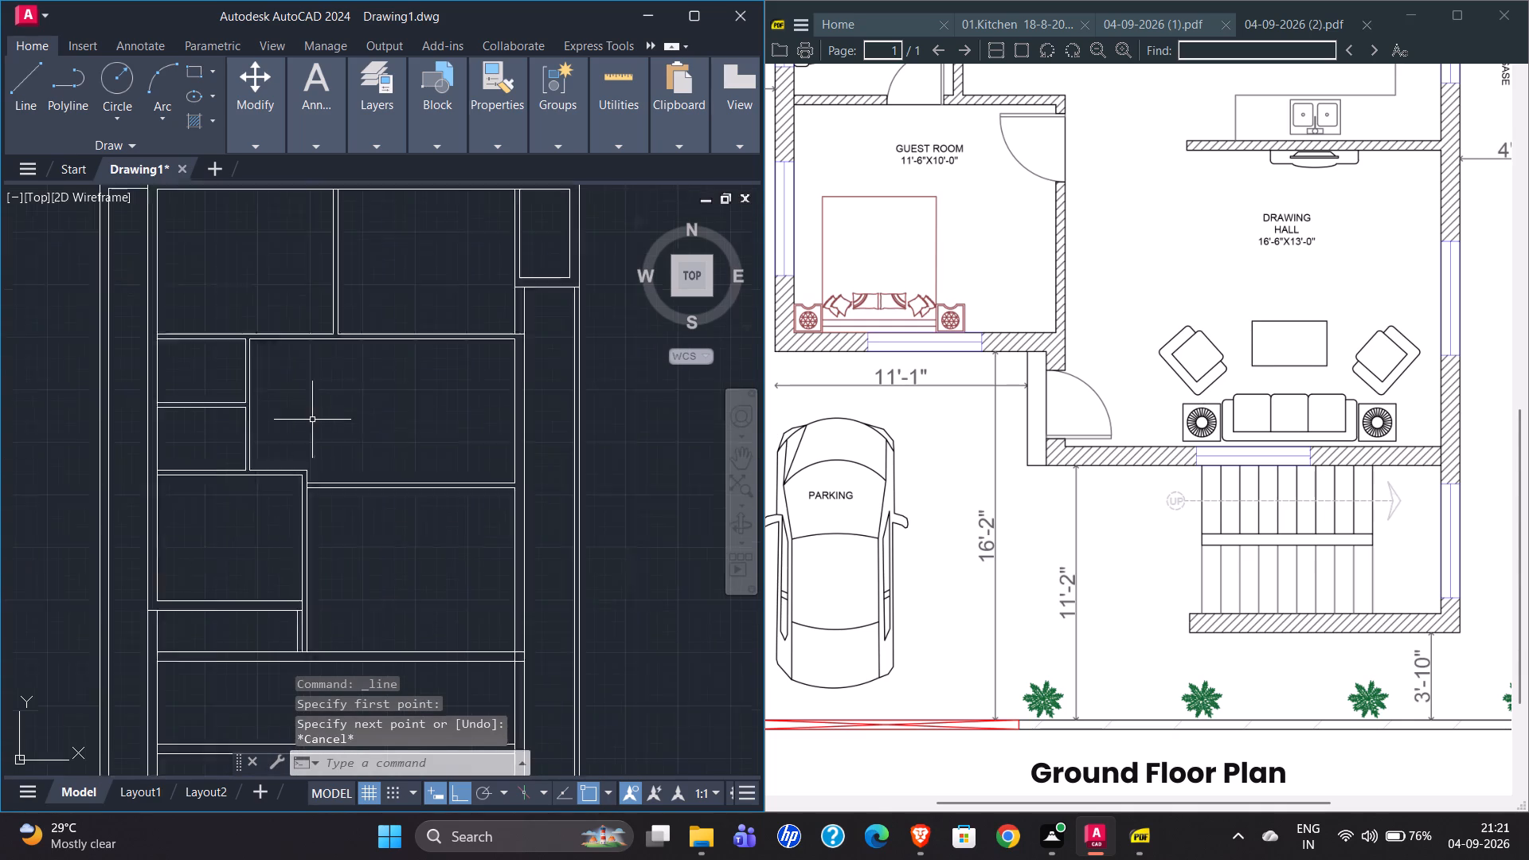
pyautogui.scroll(3, 346, 580)
pyautogui.scroll(-1, 291, 562)
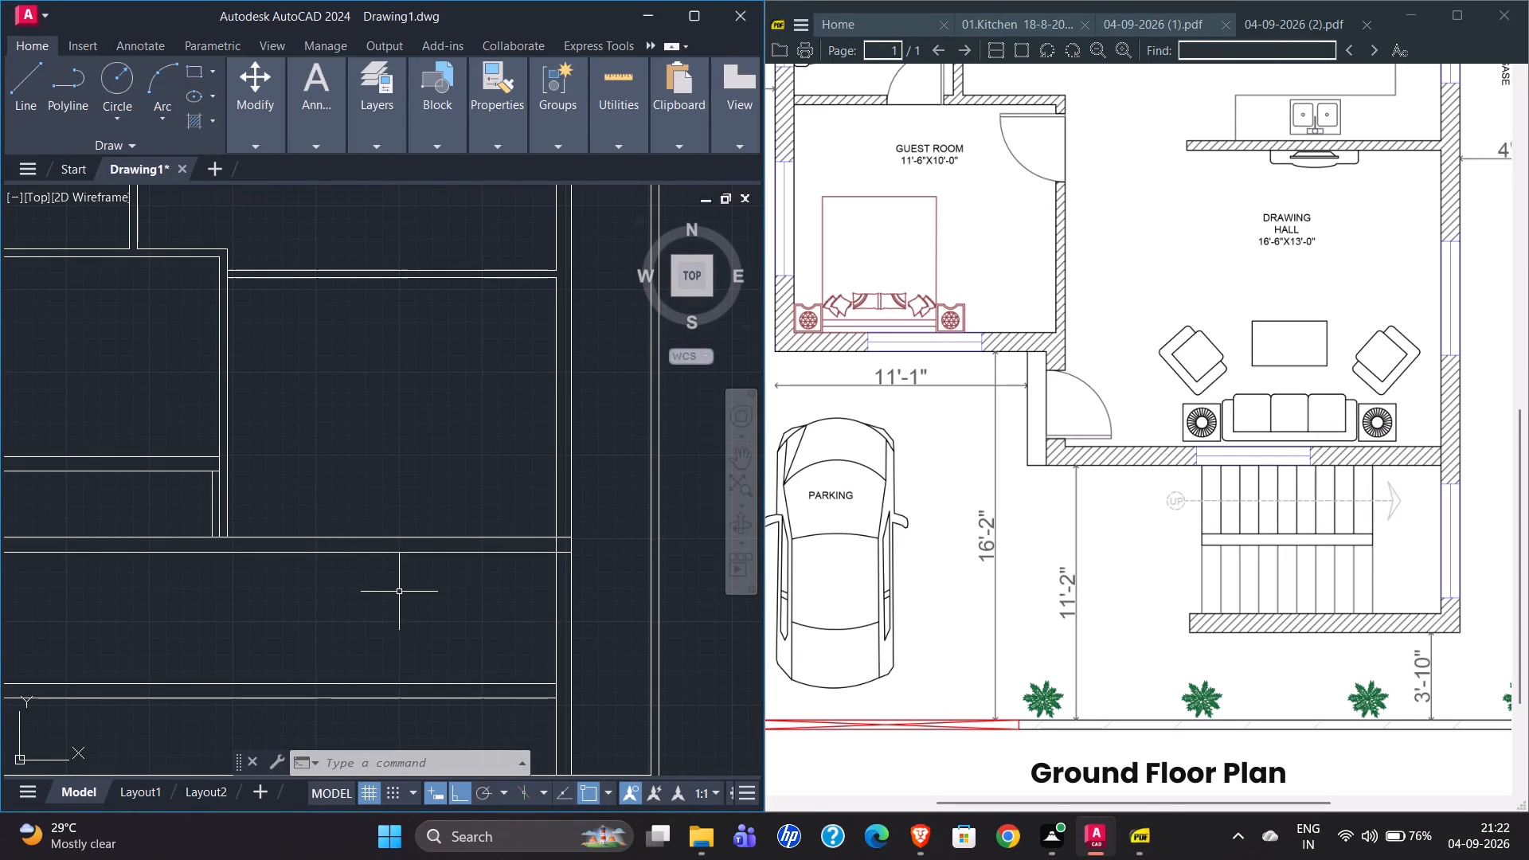
pyautogui.scroll(-1, 487, 588)
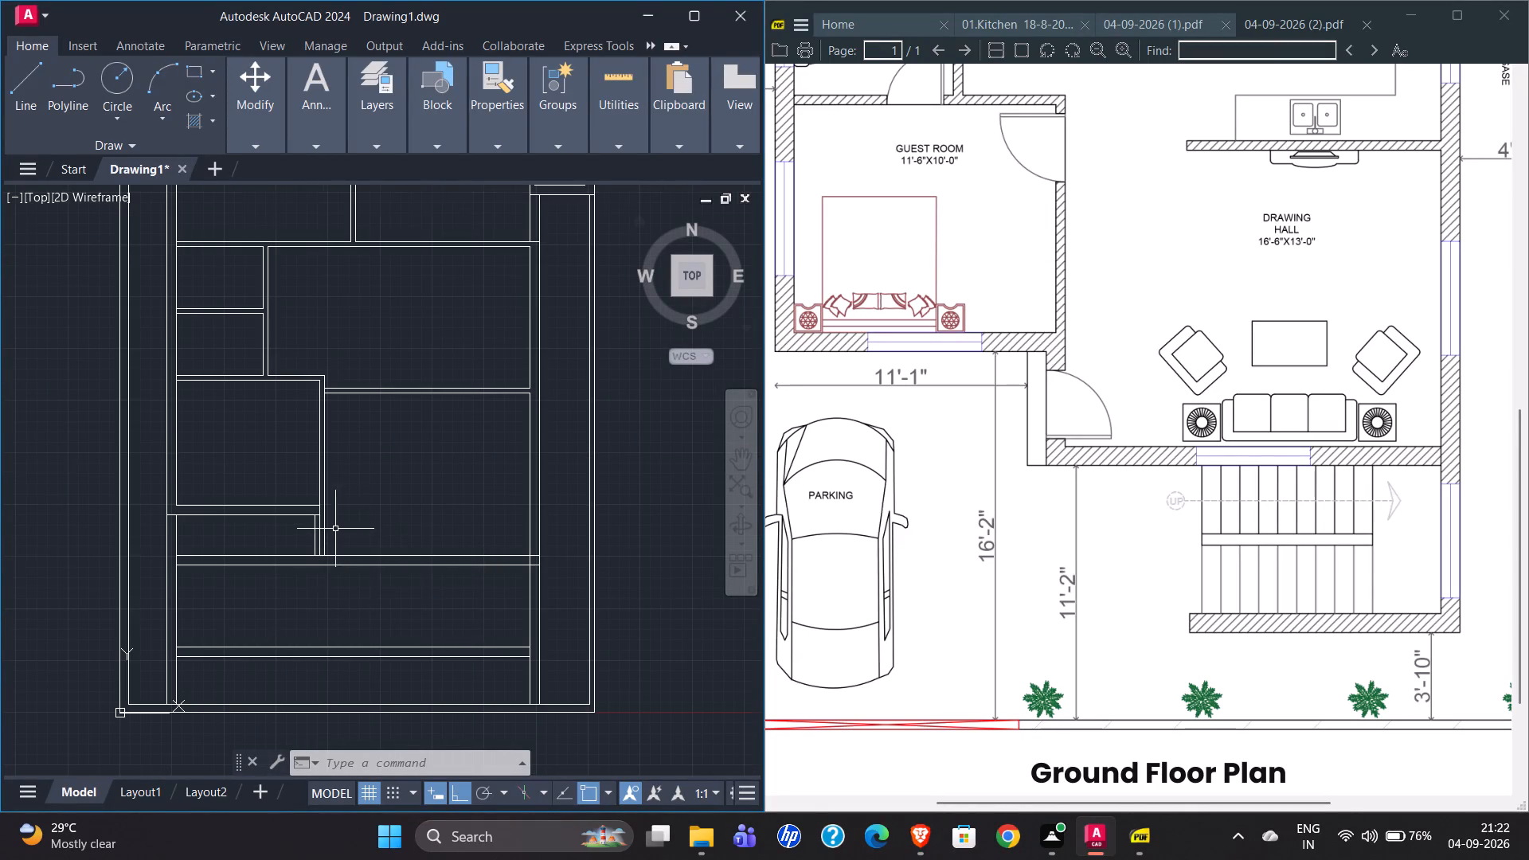
pyautogui.scroll(3, 334, 529)
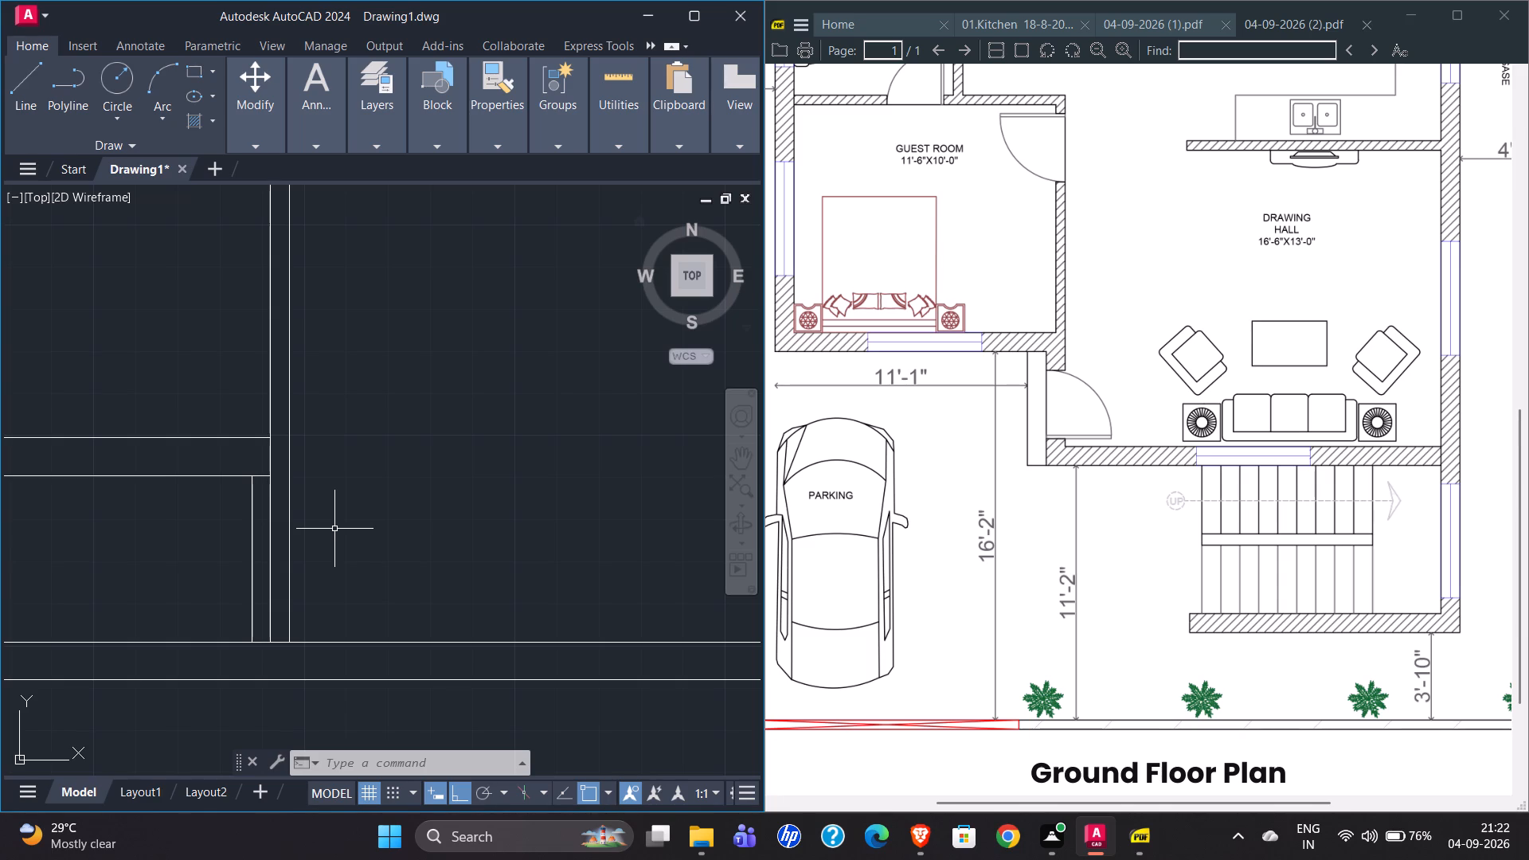
pyautogui.write("TR'")
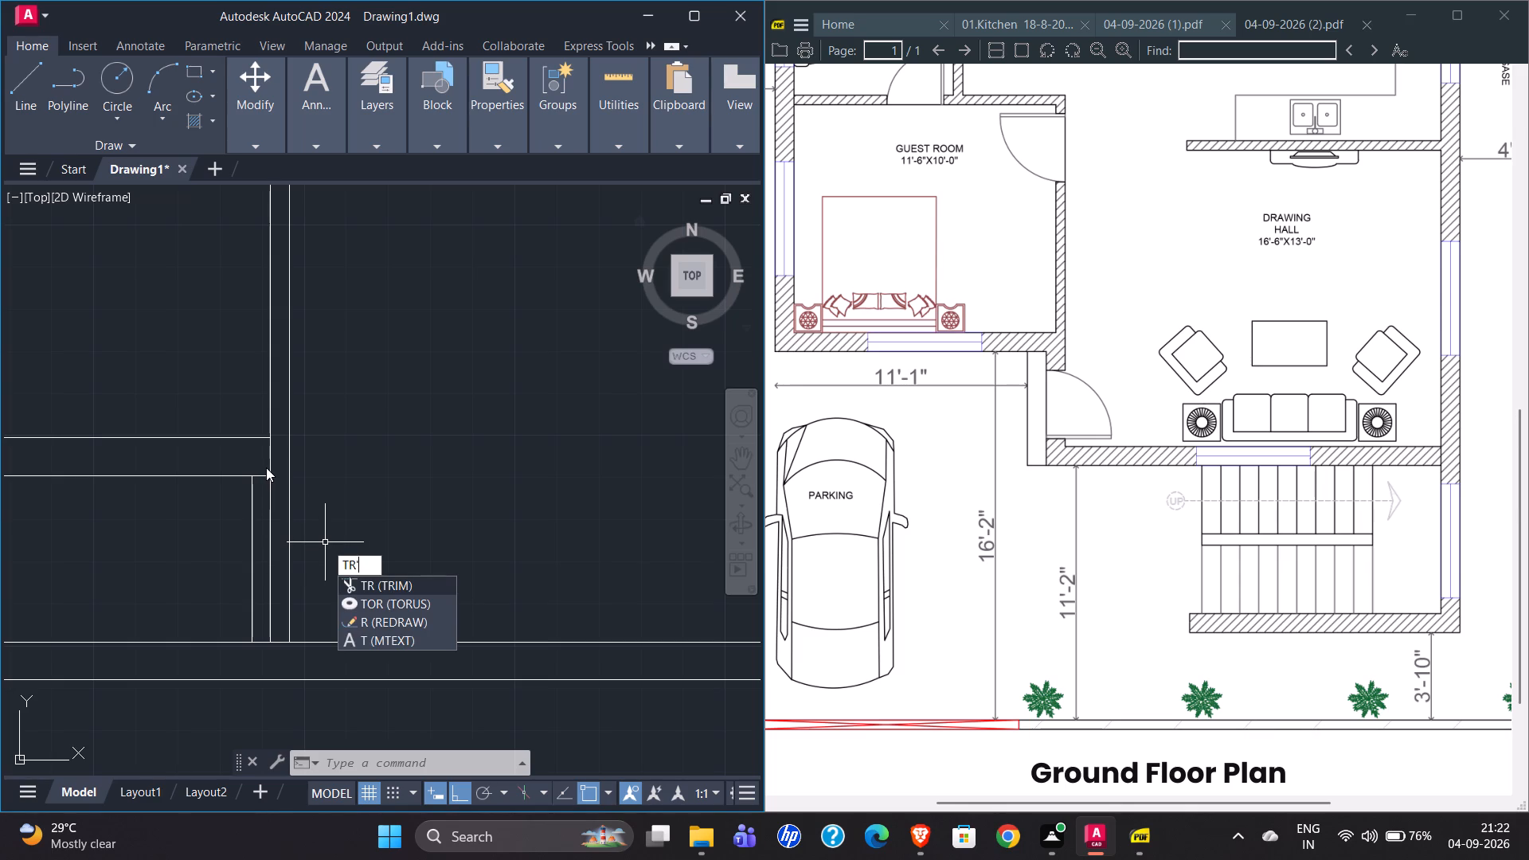
pyautogui.press('BackSpace')
pyautogui.press('Return')
pyautogui.moveTo(260, 469); pyautogui.dragTo(264, 491)
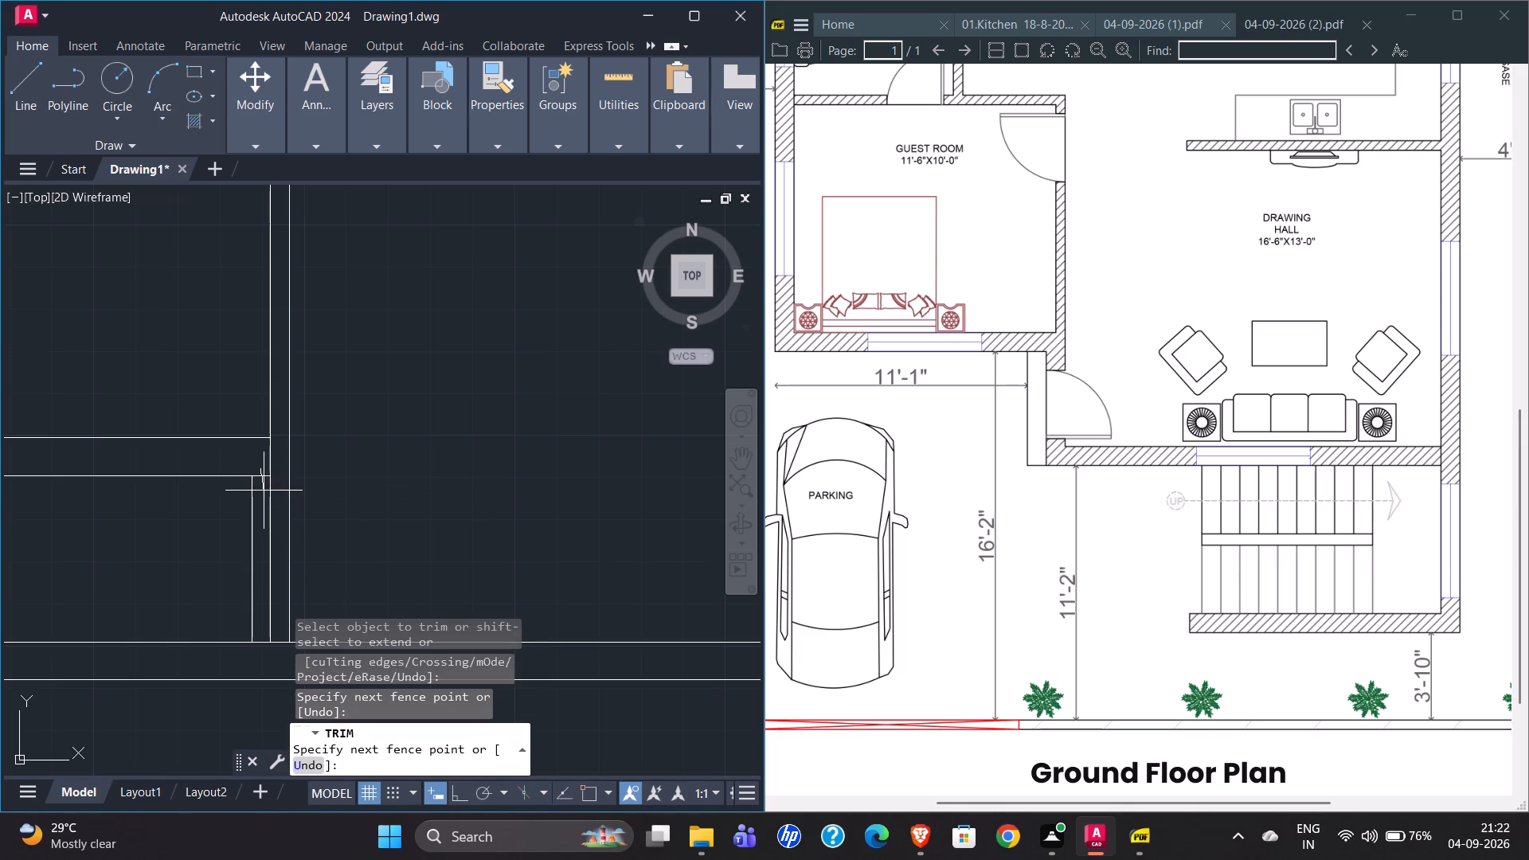
pyautogui.moveTo(264, 491); pyautogui.dragTo(271, 487)
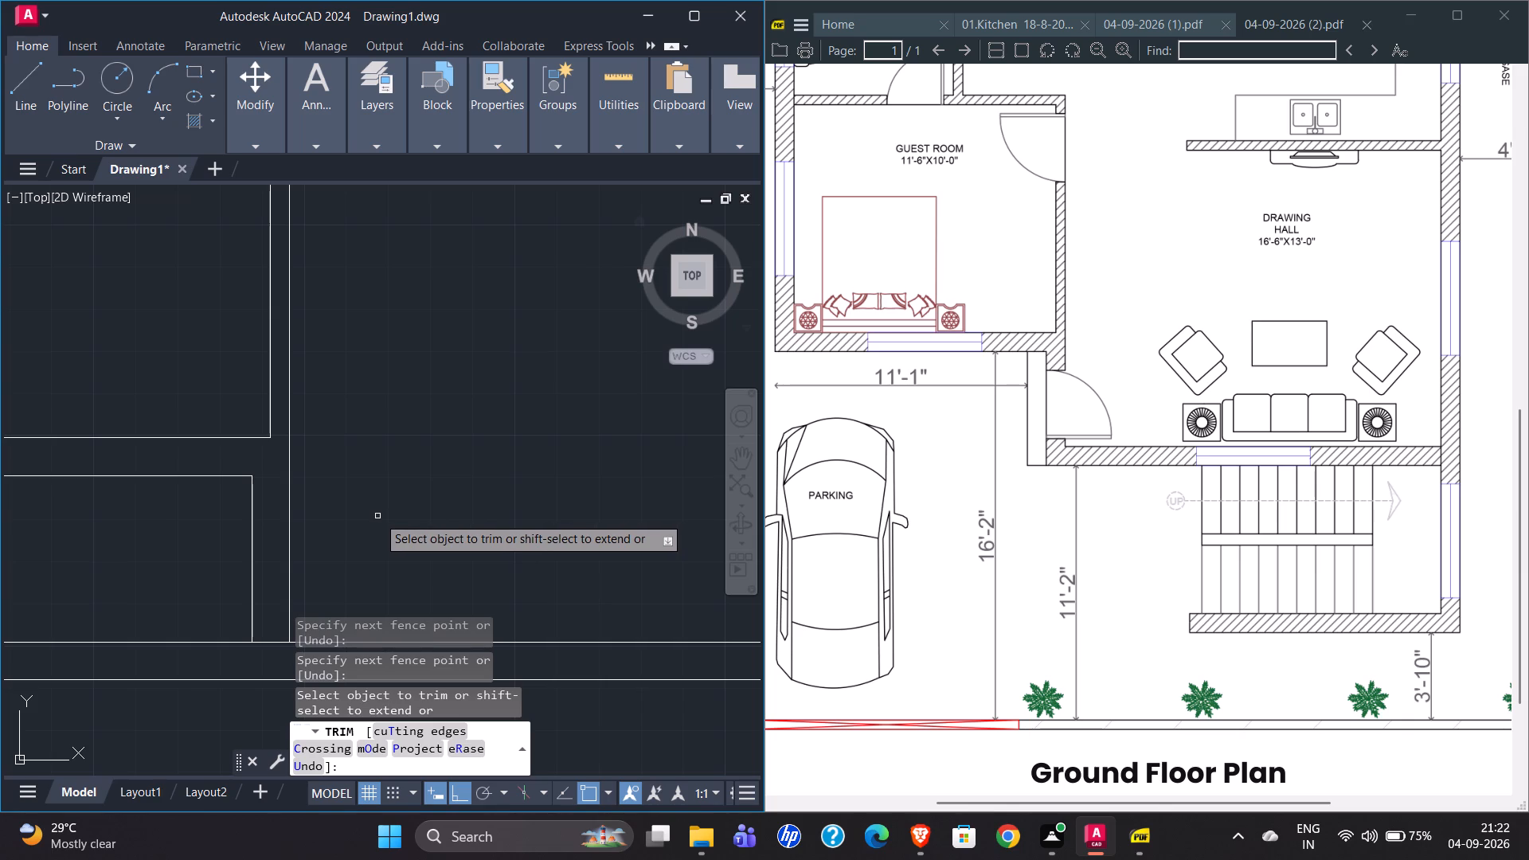
pyautogui.press('Escape')
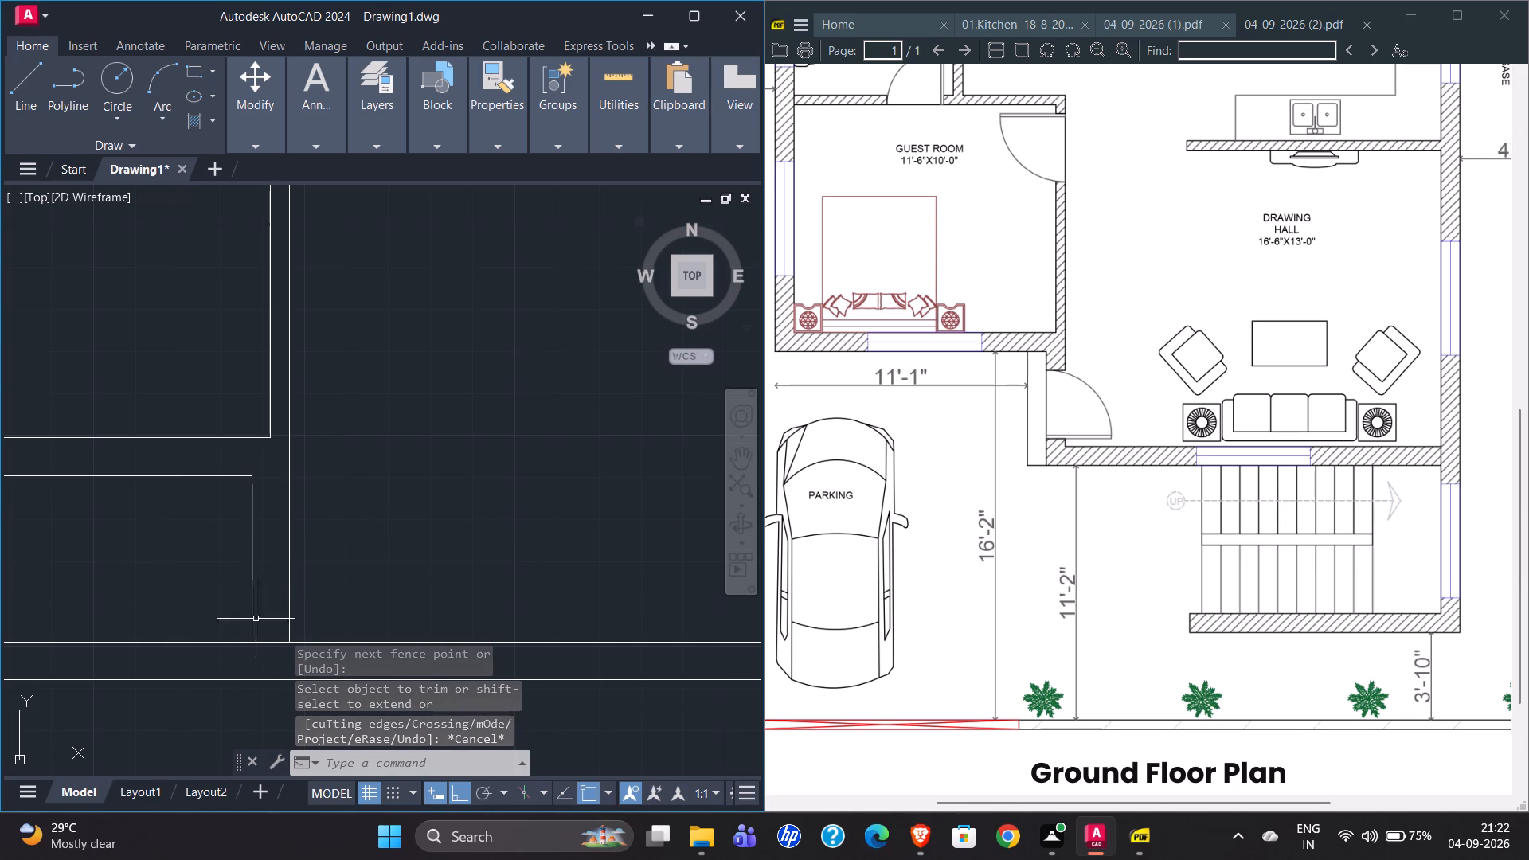
# Draw a short horizontal line across the entrance wall, from the midpoint of its parking-side line to its drawing-hall-side line.
pyautogui.click(30, 81)
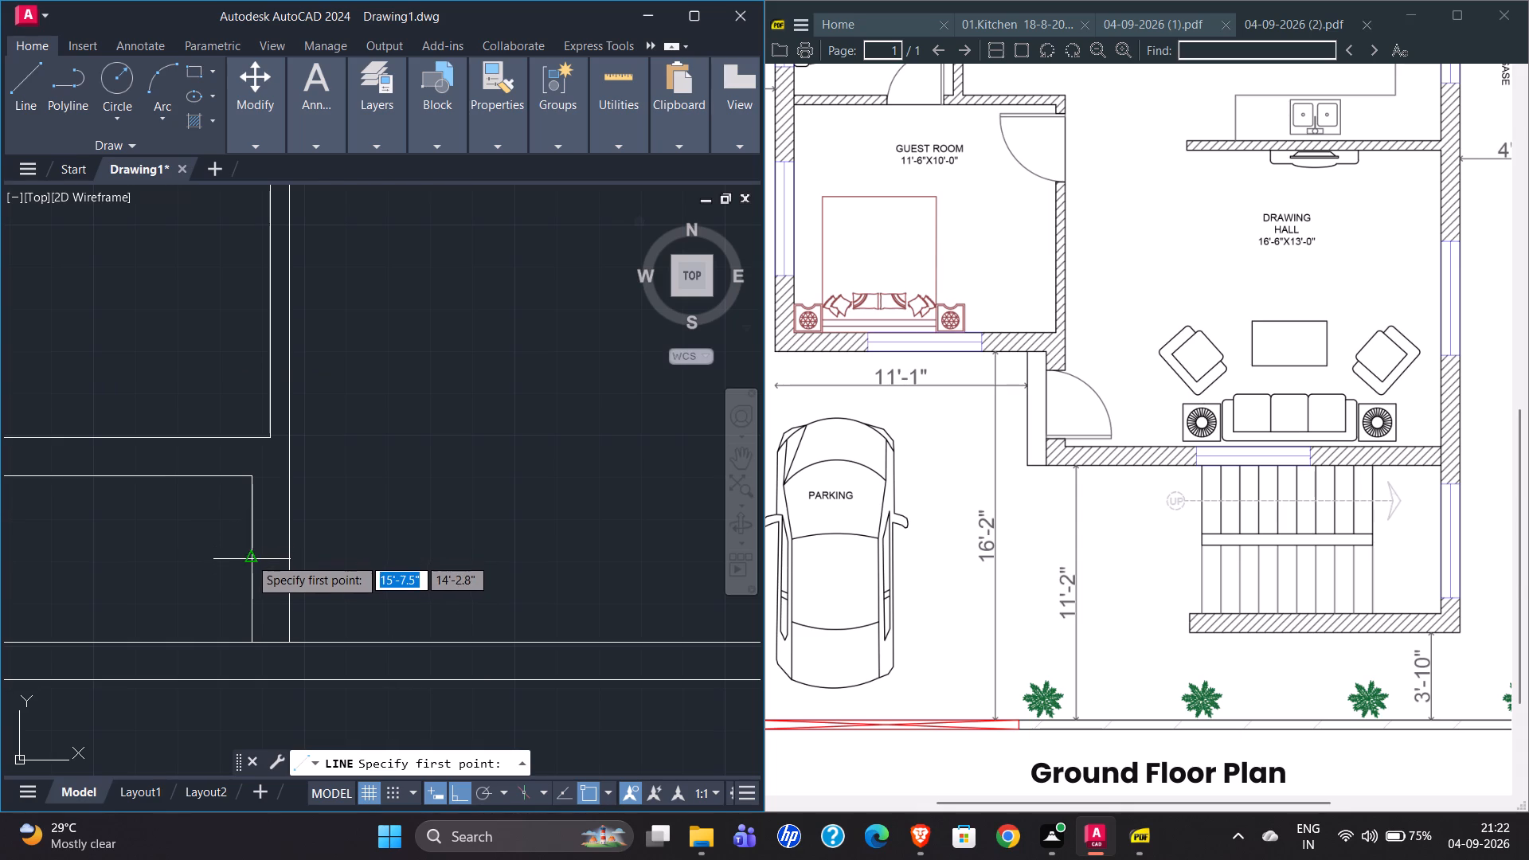
pyautogui.click(249, 557)
pyautogui.click(291, 559)
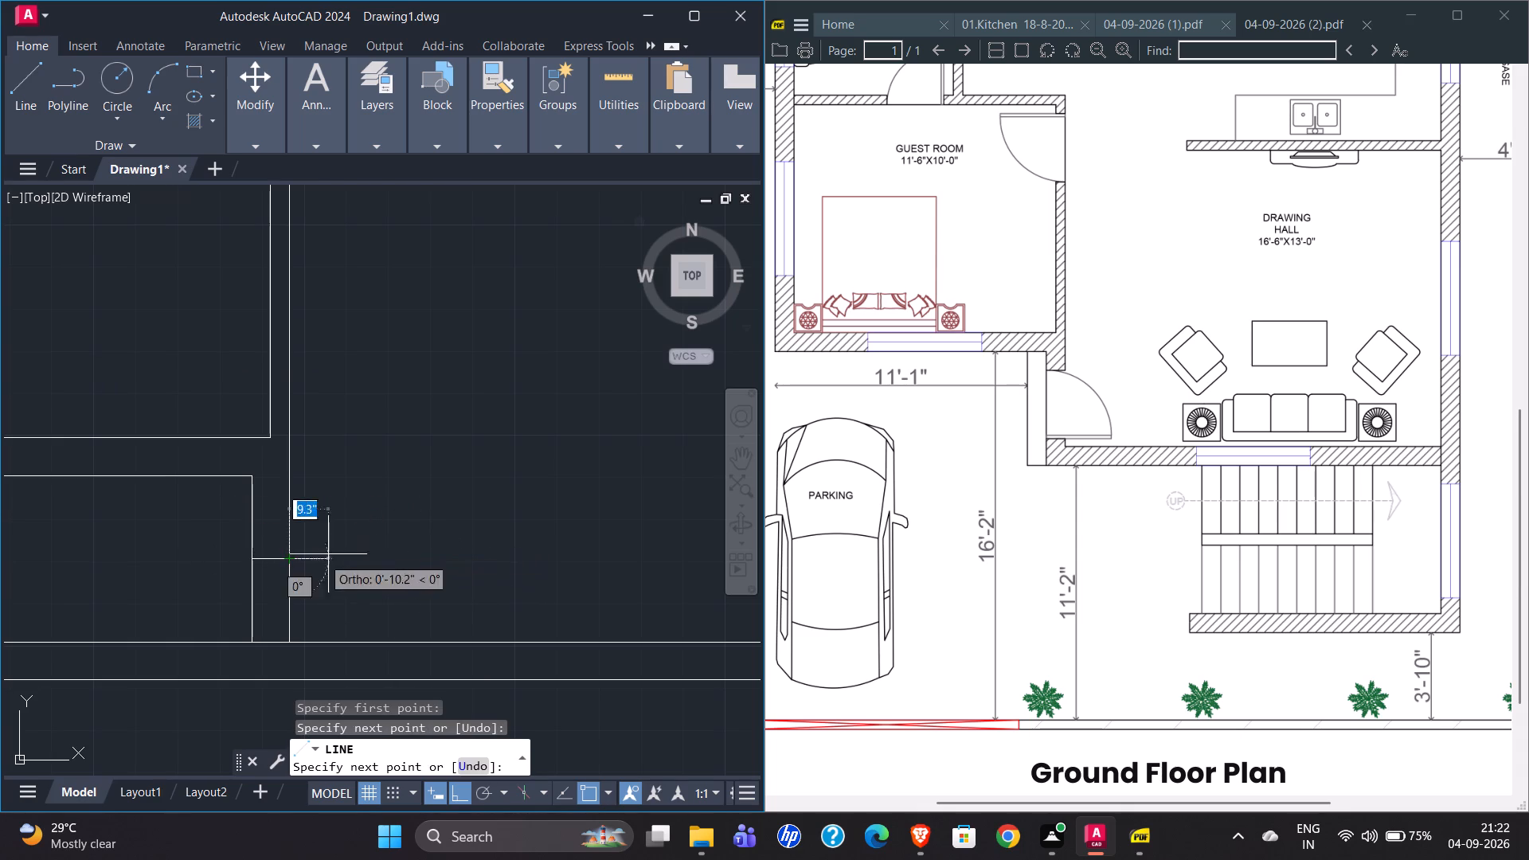
pyautogui.press('Escape')
# Offset the entrance wall's short centre line 1'6" both upward and downward to mark the door opening's sides.
pyautogui.click(267, 560)
pyautogui.press('o')
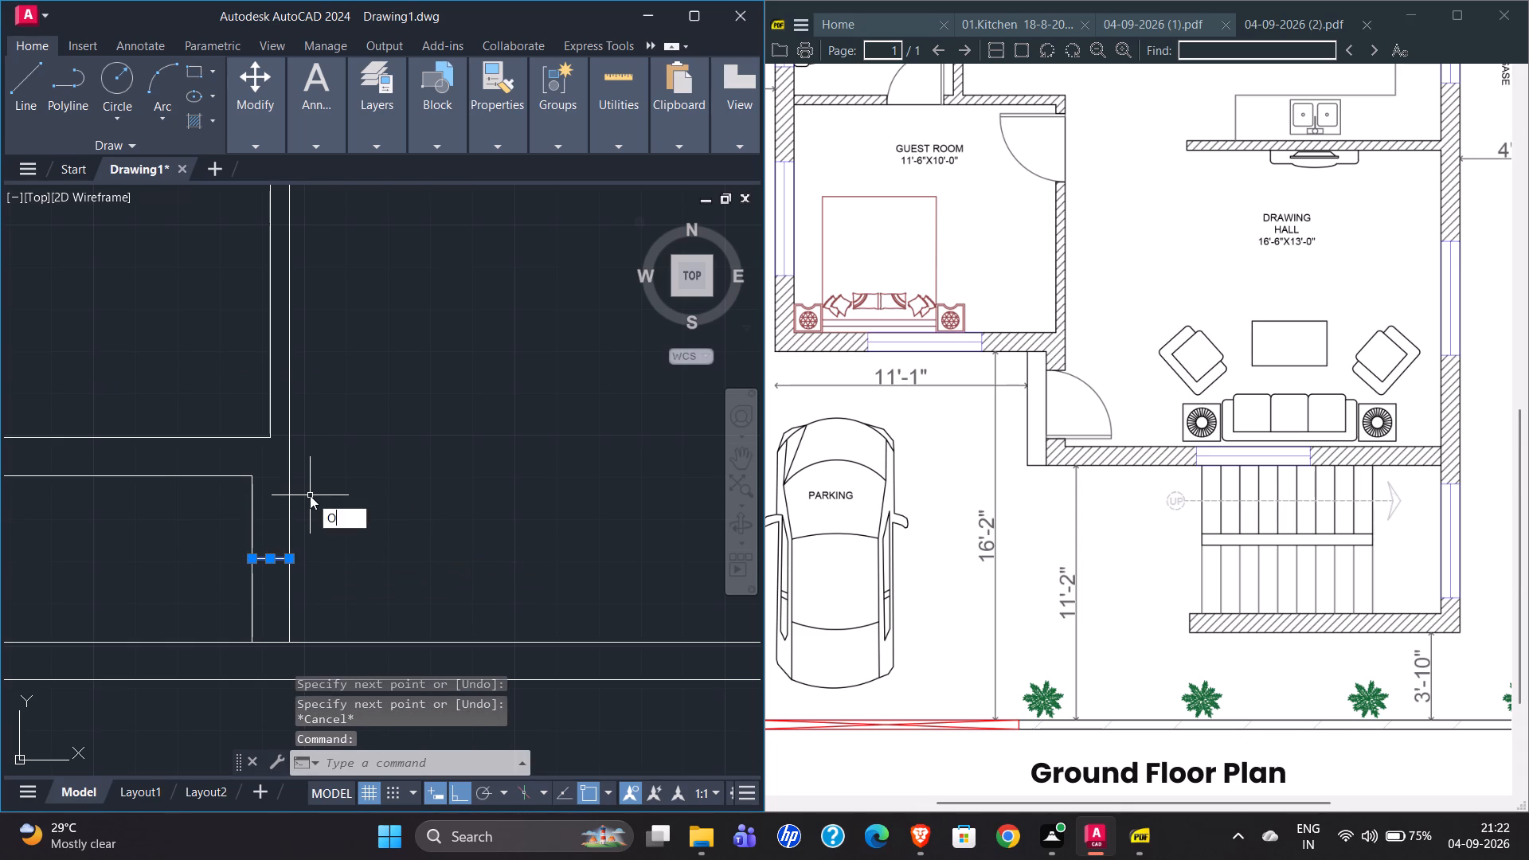
pyautogui.press('Return')
pyautogui.press('1')
pyautogui.write('\'6"')
pyautogui.press('Return')
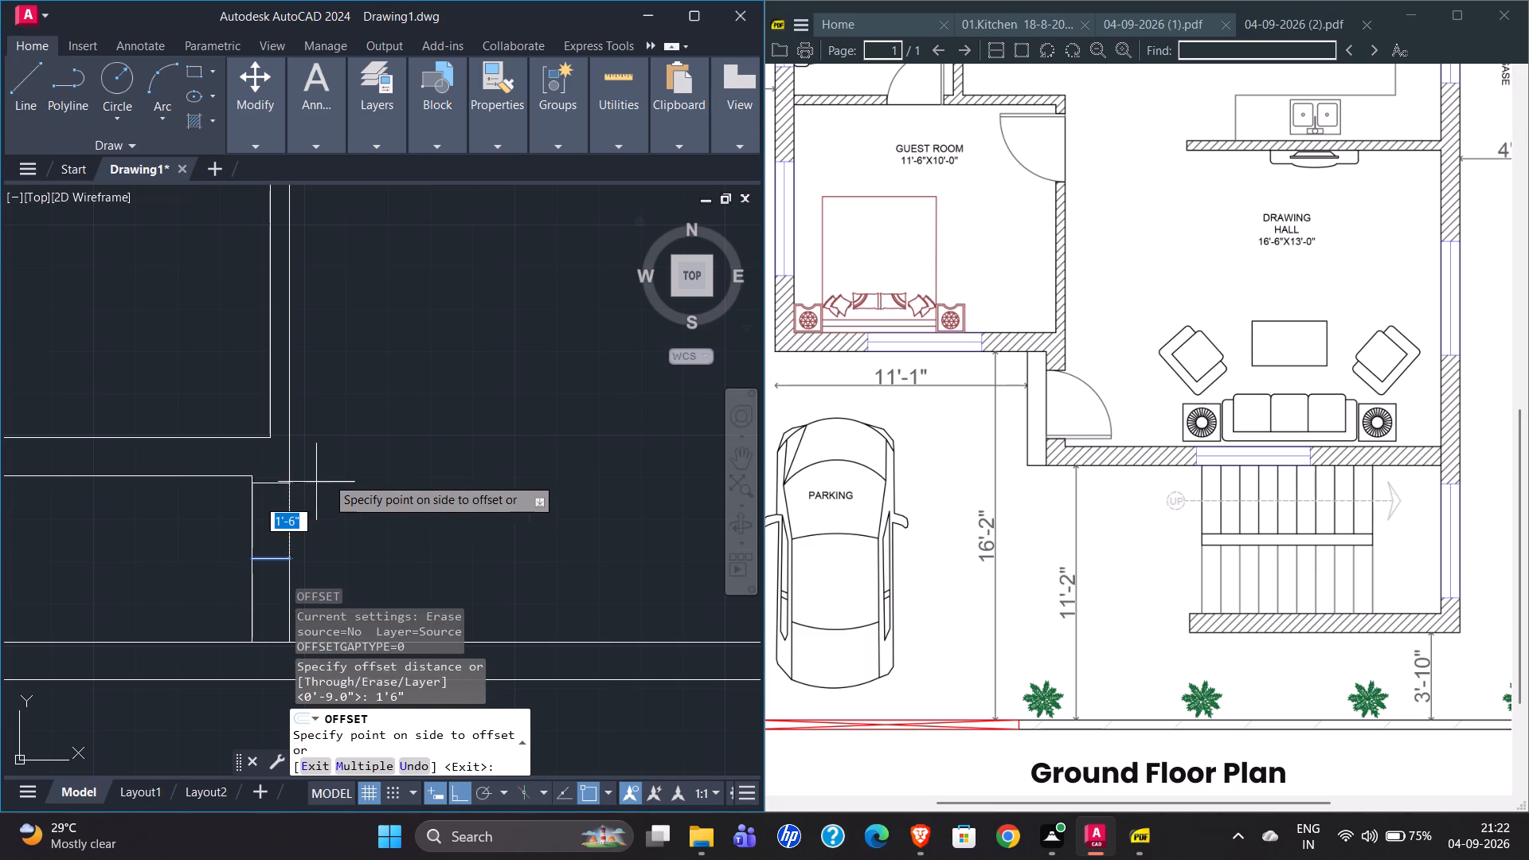
pyautogui.click(346, 467)
pyautogui.click(276, 561)
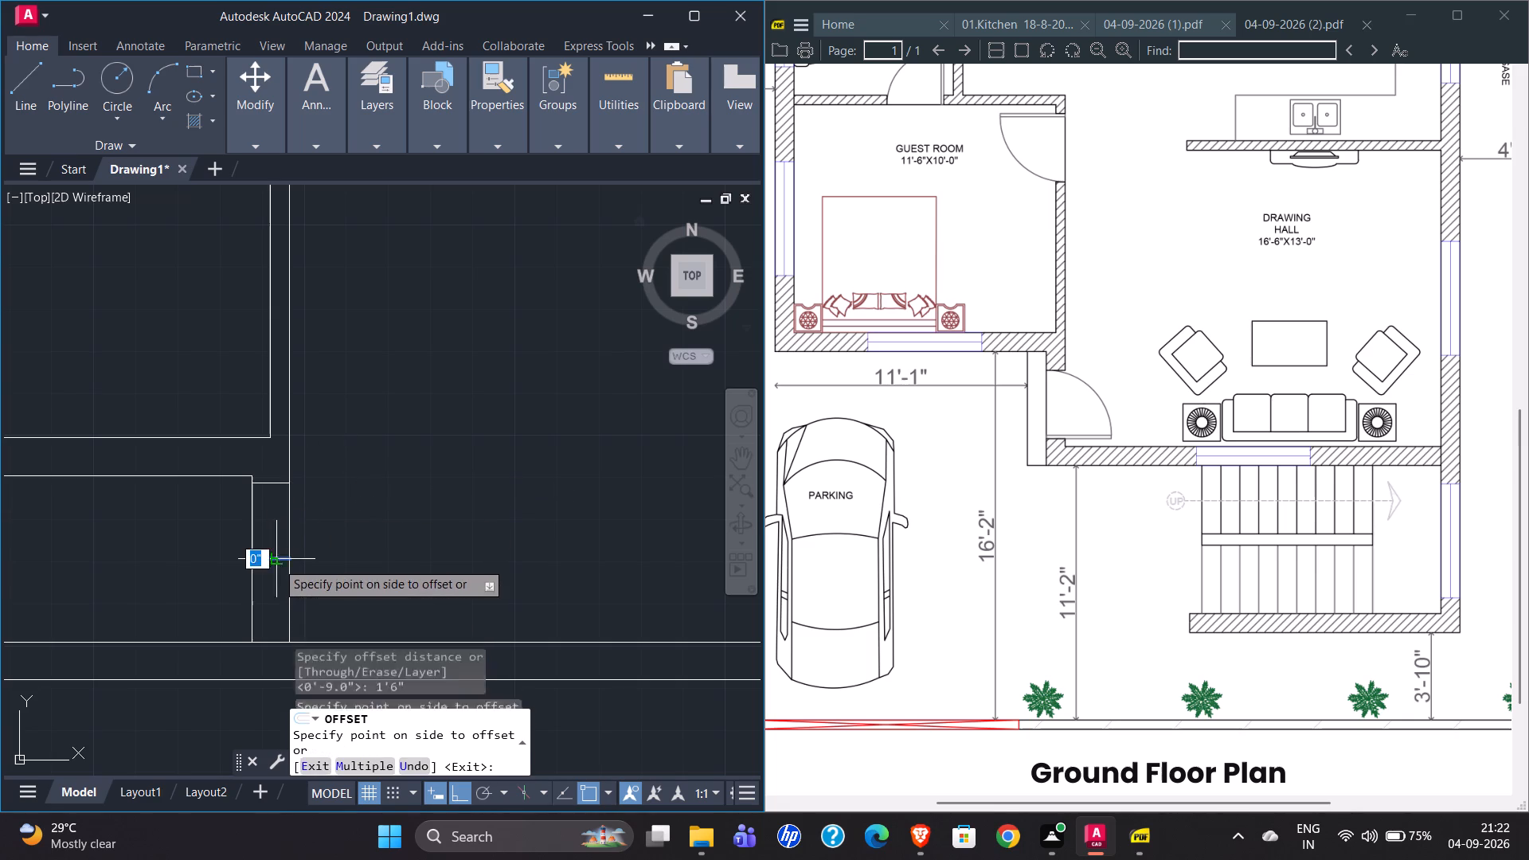
pyautogui.click(276, 620)
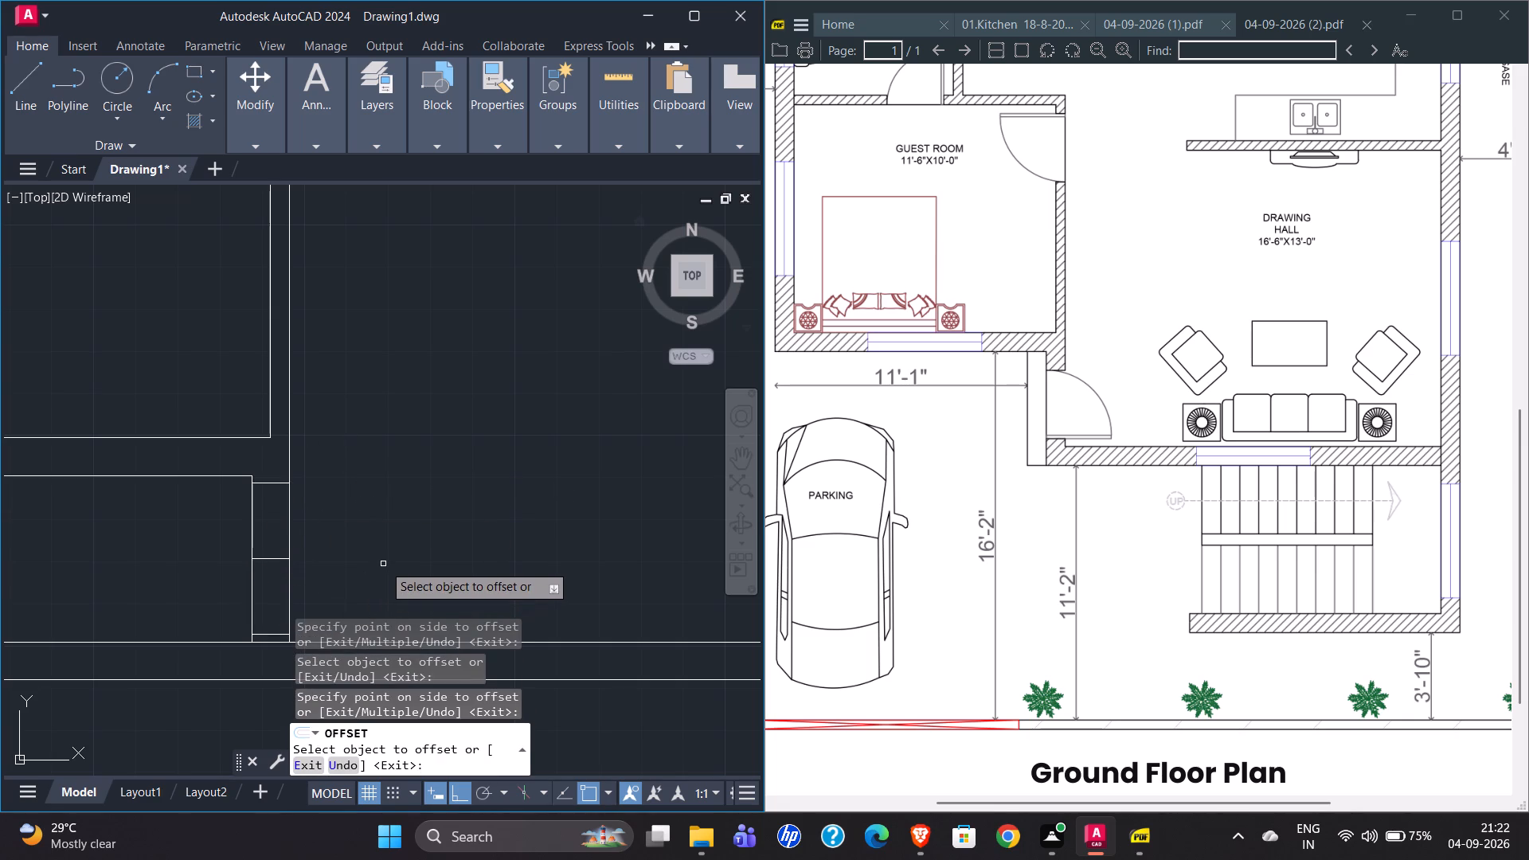
pyautogui.press('Escape')
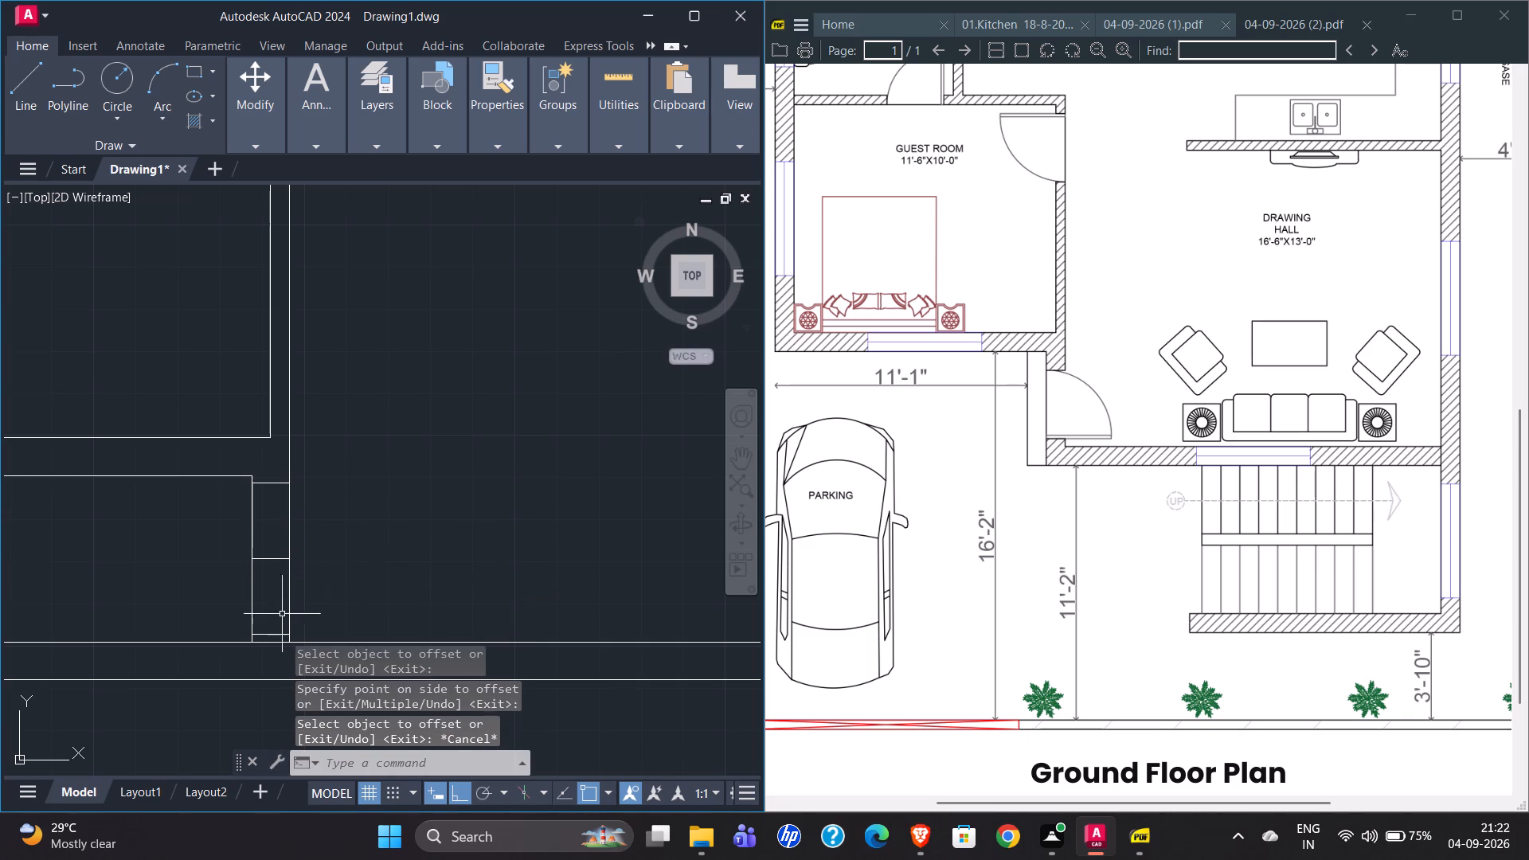
# Extend the entrance wall's parking-side line down to the lower line of the drawing hall's front wall.
pyautogui.scroll(-1, 311, 550)
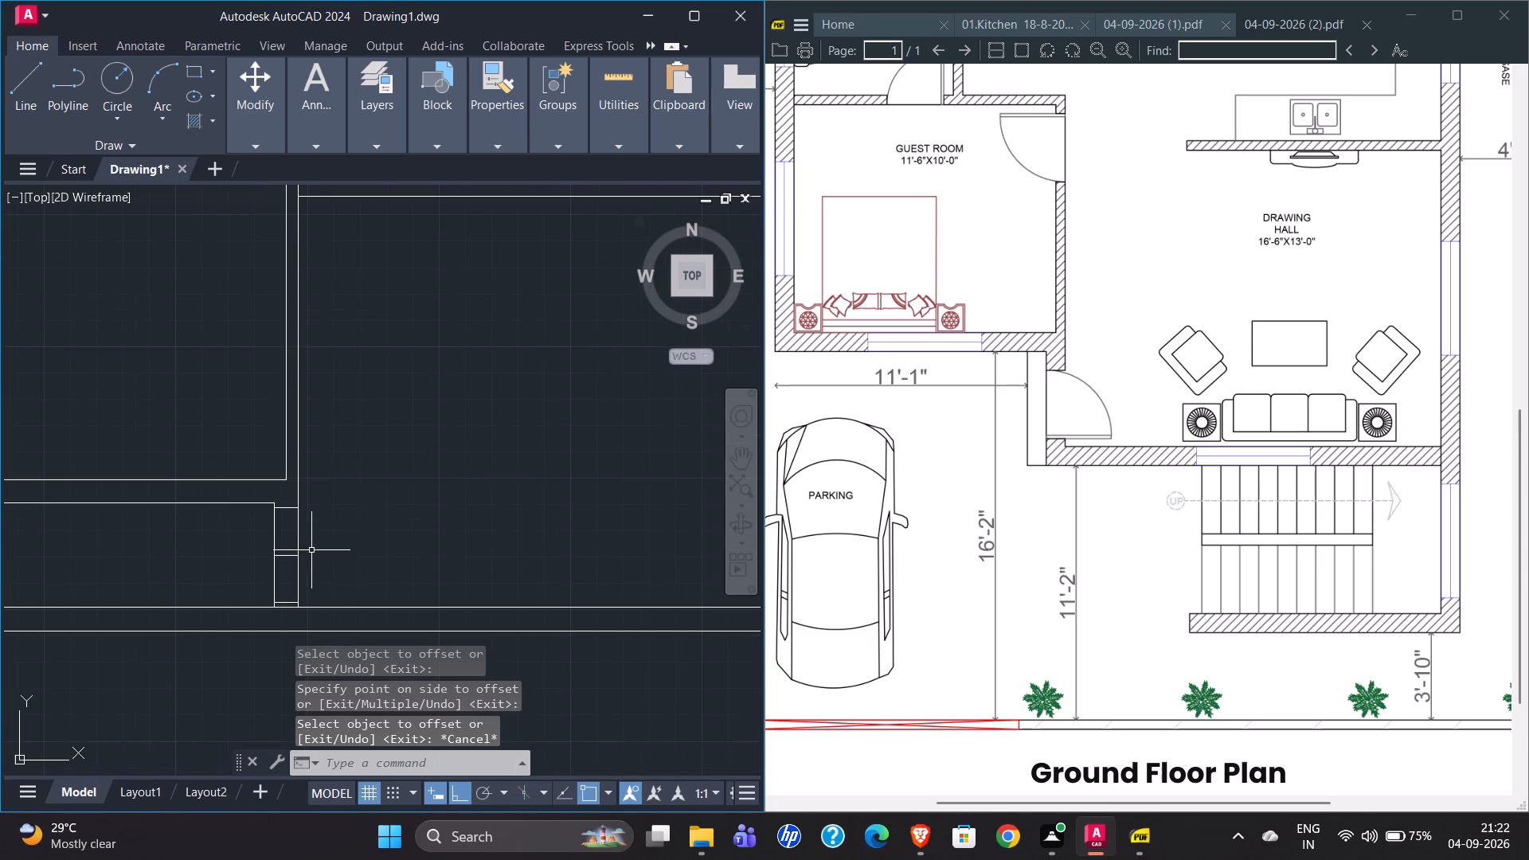
pyautogui.scroll(2, 280, 643)
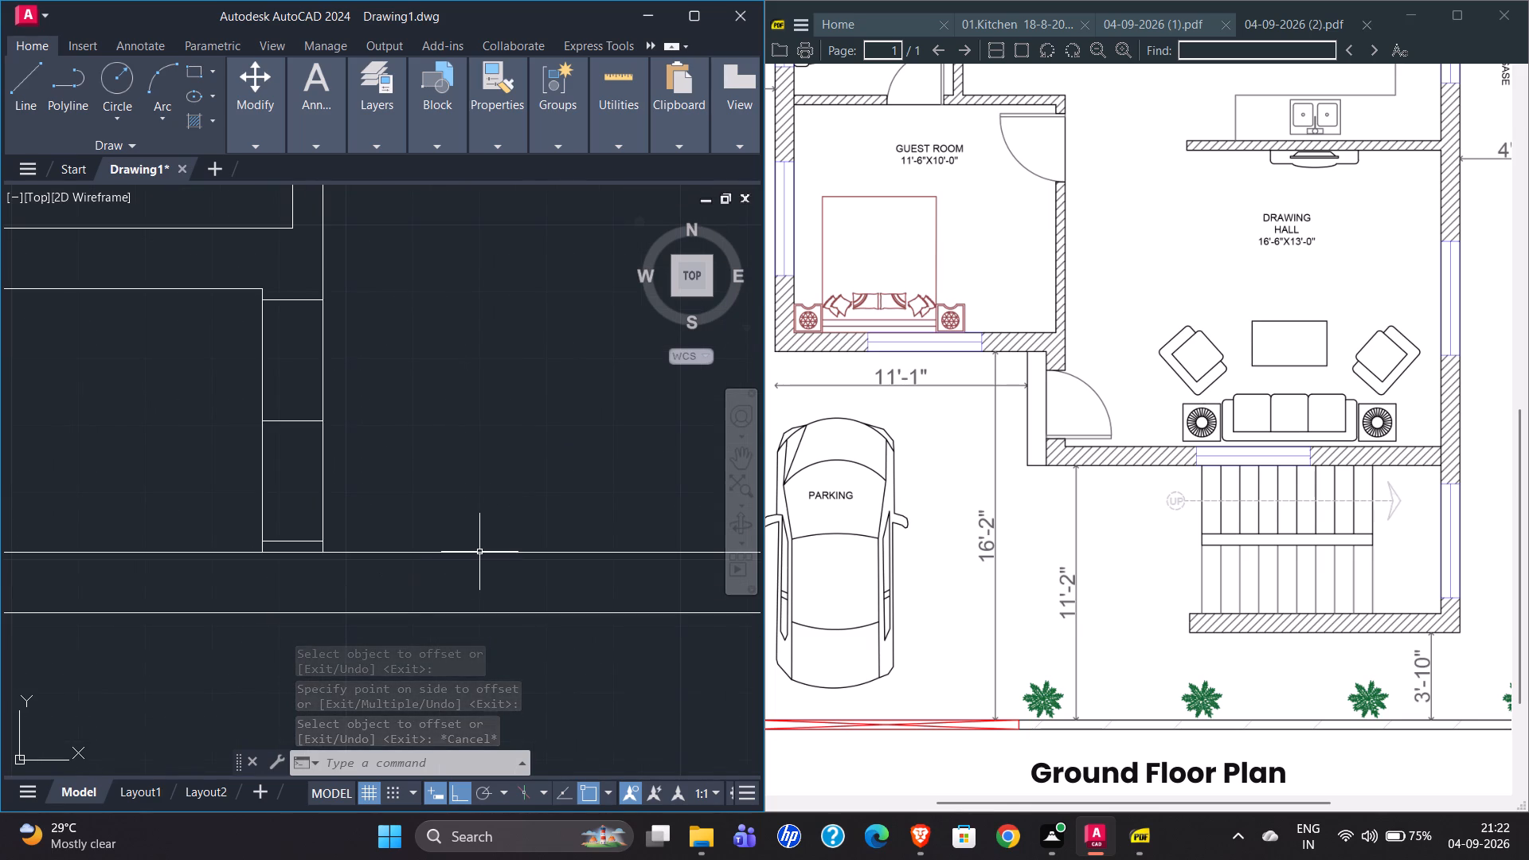
pyautogui.write('EX')
pyautogui.press('Return')
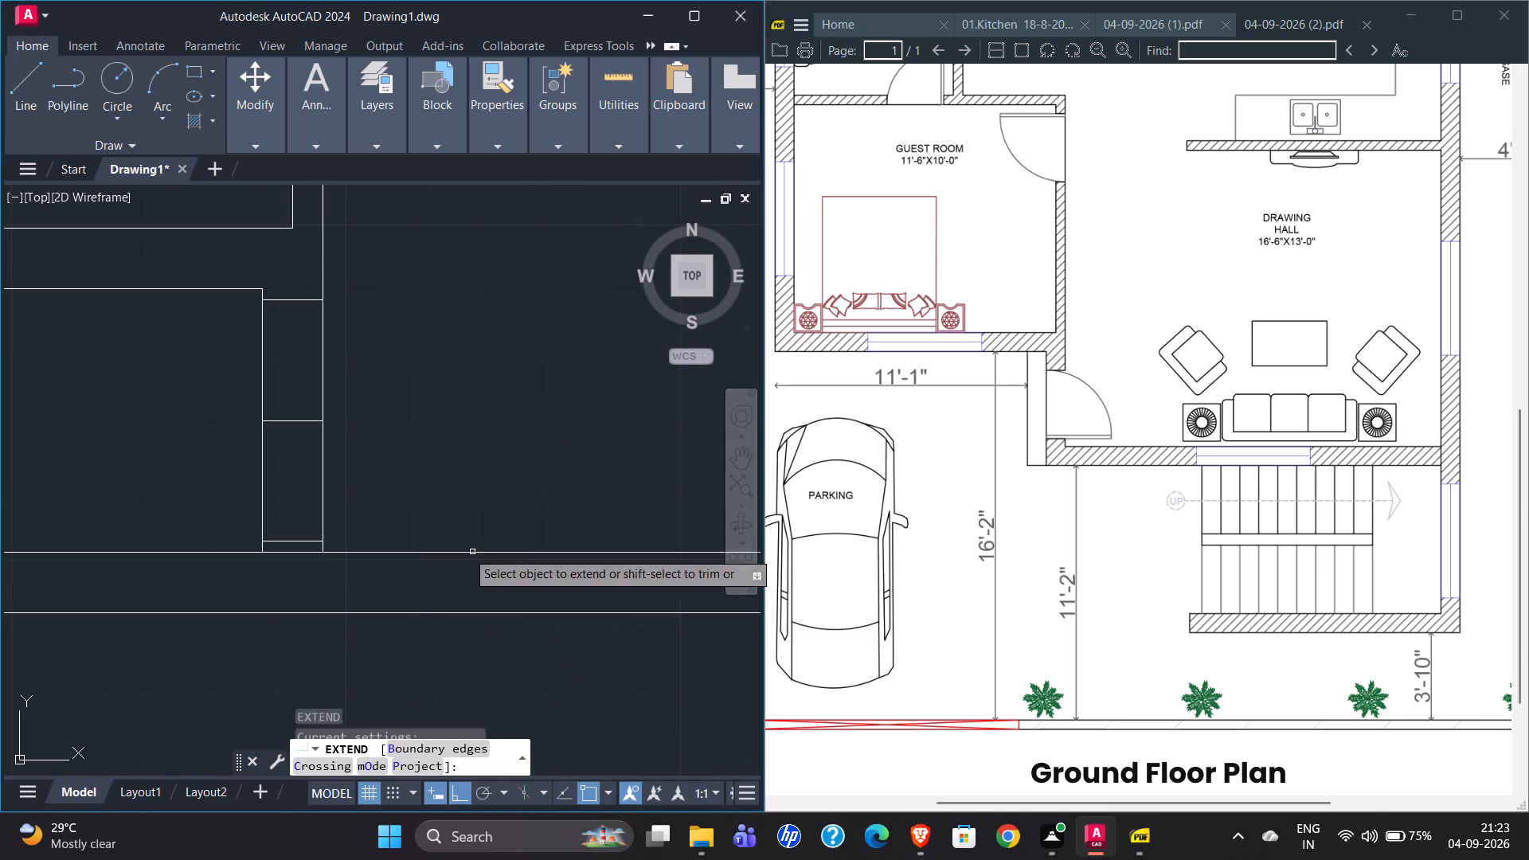
pyautogui.click(262, 505)
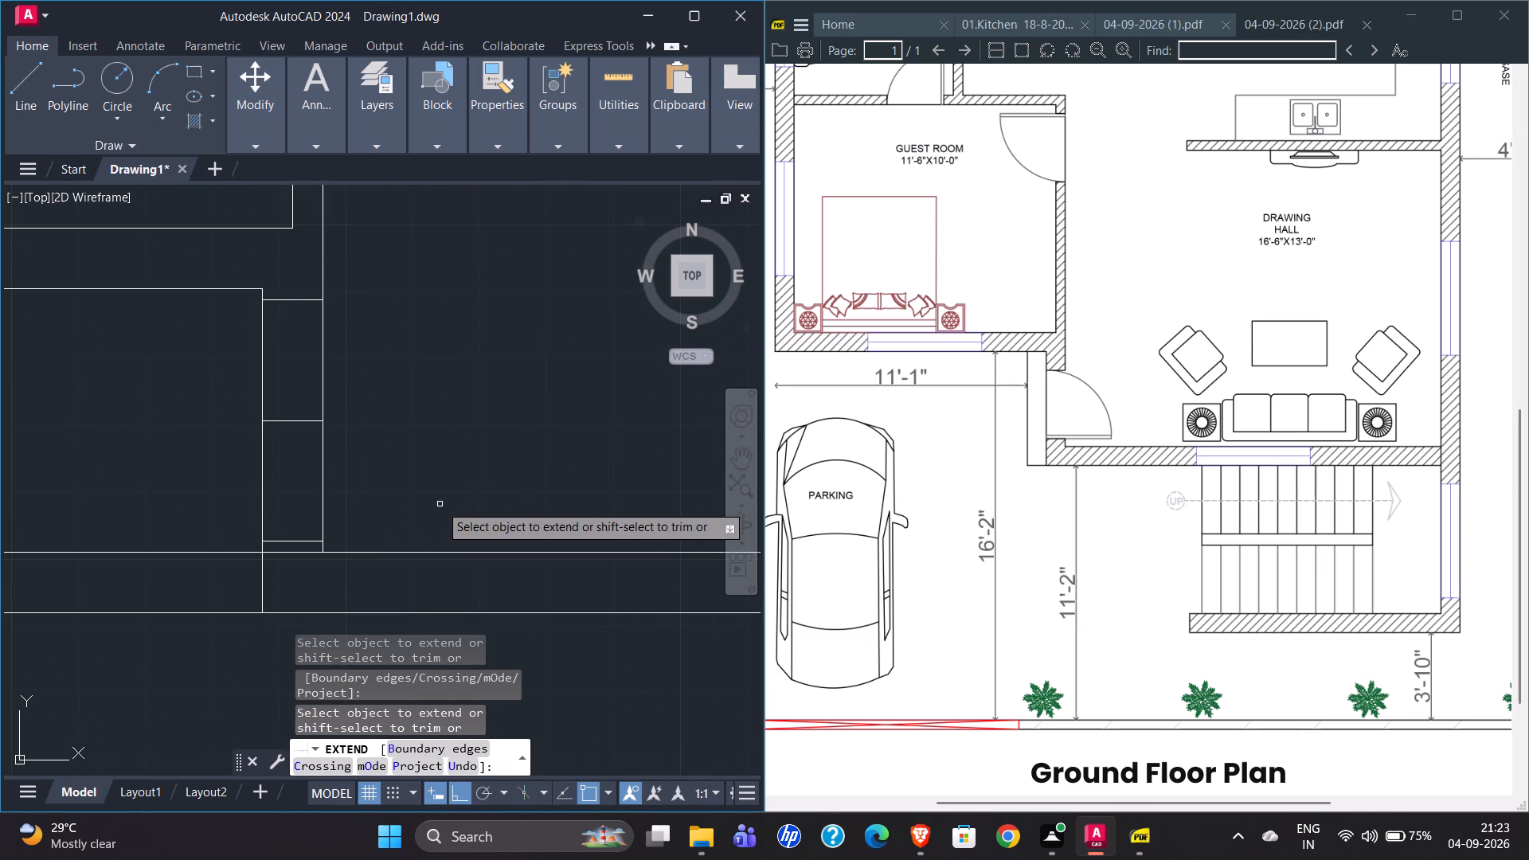
pyautogui.press('Escape')
pyautogui.scroll(-2, 288, 535)
pyautogui.scroll(-1, 362, 524)
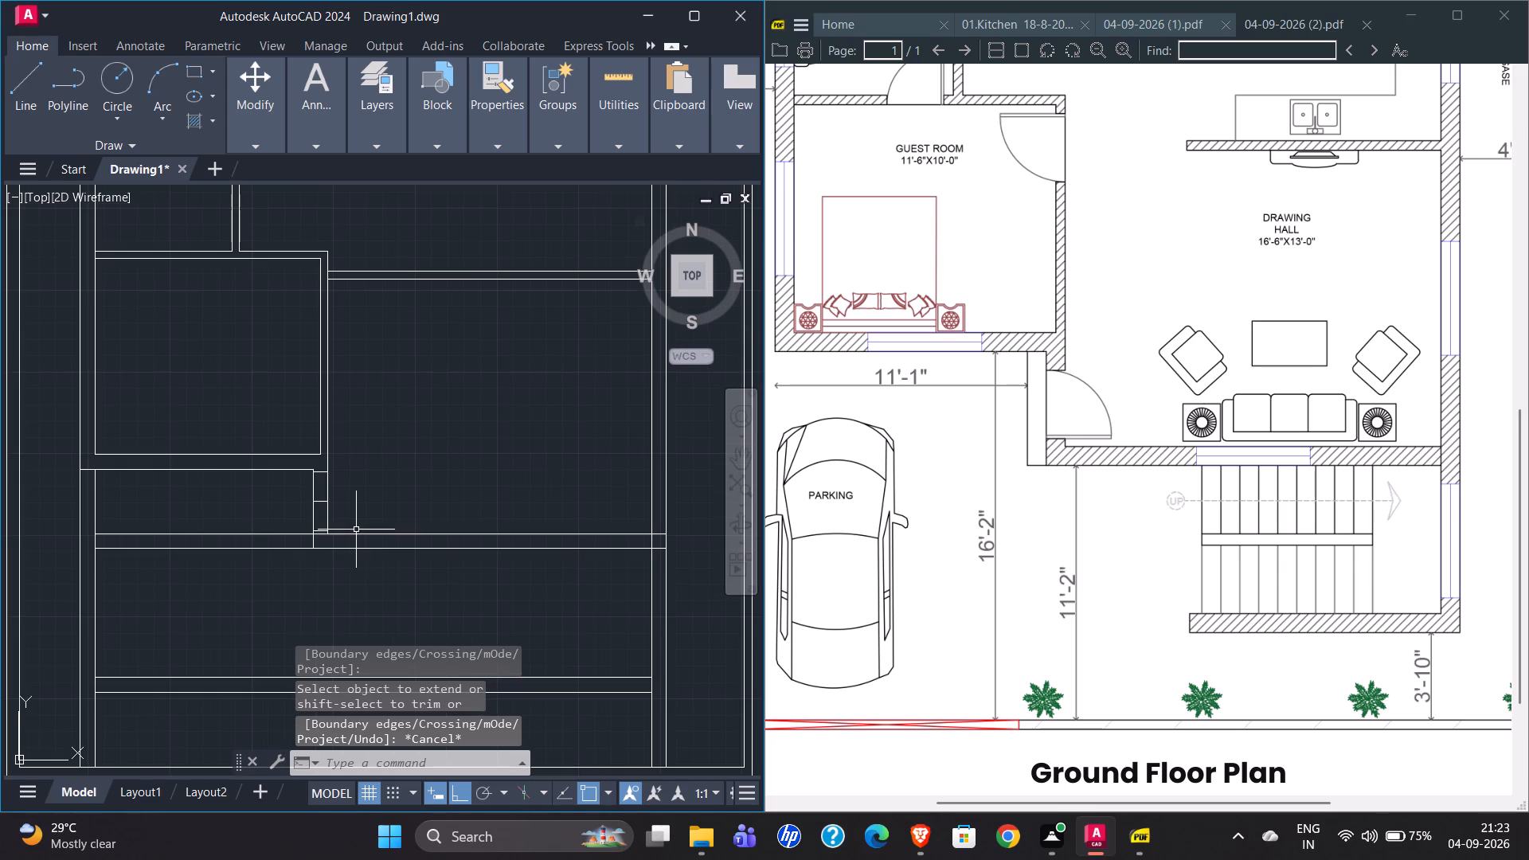
# Trim the side and centre lines out of the entrance door opening, and the front wall's upper line within the entrance wall's thickness.
pyautogui.scroll(3, 338, 549)
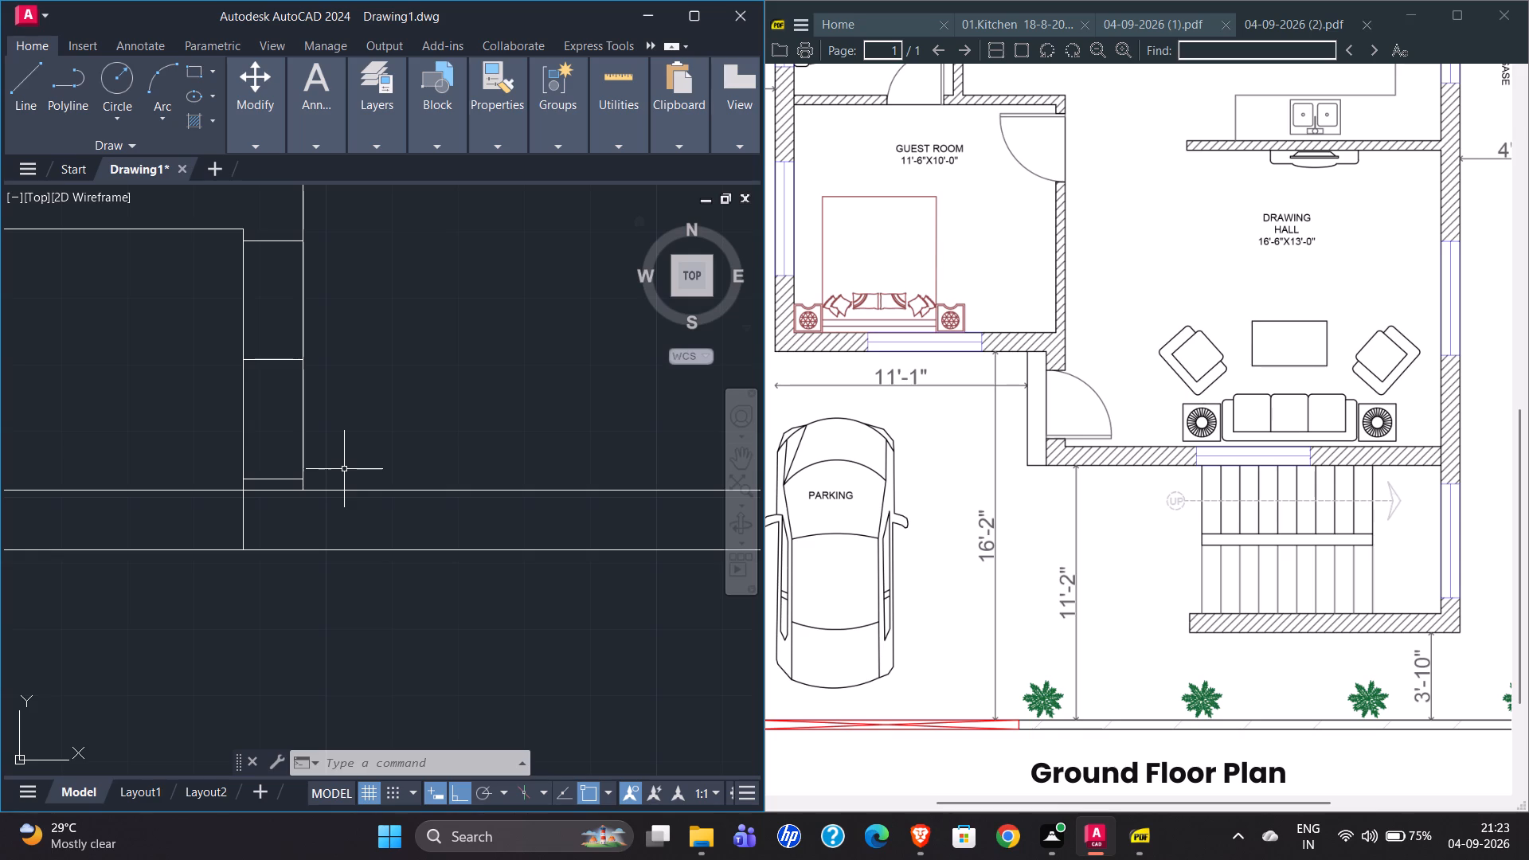
pyautogui.write('TR')
pyautogui.press('Return')
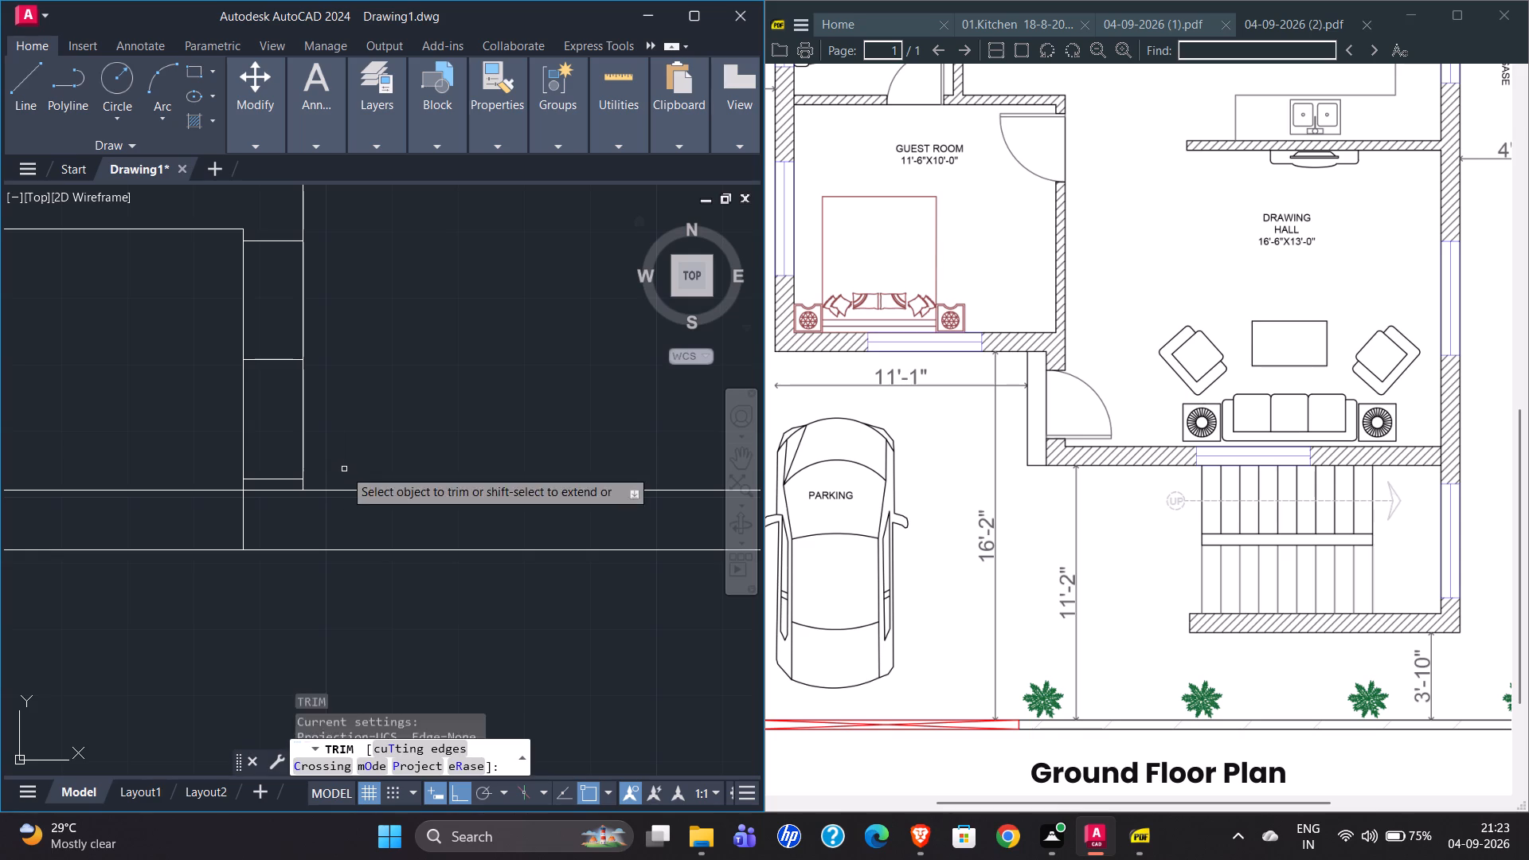
pyautogui.moveTo(346, 424); pyautogui.dragTo(355, 309)
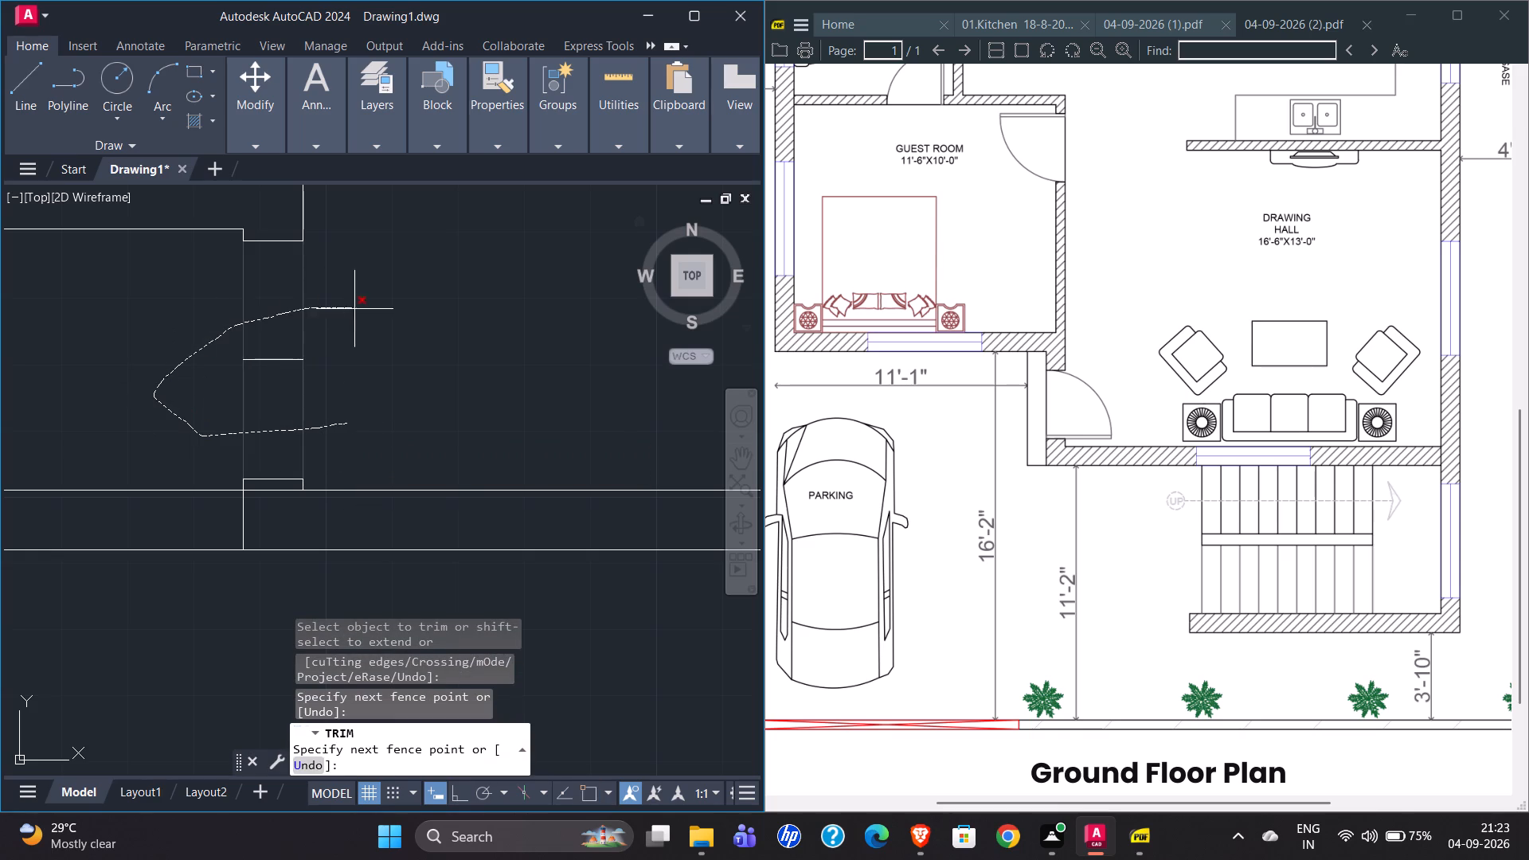
pyautogui.moveTo(355, 309); pyautogui.dragTo(301, 337)
pyautogui.moveTo(301, 338); pyautogui.dragTo(252, 393)
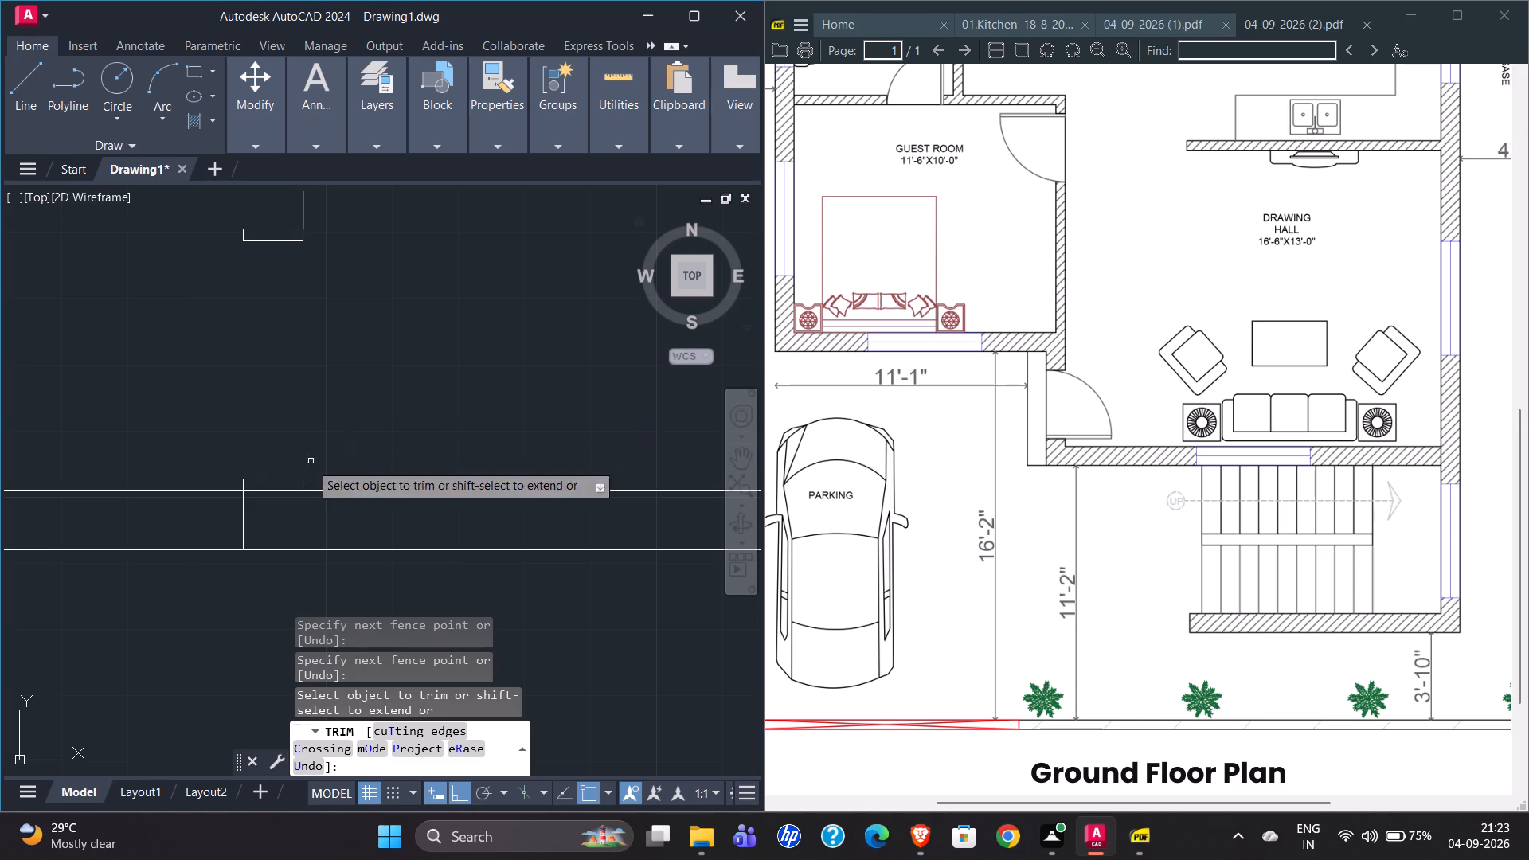
pyautogui.moveTo(282, 487); pyautogui.dragTo(281, 503)
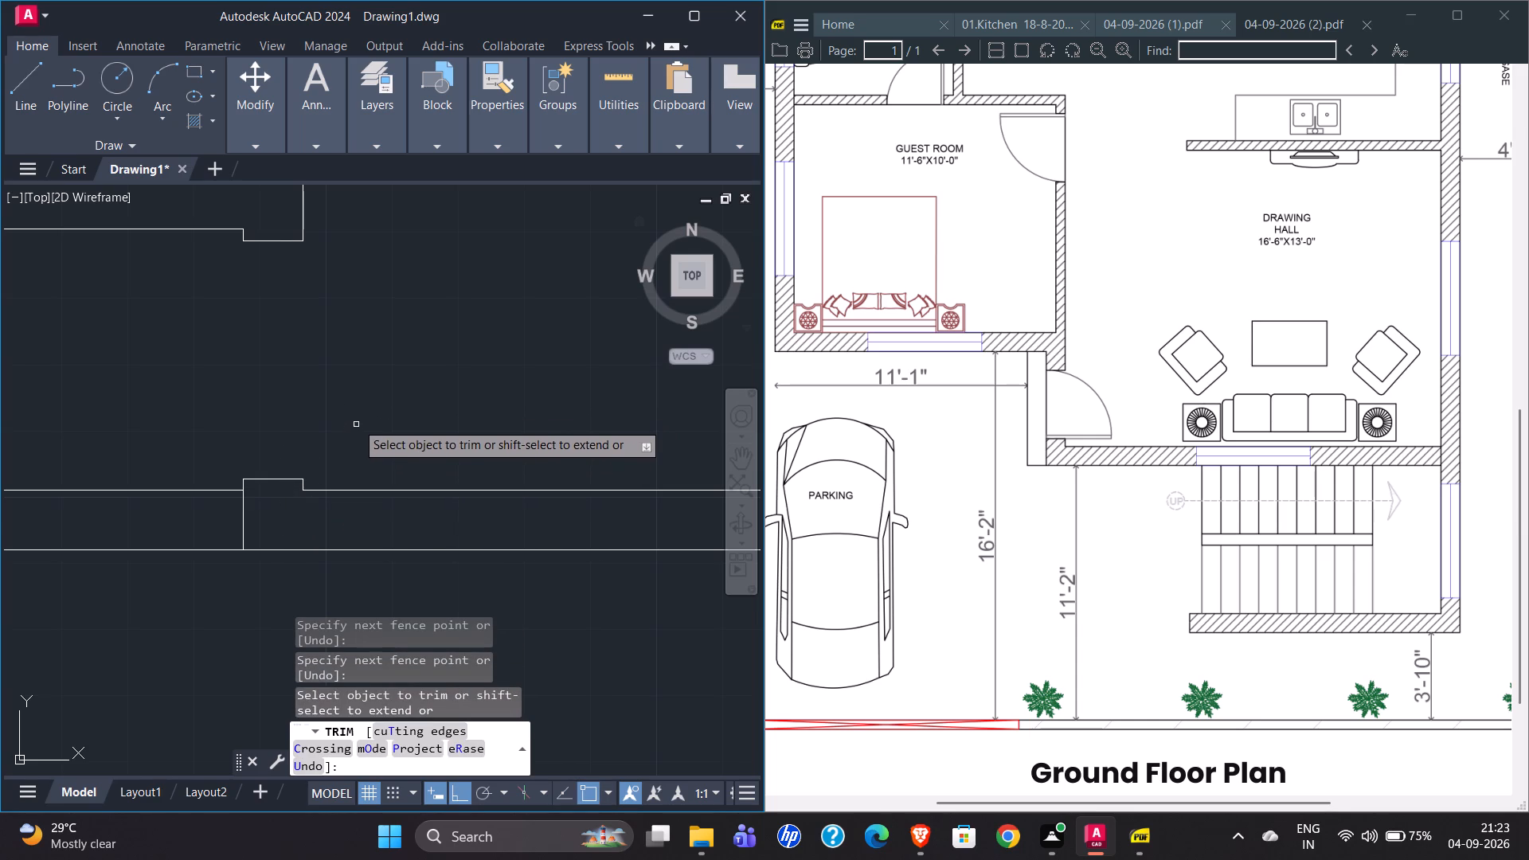
# Trim both lines of the drawing hall's front wall where they run across the parking area, up to the entrance wall.
pyautogui.scroll(-3, 351, 400)
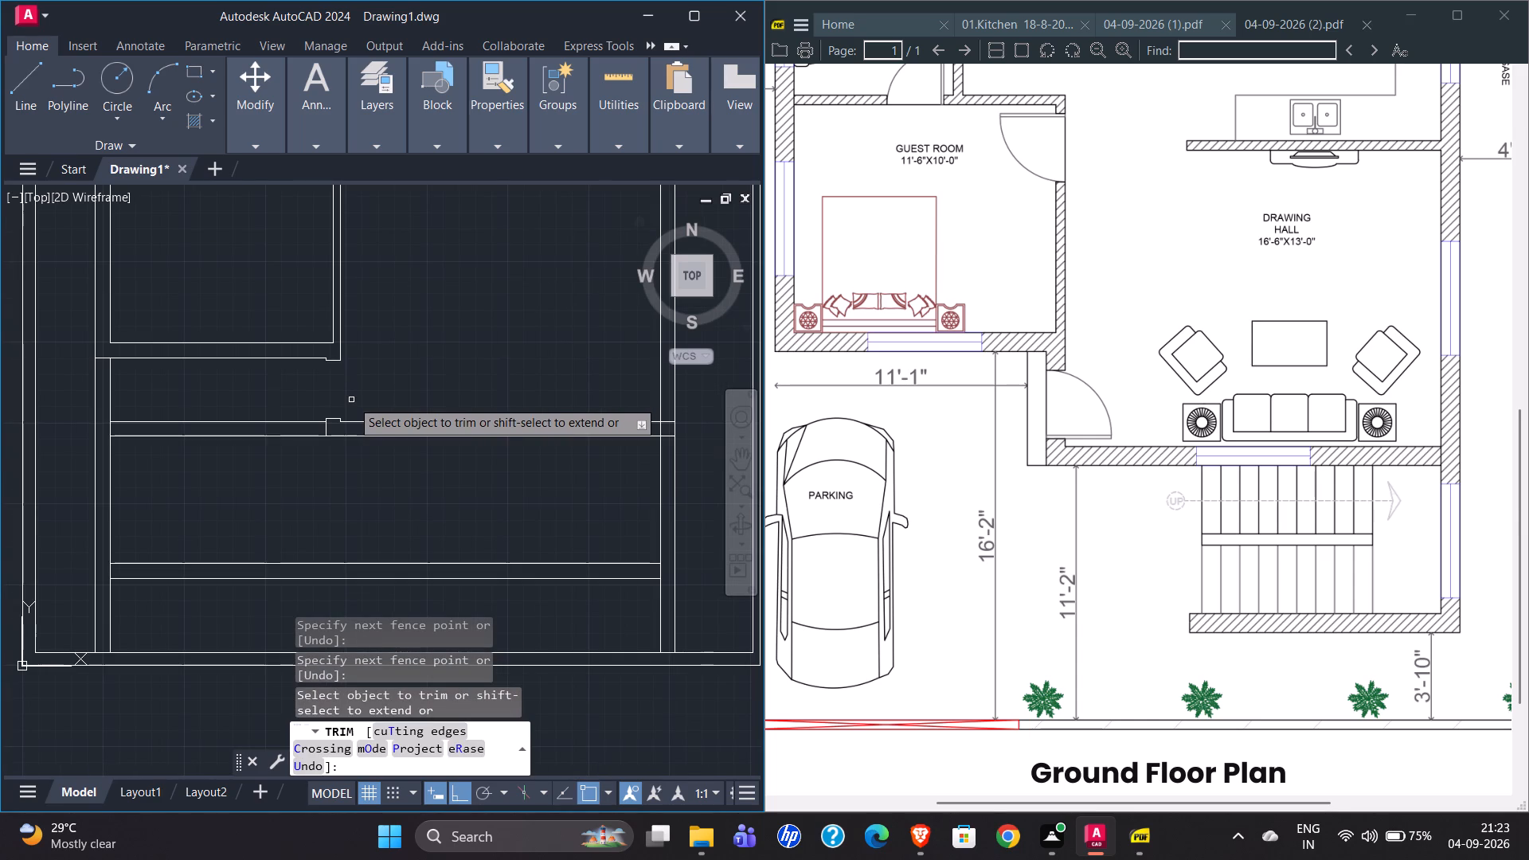
pyautogui.moveTo(254, 391); pyautogui.dragTo(237, 469)
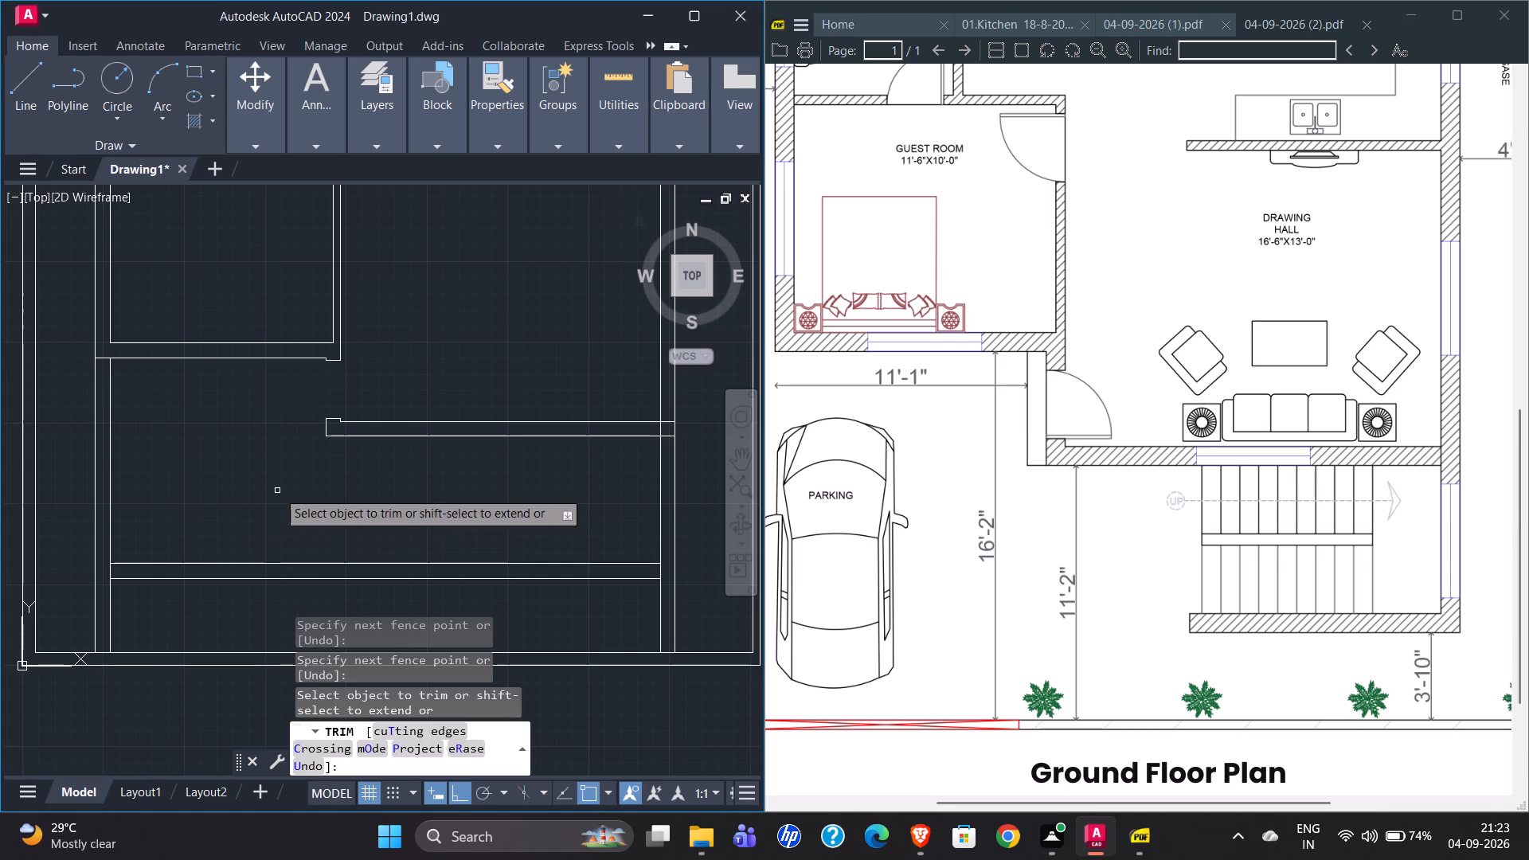
pyautogui.scroll(-1, 228, 504)
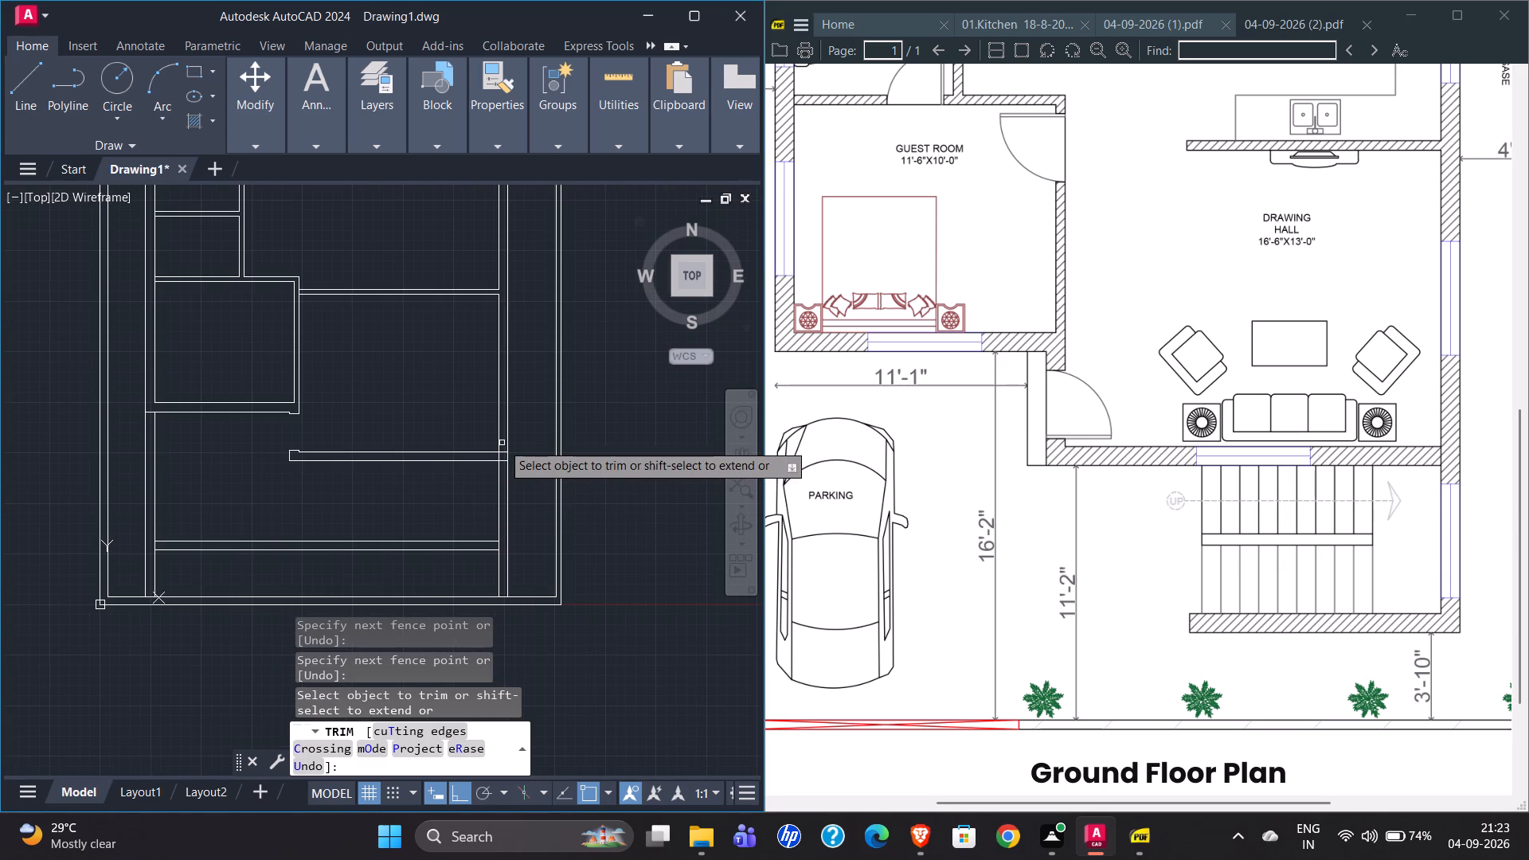
pyautogui.press('Escape')
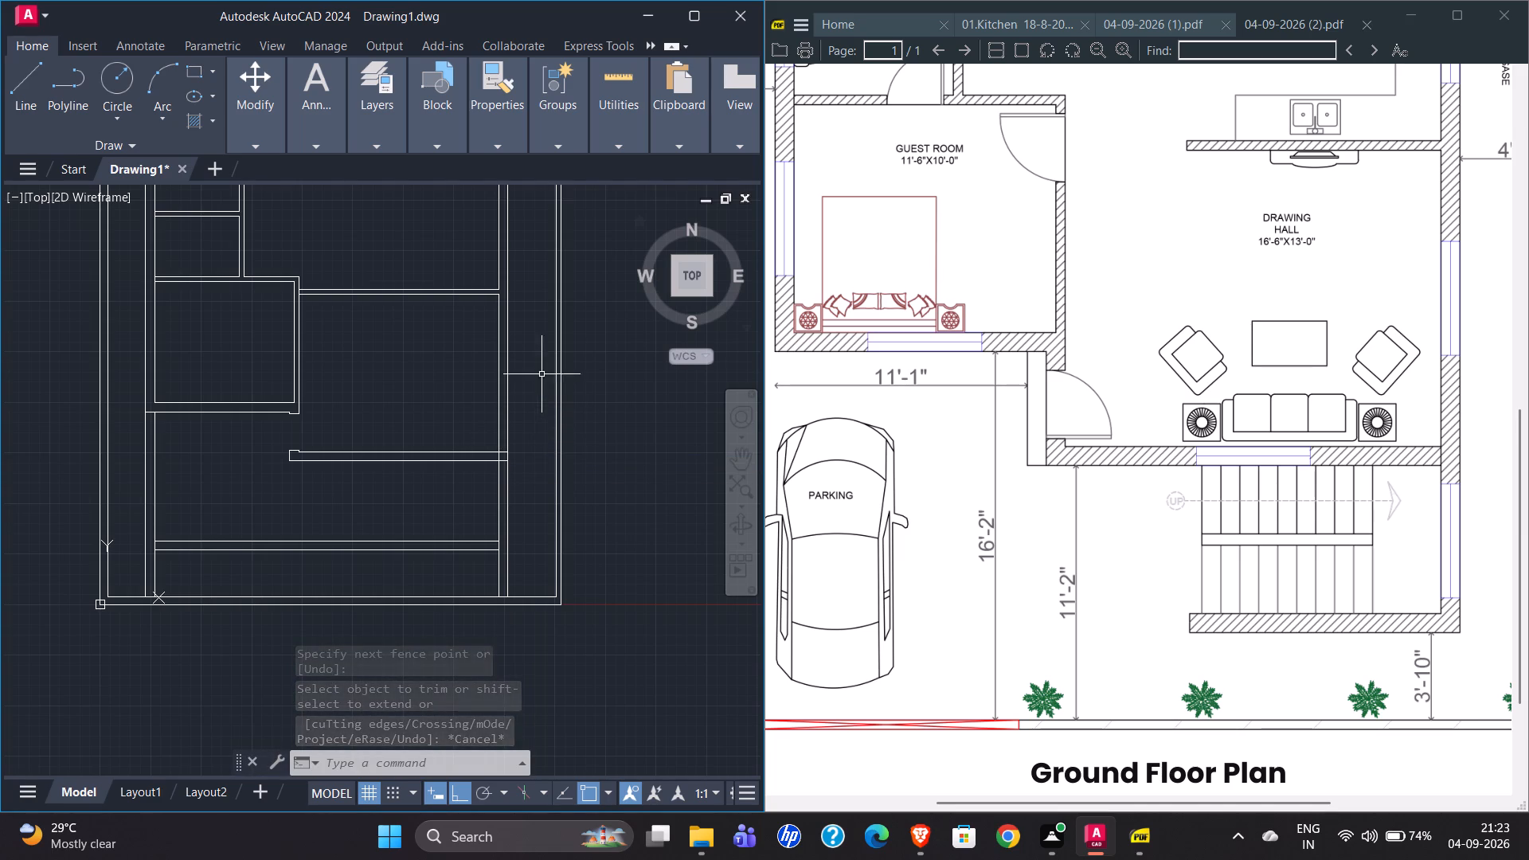
# Check the drawing hall's inside depth between its kitchen-side wall and front wall using a temporary line.
pyautogui.click(21, 84)
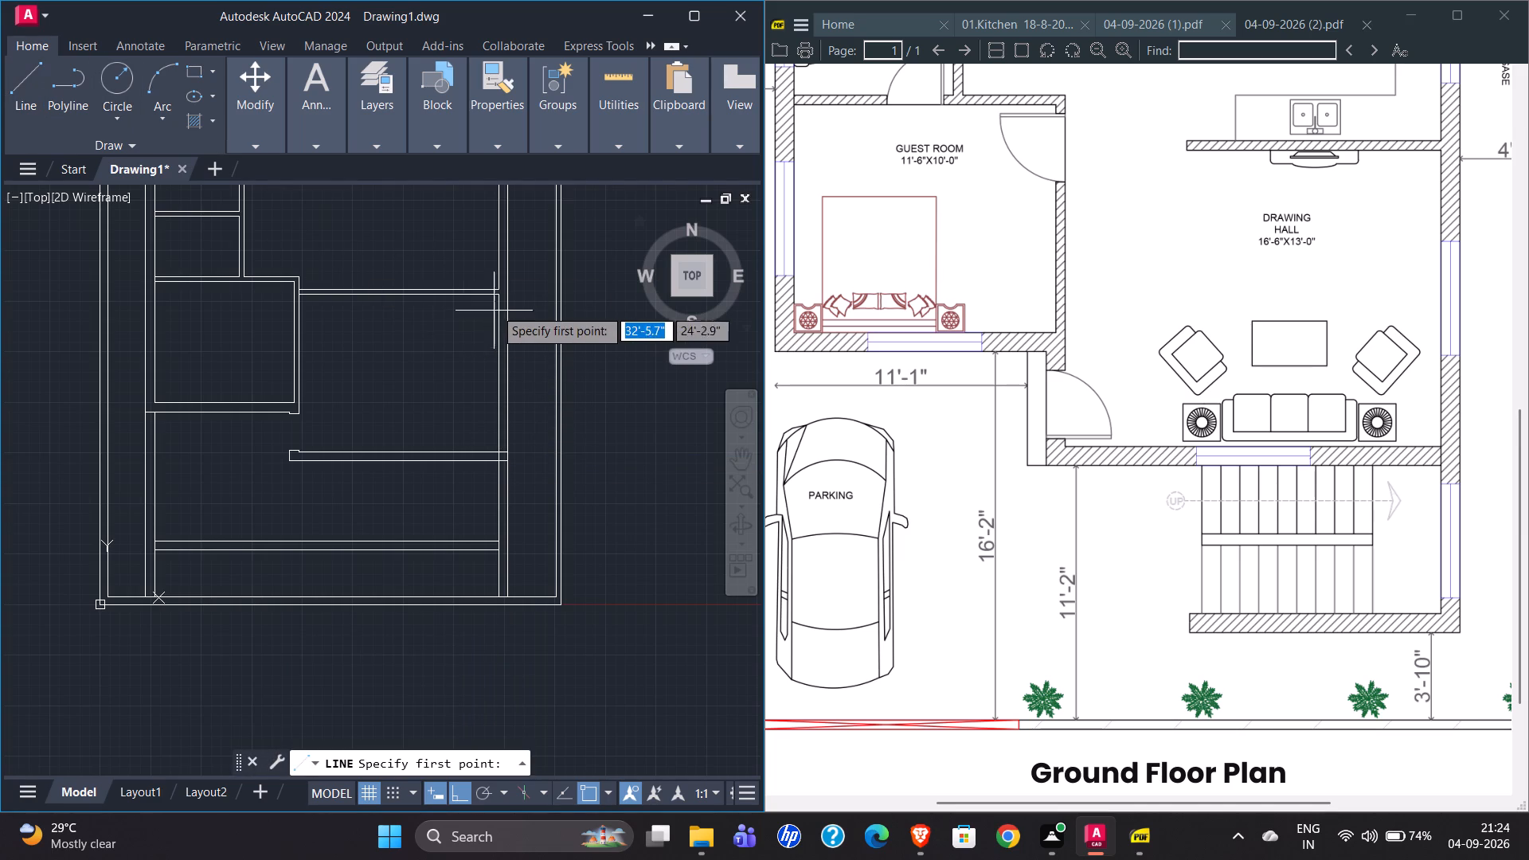
pyautogui.click(498, 296)
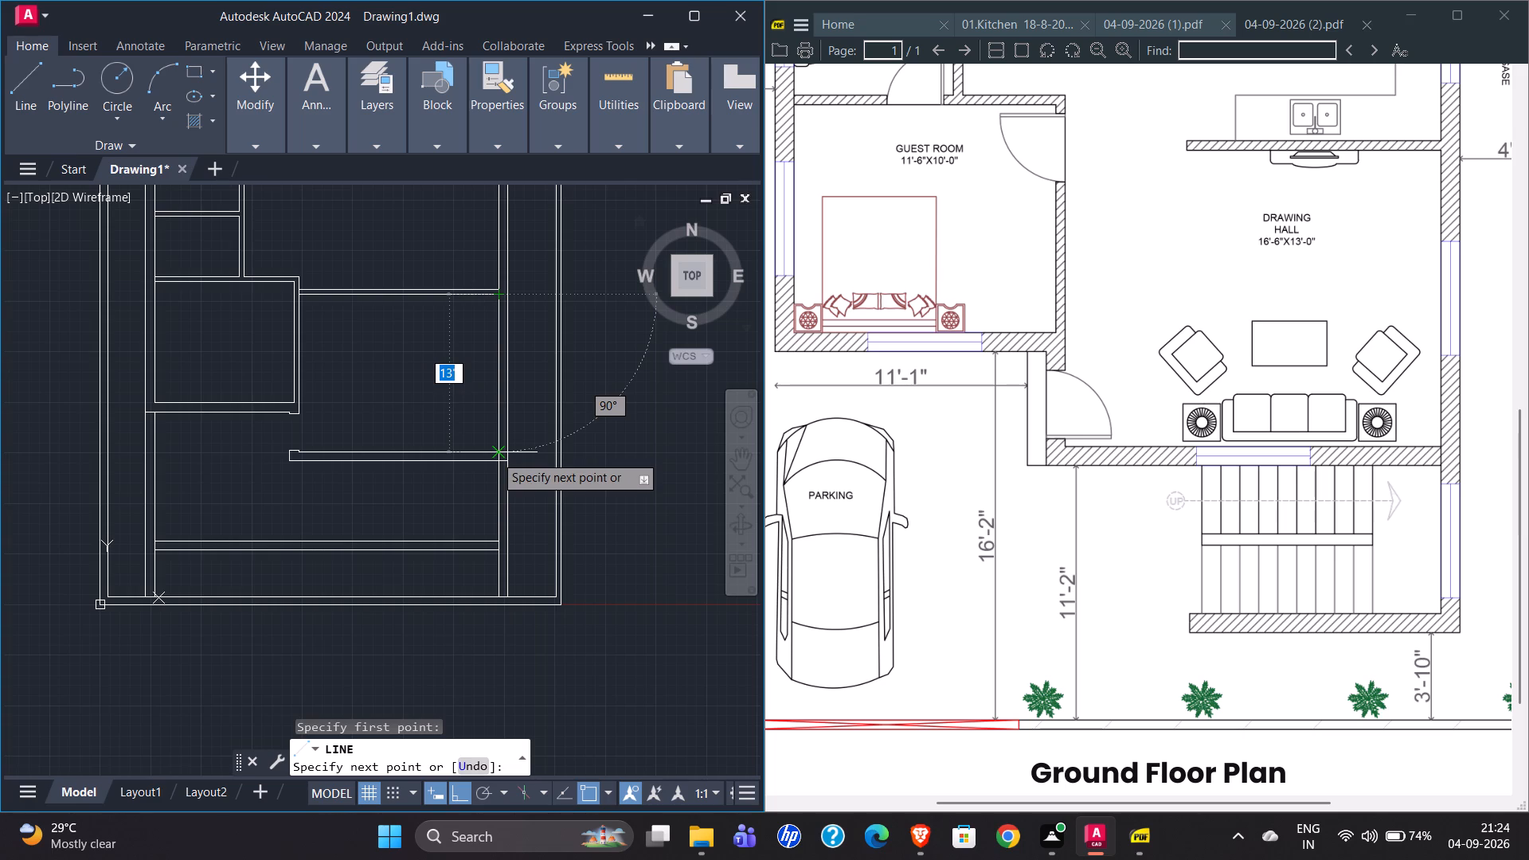
pyautogui.press('Escape')
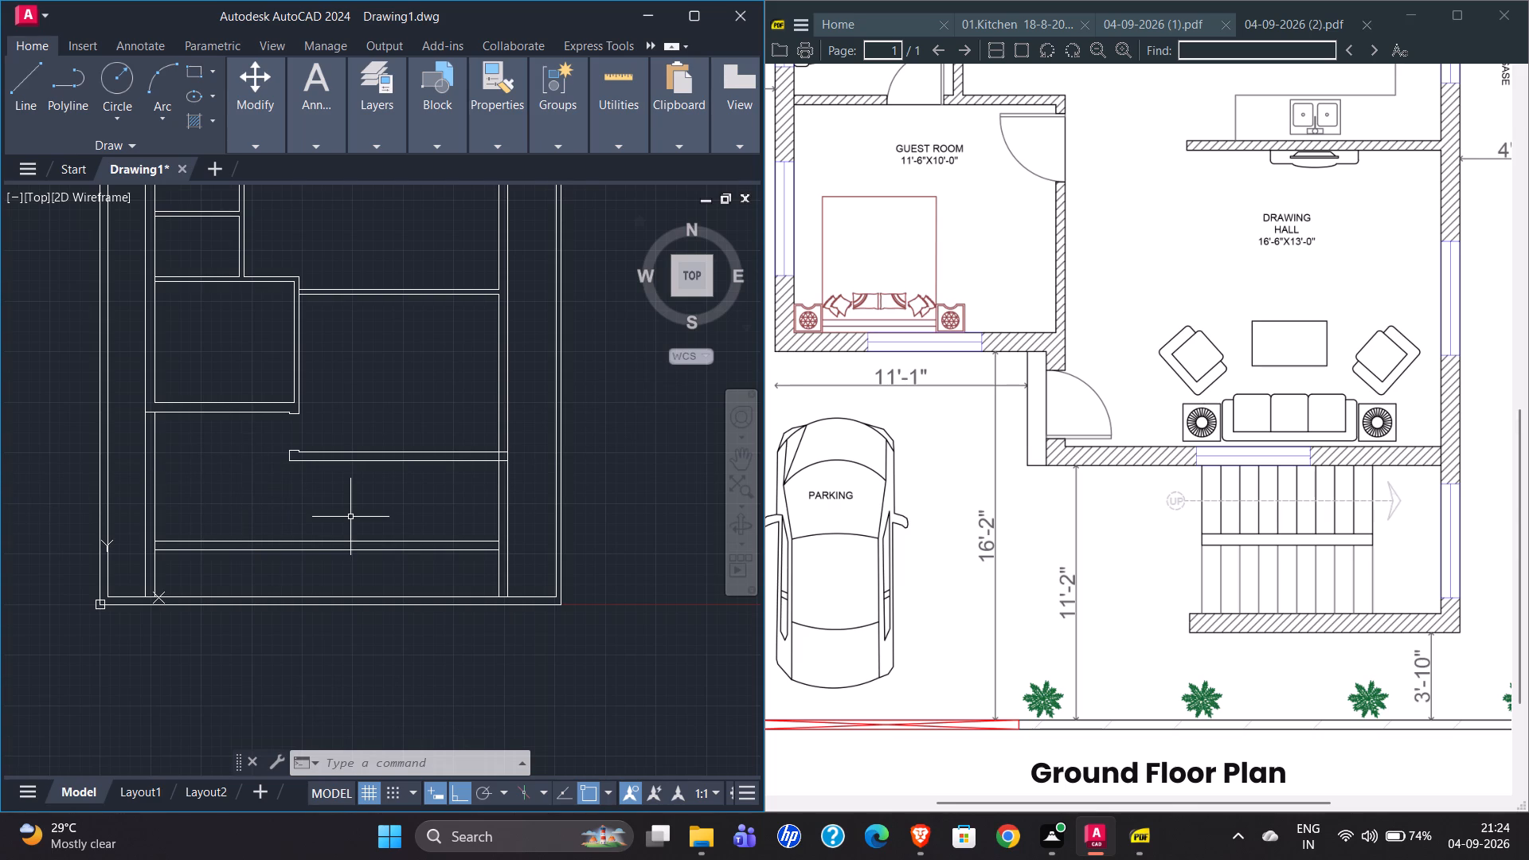
# Trim both vertical lines of the house's left outer wall below the guest room, beside the parking area.
pyautogui.hscroll(-2, 1072, 478)
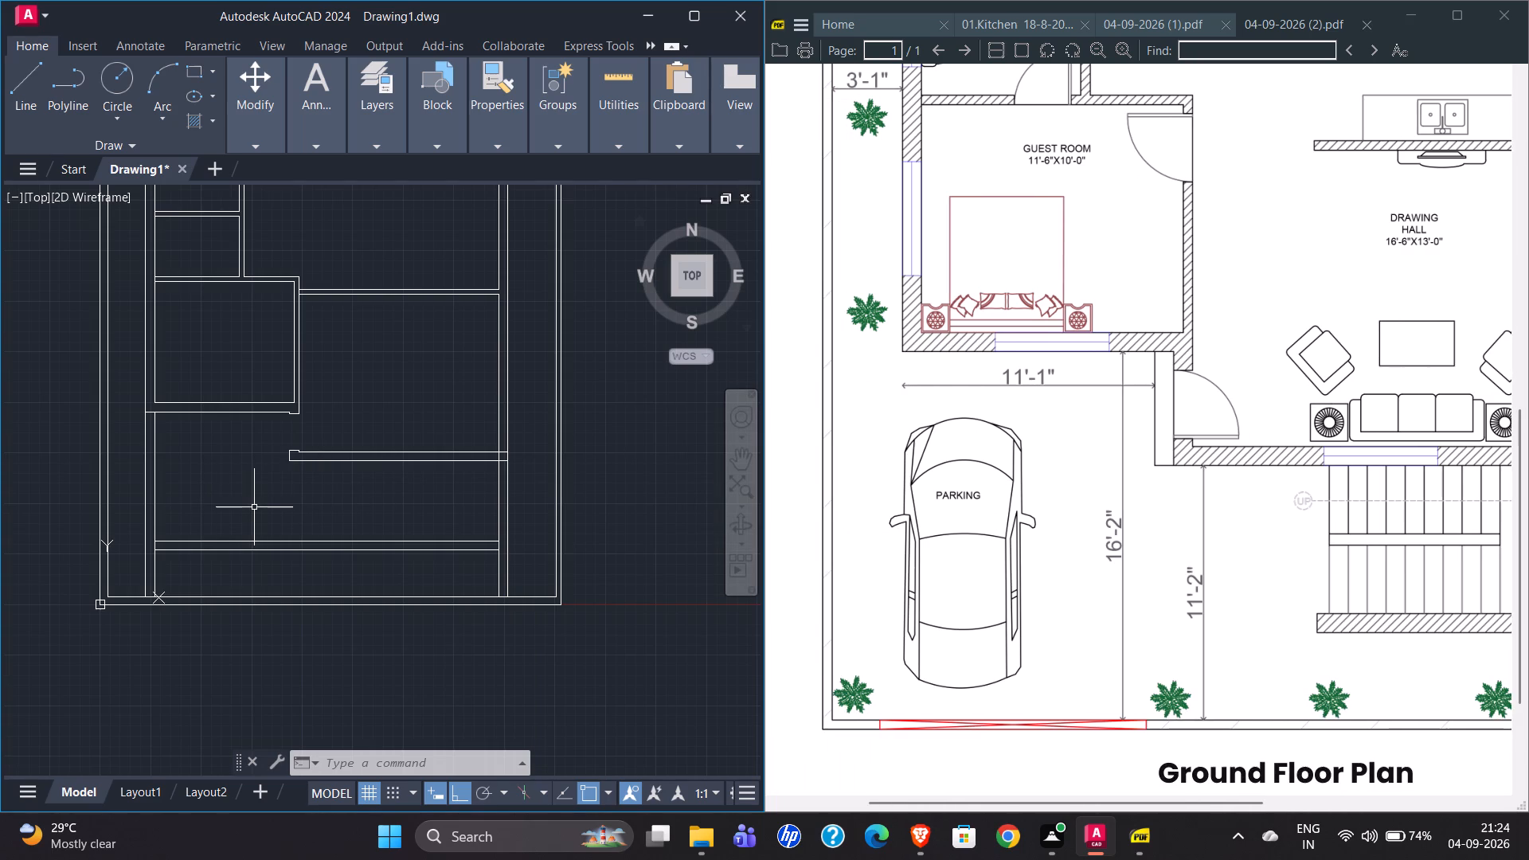
pyautogui.write('TR')
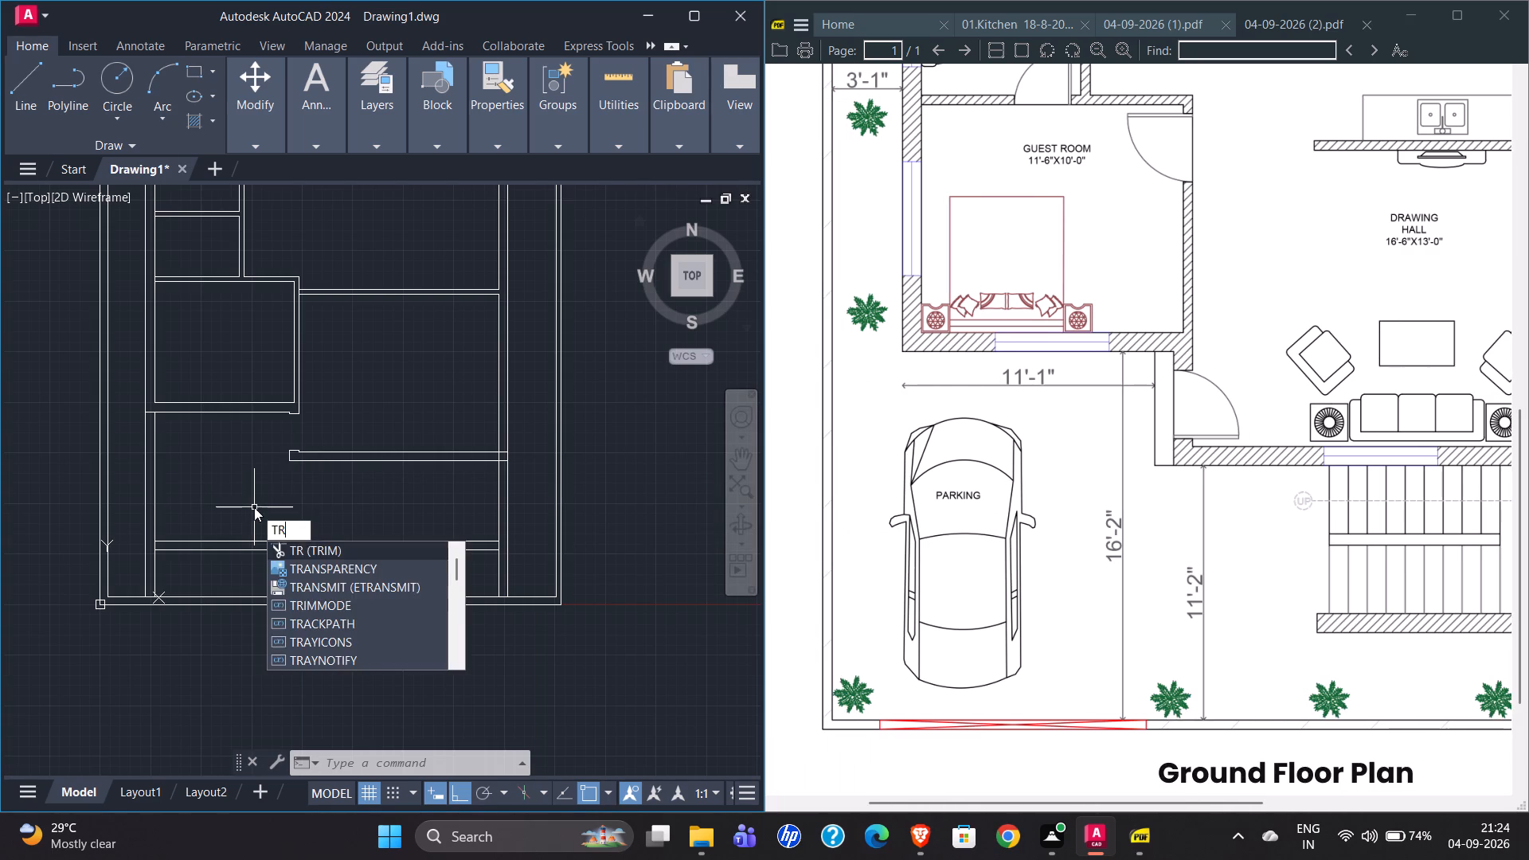
pyautogui.press('Return')
pyautogui.moveTo(214, 506); pyautogui.dragTo(130, 549)
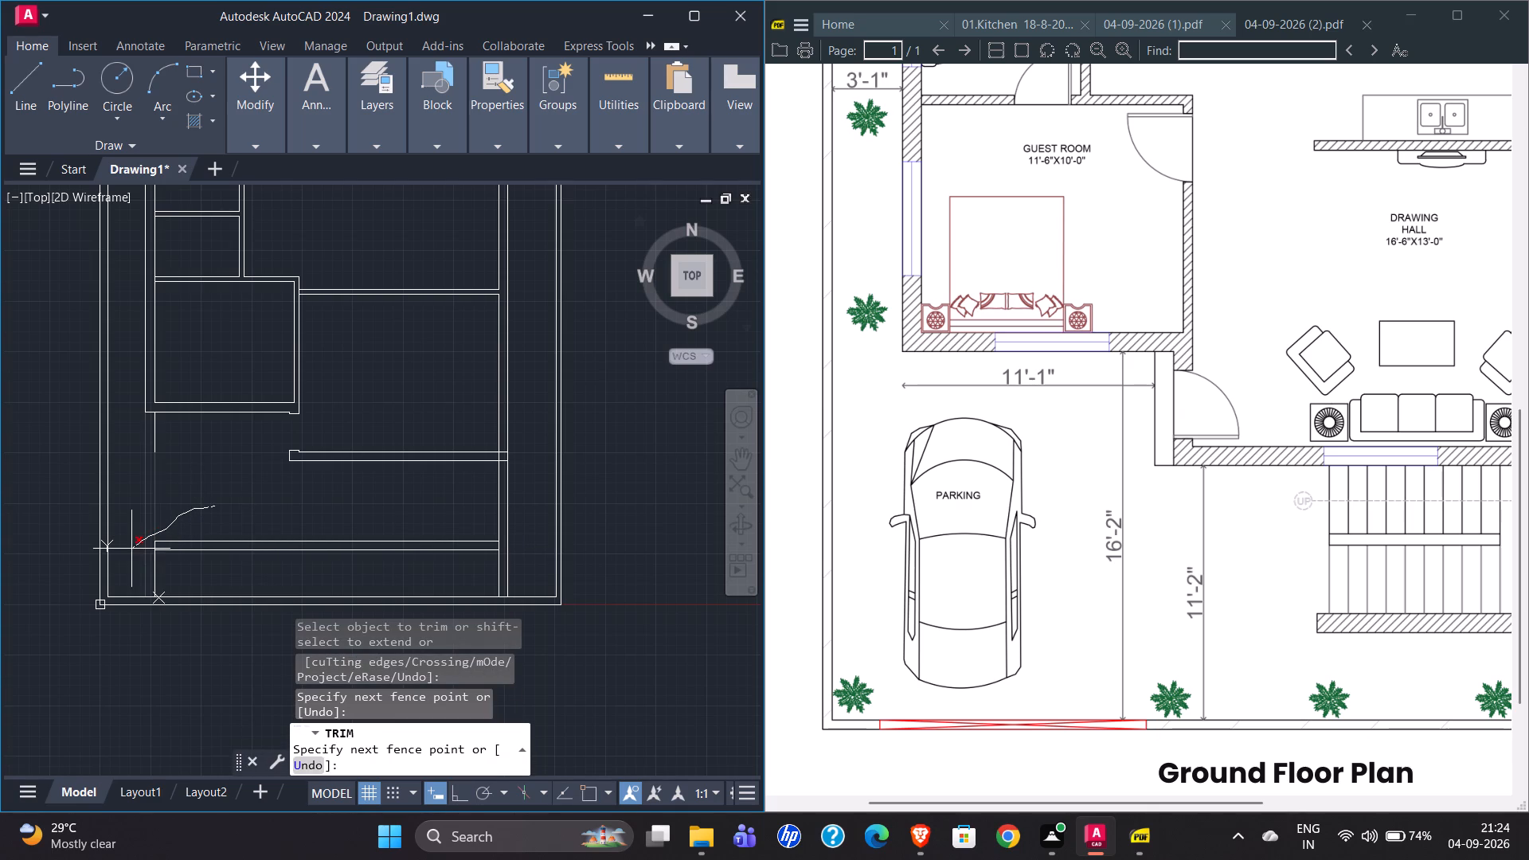
pyautogui.moveTo(130, 549); pyautogui.dragTo(165, 574)
pyautogui.moveTo(140, 443); pyautogui.dragTo(158, 439)
pyautogui.moveTo(158, 439); pyautogui.dragTo(193, 440)
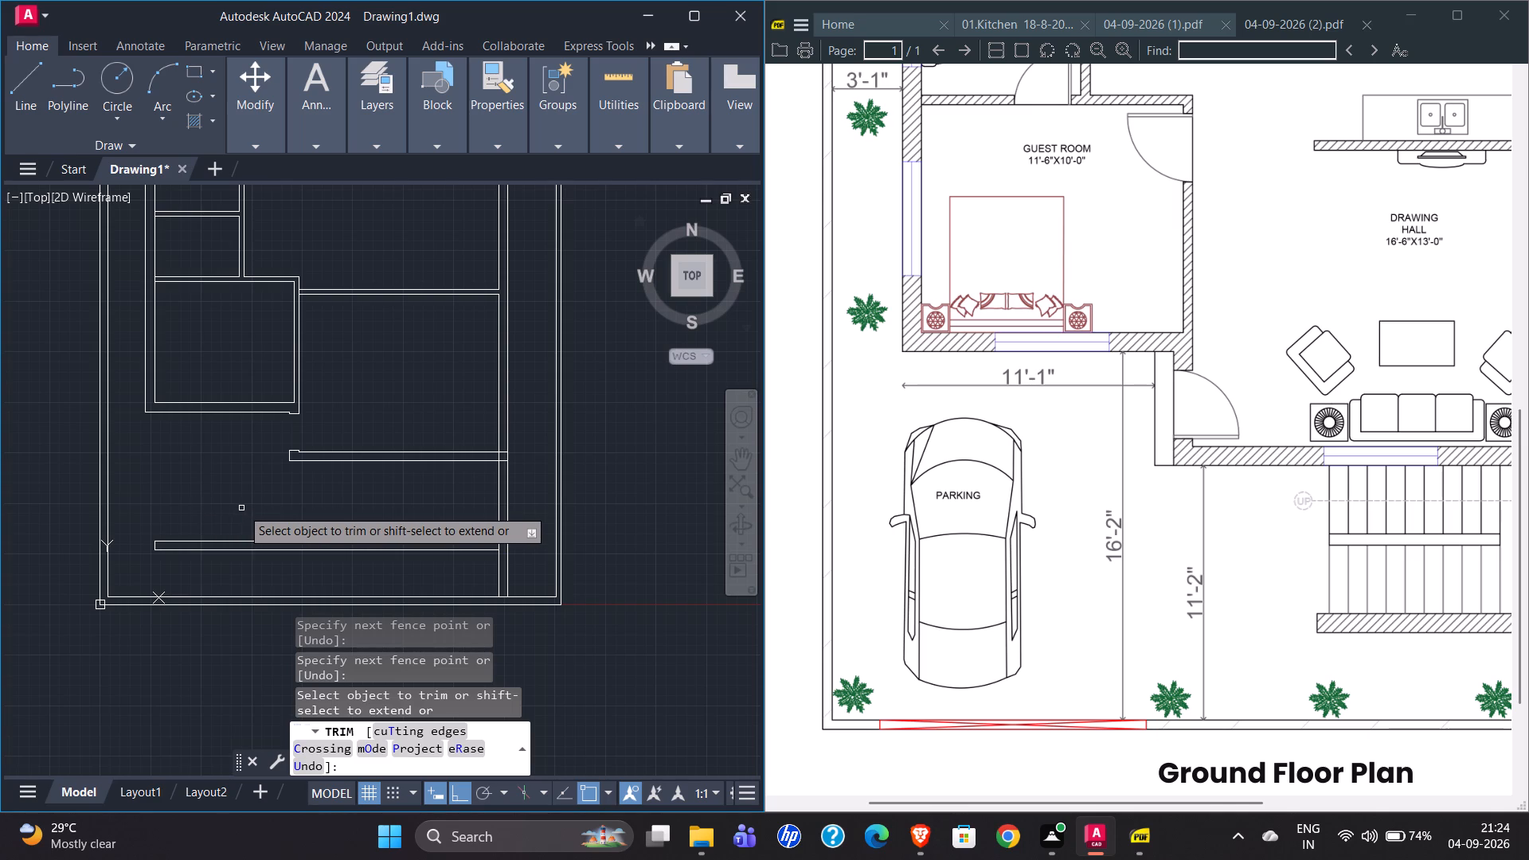
pyautogui.press('Escape')
# Draw a rectangle 1' wide and about 4'-0.5" high against the entrance wall's parking side, from the guest room wall to the front wall's lower line.
pyautogui.scroll(2, 306, 411)
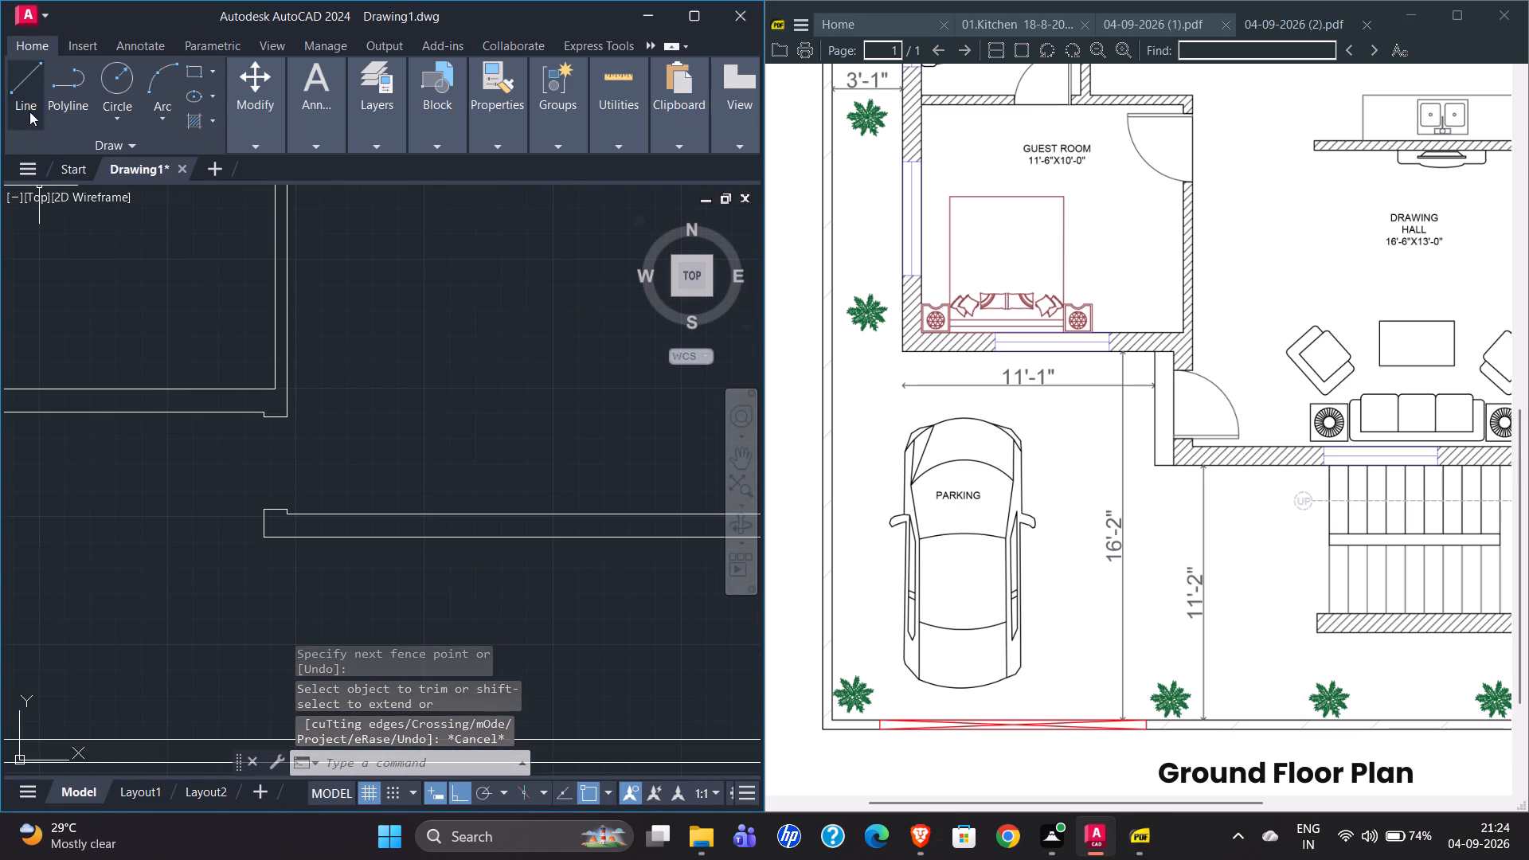
pyautogui.click(190, 68)
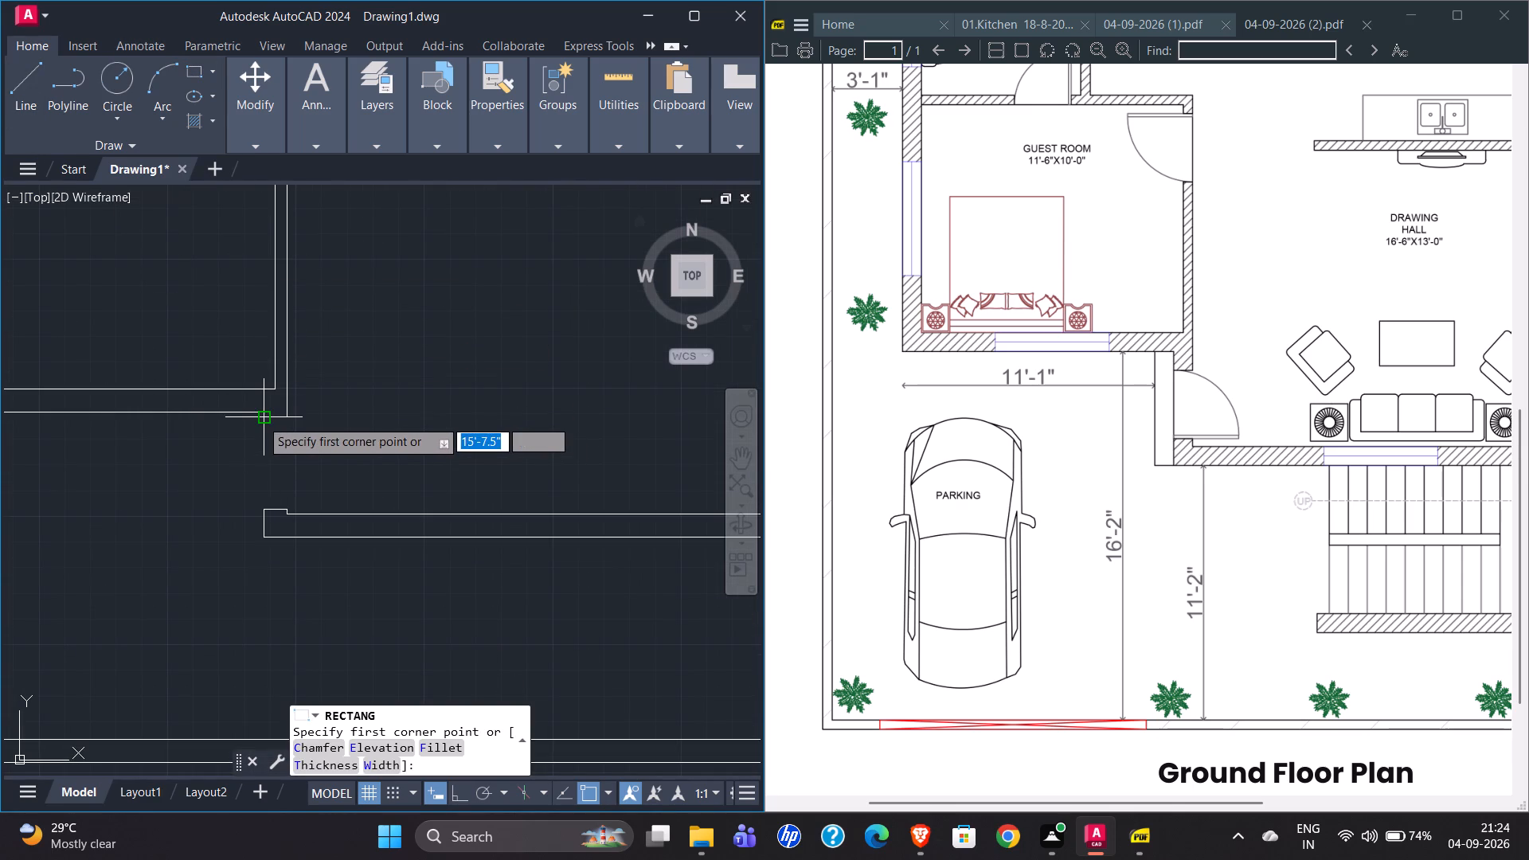
pyautogui.scroll(6, 258, 412)
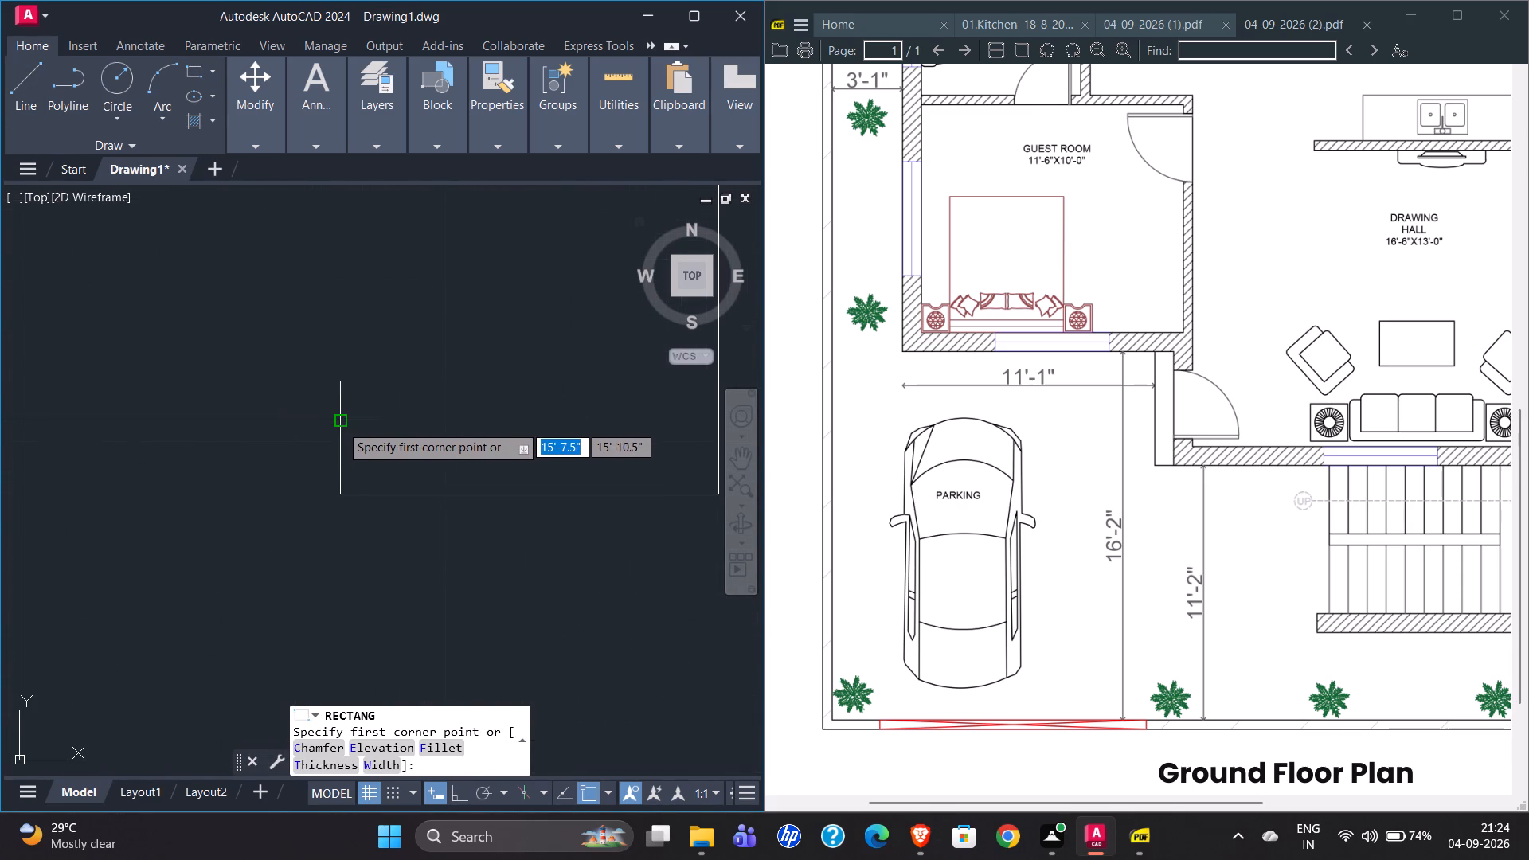
pyautogui.click(340, 424)
pyautogui.scroll(-3, 238, 448)
pyautogui.scroll(-3, 207, 549)
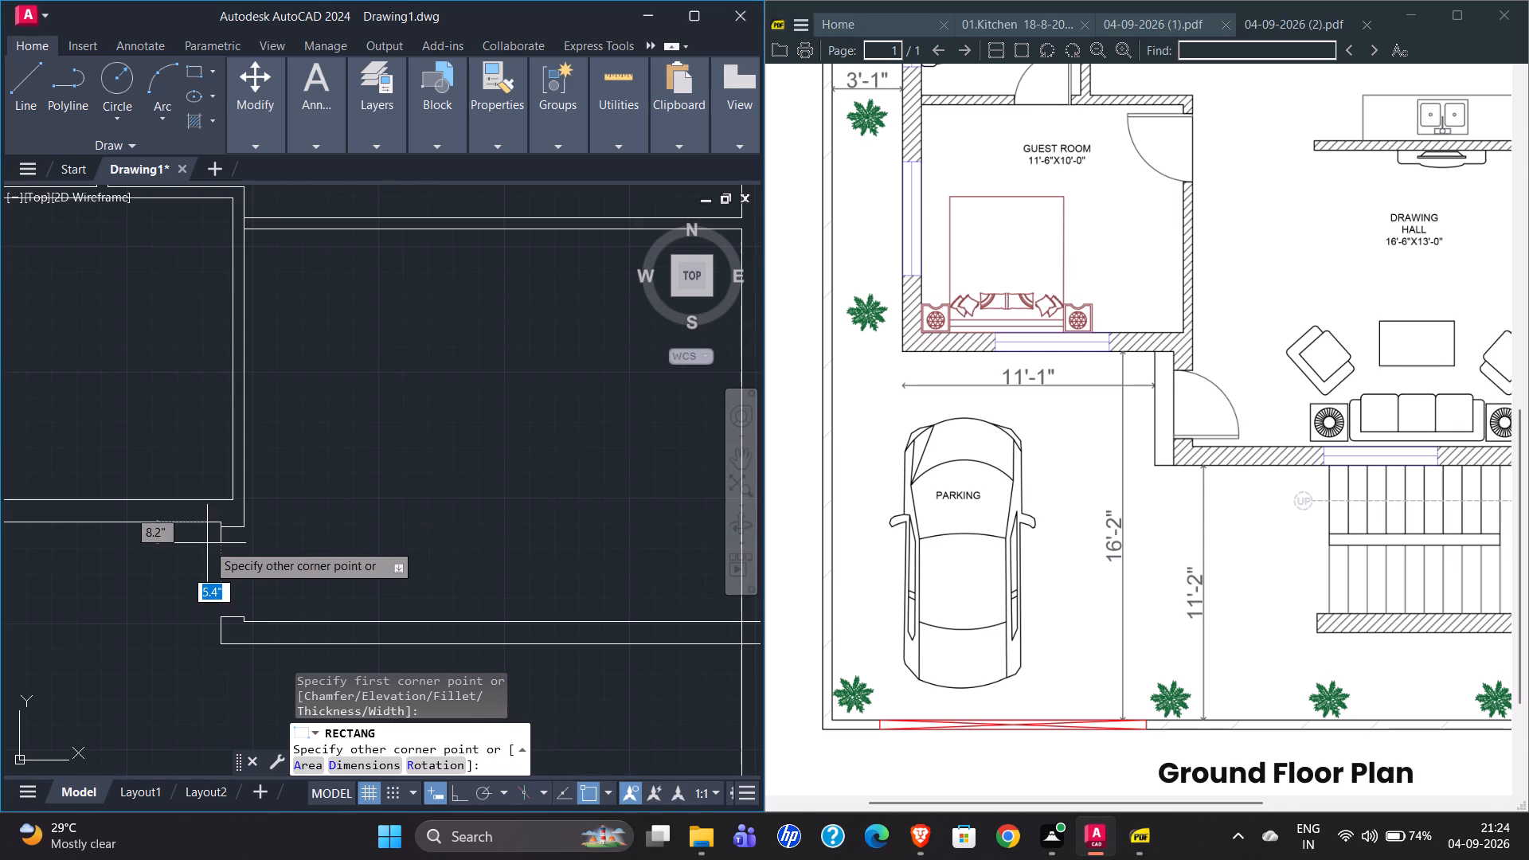
pyautogui.scroll(3, 179, 656)
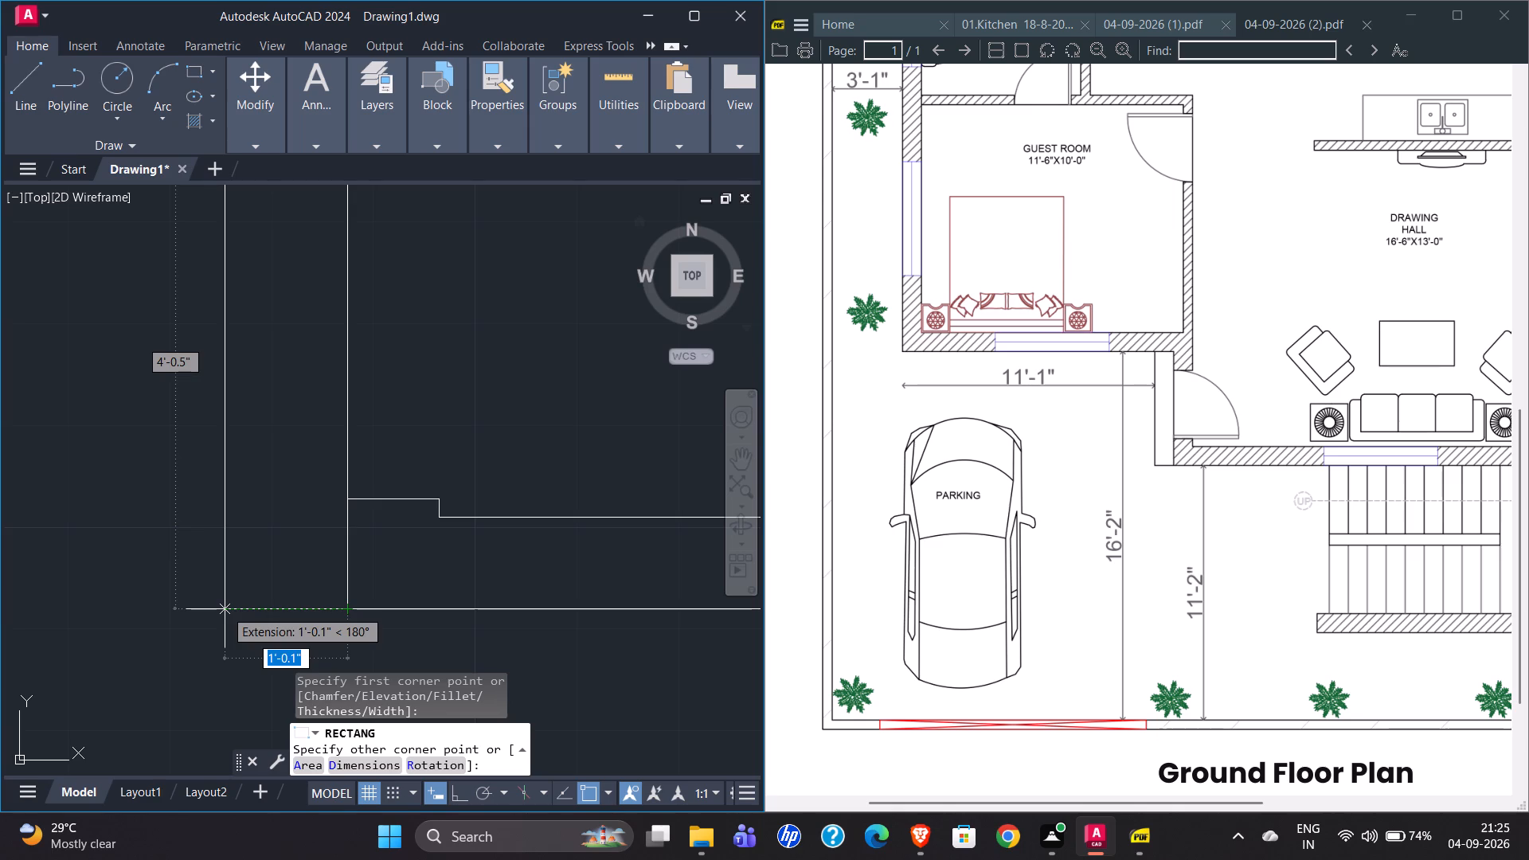
pyautogui.write("1'")
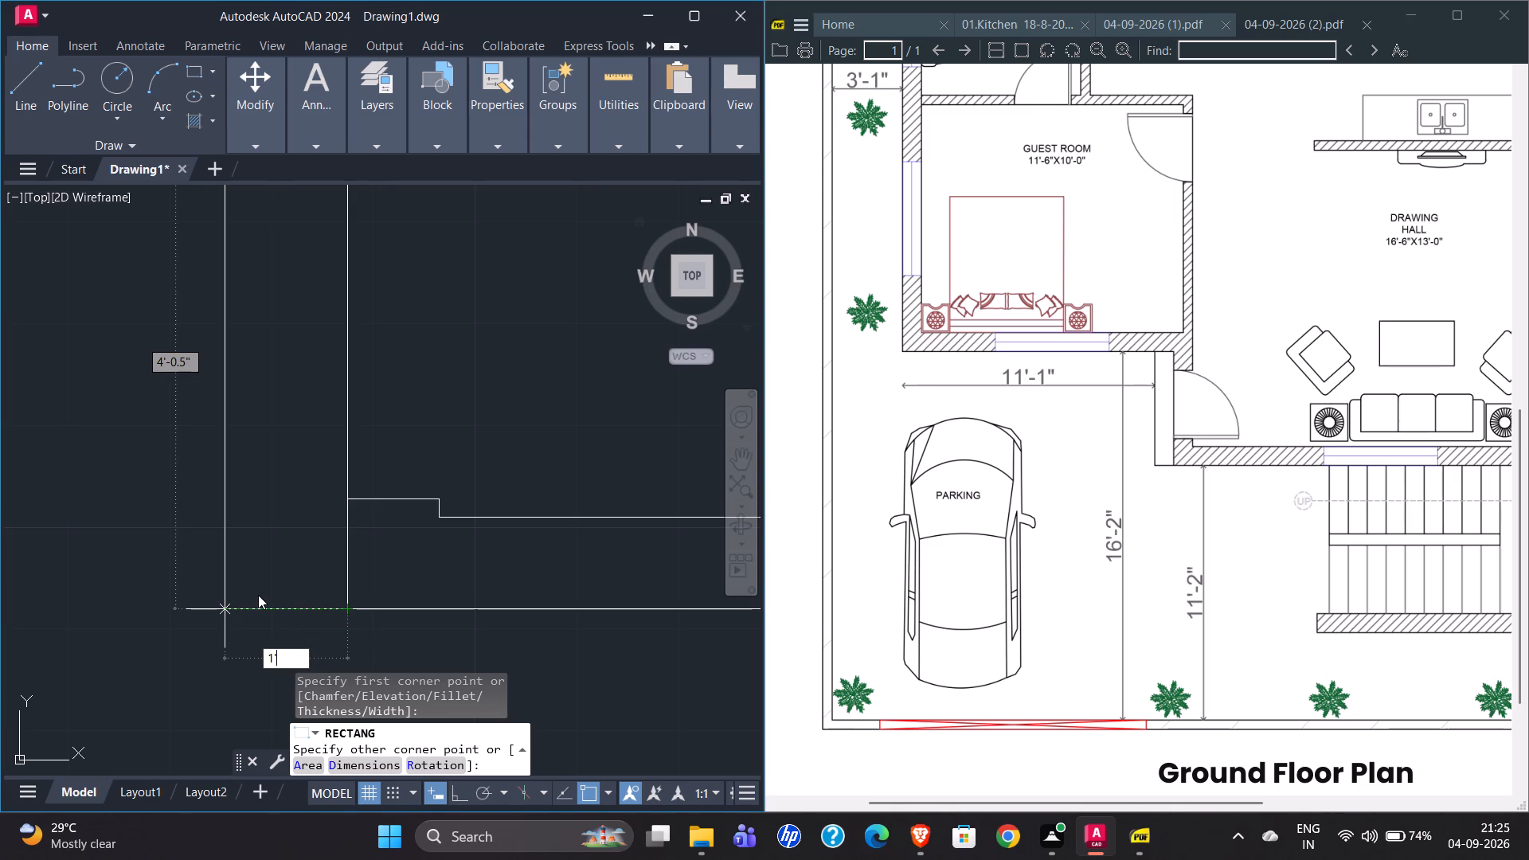
pyautogui.press('Return')
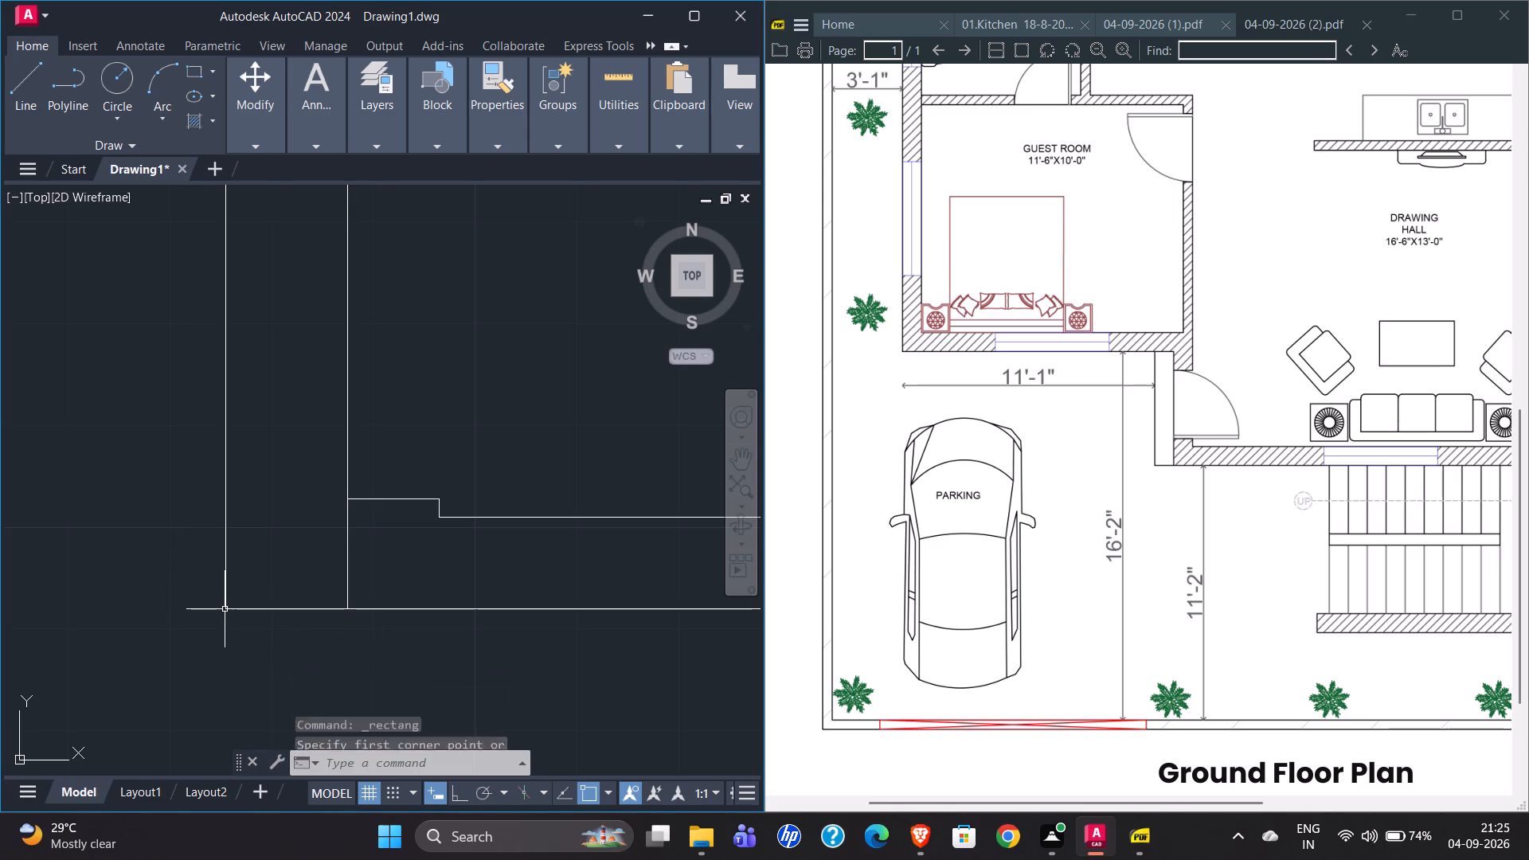
# Draw a short line across the wall between the kitchen and drawing hall, 3' plus 2' along from the guest room wall.
pyautogui.scroll(-3, 218, 567)
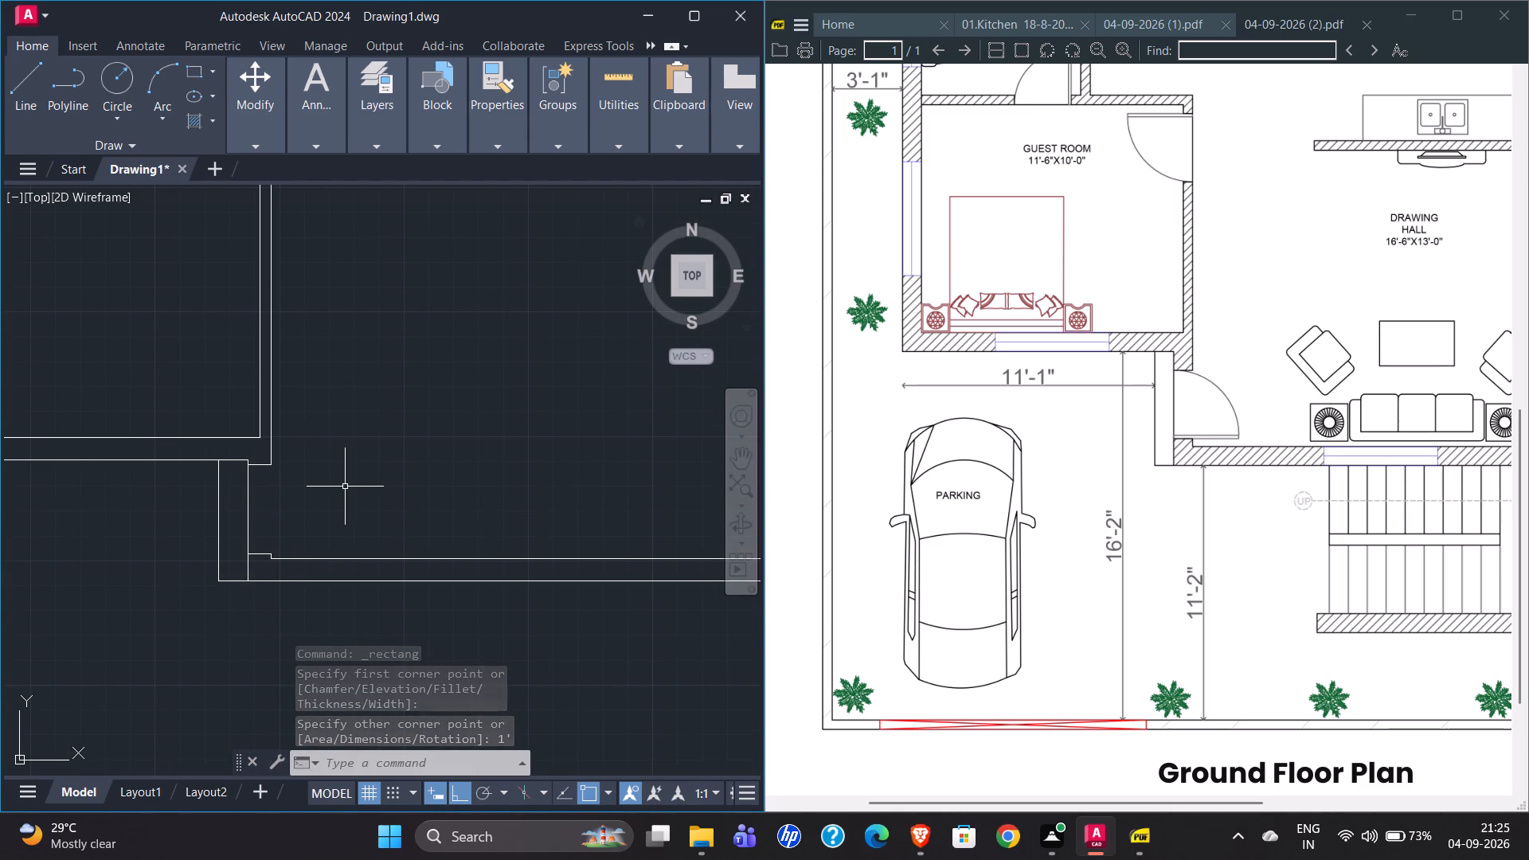
pyautogui.scroll(-3, 256, 495)
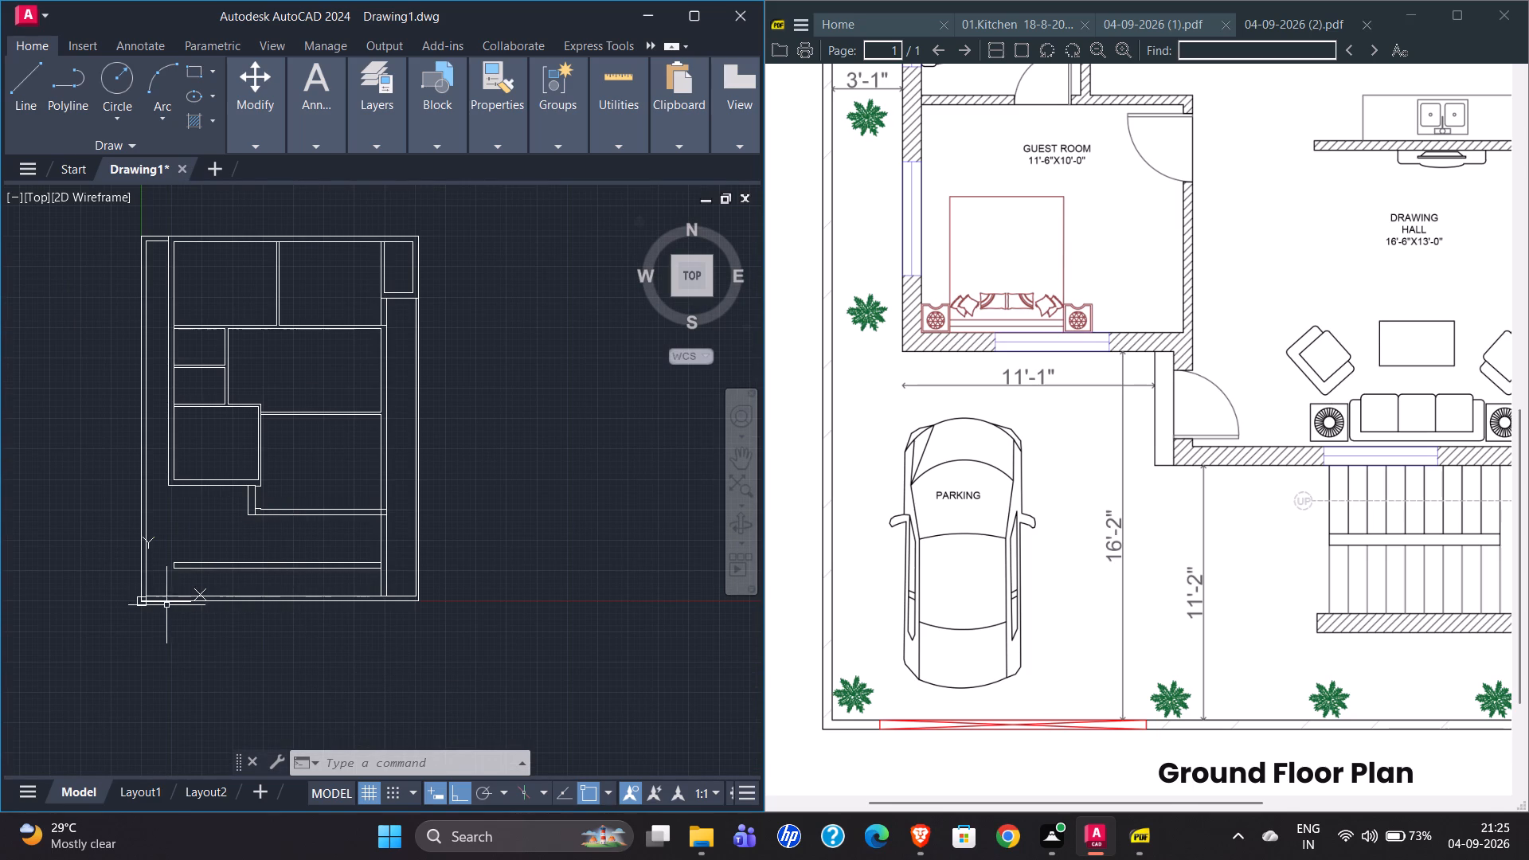
pyautogui.scroll(-1, 104, 604)
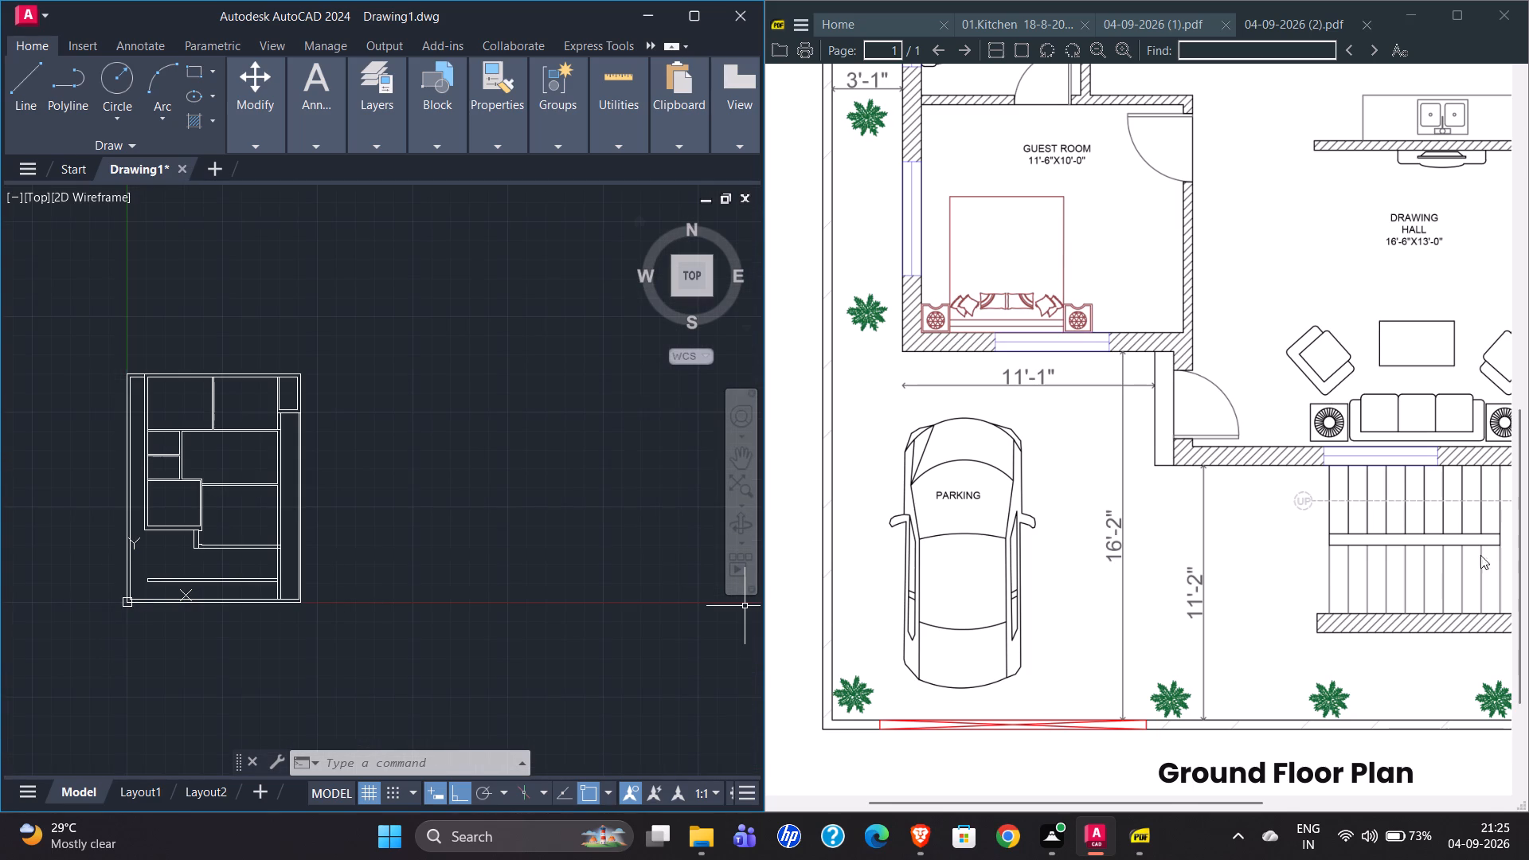
pyautogui.hscroll(6, 1320, 557)
pyautogui.hscroll(-1, 1320, 557)
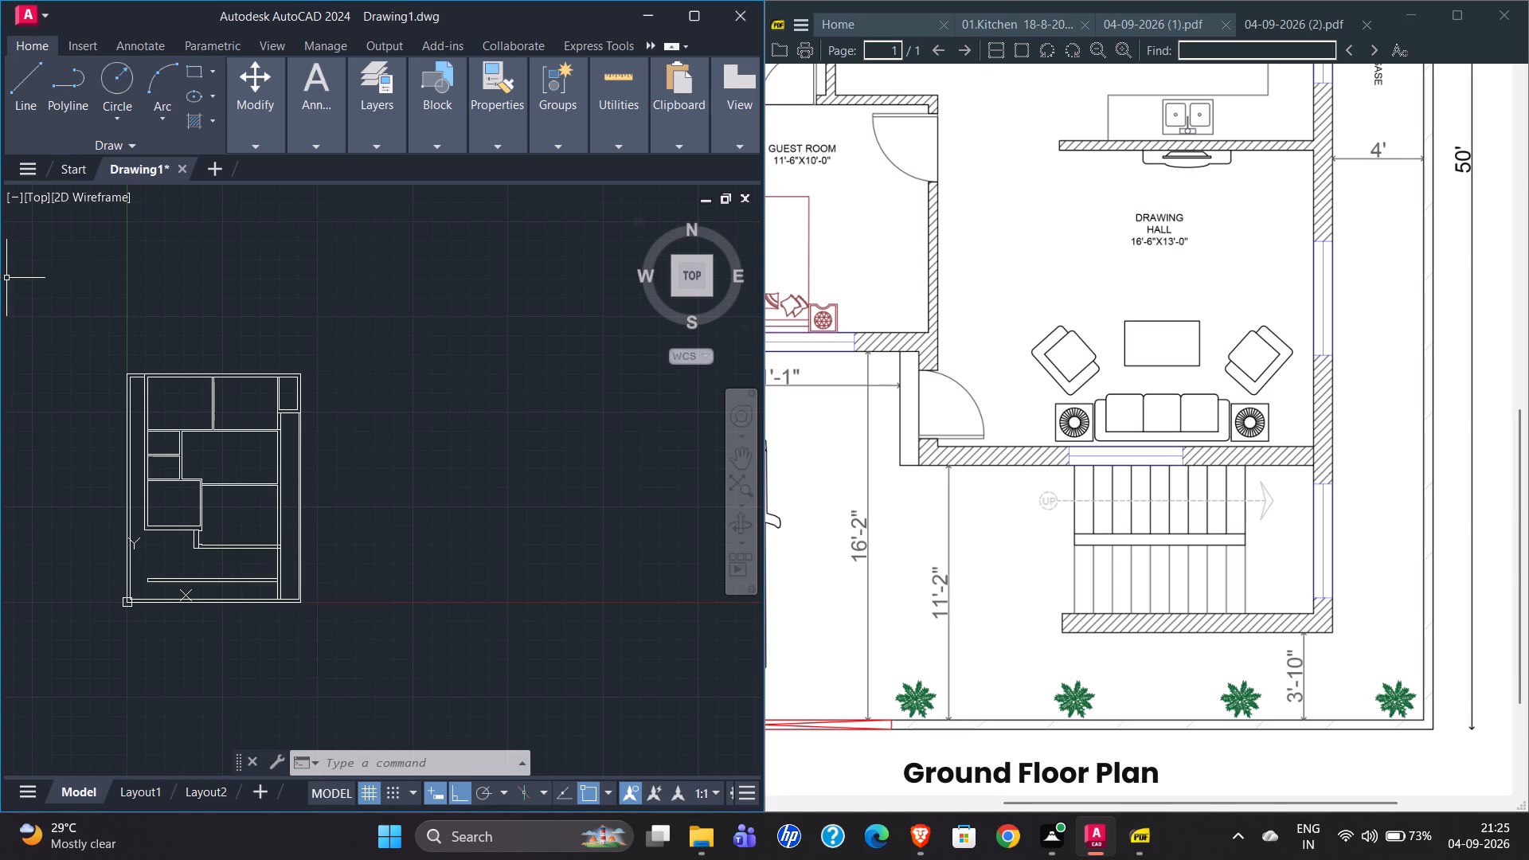
pyautogui.scroll(2, 222, 502)
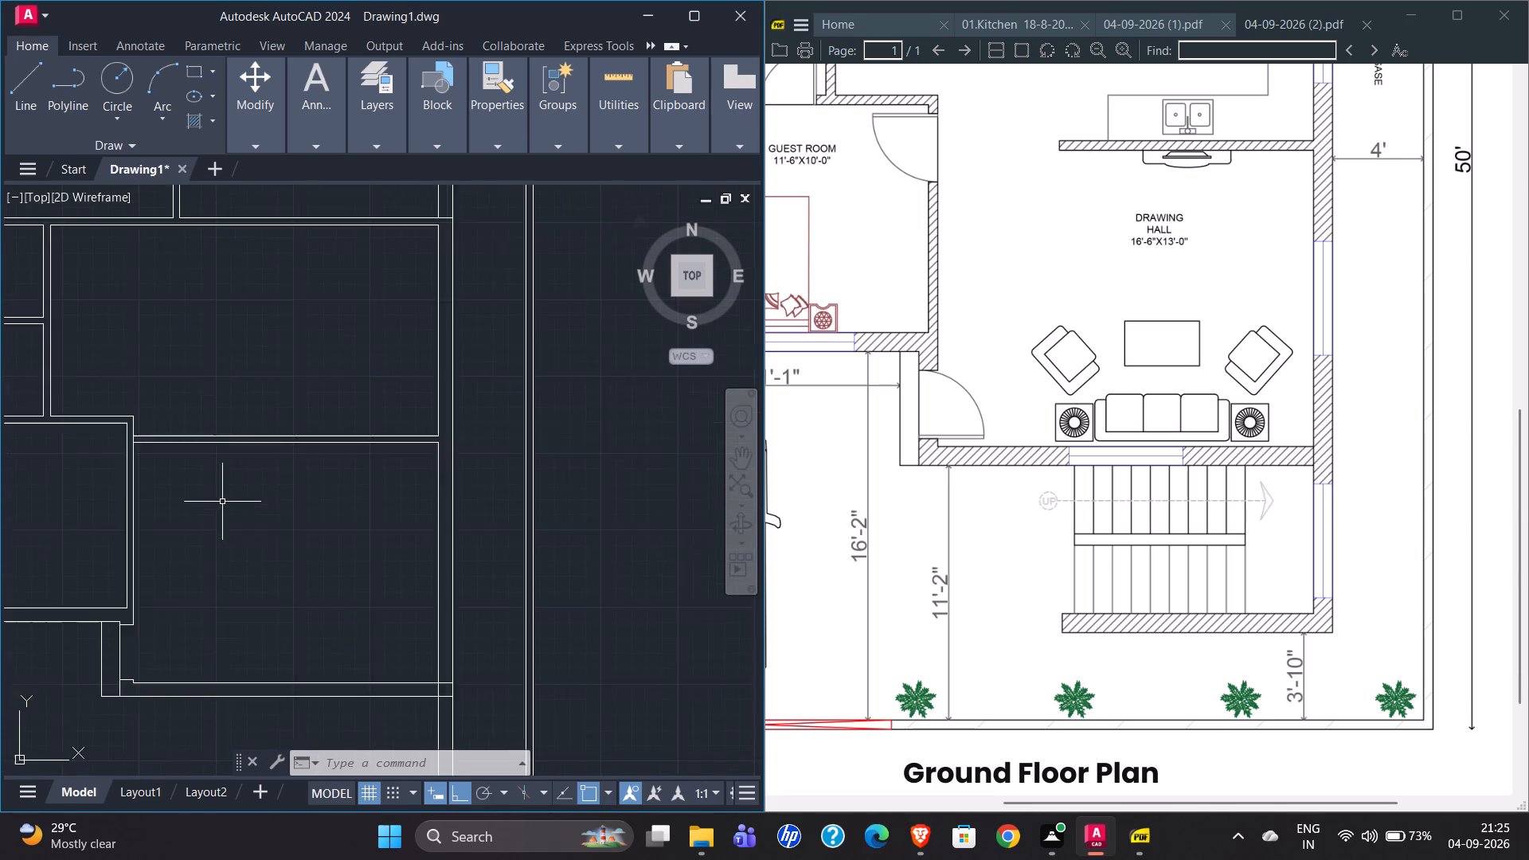
pyautogui.scroll(2, 222, 502)
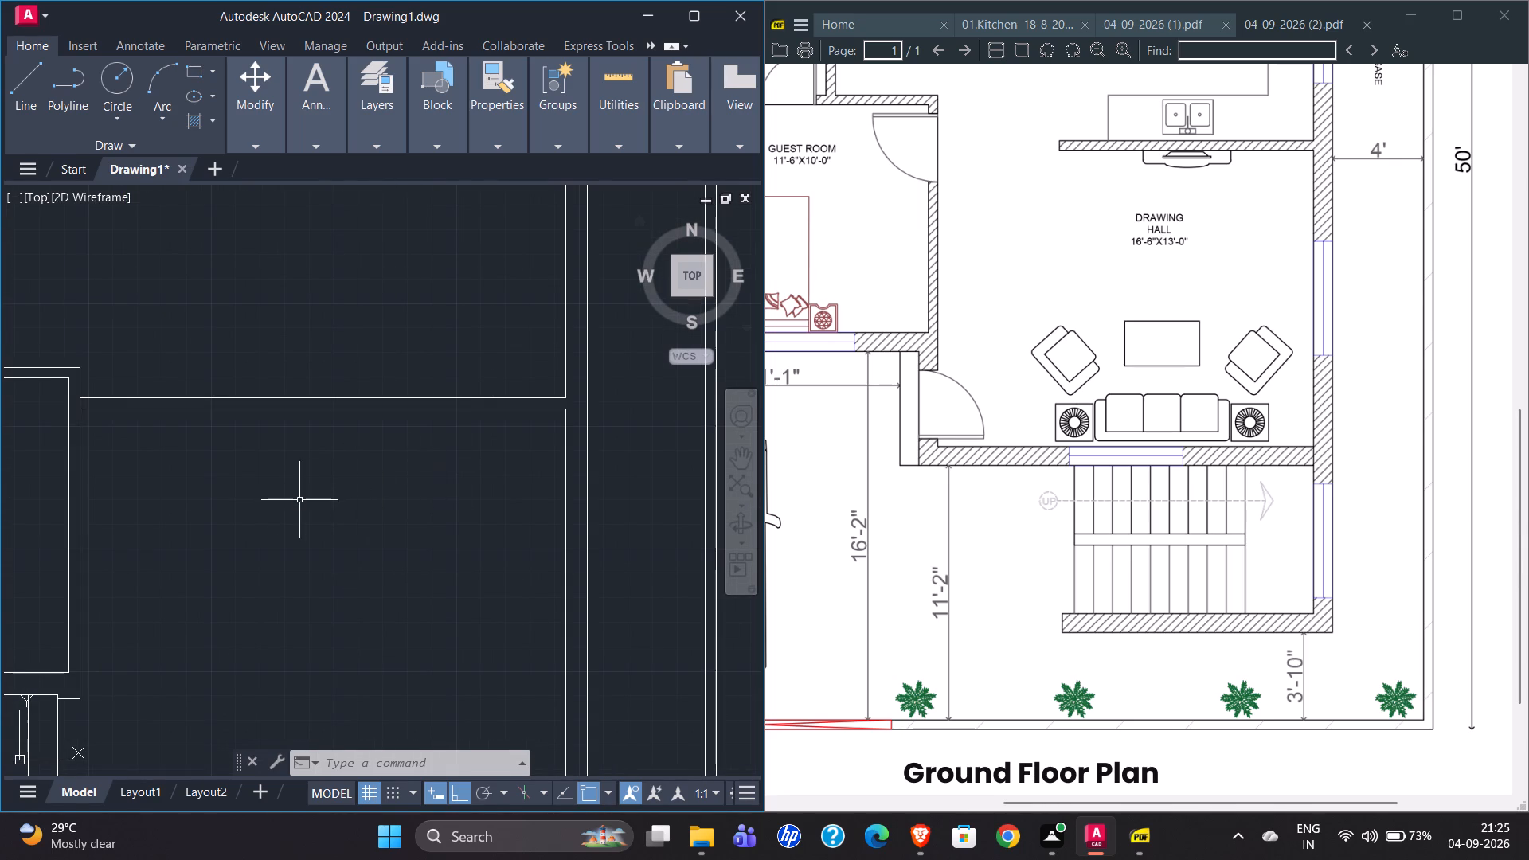
pyautogui.click(7, 100)
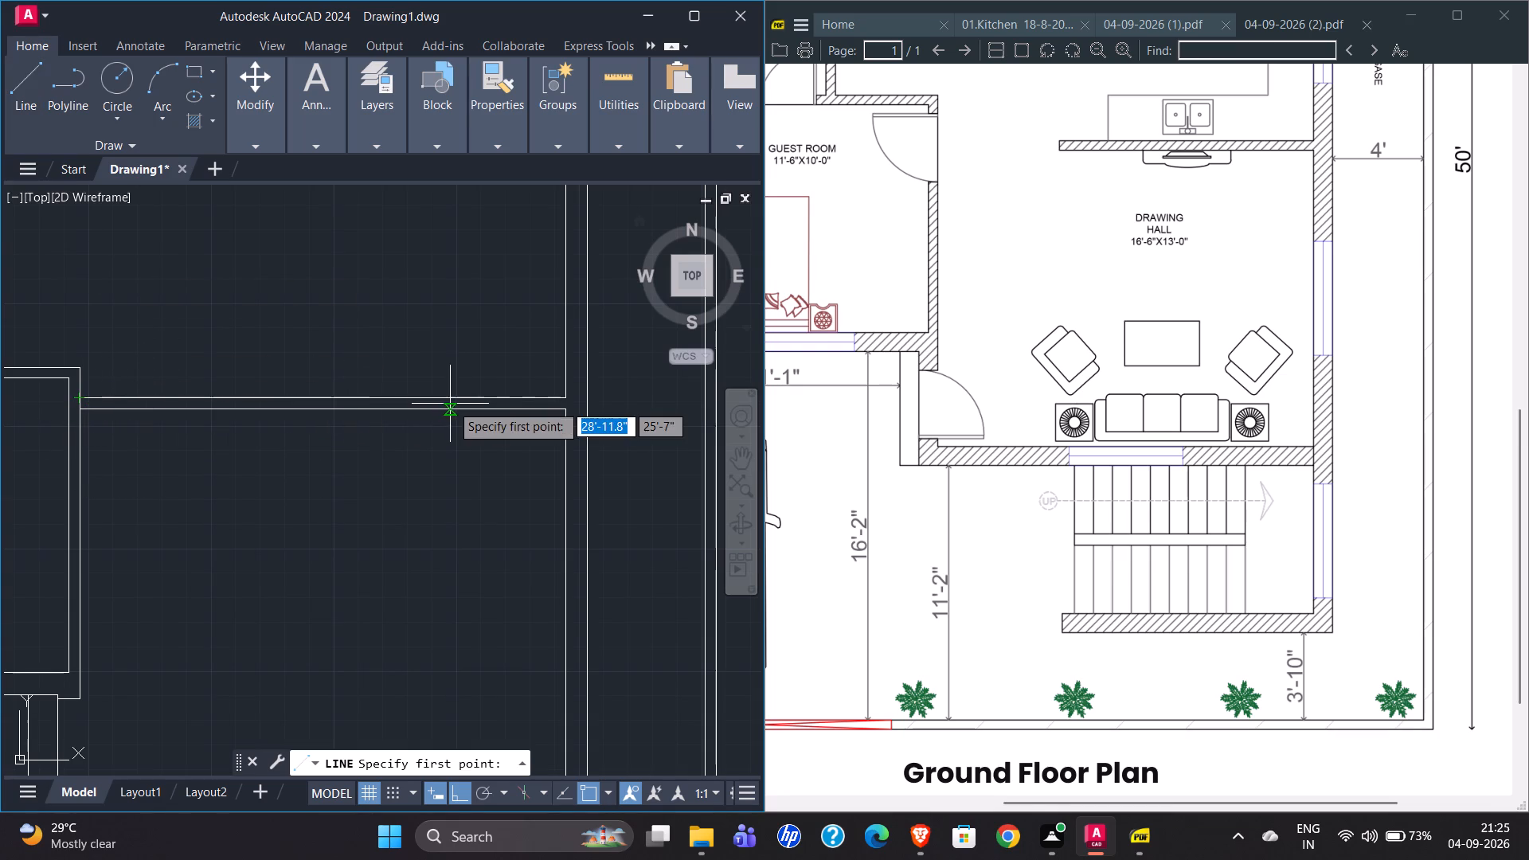
pyautogui.press('t')
pyautogui.press('k')
pyautogui.press('Return')
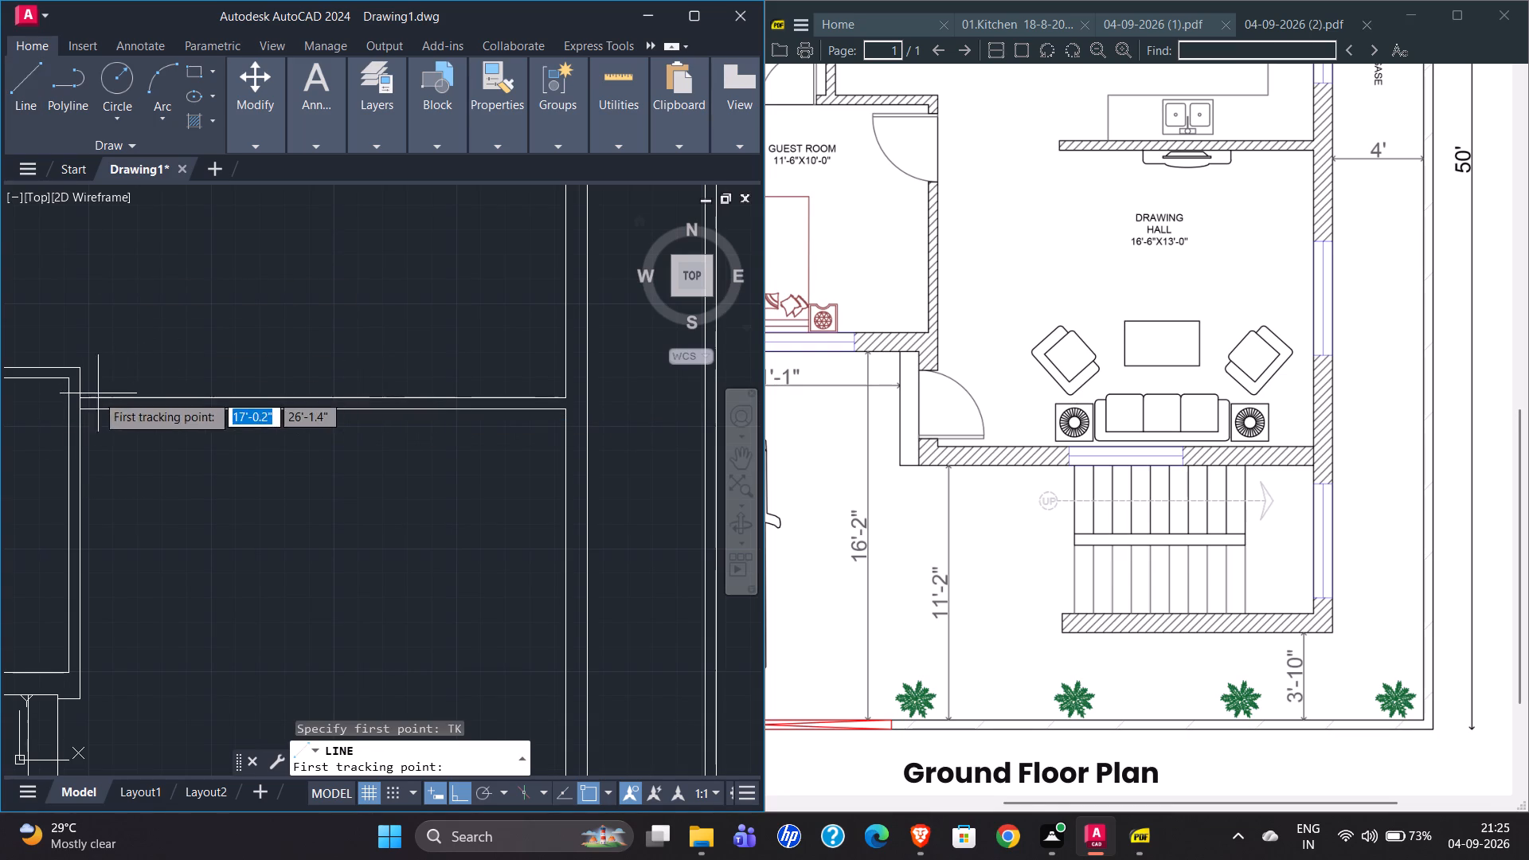
pyautogui.click(78, 399)
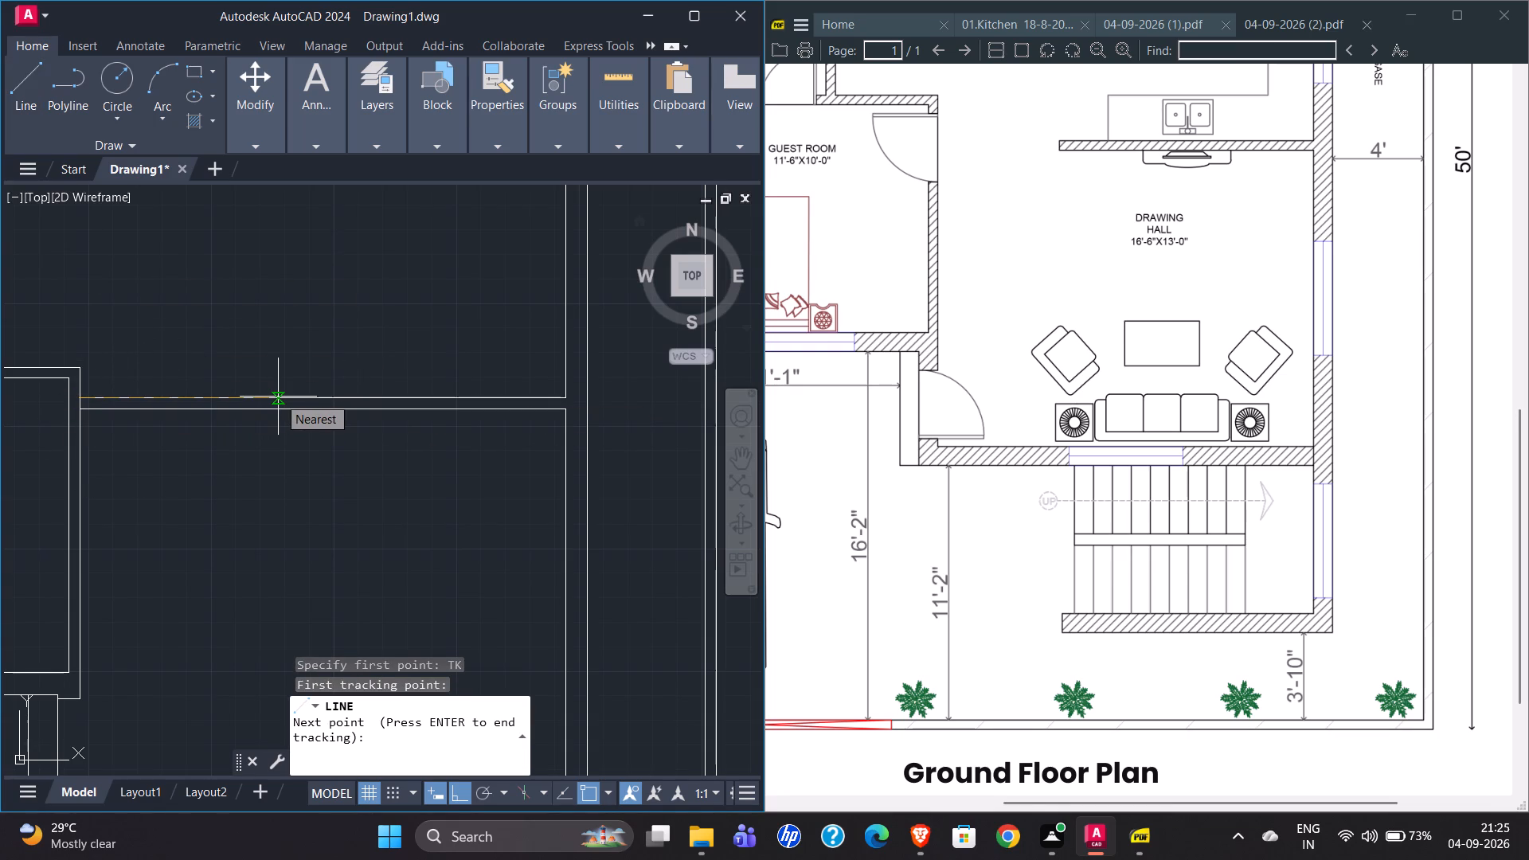
pyautogui.write("3'")
pyautogui.press('Return')
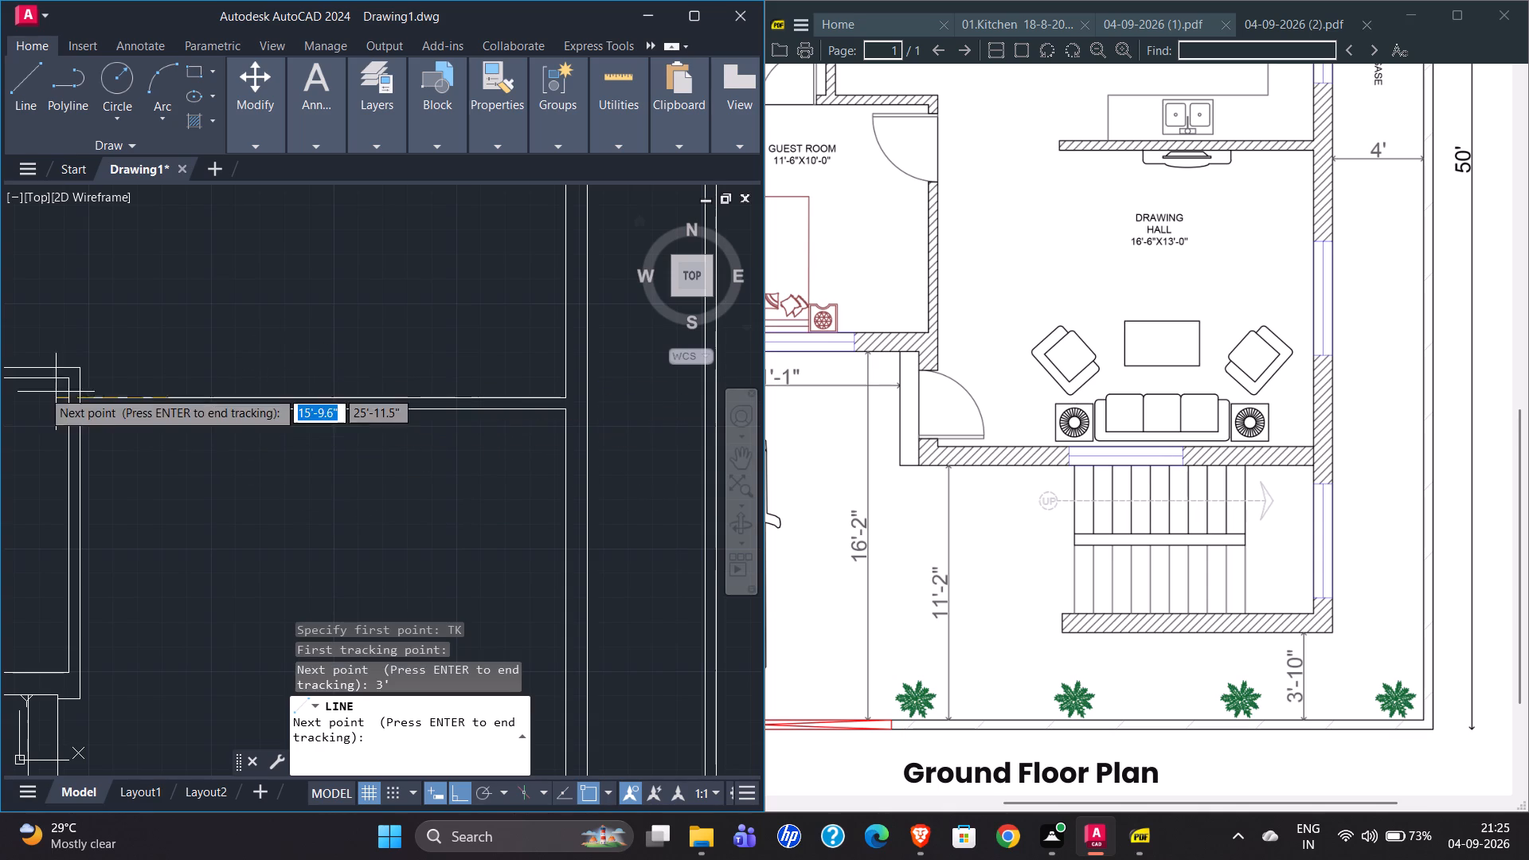
pyautogui.write("2'")
pyautogui.press('Return')
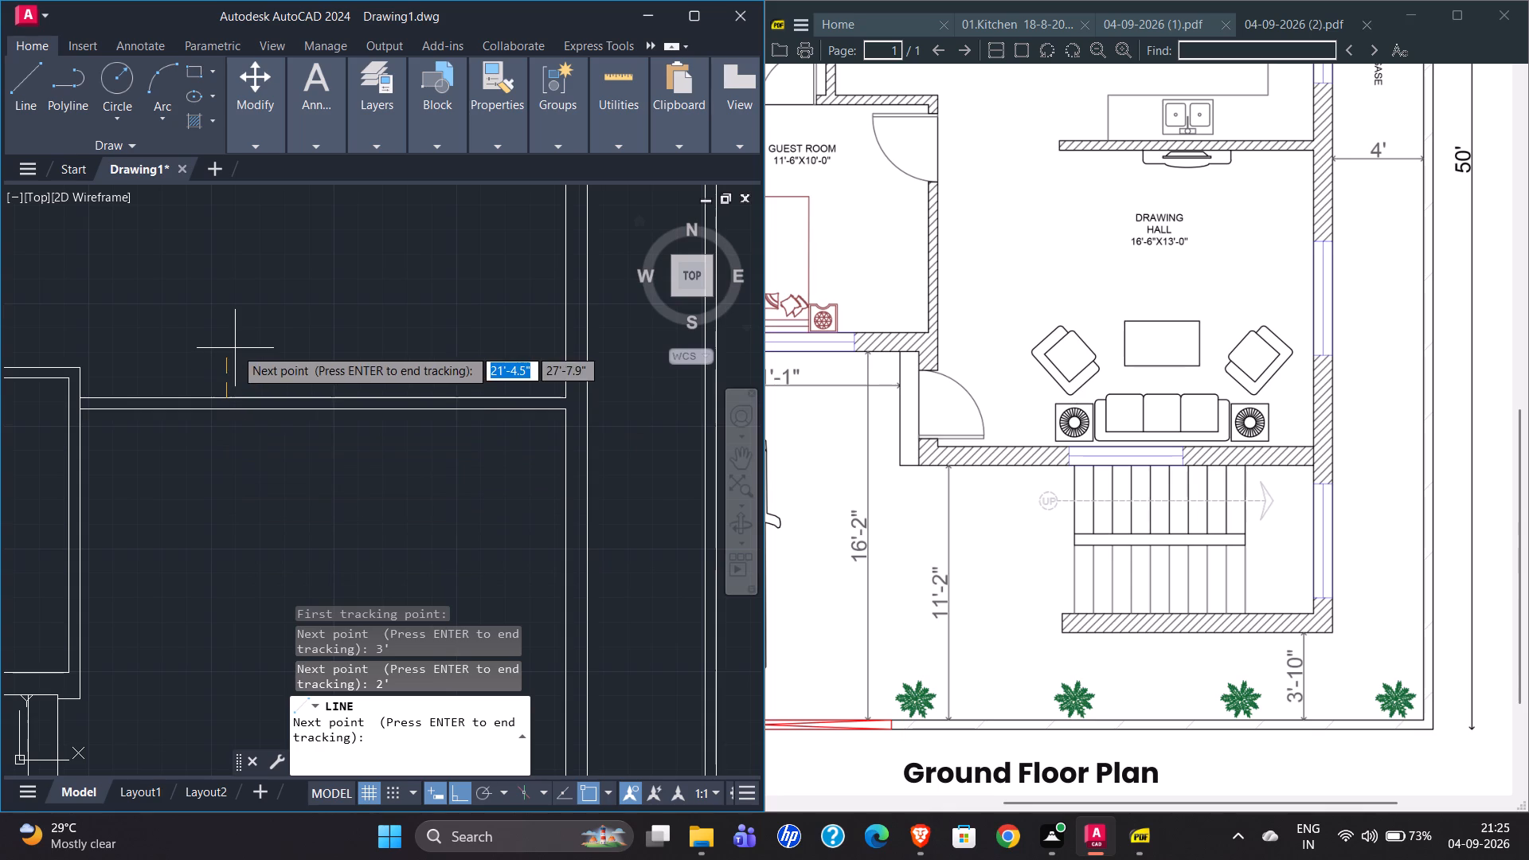
pyautogui.press('Return')
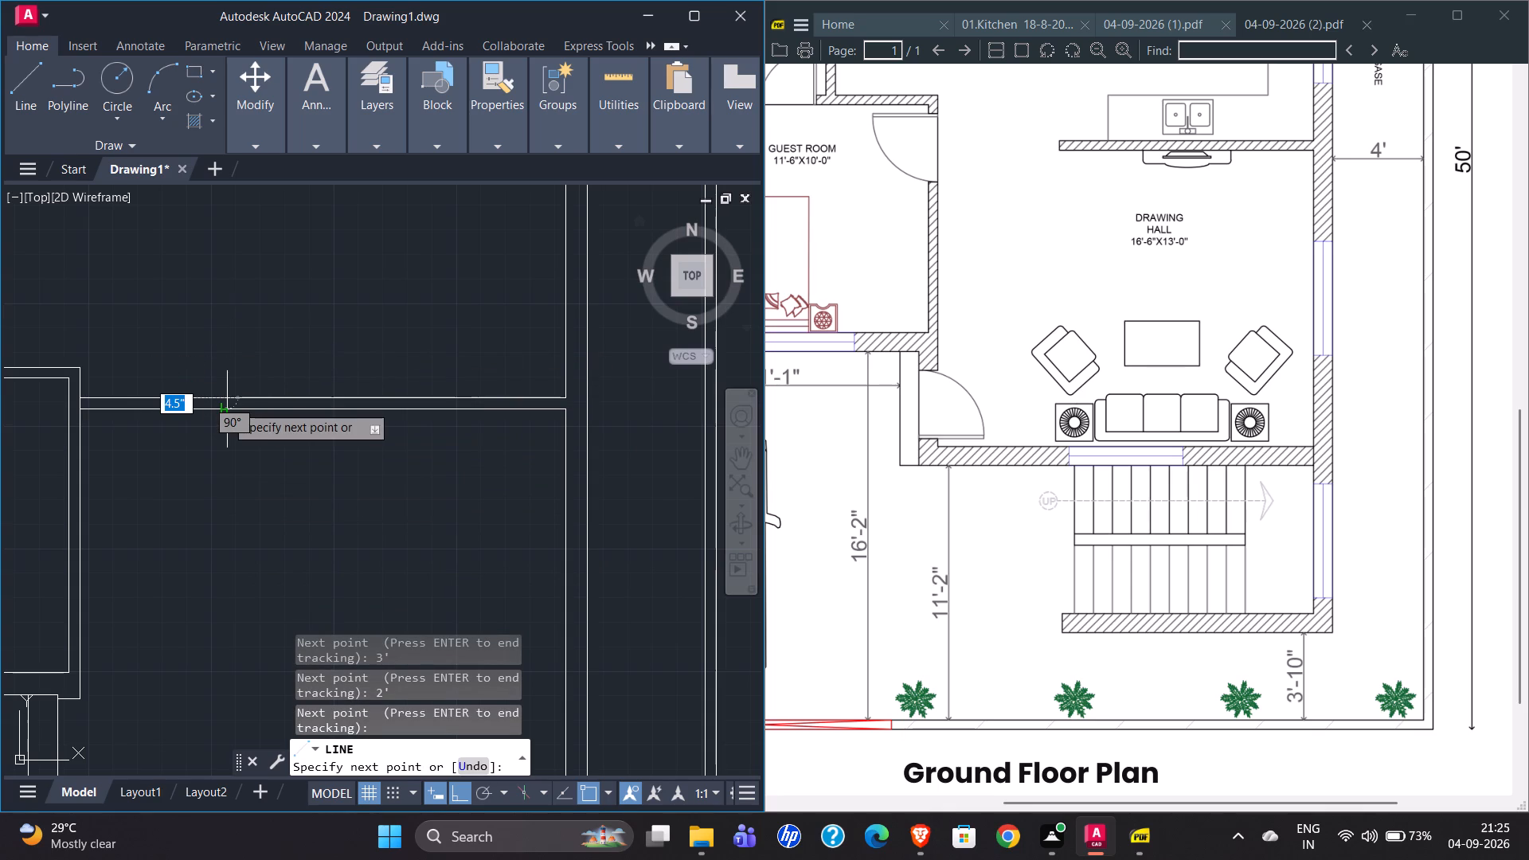
pyautogui.click(225, 405)
pyautogui.press('Escape')
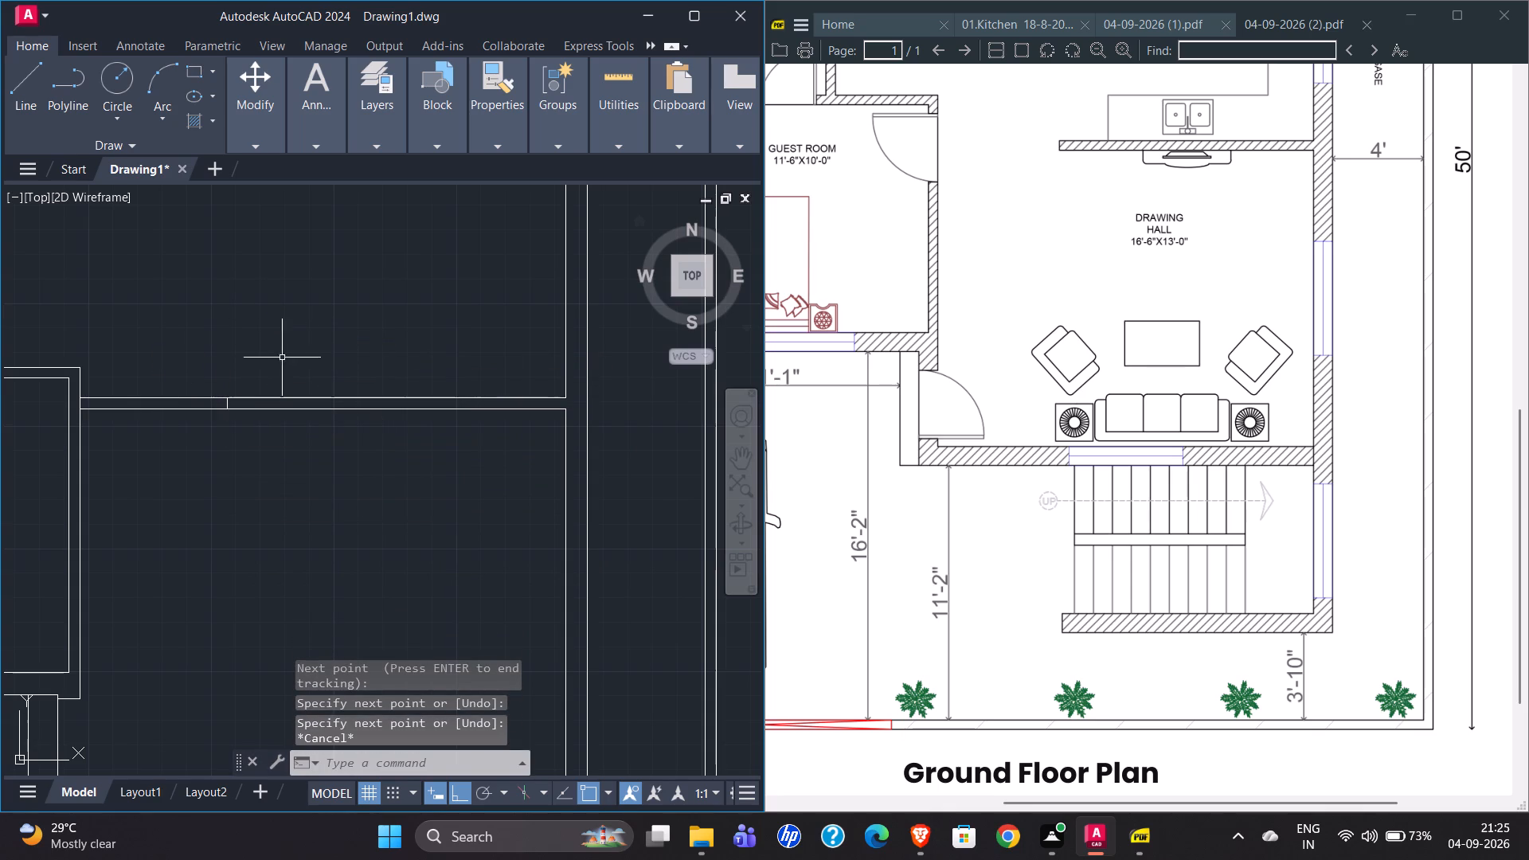
# Trim both kitchen-side wall lines between the guest room wall and the short cross line to open the passage into the drawing hall.
pyautogui.write('TR')
pyautogui.press('Return')
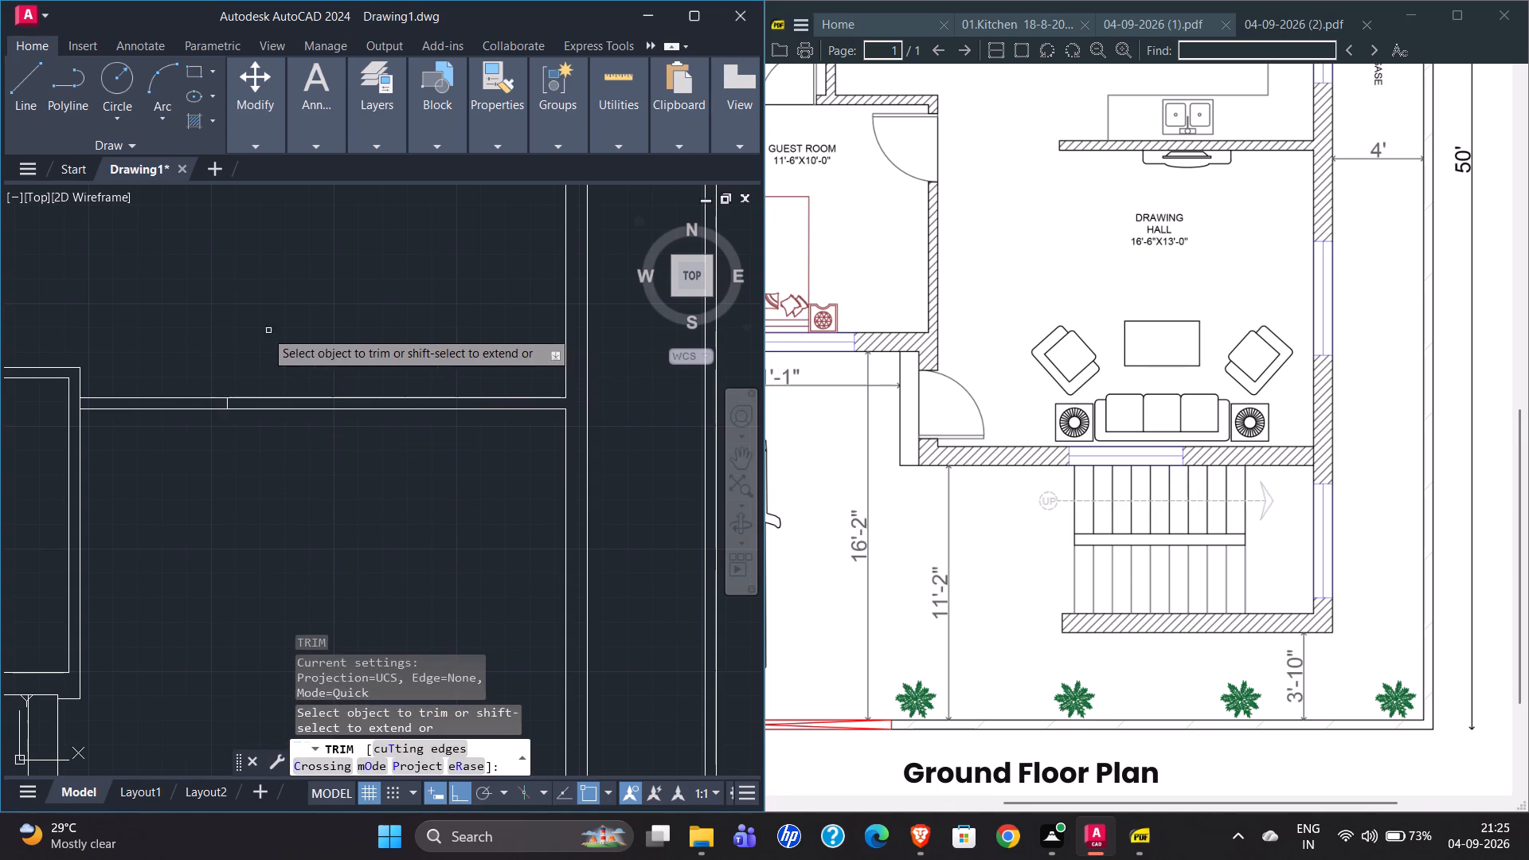
pyautogui.moveTo(249, 326); pyautogui.dragTo(154, 503)
pyautogui.press('Escape')
pyautogui.scroll(-2, 252, 470)
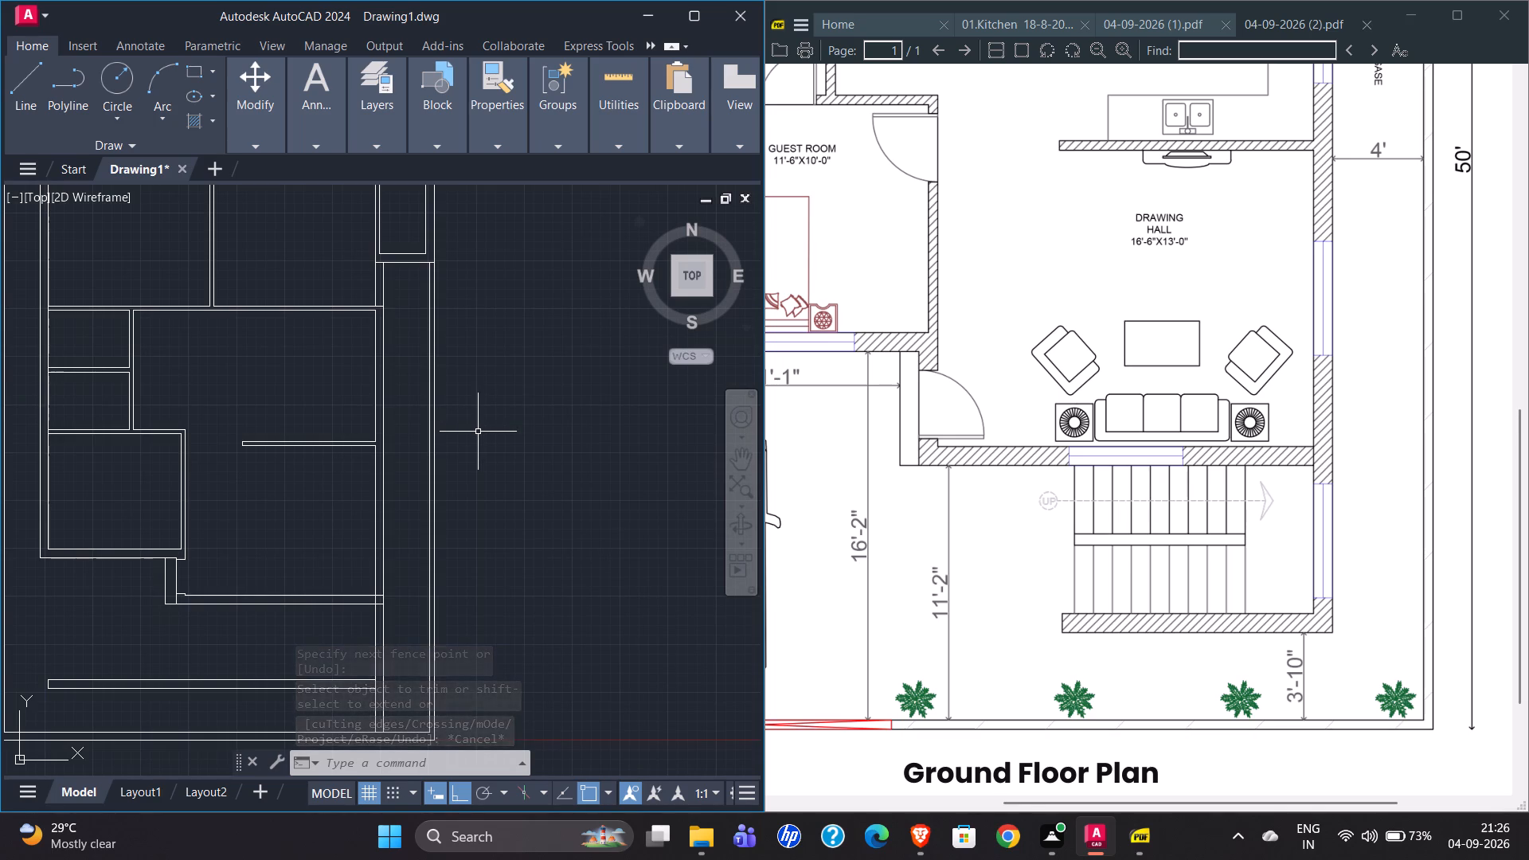
# Trim both lines of the drawing hall's front wall where they run through the thickness of the house's right outer wall.
pyautogui.scroll(4, 160, 612)
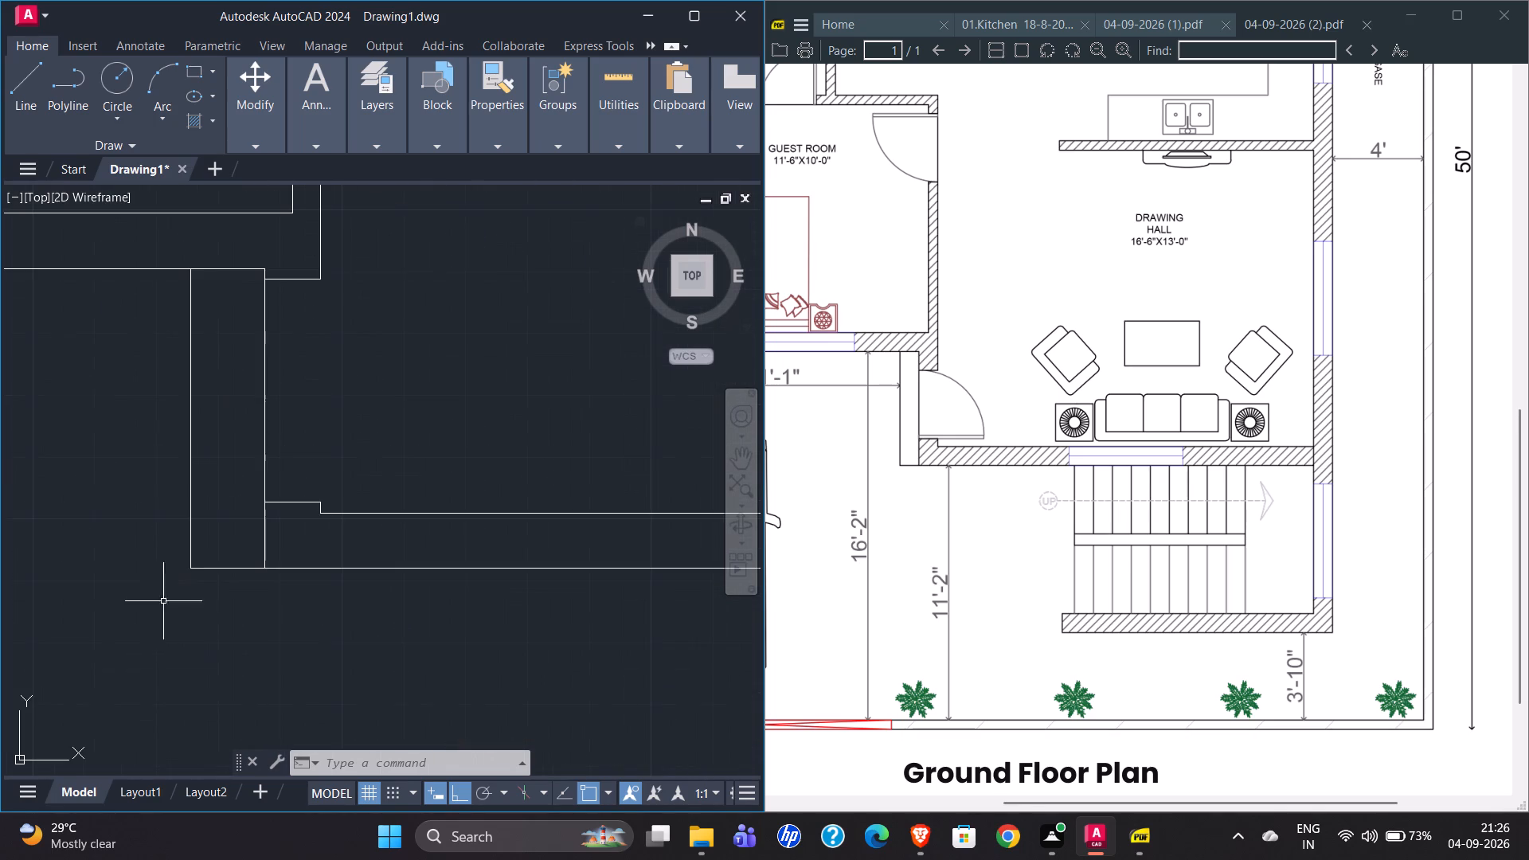
pyautogui.scroll(-3, 139, 571)
pyautogui.scroll(-1, 370, 537)
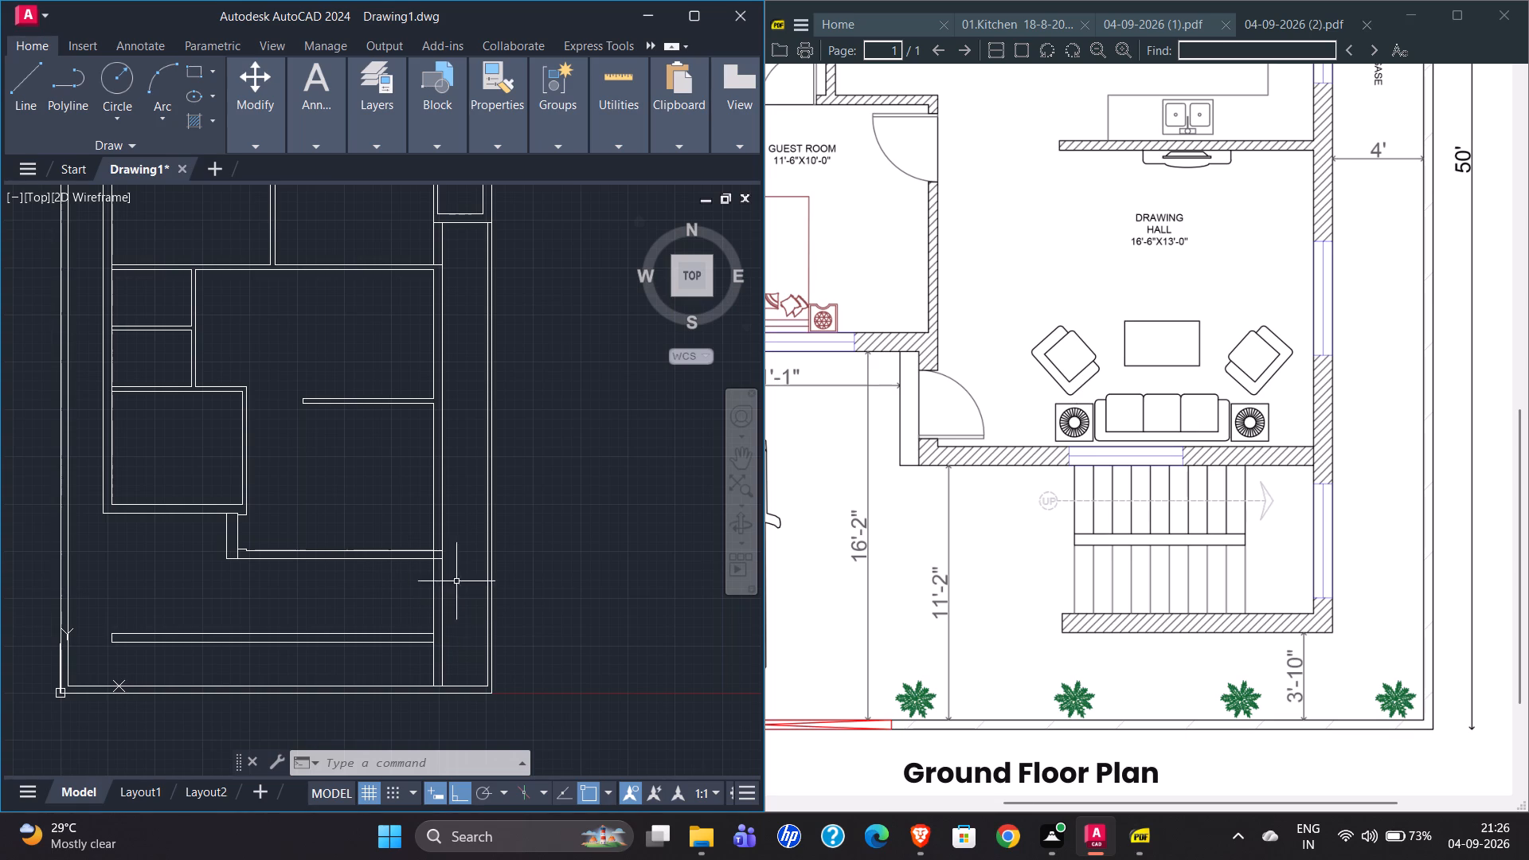
pyautogui.scroll(2, 442, 560)
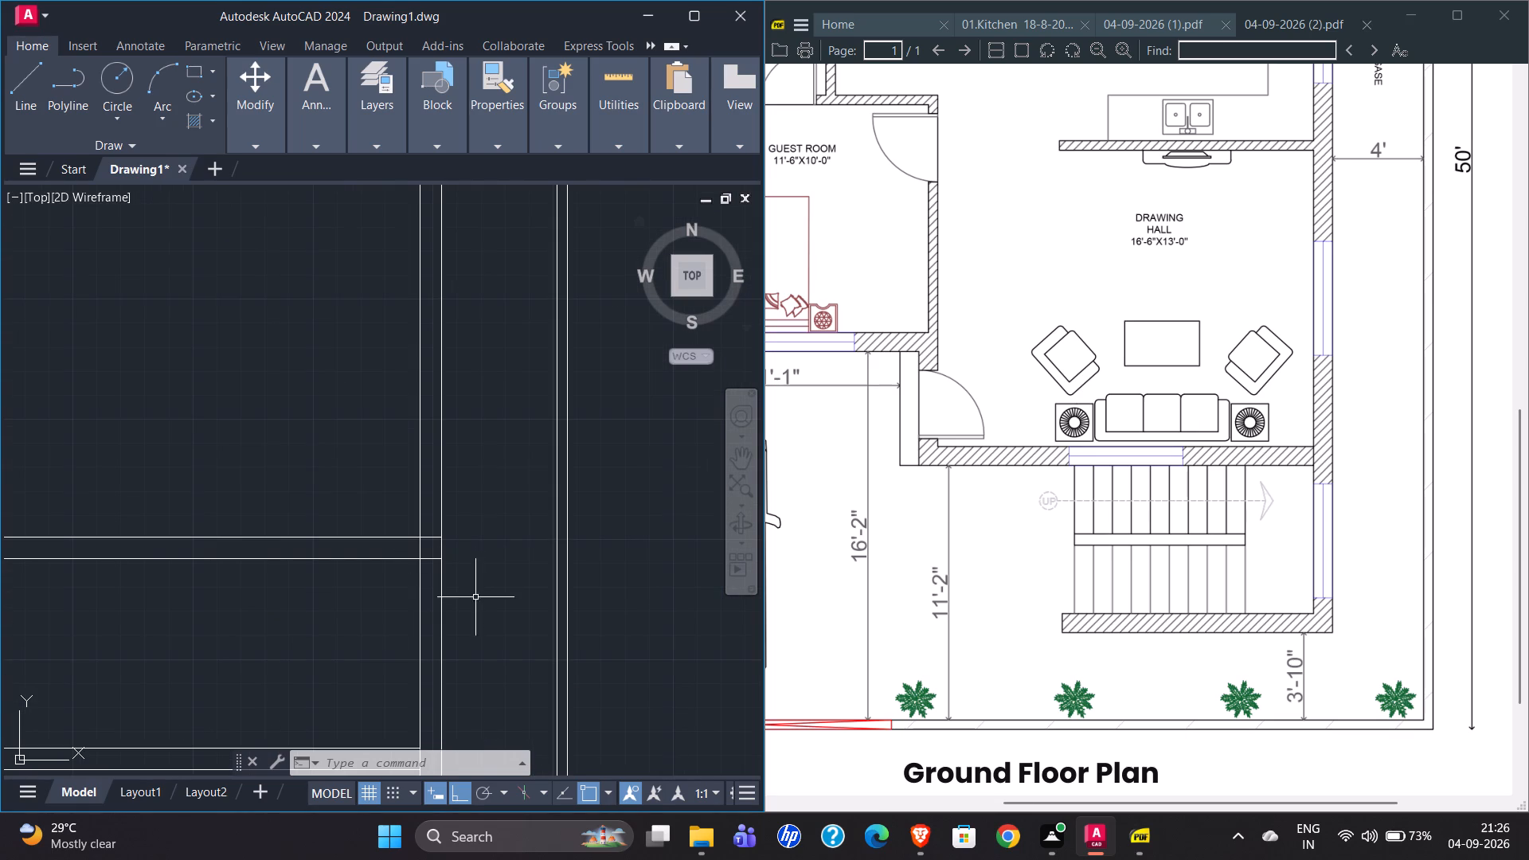
pyautogui.press('t')
pyautogui.press('r')
pyautogui.press('Return')
pyautogui.moveTo(428, 521); pyautogui.dragTo(428, 566)
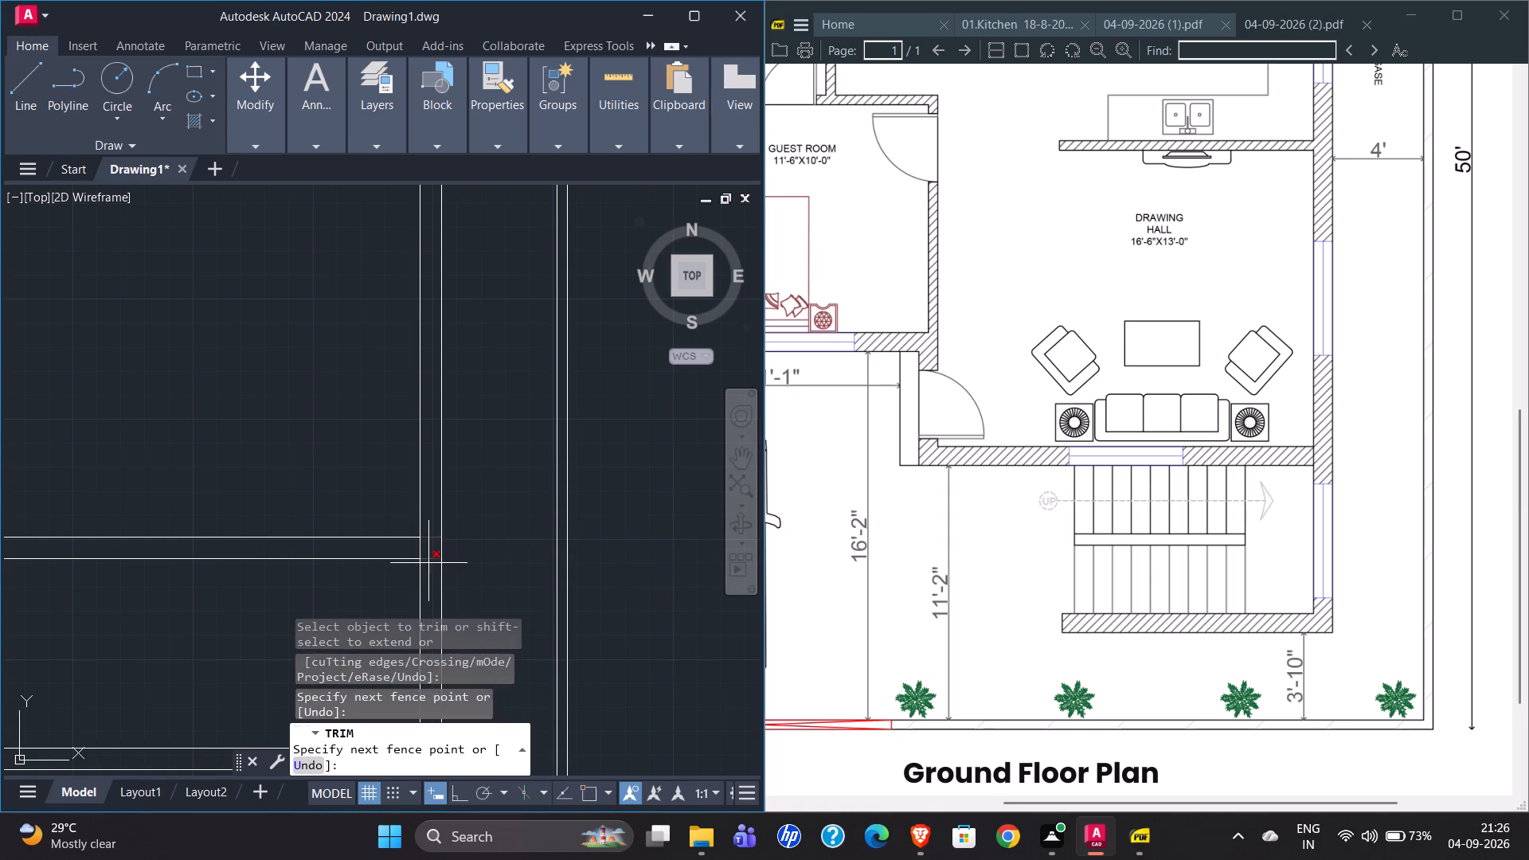
pyautogui.moveTo(428, 566); pyautogui.dragTo(428, 567)
pyautogui.scroll(-4, 385, 583)
pyautogui.scroll(4, 374, 526)
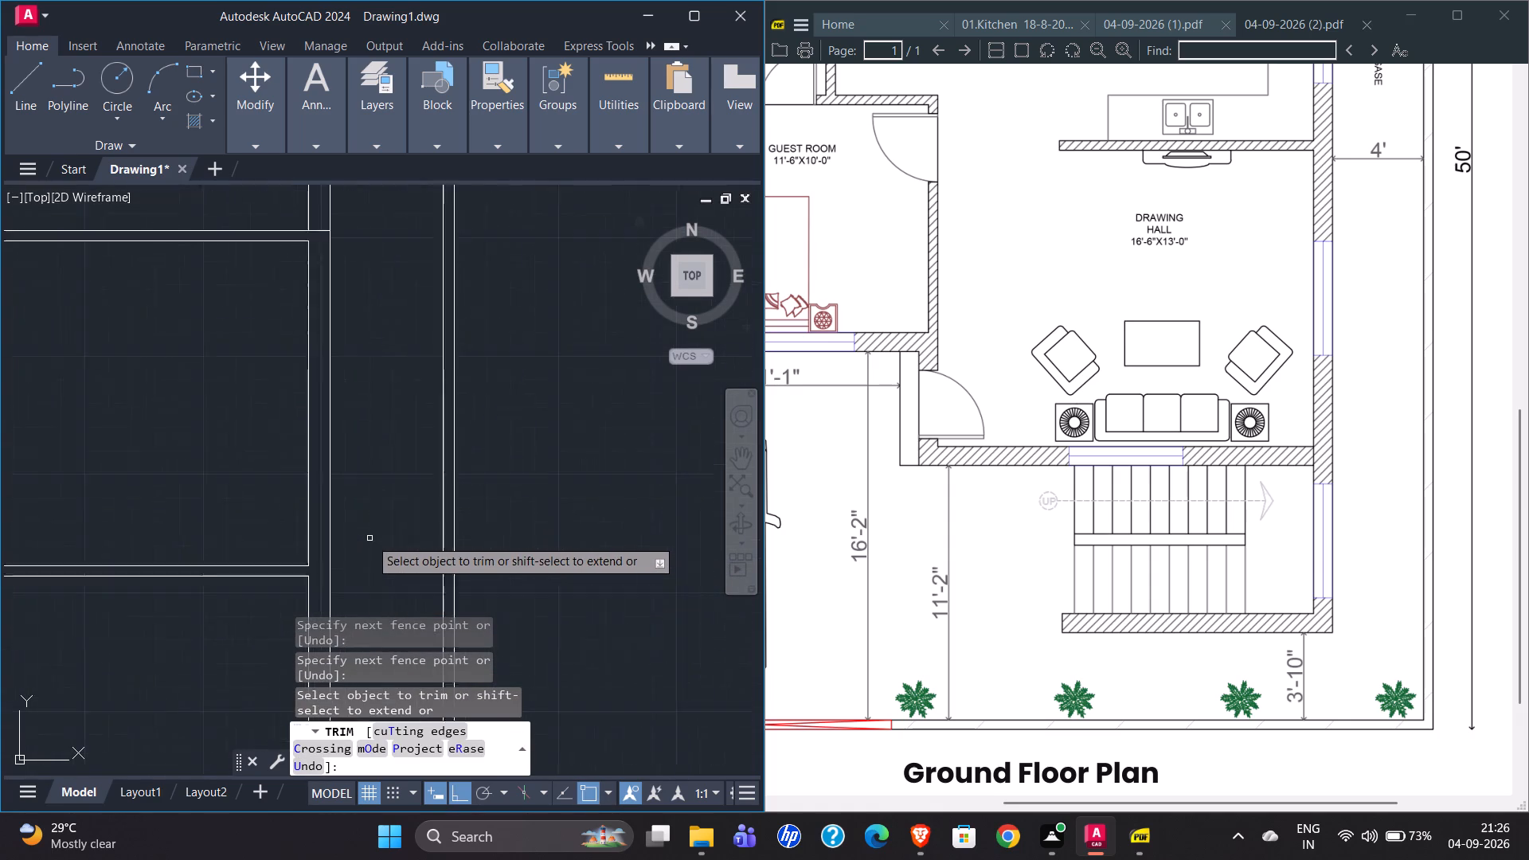
pyautogui.scroll(1, 370, 538)
pyautogui.scroll(-3, 367, 539)
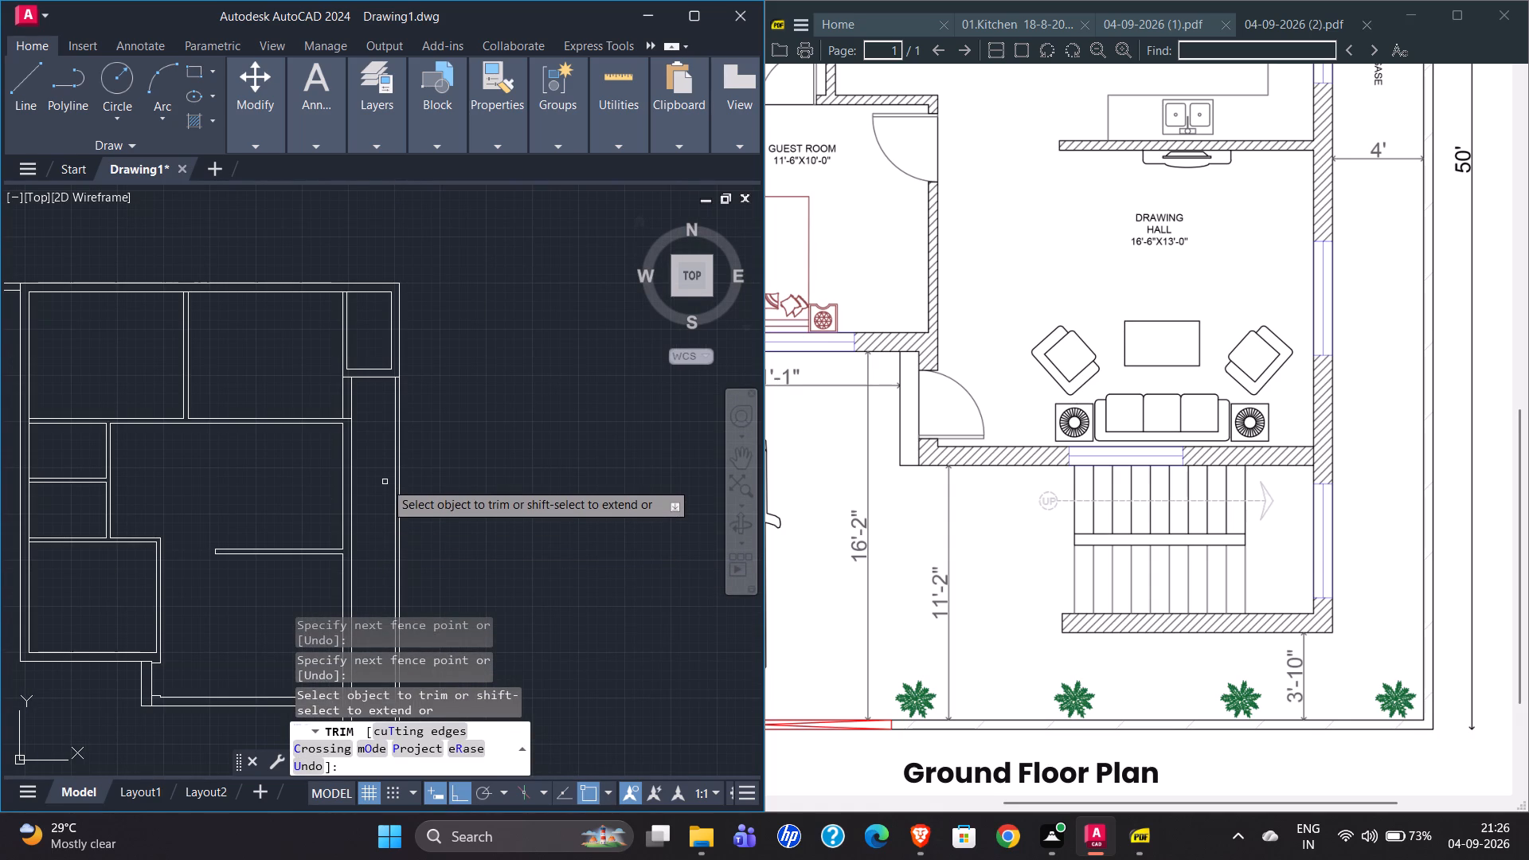
pyautogui.press('Escape')
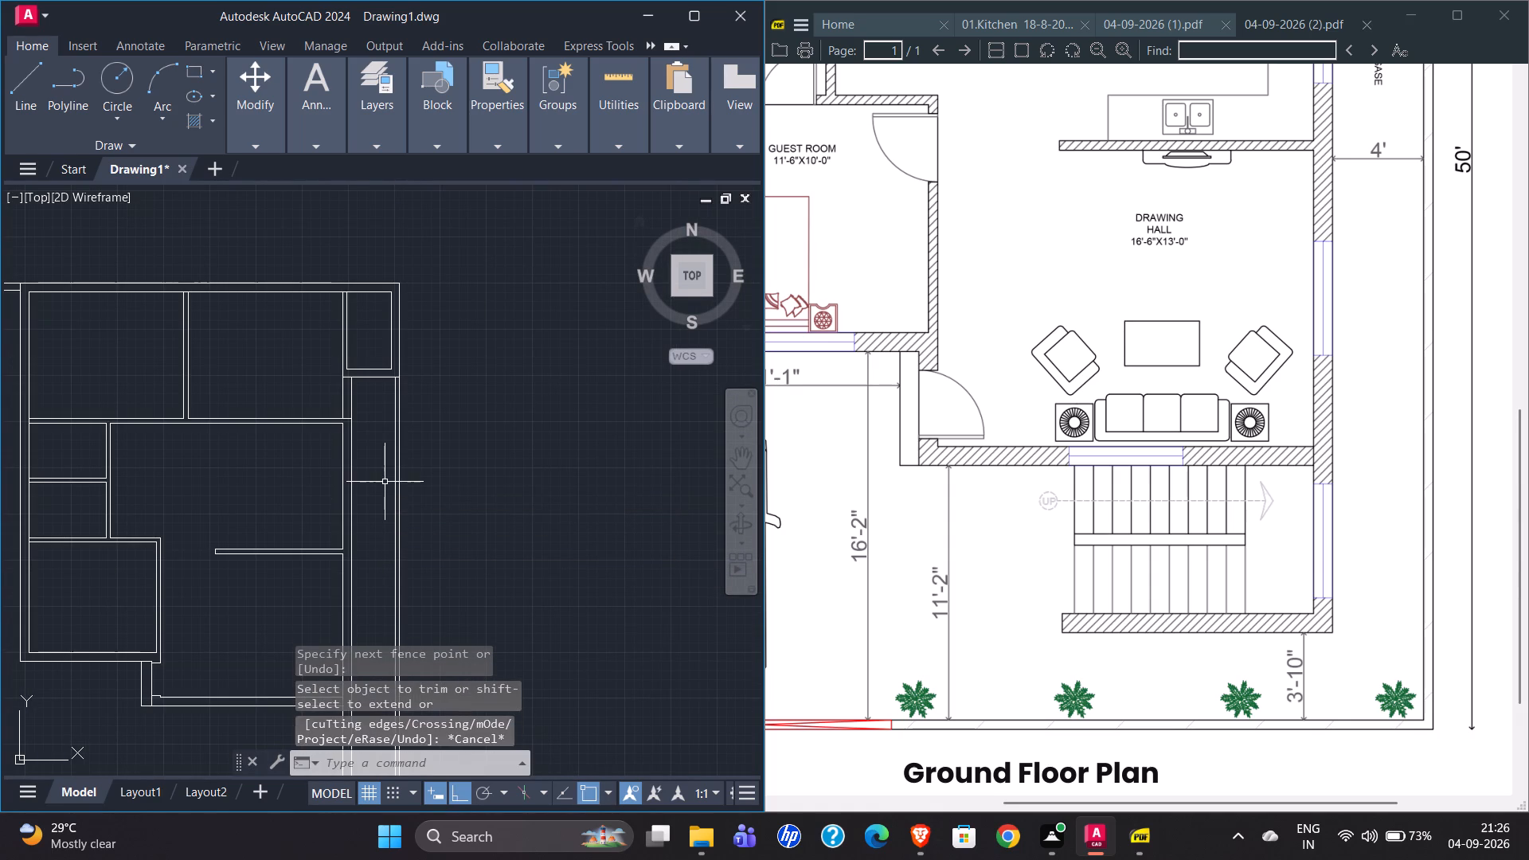
# Draw a short line across the thickness of Bedroom 1's garden-side wall to mark the upper edge of its window.
pyautogui.scroll(-1, 332, 366)
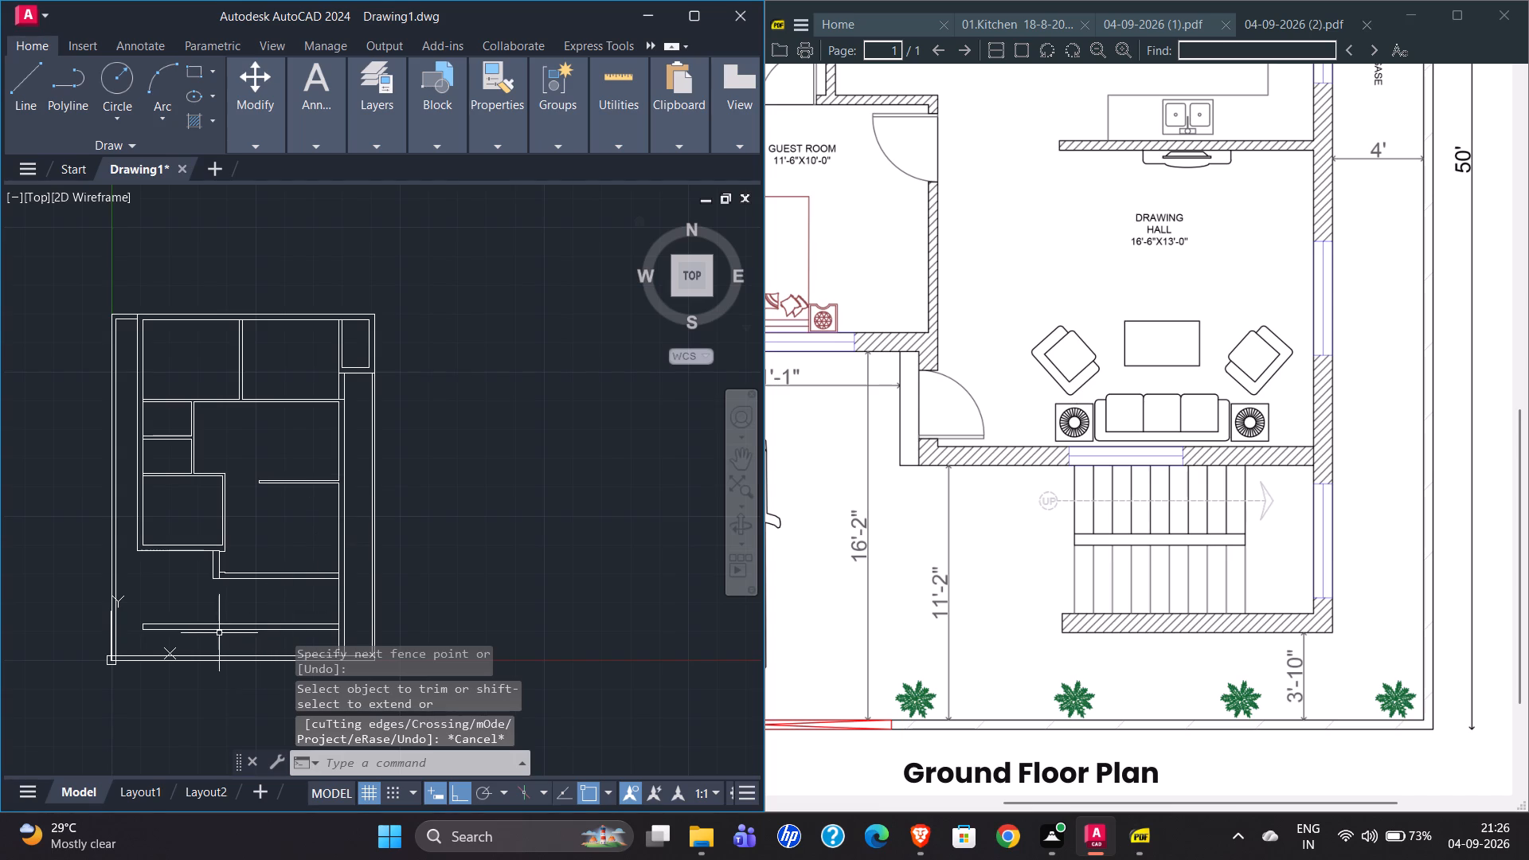
pyautogui.scroll(1, 211, 308)
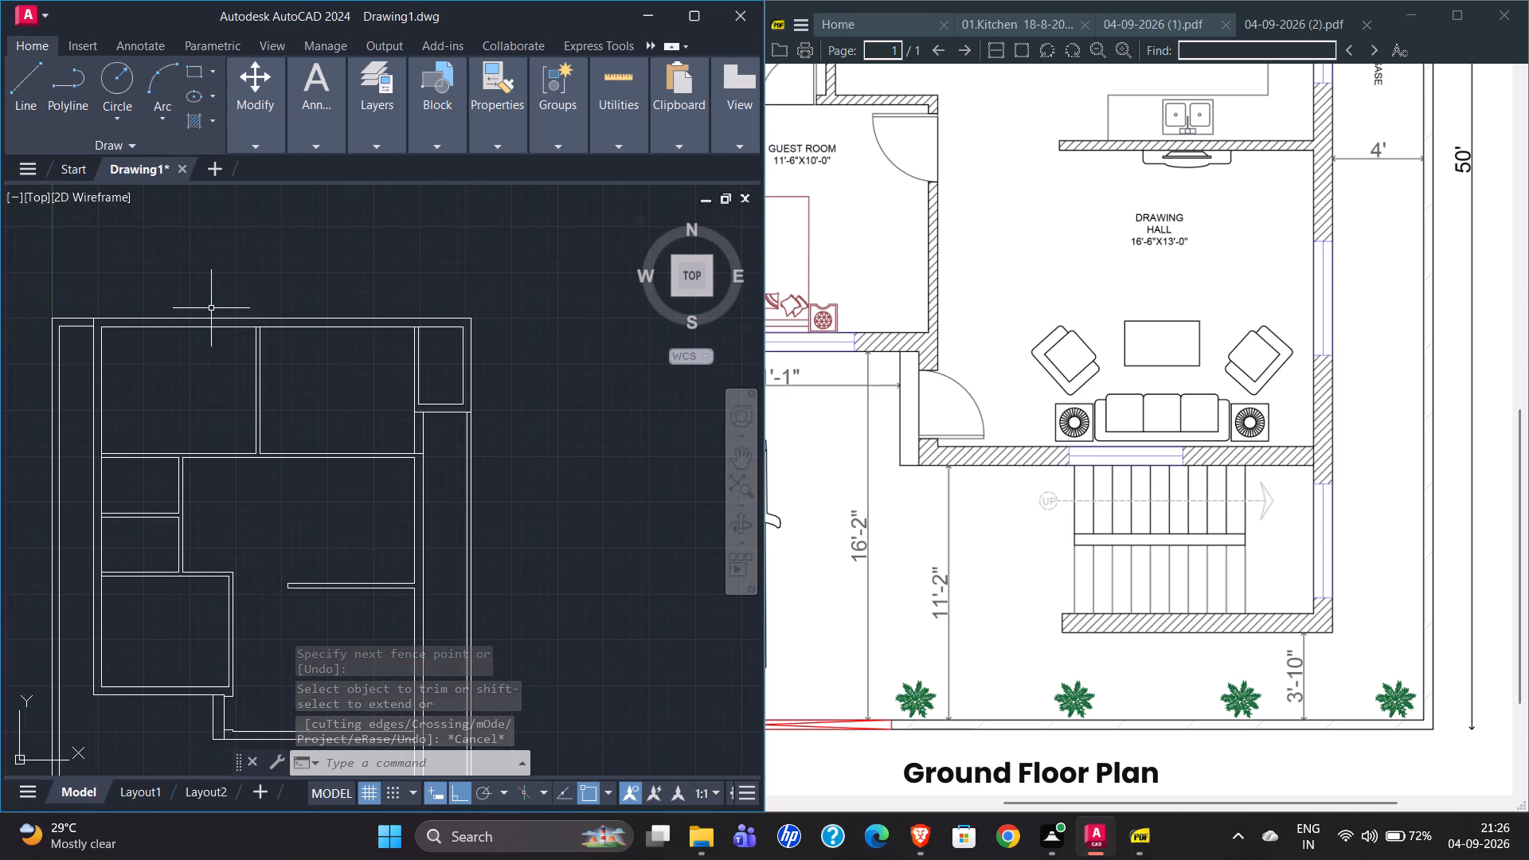
pyautogui.scroll(15, 1262, 256)
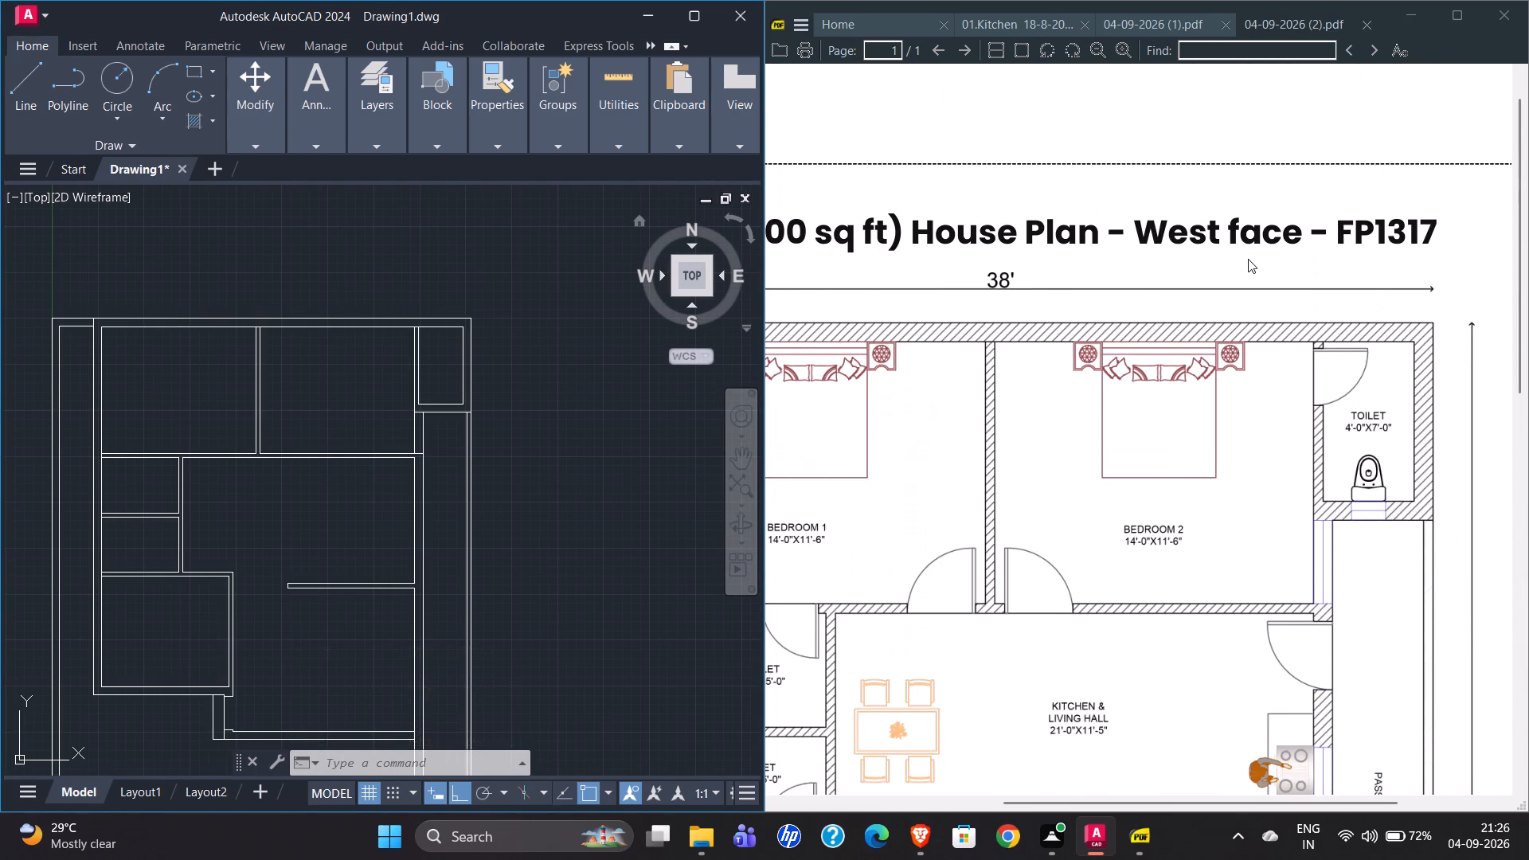
pyautogui.hscroll(-5, 1248, 259)
pyautogui.hscroll(1, 1242, 260)
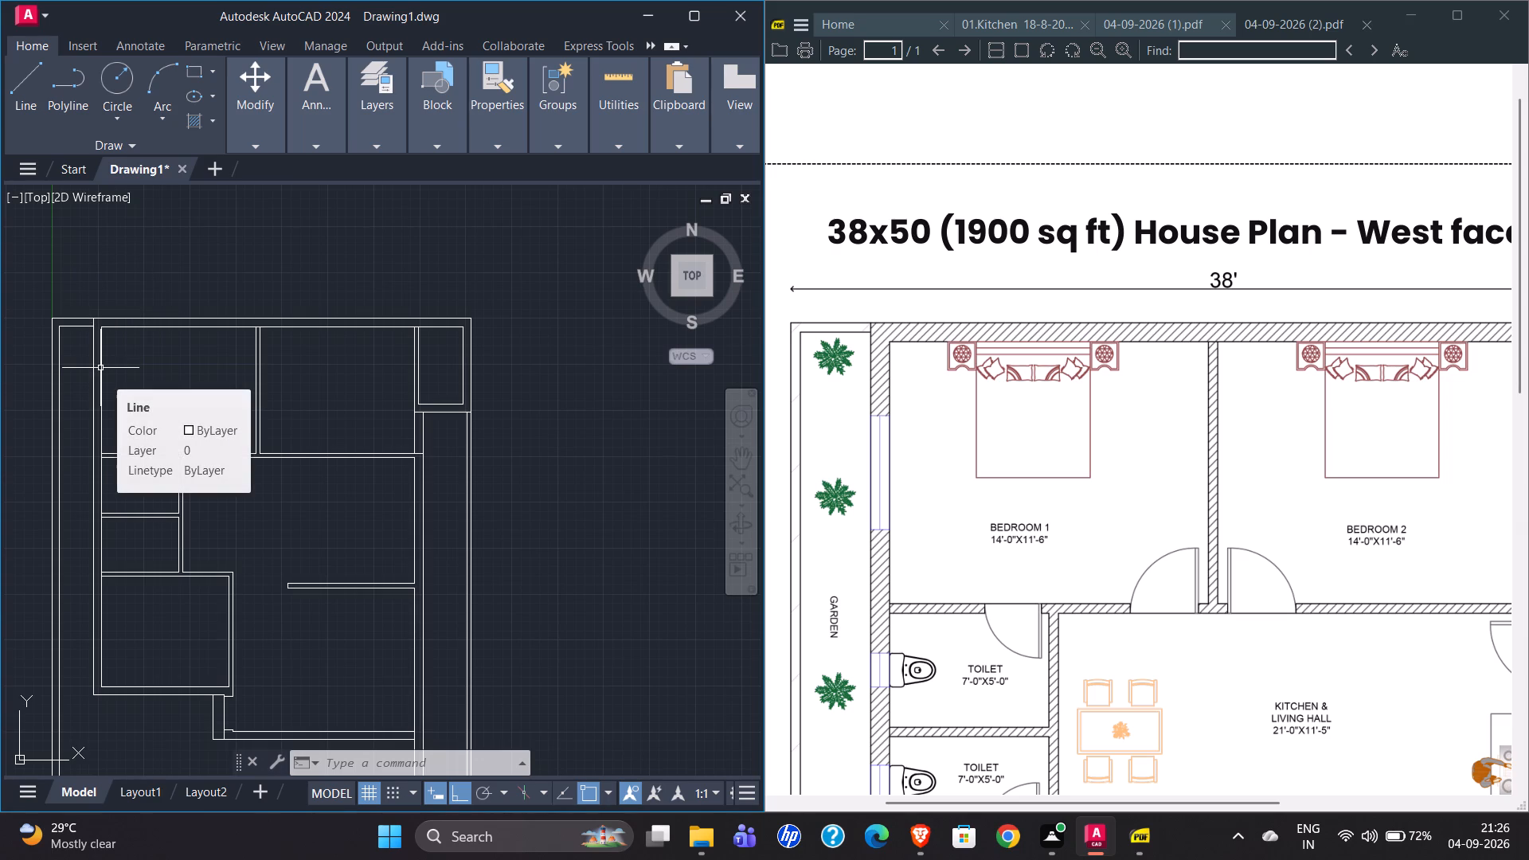
pyautogui.hscroll(11, 1304, 433)
pyautogui.hscroll(-1, 1303, 433)
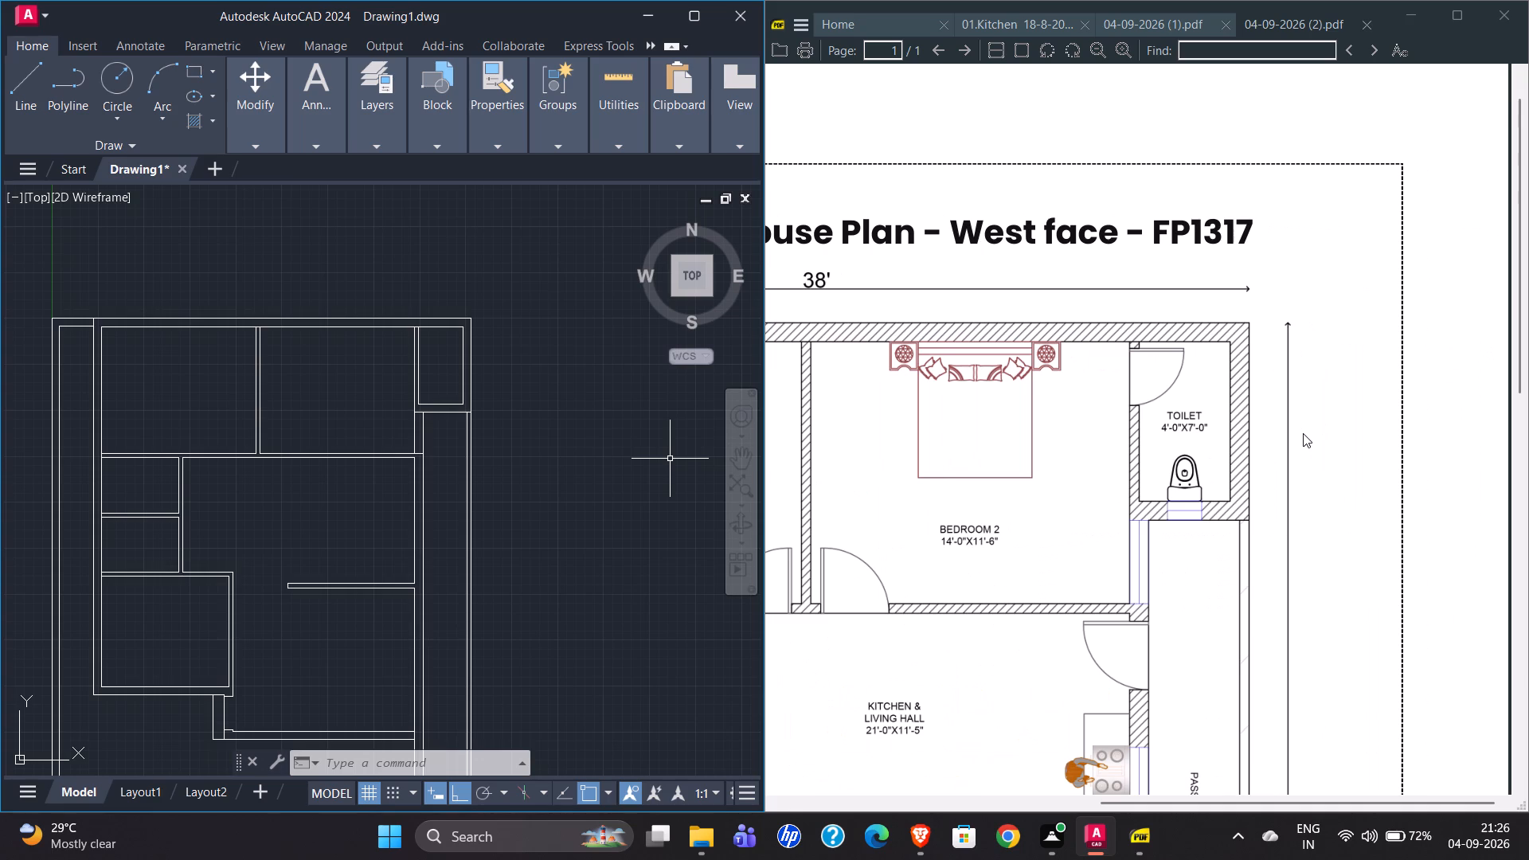
pyautogui.hscroll(-6, 1303, 433)
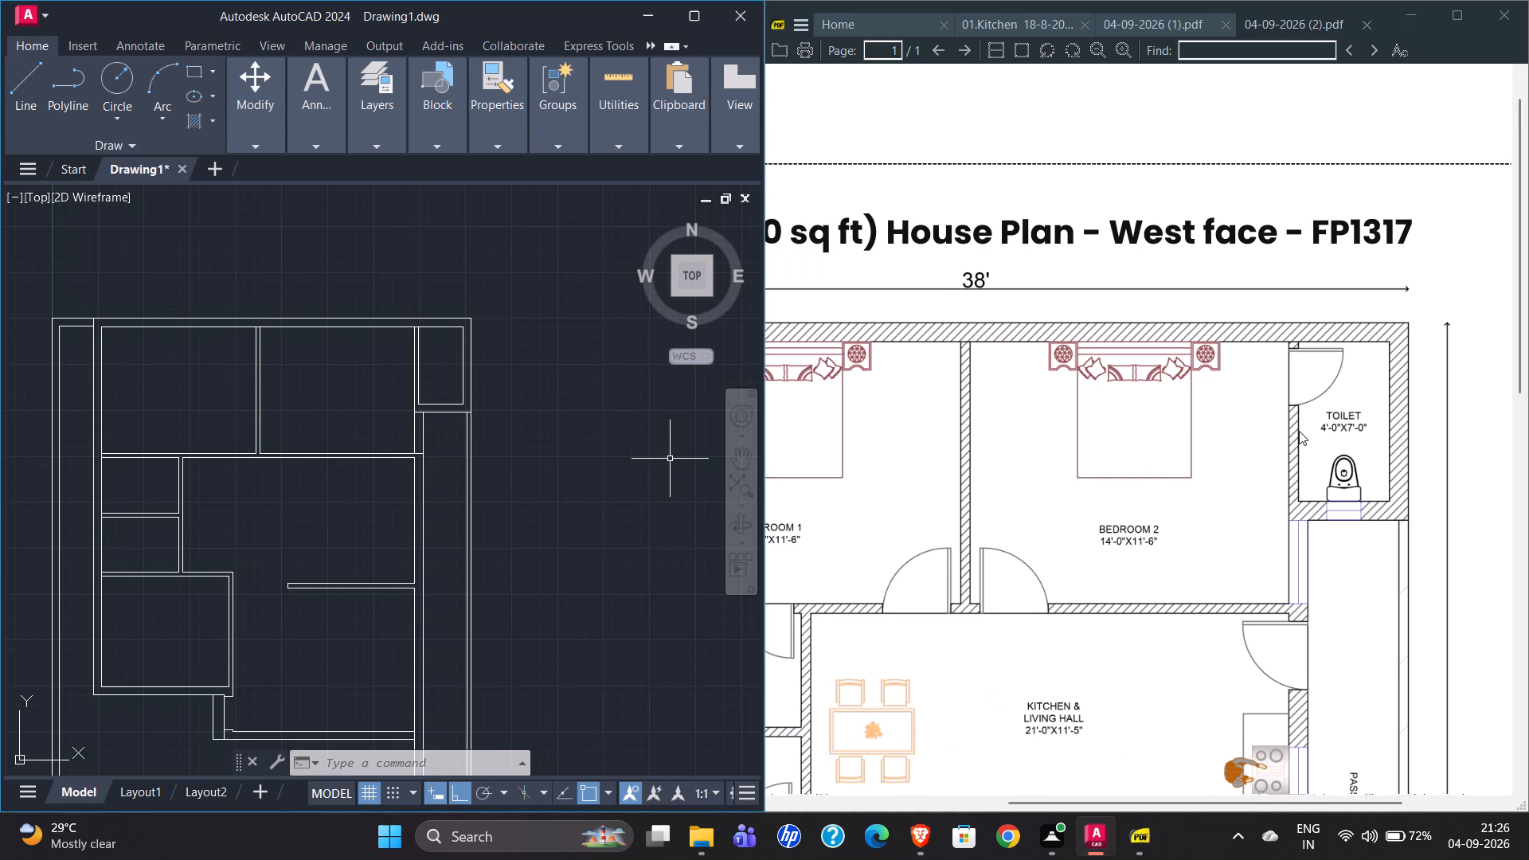
pyautogui.hscroll(-3, 1299, 431)
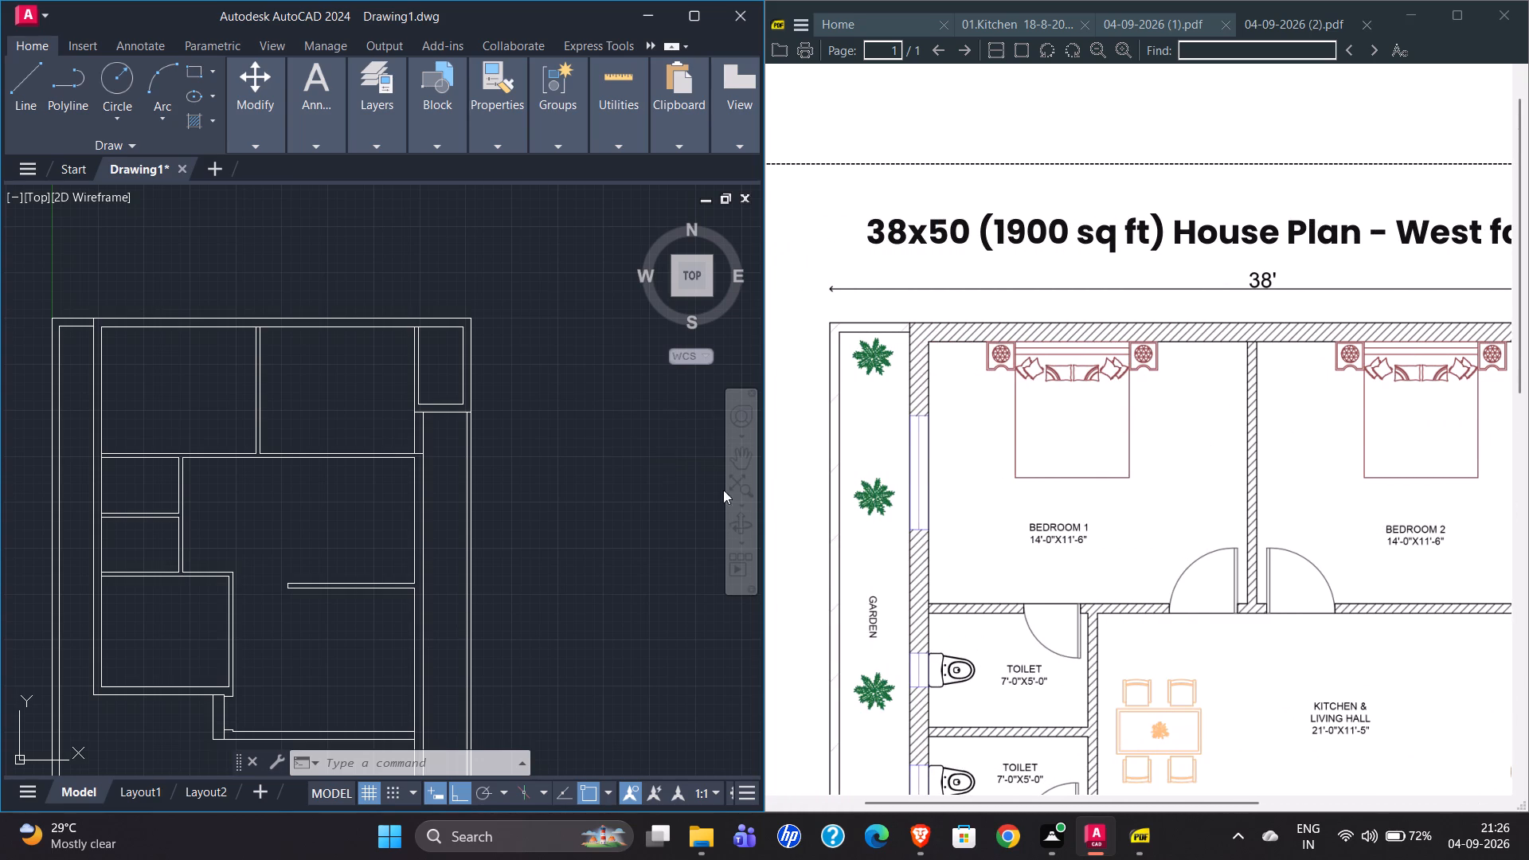
pyautogui.scroll(2, 94, 354)
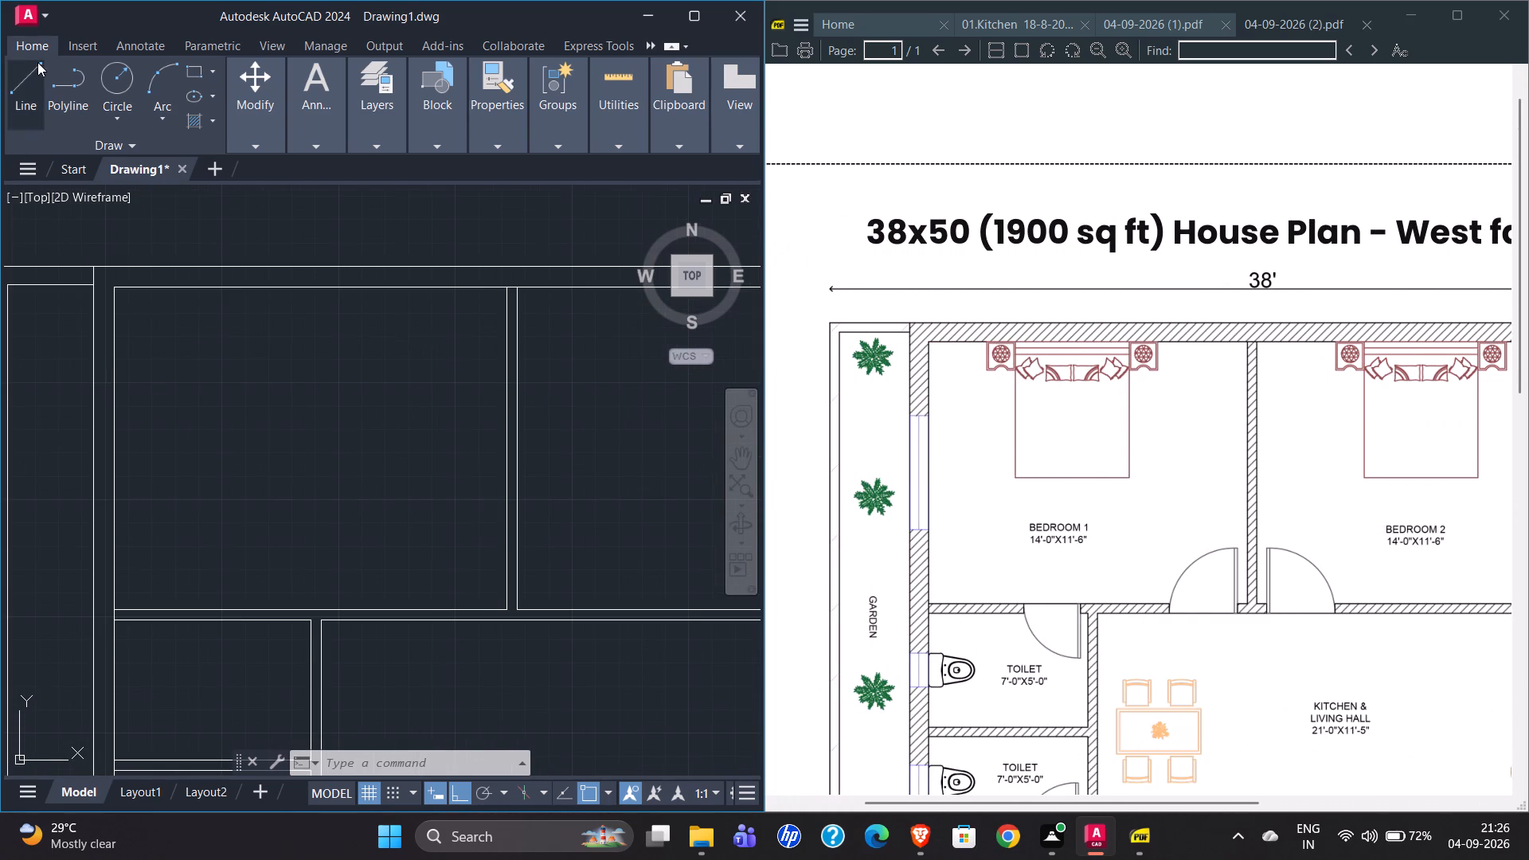
pyautogui.click(27, 70)
pyautogui.click(94, 390)
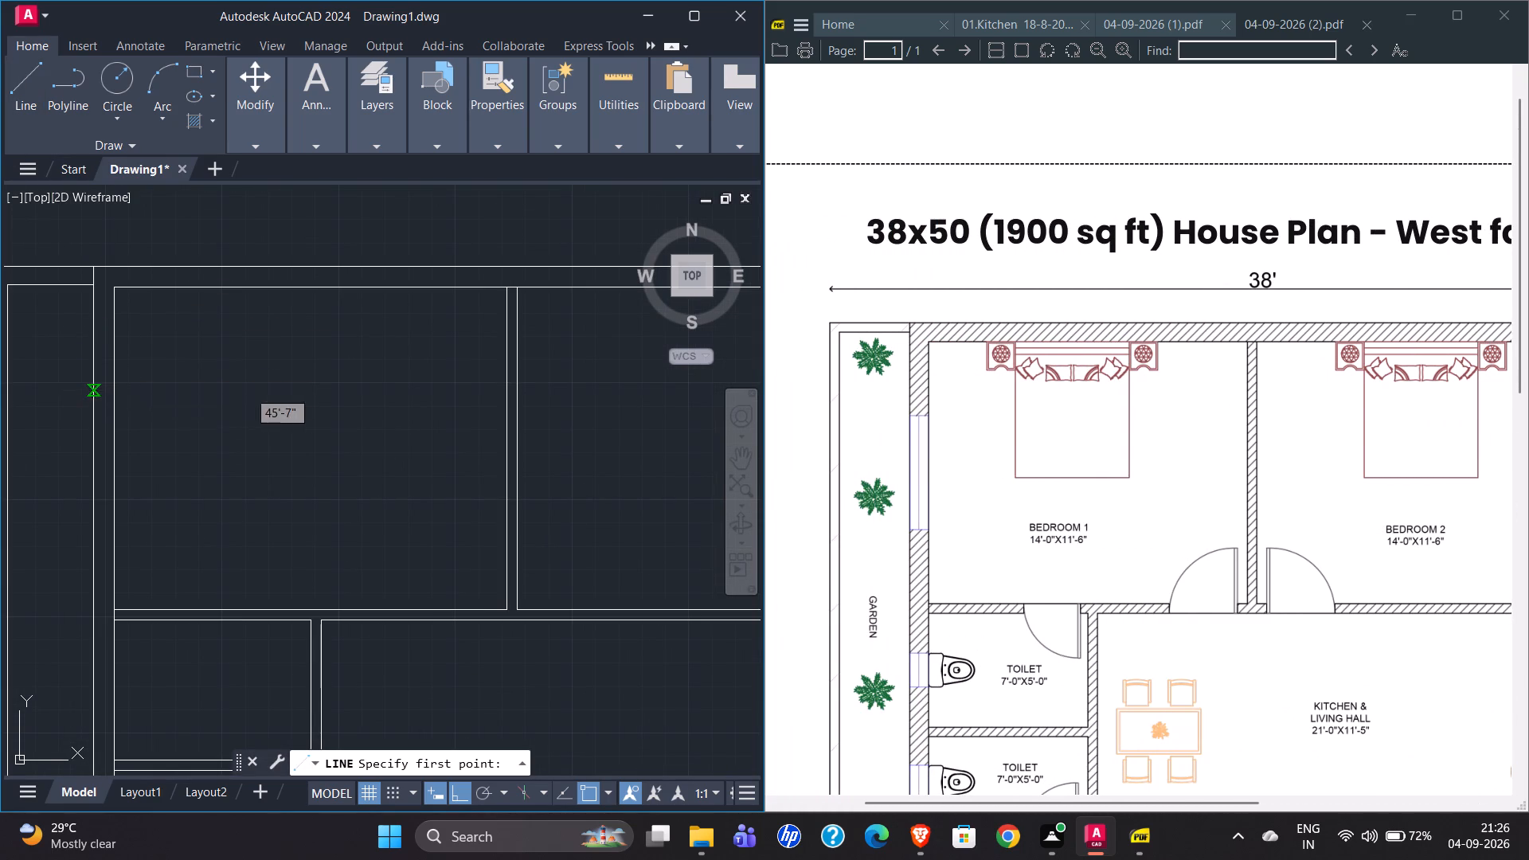
pyautogui.click(115, 393)
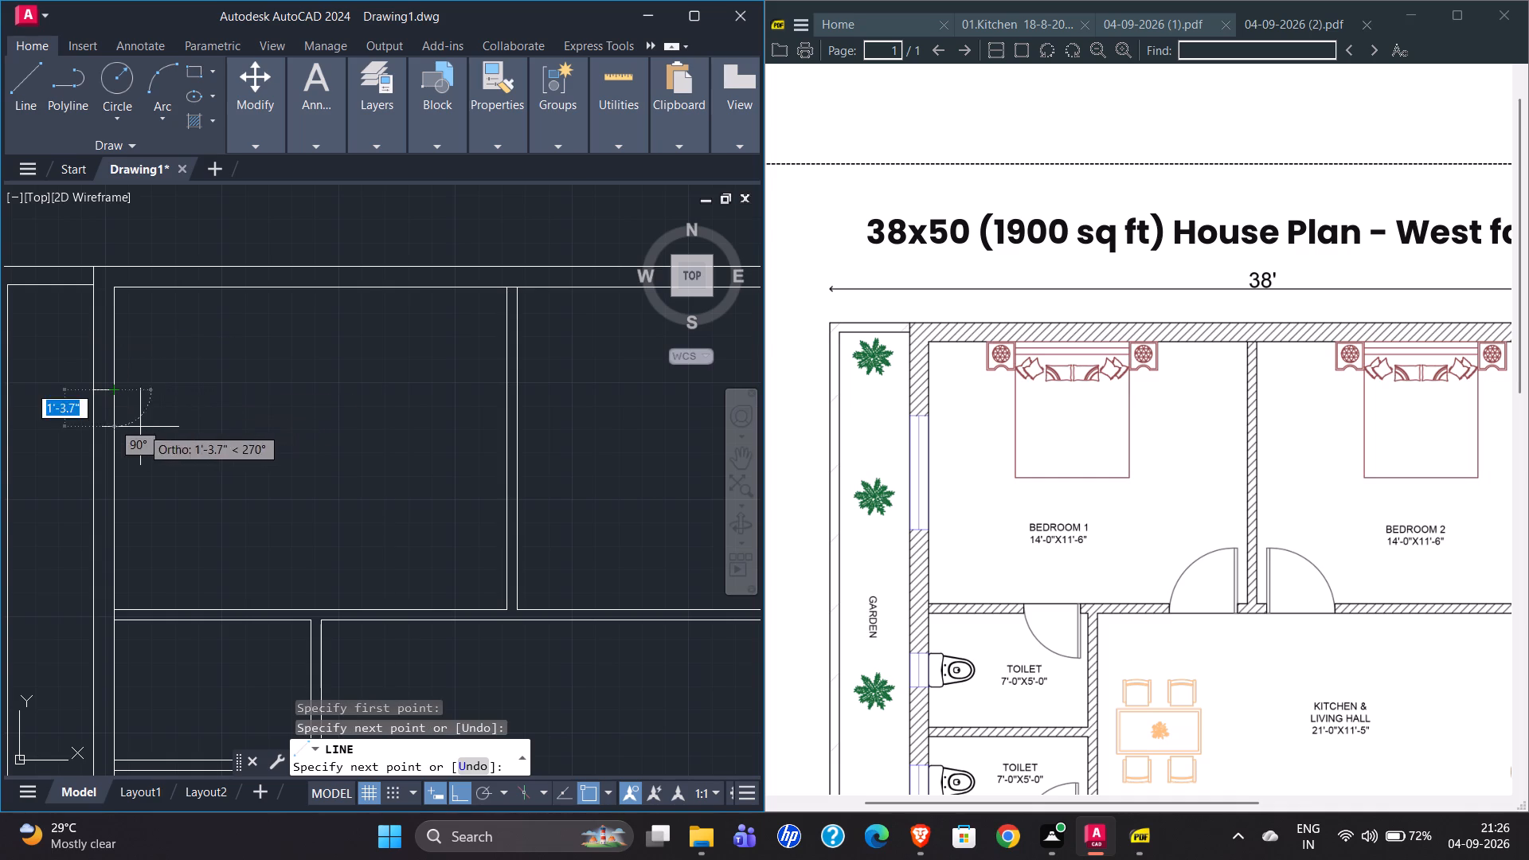
pyautogui.press('Escape')
# Offset the window edge line in Bedroom 1's garden-side wall 4' towards the toilet to mark the window's lower edge.
pyautogui.click(108, 389)
pyautogui.press('o')
pyautogui.press('Return')
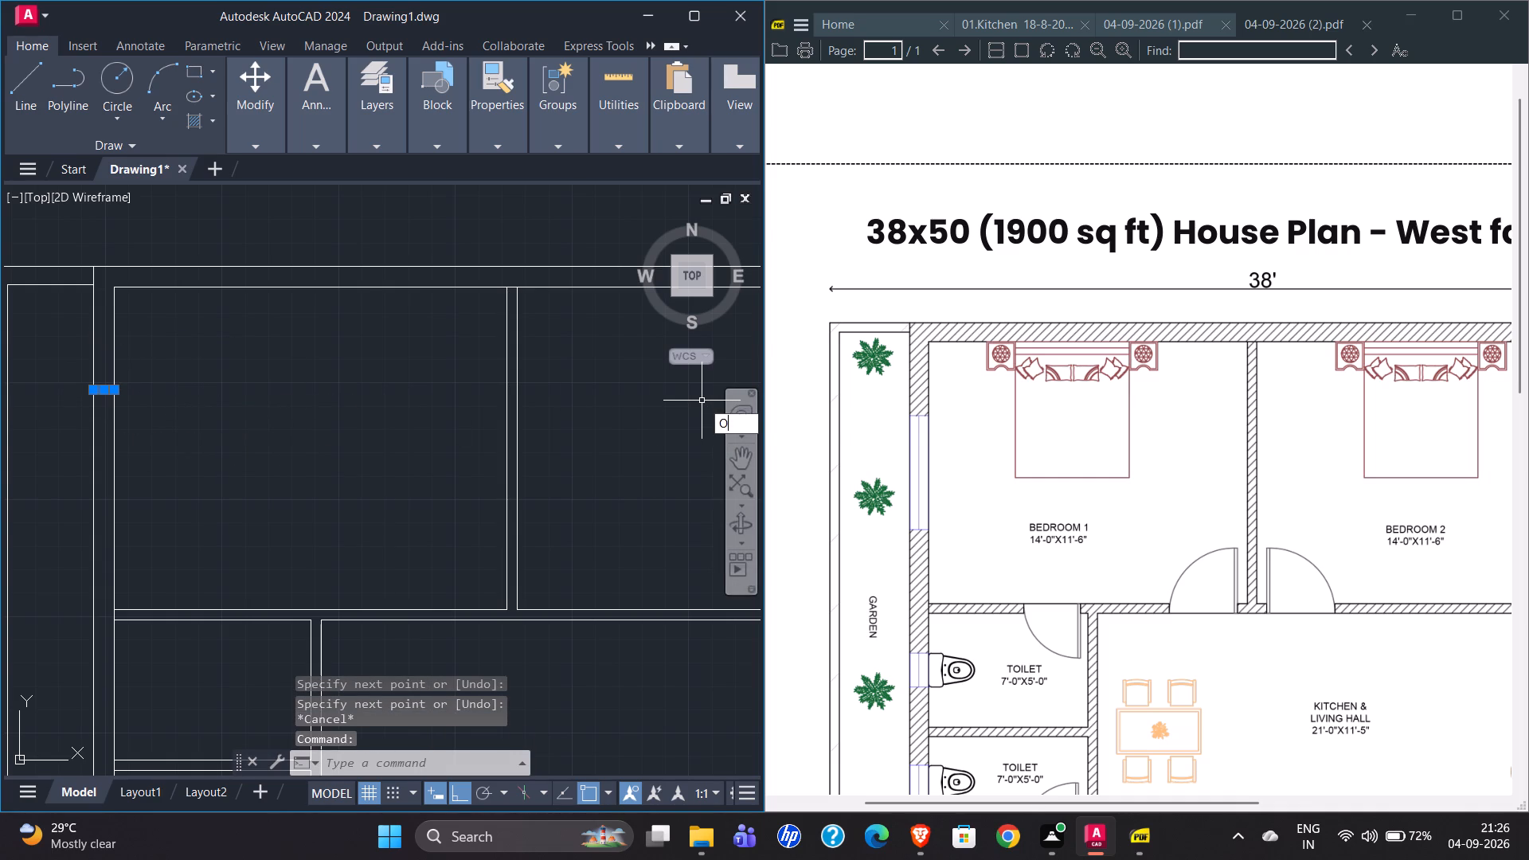
pyautogui.press('4')
pyautogui.press("'")
pyautogui.press('Return')
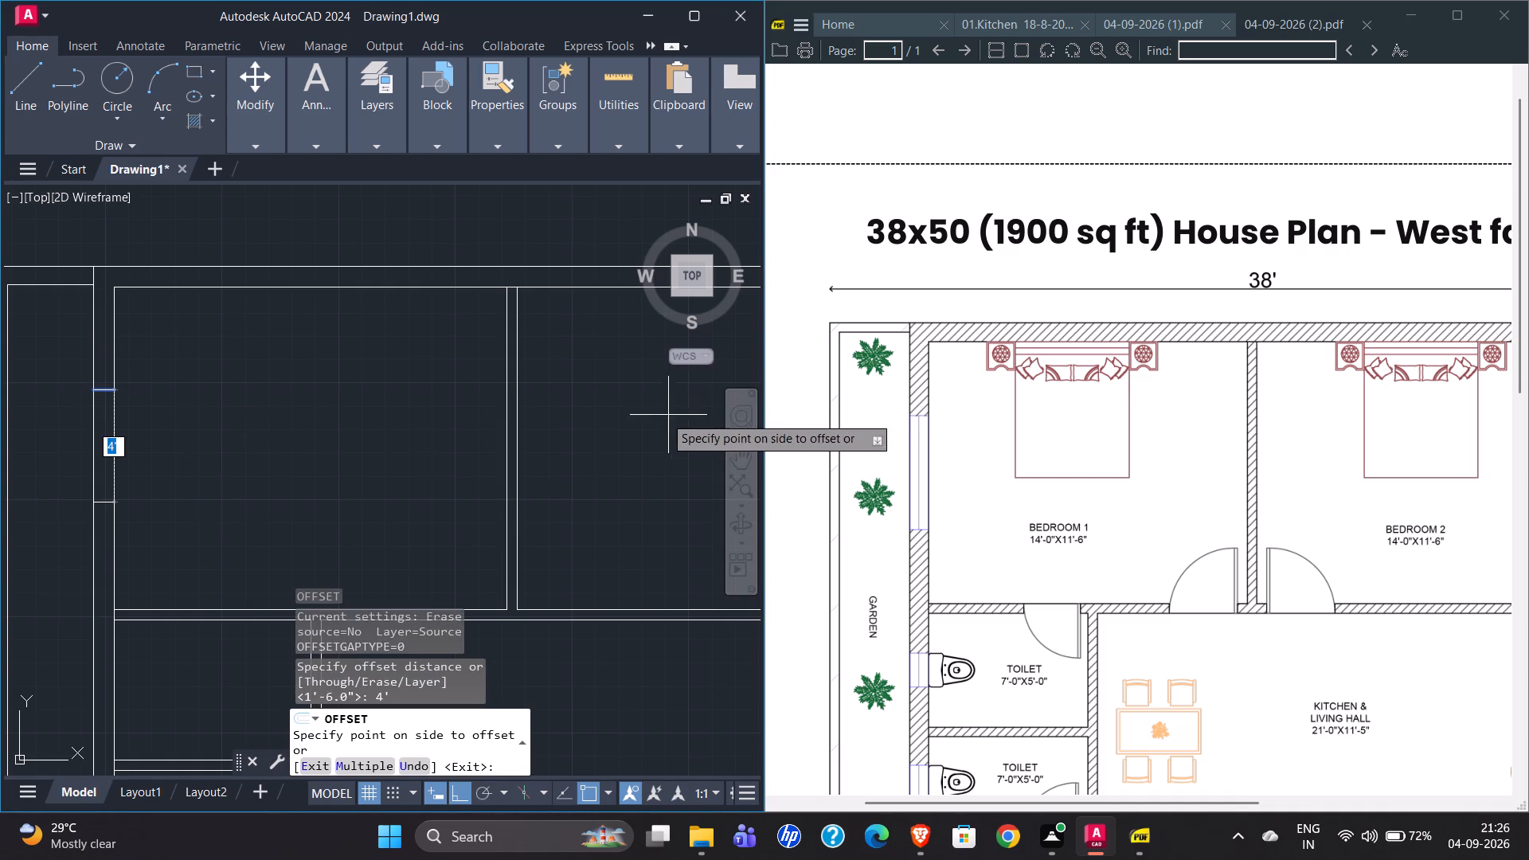
pyautogui.click(317, 474)
pyautogui.press('Escape')
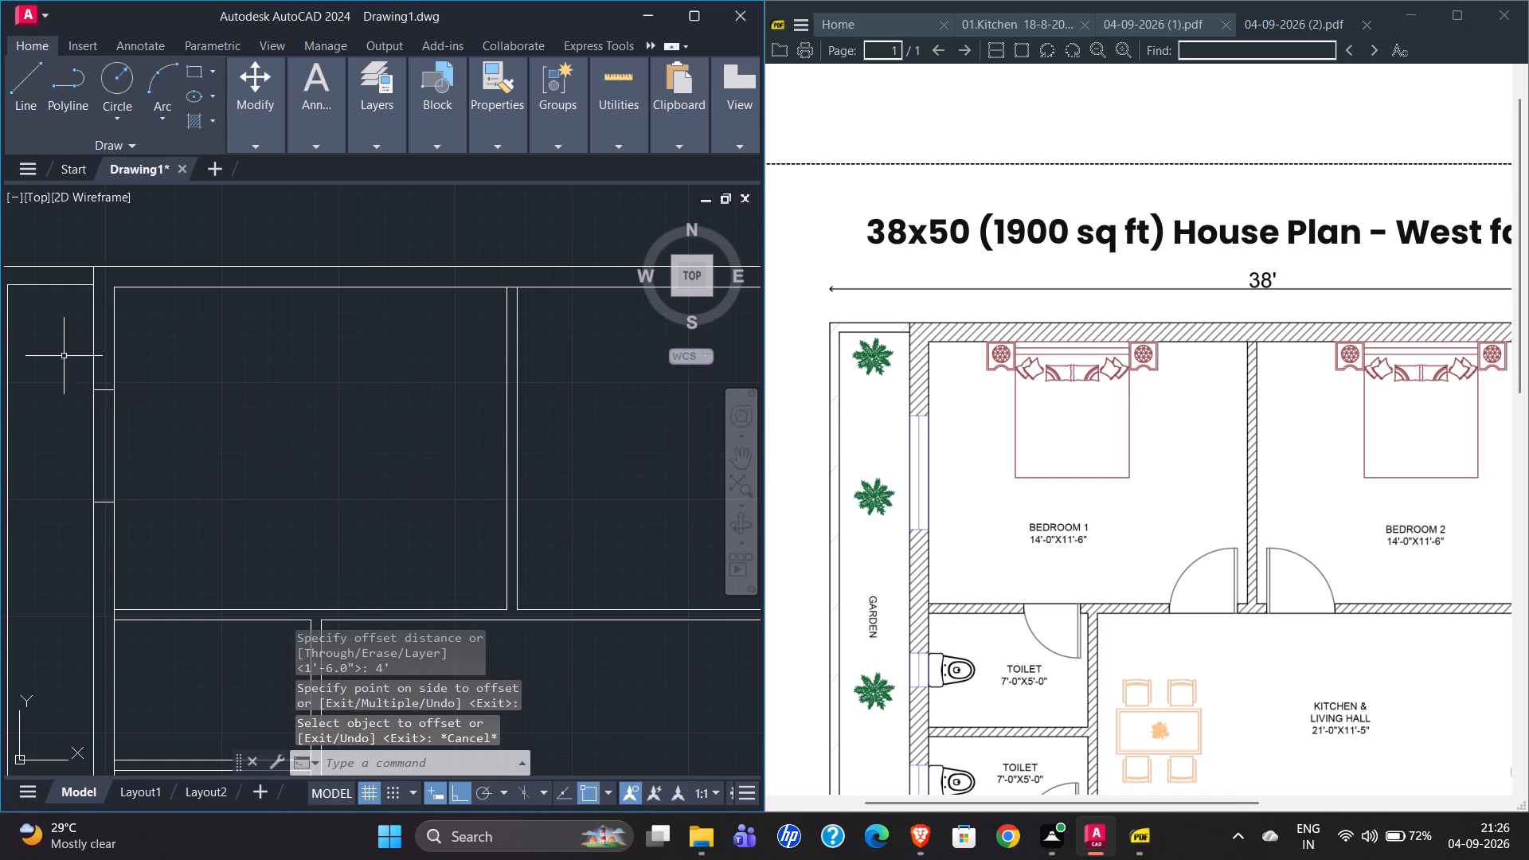
# Draw a line between the midpoints of the two window edge lines in Bedroom 1's garden-side wall.
pyautogui.click(22, 106)
pyautogui.click(105, 392)
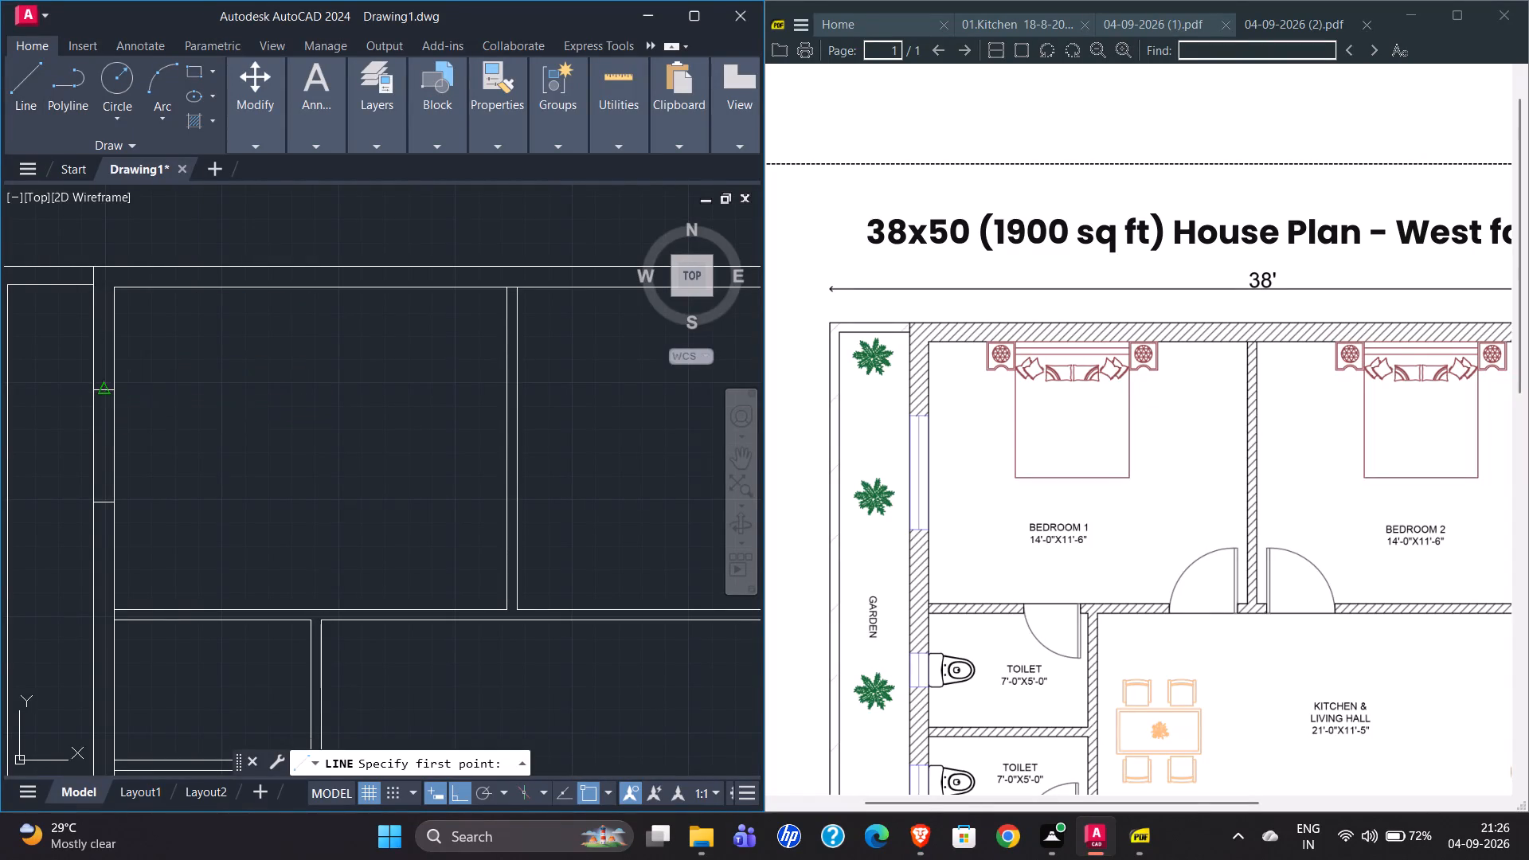
pyautogui.click(102, 507)
pyautogui.press('Escape')
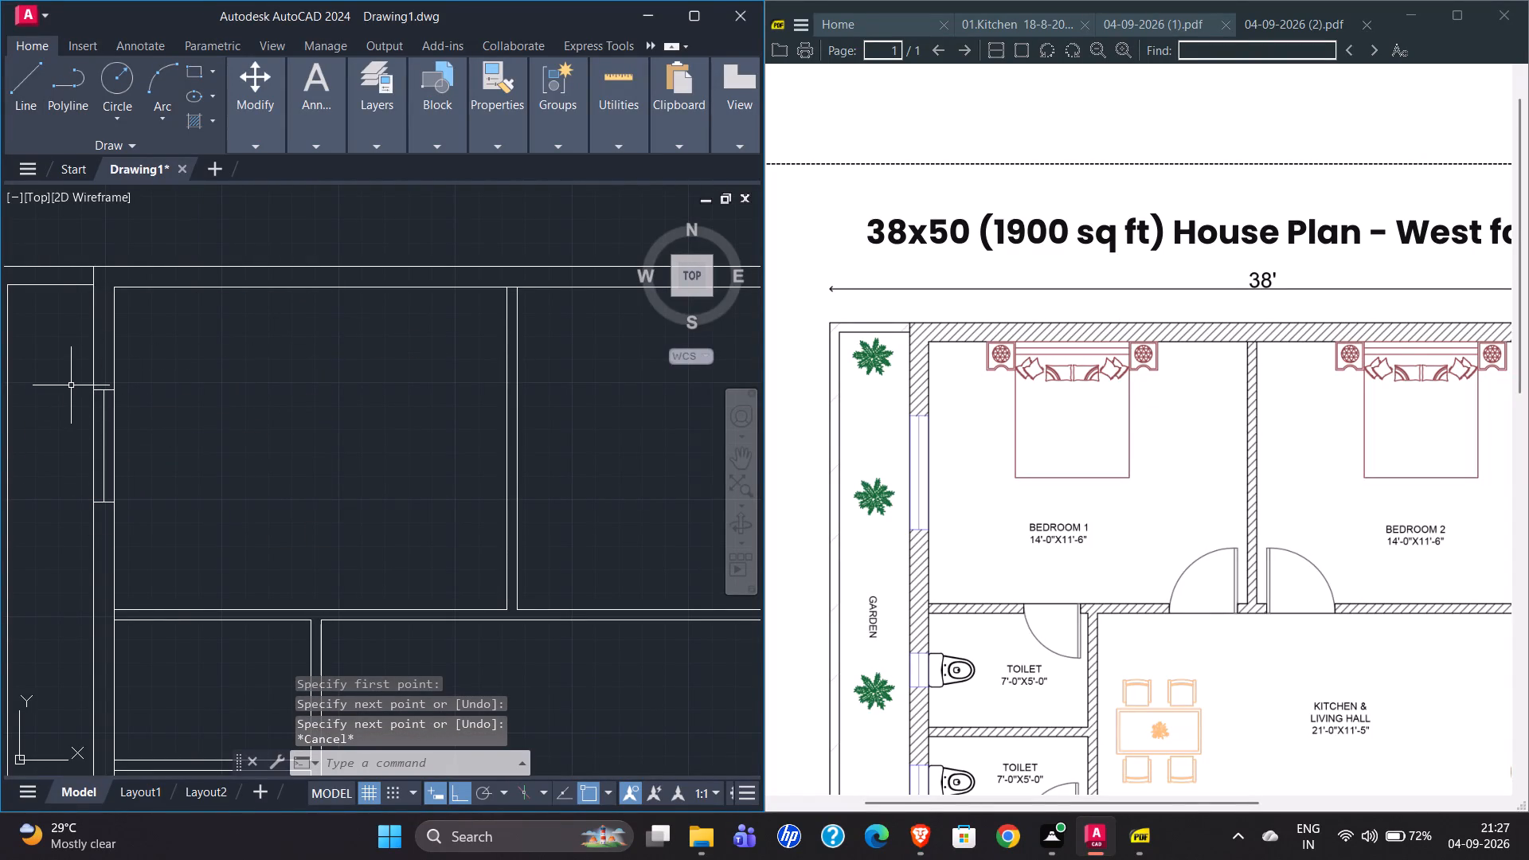
# Draw a short line across the wall between Bedroom 1 and the living hall, 9" from the partition between the bedrooms.
pyautogui.hscroll(1, 1078, 475)
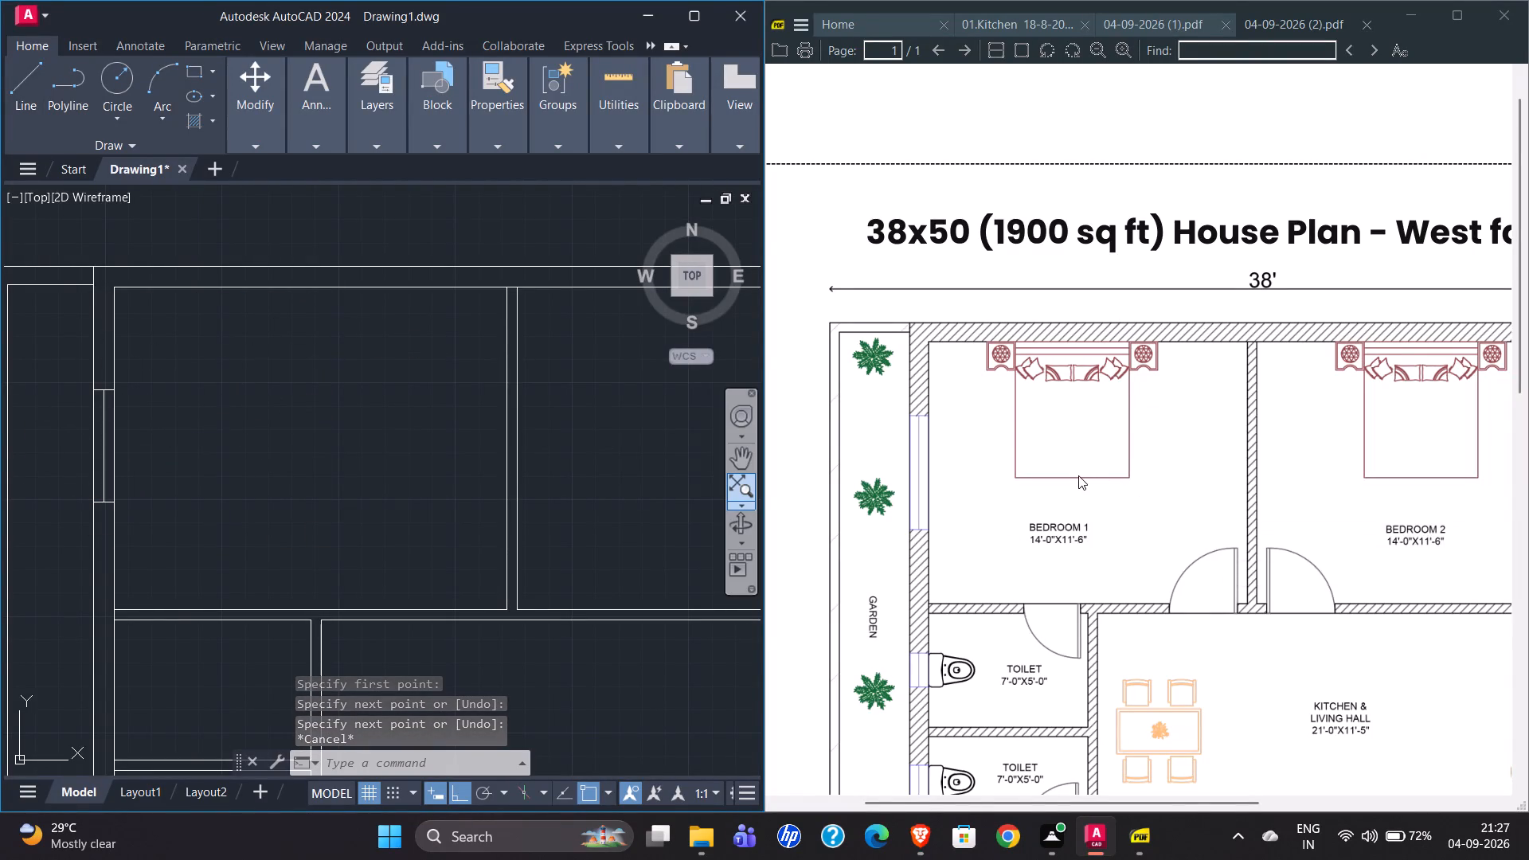
pyautogui.hscroll(6, 1078, 475)
pyautogui.hscroll(-1, 1078, 475)
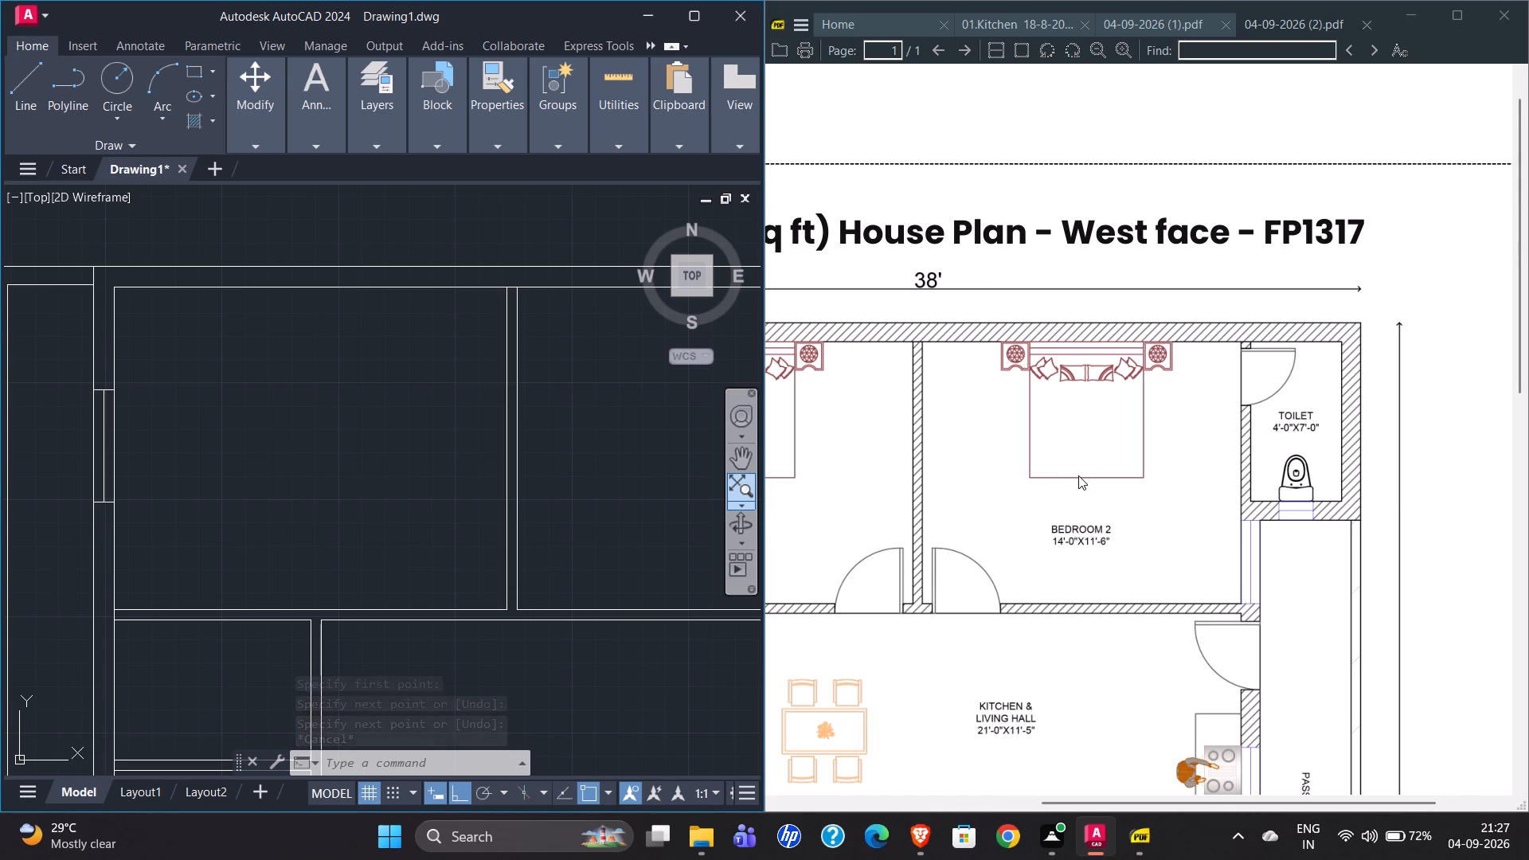
pyautogui.hscroll(-9, 1084, 463)
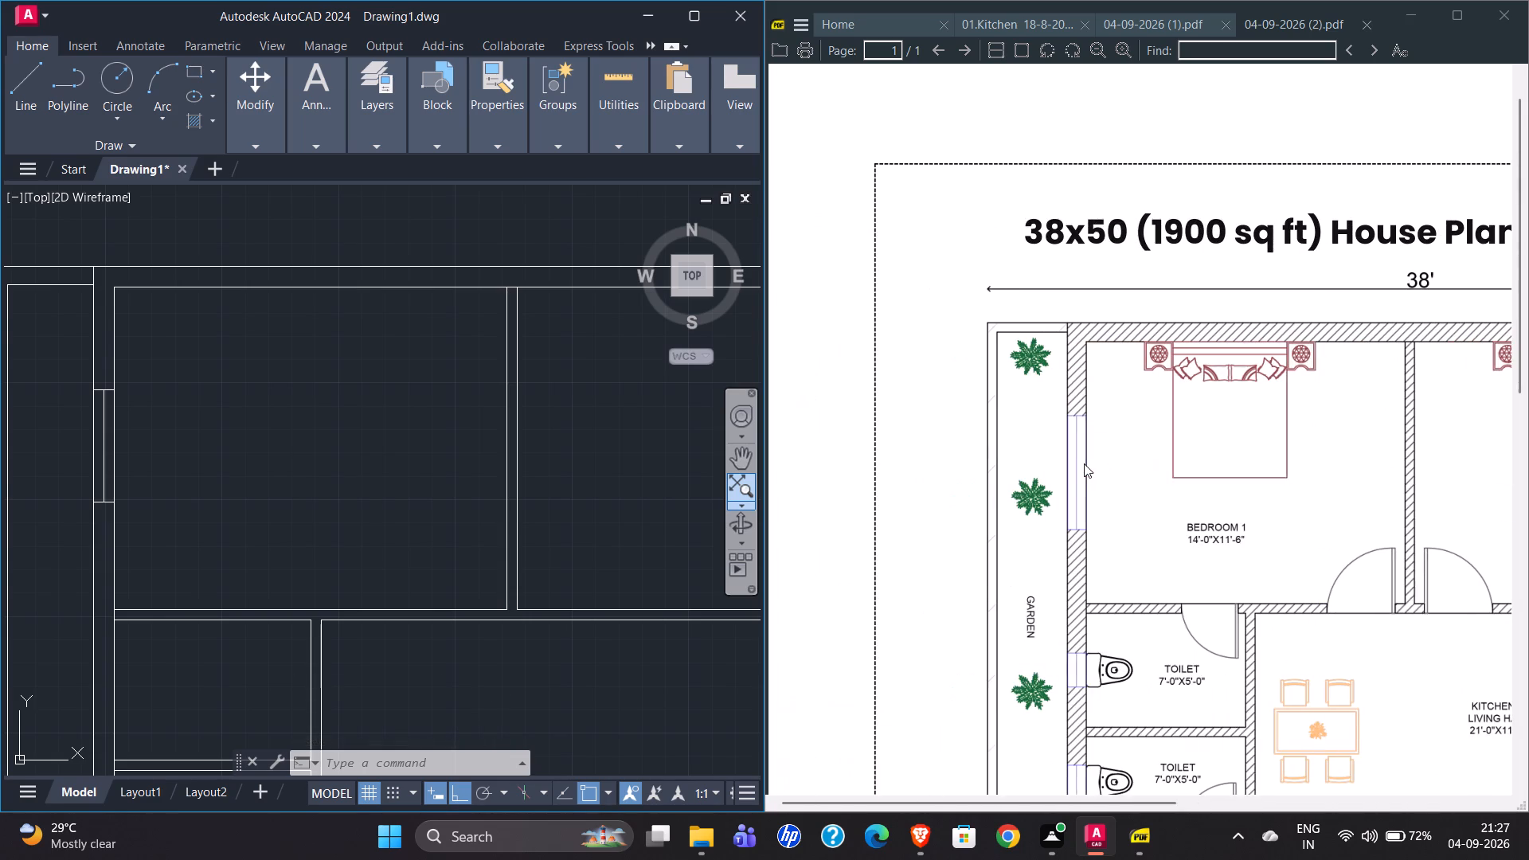
pyautogui.hscroll(-3, 1084, 463)
pyautogui.hscroll(1, 1084, 463)
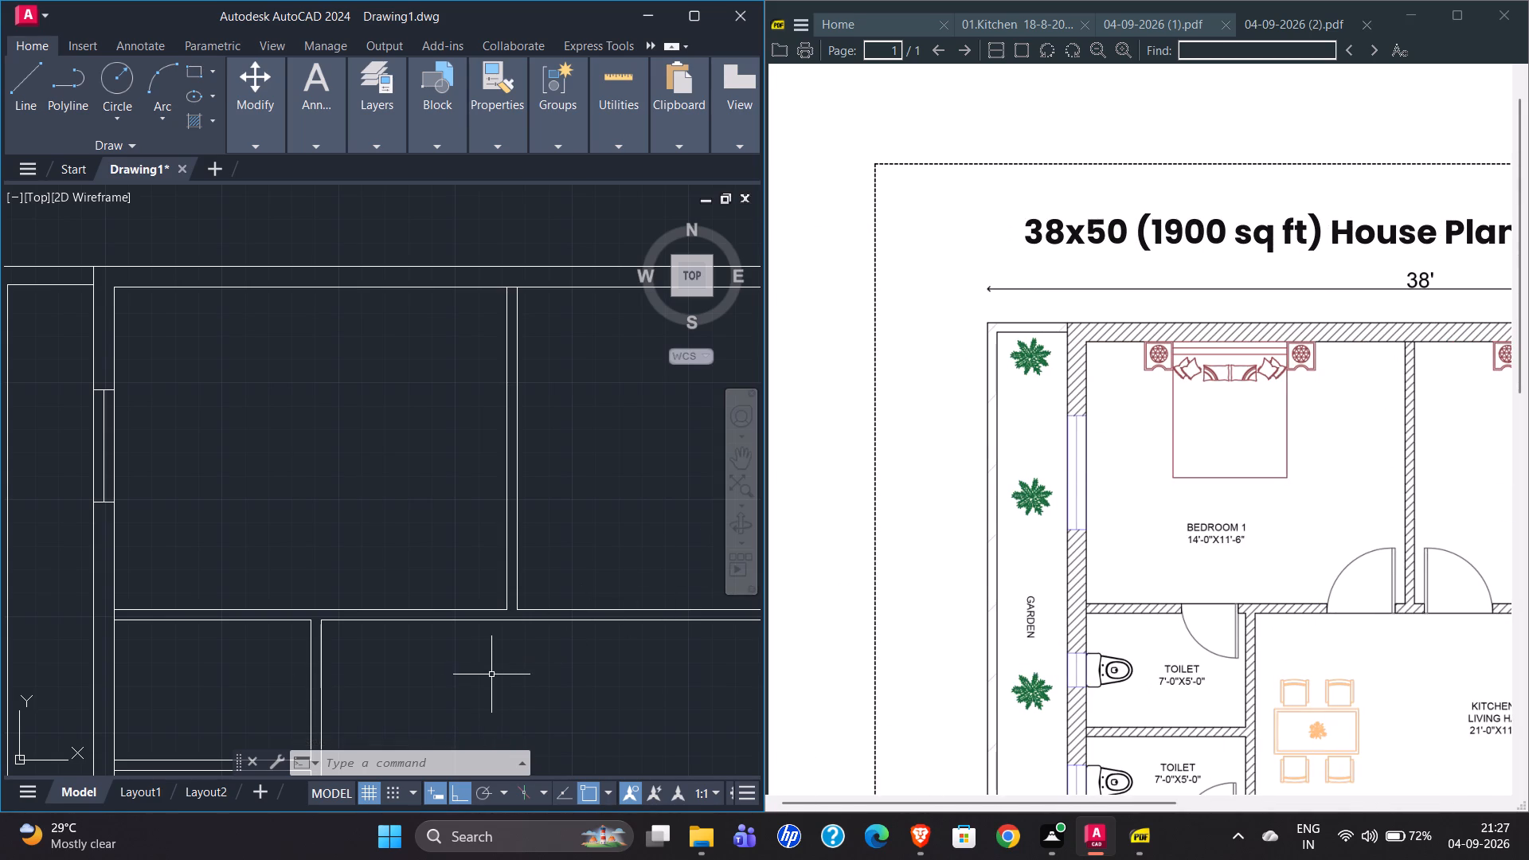
pyautogui.scroll(3, 515, 652)
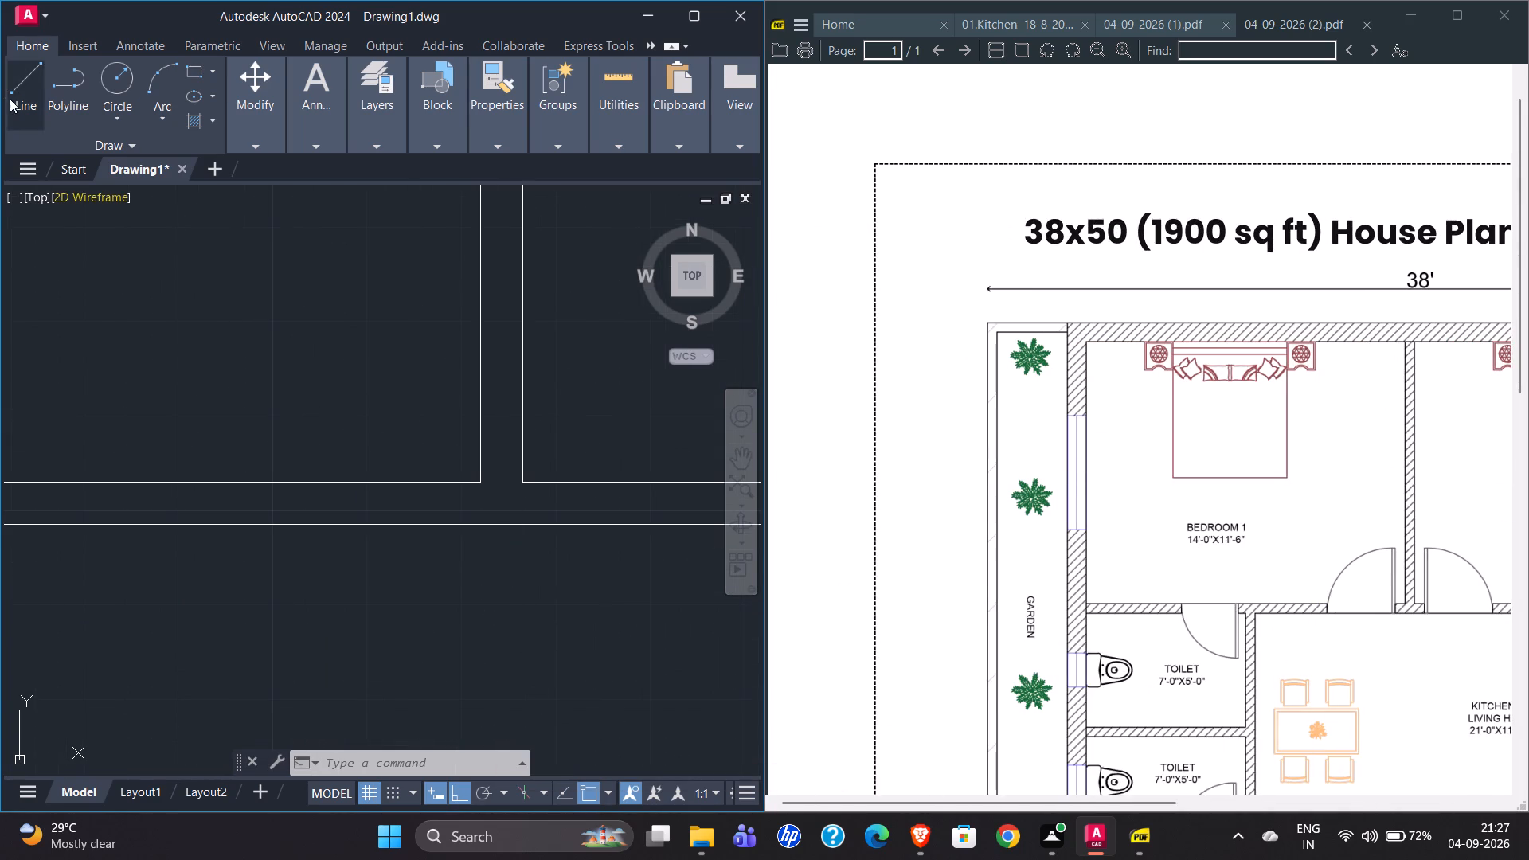
pyautogui.click(10, 99)
pyautogui.write('TK')
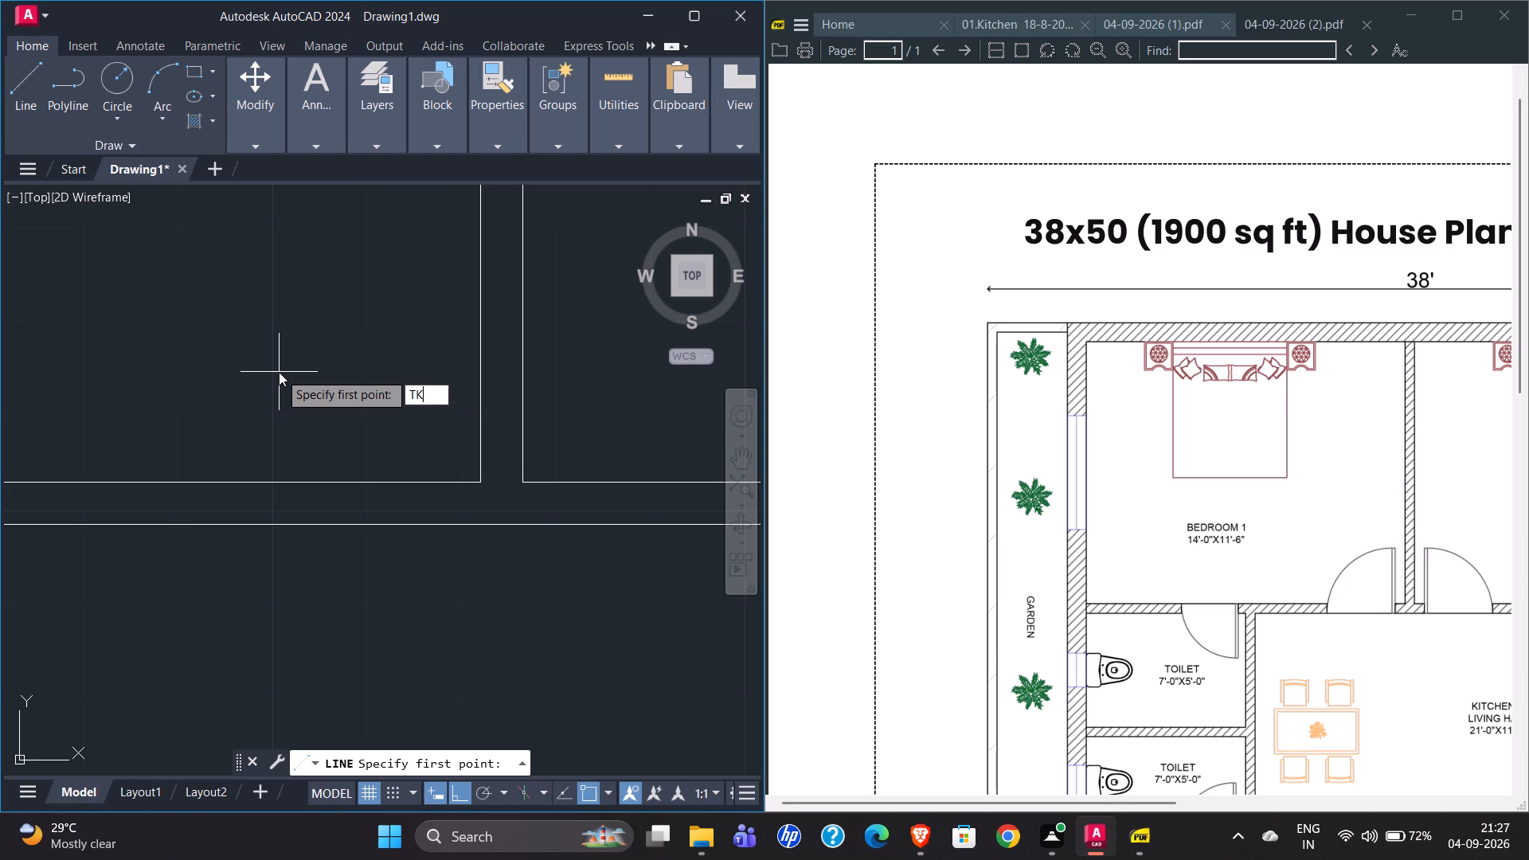
pyautogui.press('Return')
pyautogui.click(479, 482)
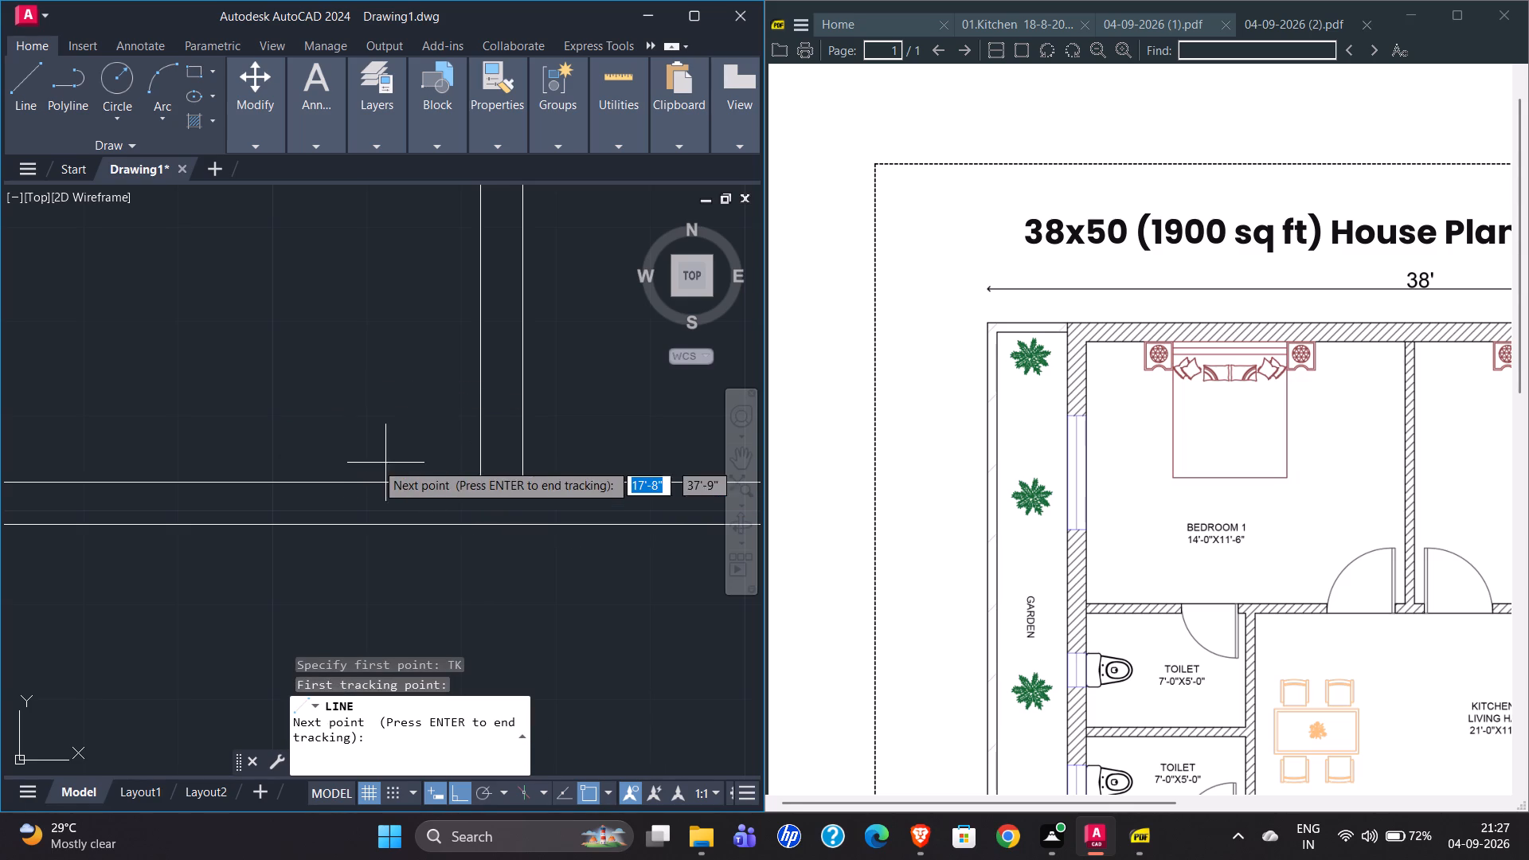
pyautogui.press('9')
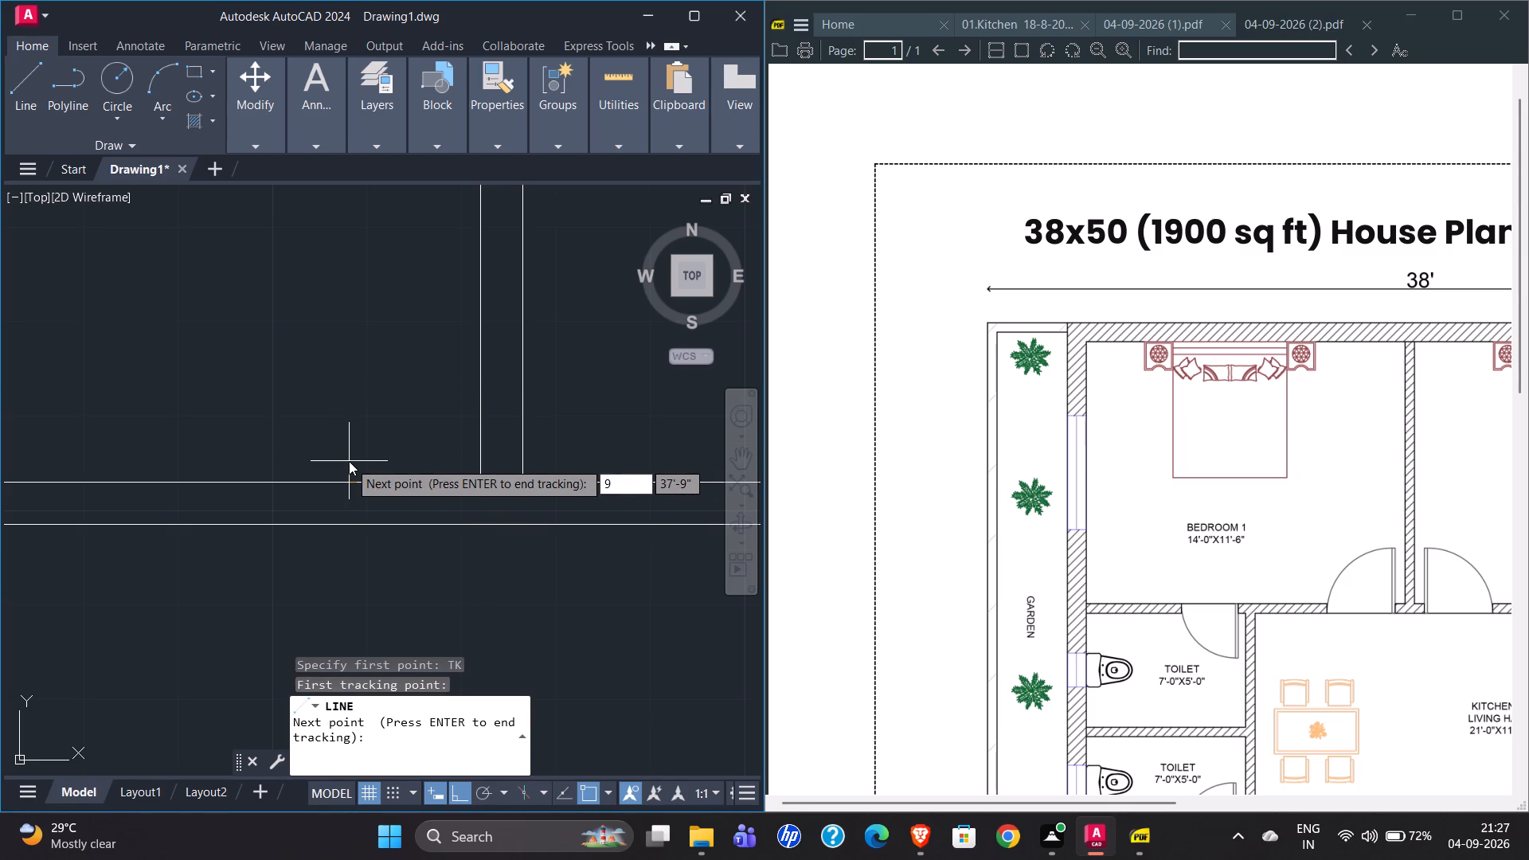
pyautogui.hotkey('shift', '"')
pyautogui.press('Return')
pyautogui.press('Return')
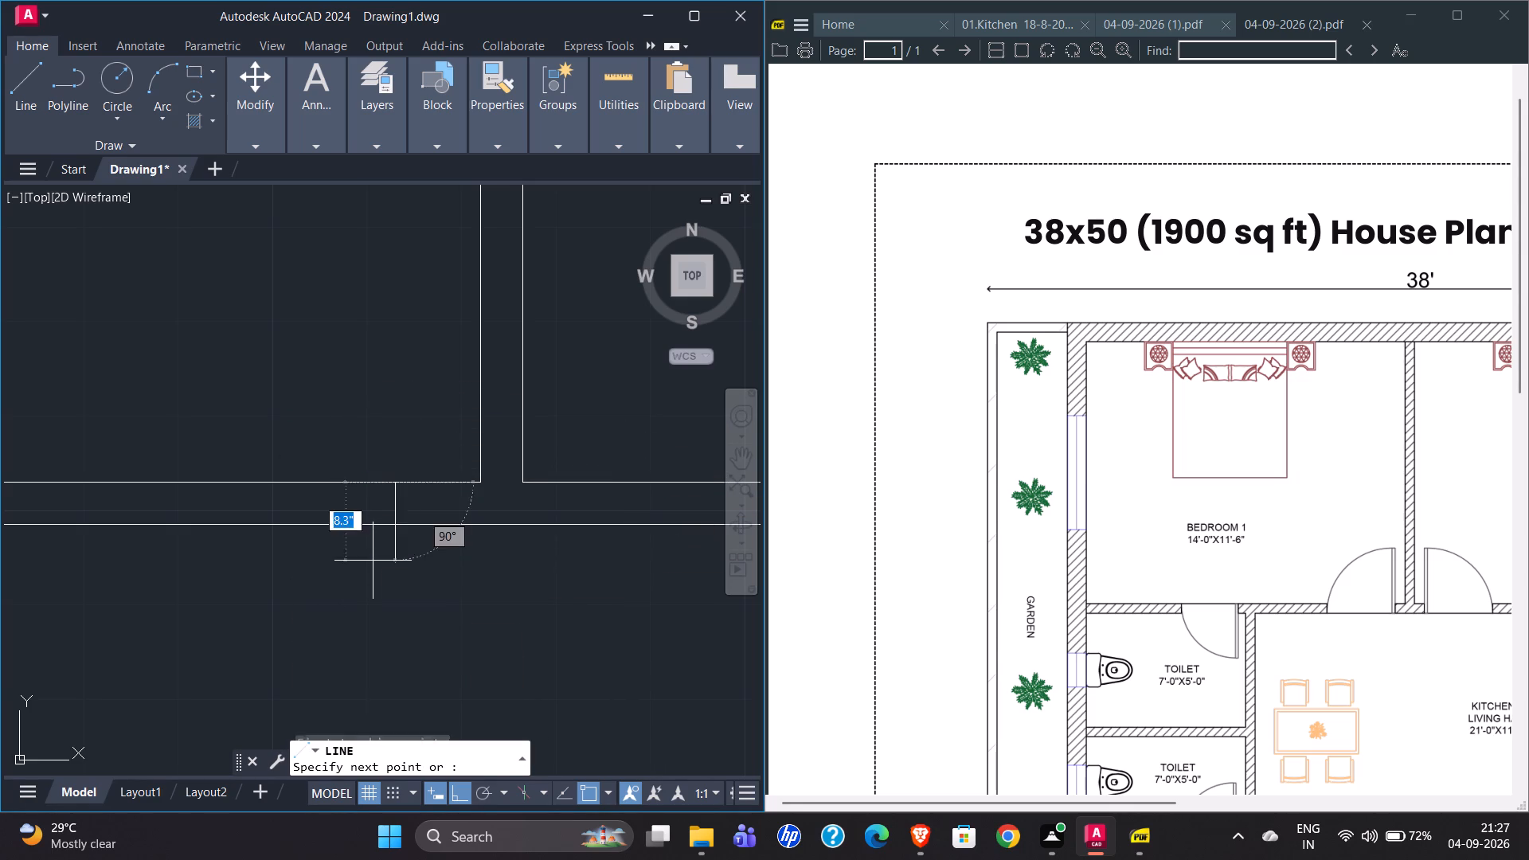
pyautogui.click(393, 528)
pyautogui.press('Escape')
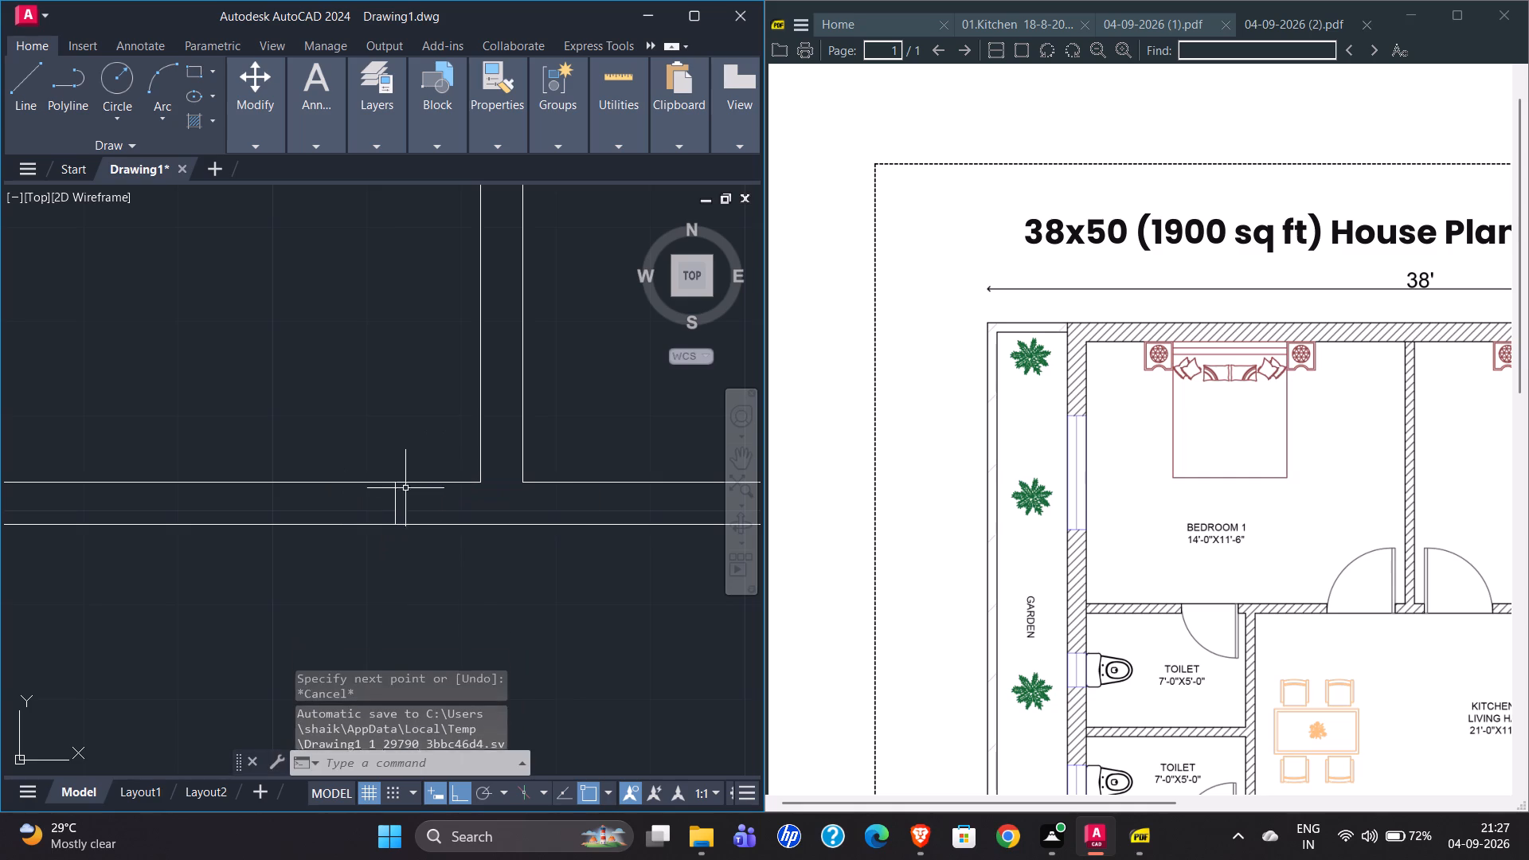
# Offset the short cross line 2'6" away from the bedroom partition to mark the other side of Bedroom 1's door opening.
pyautogui.click(397, 494)
pyautogui.press('o')
pyautogui.press('Return')
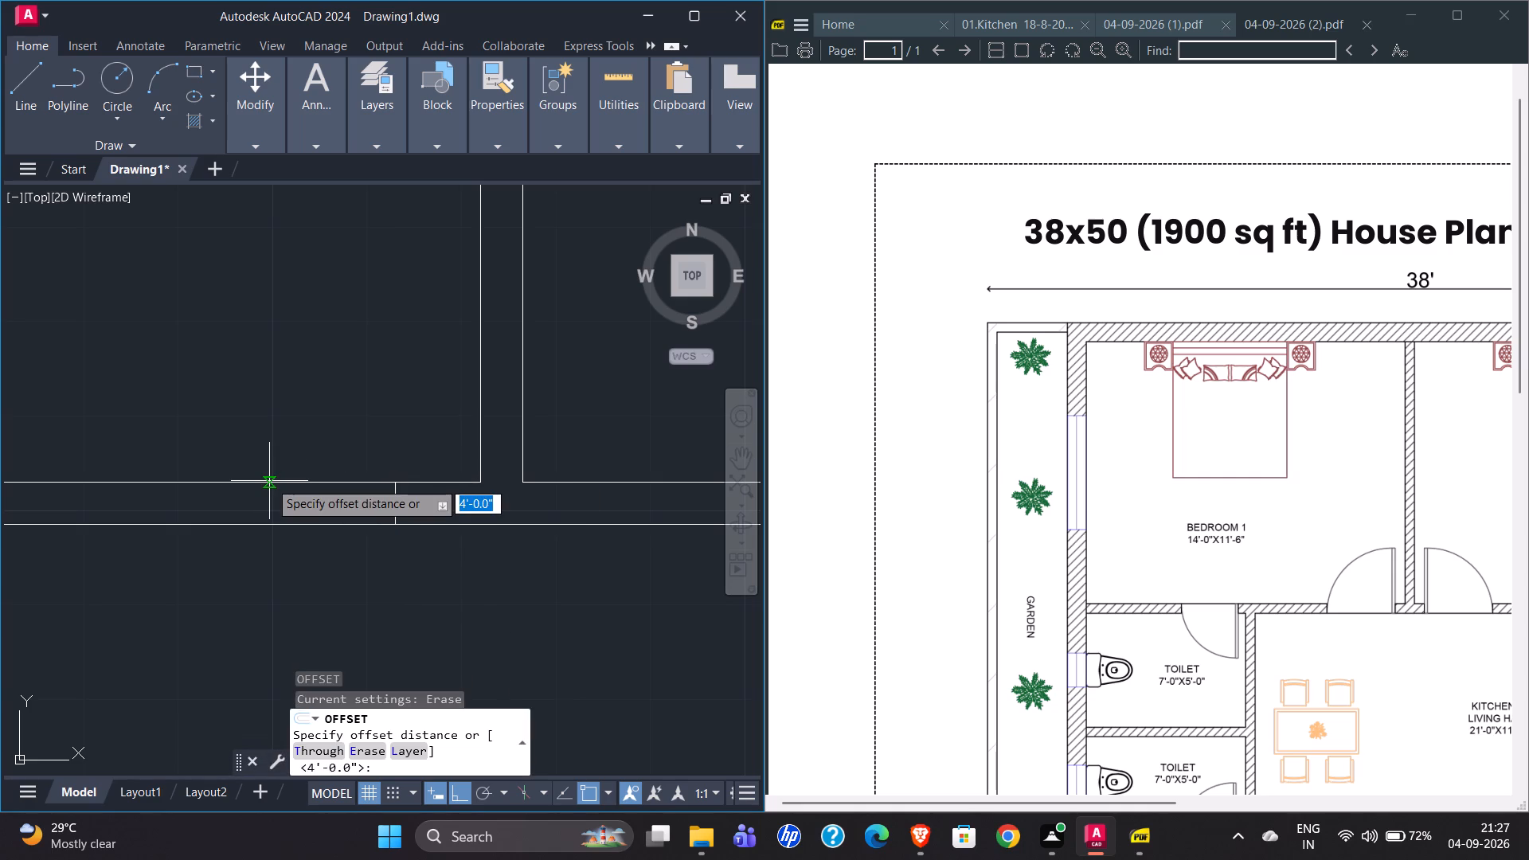
pyautogui.write("2'6")
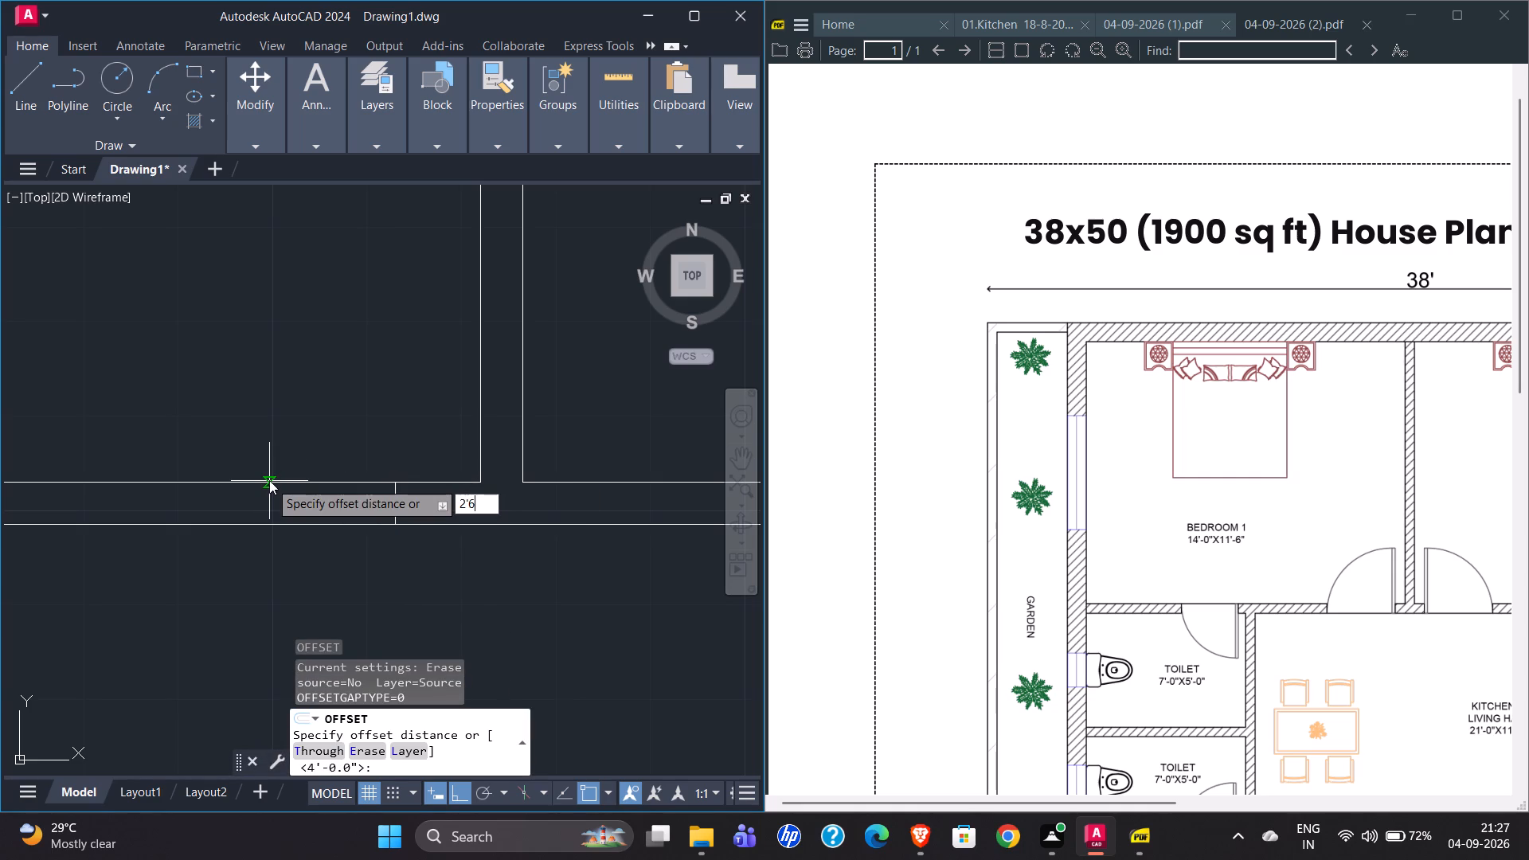
pyautogui.hotkey('shift', '"')
pyautogui.press('Return')
pyautogui.click(174, 461)
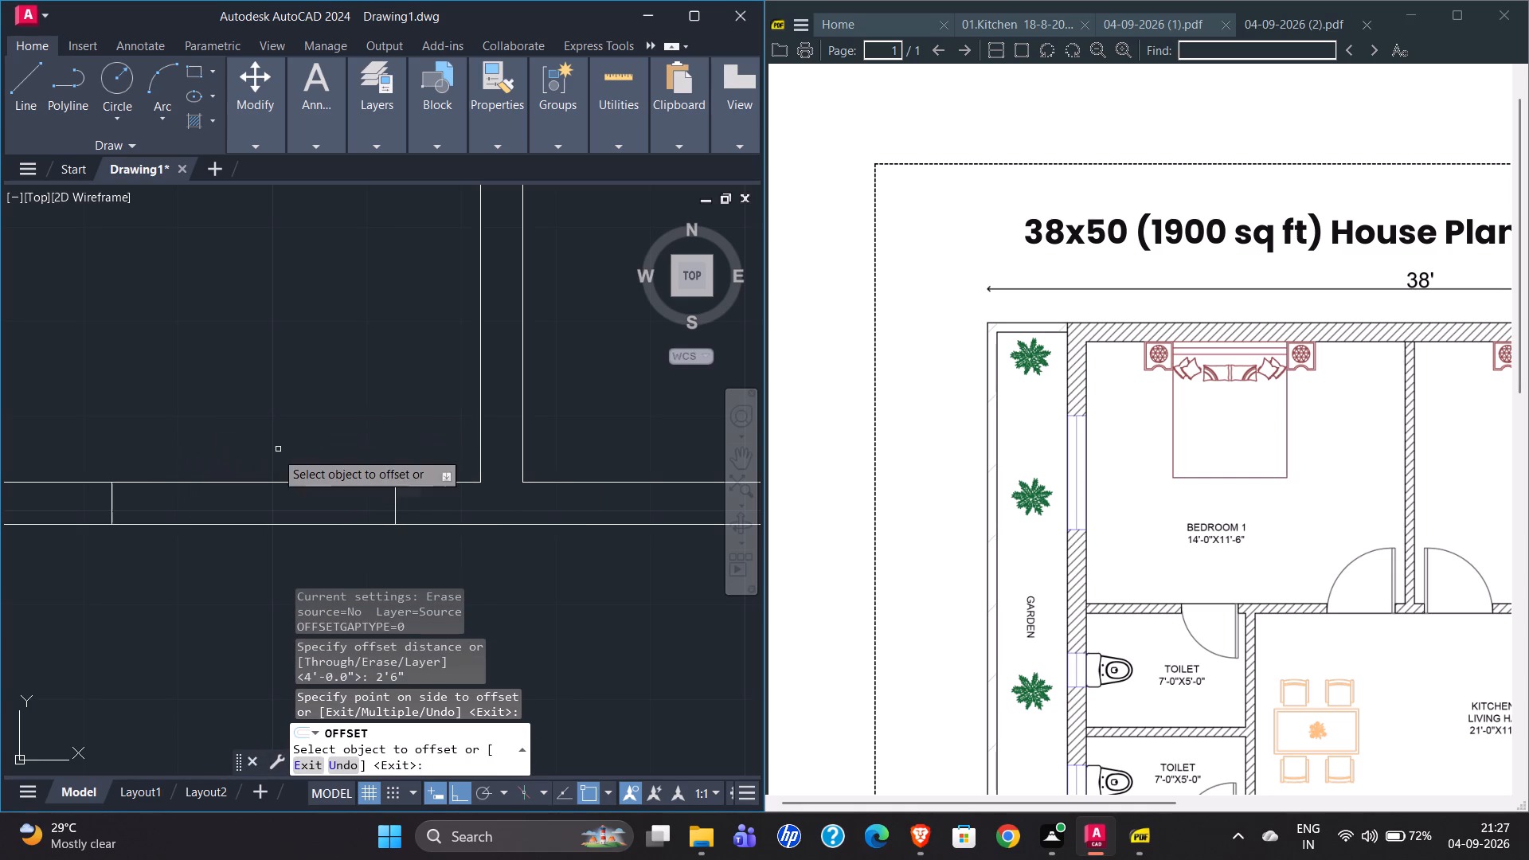
pyautogui.press('Escape')
# Mirror both door opening lines about the bedroom partition's centreline into Bedroom 2's wall, keeping the originals.
pyautogui.click(108, 501)
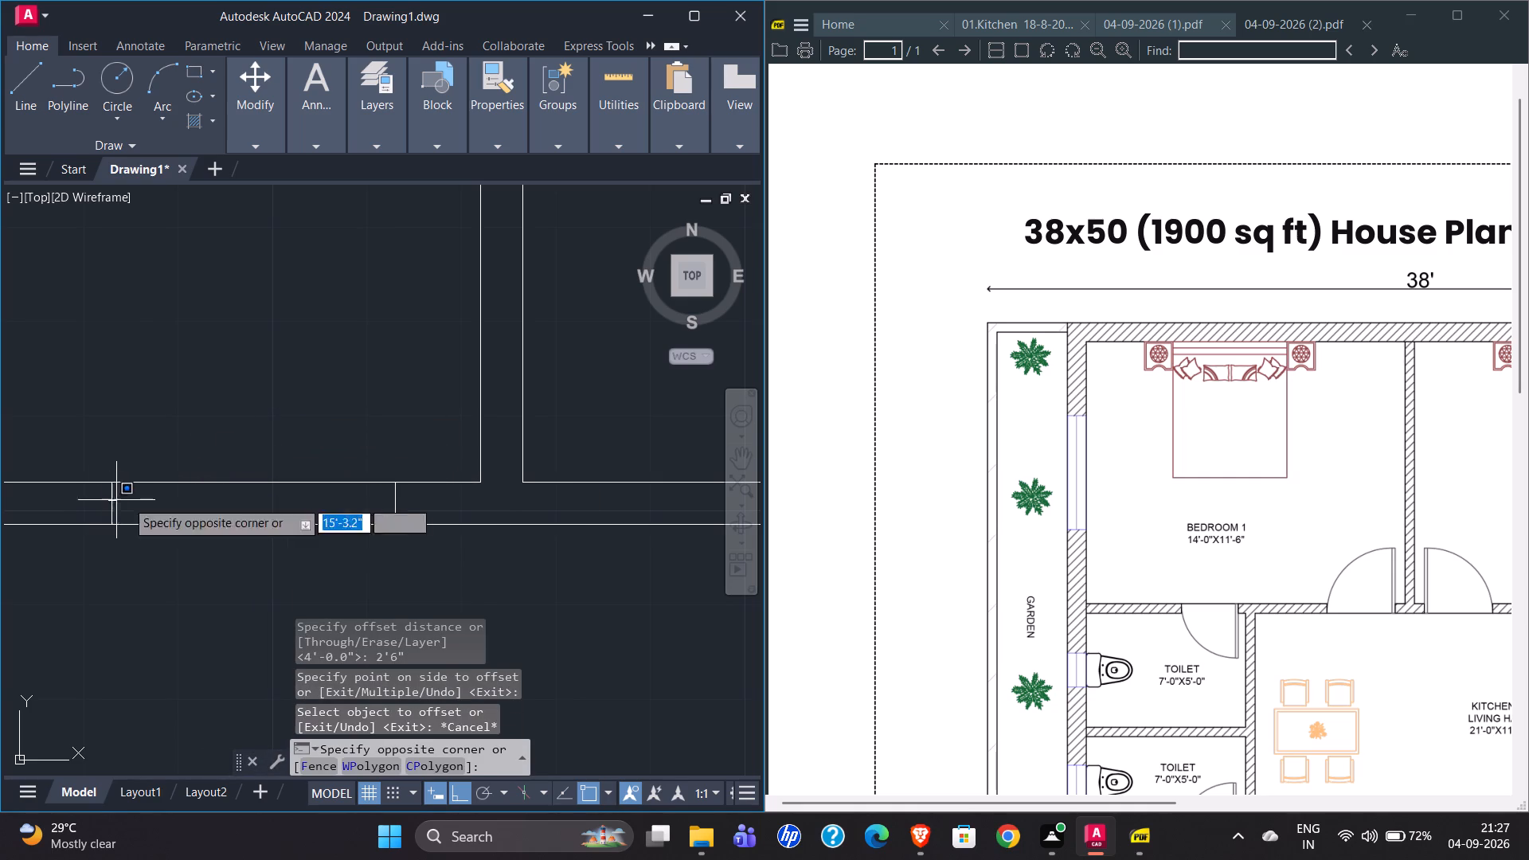
pyautogui.moveTo(45, 498); pyautogui.dragTo(57, 502)
pyautogui.moveTo(102, 451); pyautogui.dragTo(110, 479)
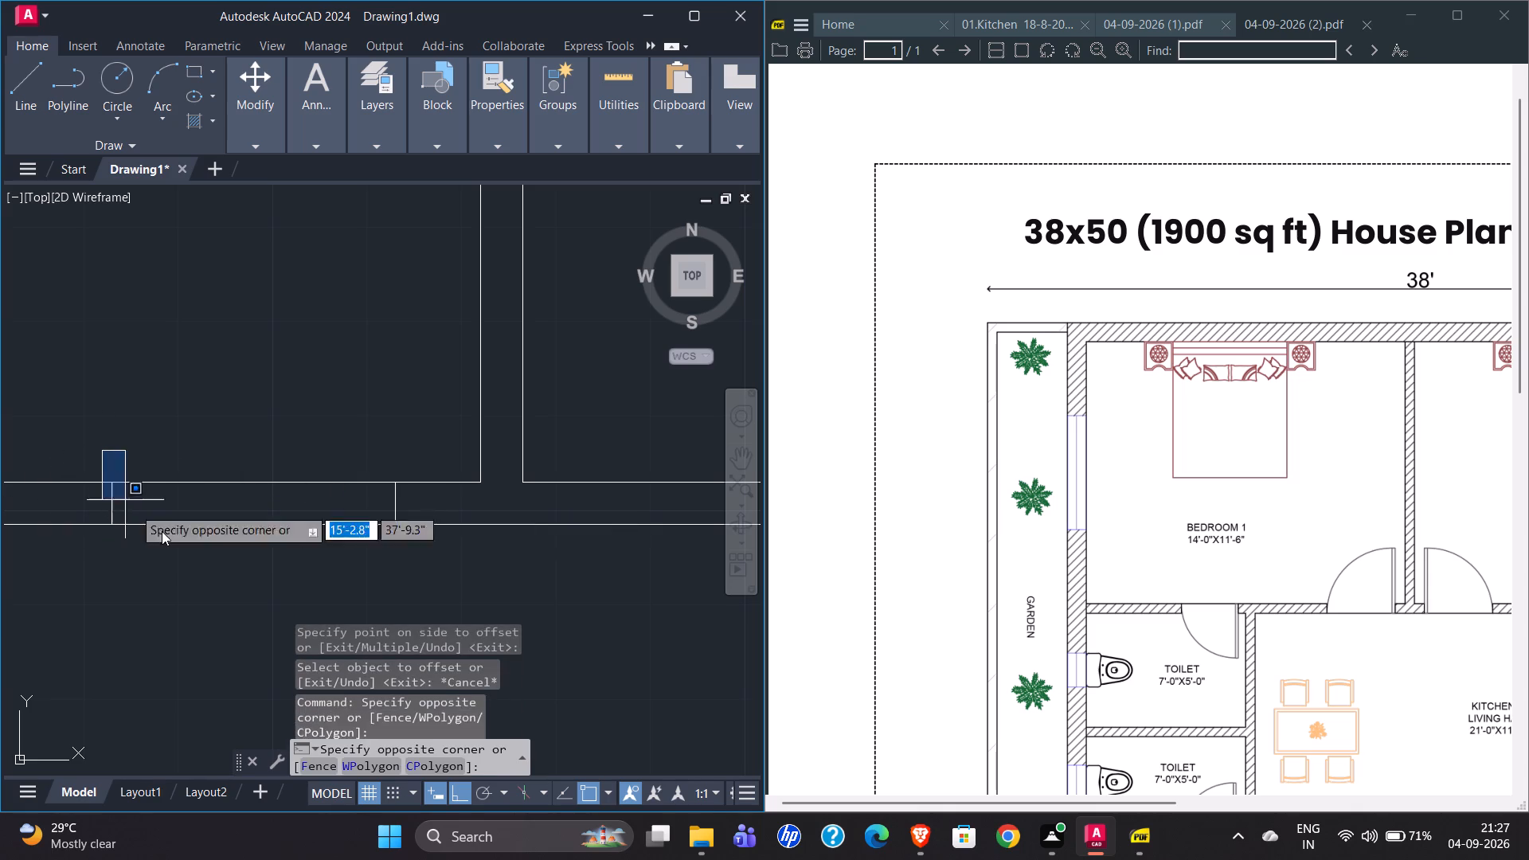
pyautogui.click(409, 551)
pyautogui.write('MI')
pyautogui.press('Return')
pyautogui.scroll(-1, 24, 536)
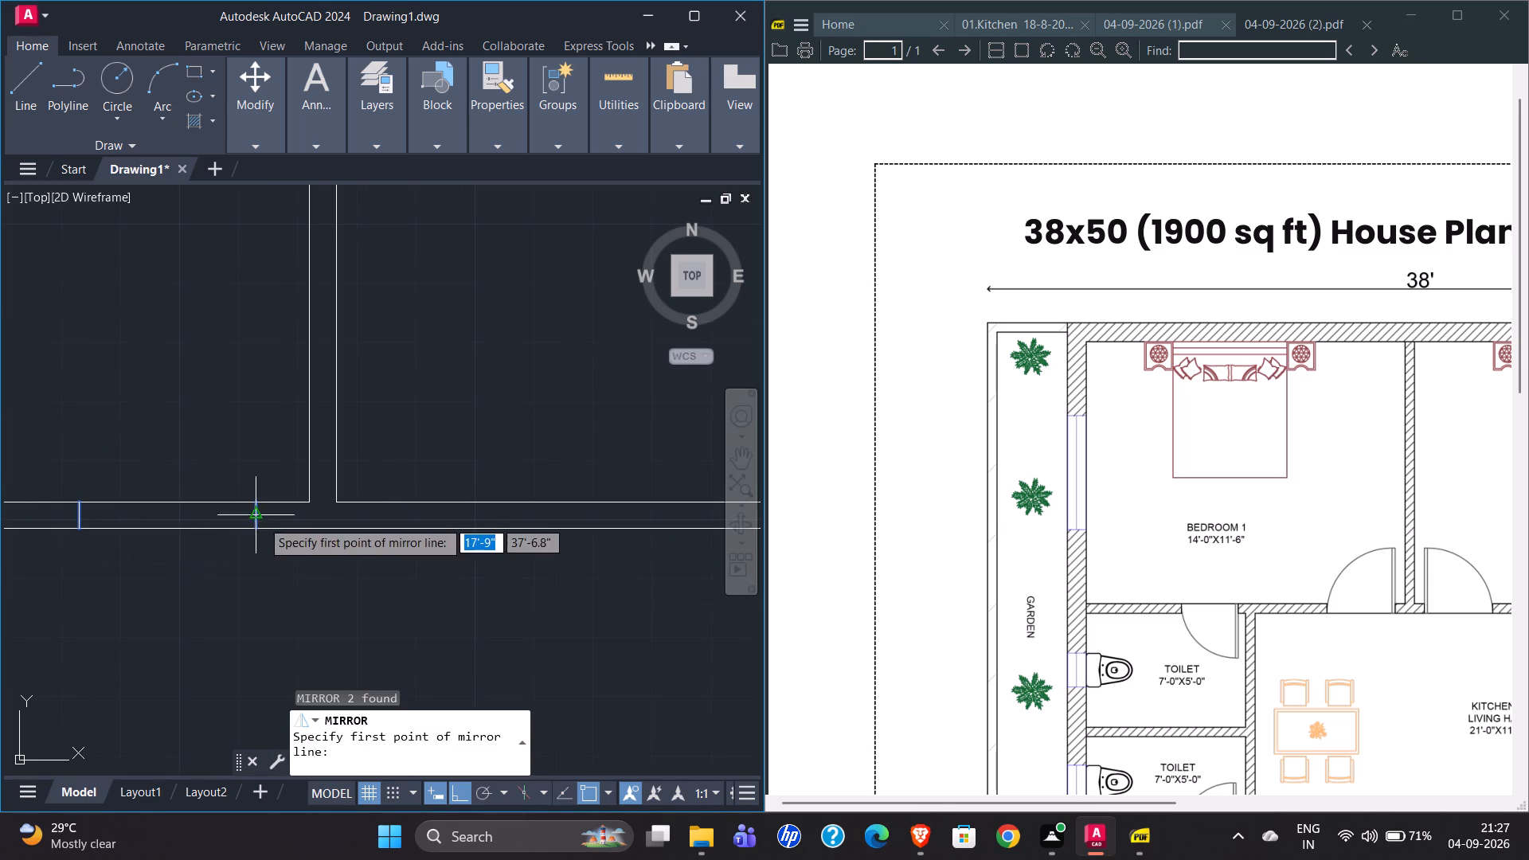
pyautogui.scroll(-1, 214, 534)
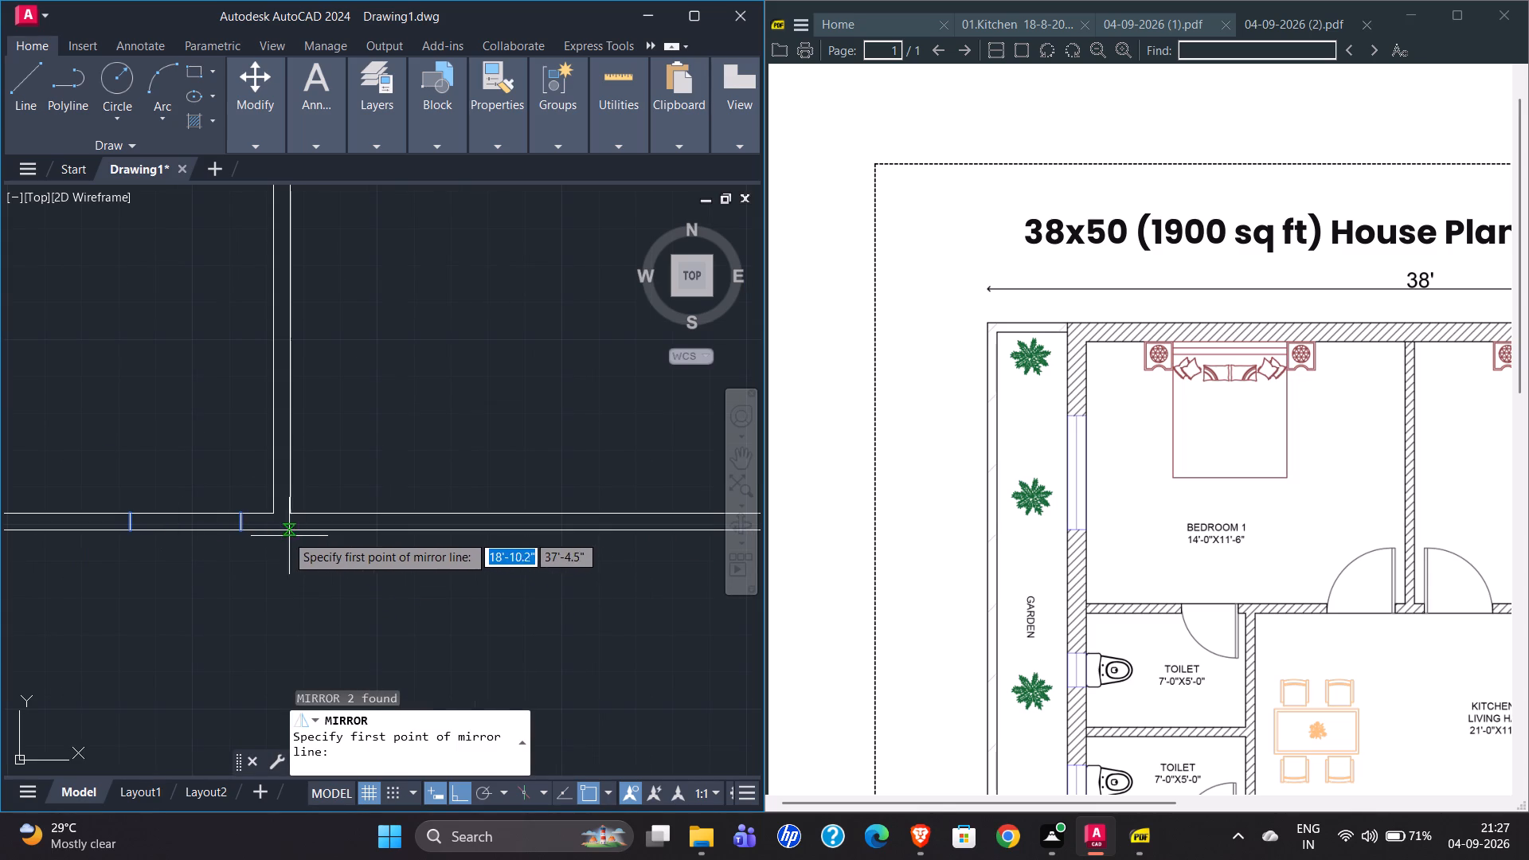
pyautogui.scroll(1, 275, 515)
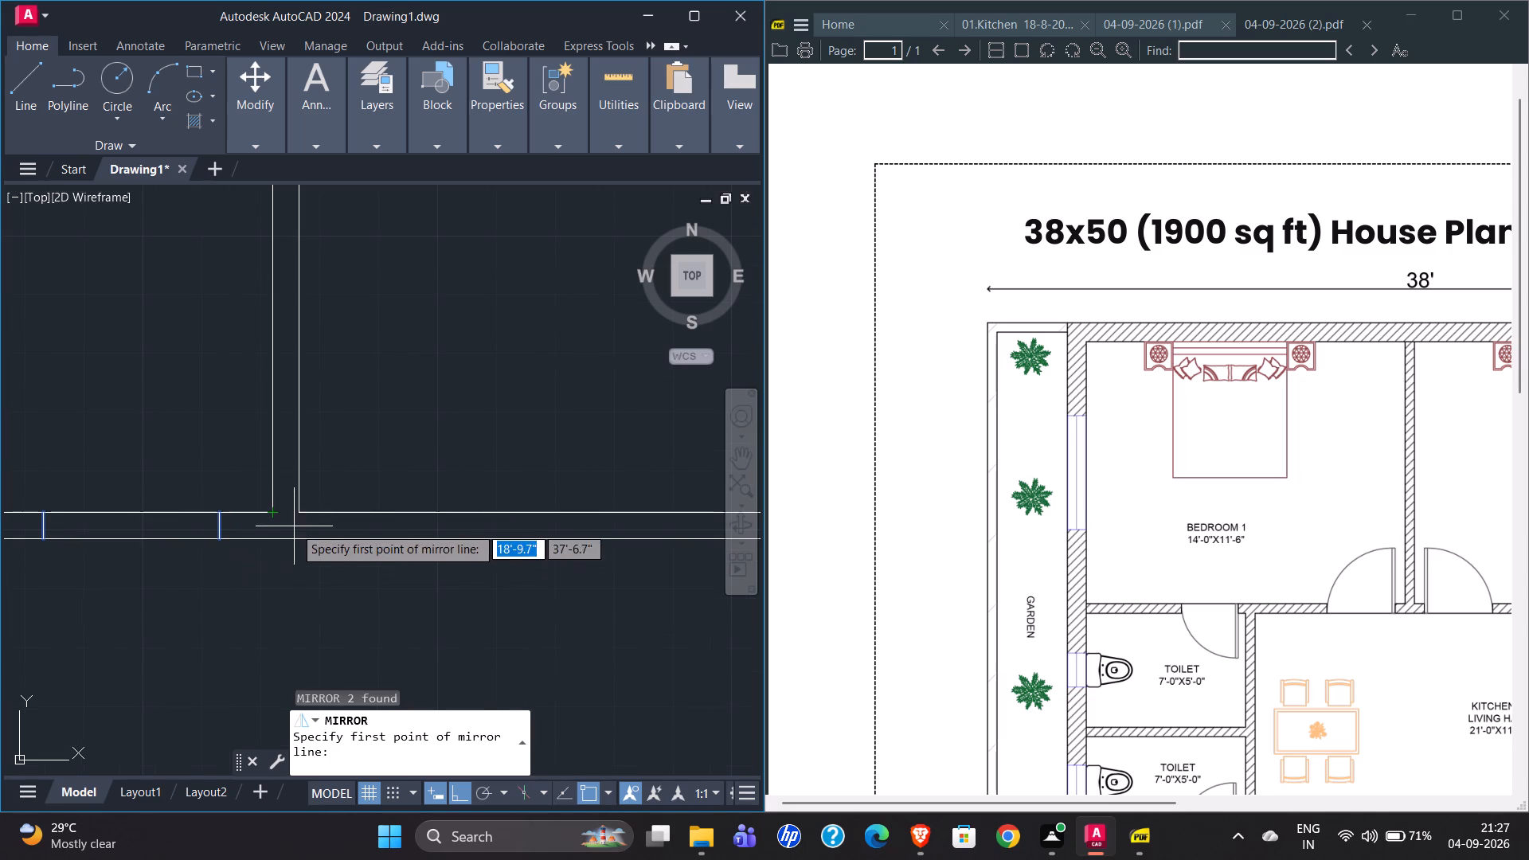
pyautogui.write('M2P')
pyautogui.press('Return')
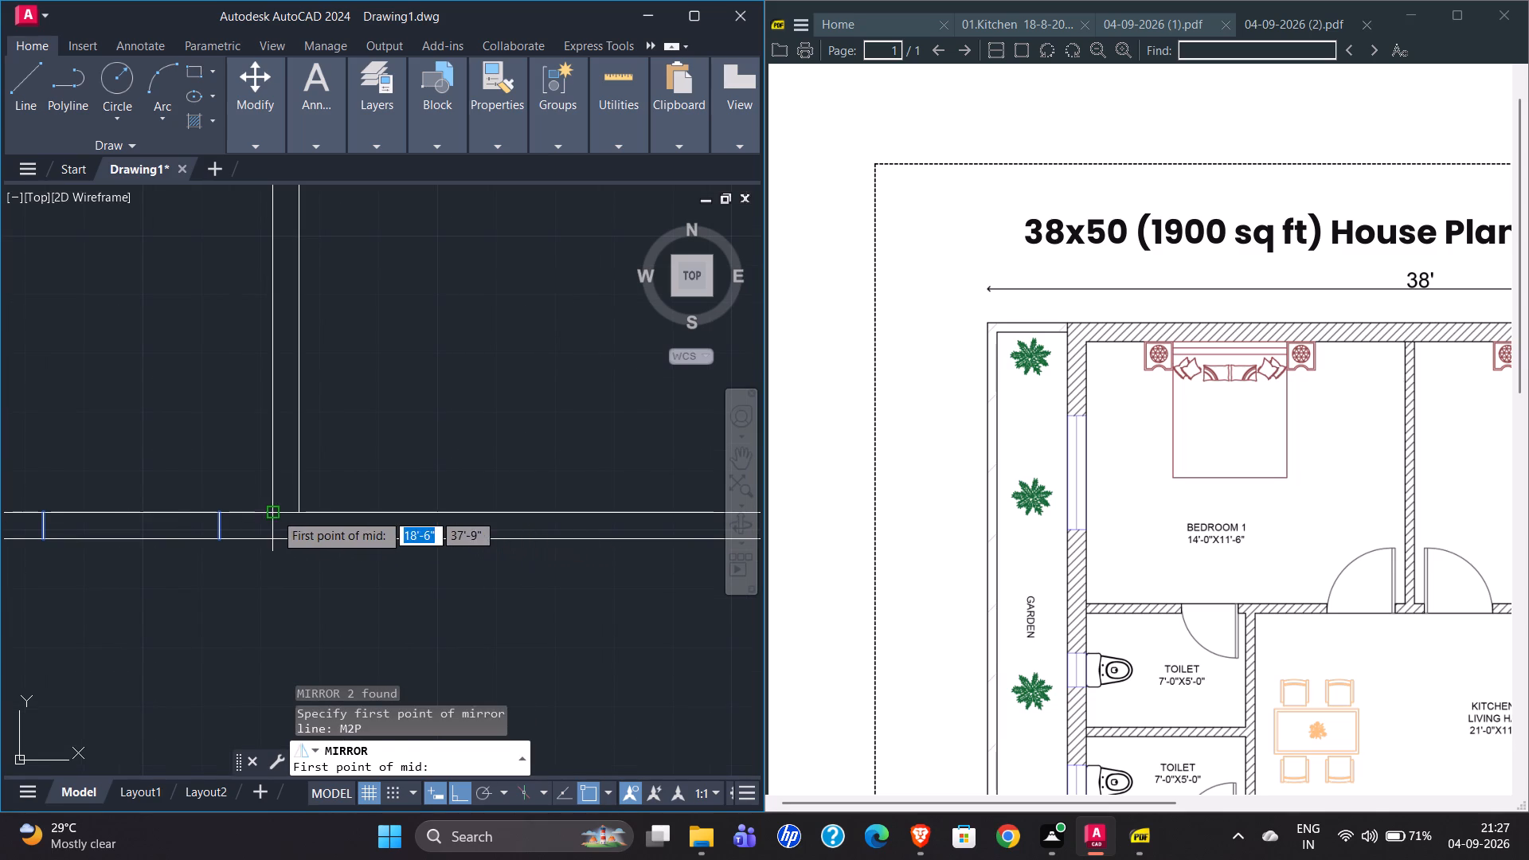
pyautogui.click(269, 513)
pyautogui.click(299, 510)
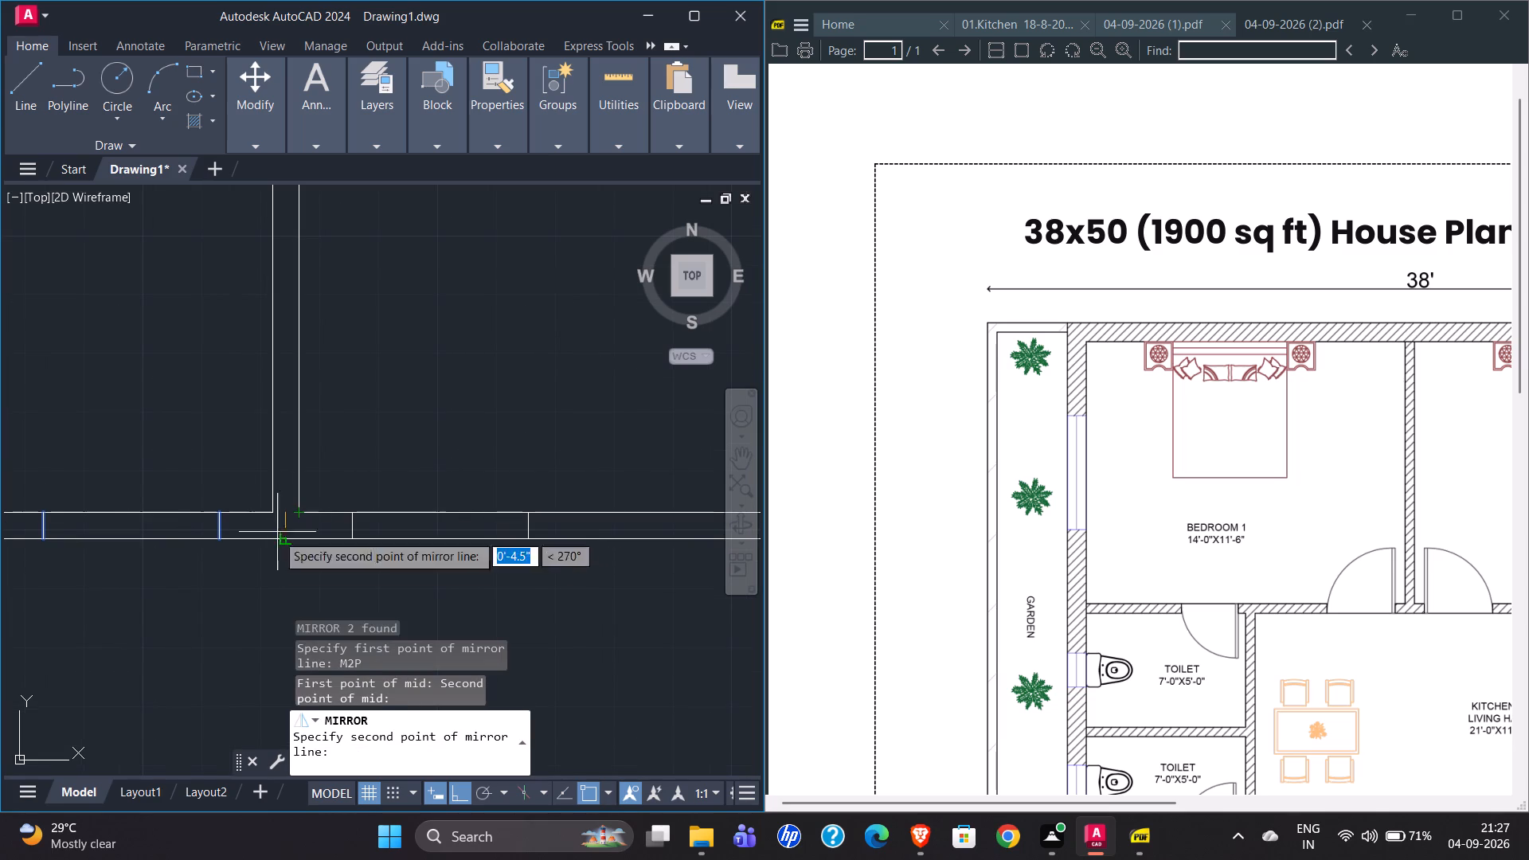
pyautogui.click(275, 624)
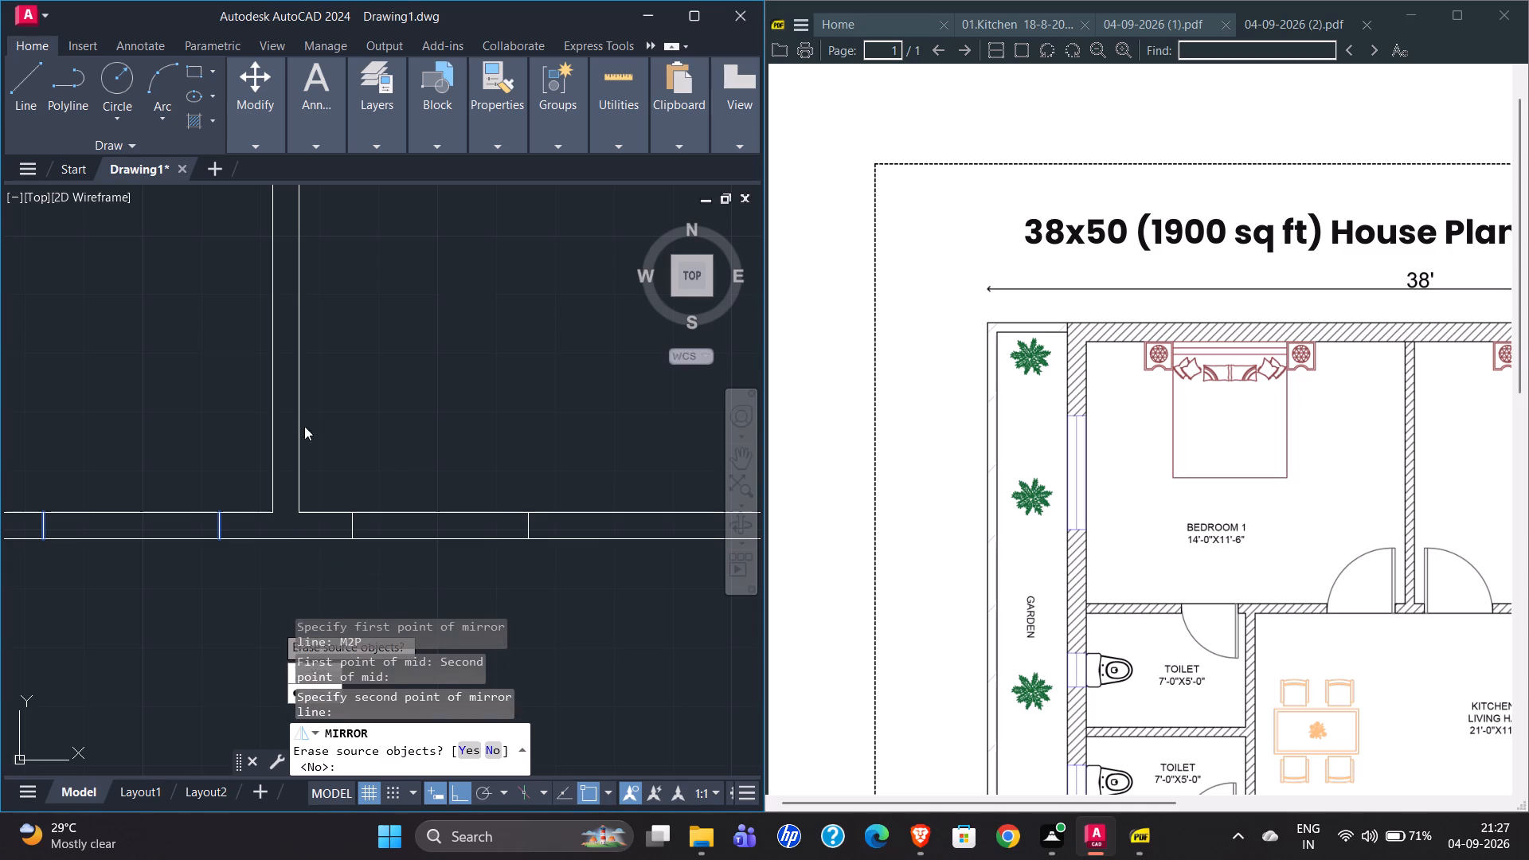
pyautogui.scroll(-2, 265, 448)
pyautogui.moveTo(303, 545); pyautogui.dragTo(275, 623)
pyautogui.scroll(-2, 203, 628)
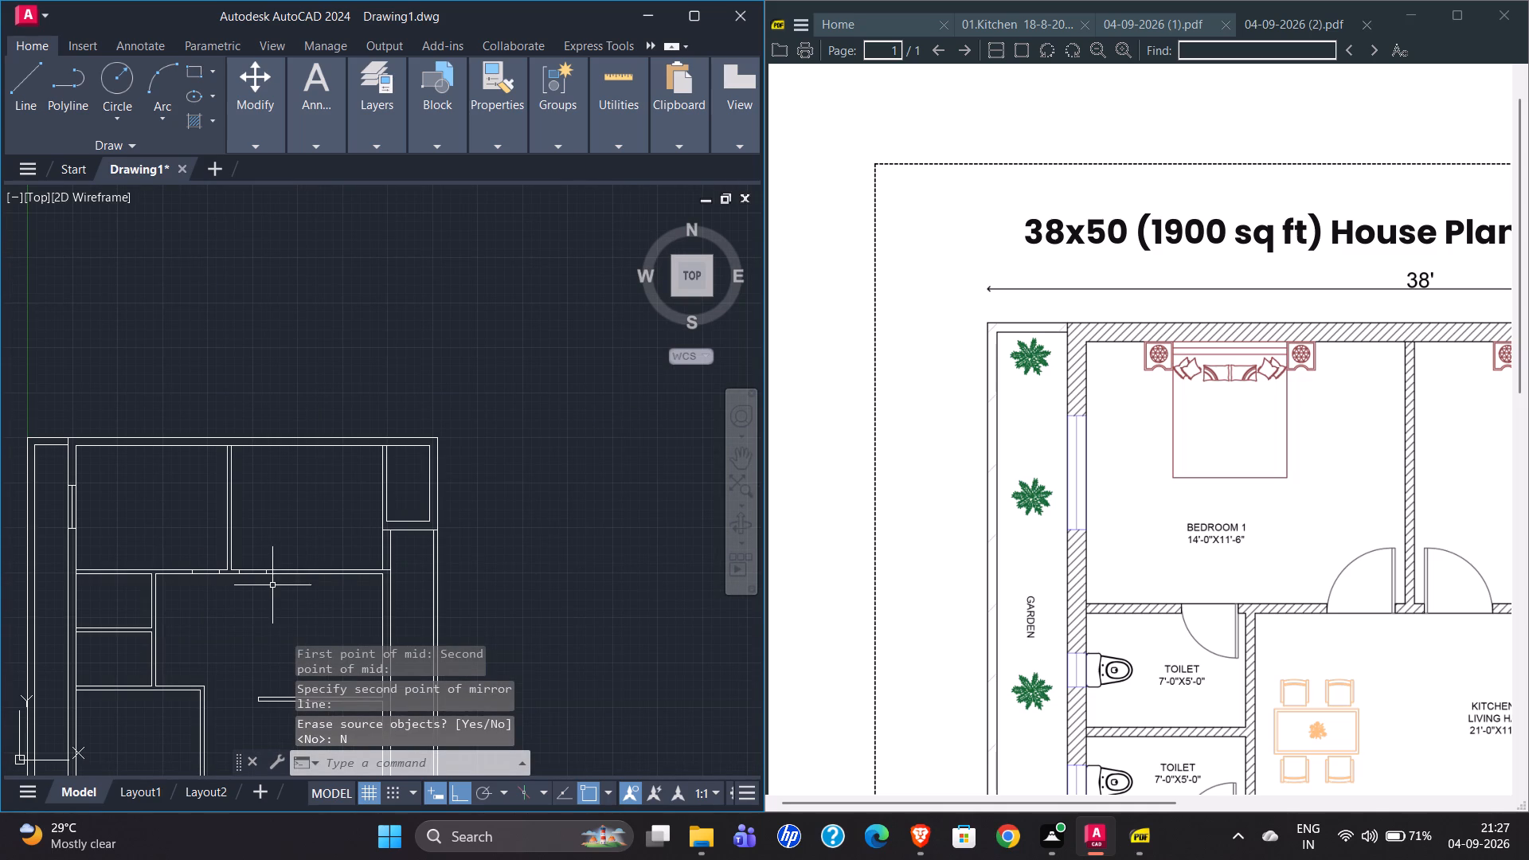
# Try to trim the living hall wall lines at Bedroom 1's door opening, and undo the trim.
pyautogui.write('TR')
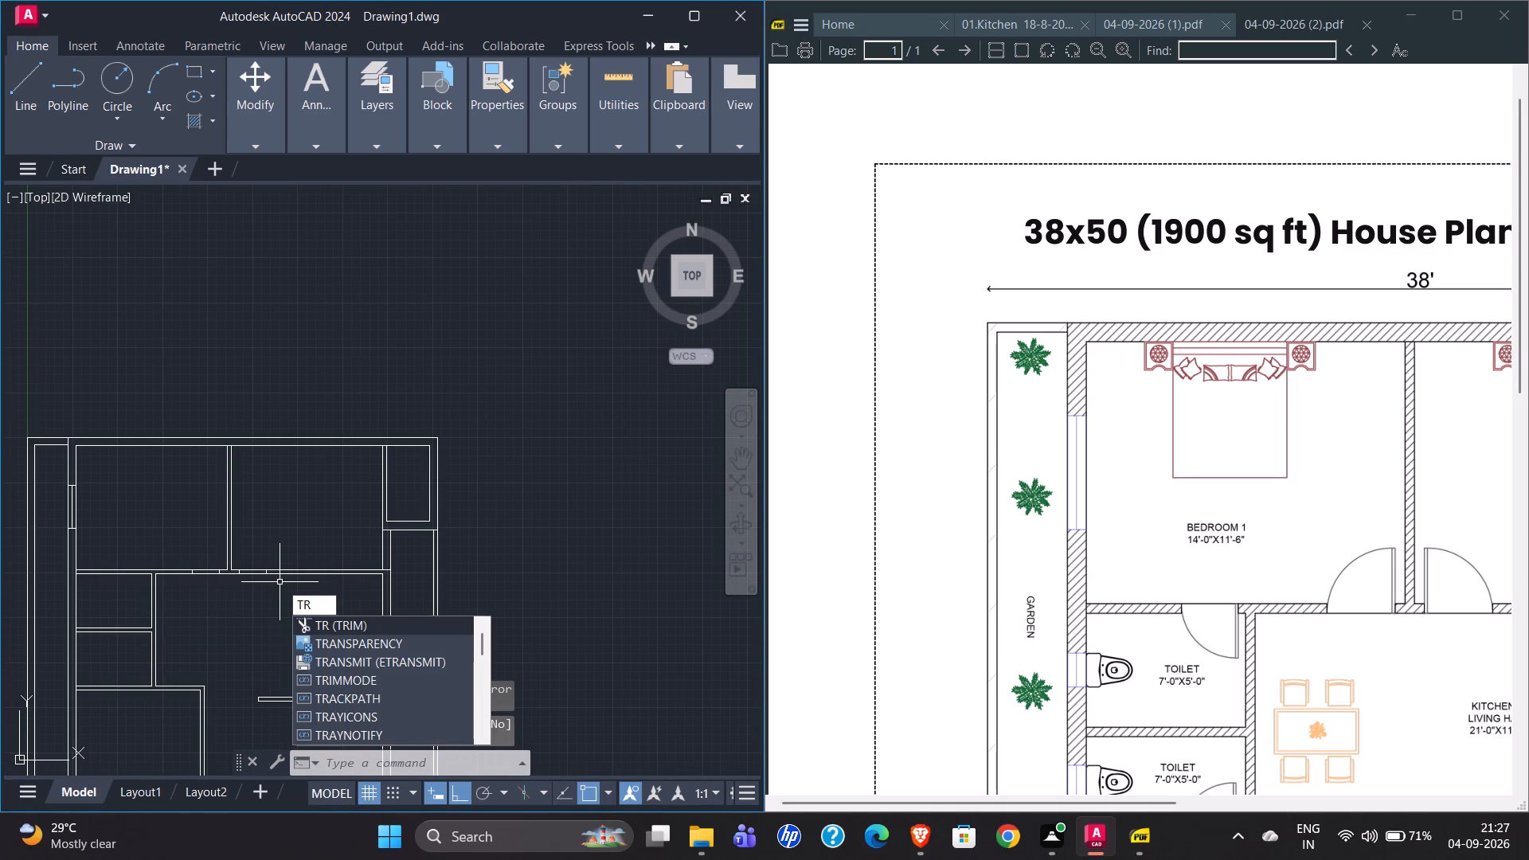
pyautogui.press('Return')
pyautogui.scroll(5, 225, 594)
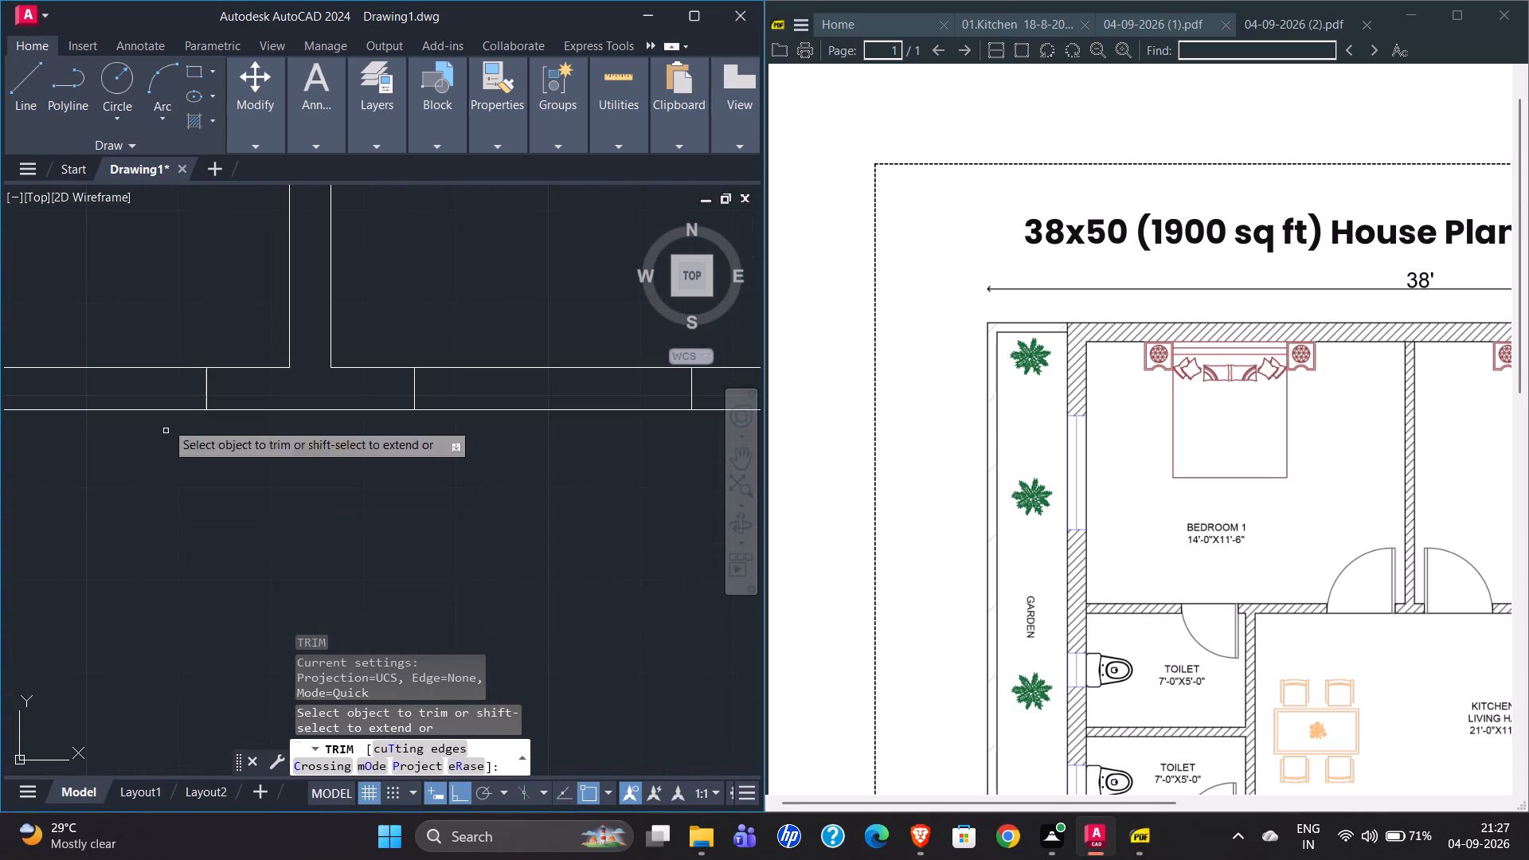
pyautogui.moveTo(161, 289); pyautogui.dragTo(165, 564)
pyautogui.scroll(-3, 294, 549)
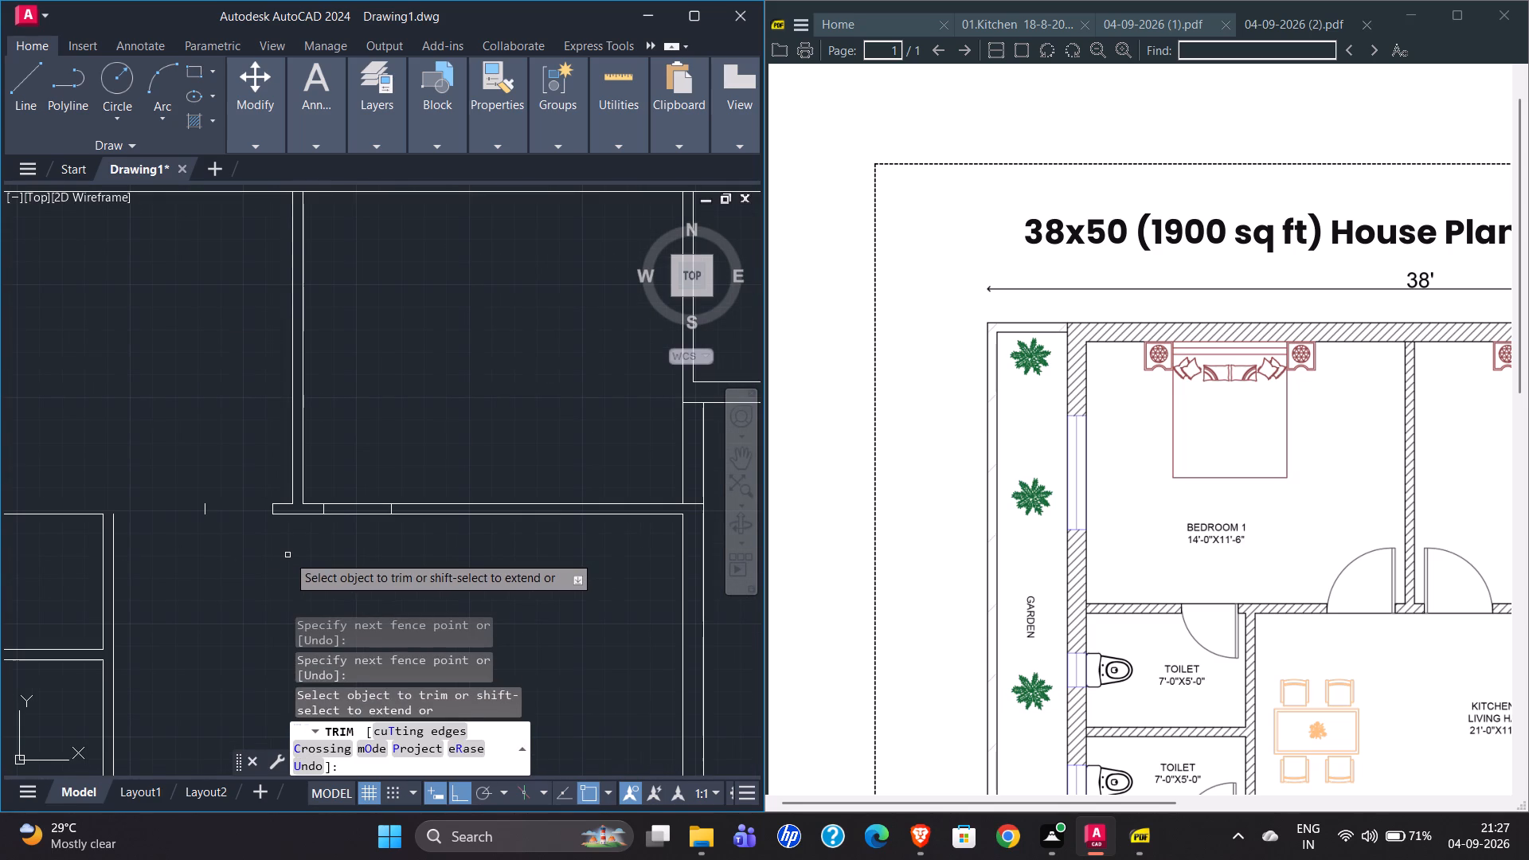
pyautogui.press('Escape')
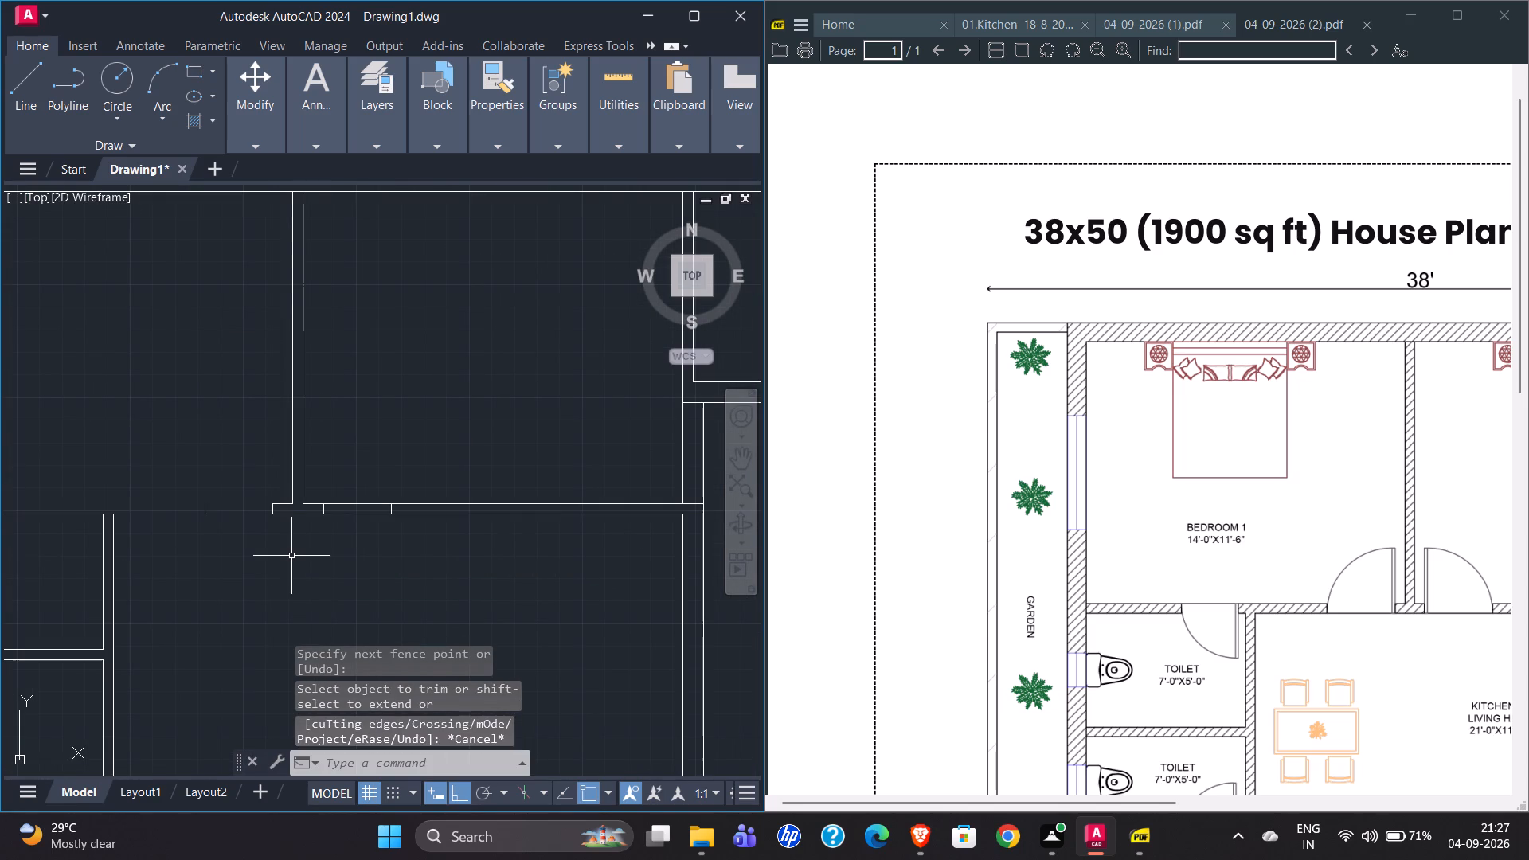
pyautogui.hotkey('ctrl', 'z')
# Trim both wall lines between the cross lines to open the doorways of Bedroom 1 and Bedroom 2.
pyautogui.write('TR')
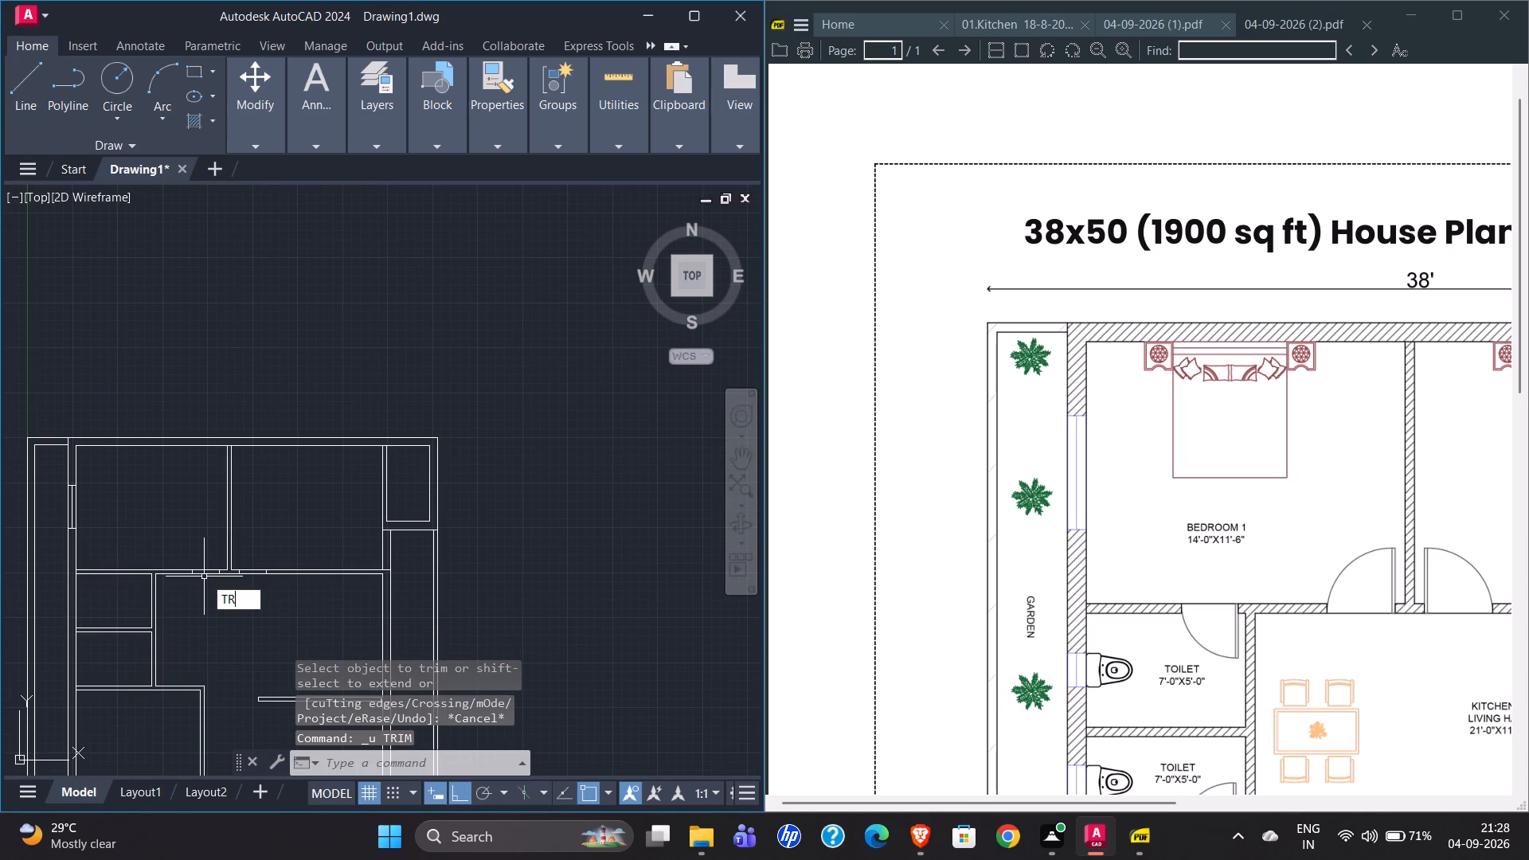
pyautogui.press('Return')
pyautogui.moveTo(203, 589); pyautogui.dragTo(210, 558)
pyautogui.moveTo(255, 591); pyautogui.dragTo(255, 546)
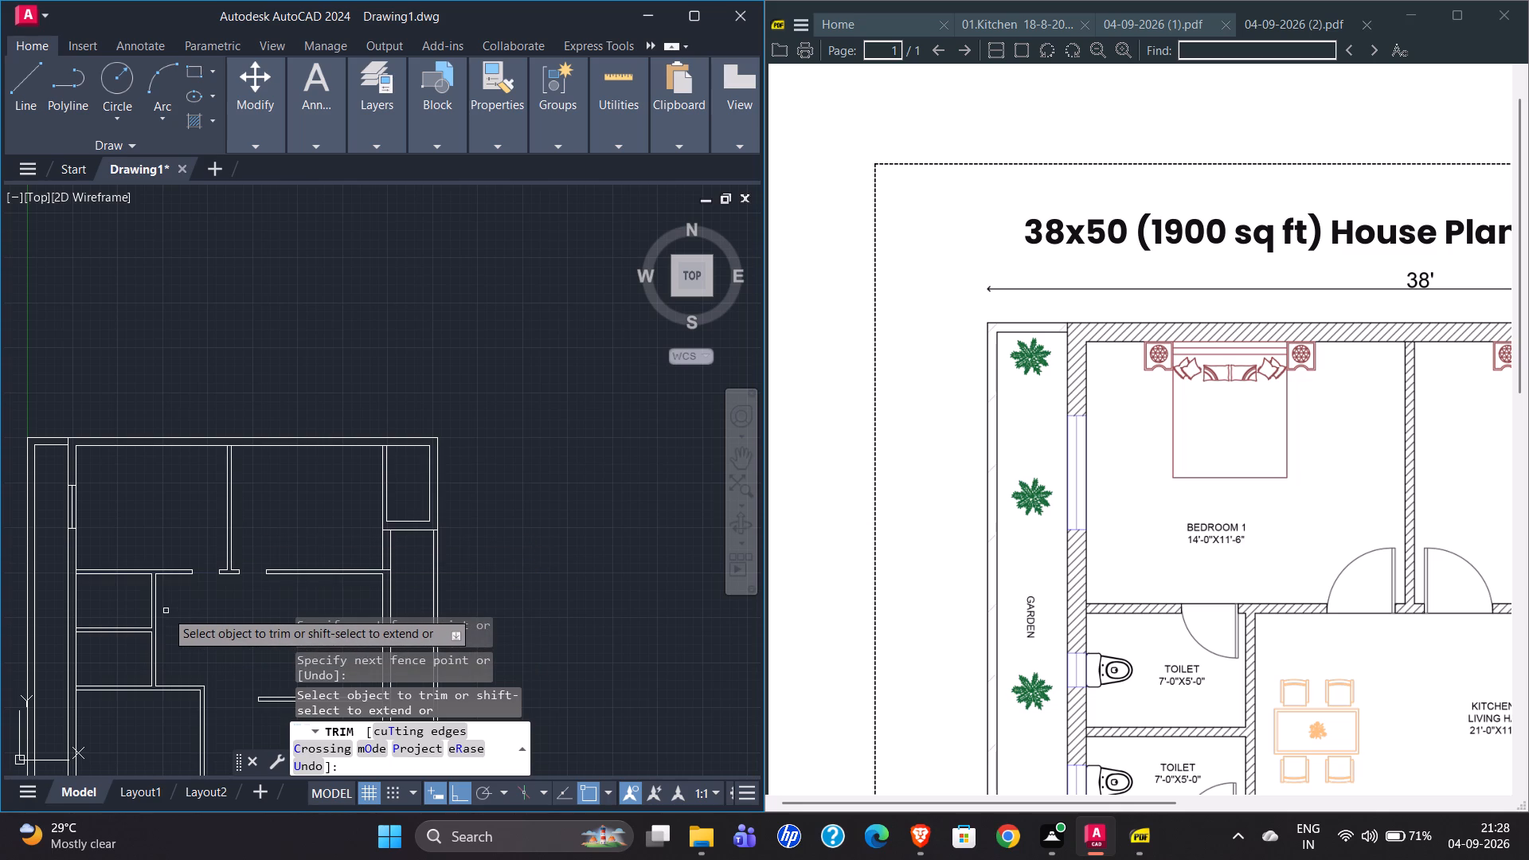
pyautogui.press('Escape')
# Draw a short line across the wall between Bedroom 1 and the upper 7'x5' toilet, 9" from the toilet's inner east corner.
pyautogui.scroll(4, 130, 586)
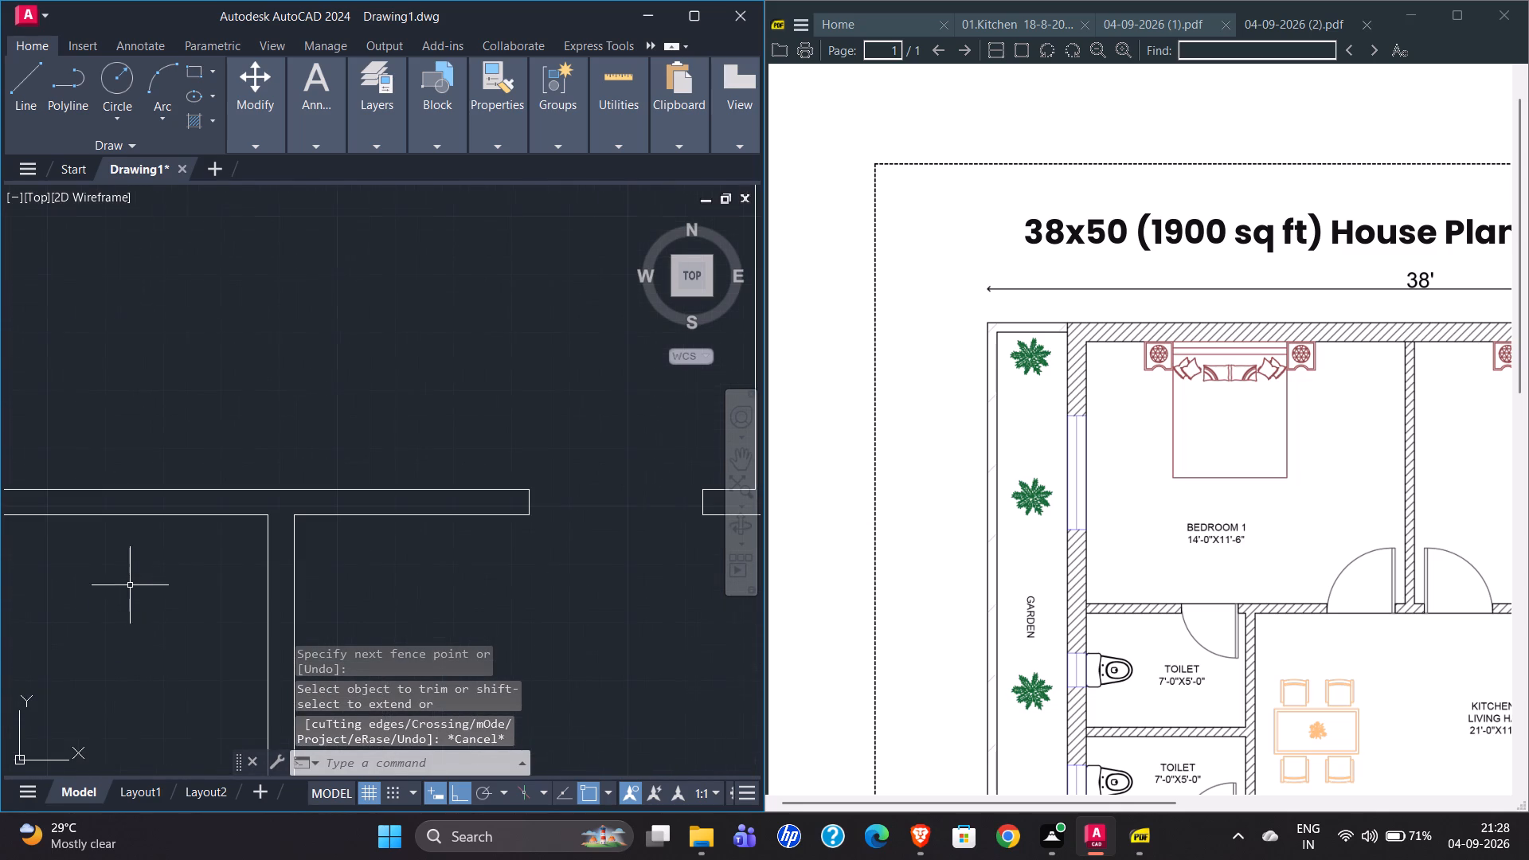
pyautogui.click(29, 111)
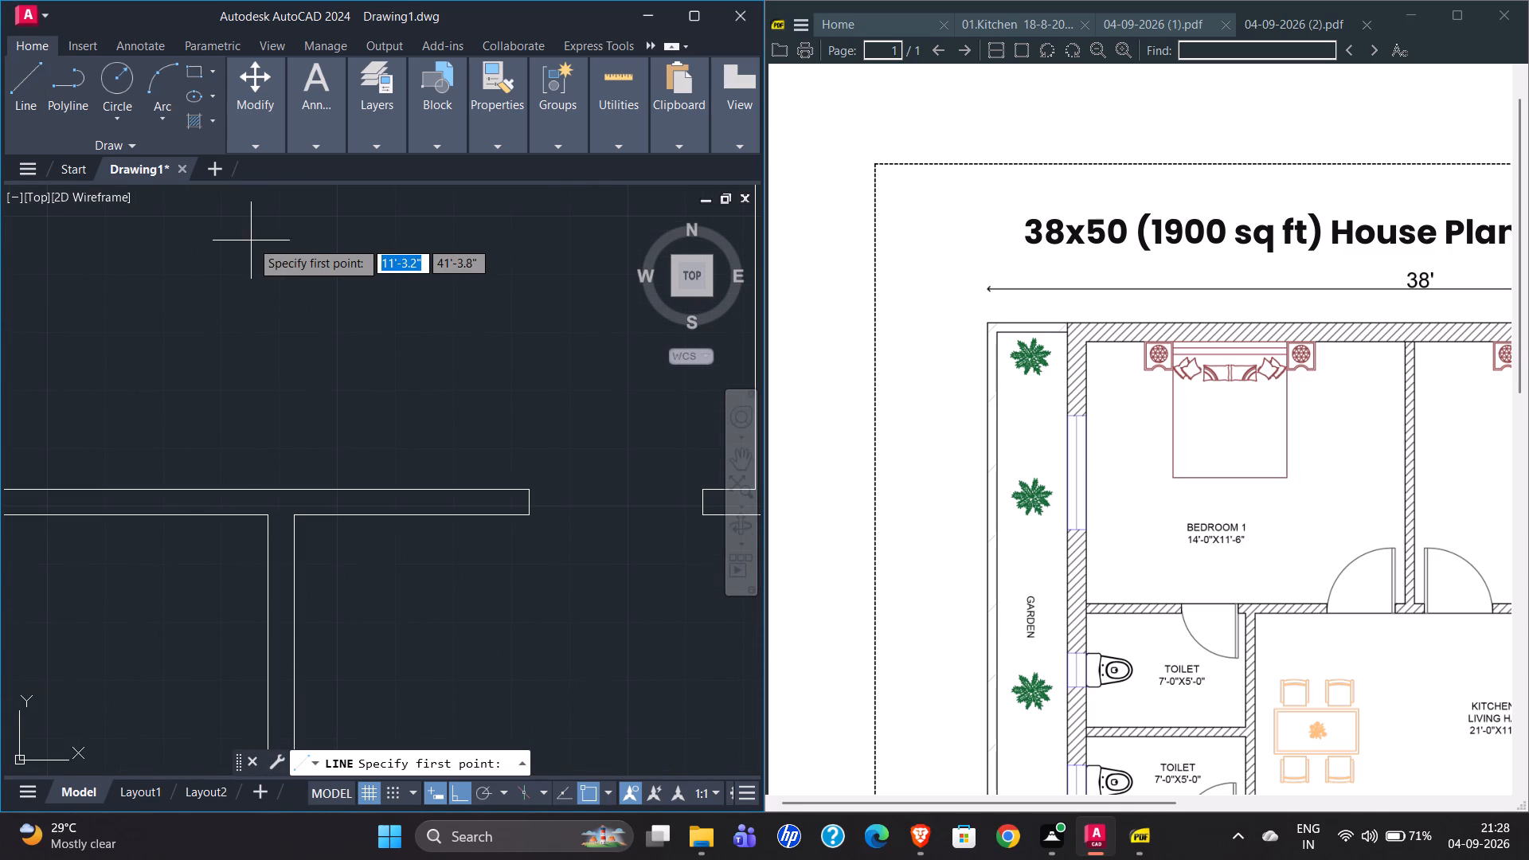
pyautogui.write('TK')
pyautogui.press('Return')
pyautogui.click(269, 525)
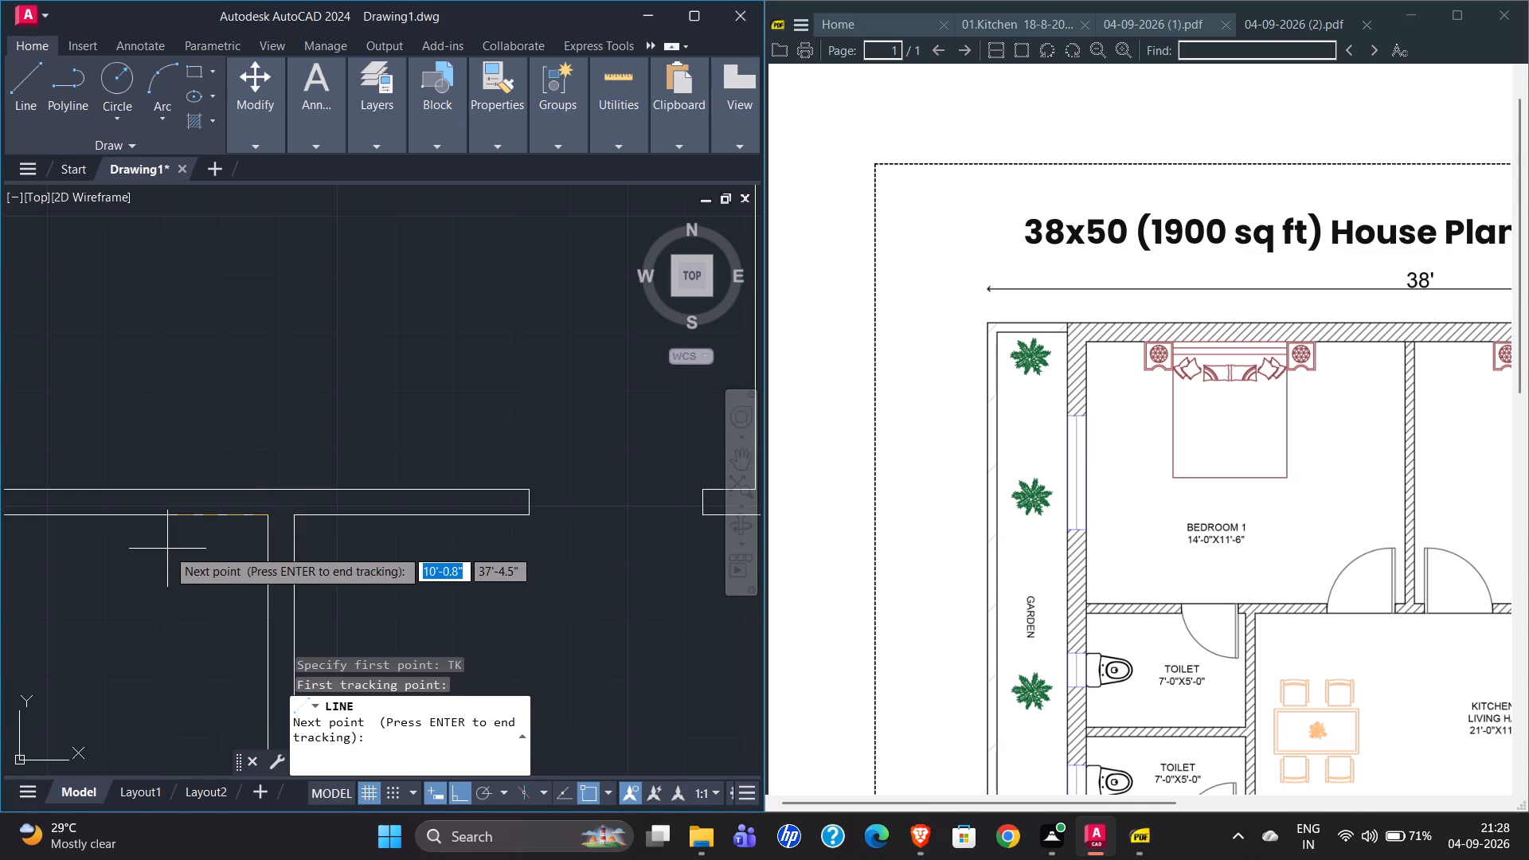
pyautogui.press('9')
pyautogui.press("'")
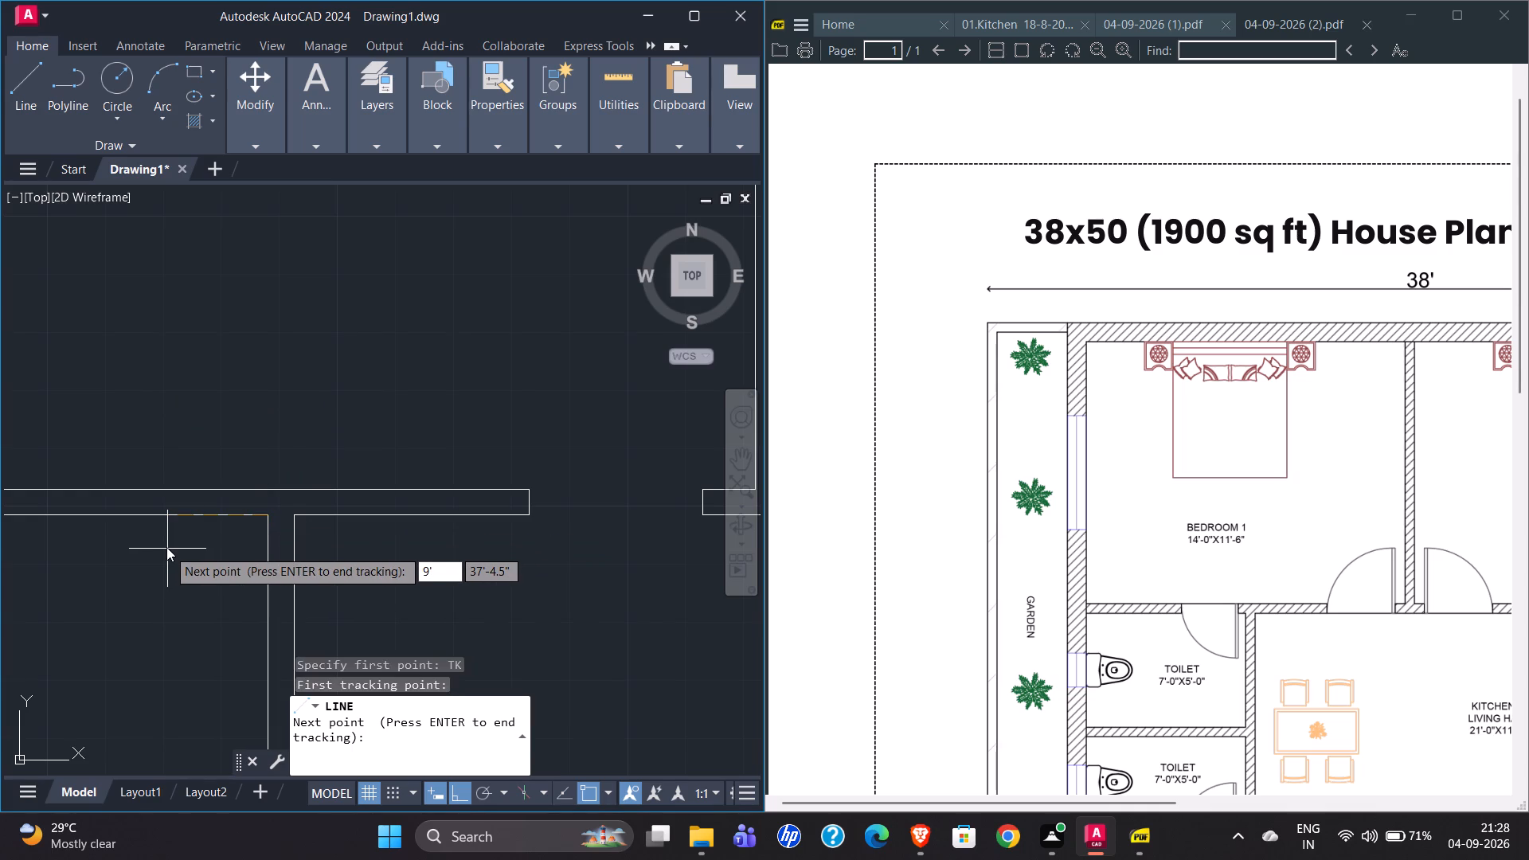
pyautogui.press('BackSpace')
pyautogui.hotkey('shift', '"')
pyautogui.press('Return')
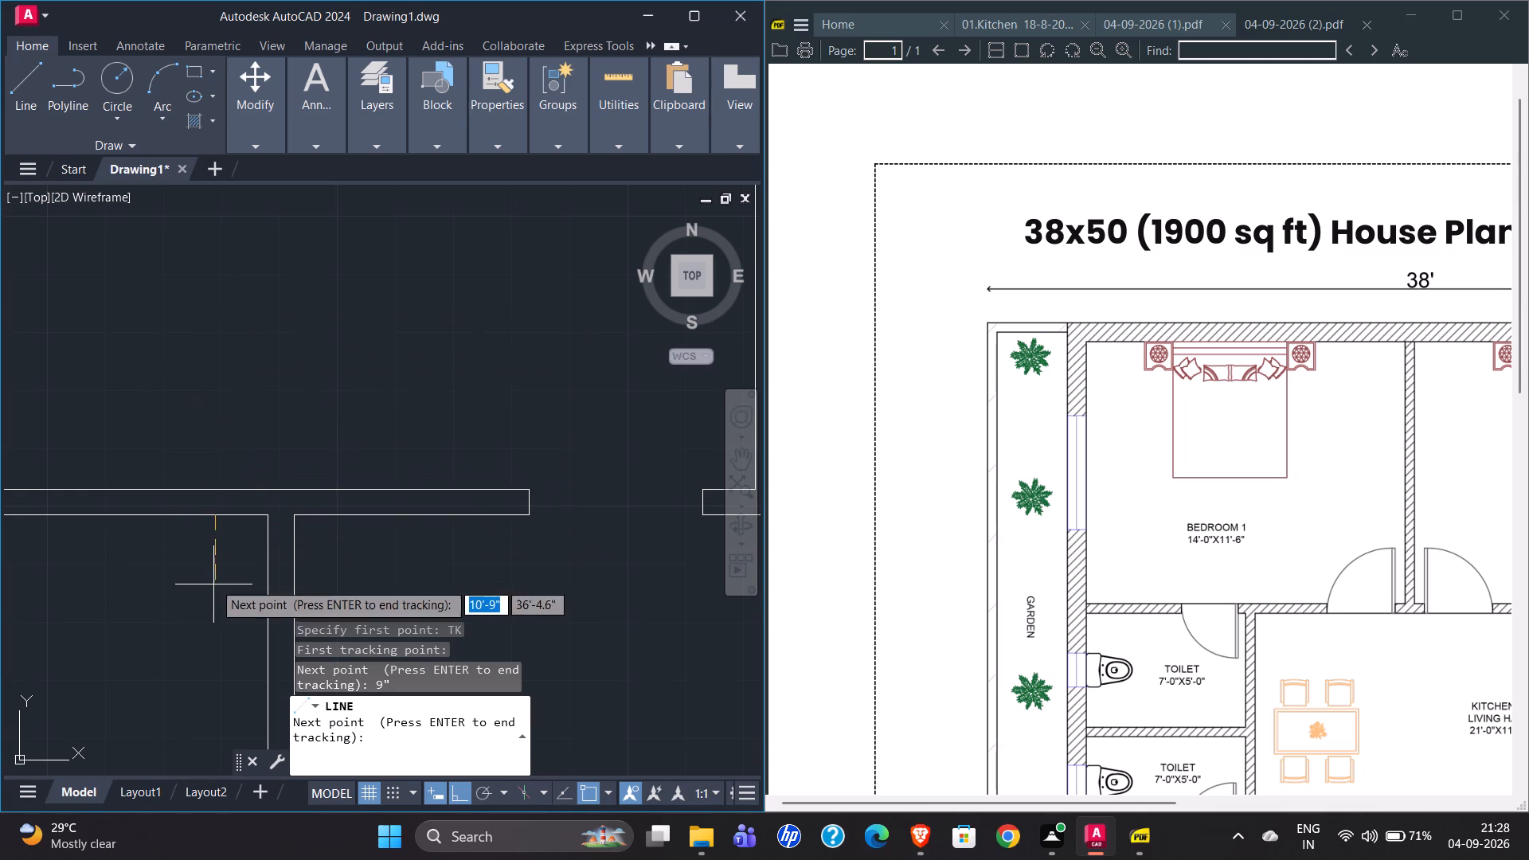
pyautogui.press('Return')
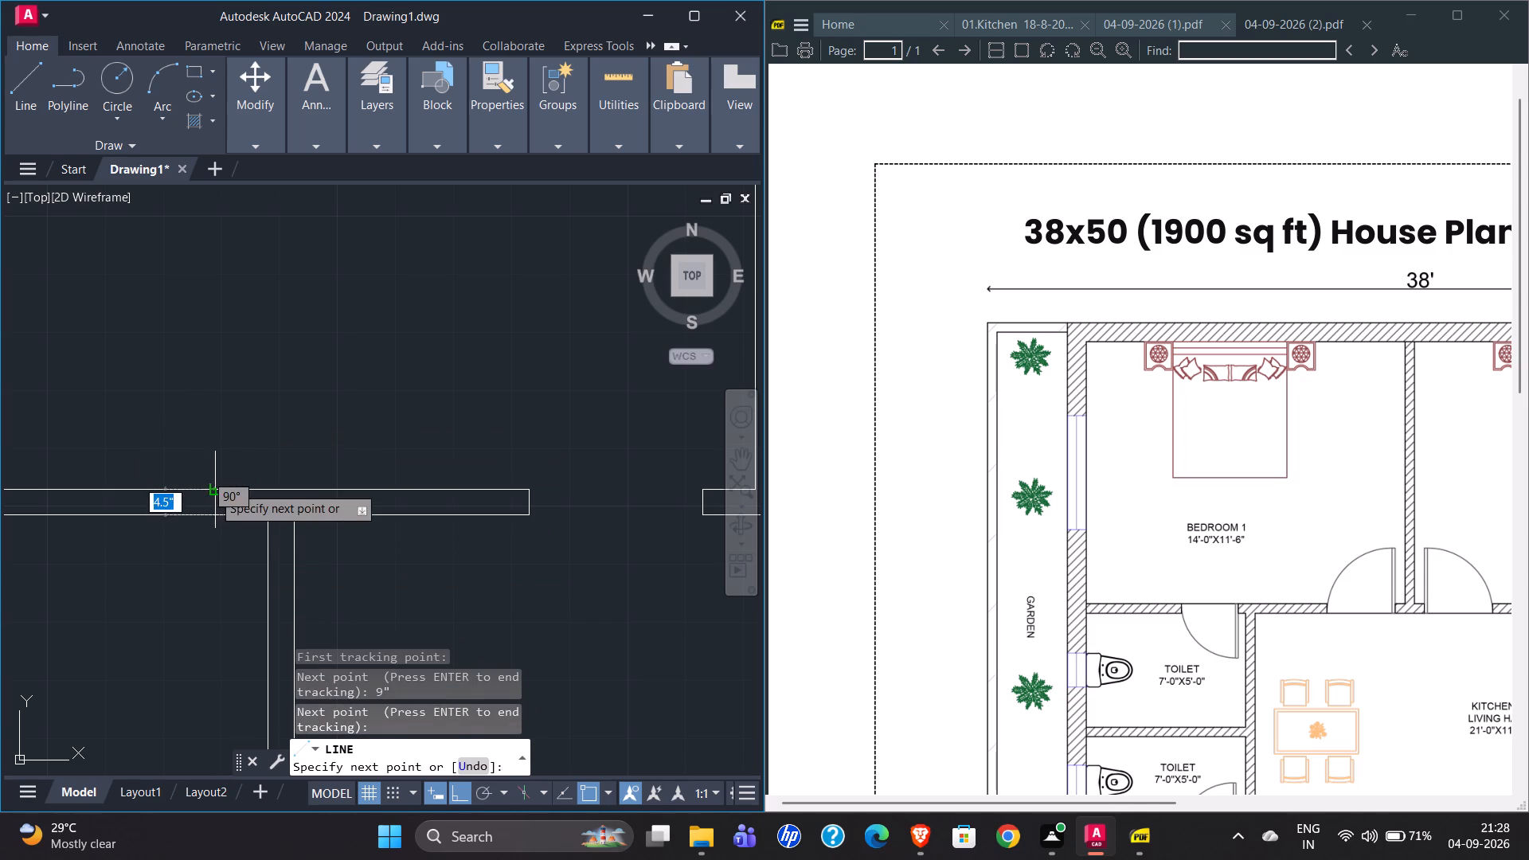
pyautogui.click(213, 486)
pyautogui.press('Escape')
# Offset that cross line 2' west along the wall to mark the other side of the toilet's door opening.
pyautogui.click(216, 498)
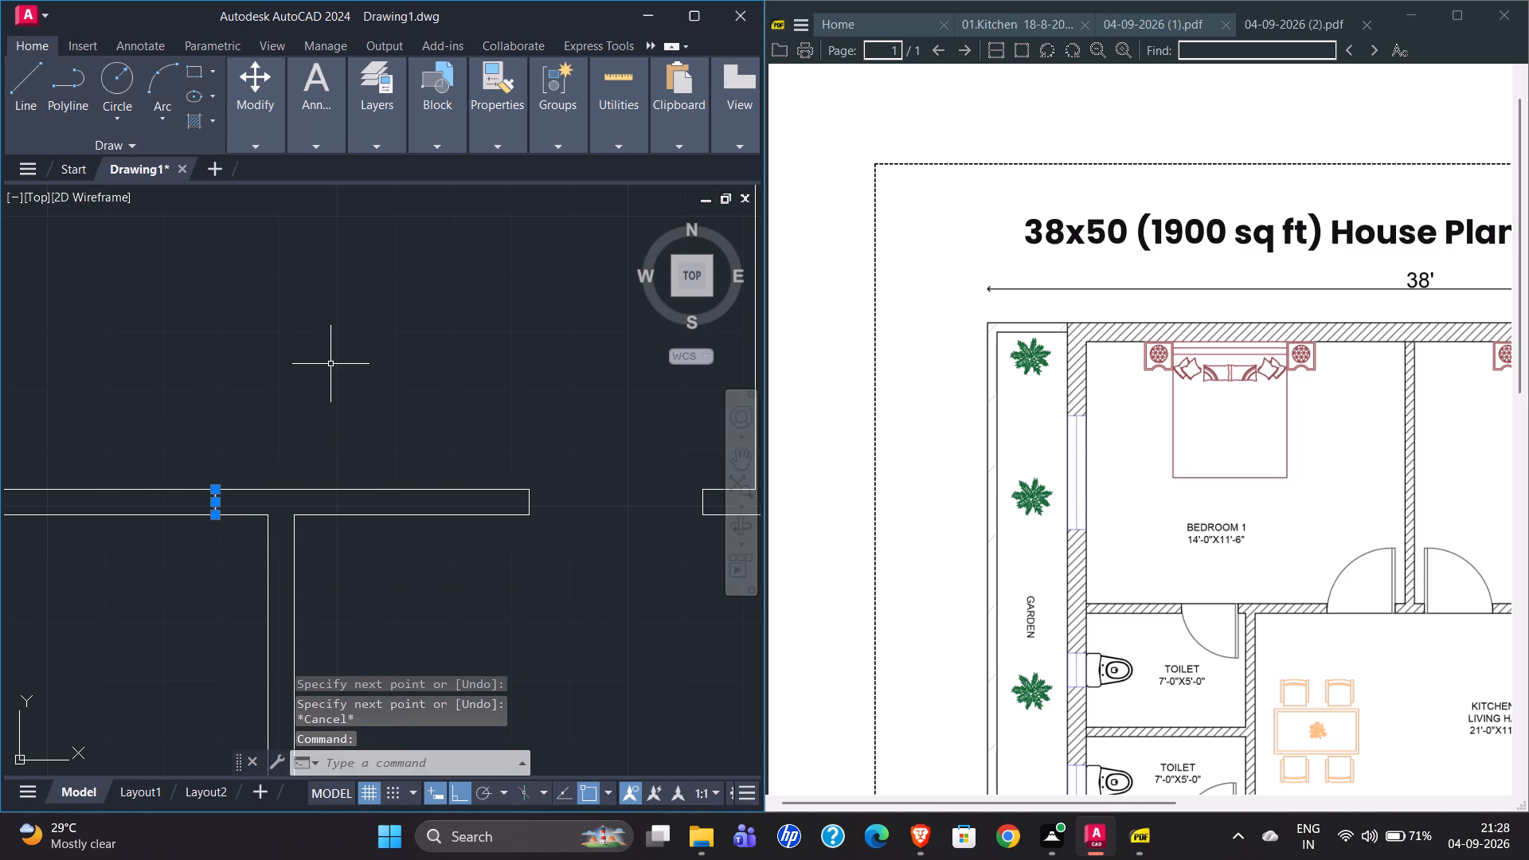
pyautogui.press('o')
pyautogui.press('Return')
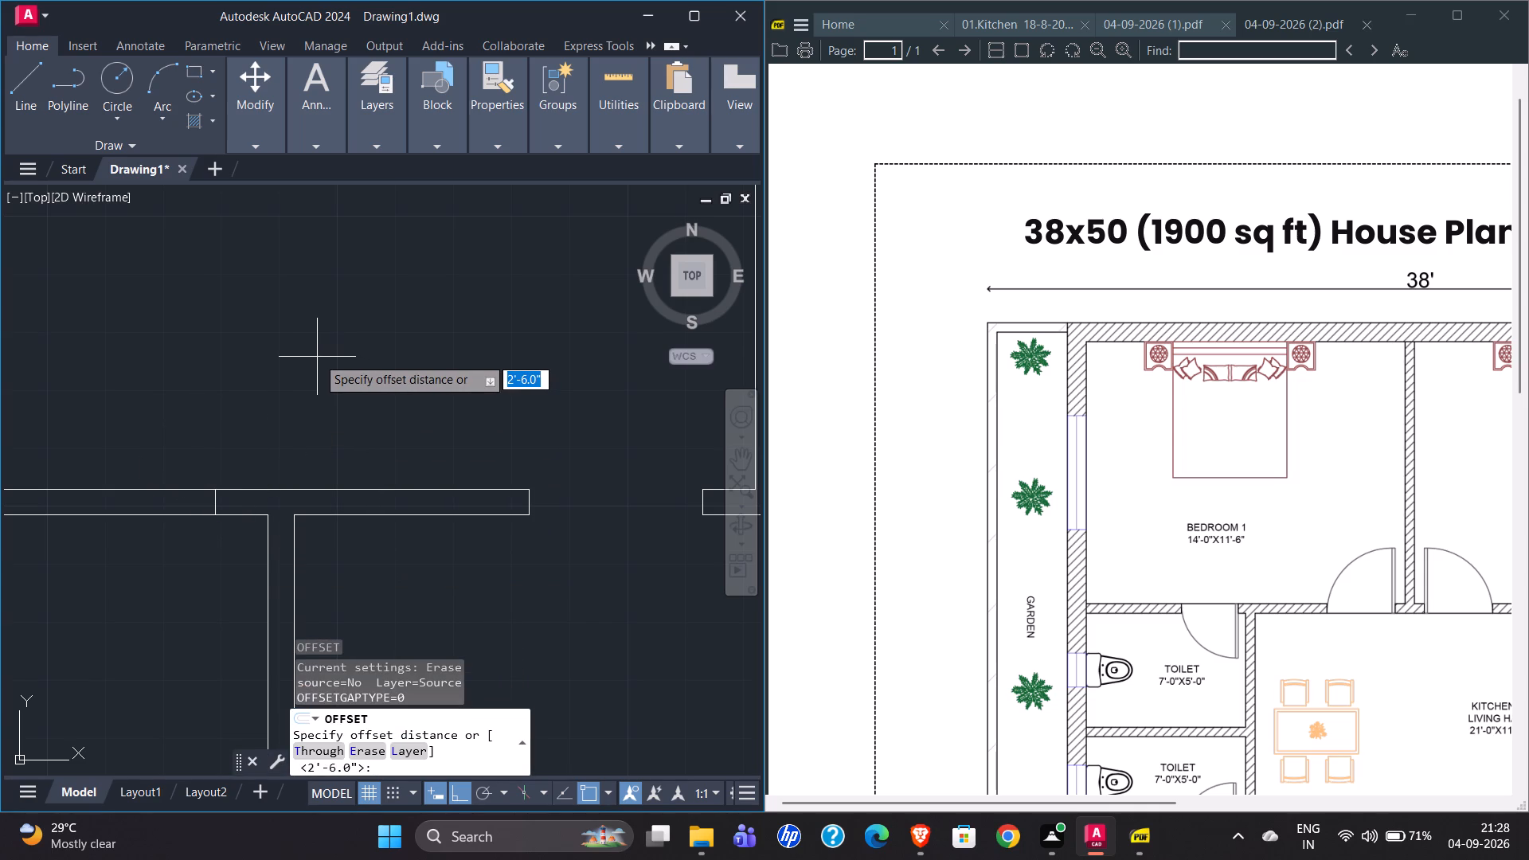
pyautogui.press('2')
pyautogui.press("'")
pyautogui.press('Return')
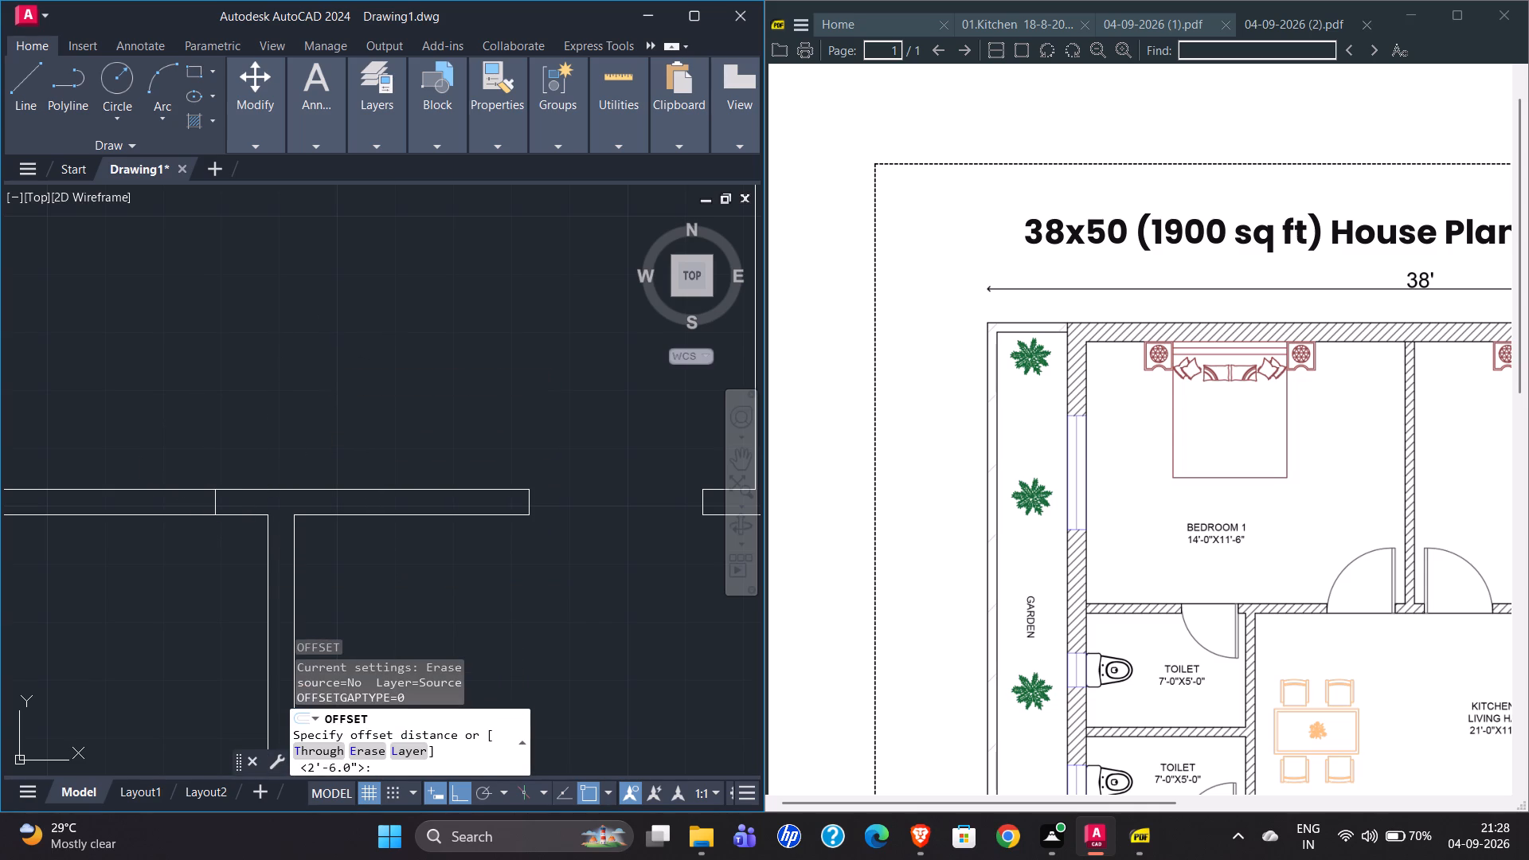
pyautogui.click(145, 343)
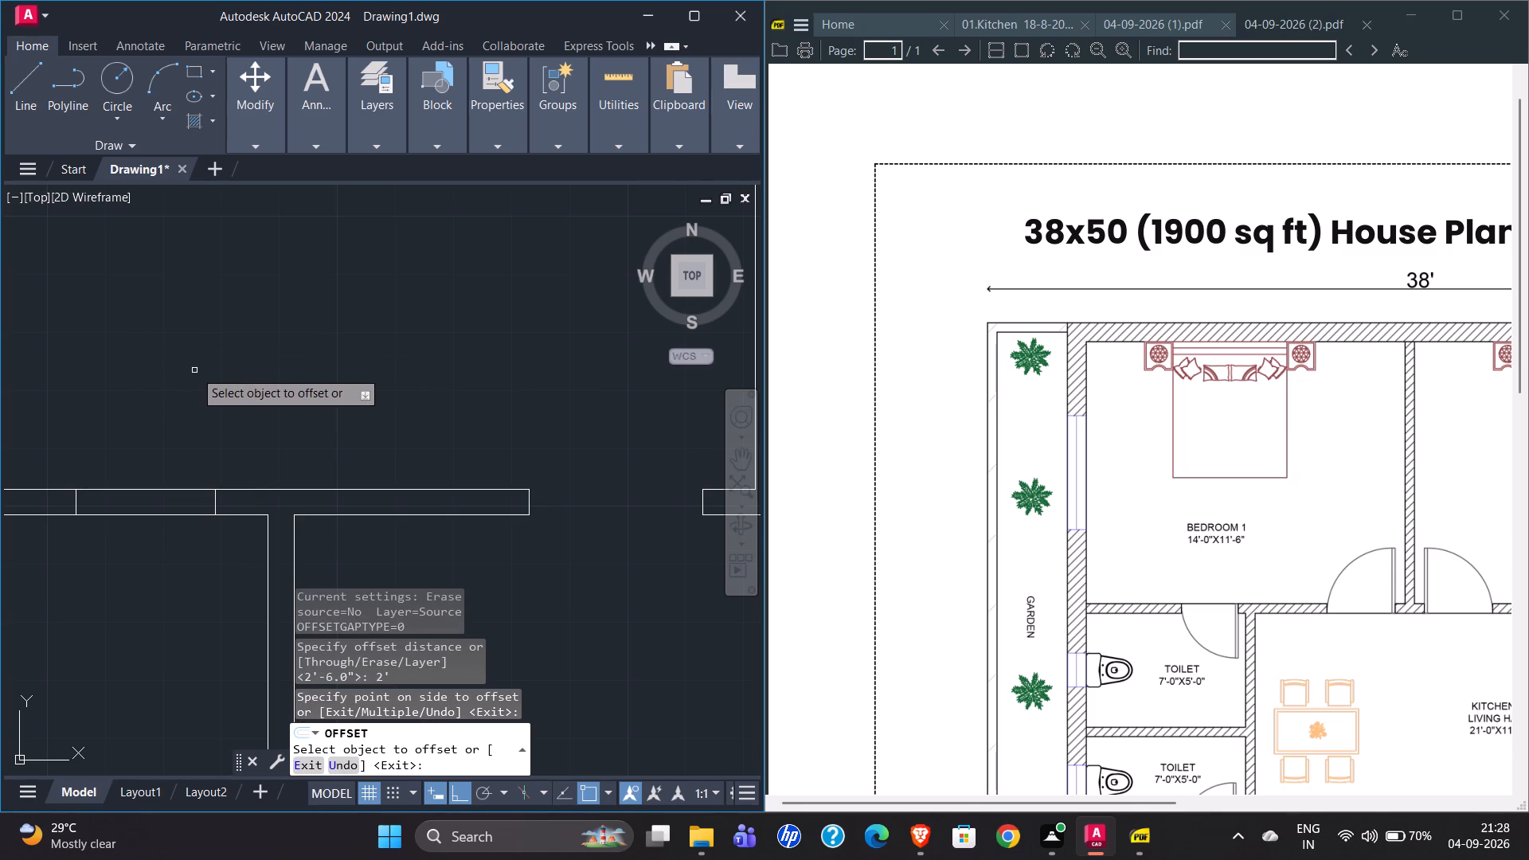
pyautogui.scroll(-2, 186, 376)
pyautogui.press('Escape')
# Trim both wall lines between the two cross lines to open the upper 7'x5' toilet's doorway.
pyautogui.write('TR')
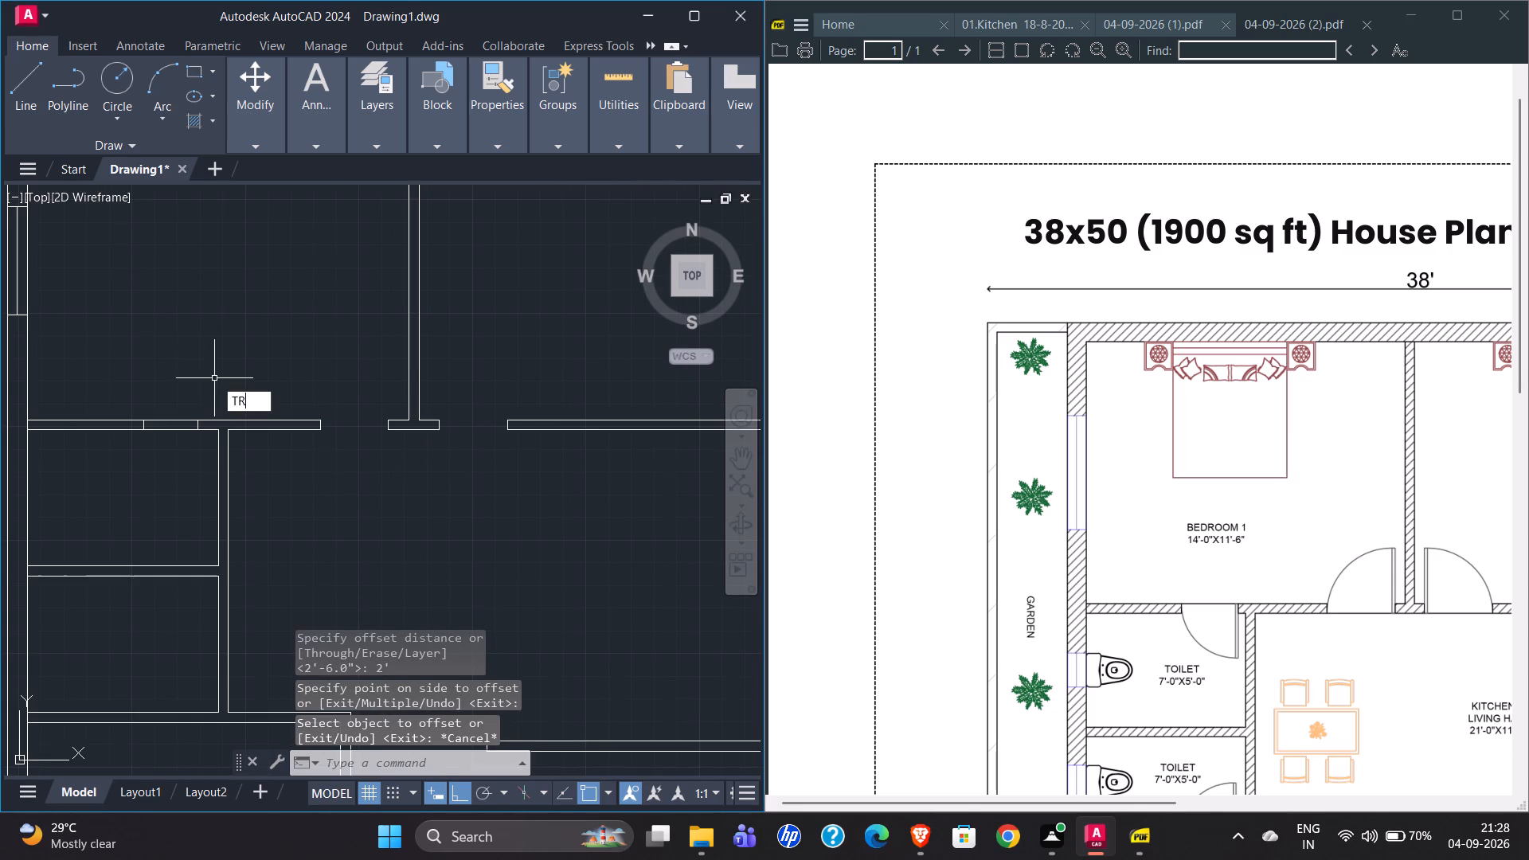
pyautogui.press('Return')
pyautogui.moveTo(178, 378); pyautogui.dragTo(170, 447)
pyautogui.press('Escape')
# Draw a short line across the partition between Bedroom 2 and its 4'x7' toilet, 9" below the inner face of the north wall.
pyautogui.scroll(-1, 64, 513)
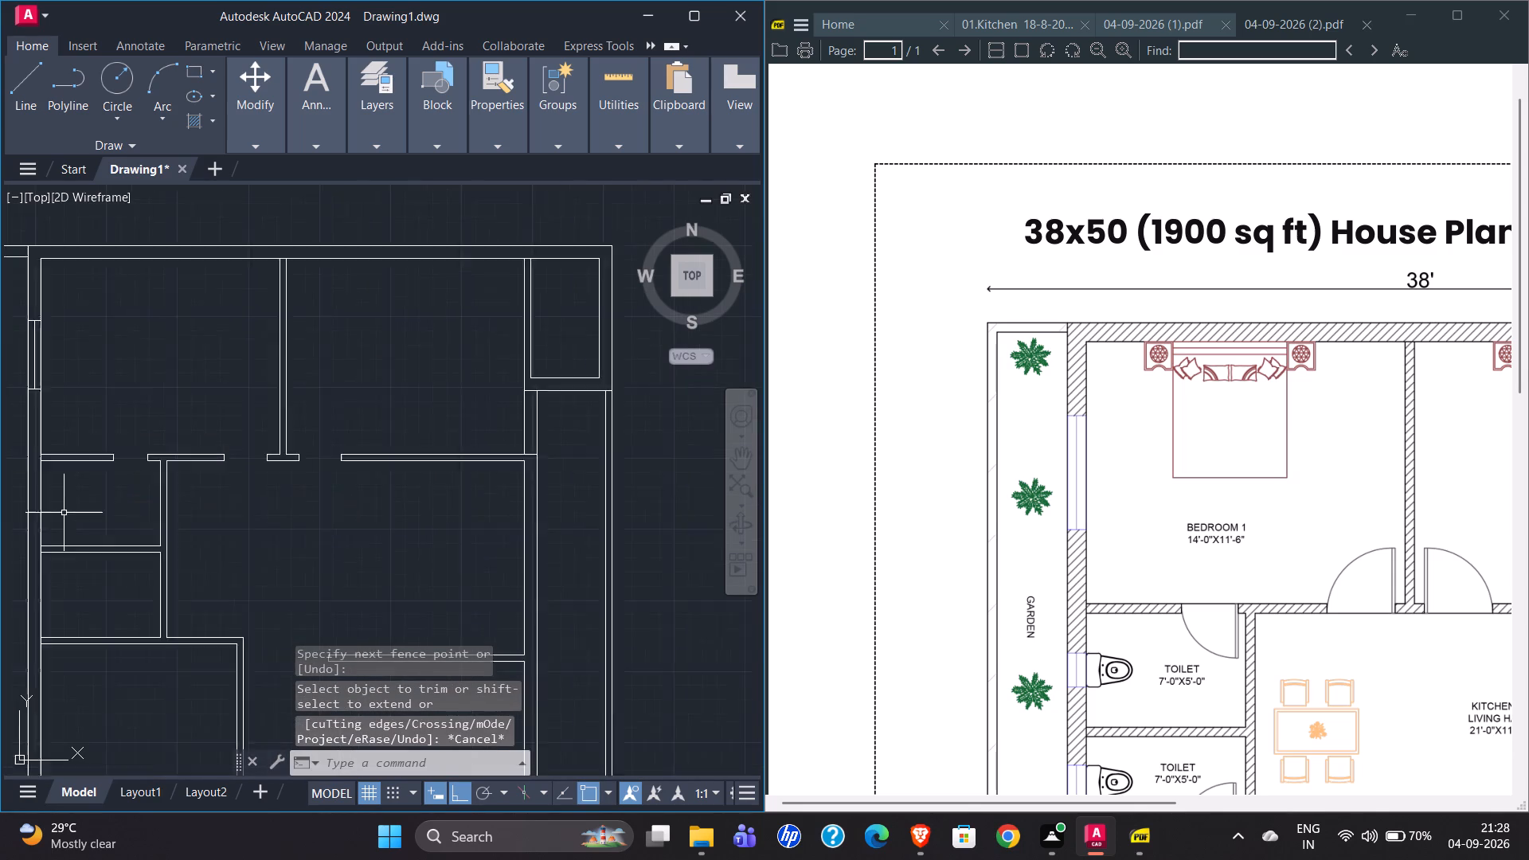
pyautogui.scroll(-1, 64, 513)
pyautogui.scroll(3, 280, 481)
pyautogui.scroll(-2, 236, 478)
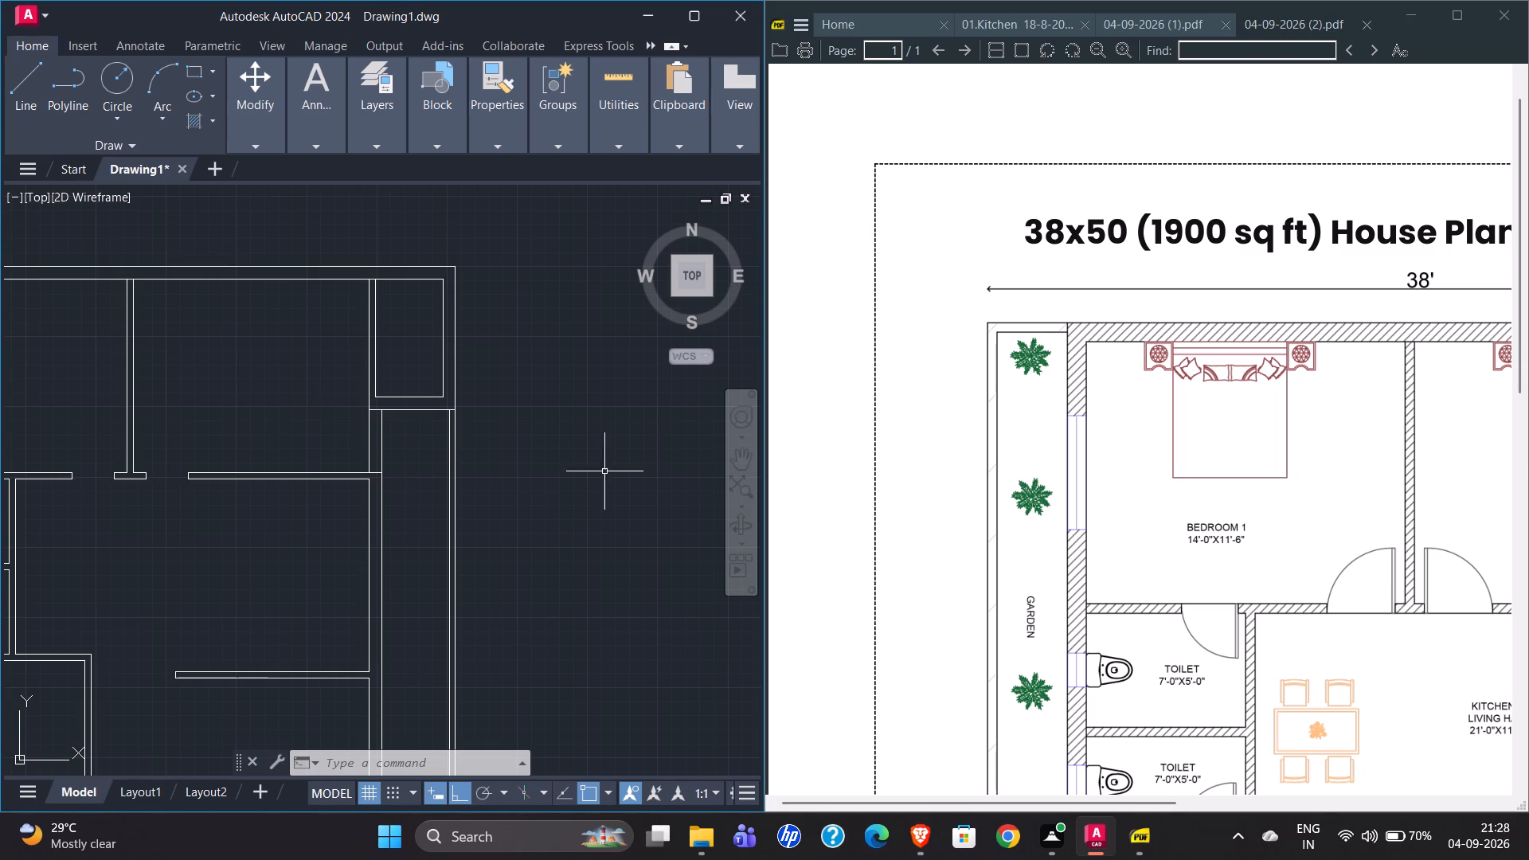
pyautogui.hscroll(6, 918, 491)
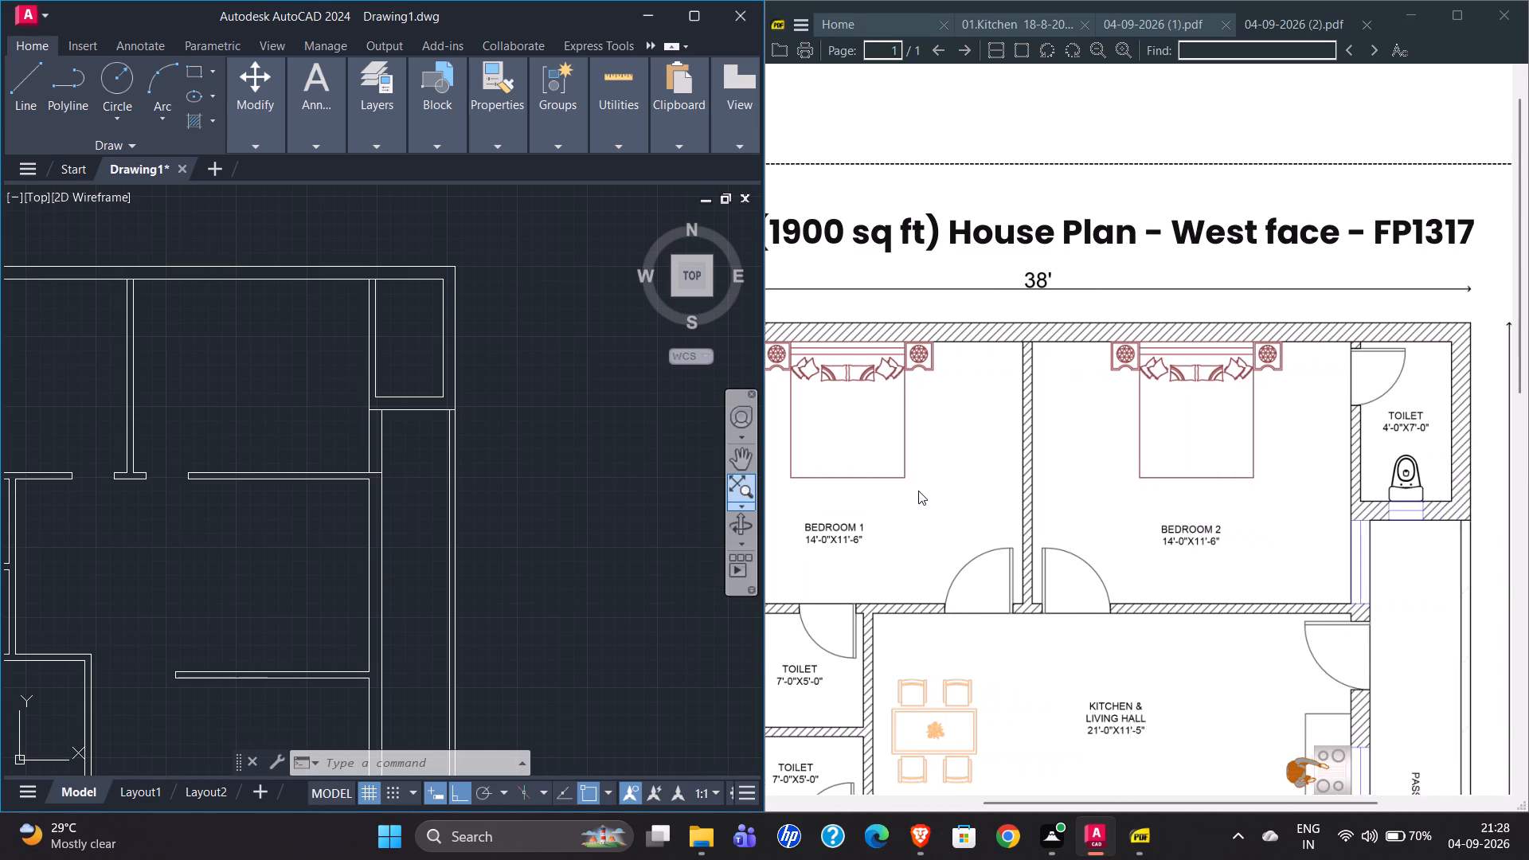
pyautogui.hscroll(4, 918, 491)
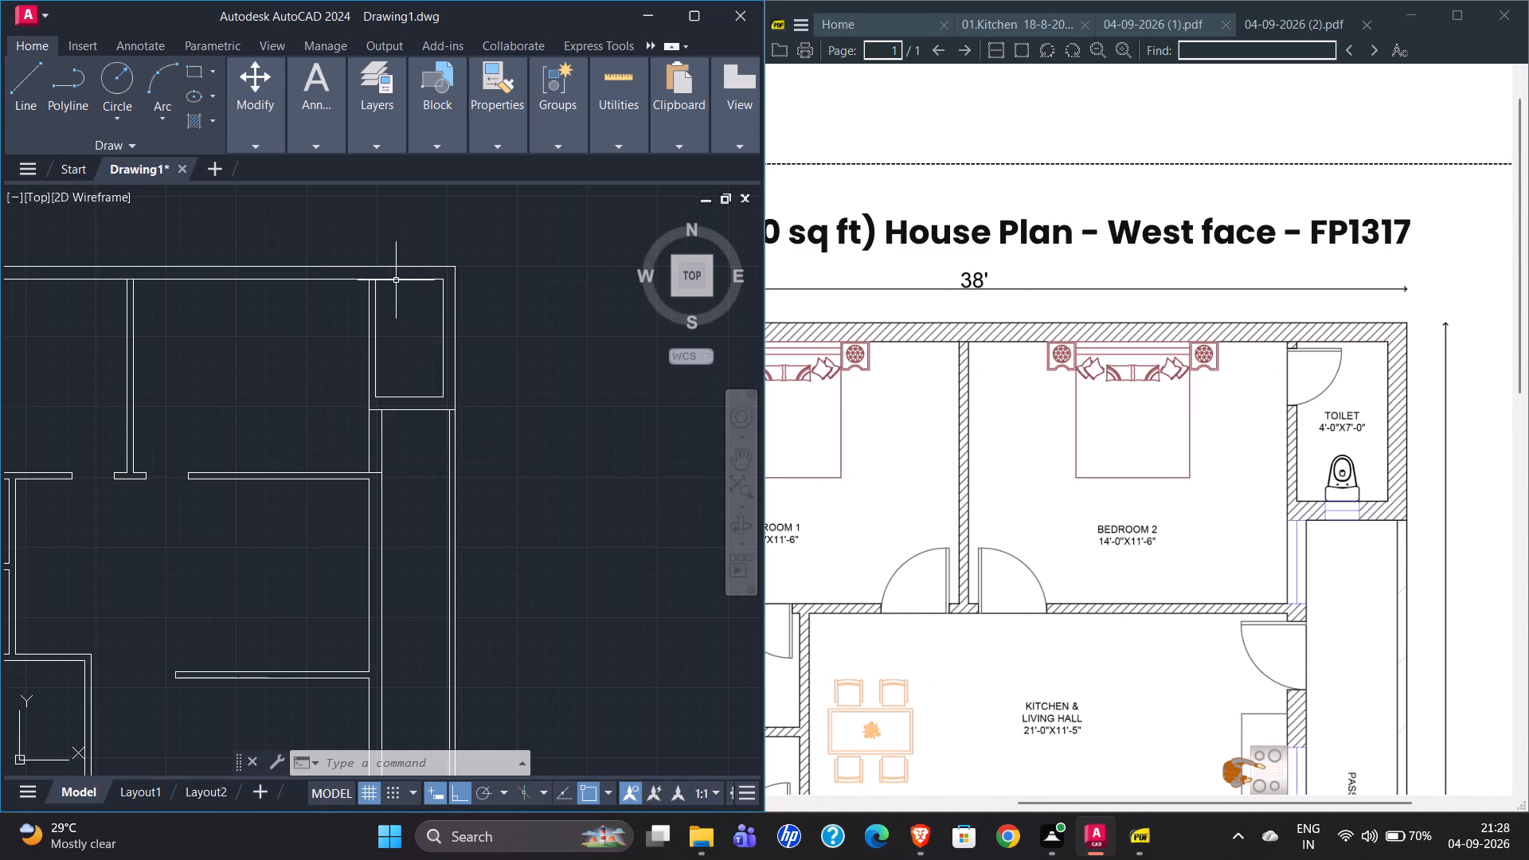
pyautogui.scroll(3, 358, 271)
pyautogui.click(18, 107)
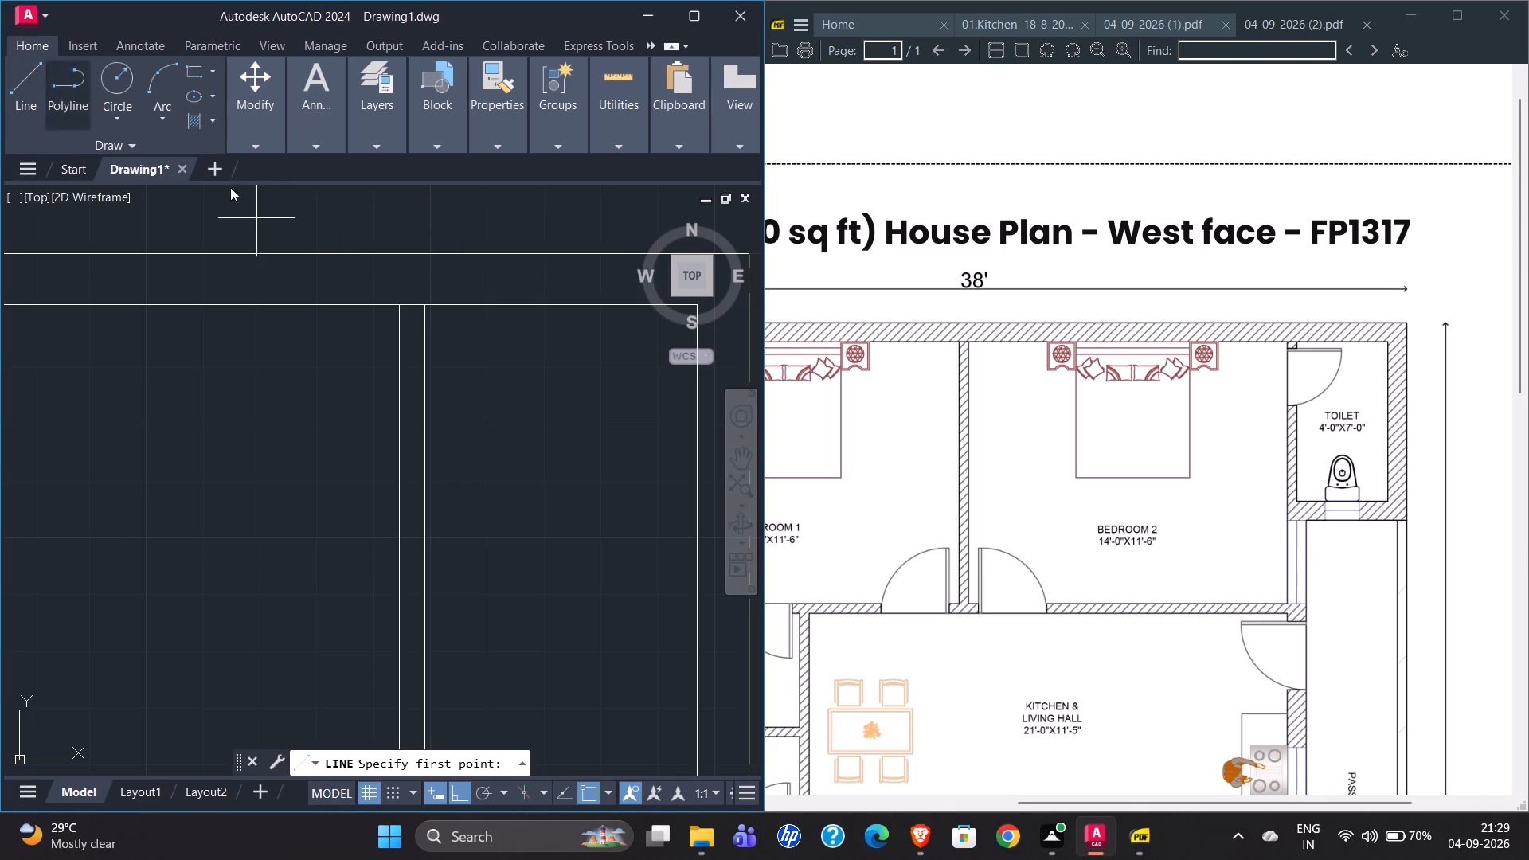
pyautogui.write('TK')
pyautogui.press('Return')
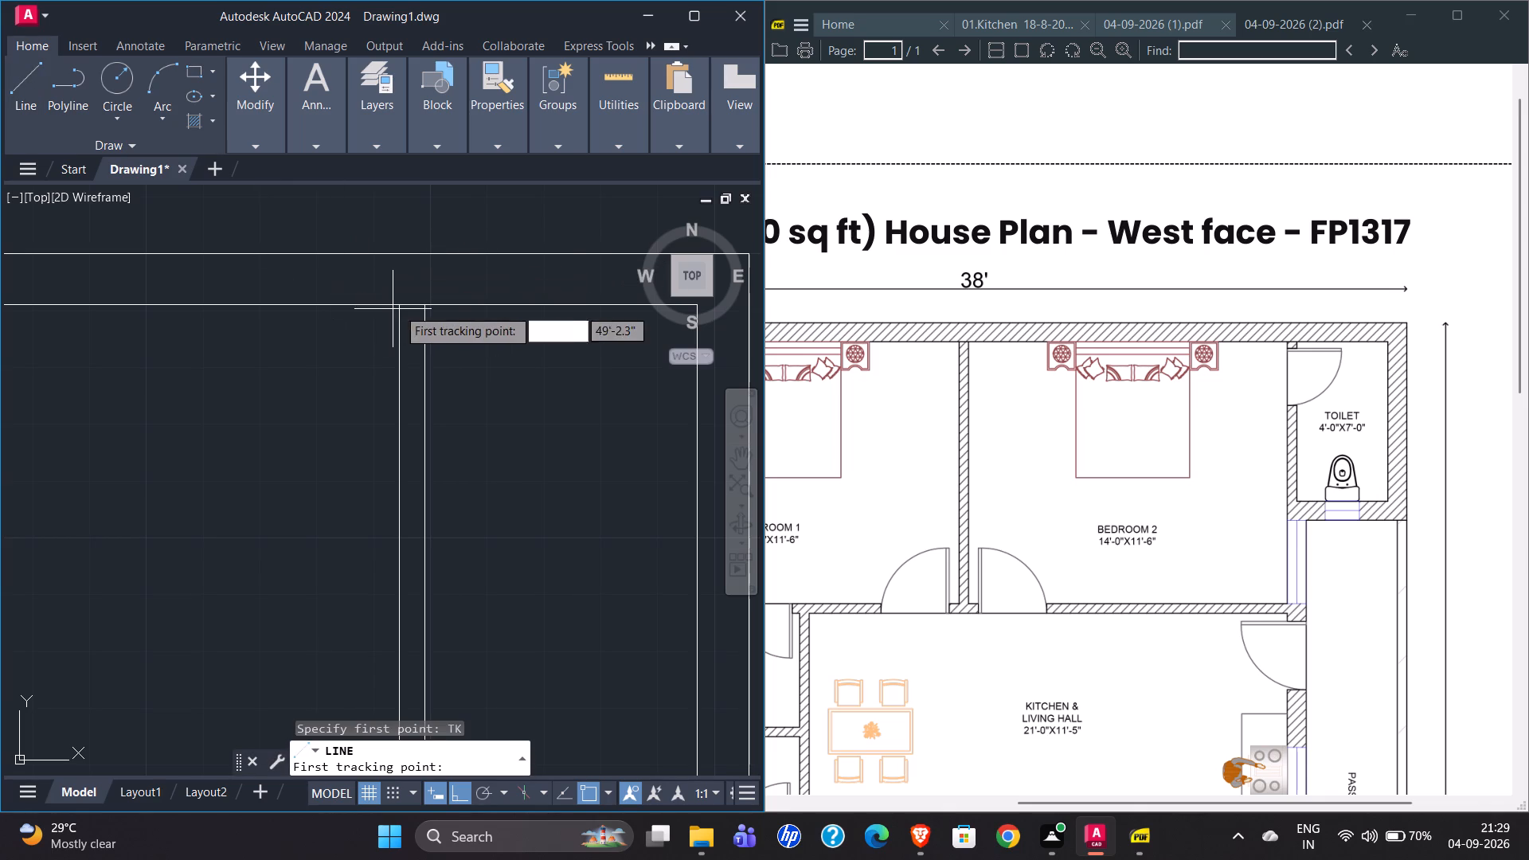
pyautogui.click(403, 304)
pyautogui.write('9"')
pyautogui.press('Return')
pyautogui.press('Return')
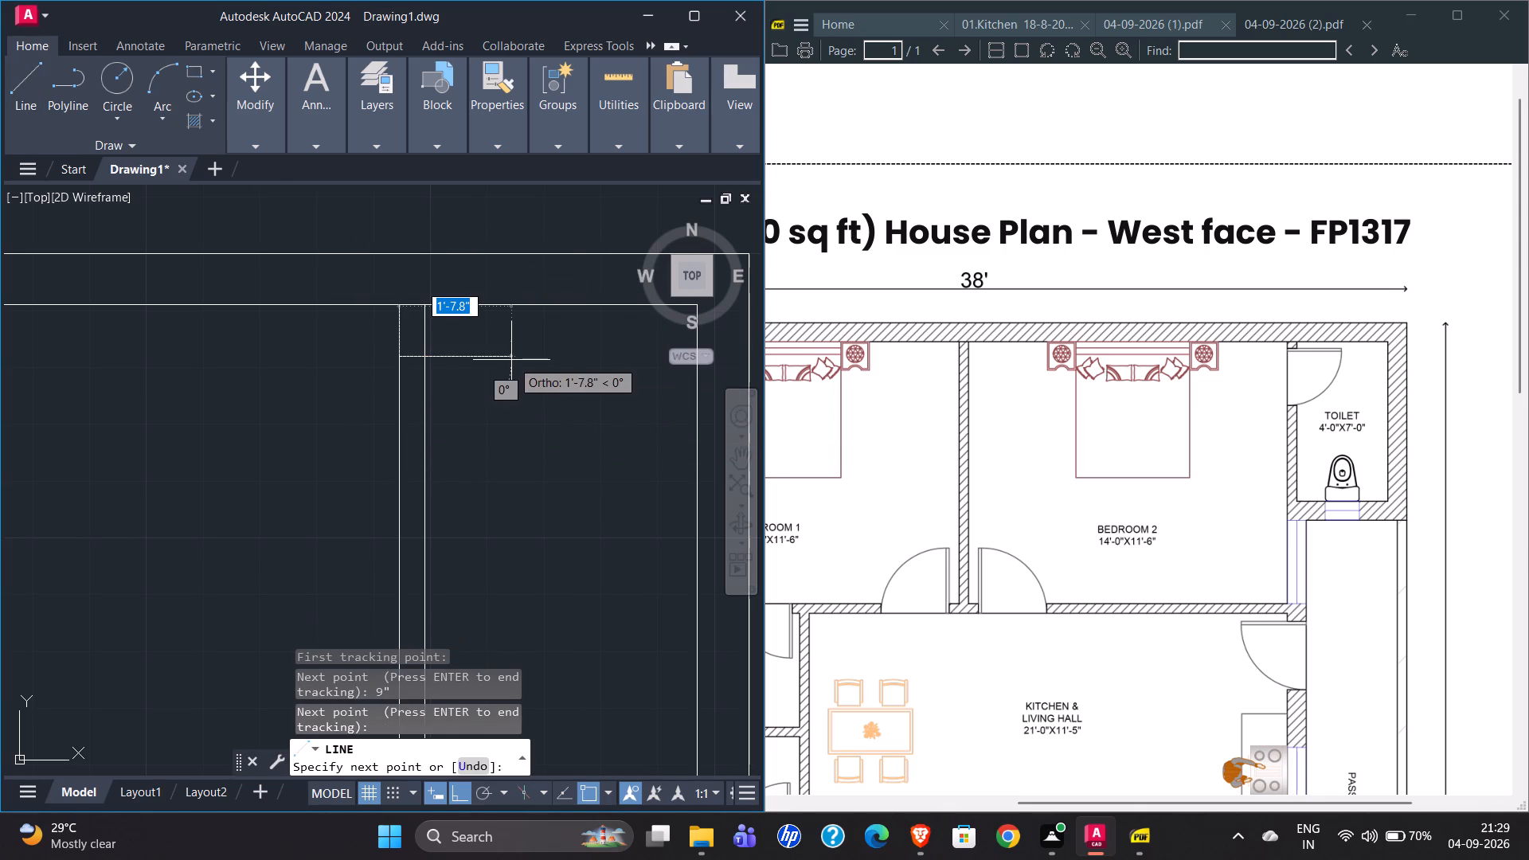
pyautogui.click(425, 357)
pyautogui.press('Escape')
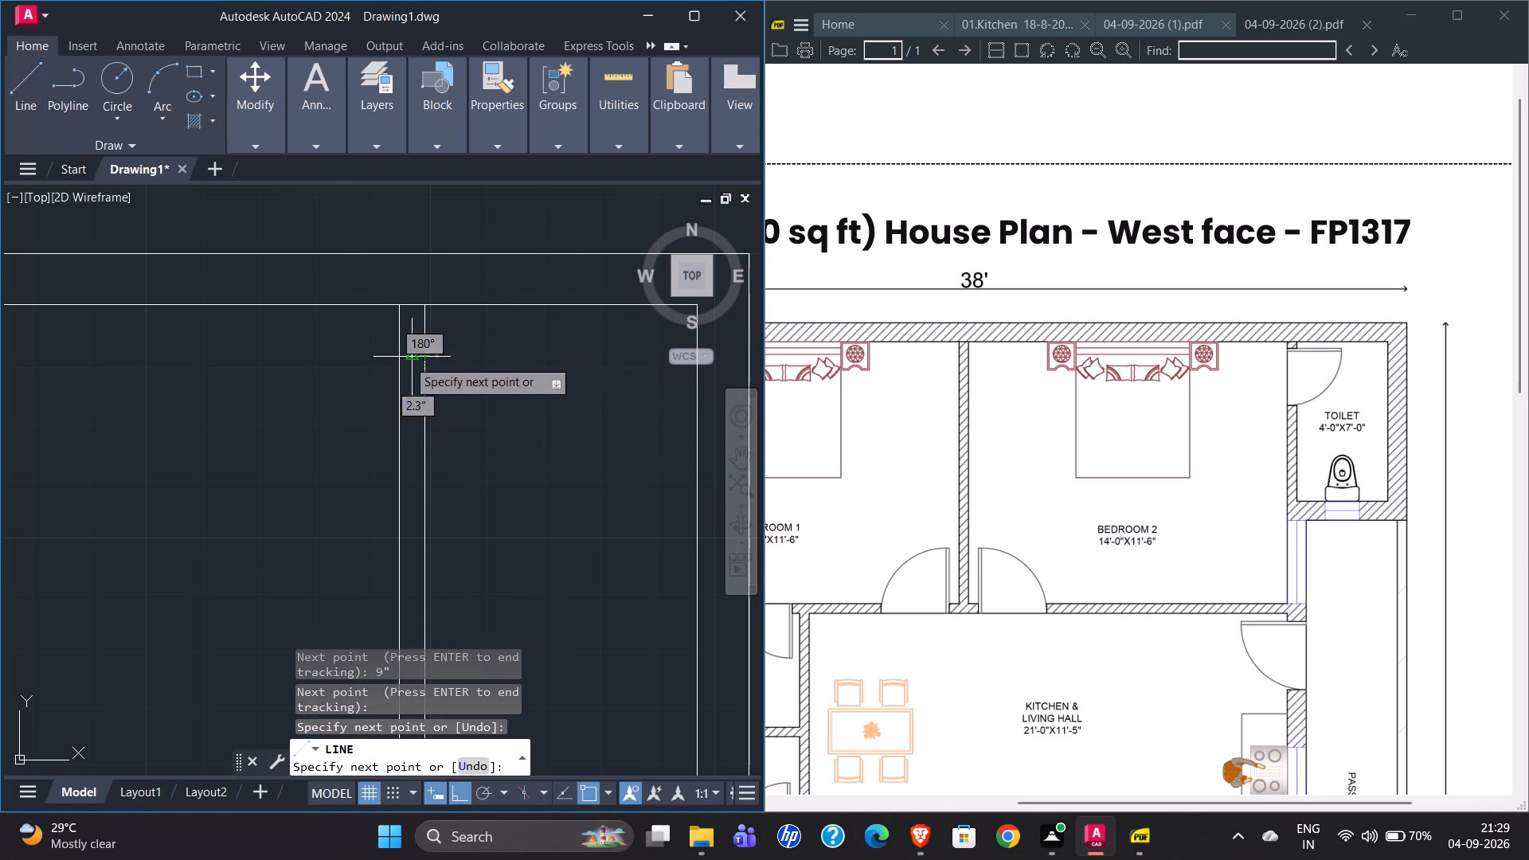
# Offset that cross line 2' south along the partition to mark the other side of the 4'x7' toilet's door opening.
pyautogui.click(407, 359)
pyautogui.press('o')
pyautogui.press('Return')
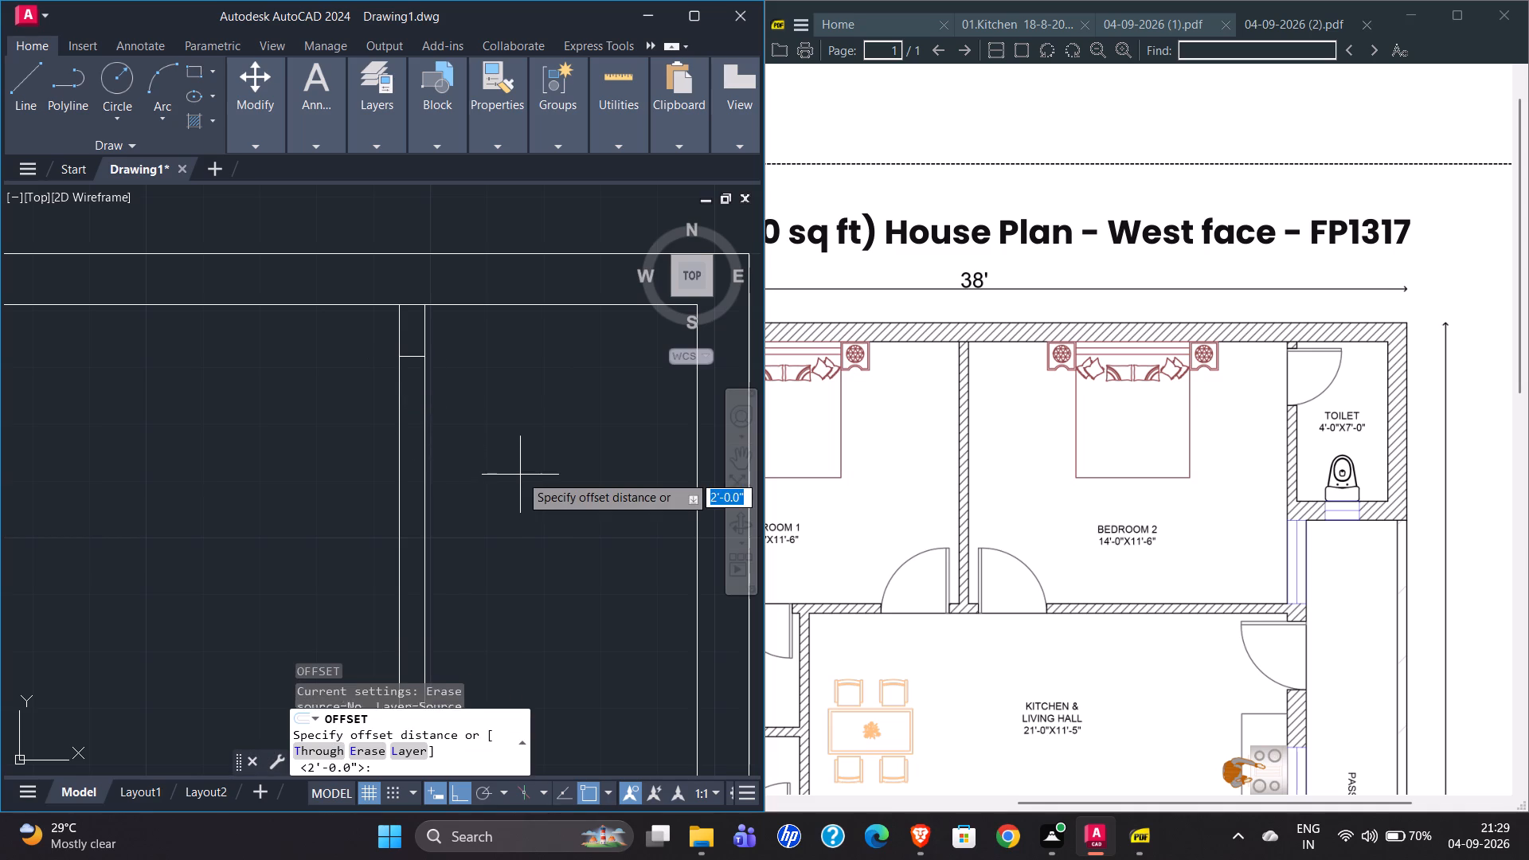
pyautogui.press('2')
pyautogui.press("'")
pyautogui.press('Return')
pyautogui.click(510, 518)
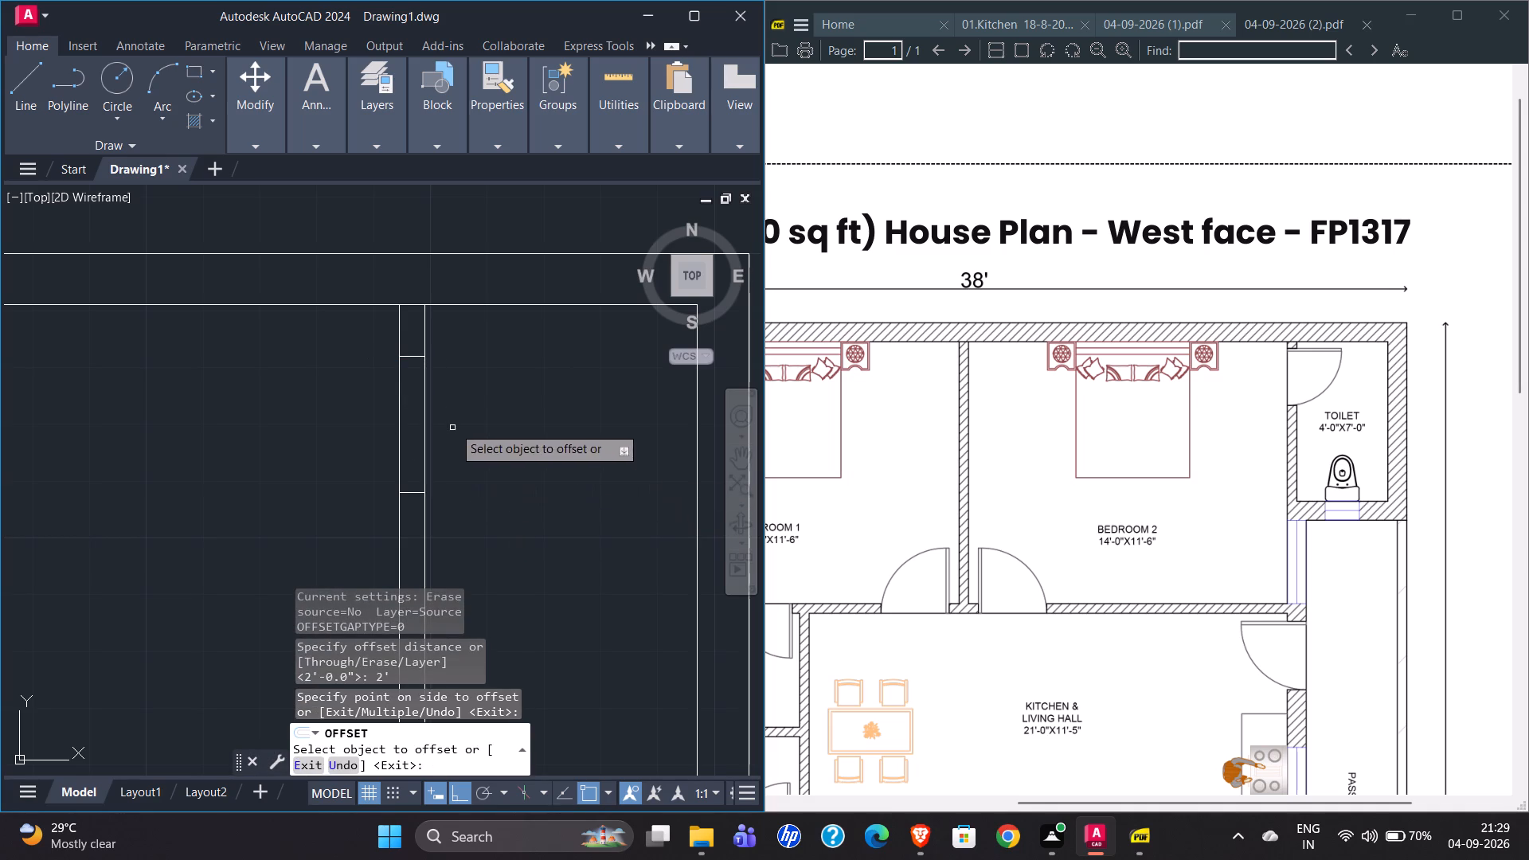
pyautogui.press('Escape')
# Trim both partition lines between the cross lines to open the doorway from Bedroom 2 into the 4'x7' toilet.
pyautogui.write('TR')
pyautogui.press('Return')
pyautogui.moveTo(459, 421); pyautogui.dragTo(346, 440)
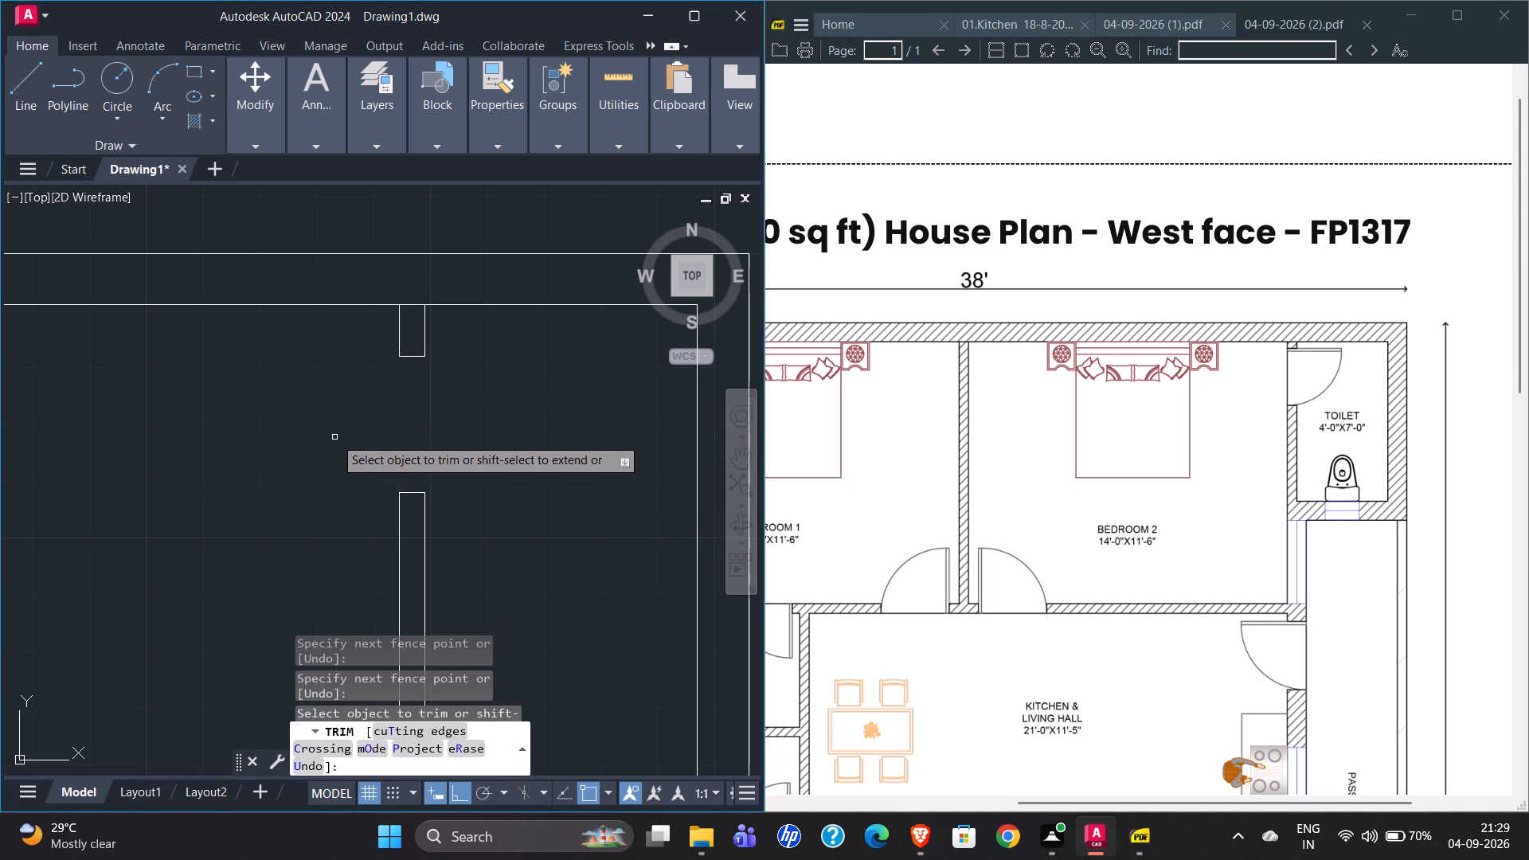
pyautogui.scroll(-2, 334, 436)
pyautogui.press('Escape')
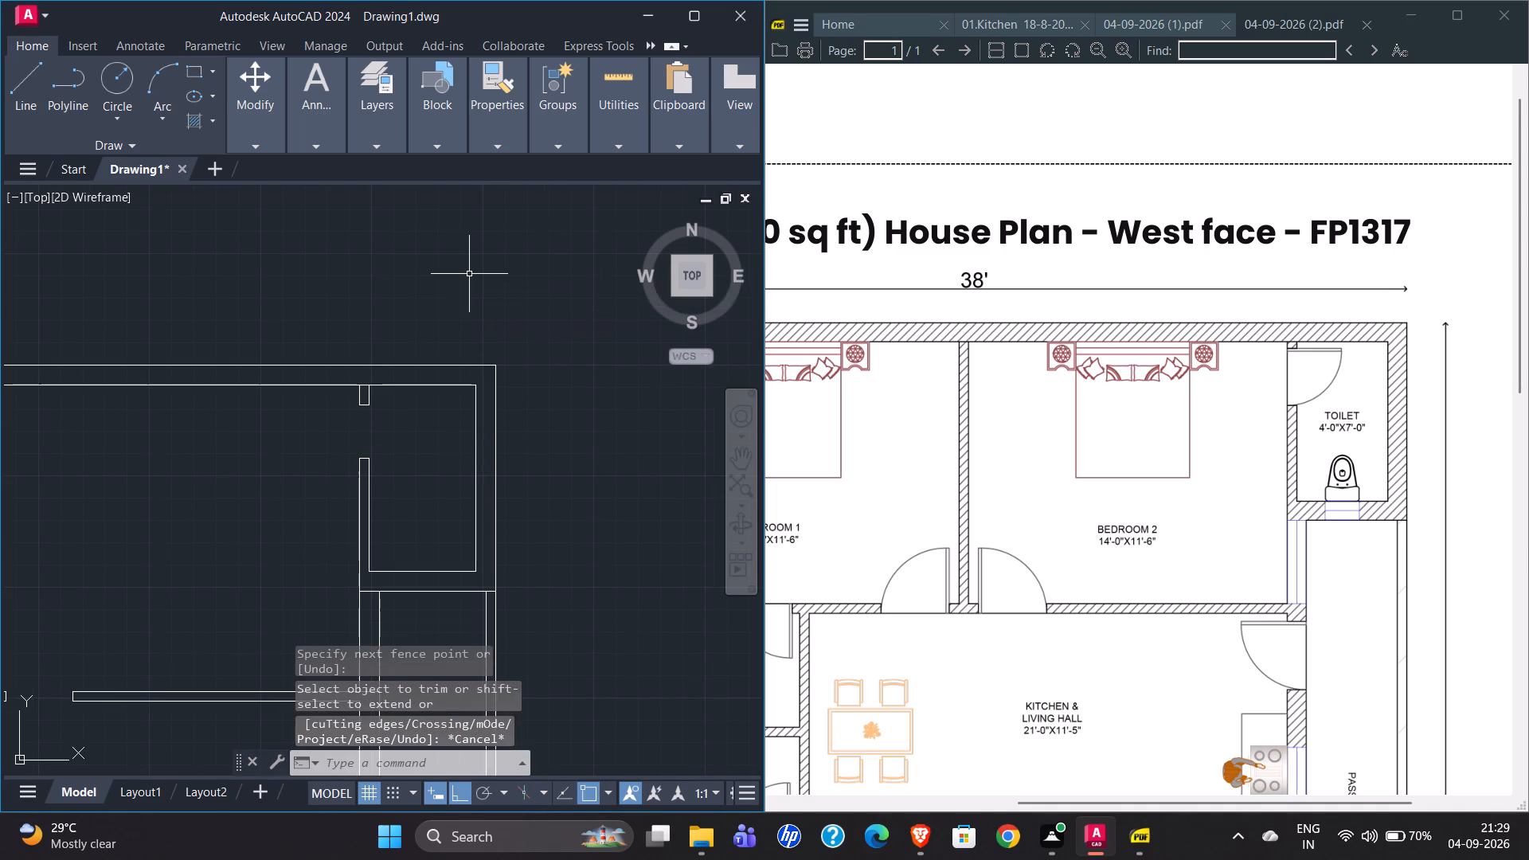
# Draw the window centreline in Bedroom 2's east wall, midway between its faces, from the 4'x7' toilet's south wall to the living hall wall.
pyautogui.scroll(-1, 469, 274)
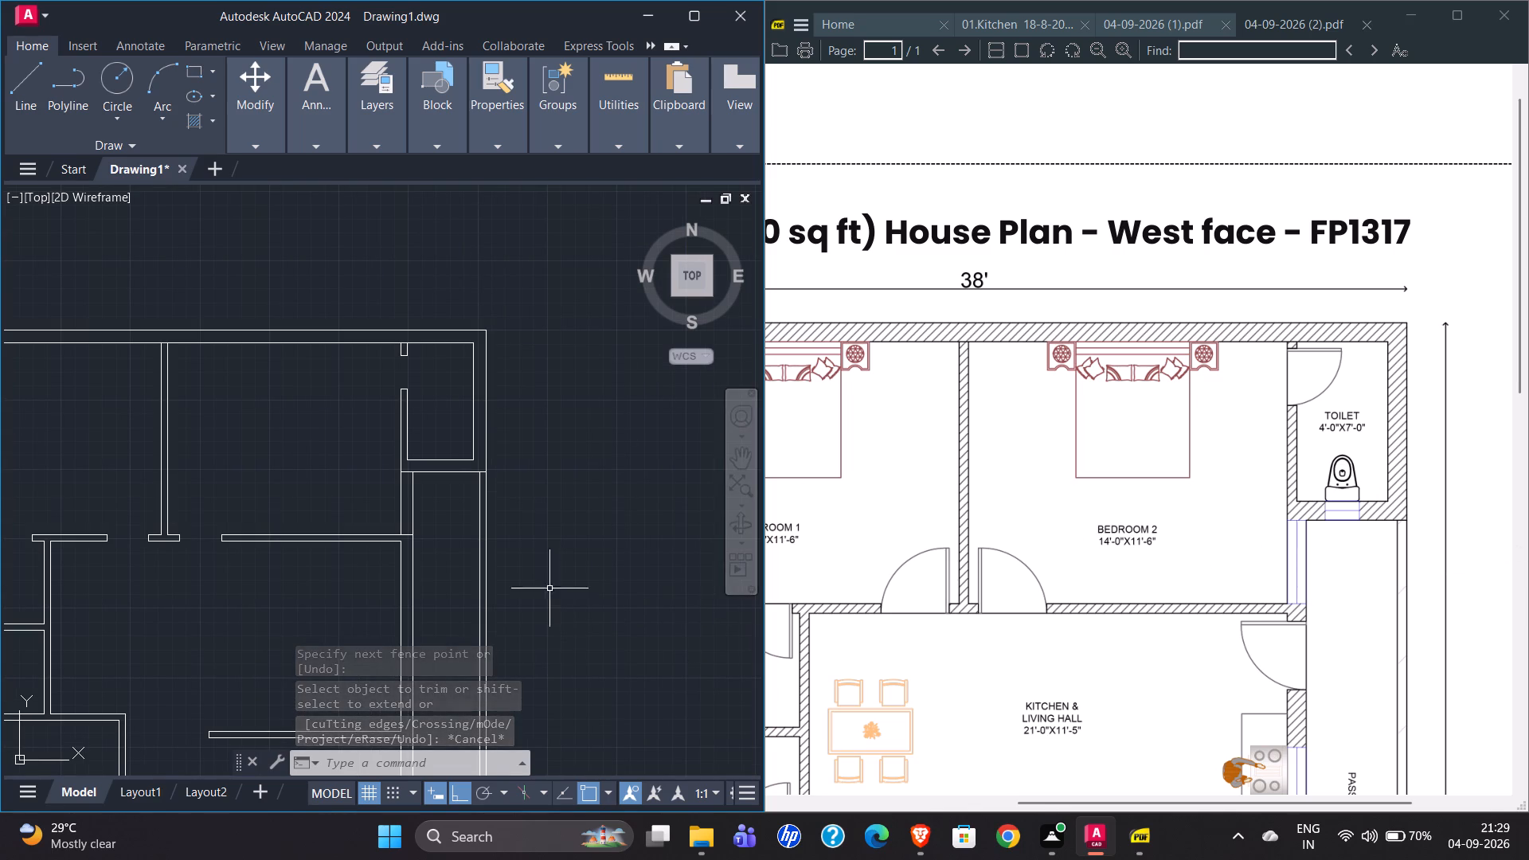
pyautogui.click(29, 97)
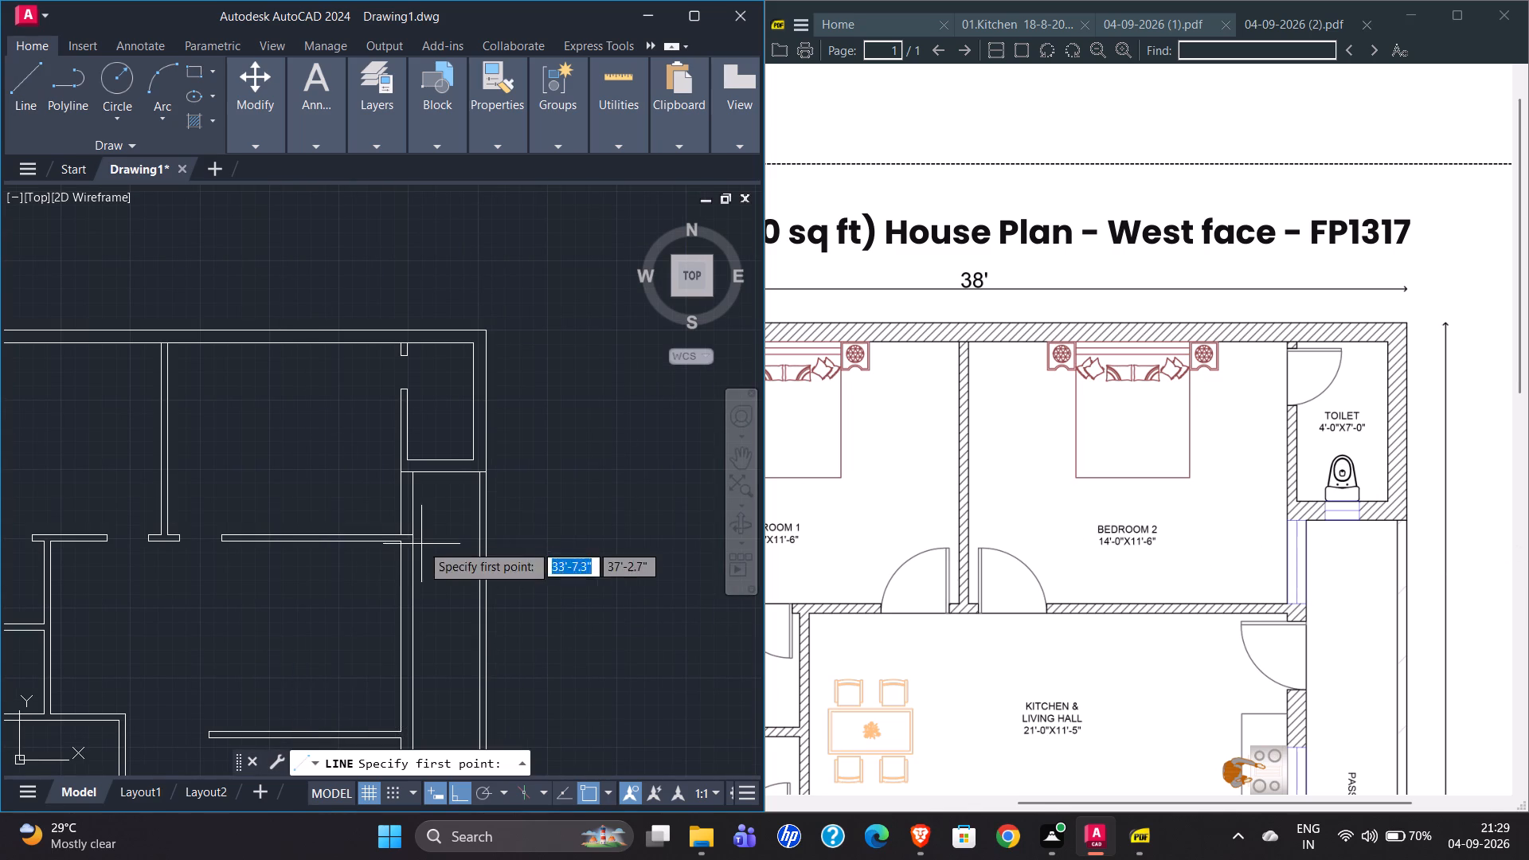
pyautogui.scroll(4, 393, 513)
pyautogui.scroll(-1, 71, 518)
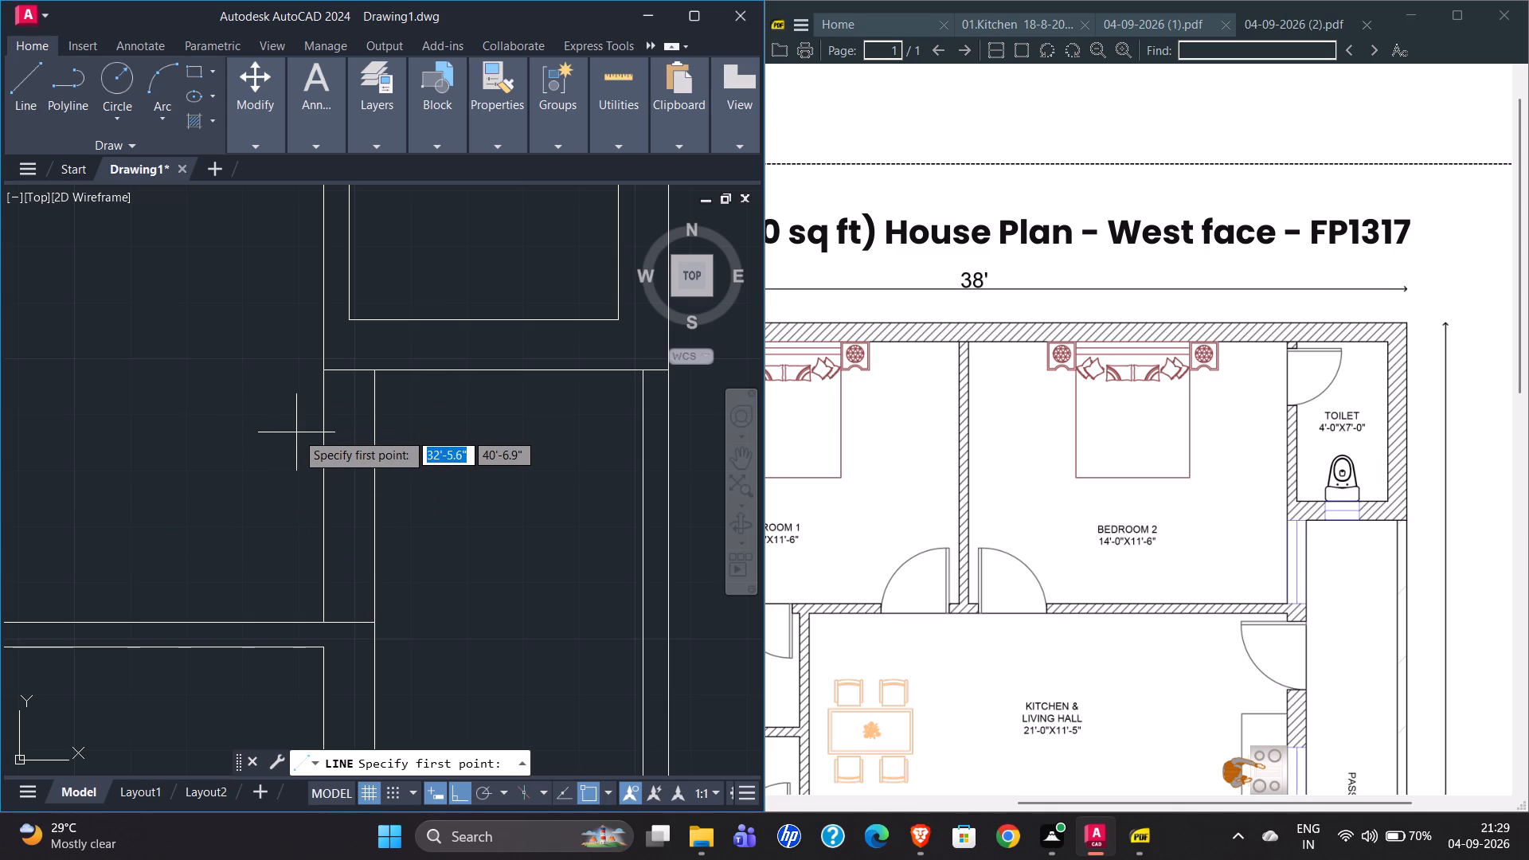
pyautogui.press('m')
pyautogui.write('2P')
pyautogui.press('Return')
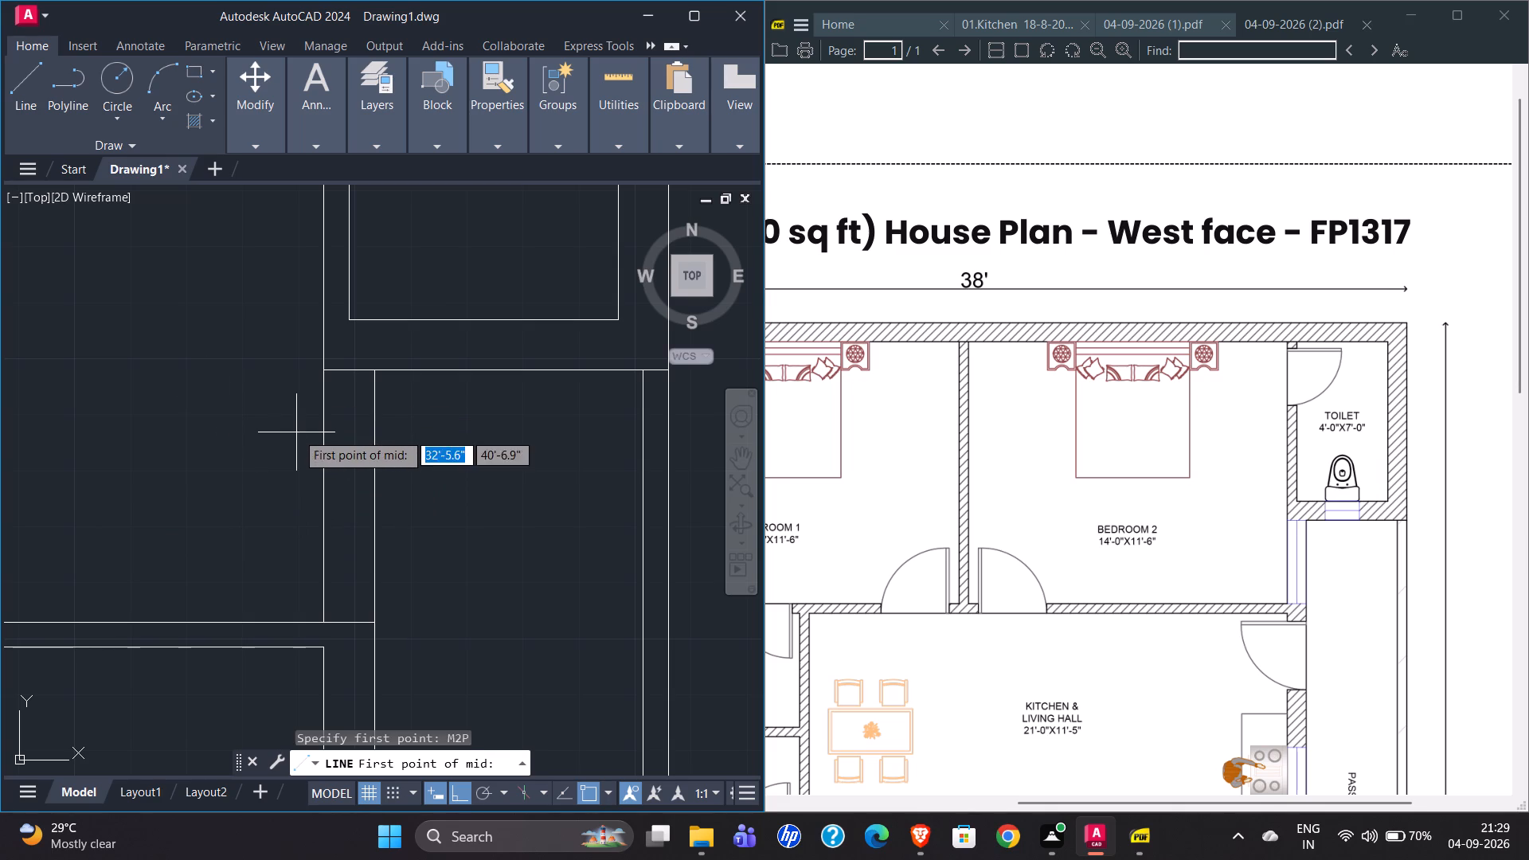
pyautogui.click(323, 368)
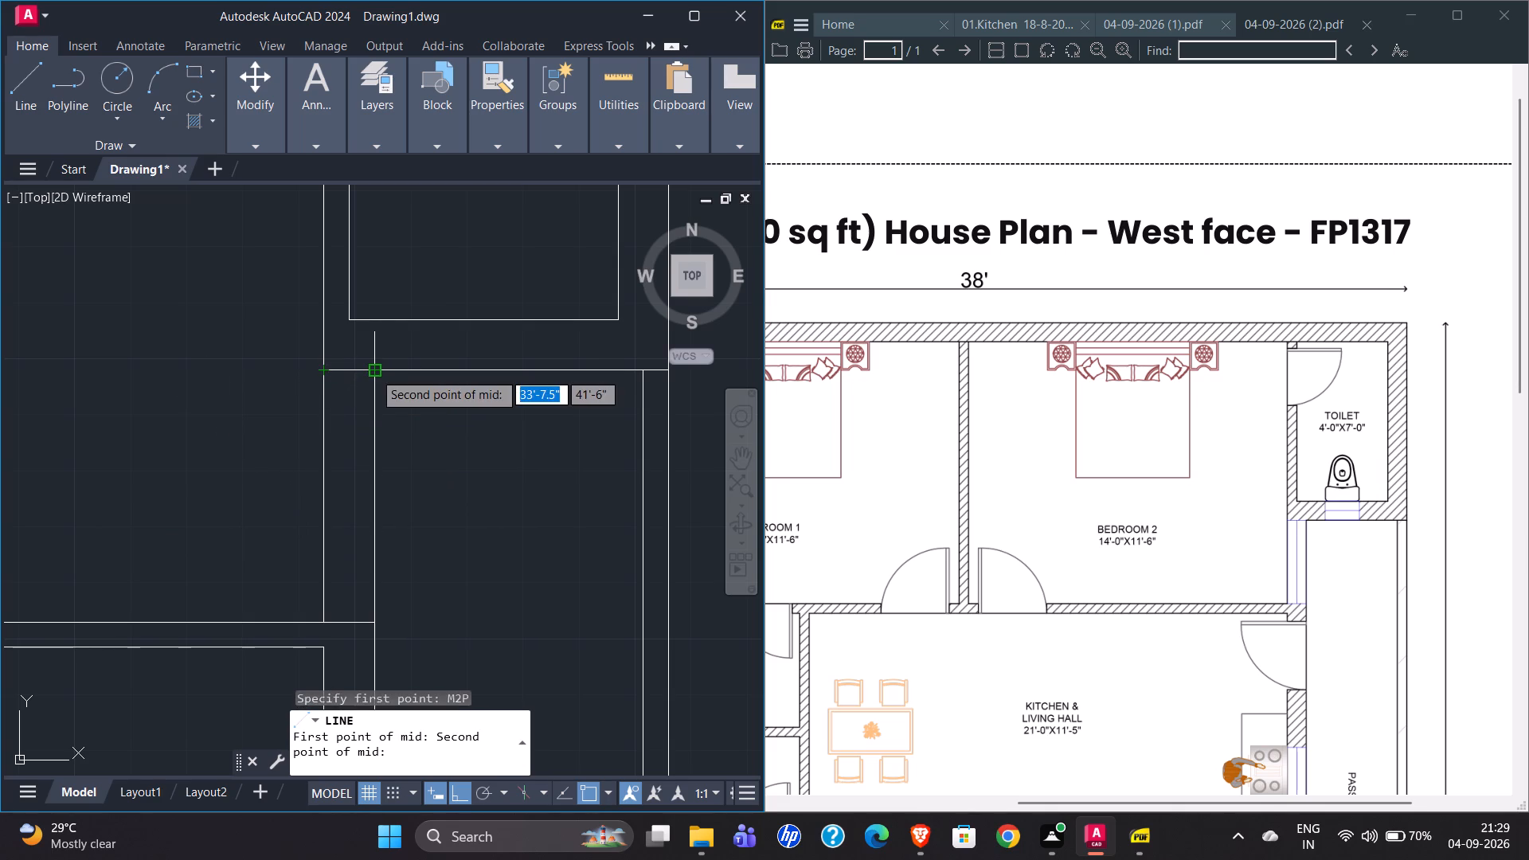
pyautogui.click(377, 372)
pyautogui.click(350, 619)
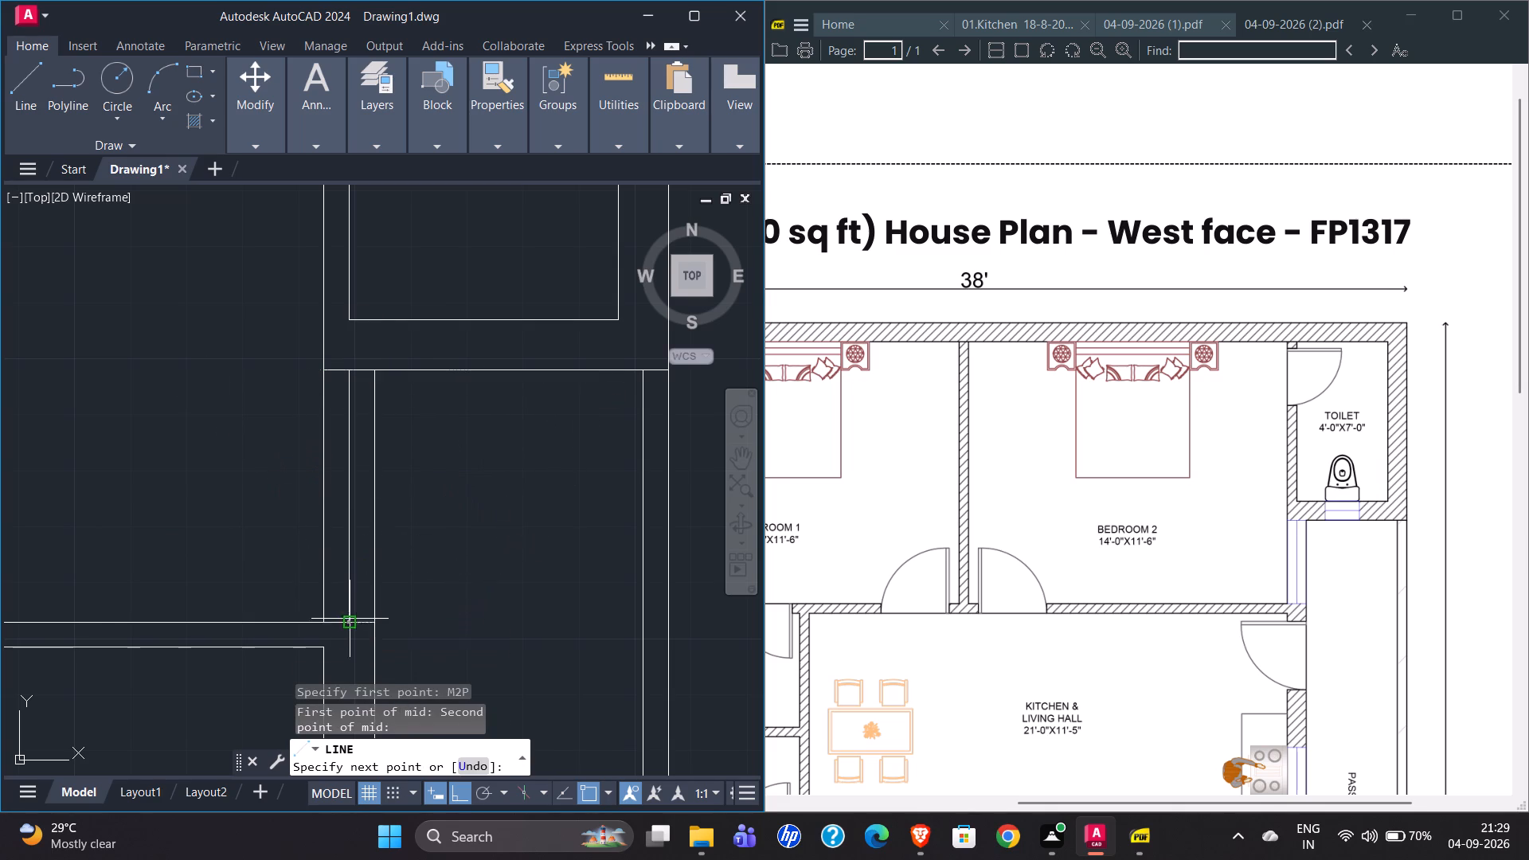
pyautogui.press('Escape')
# Draw a line across the 4'x7' toilet's south wall from the midpoint of its inner face to its outer face.
pyautogui.scroll(-1, 159, 549)
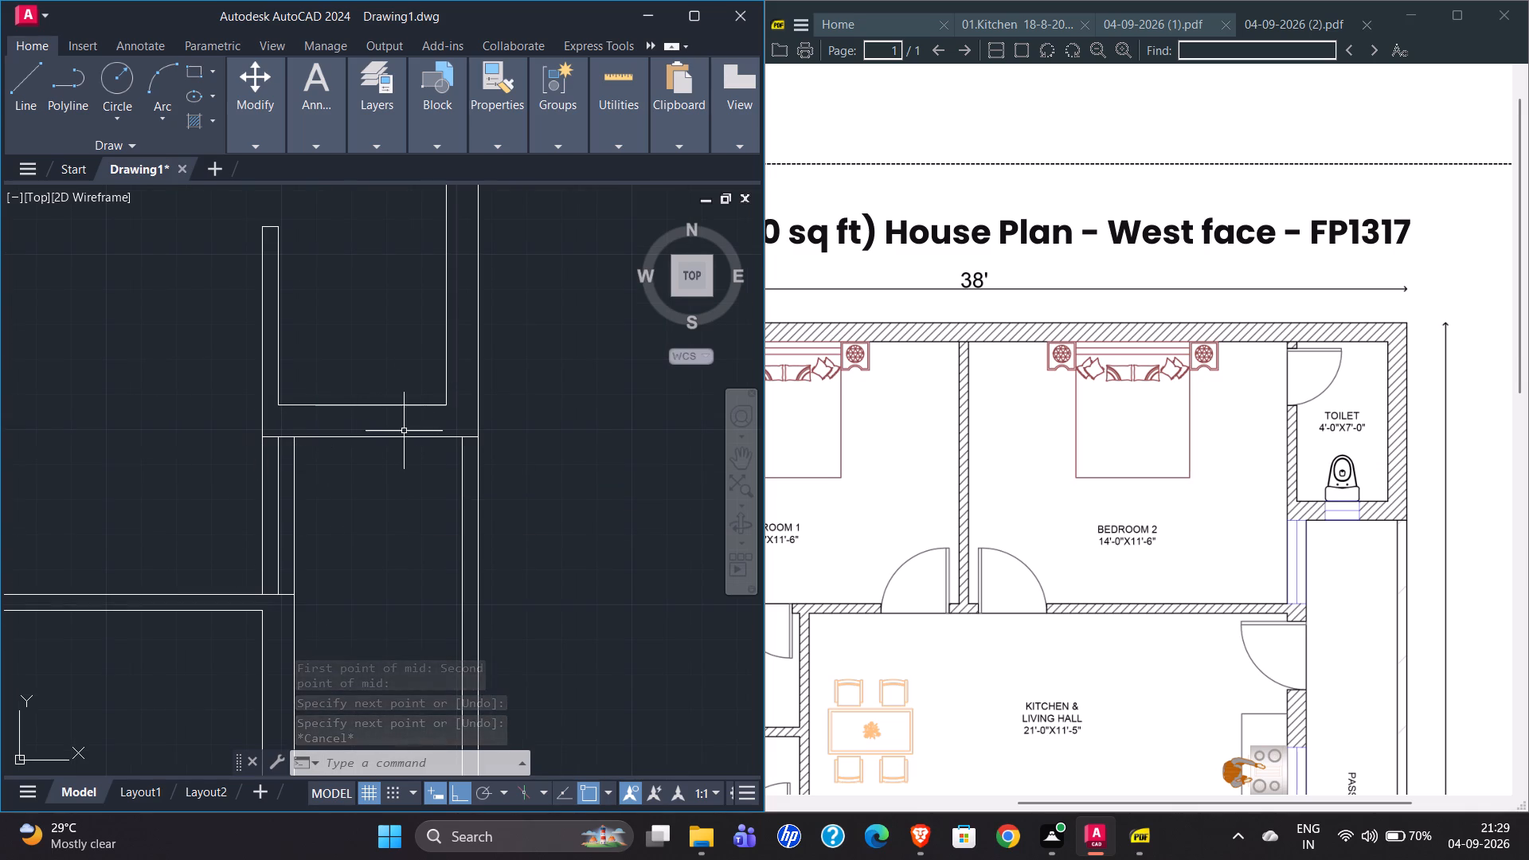
pyautogui.click(20, 92)
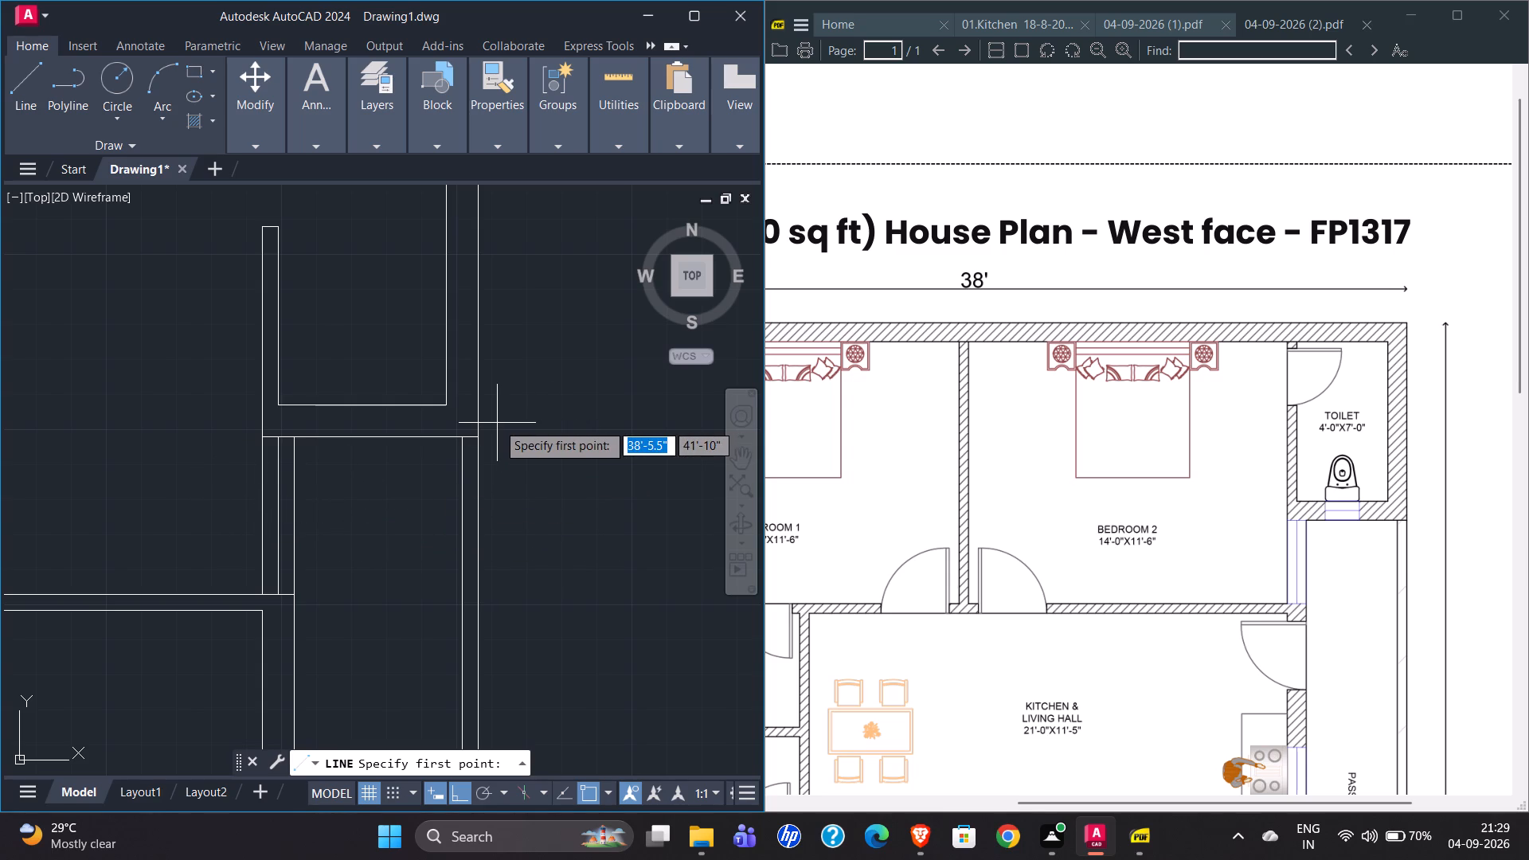
pyautogui.scroll(2, 358, 408)
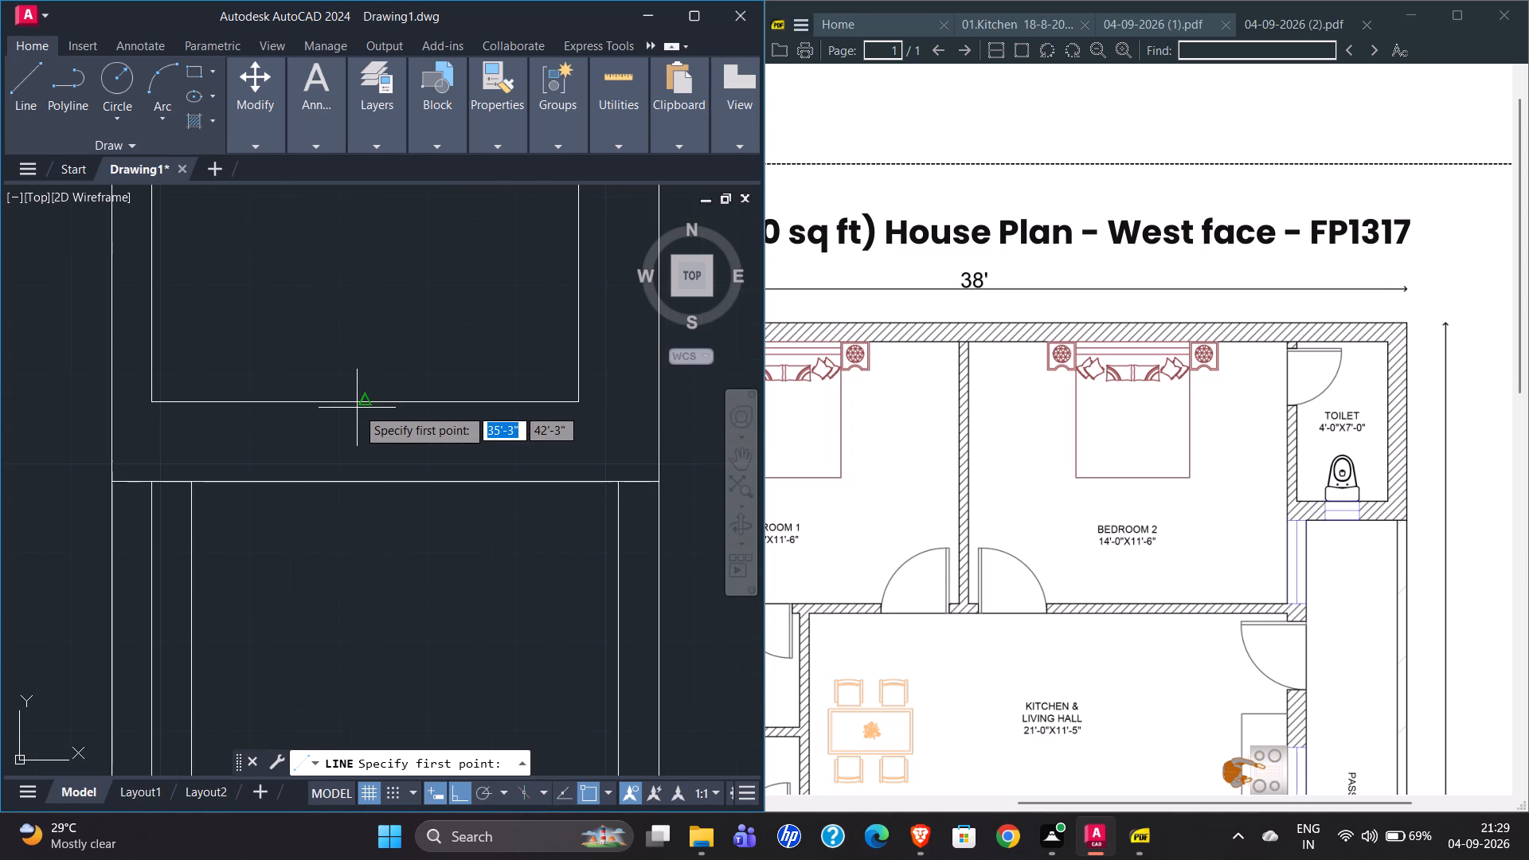
pyautogui.click(359, 405)
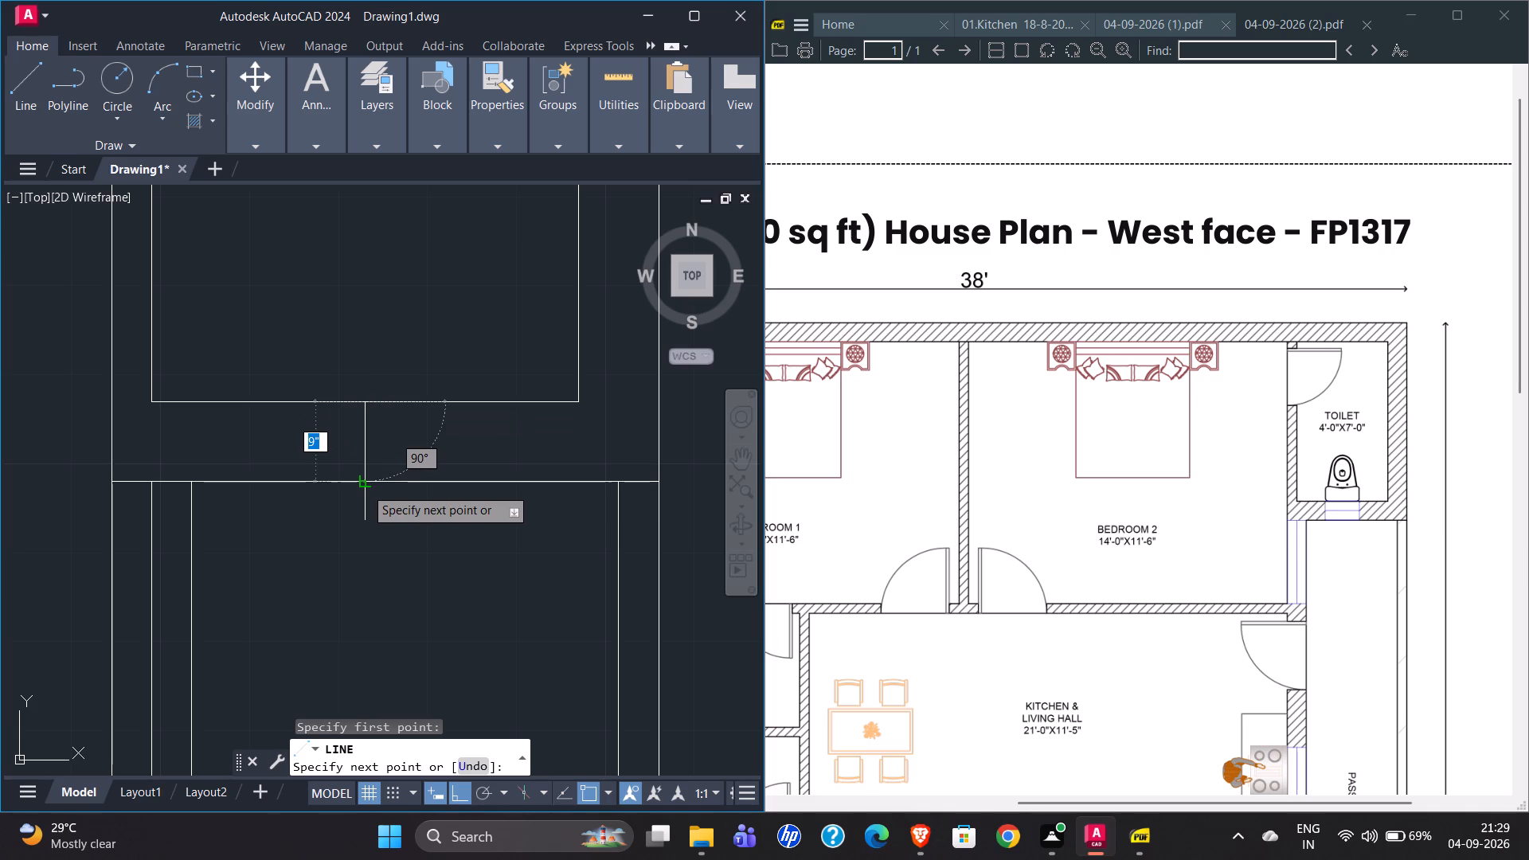
pyautogui.click(365, 487)
pyautogui.press('Escape')
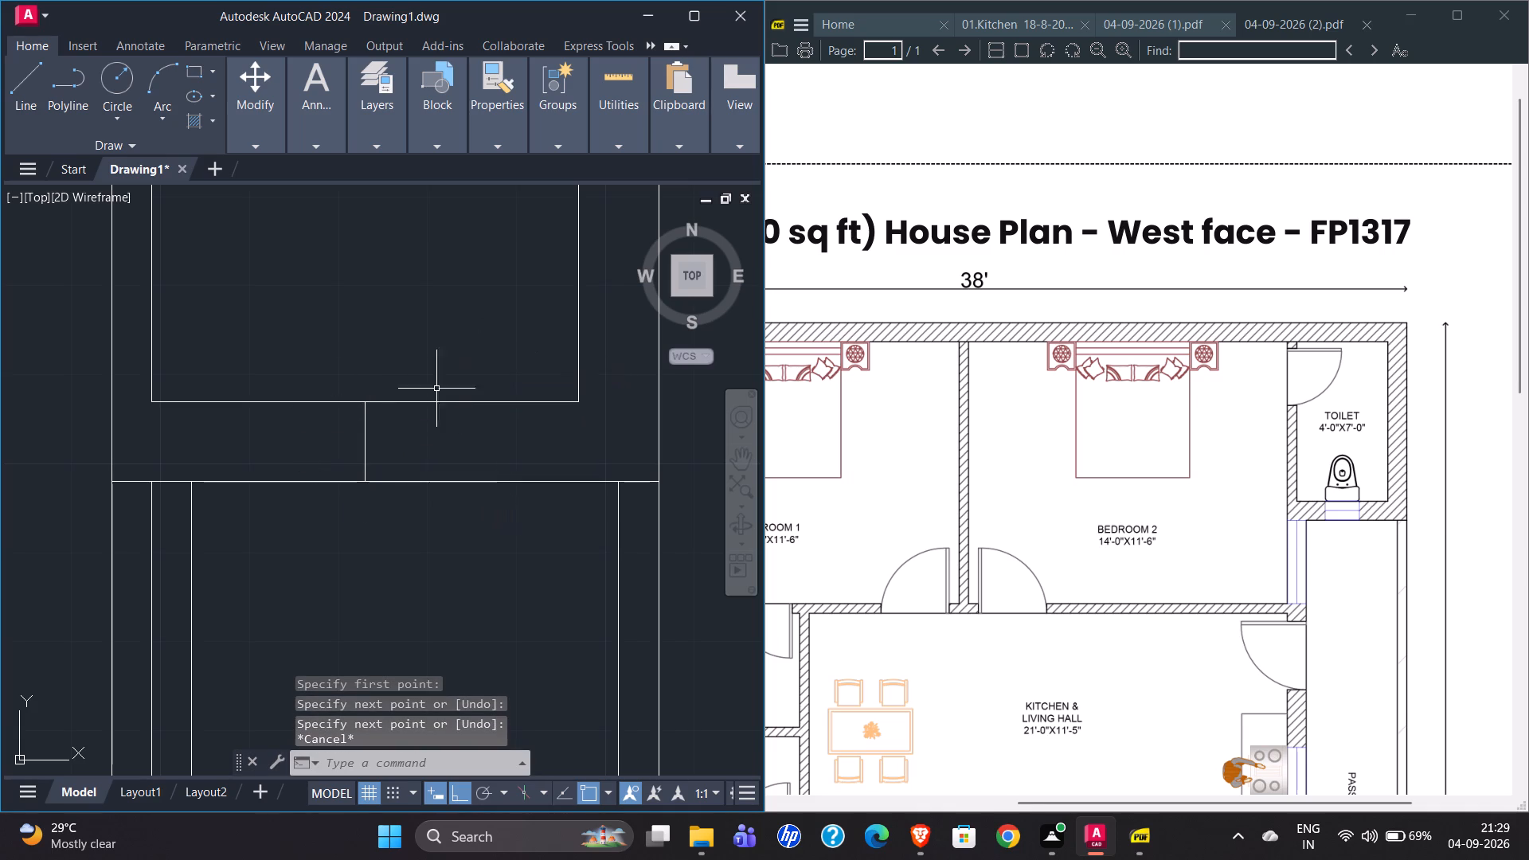
pyautogui.scroll(-3, 393, 455)
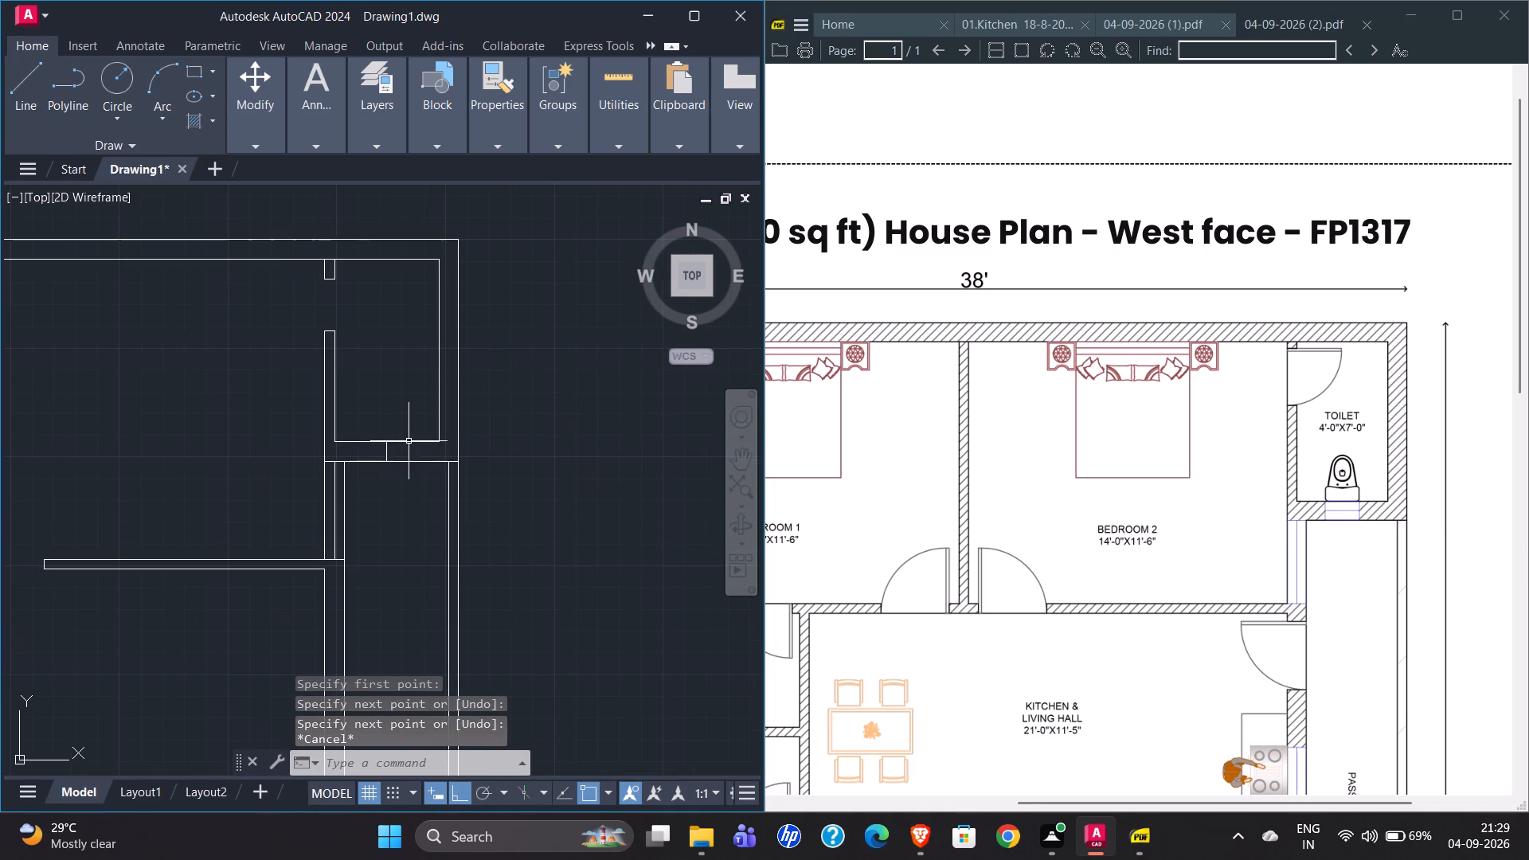
# Copy both door jamb lines from the north wall of the upper 7'x5' toilet straight down to the lower 7'x5' toilet's south wall.
pyautogui.scroll(-2, 430, 273)
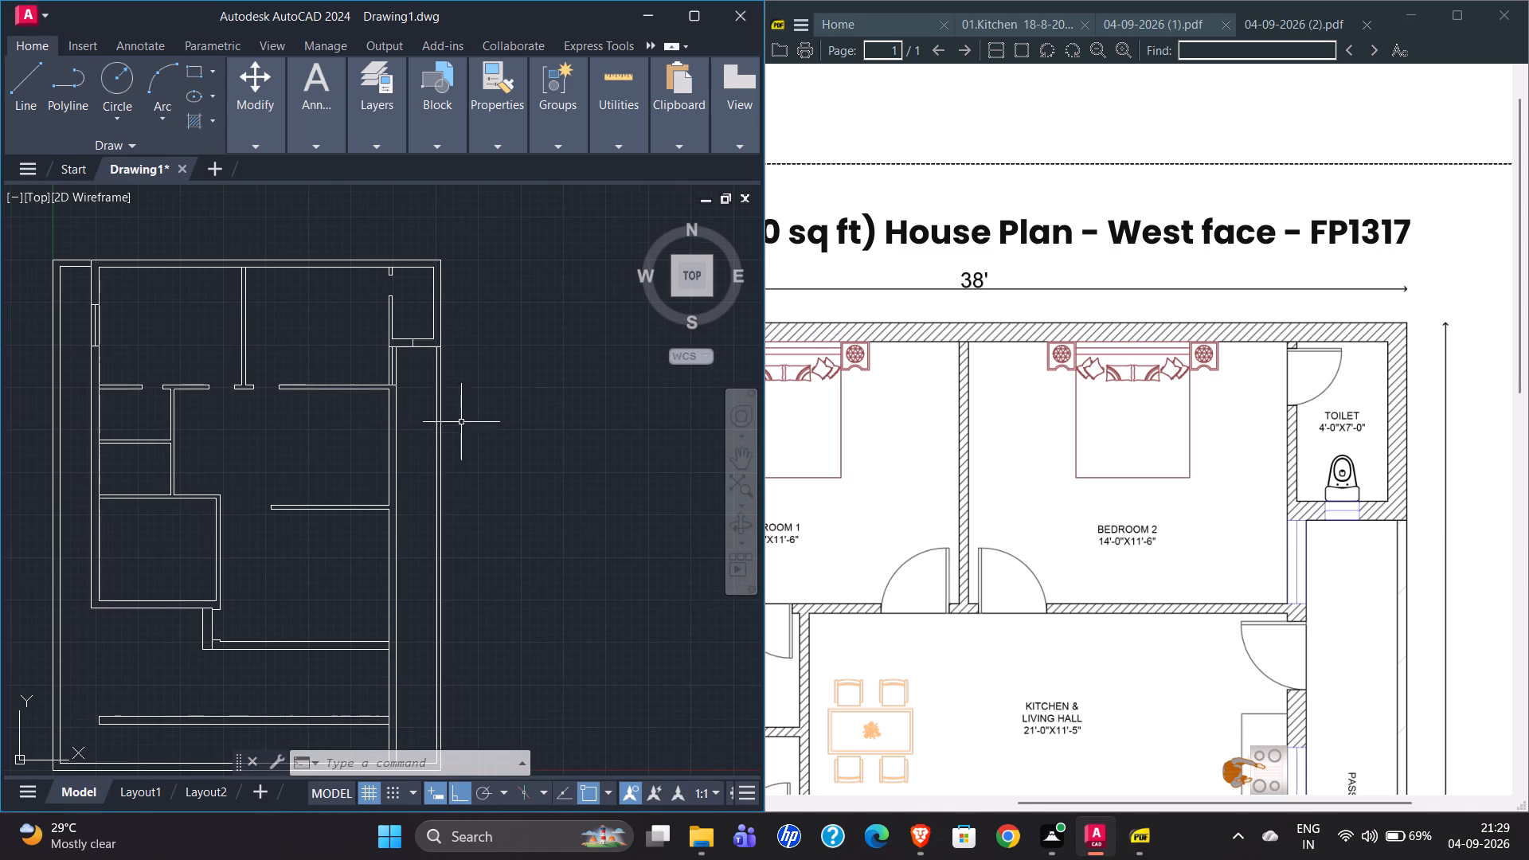
pyautogui.scroll(-3, 1290, 529)
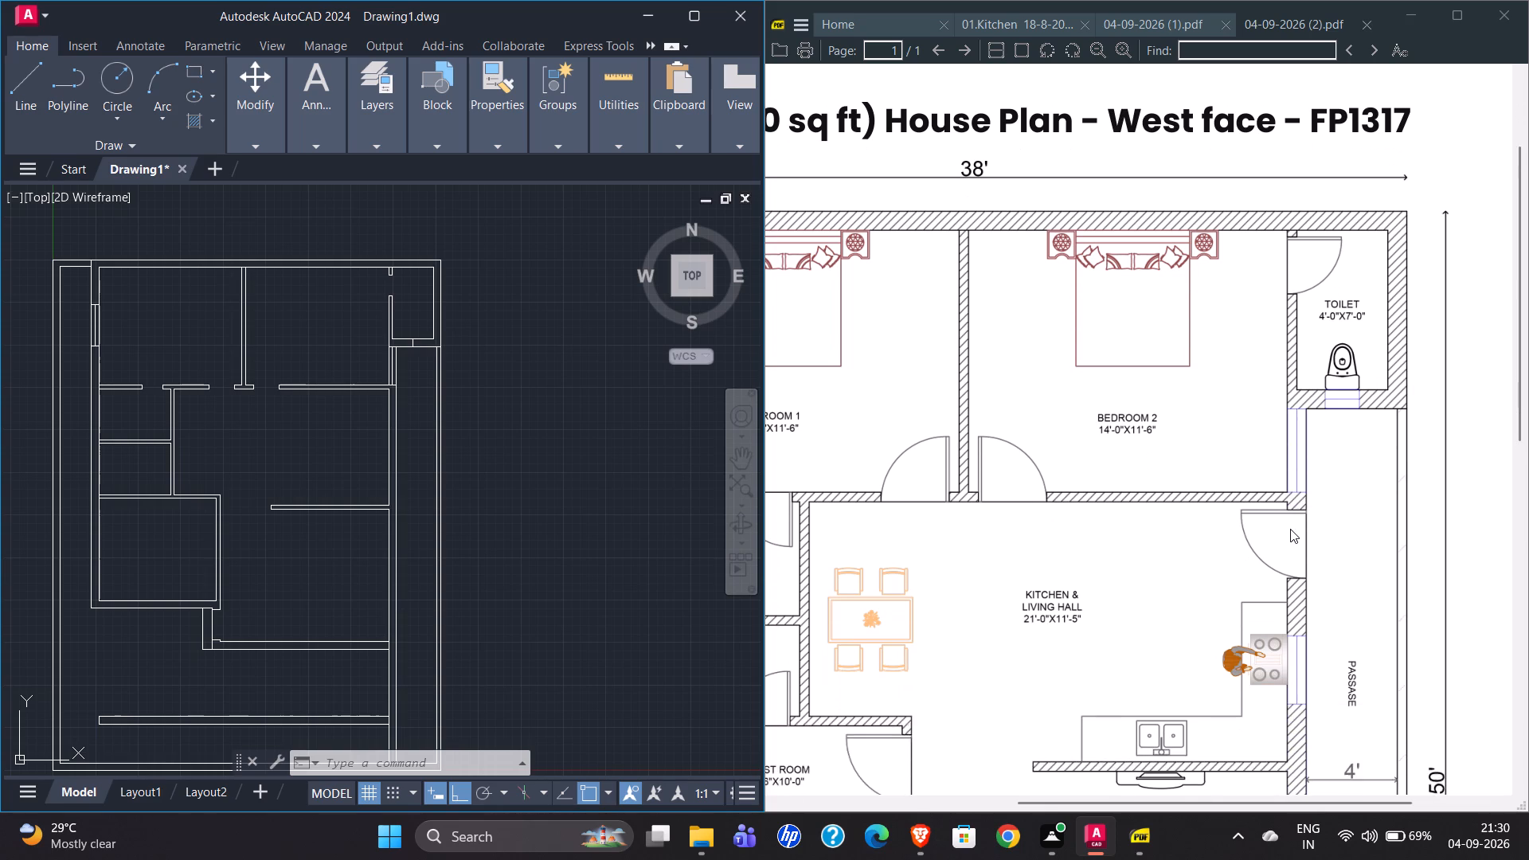
pyautogui.scroll(-1, 1290, 529)
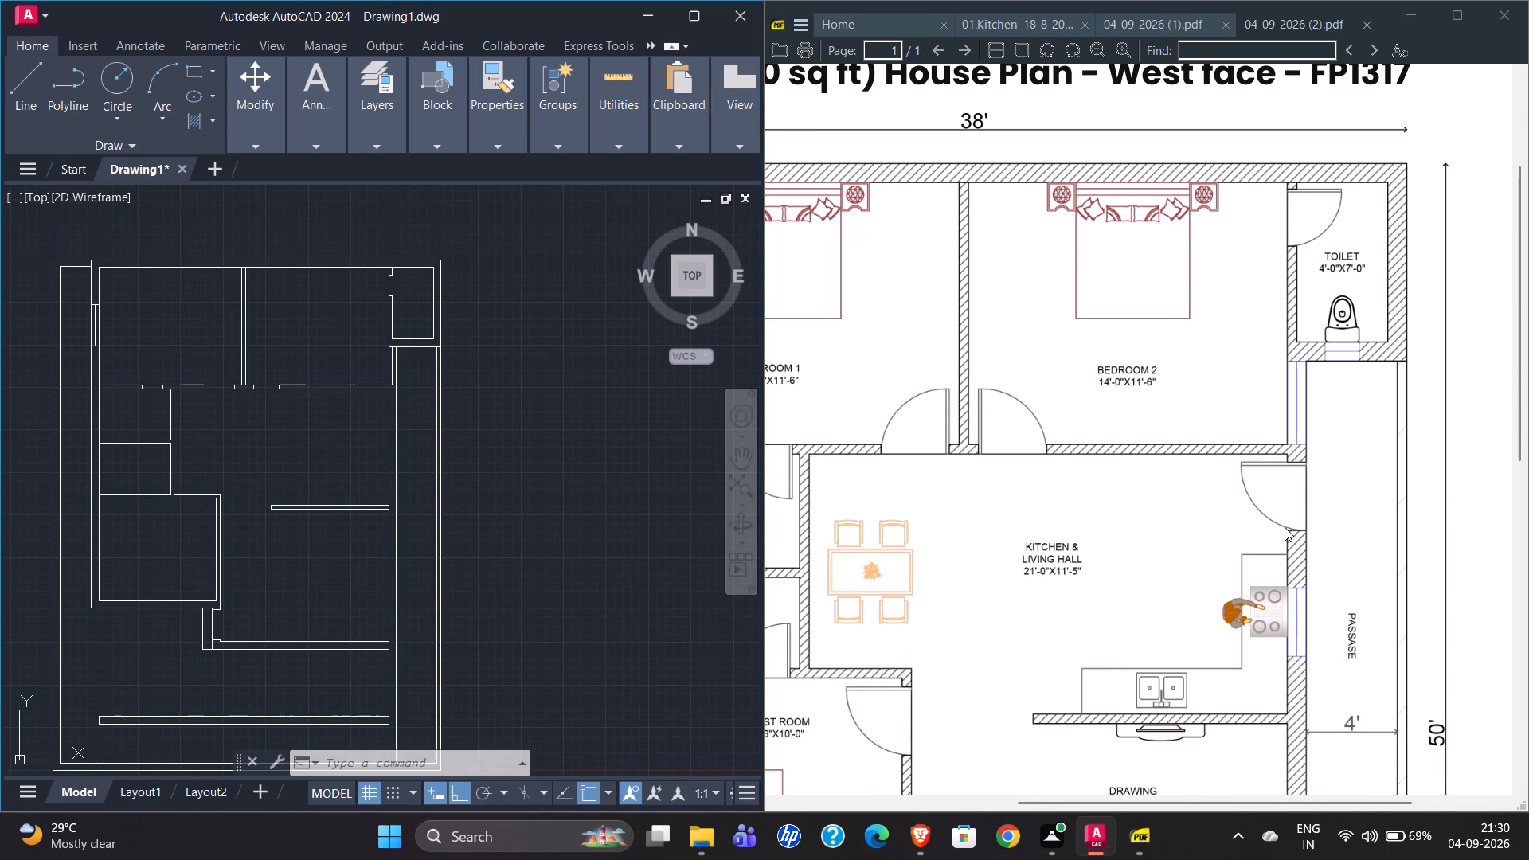
pyautogui.hscroll(-5, 1282, 413)
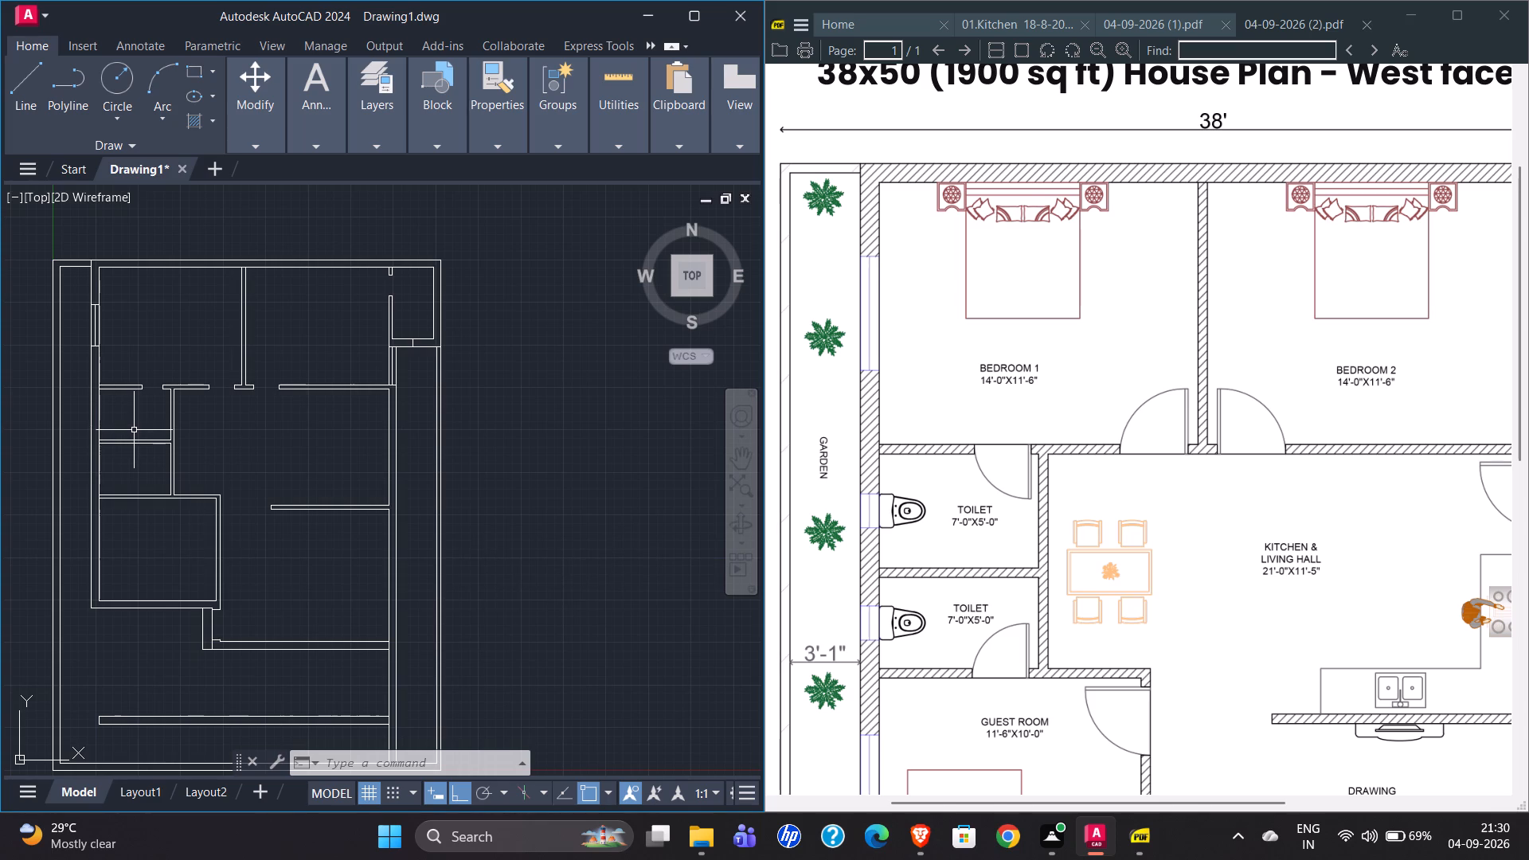
pyautogui.scroll(4, 139, 399)
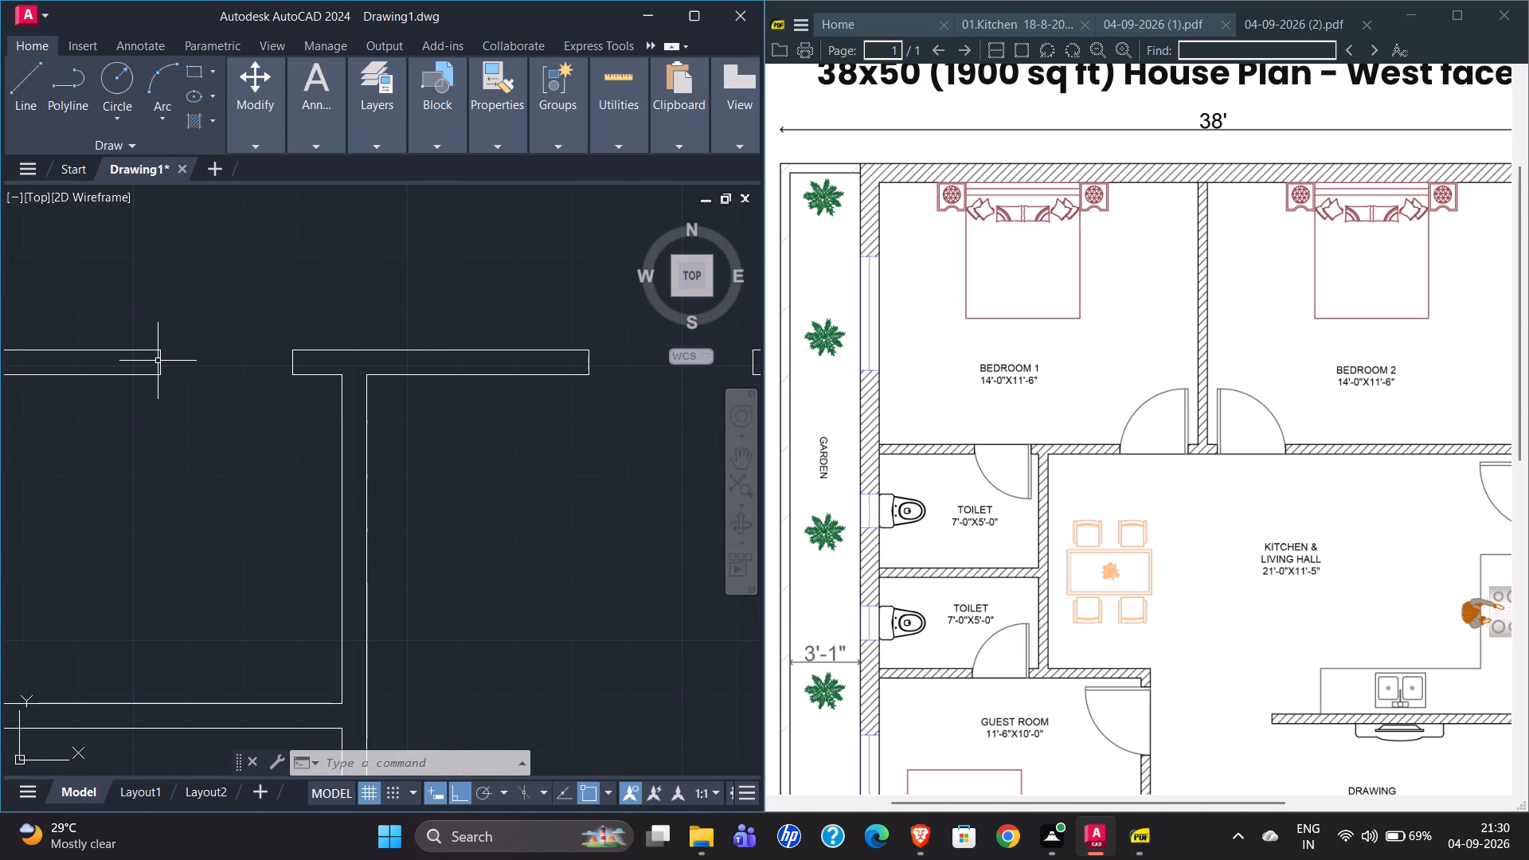
pyautogui.click(158, 361)
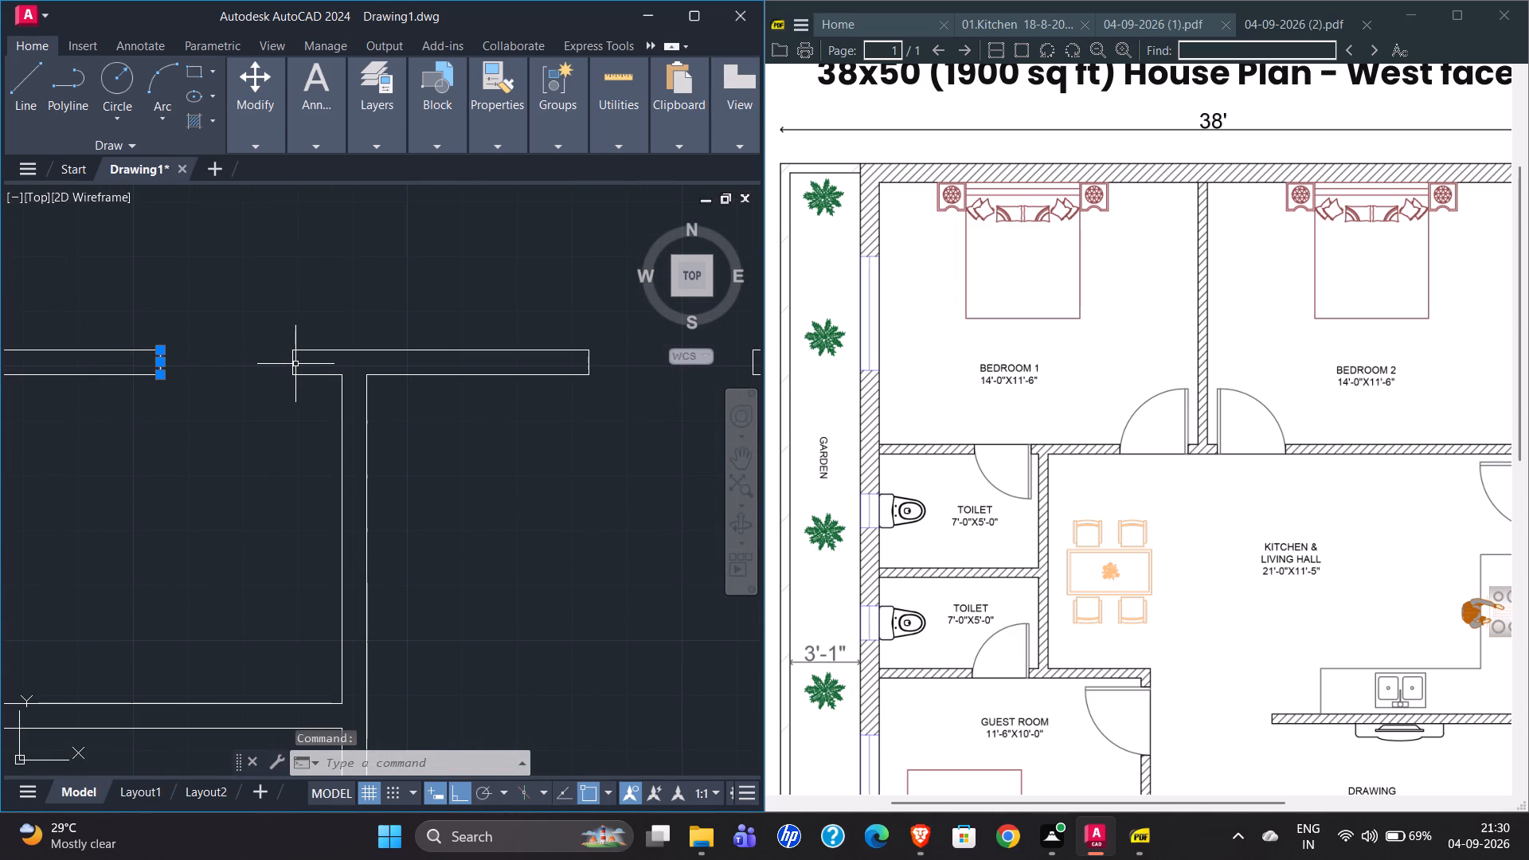
pyautogui.click(295, 364)
pyautogui.click(291, 366)
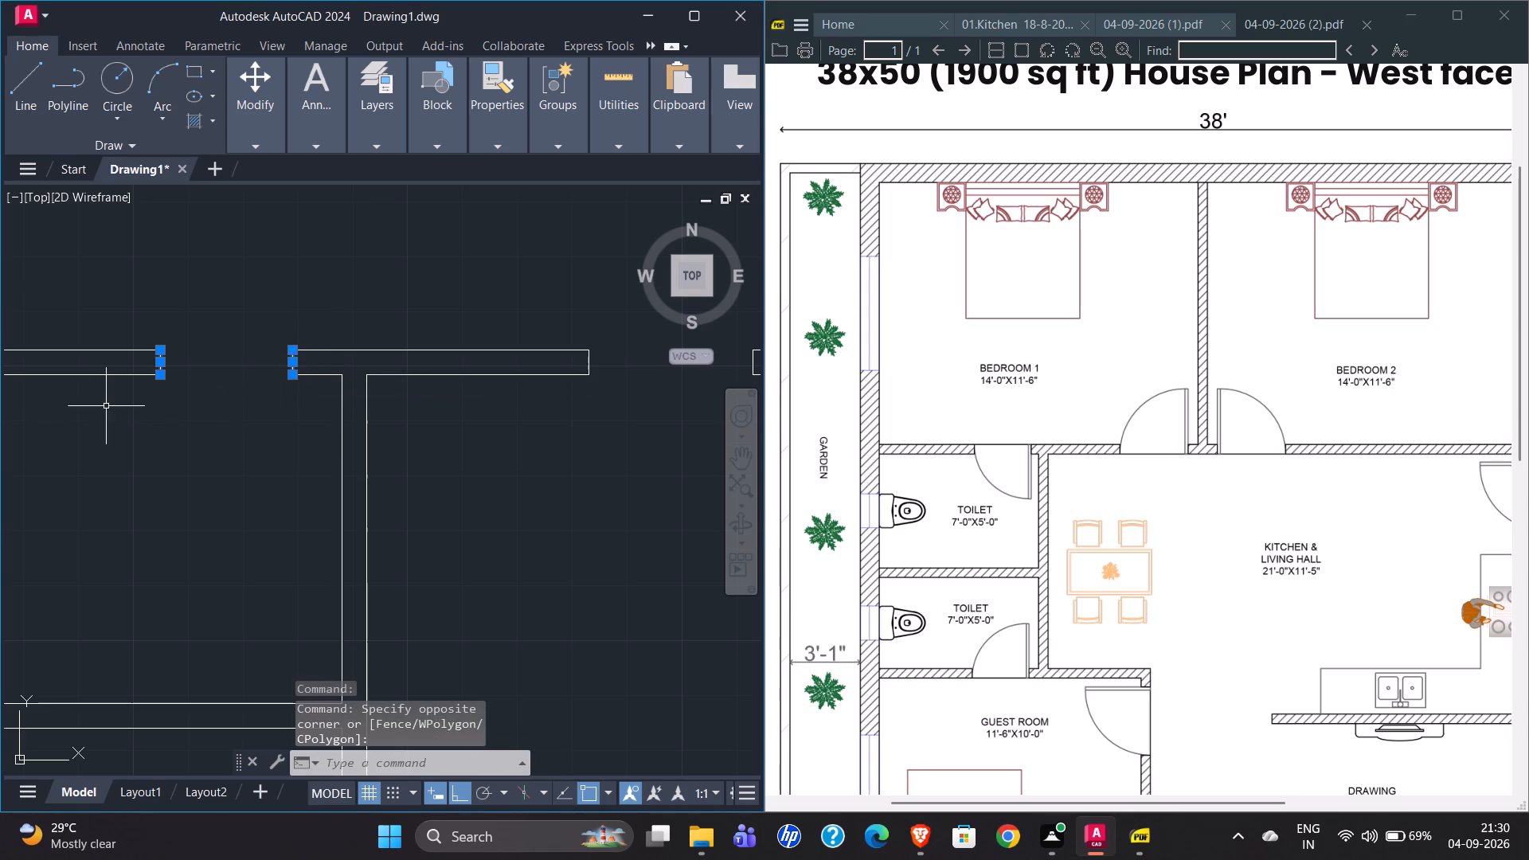
pyautogui.write('CO')
pyautogui.press('Return')
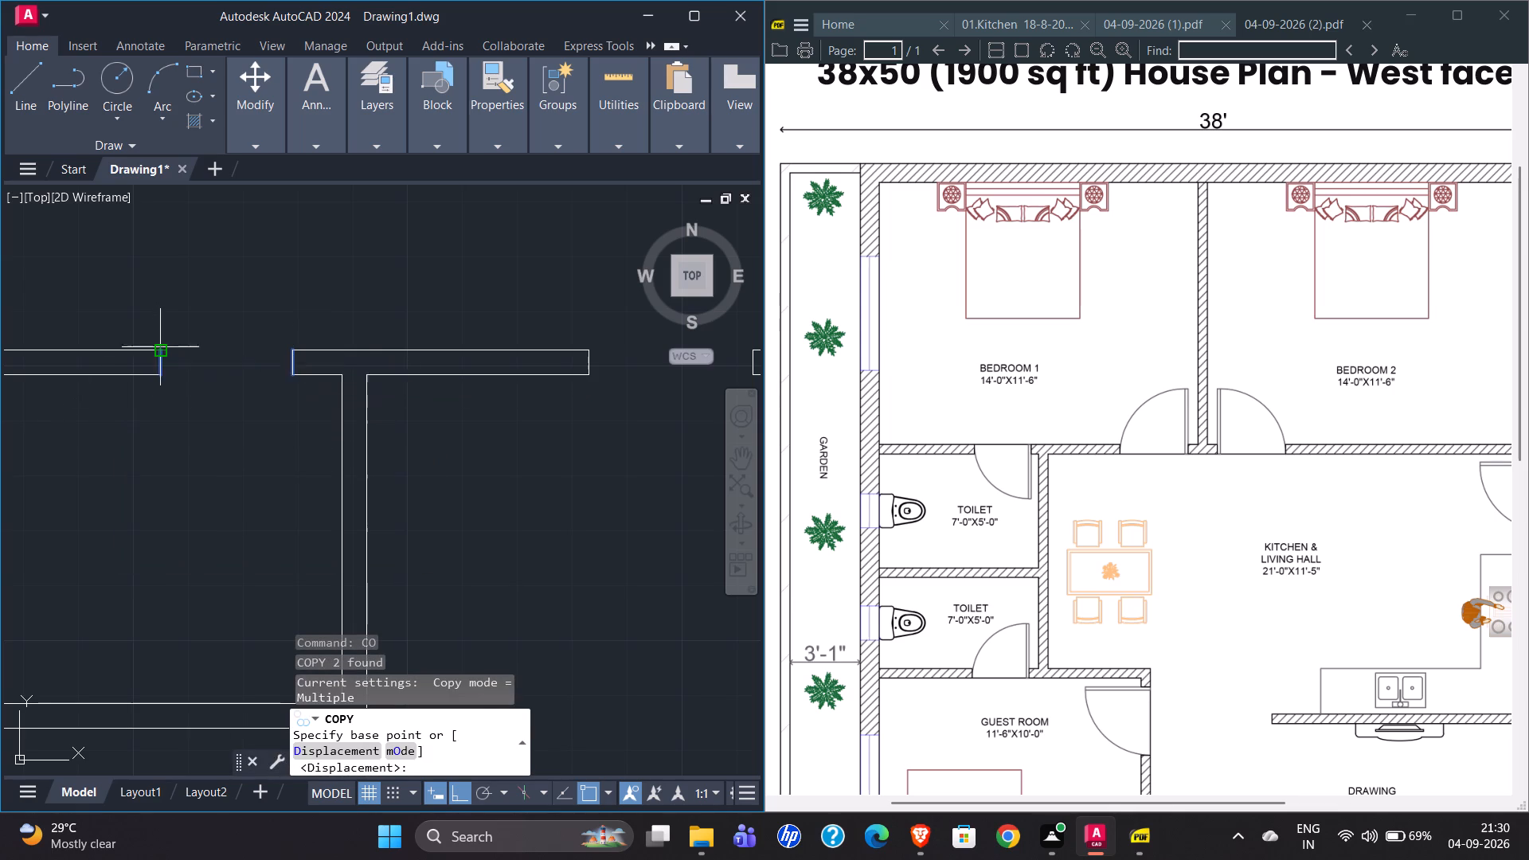
pyautogui.click(162, 350)
pyautogui.scroll(-2, 164, 313)
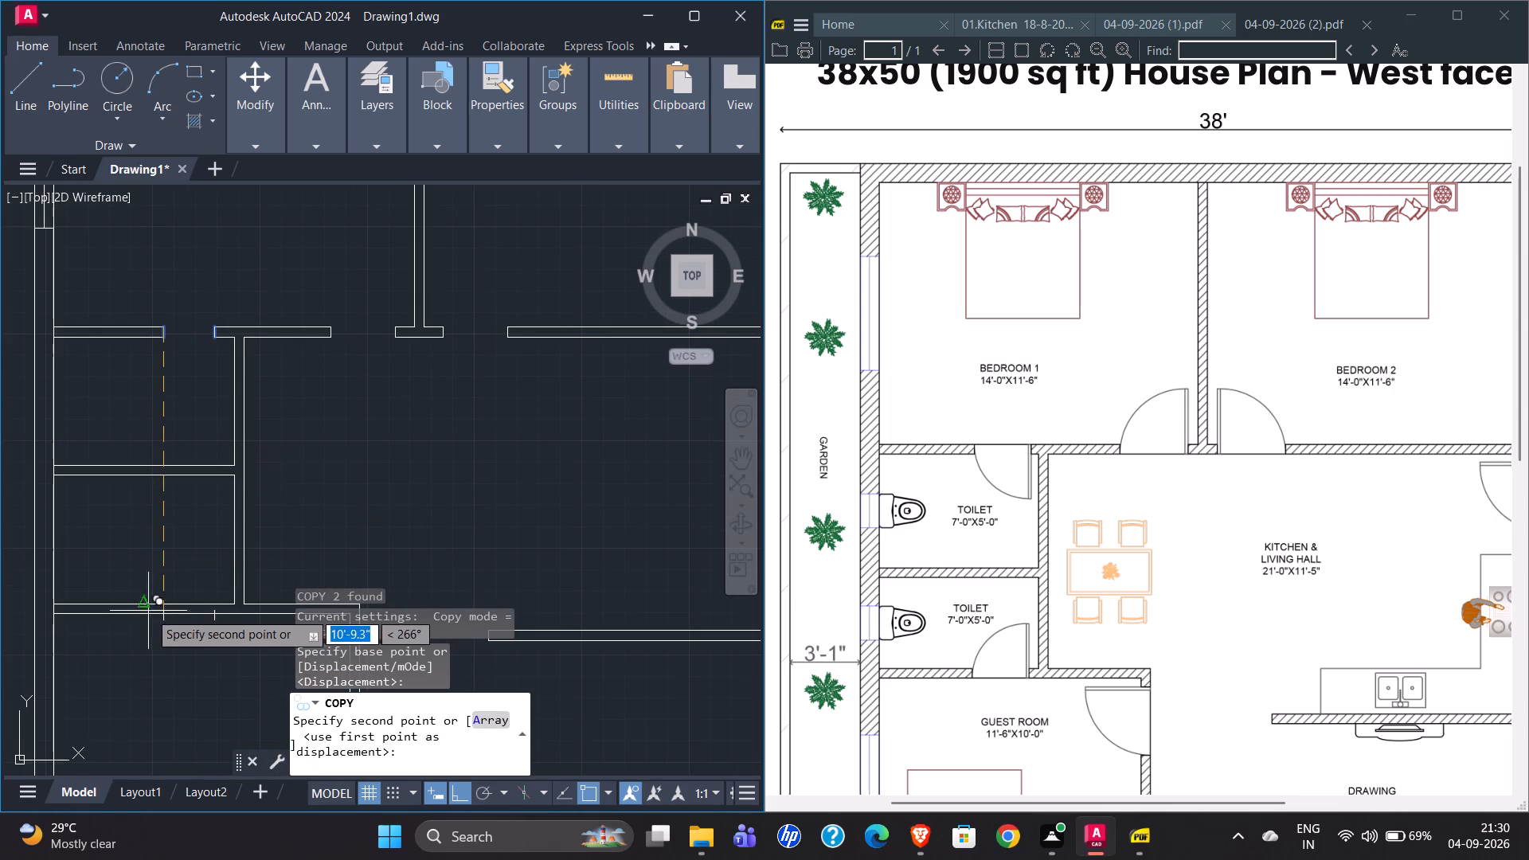
pyautogui.scroll(2, 158, 612)
pyautogui.click(172, 593)
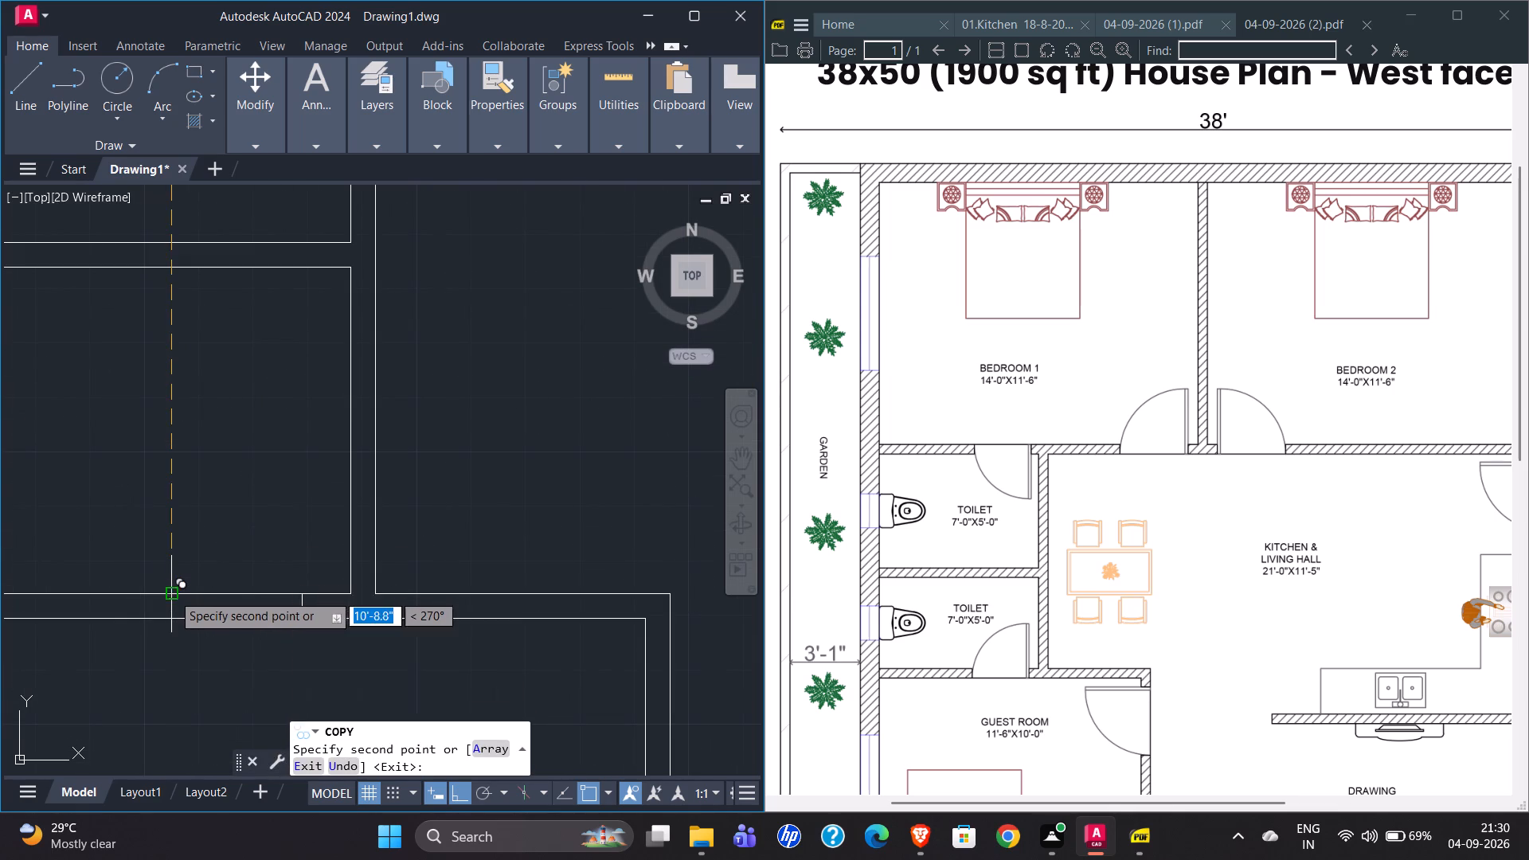
pyautogui.scroll(-1, 229, 467)
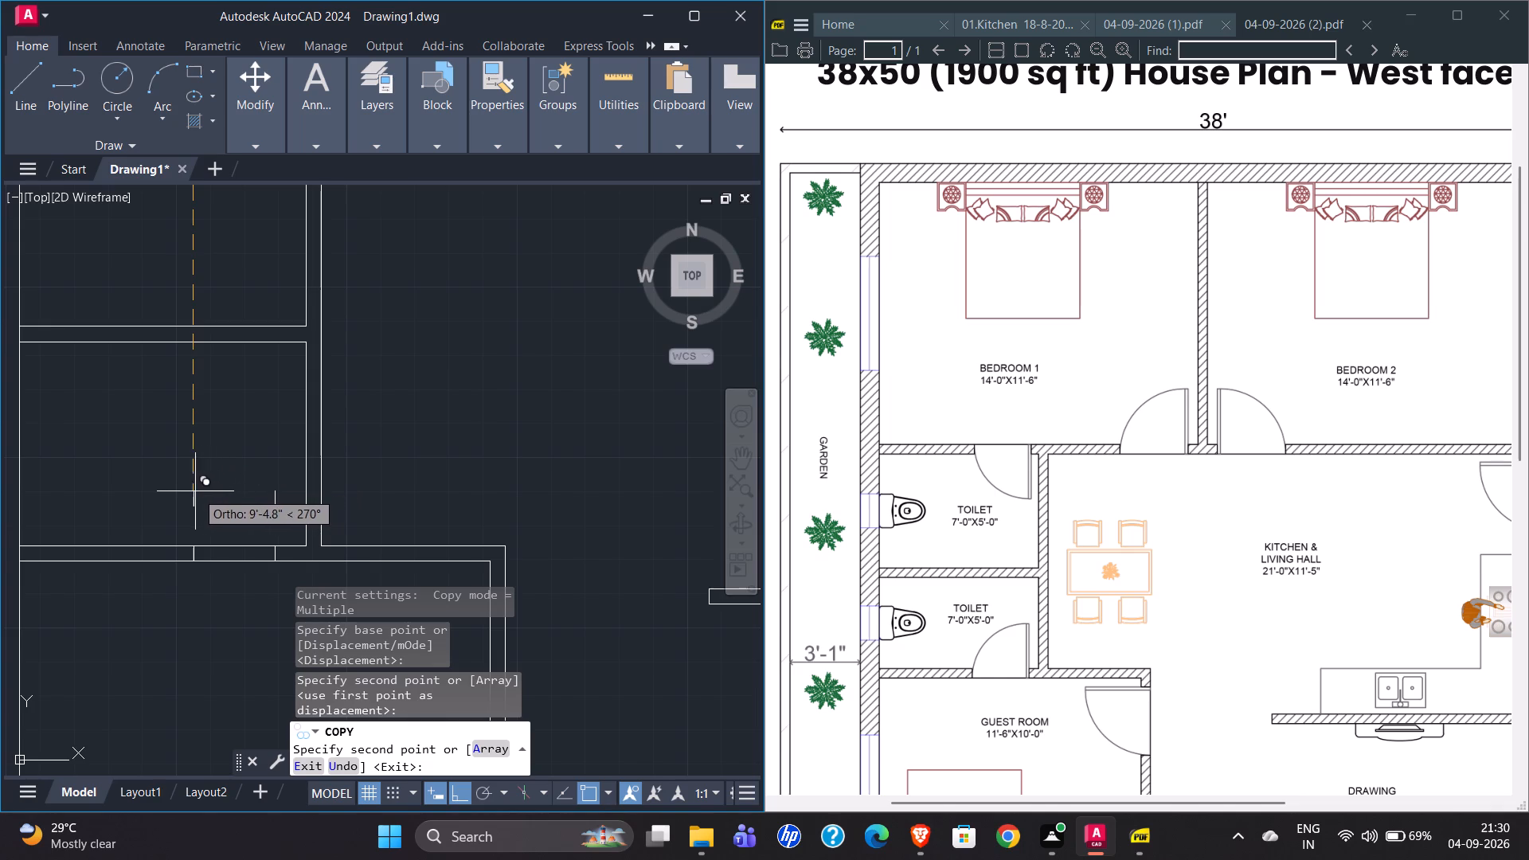
pyautogui.scroll(-2, 178, 489)
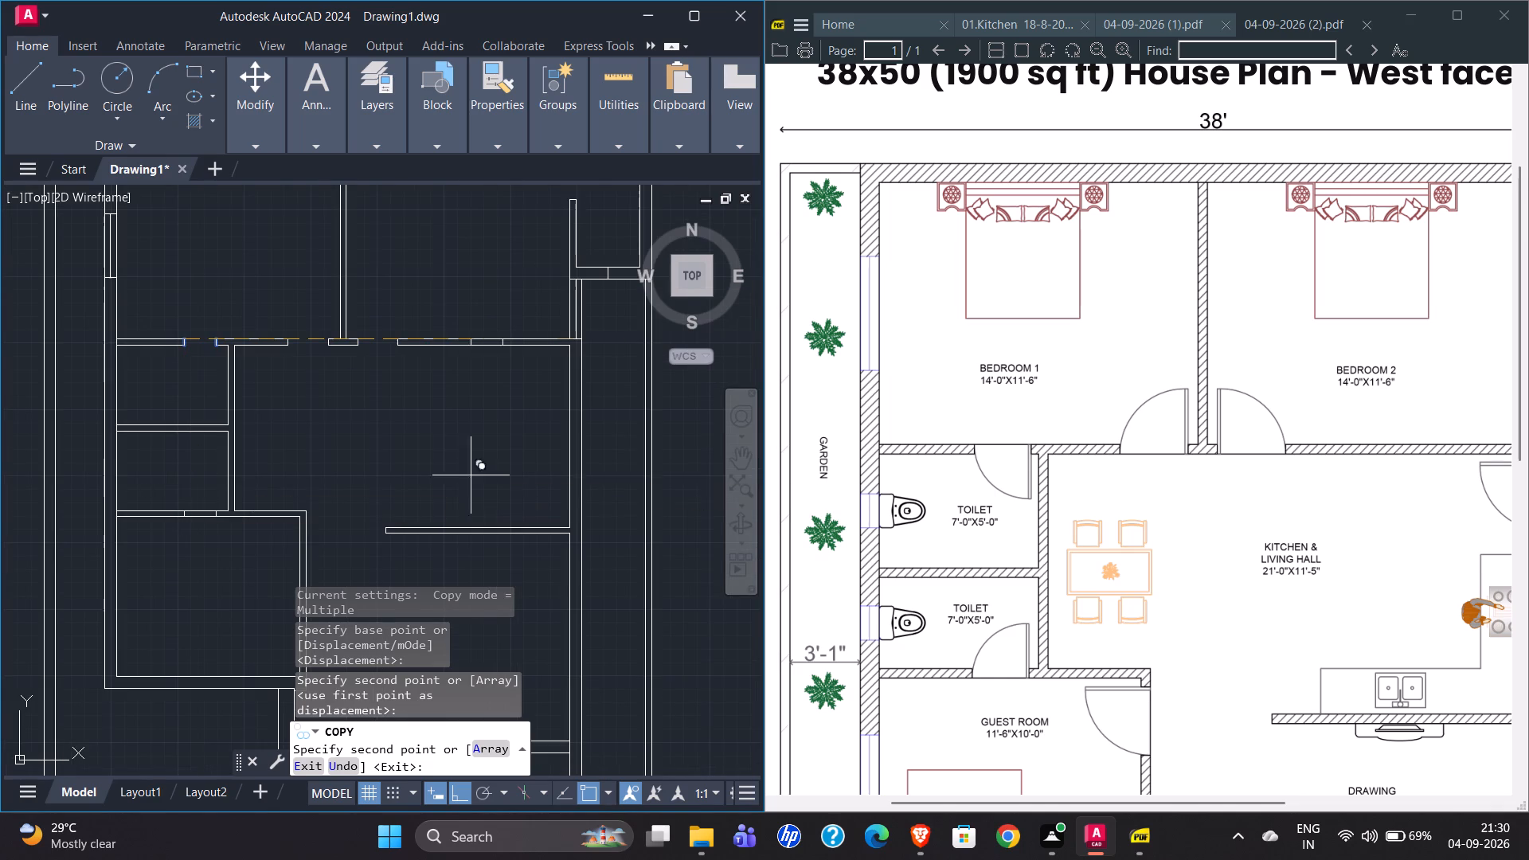
pyautogui.hscroll(4, 1195, 443)
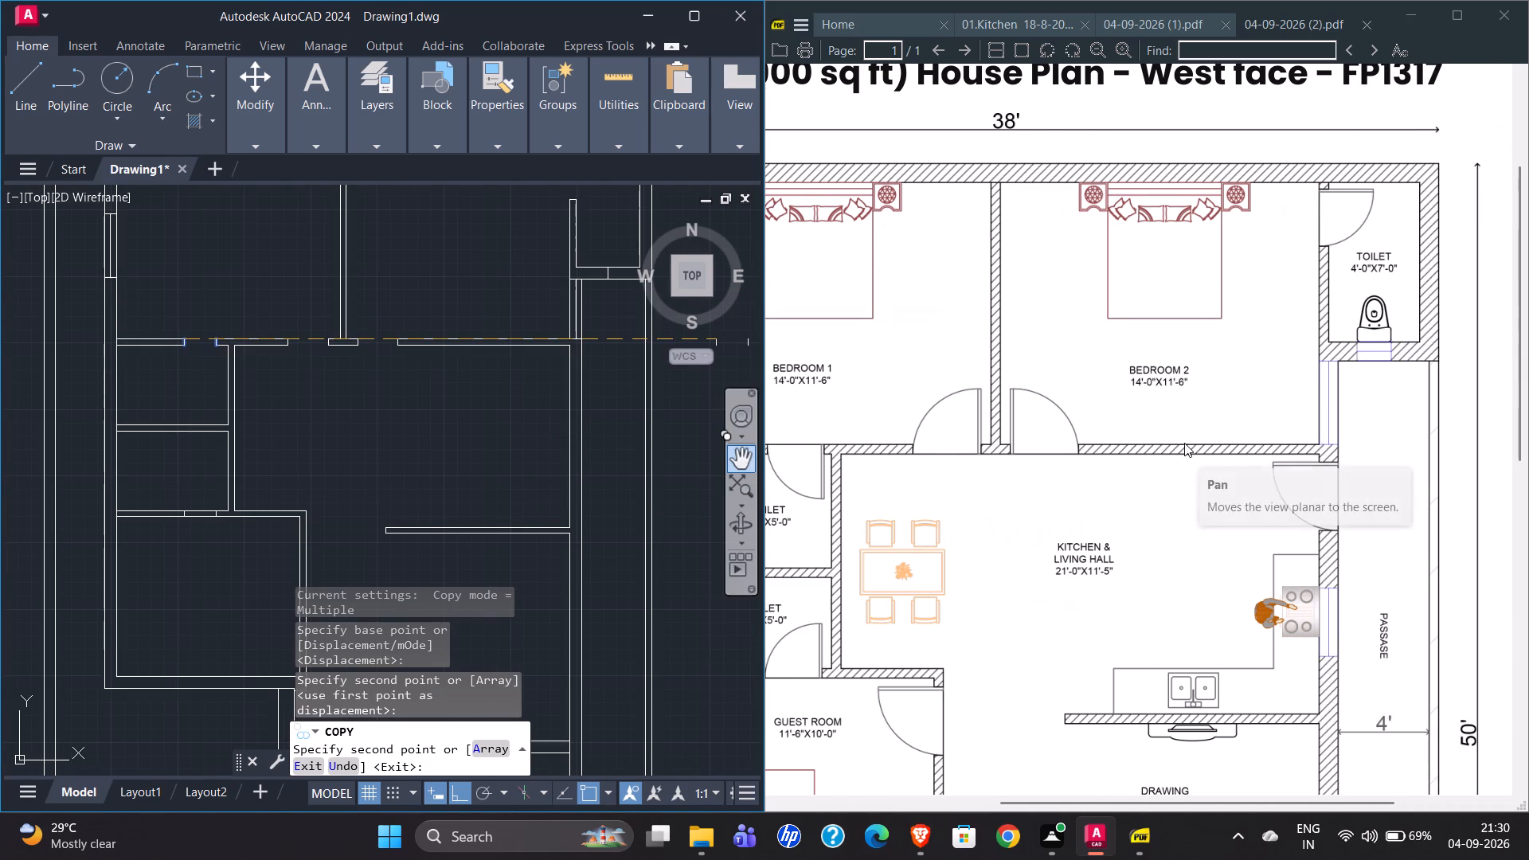
pyautogui.hscroll(-1, 1183, 443)
pyautogui.hscroll(1, 1162, 442)
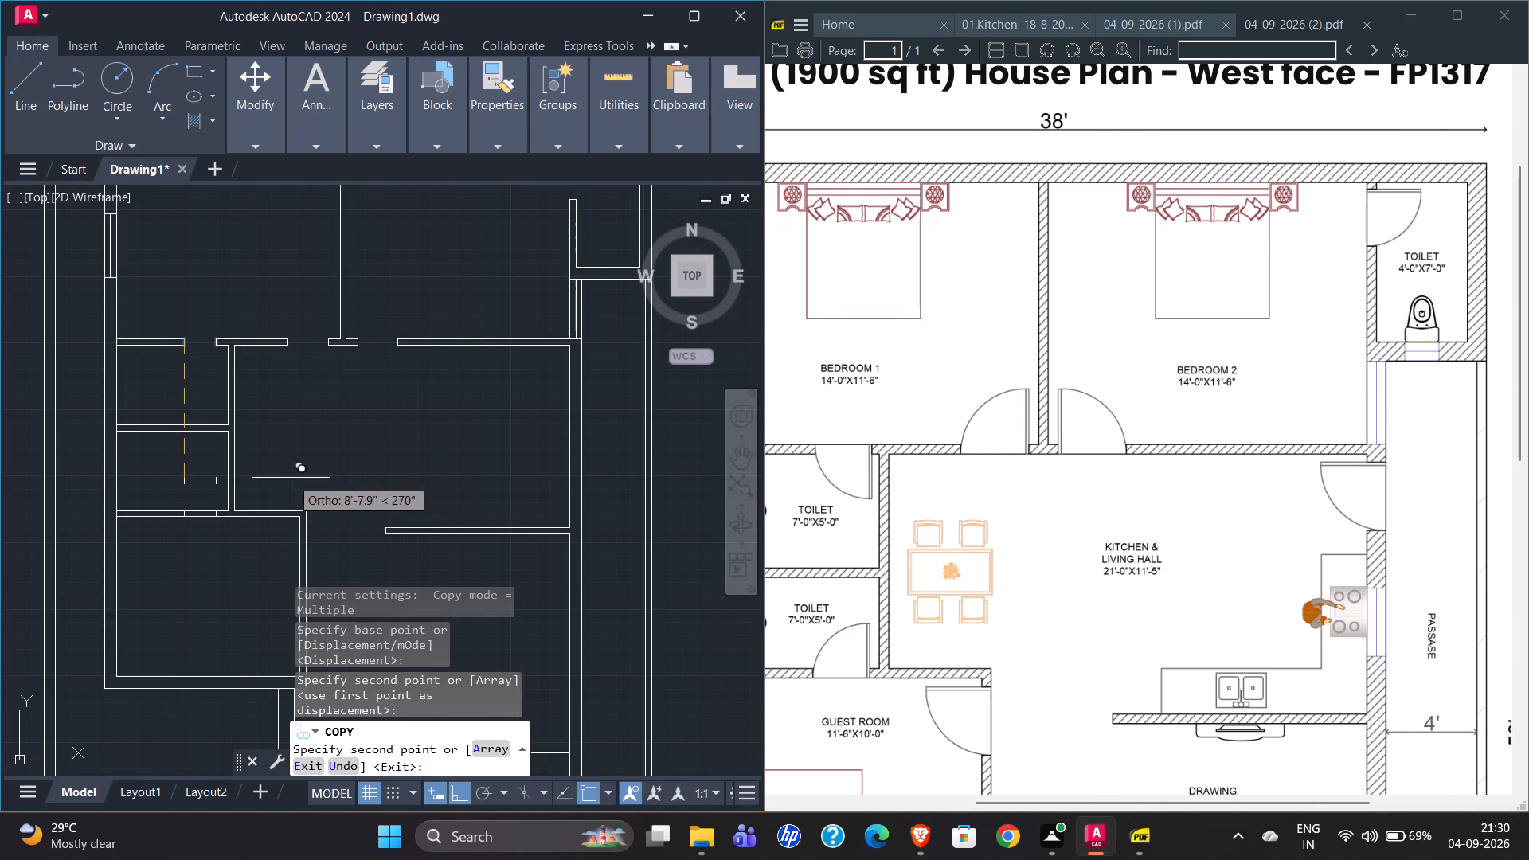
pyautogui.press('Escape')
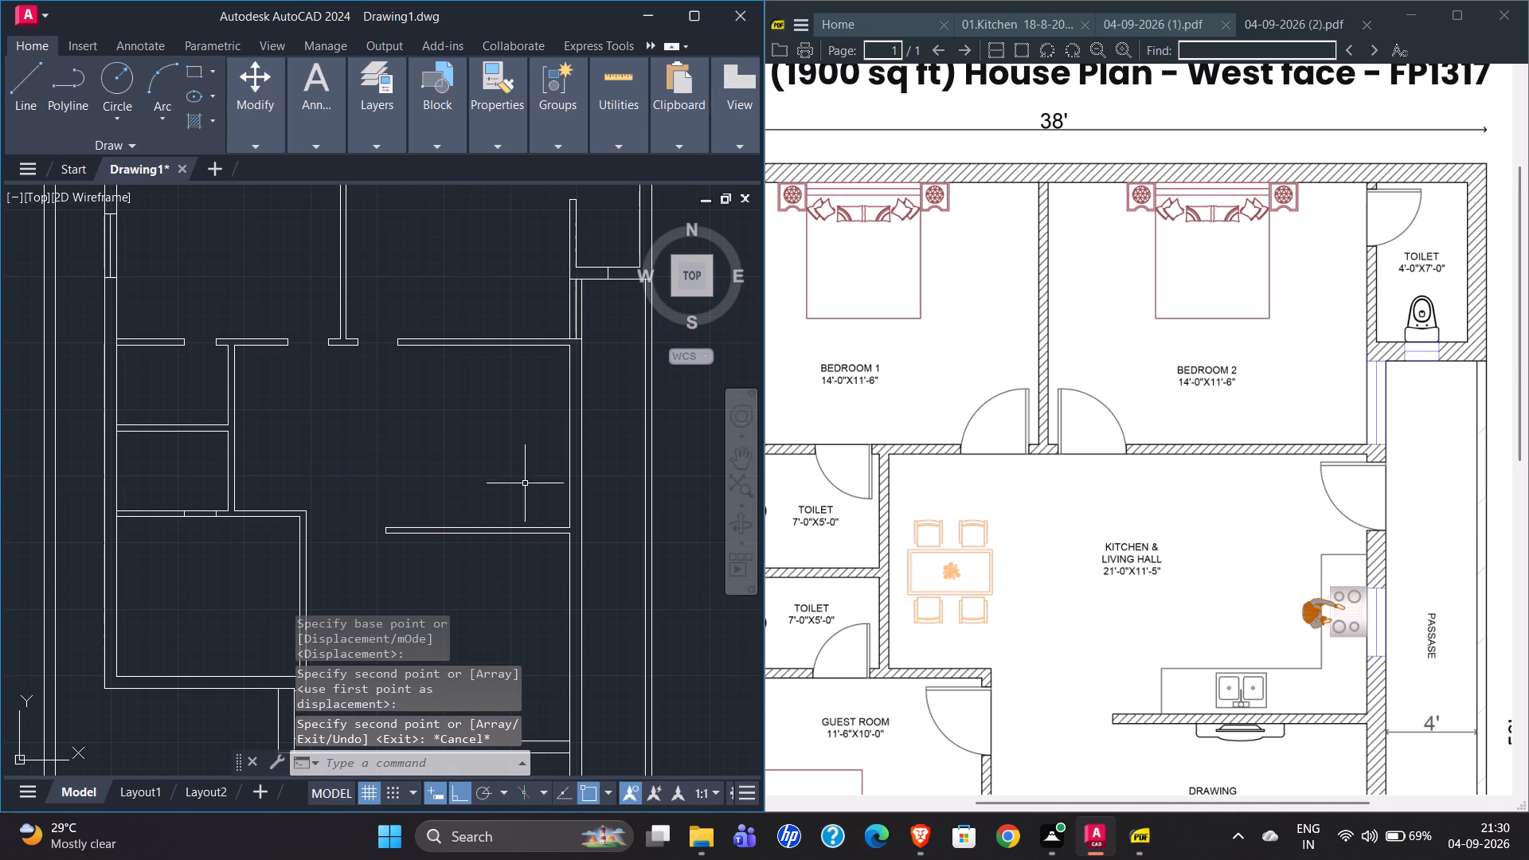
# Draw a line across the living hall's east wall, 6" south of the hall's inner northeast corner.
pyautogui.scroll(2, 612, 342)
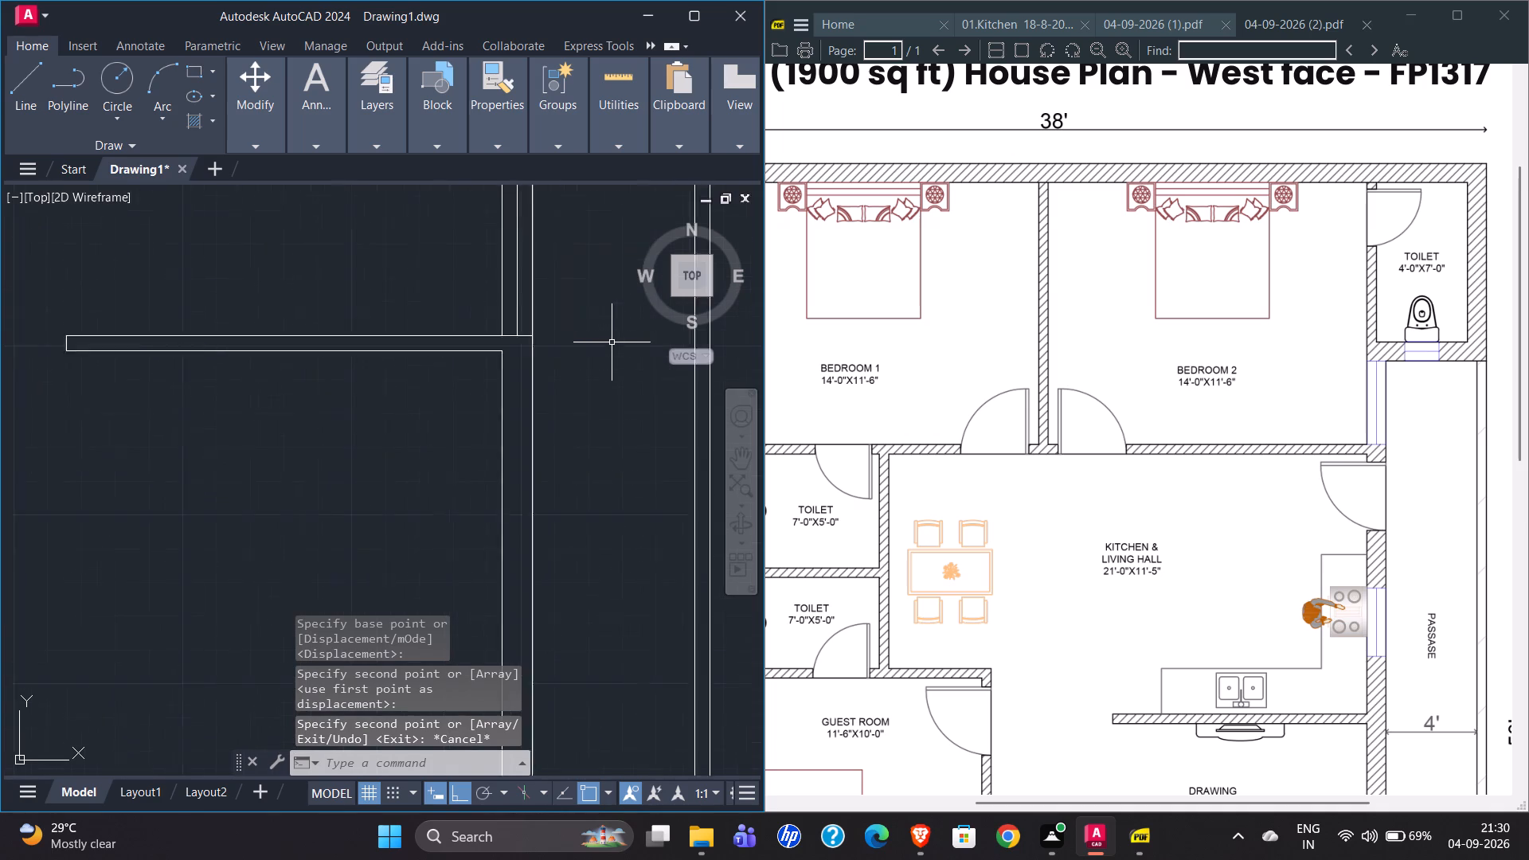
pyautogui.scroll(1, 612, 342)
pyautogui.click(32, 93)
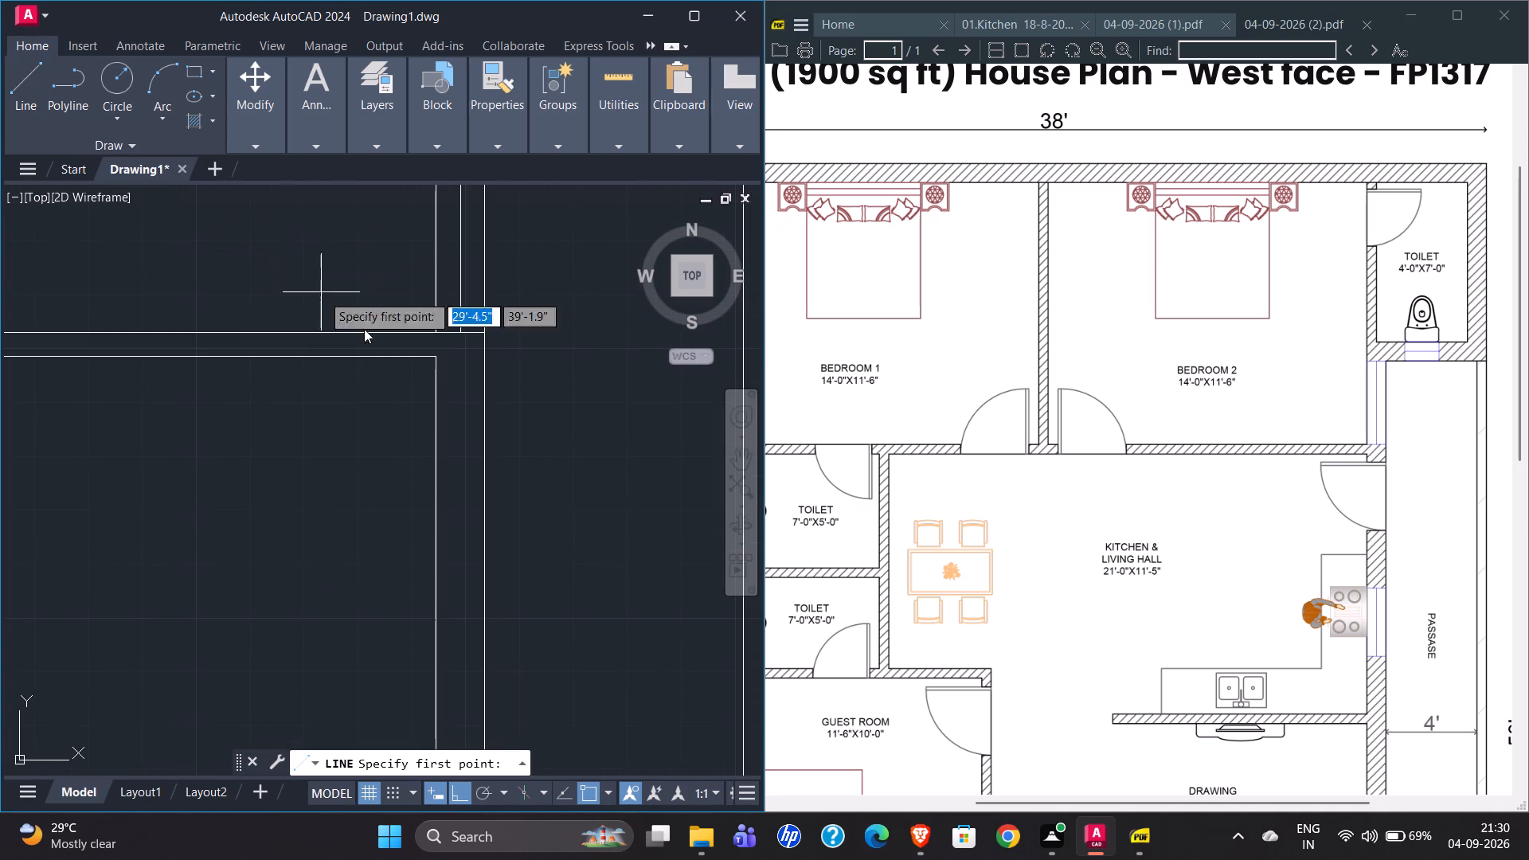
pyautogui.write('TK')
pyautogui.press('Return')
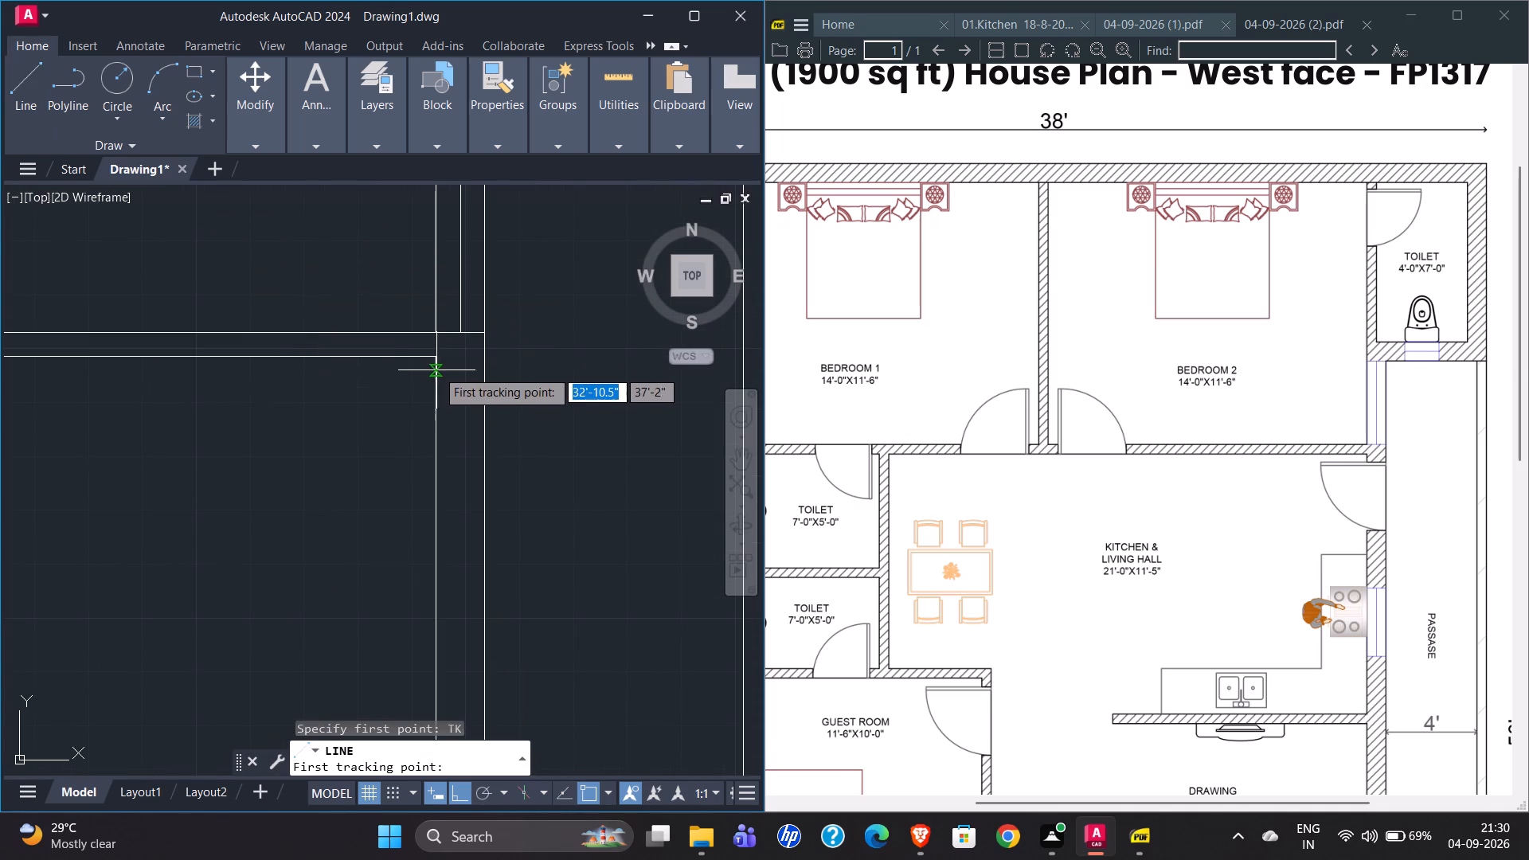
pyautogui.click(434, 357)
pyautogui.press('6')
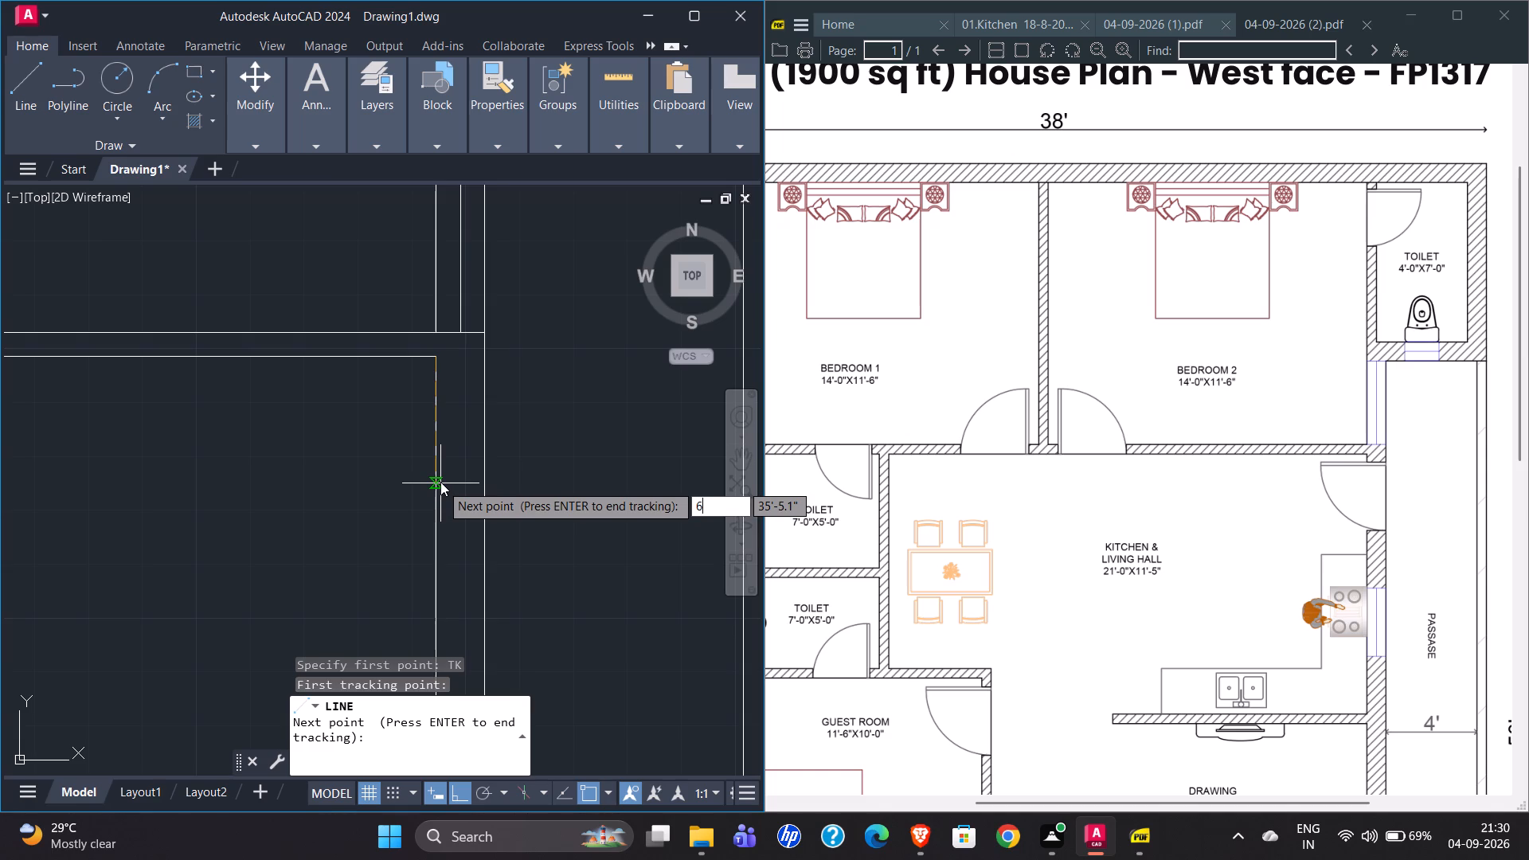
pyautogui.hotkey('shift', '"')
pyautogui.press('Return')
pyautogui.press('Return')
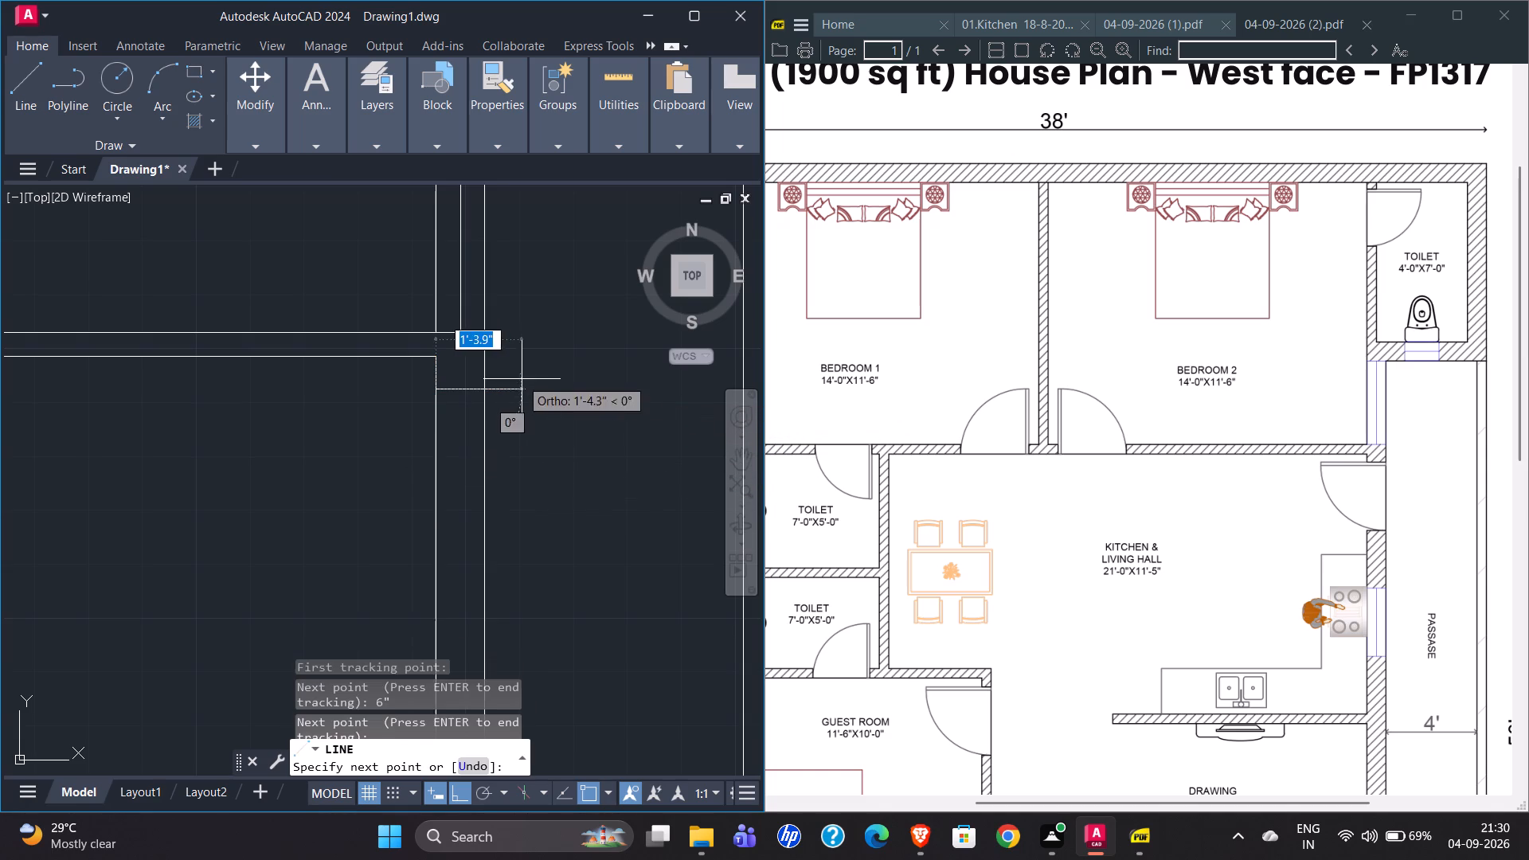
pyautogui.click(484, 384)
pyautogui.press('Escape')
# Offset that cross line 2'6" south along the east wall to mark the other side of the door opening.
pyautogui.click(467, 390)
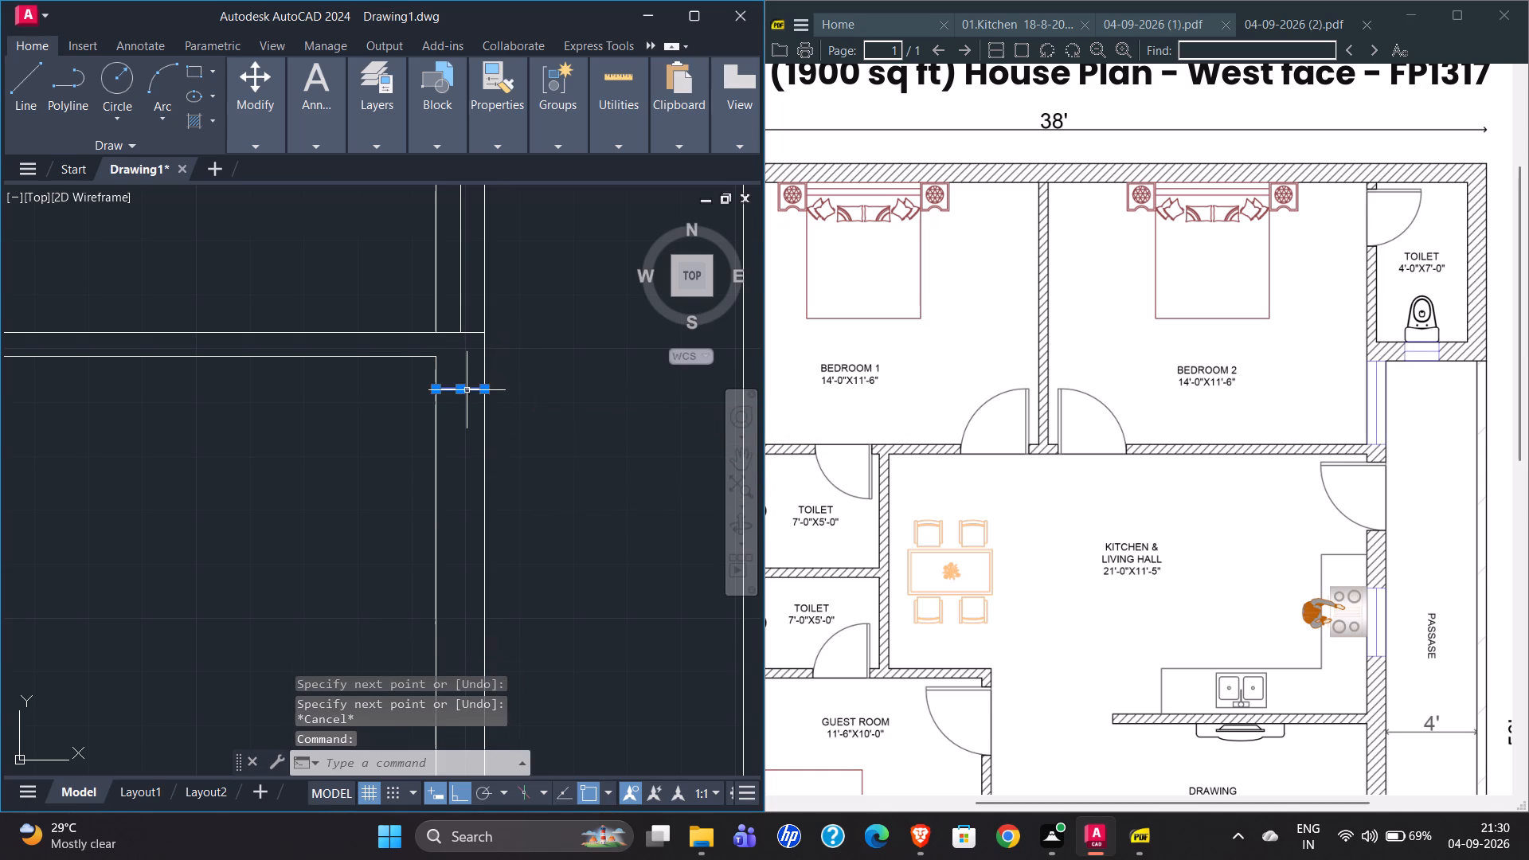
pyautogui.press('o')
pyautogui.press('Return')
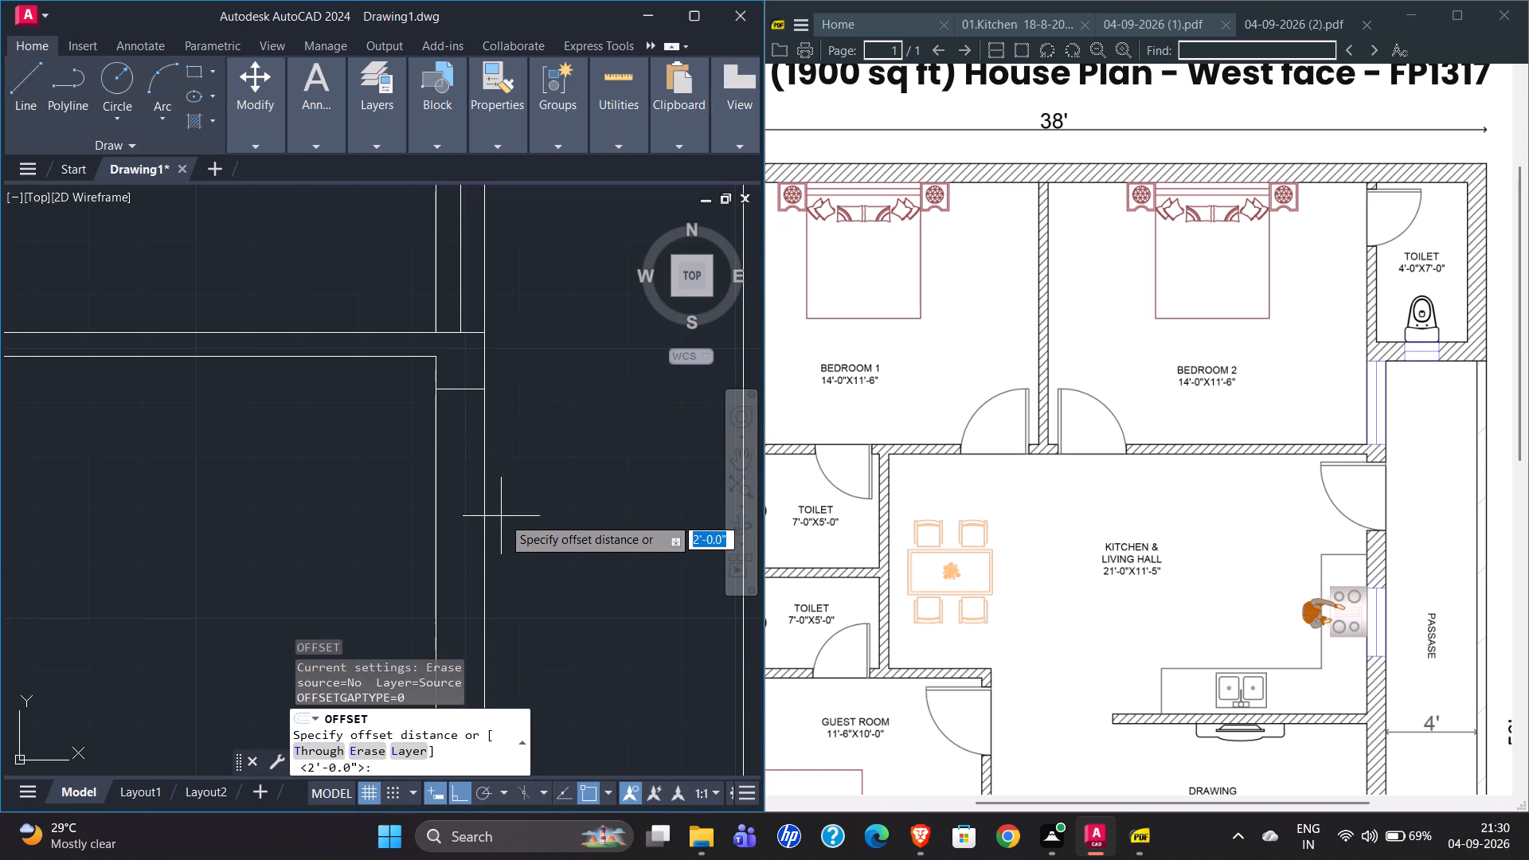
pyautogui.write('2\'6"')
pyautogui.press('Return')
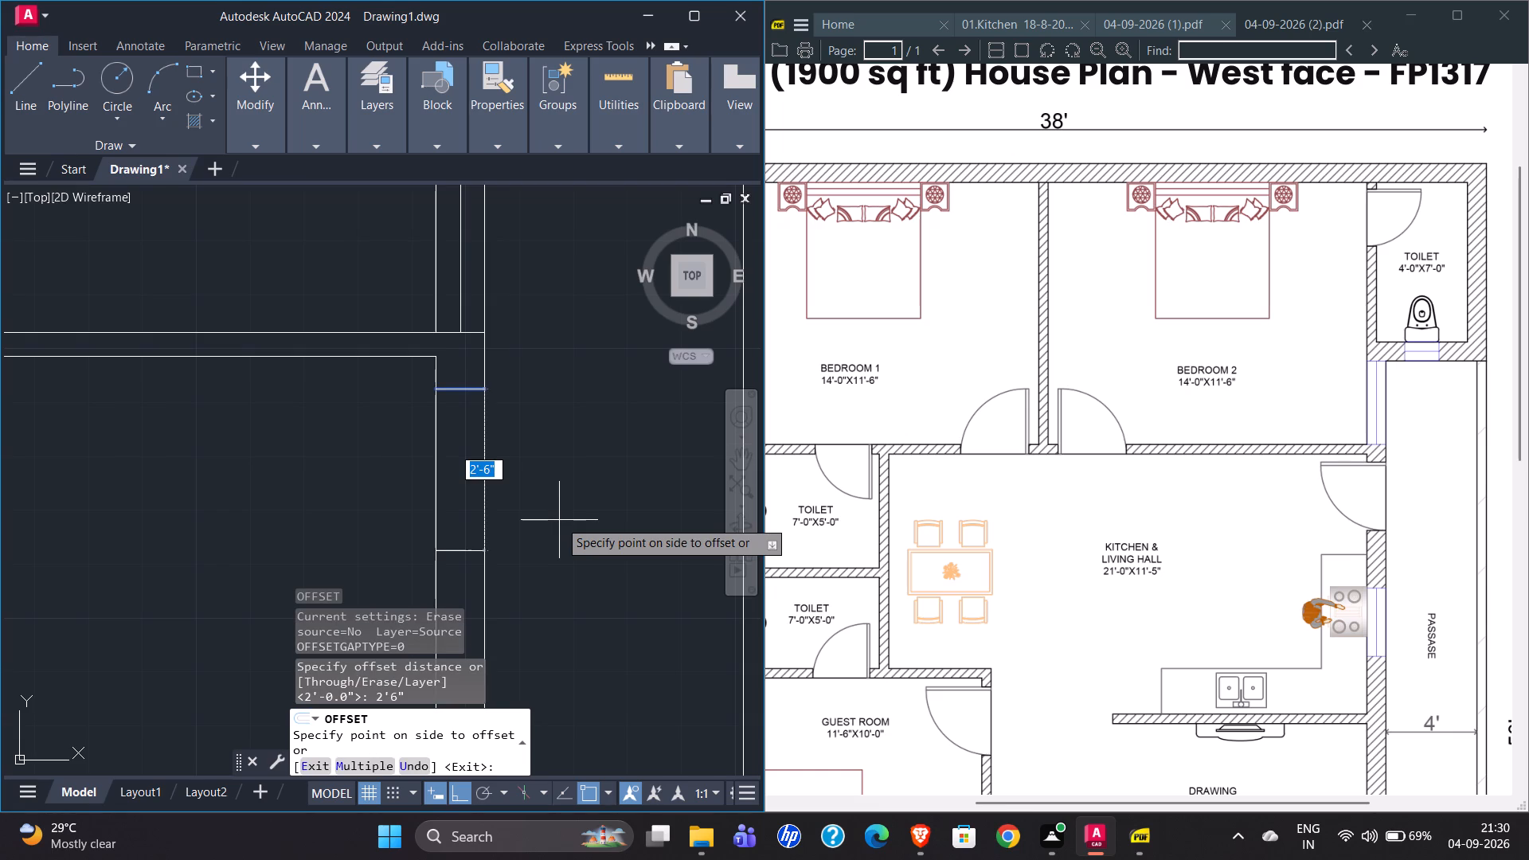
pyautogui.click(624, 526)
pyautogui.scroll(-3, 374, 416)
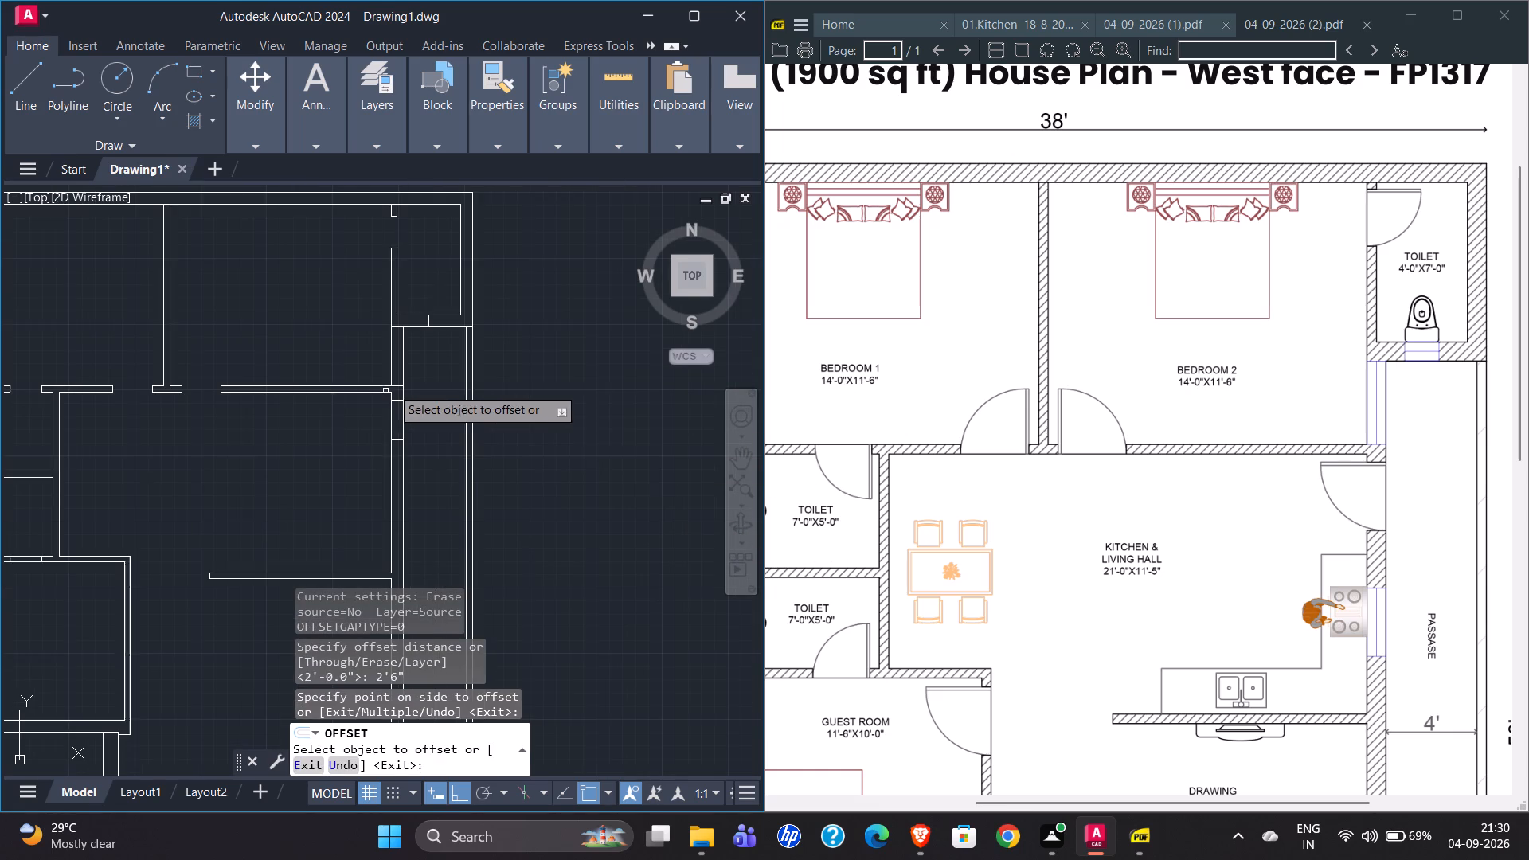
pyautogui.press('Escape')
# Trim both east wall lines between the two cross lines to open the doorway from the living hall to the passage.
pyautogui.write('TR')
pyautogui.press('Return')
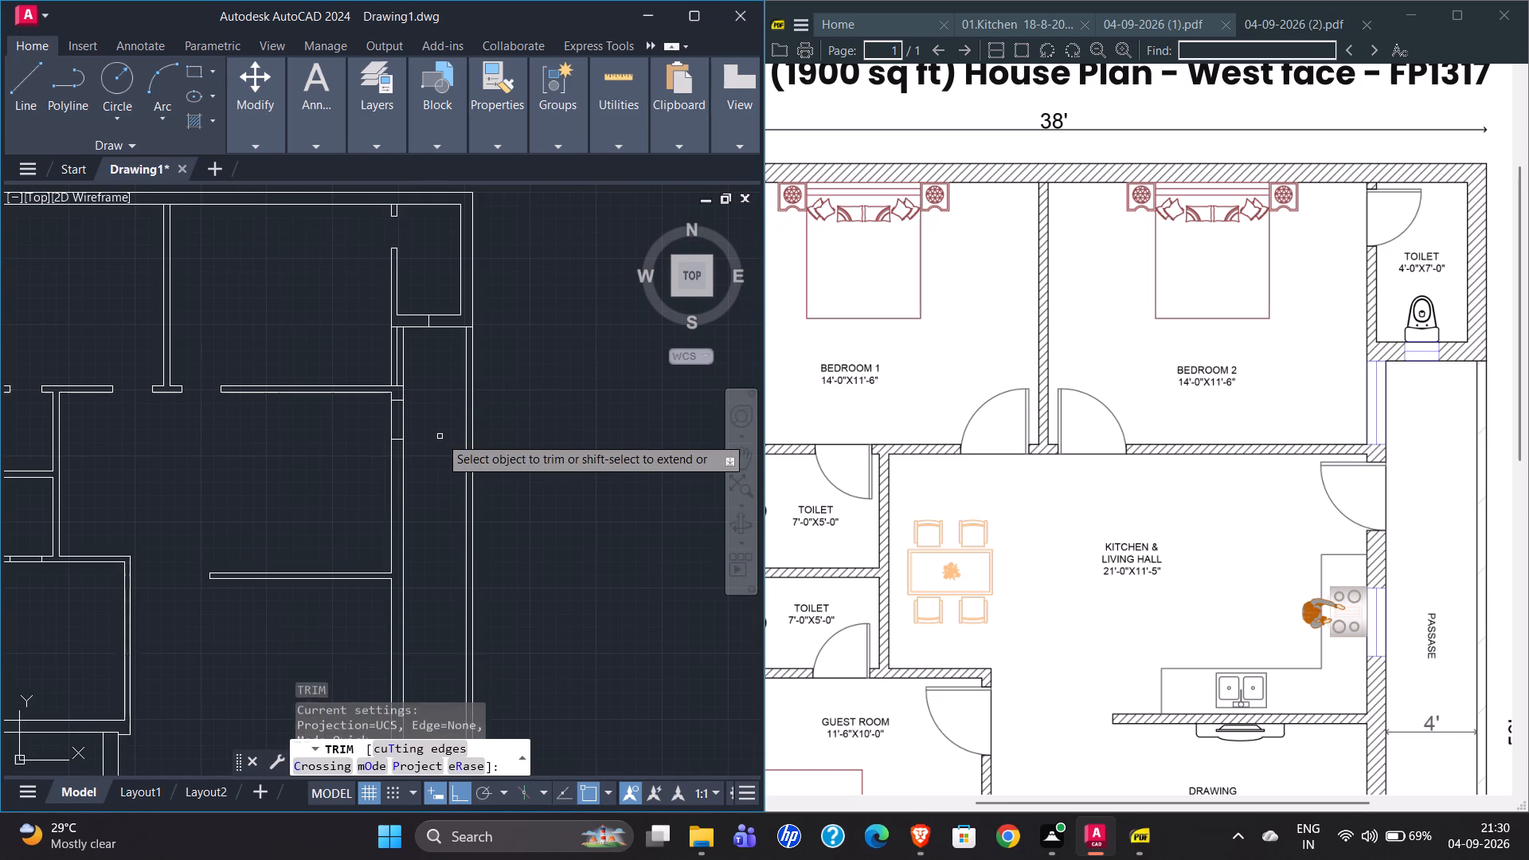
pyautogui.moveTo(428, 433); pyautogui.dragTo(359, 423)
pyautogui.press('Escape')
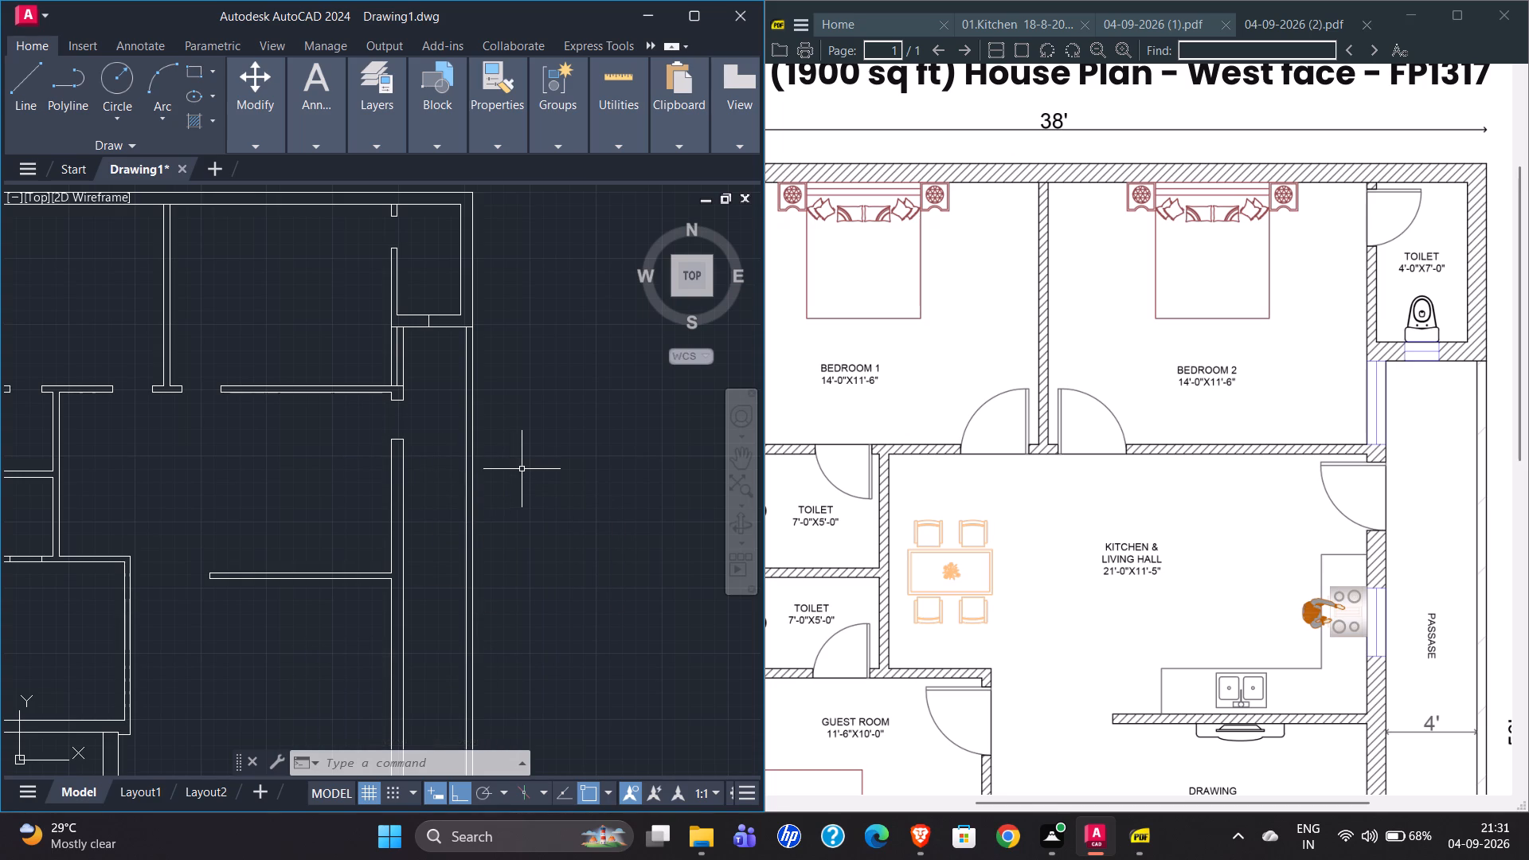
# Draw the kitchen counter outline from the partition's north face near its west end, 2' north, and east to the hall's east wall.
pyautogui.scroll(4, 223, 564)
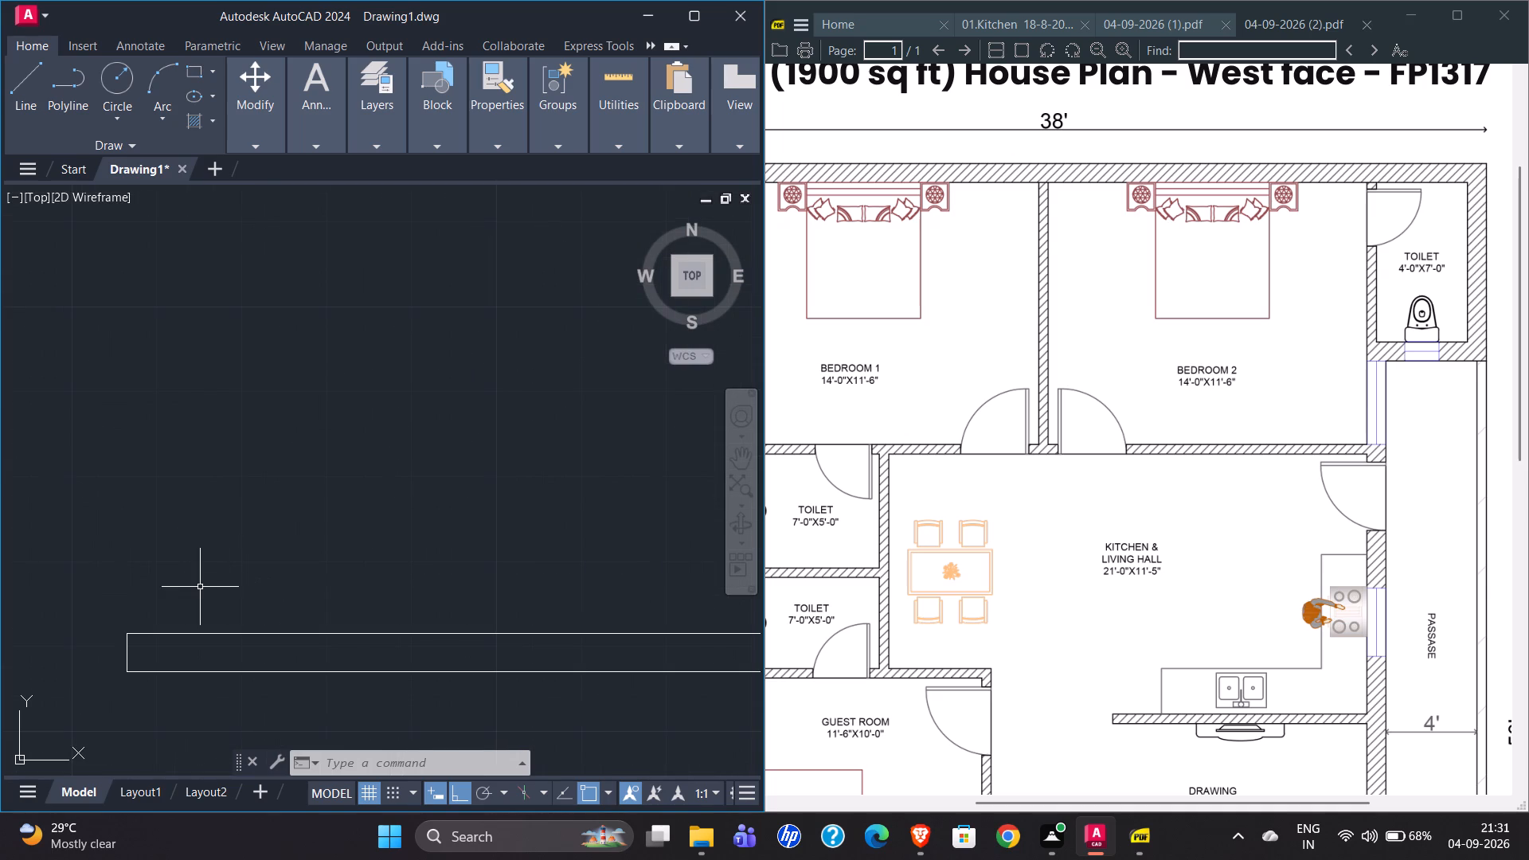
pyautogui.click(20, 72)
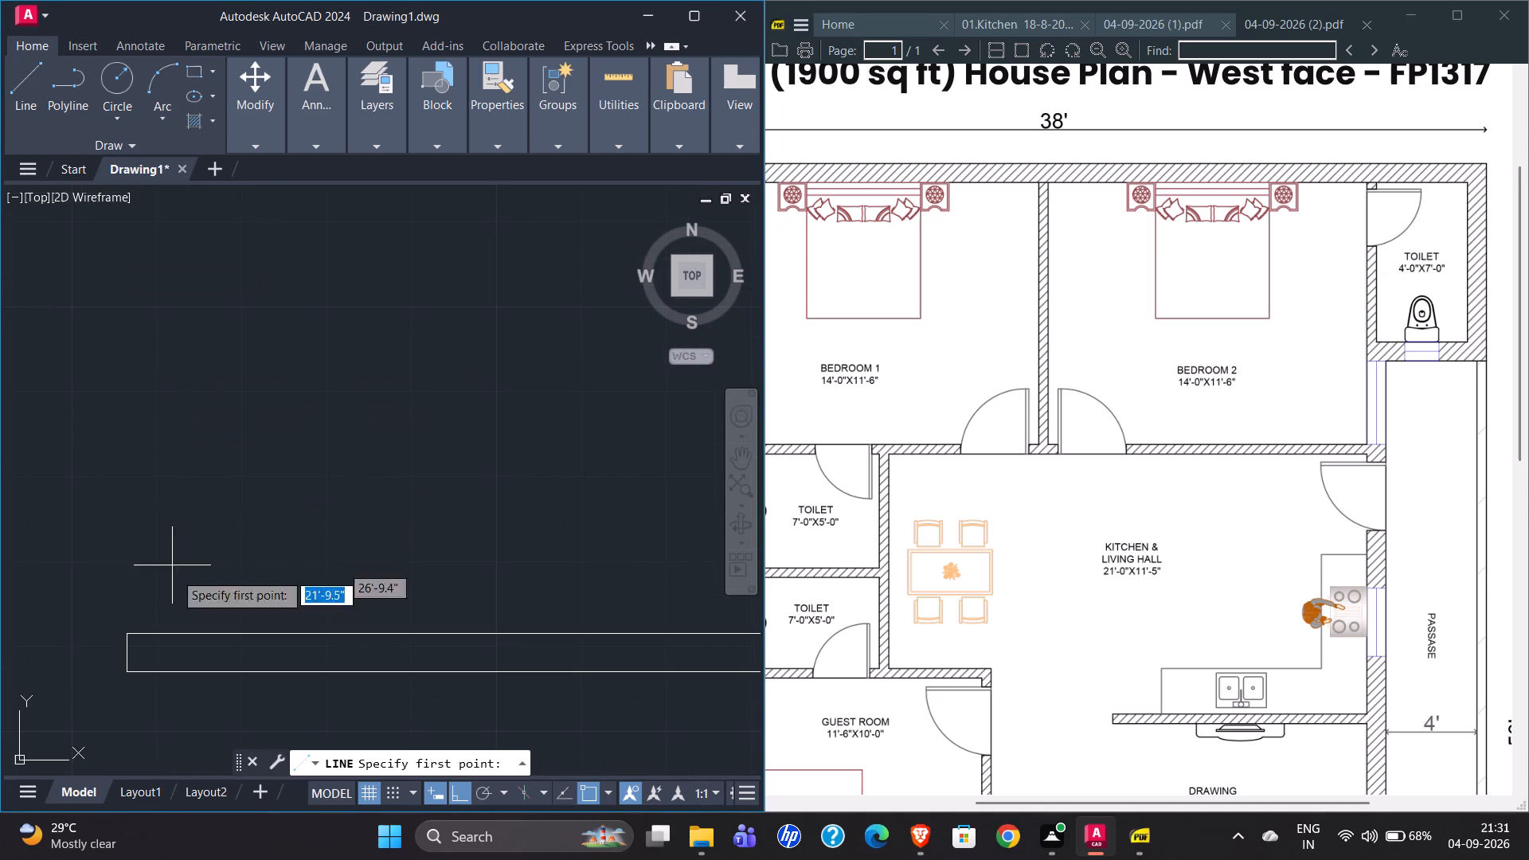
pyautogui.click(313, 631)
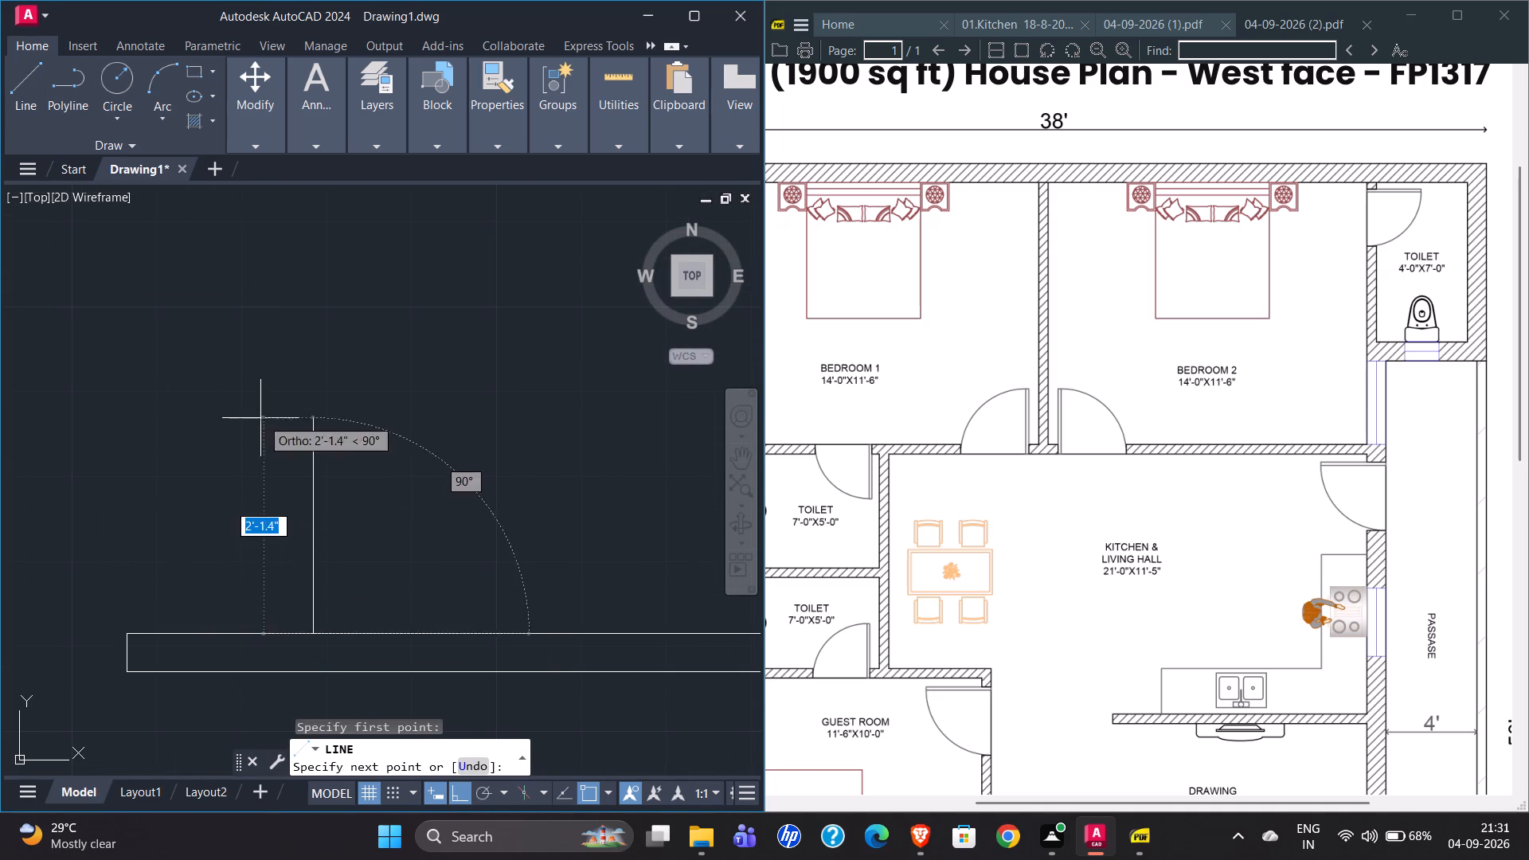
pyautogui.scroll(-1, 245, 446)
pyautogui.write("2'")
pyautogui.press('Return')
pyautogui.scroll(-1, 185, 484)
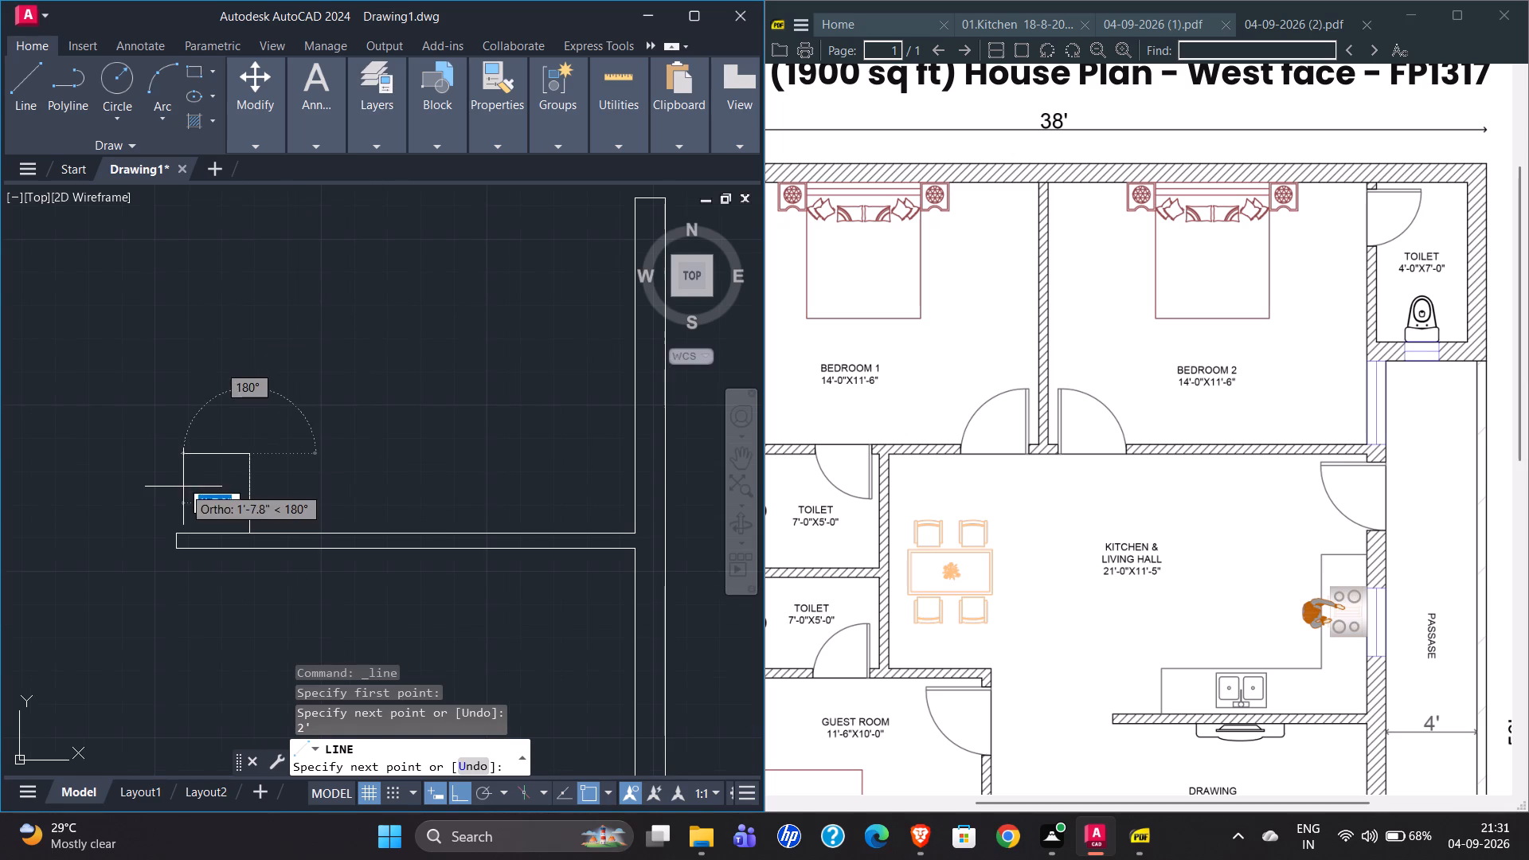
pyautogui.click(631, 458)
pyautogui.press('Escape')
# Draw the counter's east leg from the hall's east wall just south of the doorway, 2' west, then south to the counter line.
pyautogui.scroll(-1, 501, 542)
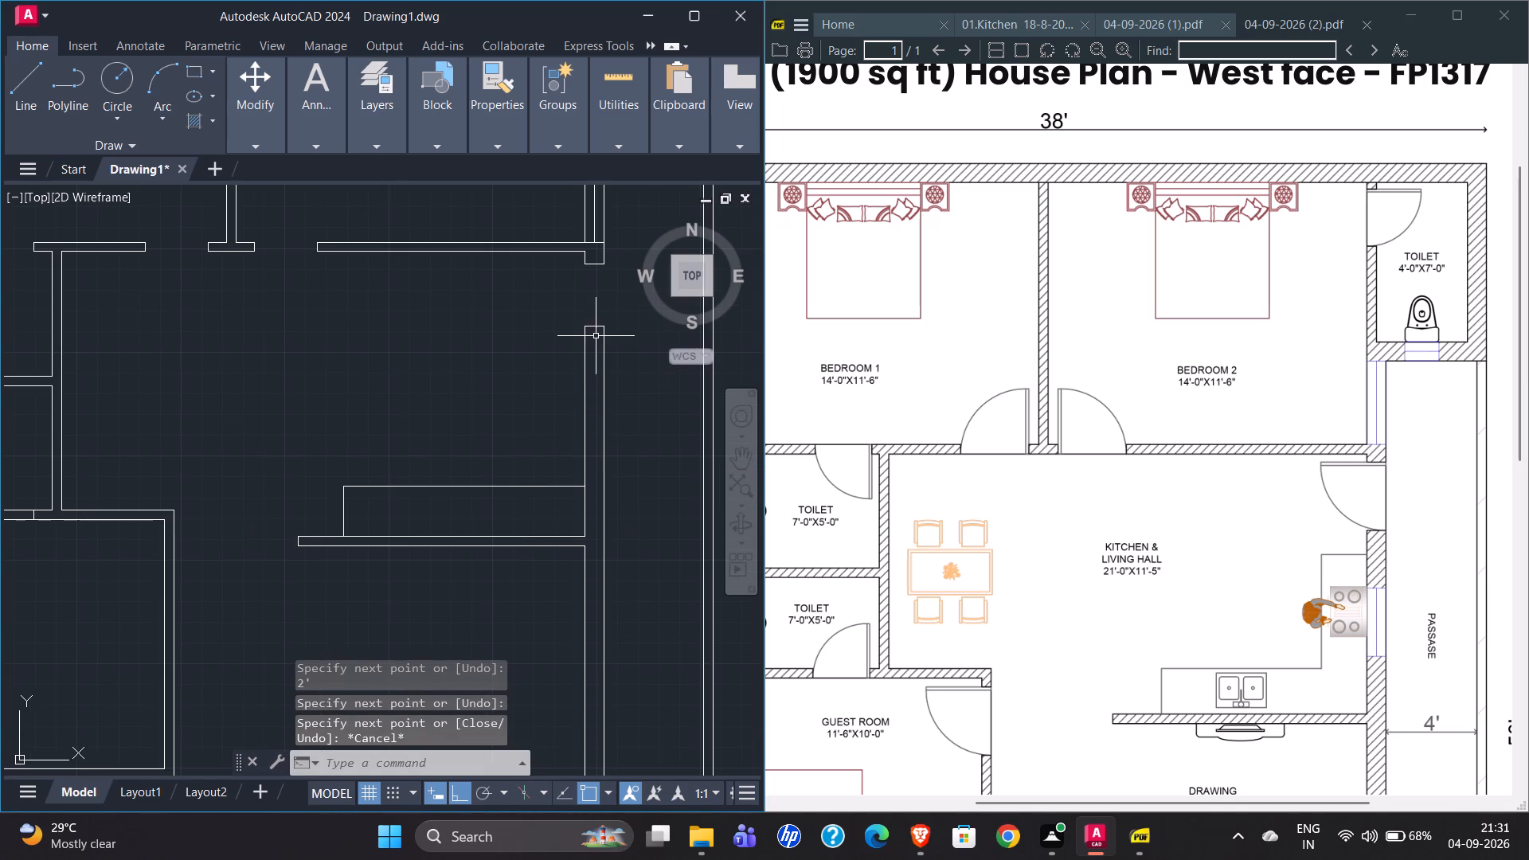
pyautogui.scroll(2, 589, 335)
pyautogui.click(9, 84)
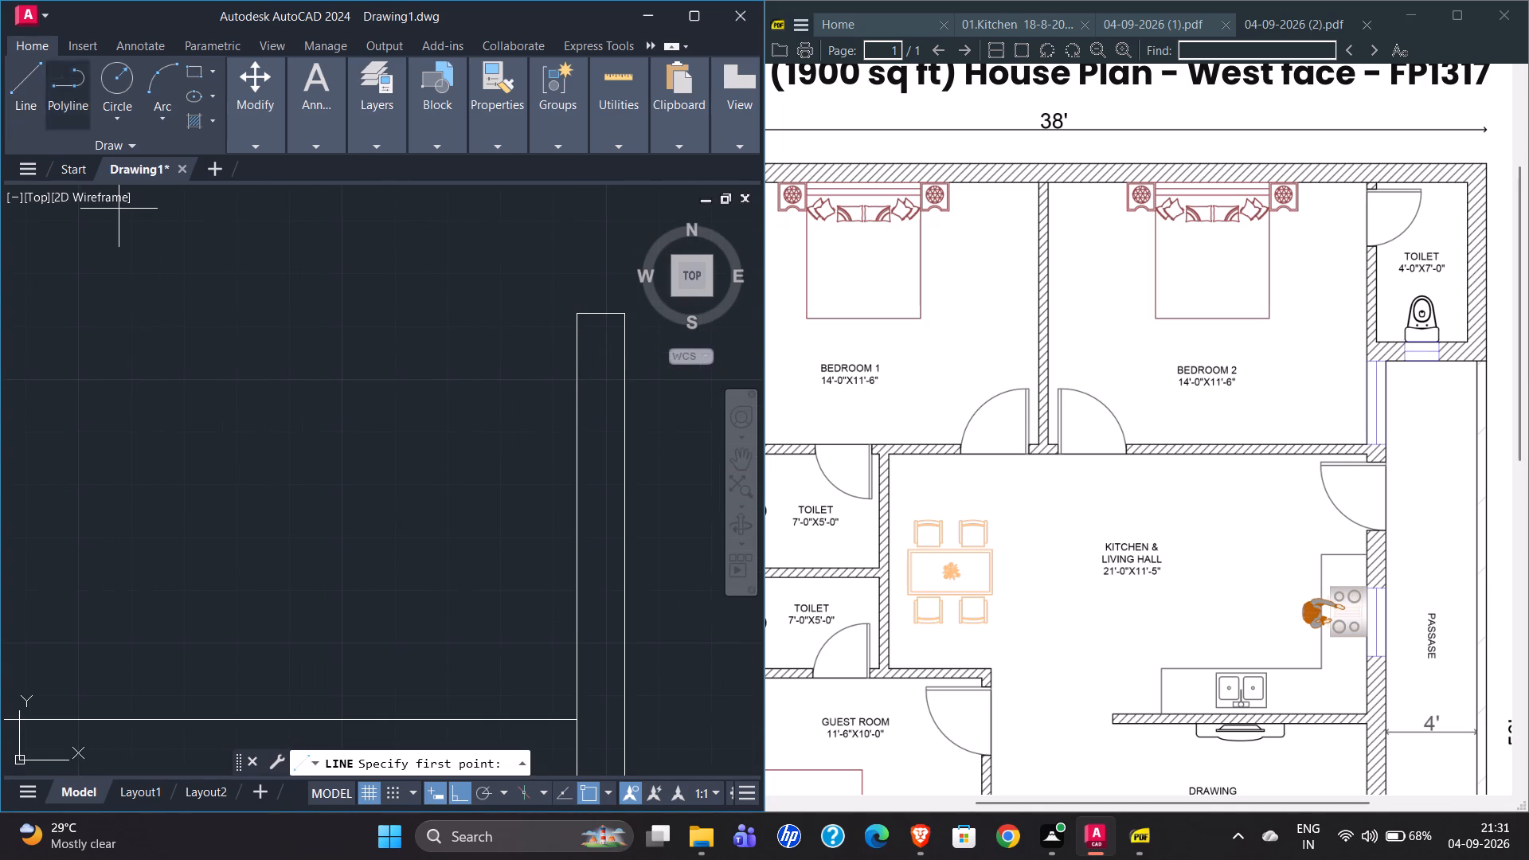
pyautogui.click(576, 390)
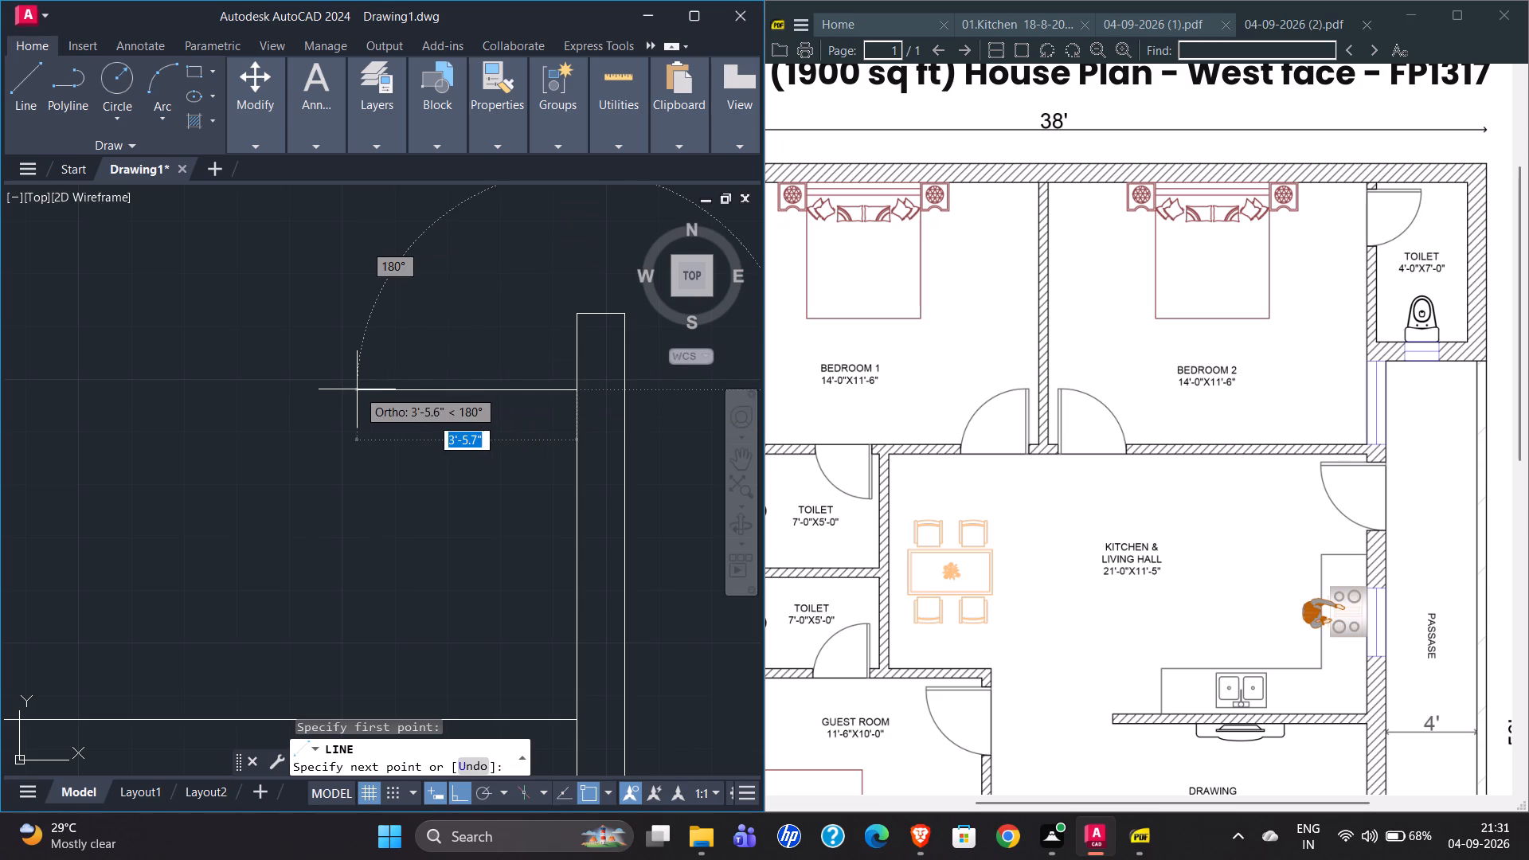
pyautogui.write("2'")
pyautogui.press('Return')
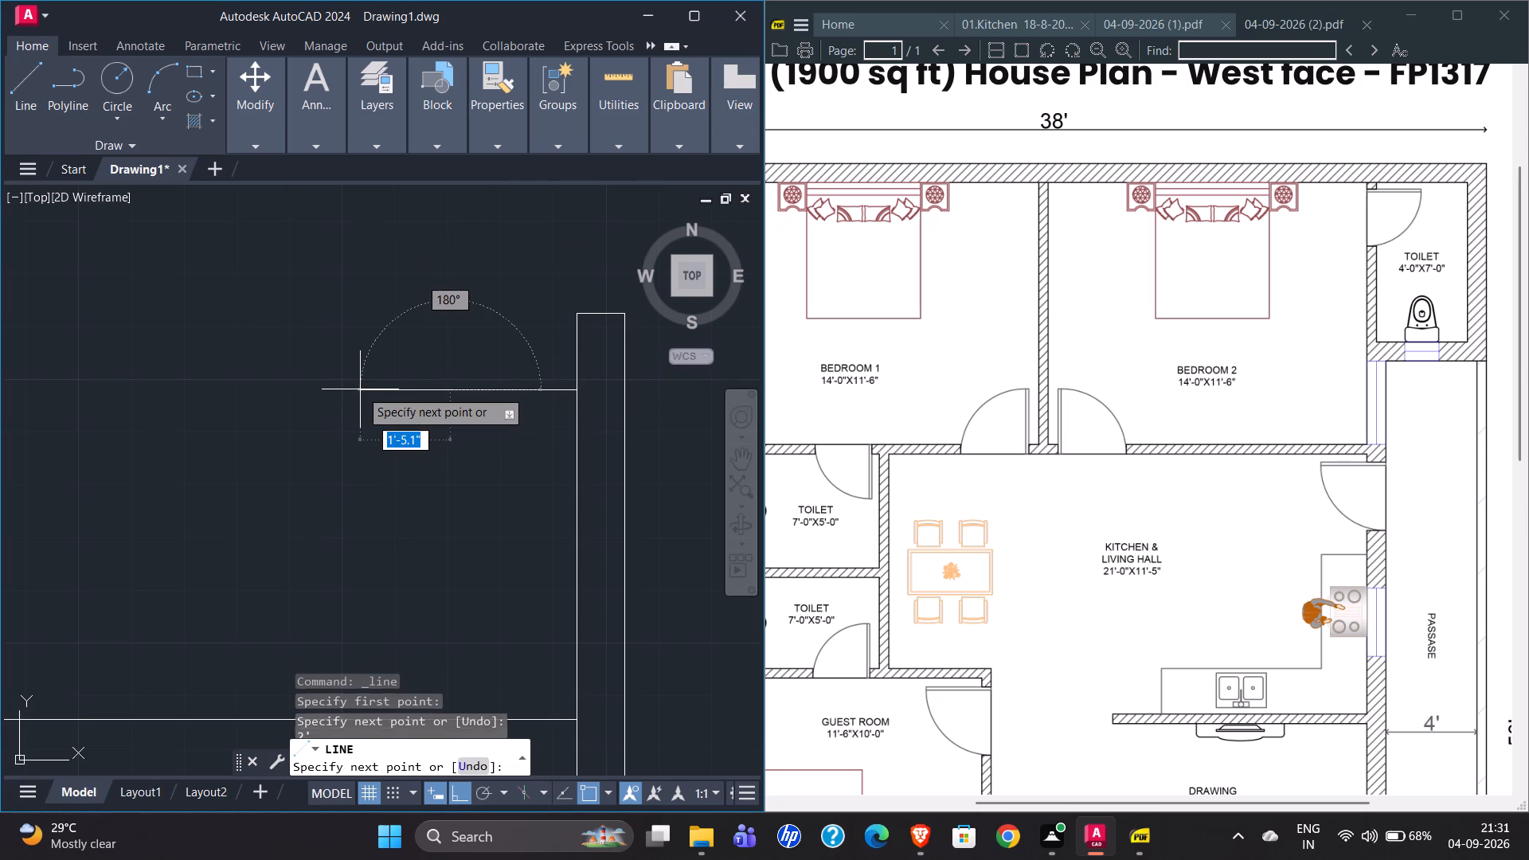
pyautogui.scroll(-2, 373, 431)
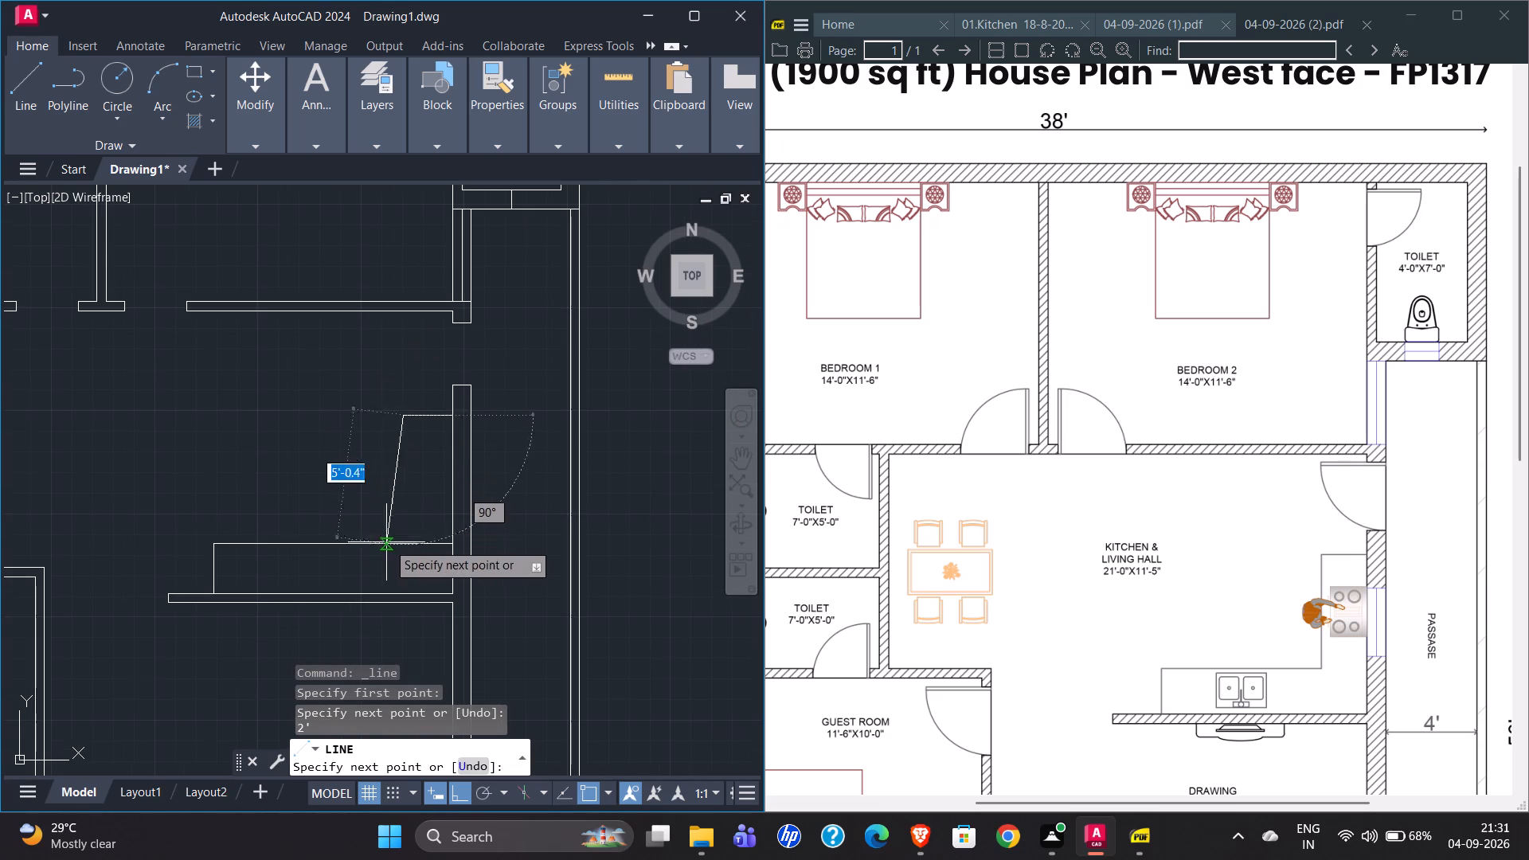
pyautogui.click(407, 547)
pyautogui.press('Escape')
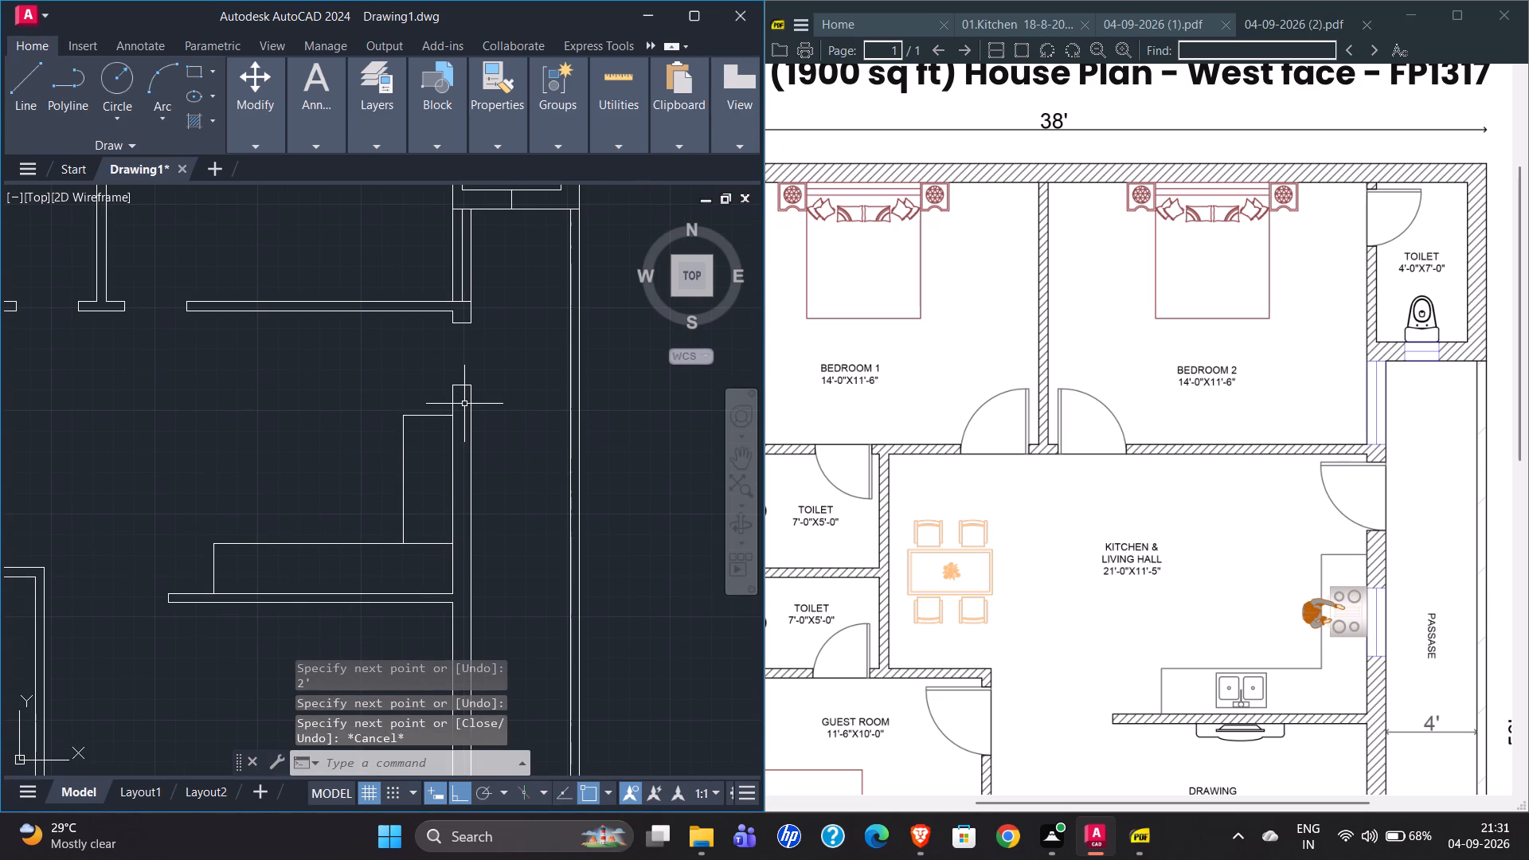
# Trim the counter's front line between the east leg and the hall's east wall to form an L-shaped counter.
pyautogui.write('TR')
pyautogui.press('Return')
pyautogui.moveTo(428, 501); pyautogui.dragTo(428, 582)
pyautogui.press('Escape')
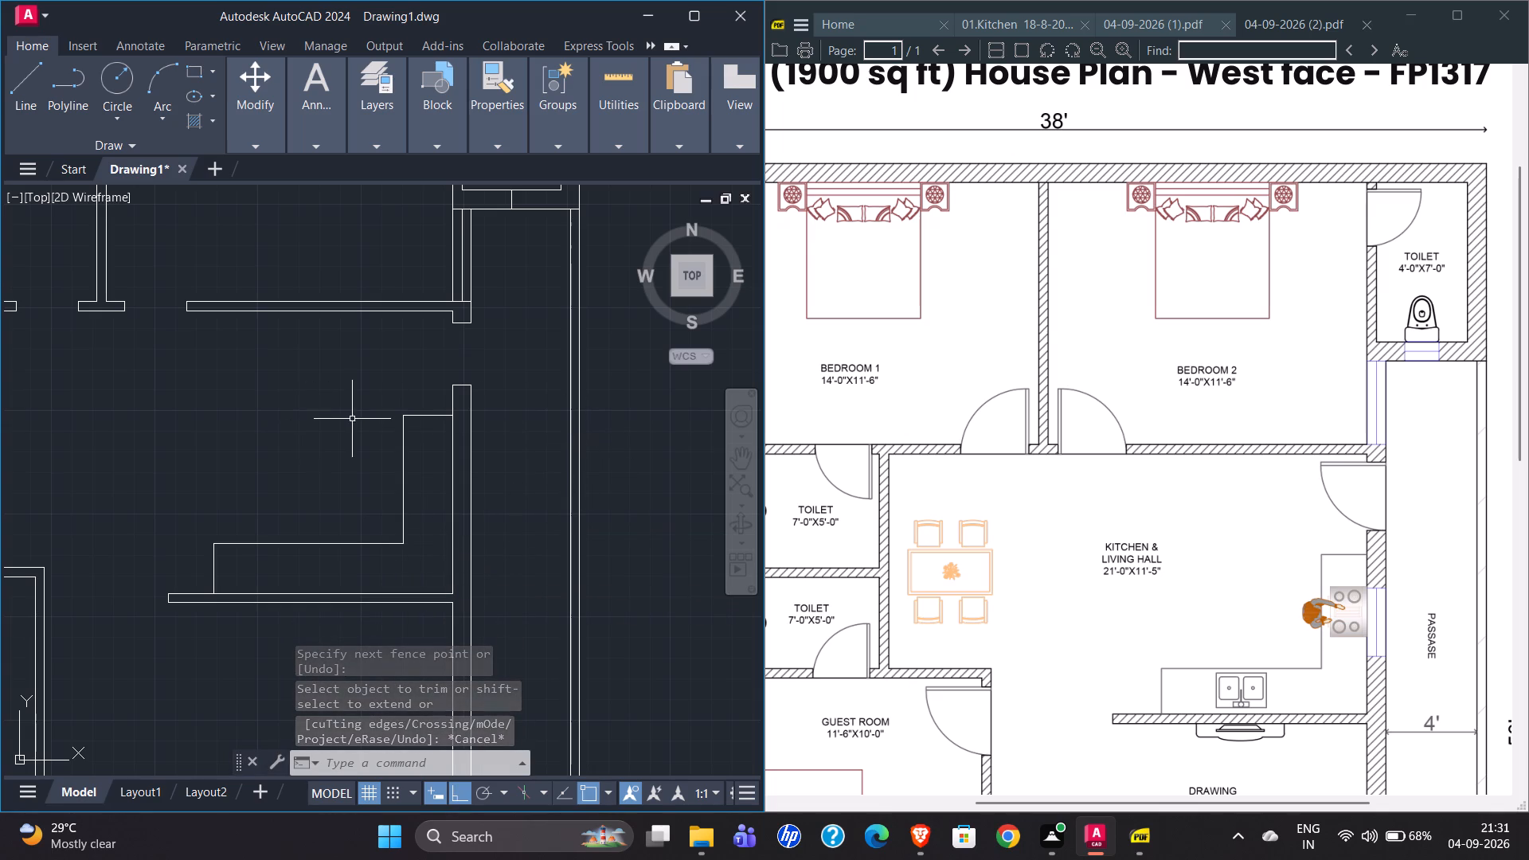
# Trim both lines of the wall between the lower toilet and guest room, between the cross lines, to open the toilet doorway.
pyautogui.scroll(-1, 409, 402)
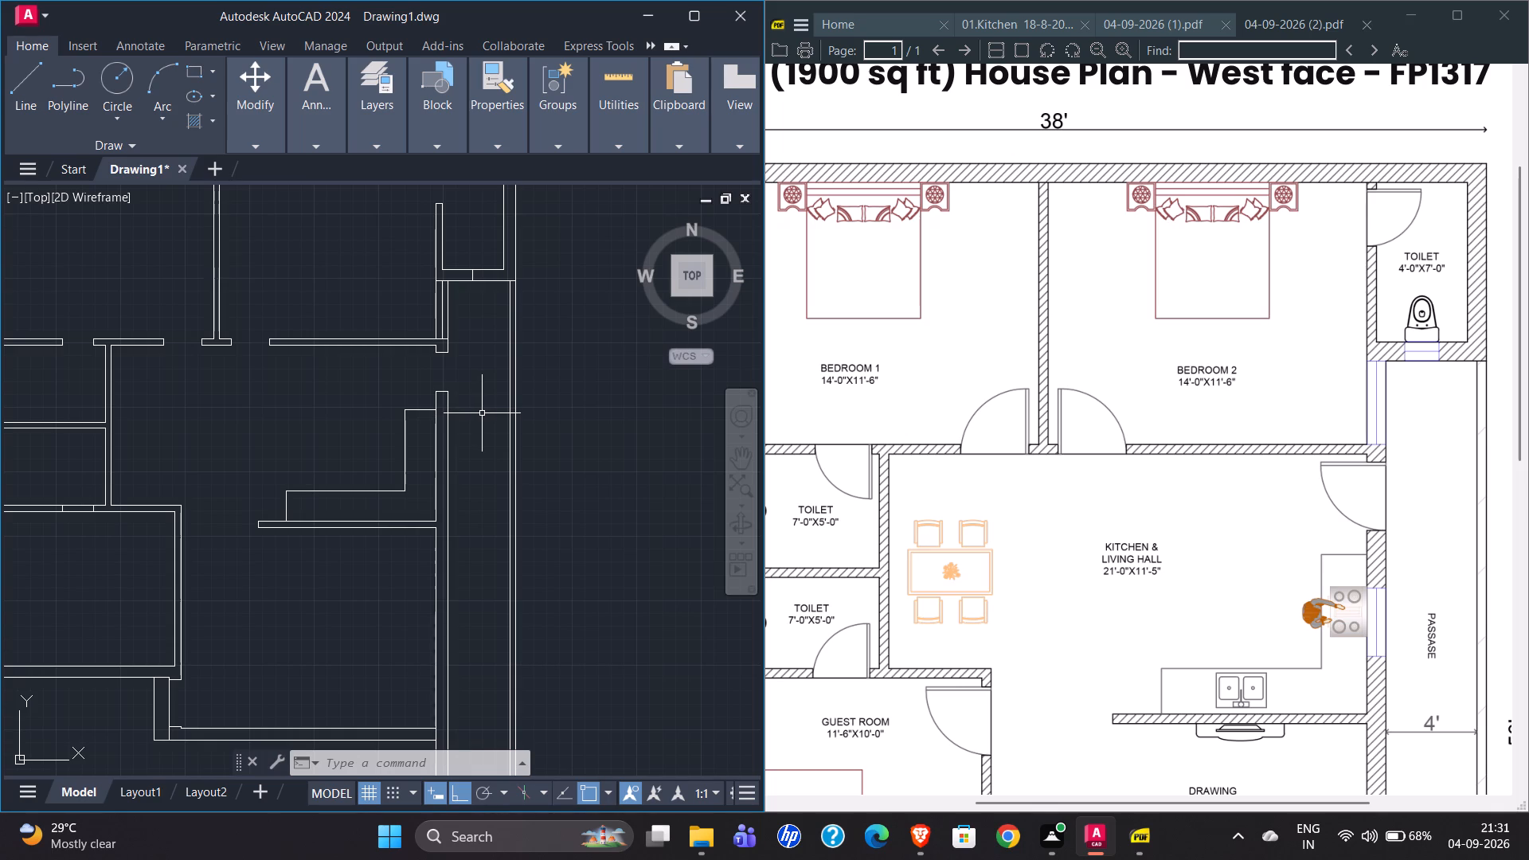
pyautogui.scroll(-1, 361, 433)
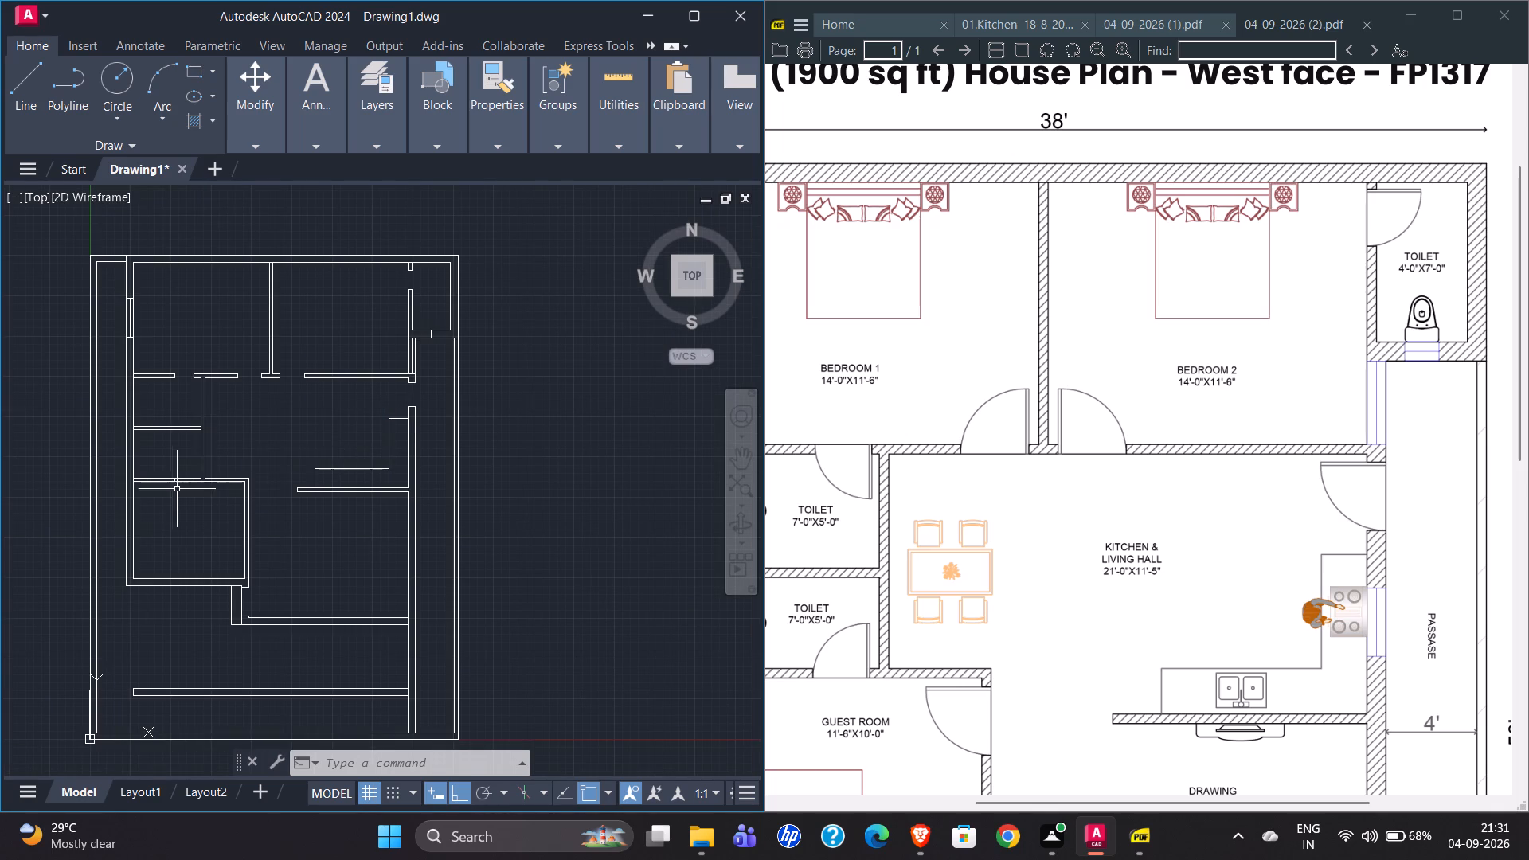
pyautogui.write('TR')
pyautogui.press('Return')
pyautogui.scroll(4, 179, 505)
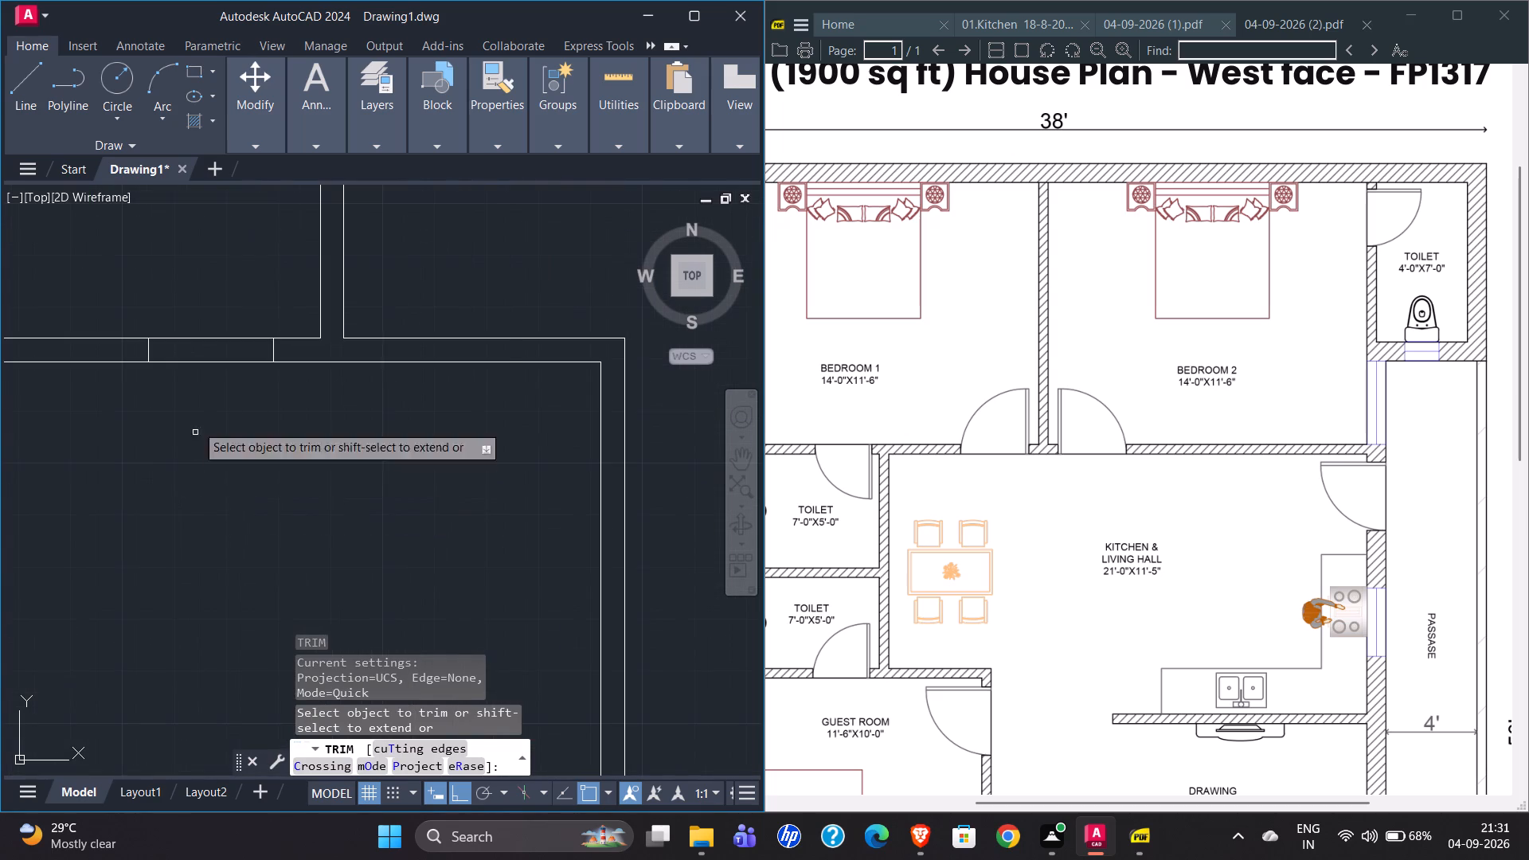
pyautogui.moveTo(203, 283); pyautogui.dragTo(221, 487)
pyautogui.scroll(-2, 227, 527)
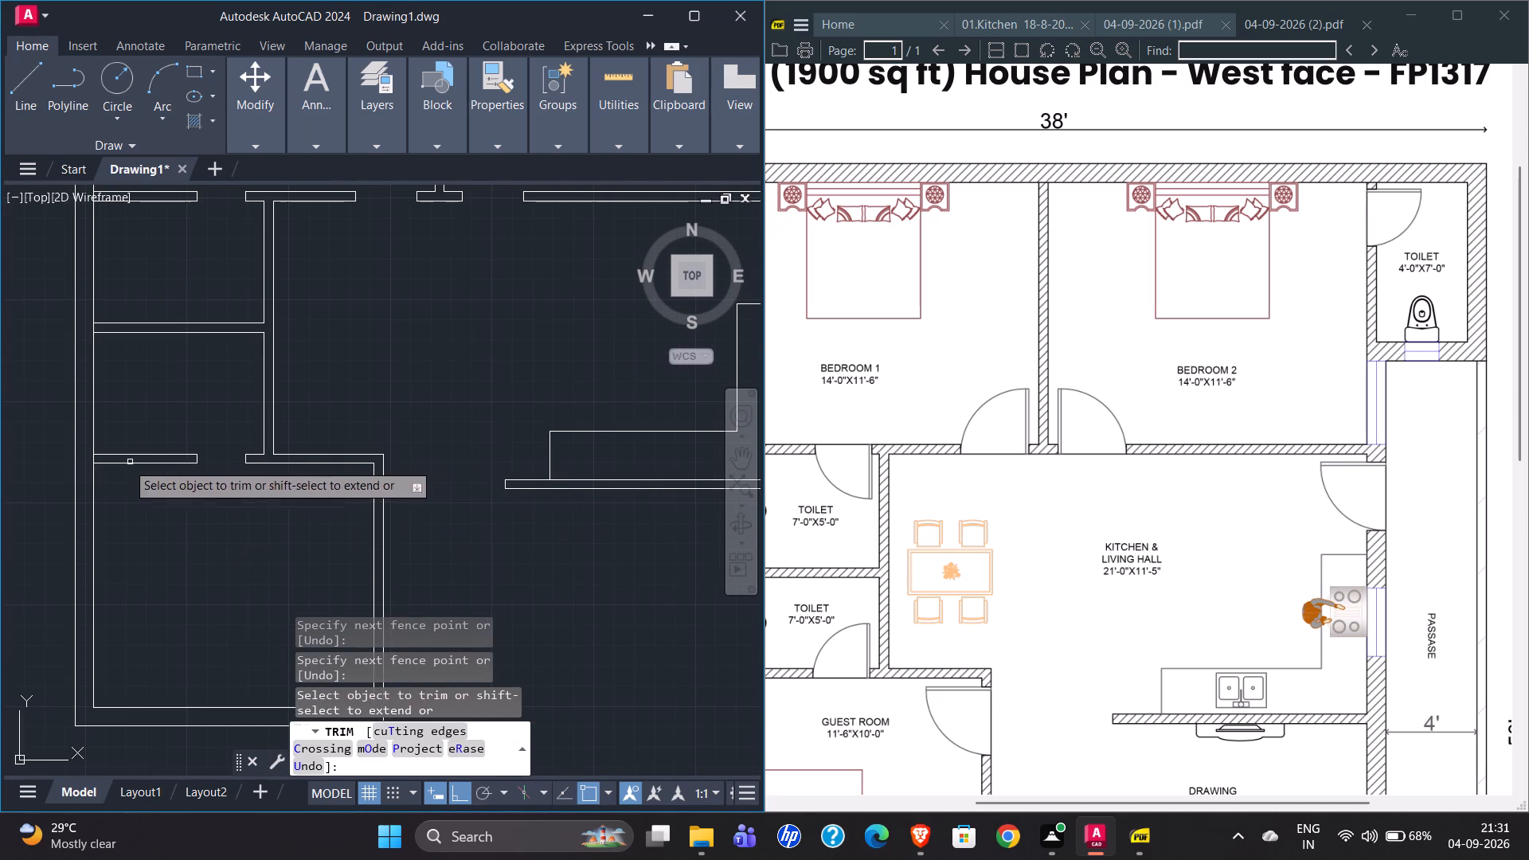
pyautogui.scroll(-1, 169, 543)
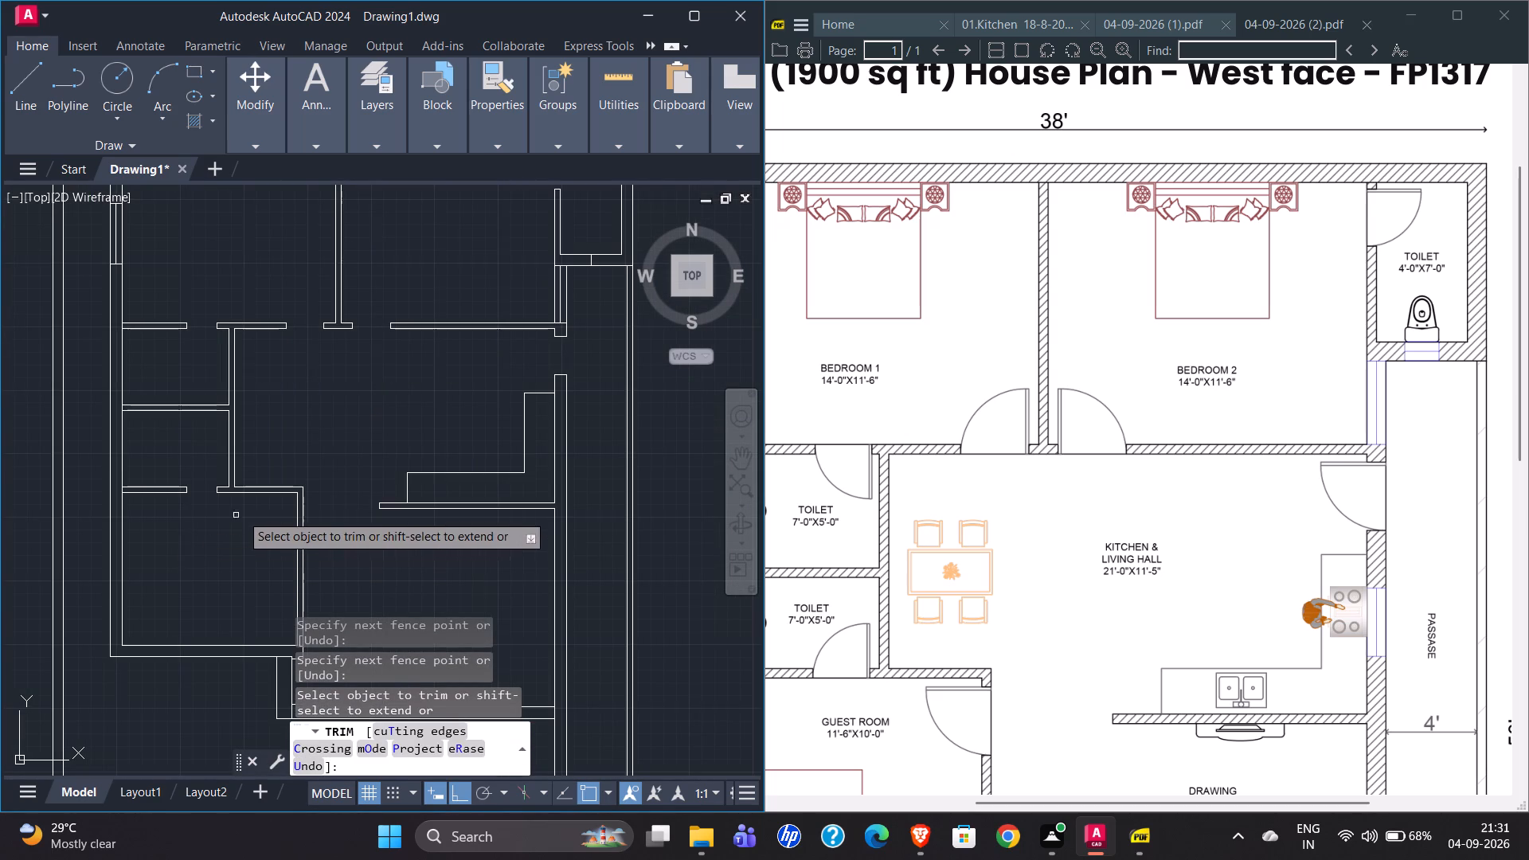
pyautogui.press('Escape')
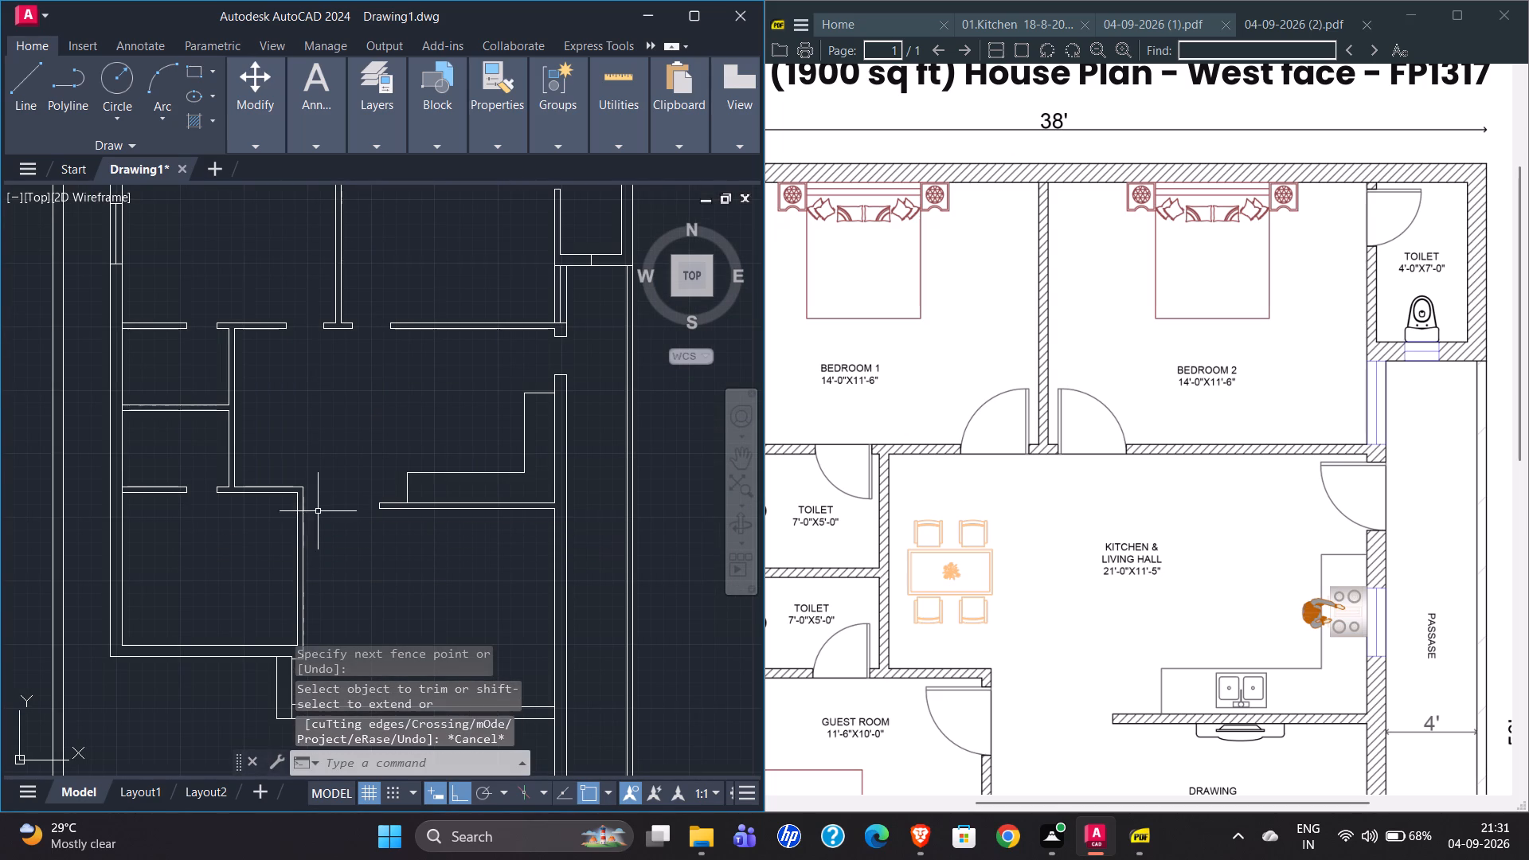
# Draw a line across the guest room's east wall, 9" south of the room's inner northeast corner.
pyautogui.scroll(3, 299, 539)
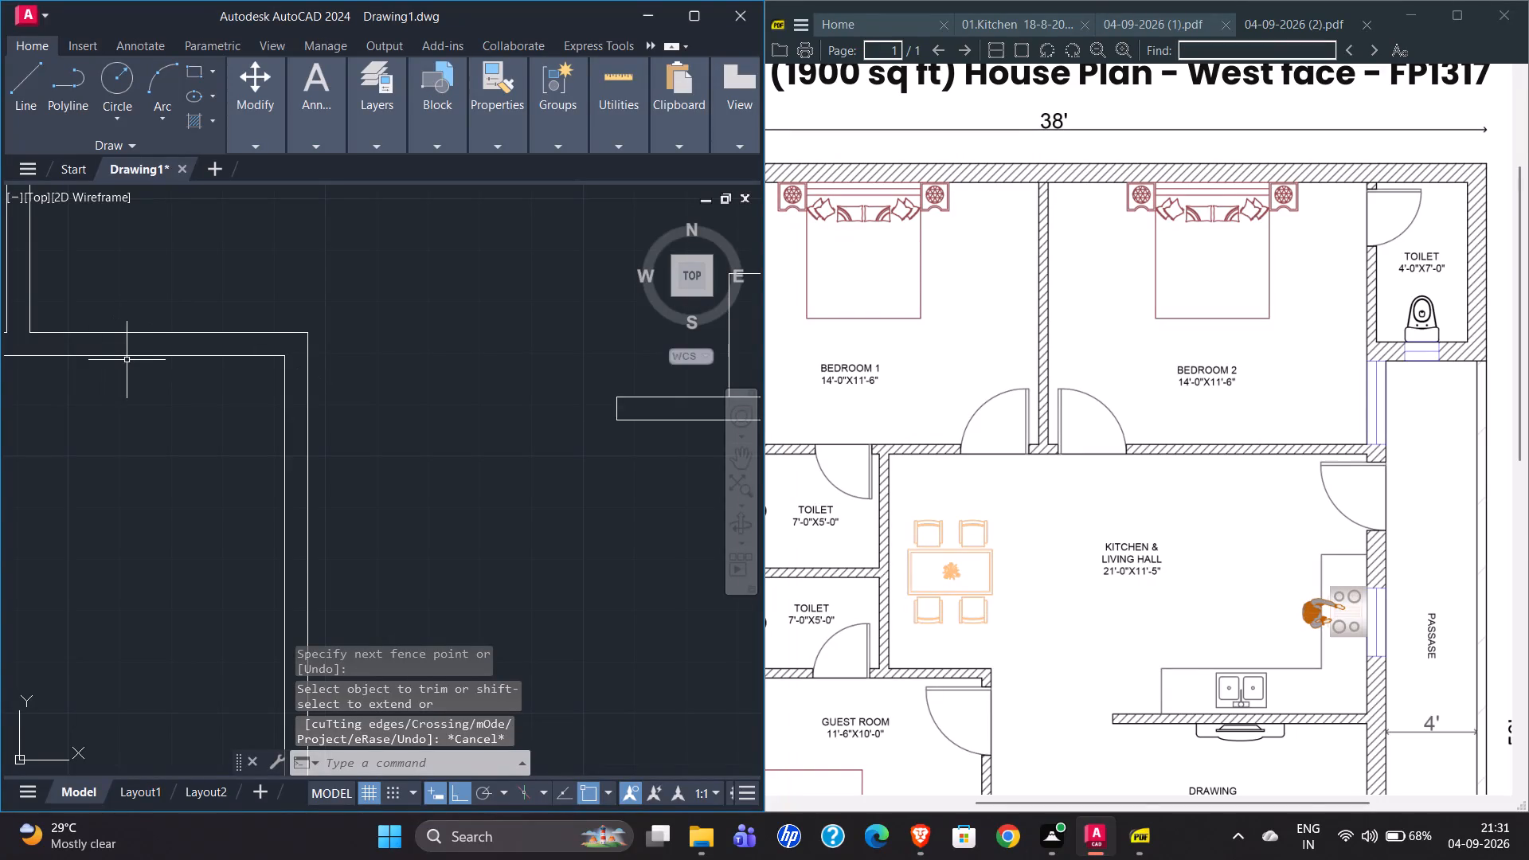
pyautogui.write('TK')
pyautogui.press('BackSpace')
pyautogui.press('BackSpace')
pyautogui.press('l')
pyautogui.press('Return')
pyautogui.write('TK')
pyautogui.press('Return')
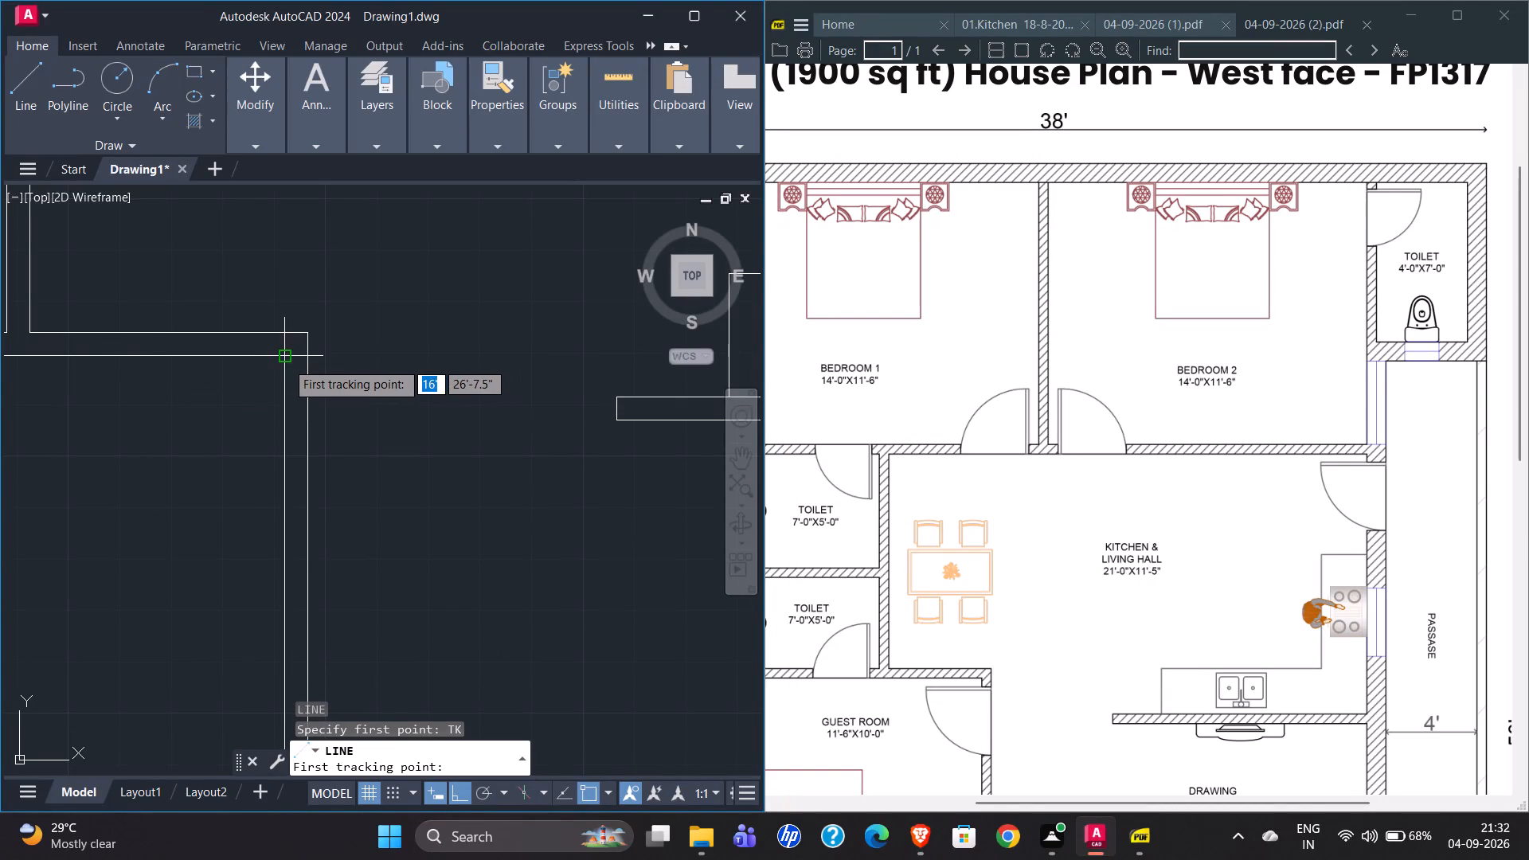
pyautogui.moveTo(286, 362); pyautogui.dragTo(284, 385)
pyautogui.write('9"')
pyautogui.press('Return')
pyautogui.press('Return')
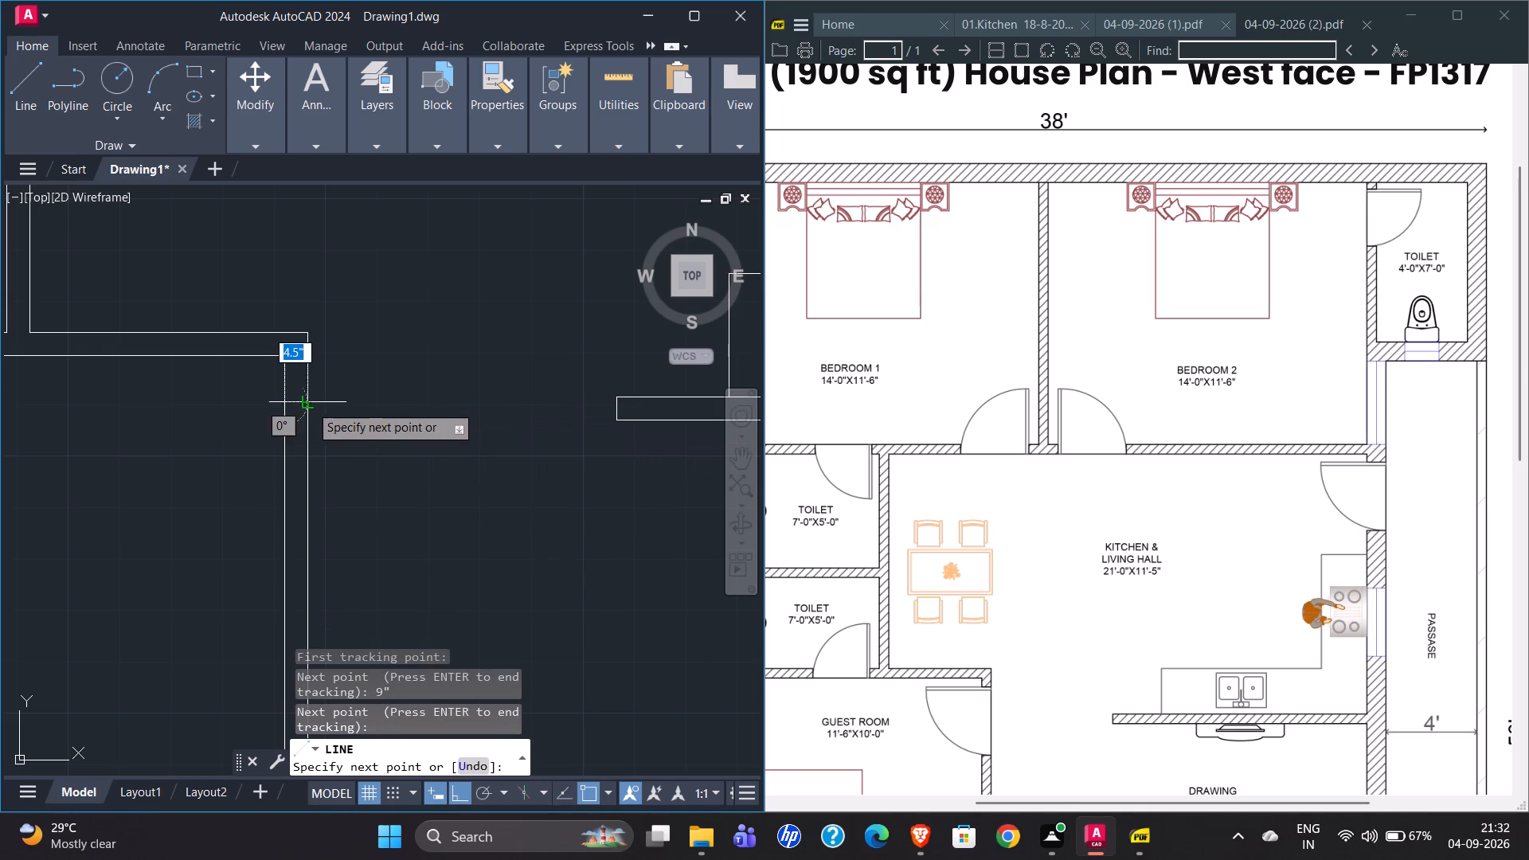
pyautogui.click(311, 403)
pyautogui.press('Escape')
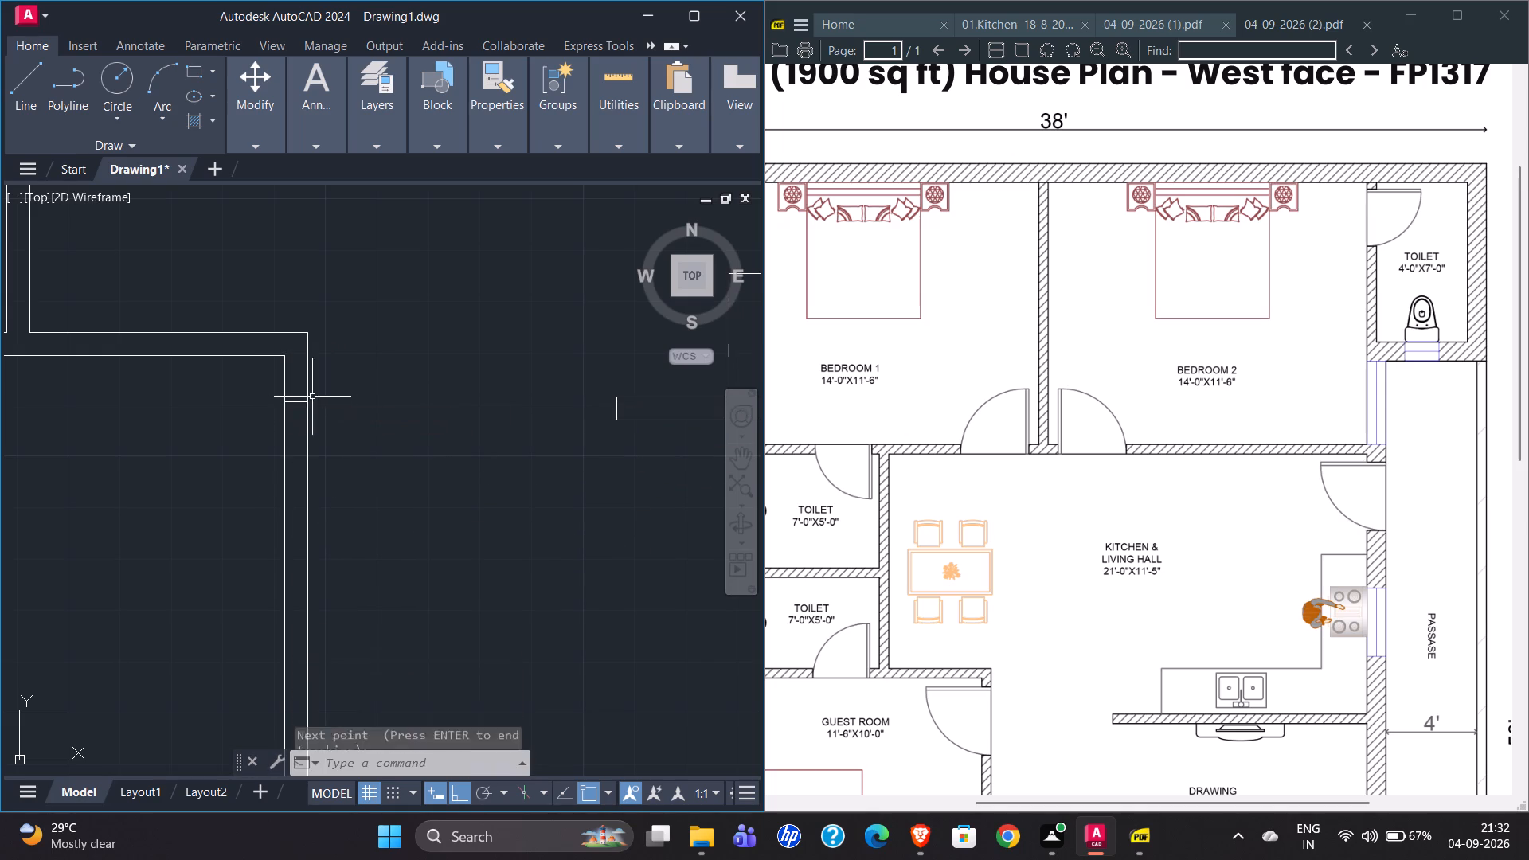
# Offset that cross line 2'6" south along the guest room's east wall to mark the door opening's other side.
pyautogui.click(302, 406)
pyautogui.click(295, 402)
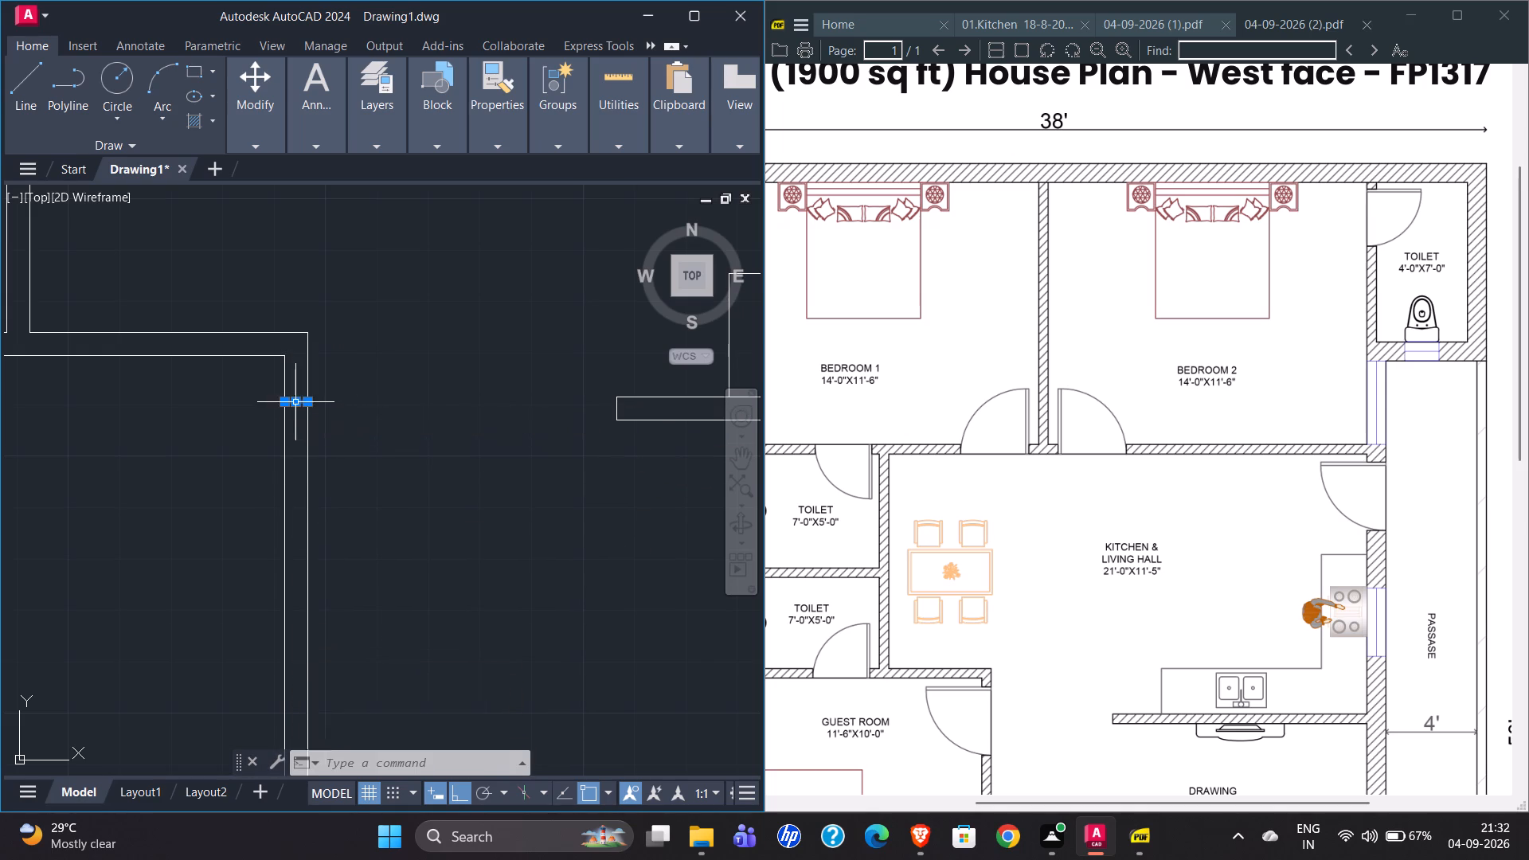
pyautogui.press('o')
pyautogui.press('Return')
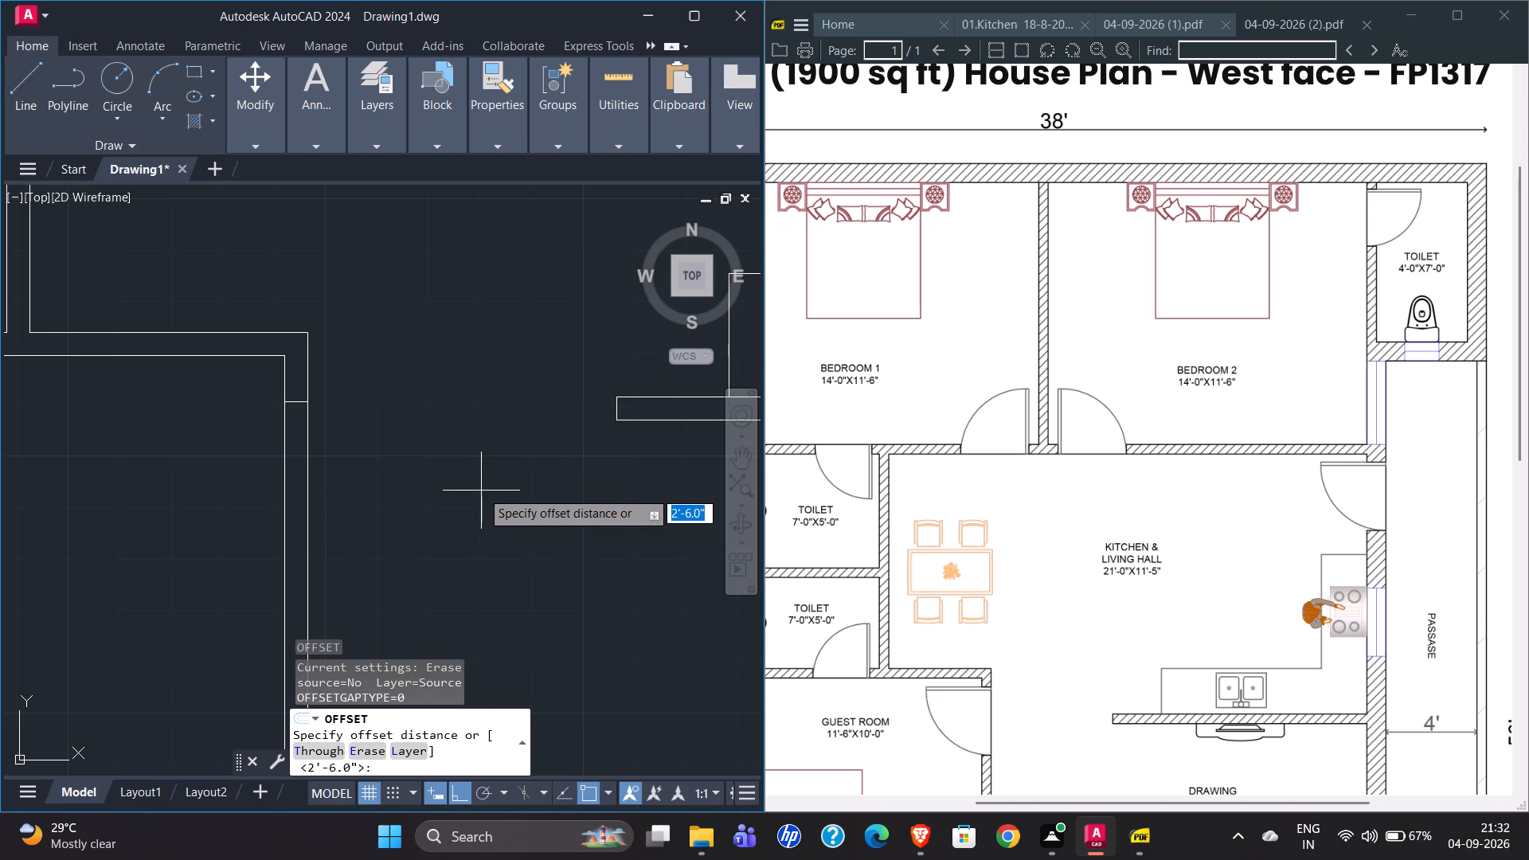
pyautogui.press('Return')
pyautogui.click(476, 528)
pyautogui.press('Escape')
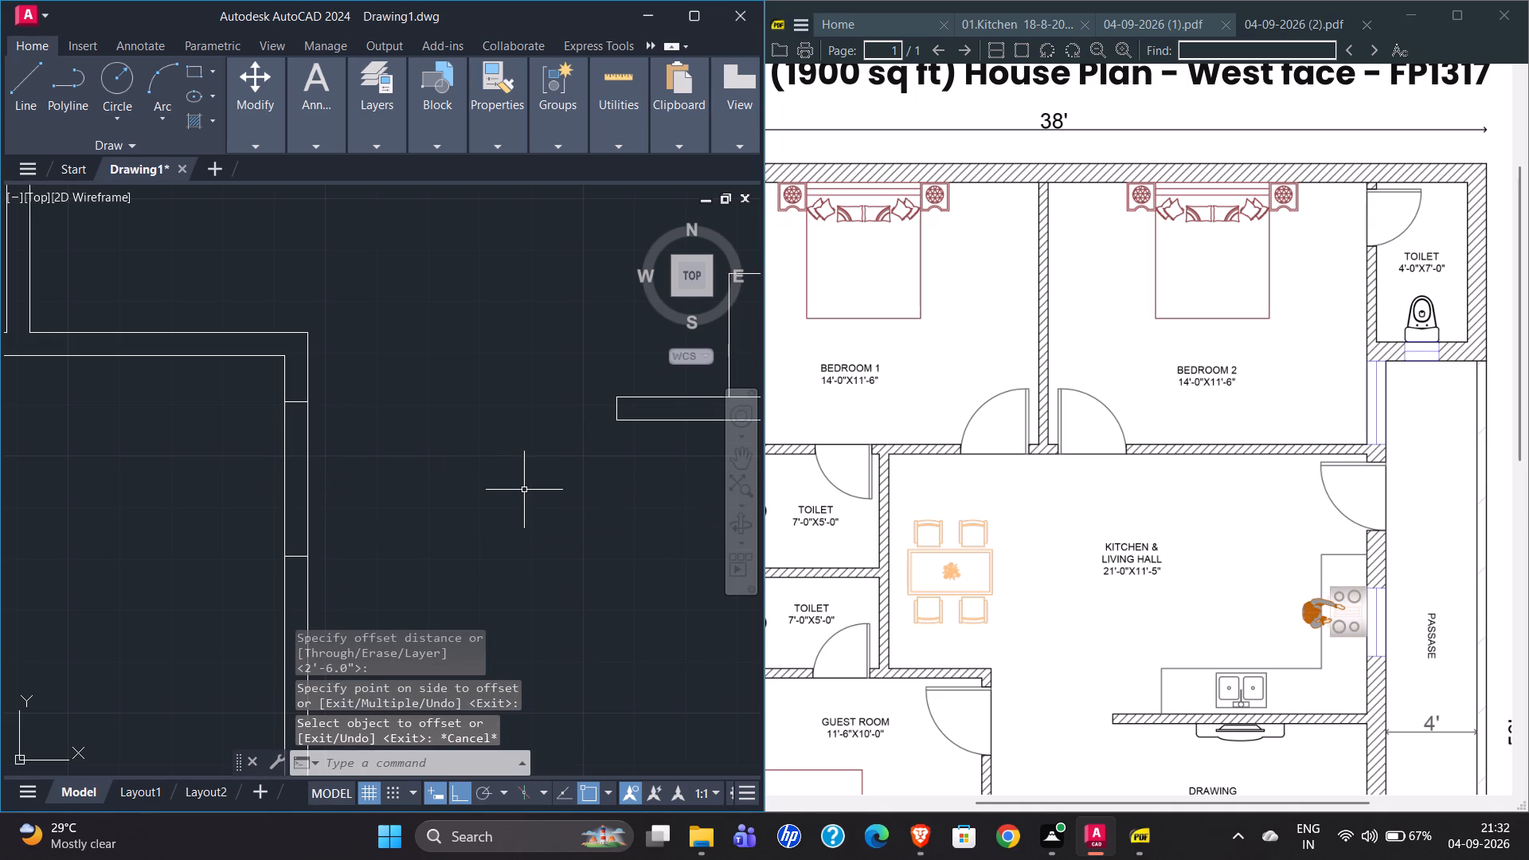
# Trim both guest room east wall lines between the two cross lines to open the doorway.
pyautogui.press('t')
pyautogui.press('r')
pyautogui.press('Return')
pyautogui.scroll(-2, 398, 481)
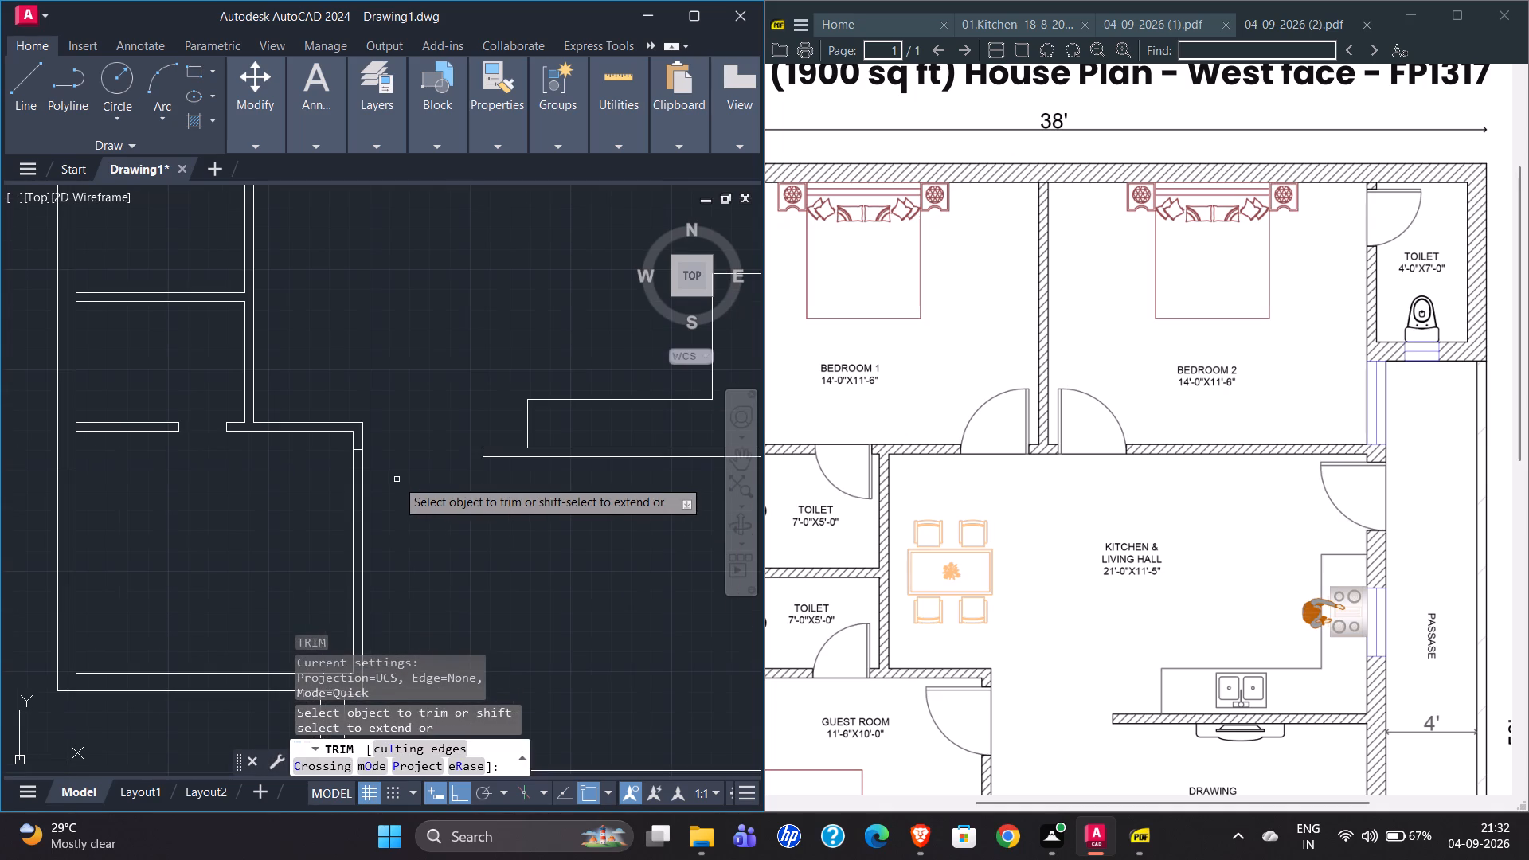
pyautogui.moveTo(397, 479); pyautogui.dragTo(320, 479)
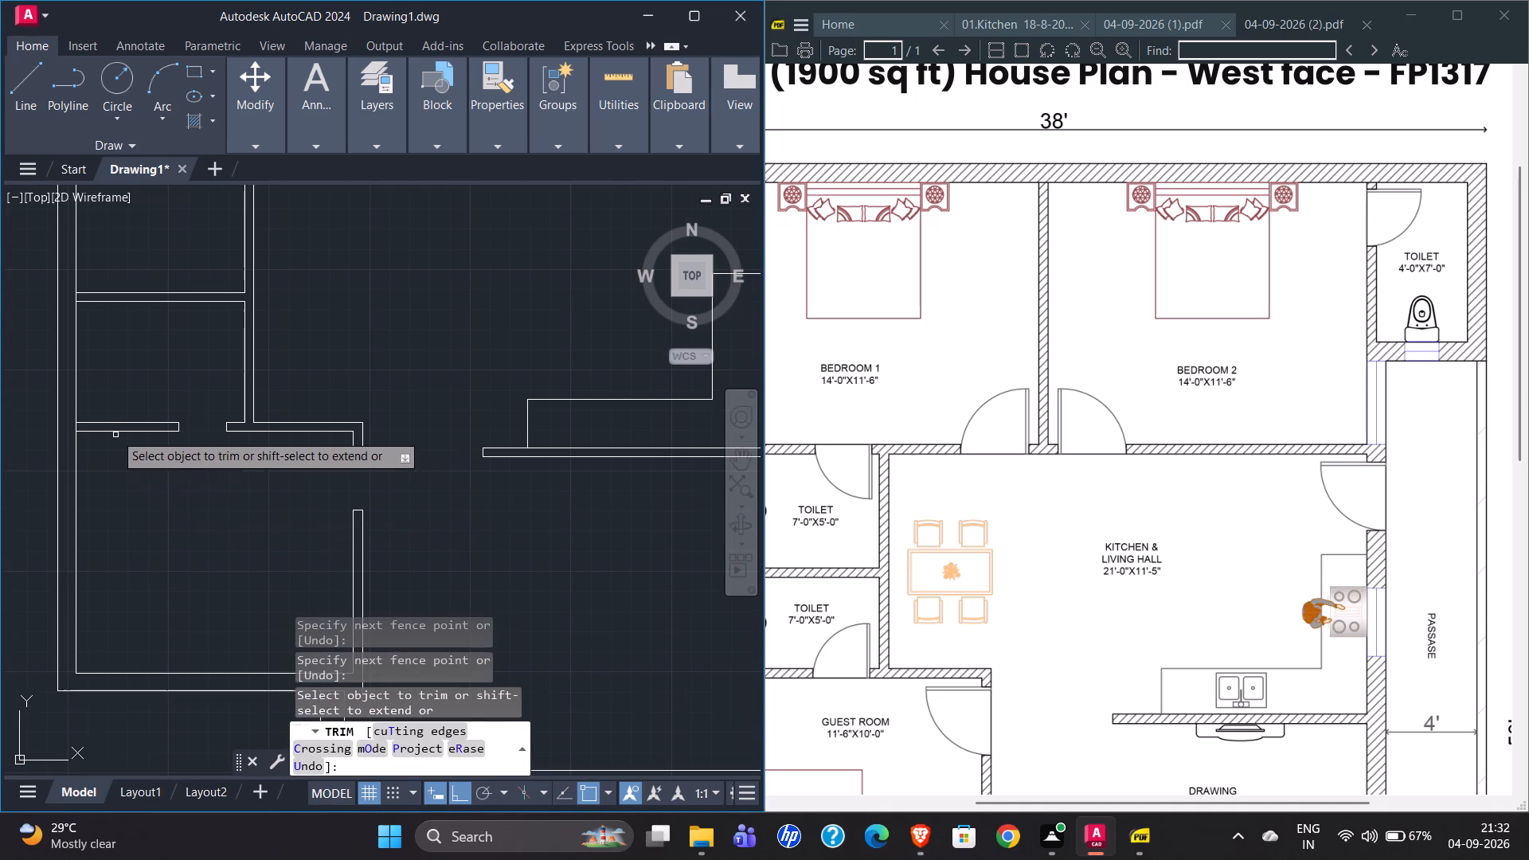
pyautogui.scroll(-1, 79, 430)
pyautogui.press('Escape')
# Examine the PDF plan's drawing hall, toilets, garden-side wall, guest room and parking area against the drawing.
pyautogui.scroll(-1, 1145, 566)
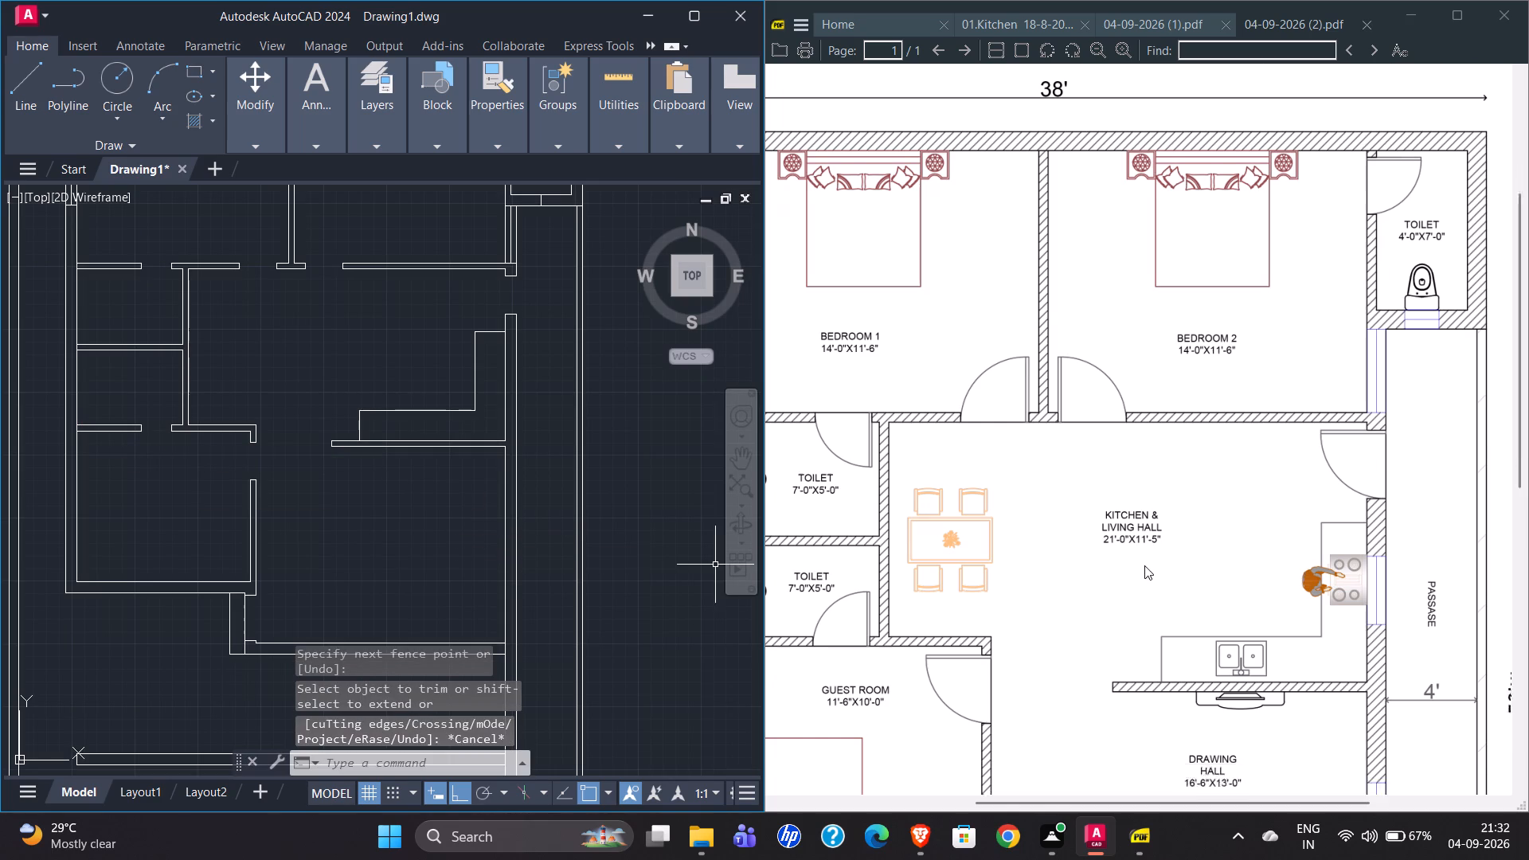
pyautogui.scroll(-7, 1144, 565)
pyautogui.scroll(1, 1143, 564)
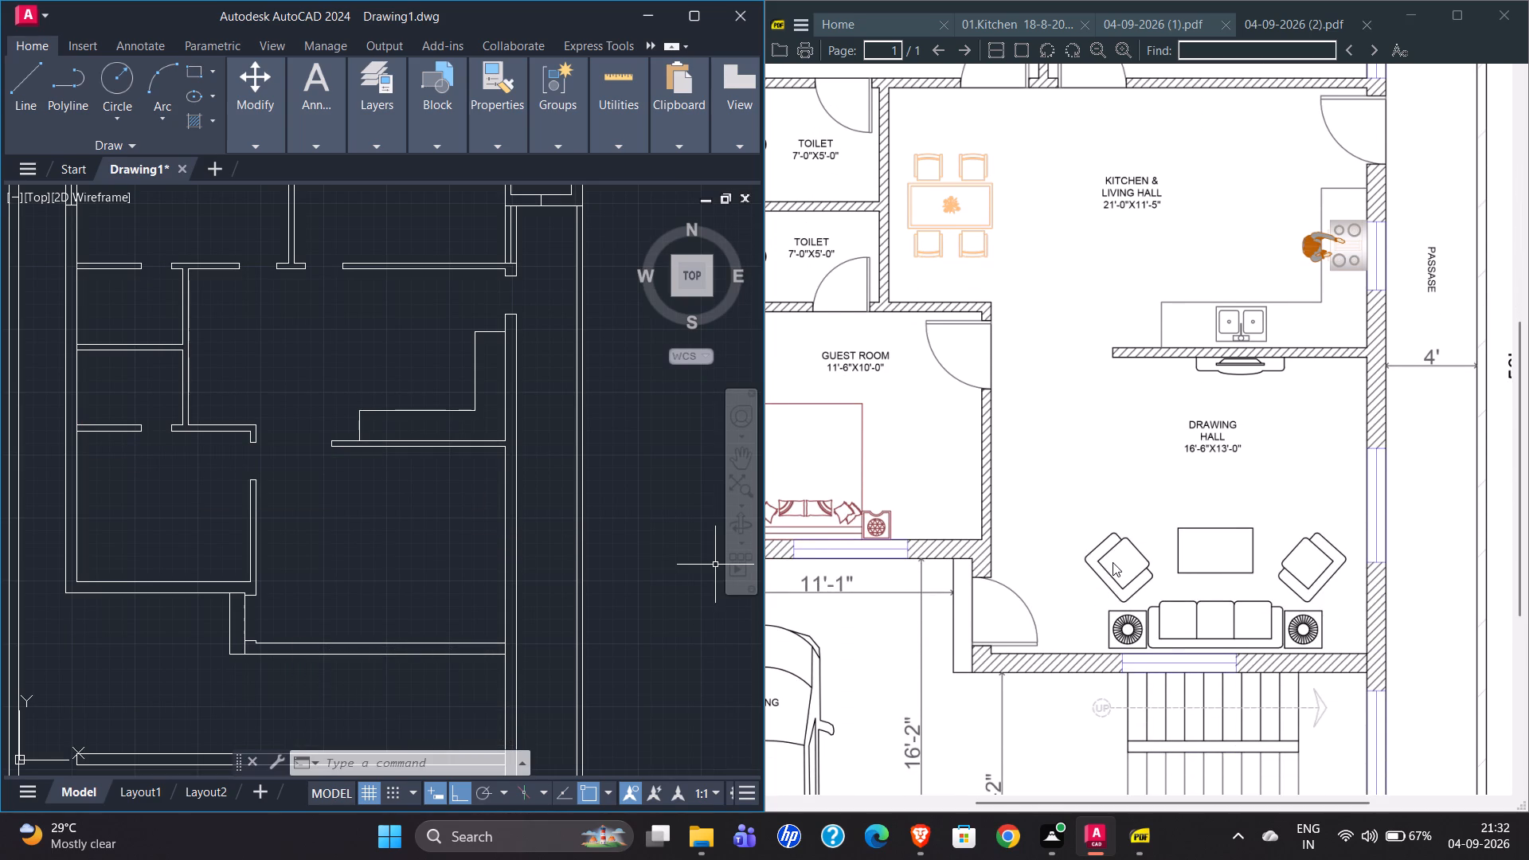
pyautogui.scroll(6, 1113, 562)
pyautogui.hscroll(-7, 1113, 562)
pyautogui.hscroll(1, 1113, 562)
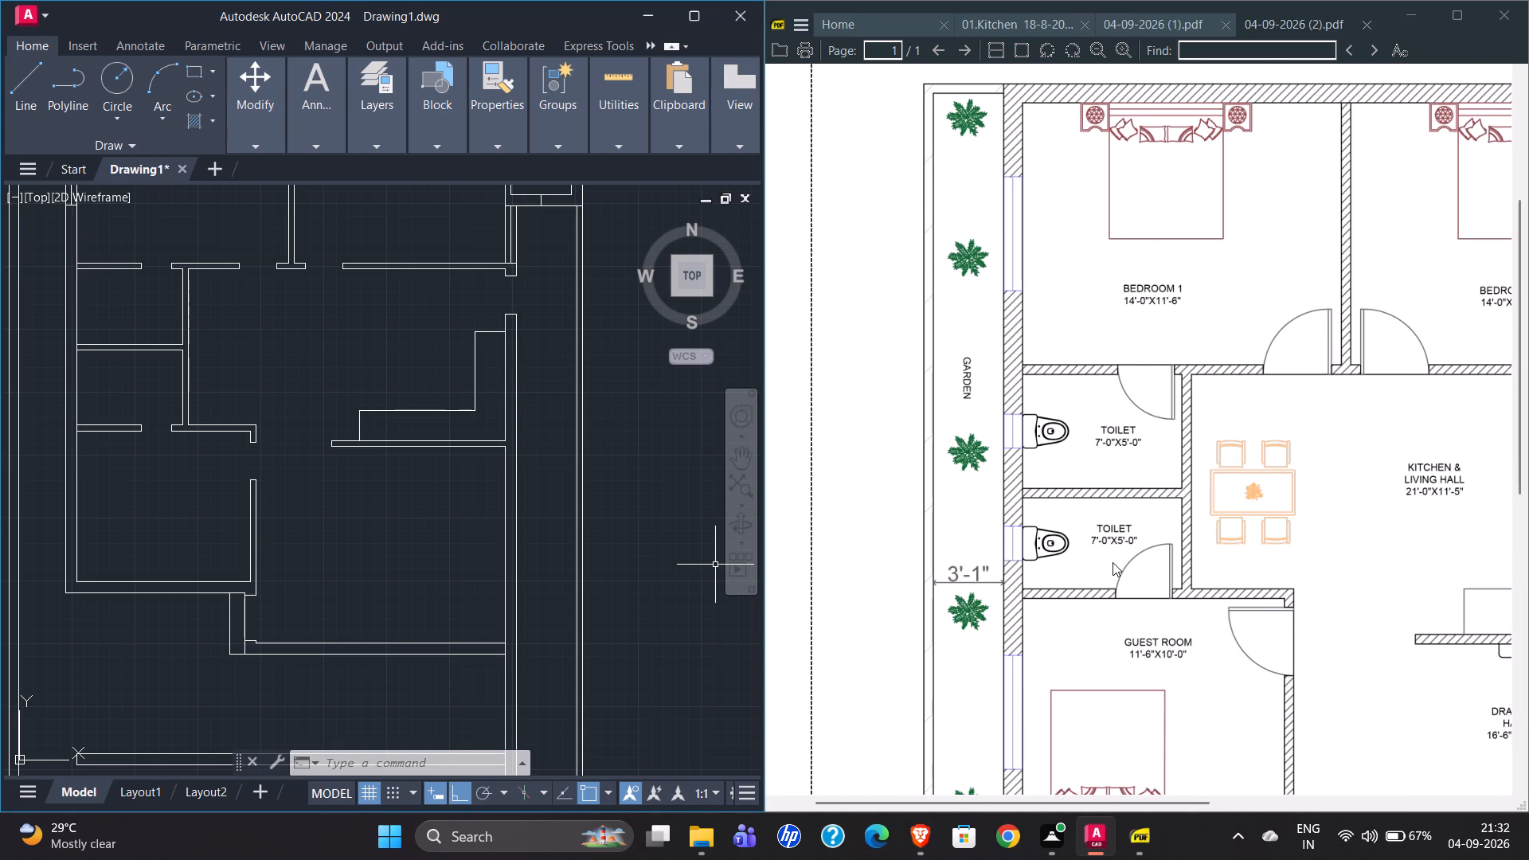
pyautogui.scroll(-1, 296, 500)
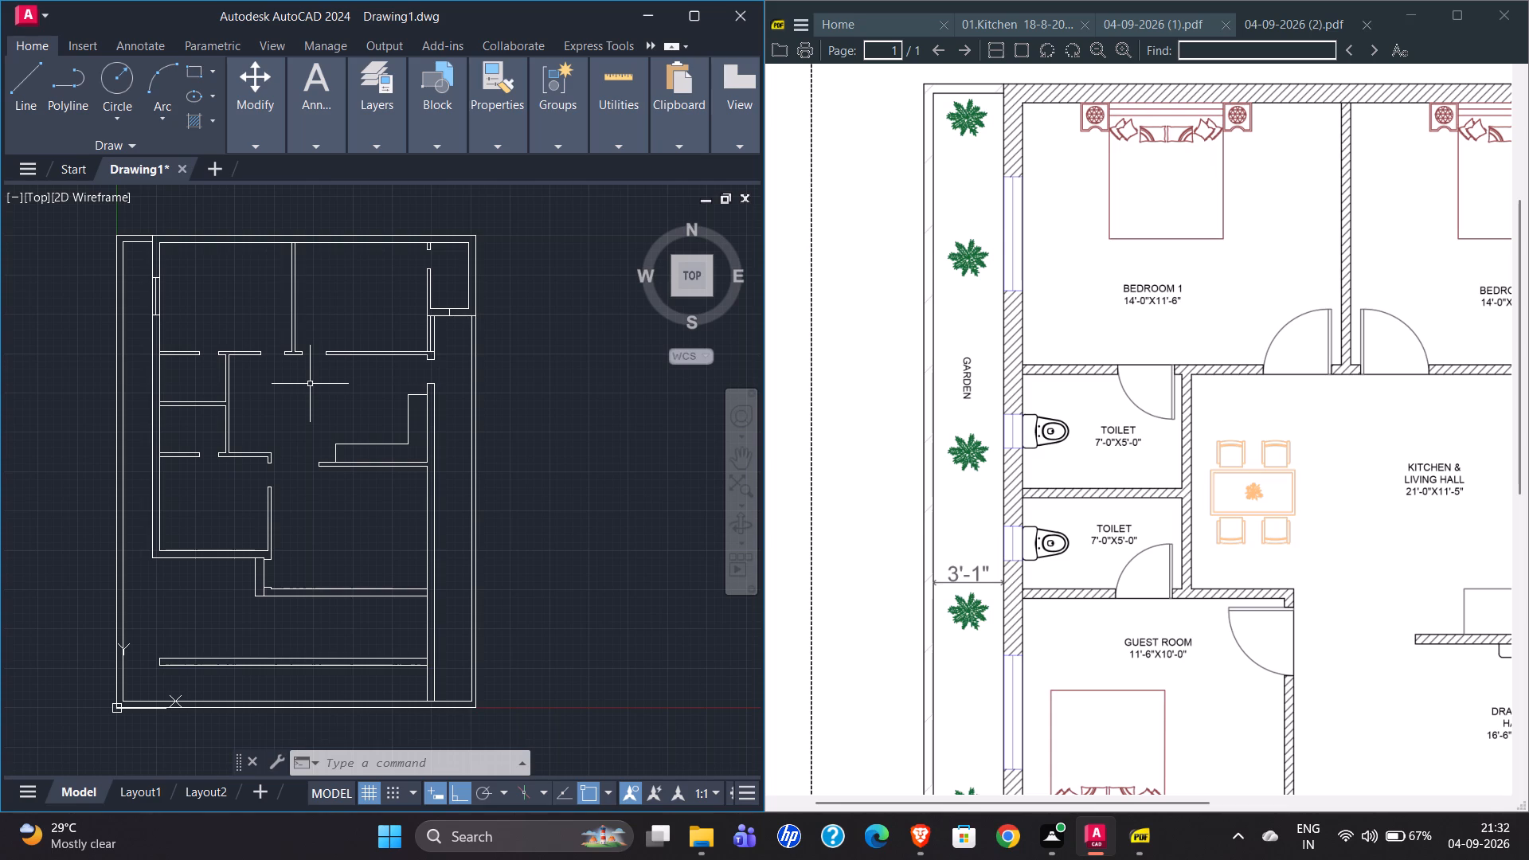
pyautogui.scroll(3, 171, 395)
pyautogui.scroll(1, 95, 255)
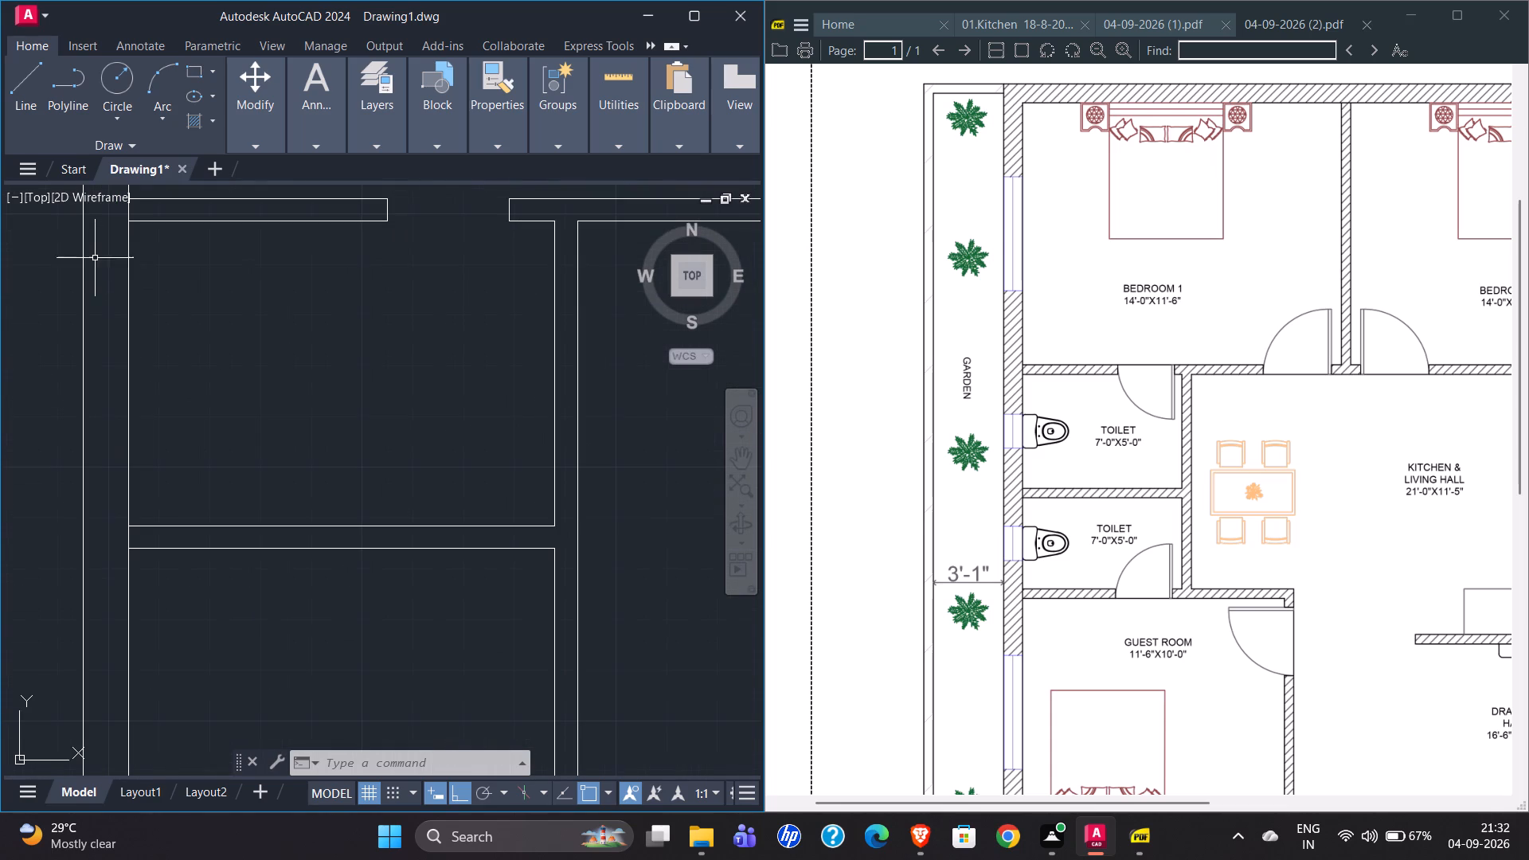
pyautogui.click(37, 79)
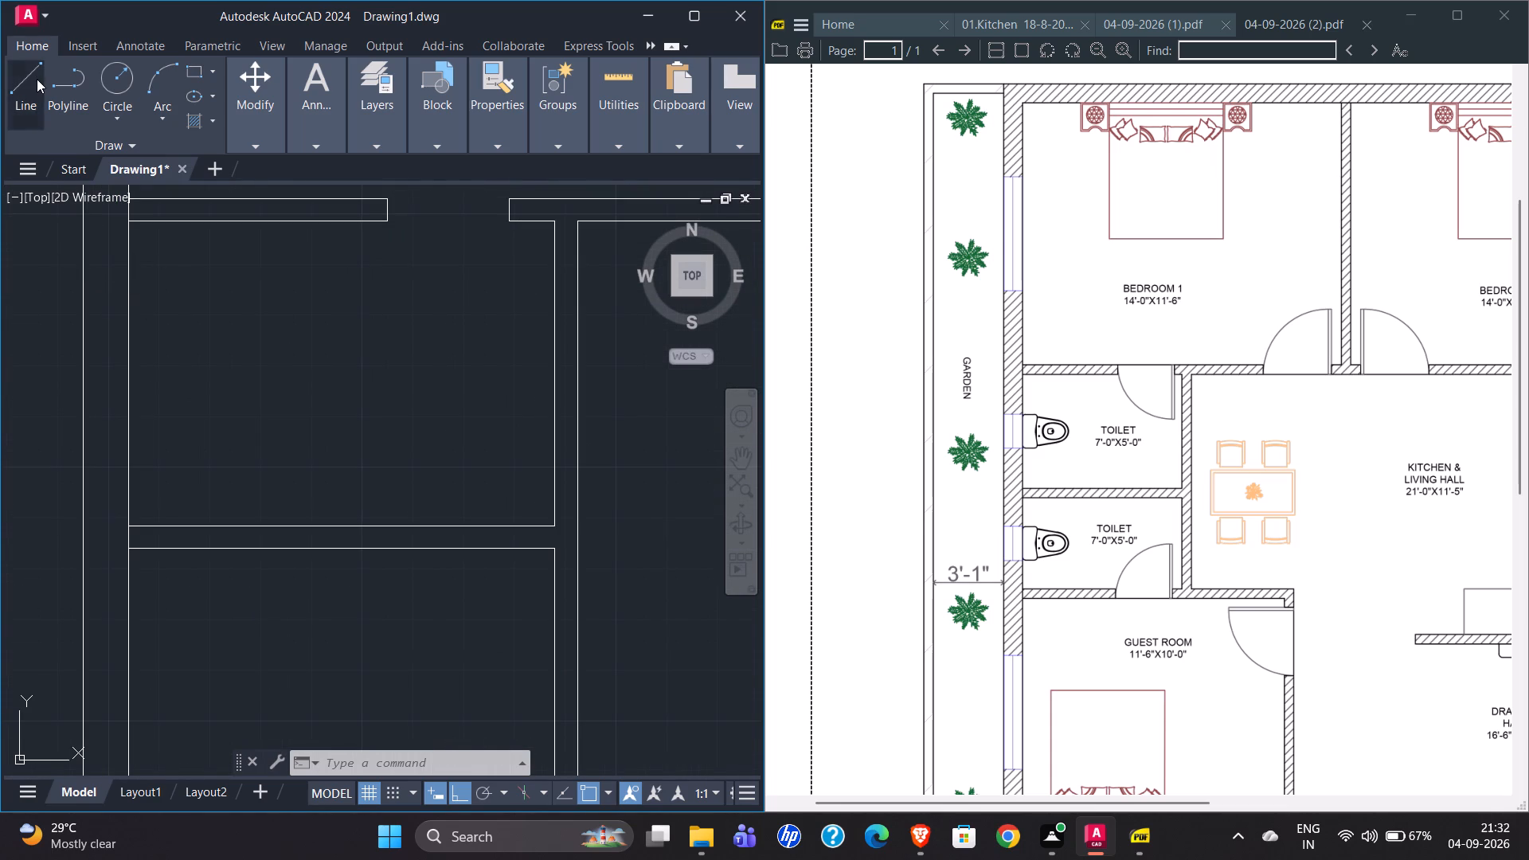
pyautogui.press('Escape')
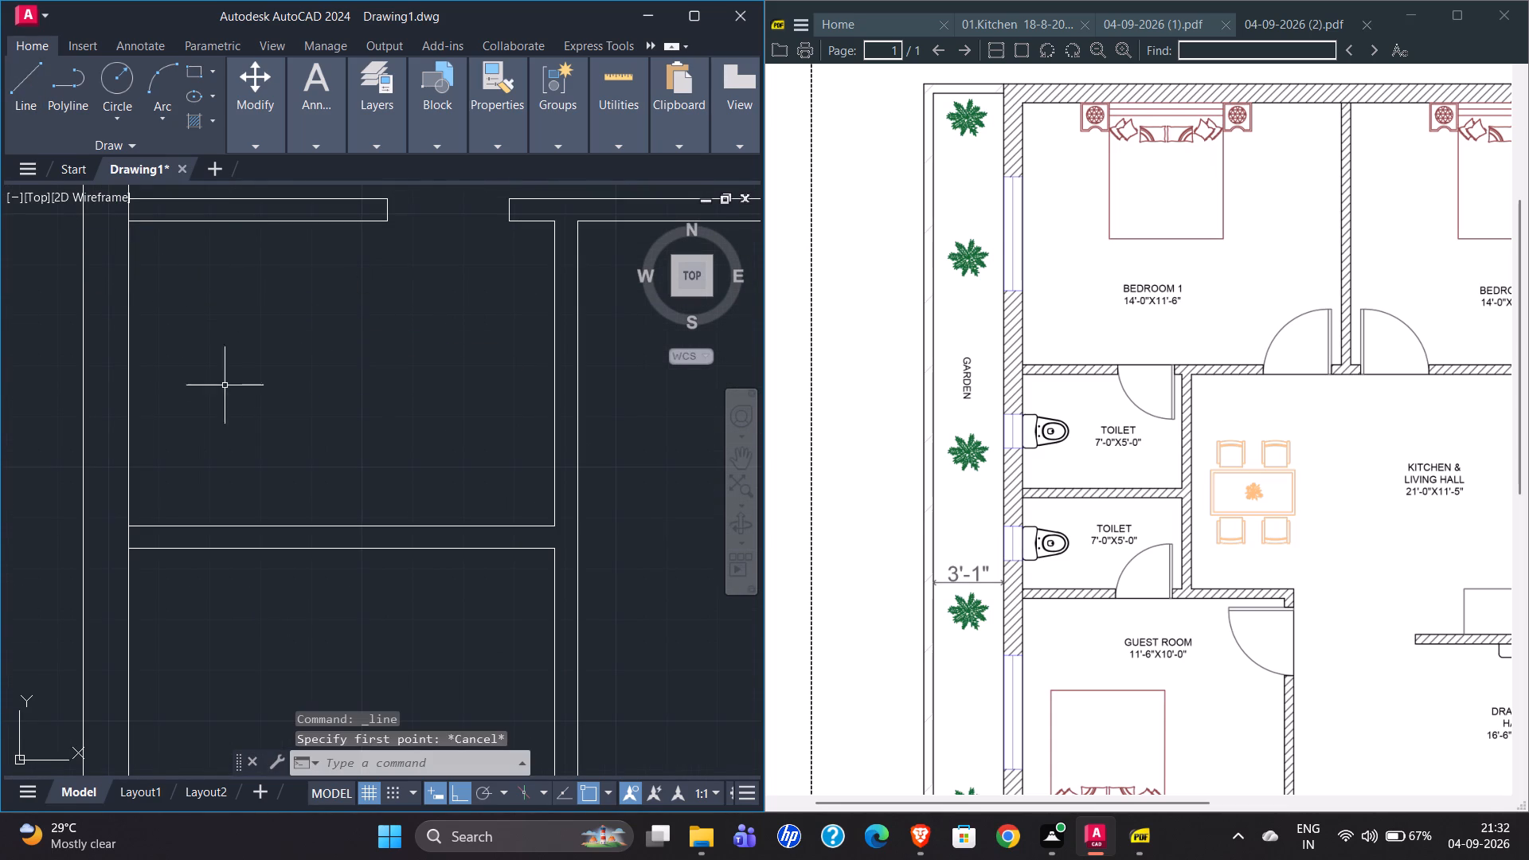
pyautogui.scroll(-1, 102, 398)
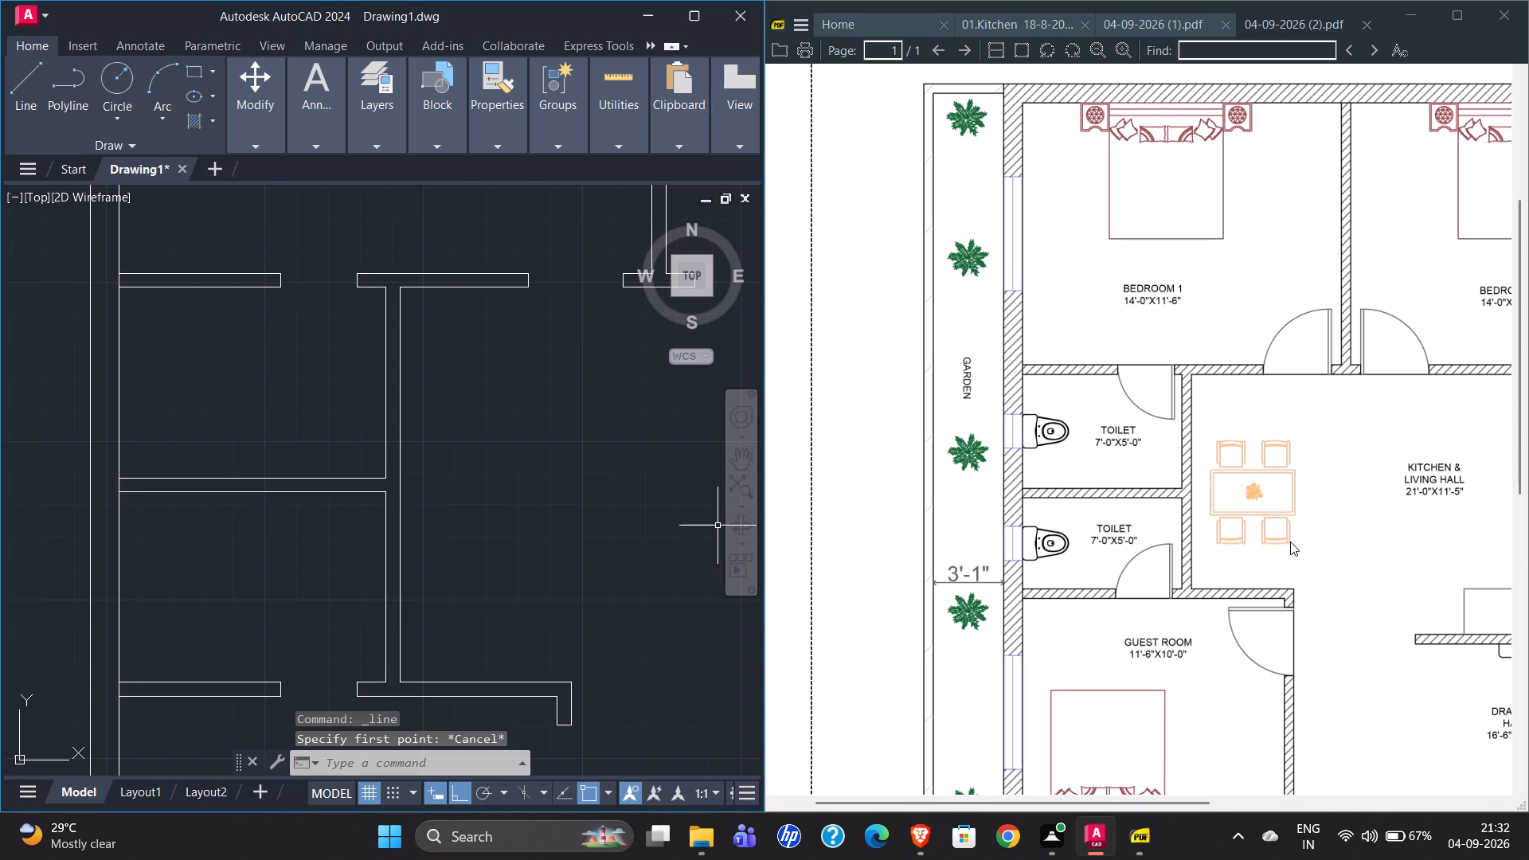
pyautogui.scroll(-5, 1290, 541)
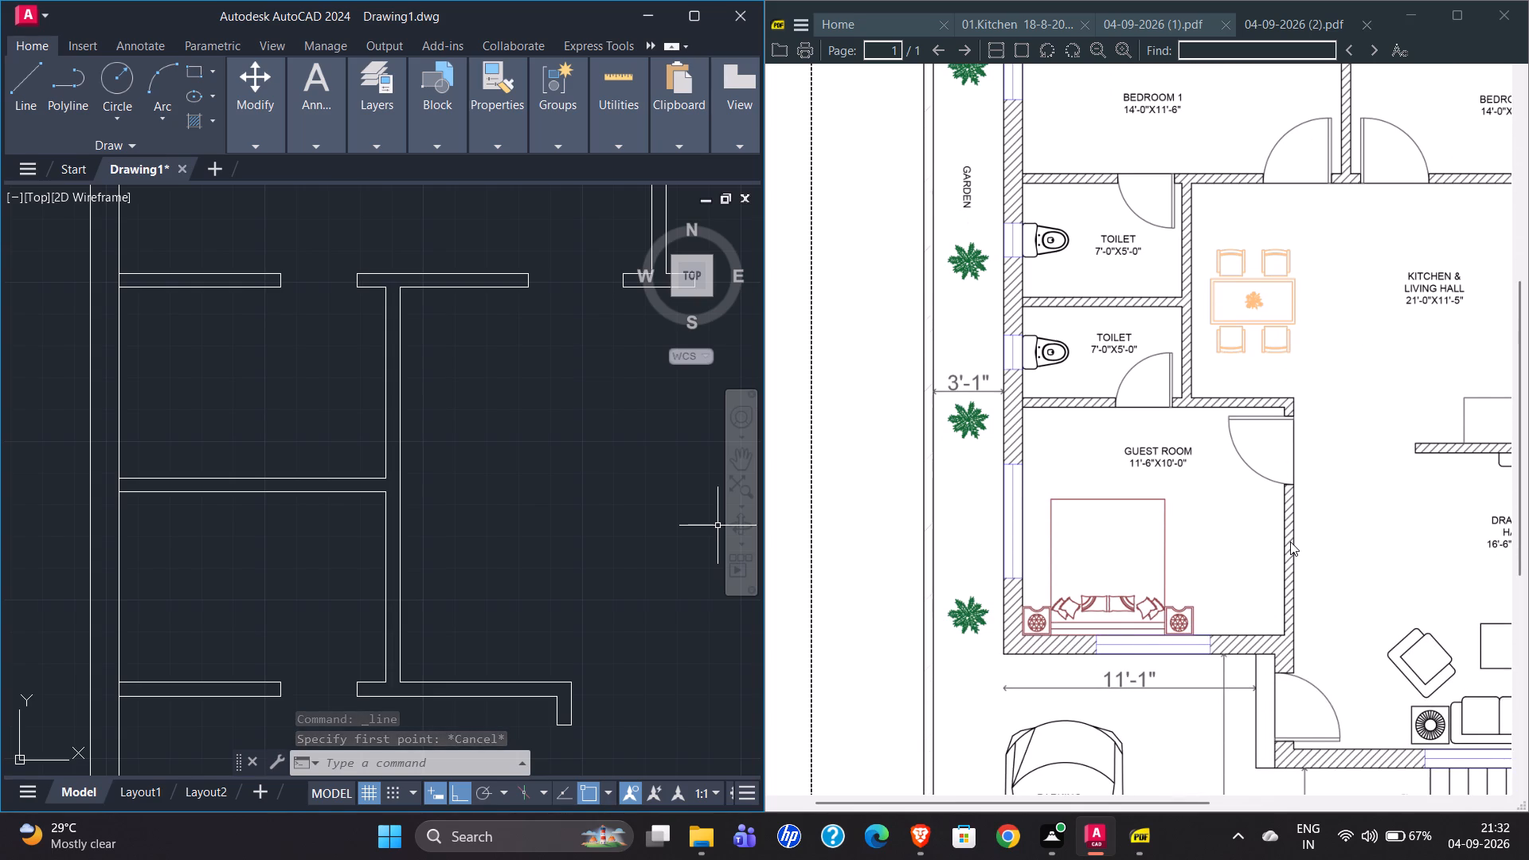
pyautogui.scroll(-1, 1290, 541)
pyautogui.scroll(1, 1290, 541)
pyautogui.scroll(-1, 1290, 541)
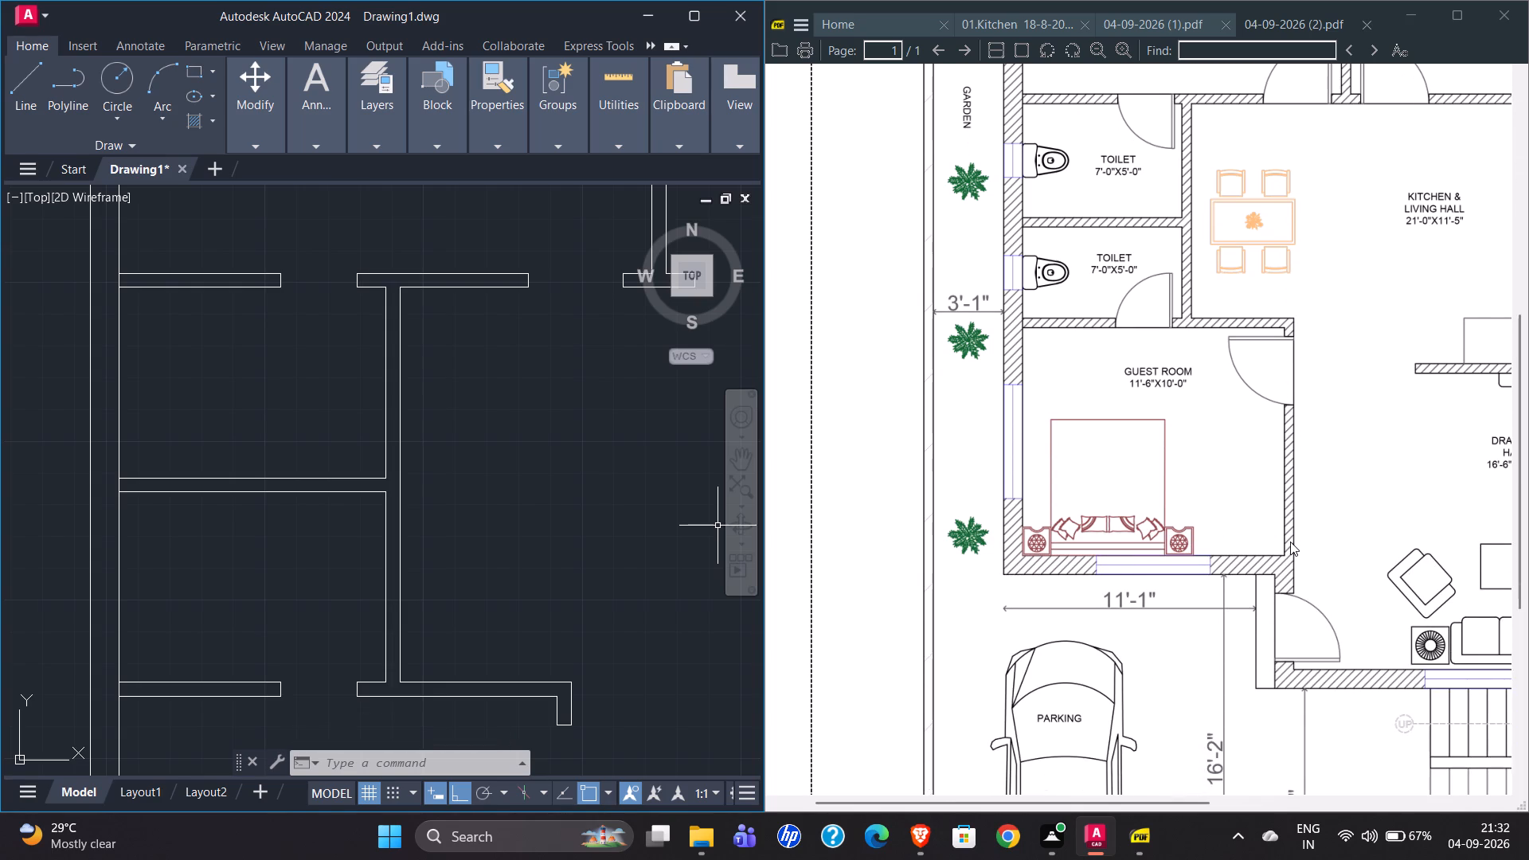
pyautogui.scroll(-2, 1290, 541)
pyautogui.scroll(1, 1290, 541)
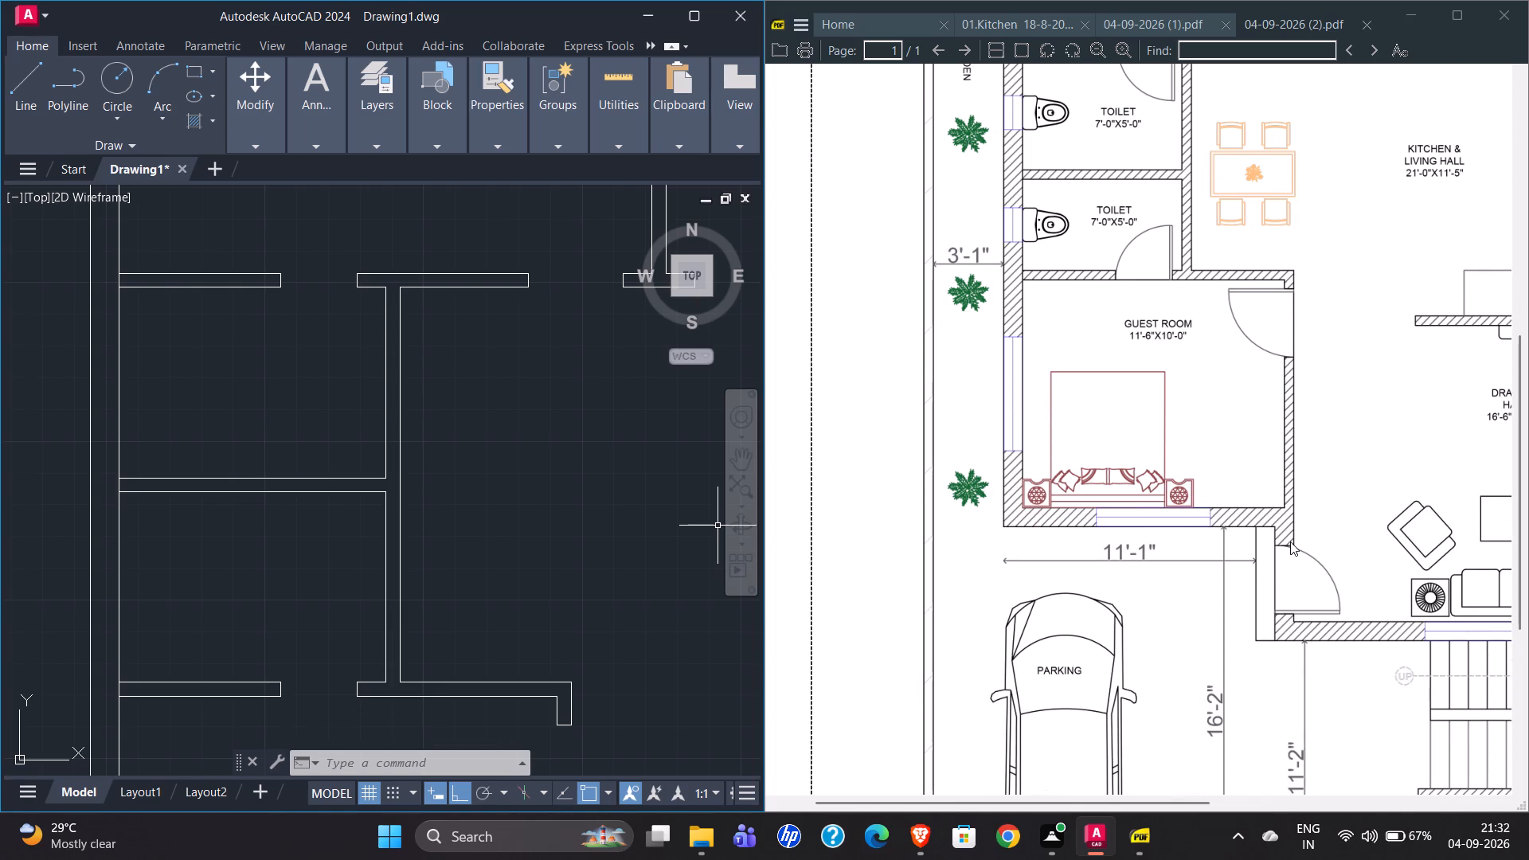
pyautogui.scroll(-2, 1290, 541)
pyautogui.scroll(1, 1290, 541)
# Examine the PDF plan's guest room, drawing hall and staircase area against the drawing.
pyautogui.scroll(-2, 293, 348)
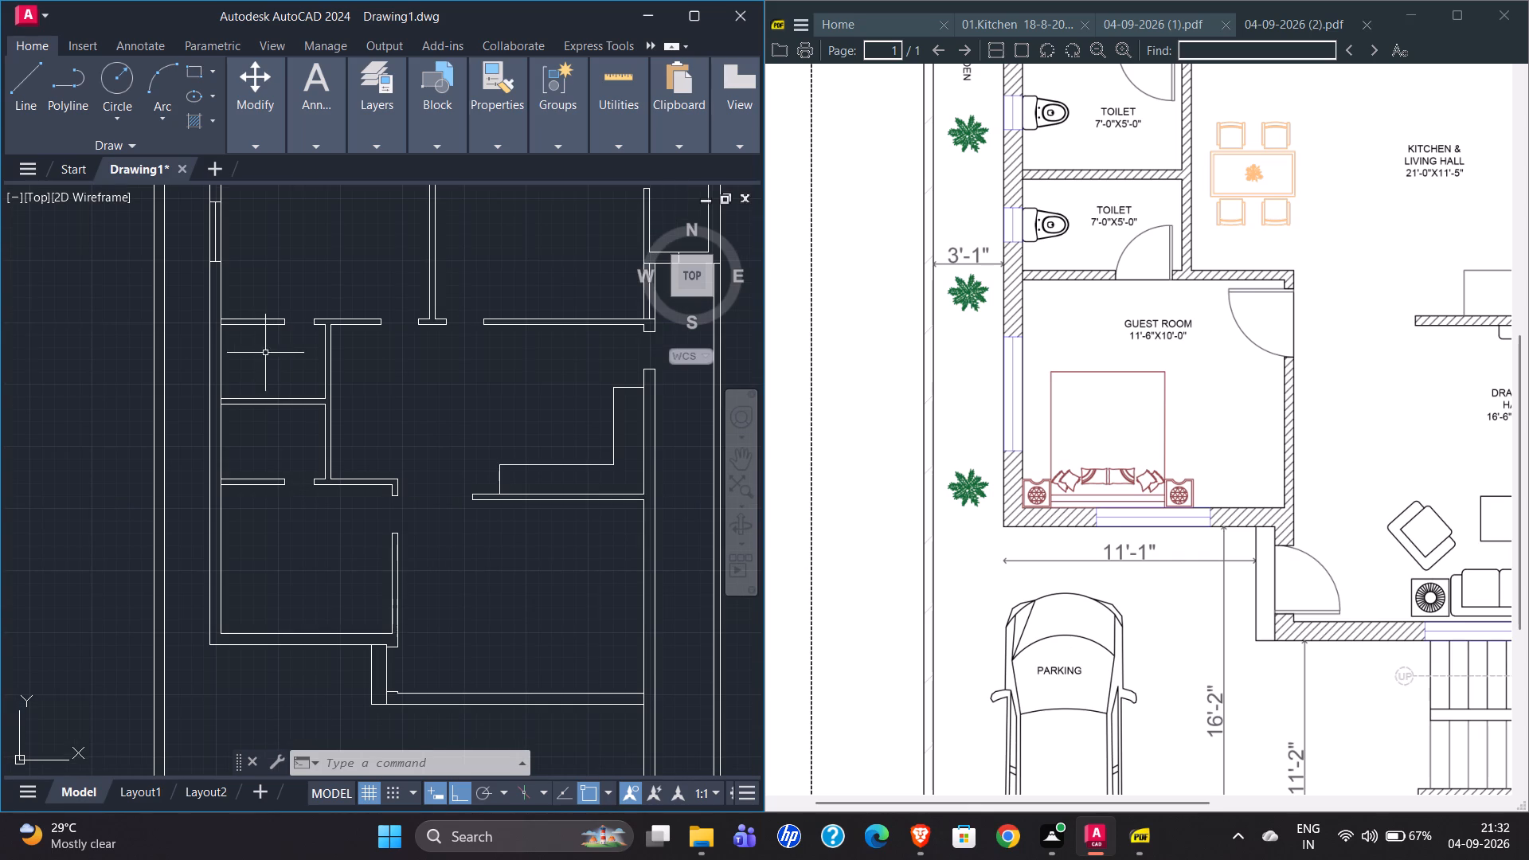
pyautogui.hscroll(4, 954, 565)
pyautogui.hscroll(-1, 954, 565)
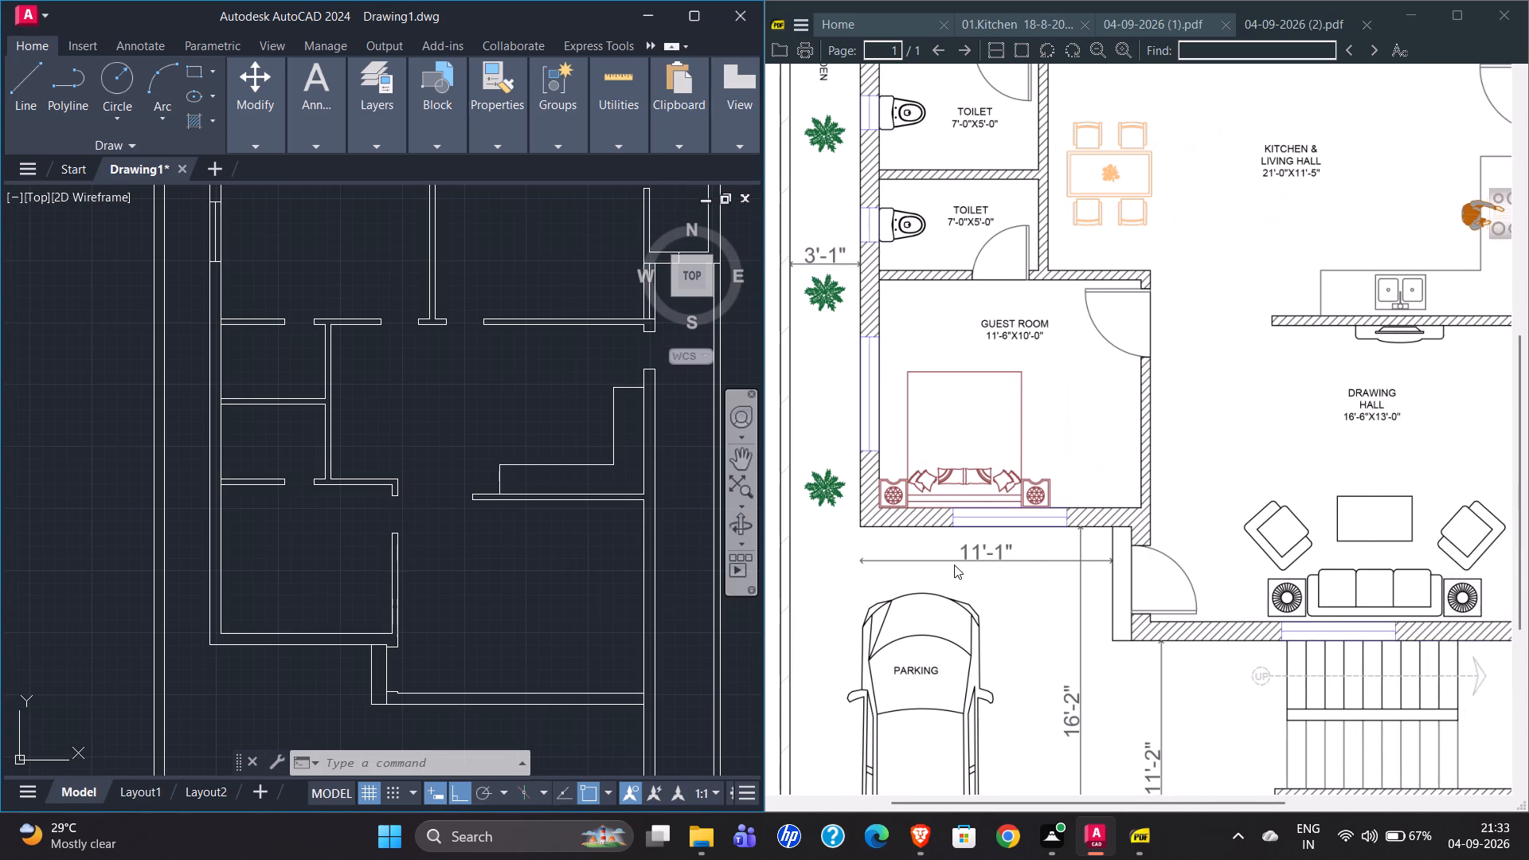
pyautogui.hscroll(-1, 954, 565)
pyautogui.hscroll(1, 954, 565)
pyautogui.hscroll(1, 1175, 518)
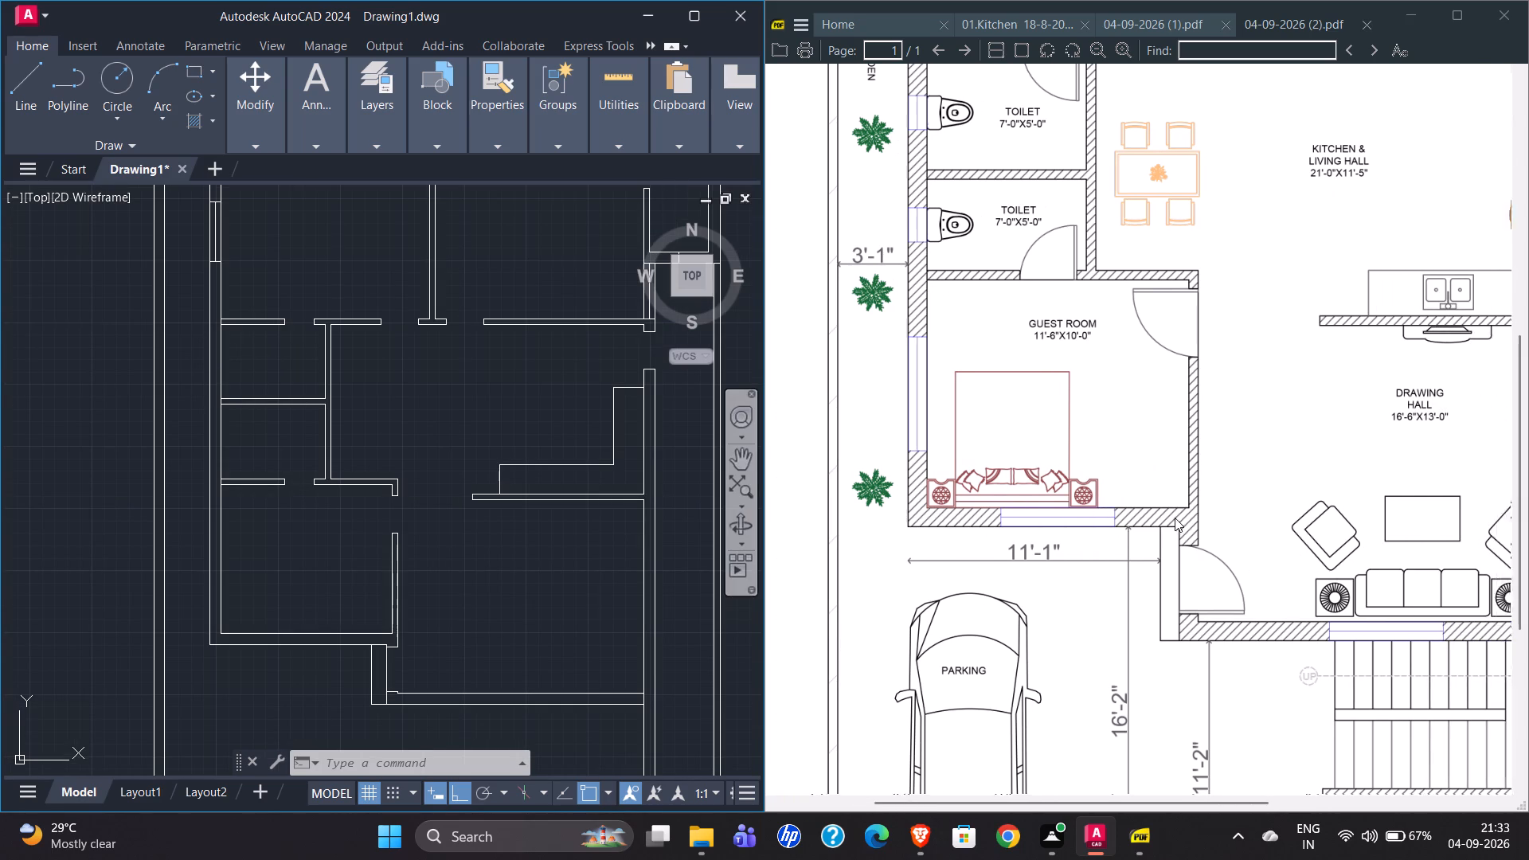
pyautogui.hscroll(2, 1175, 518)
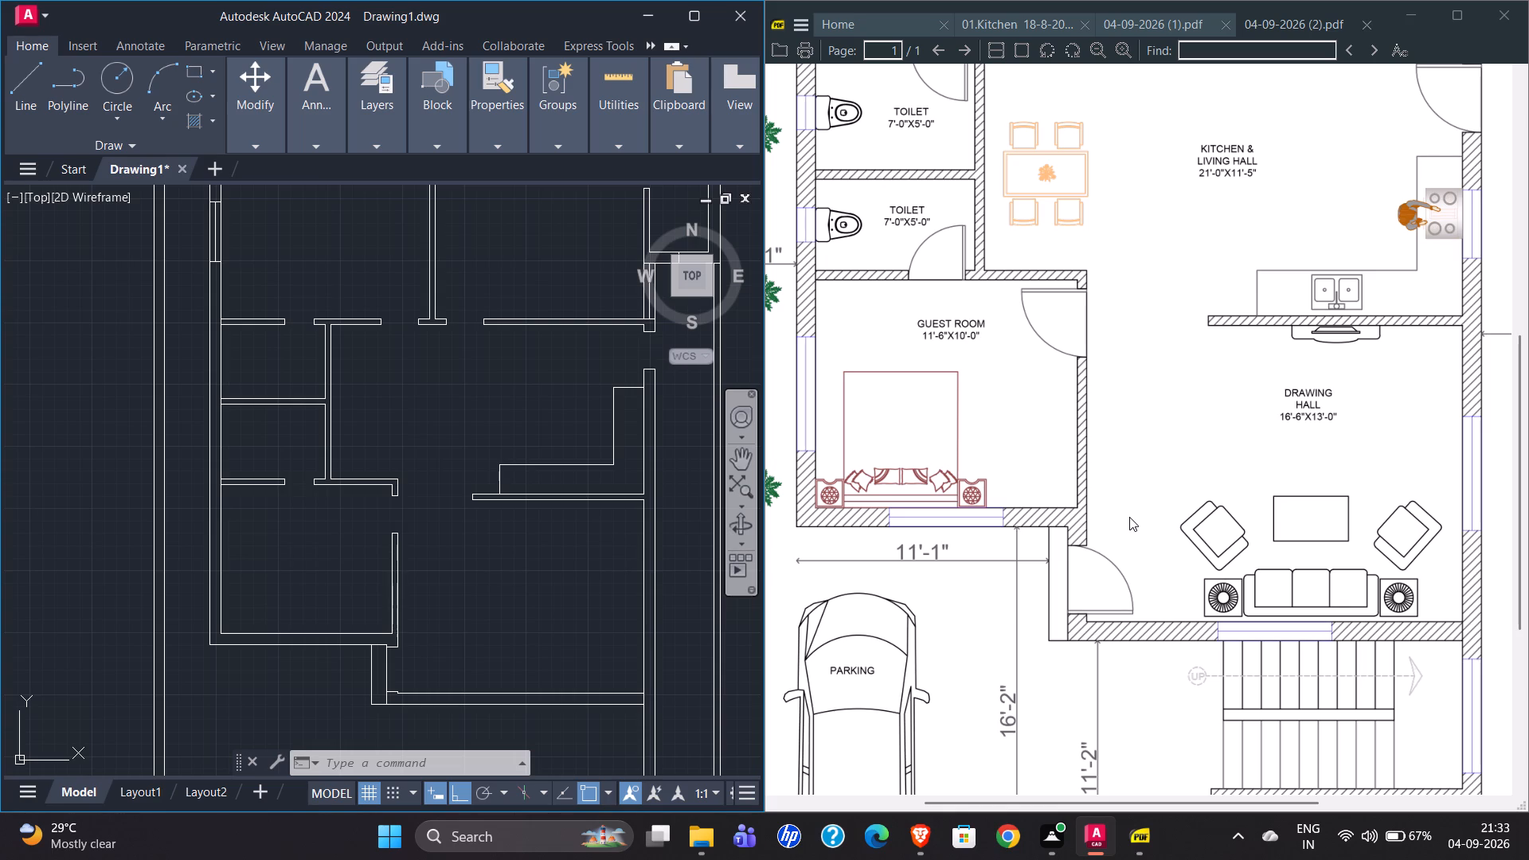
# Draw a line about 6'-7" long on the east wall's inner face, from the drawing hall's south wall to the parallel wall south of it.
pyautogui.scroll(-1, 291, 448)
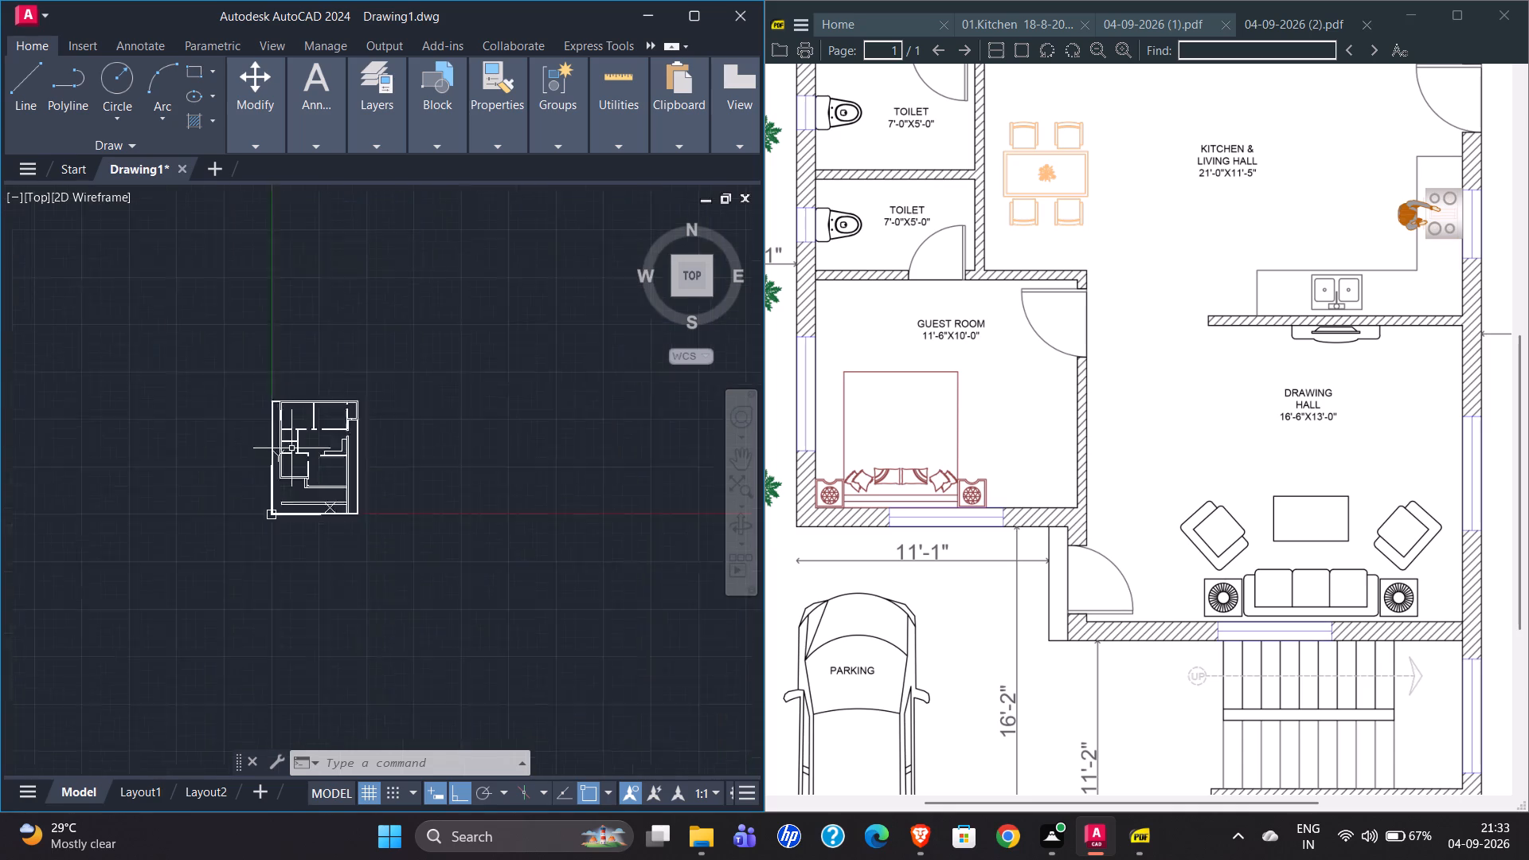
pyautogui.scroll(-2, 291, 448)
pyautogui.scroll(1, 292, 448)
pyautogui.scroll(5, 133, 459)
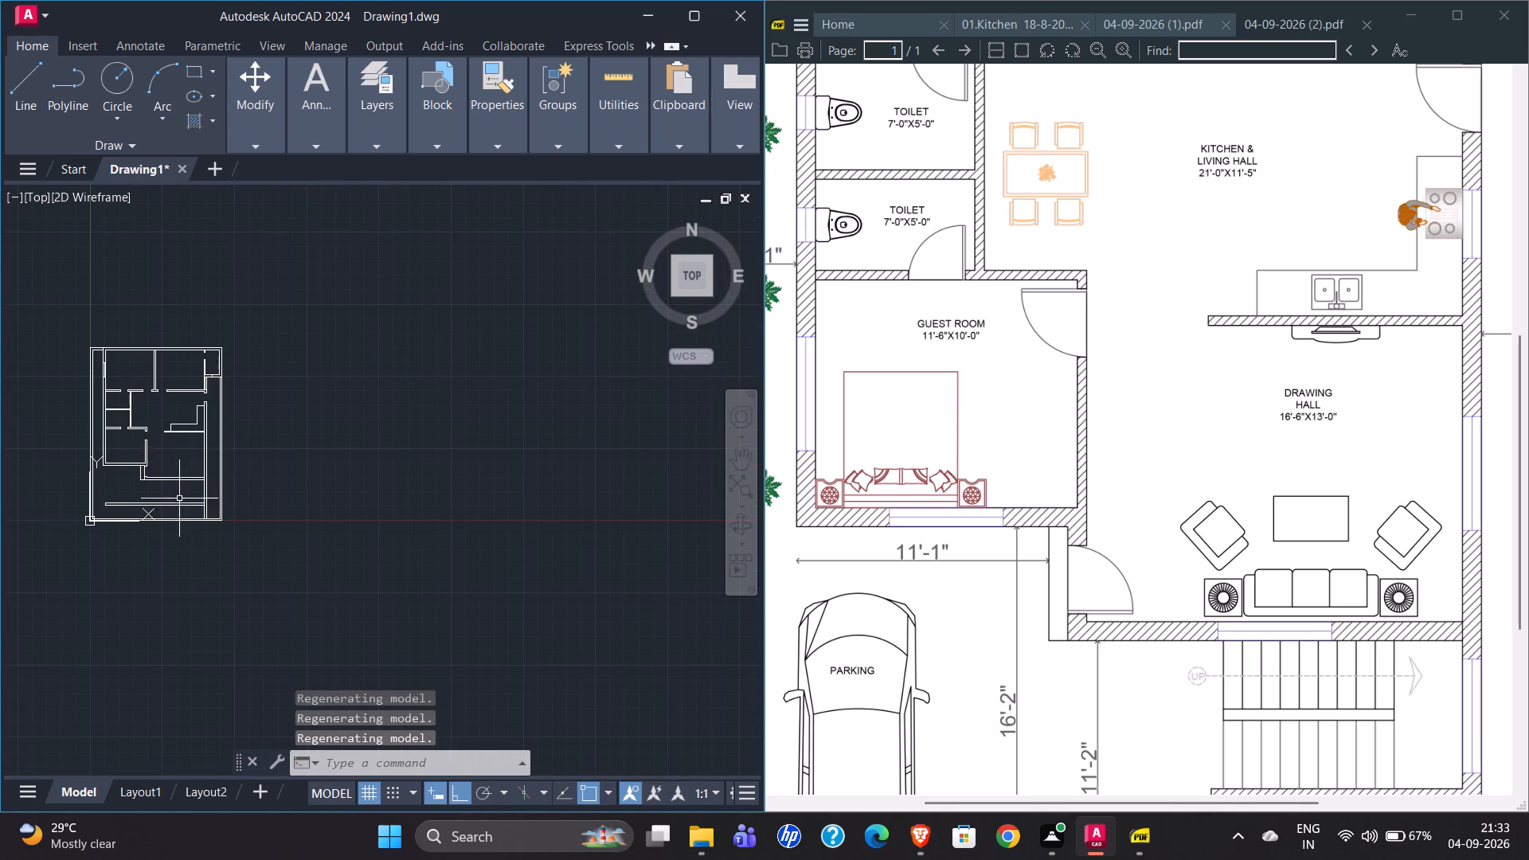
pyautogui.scroll(4, 179, 501)
pyautogui.scroll(-2, 409, 501)
pyautogui.scroll(2, 201, 478)
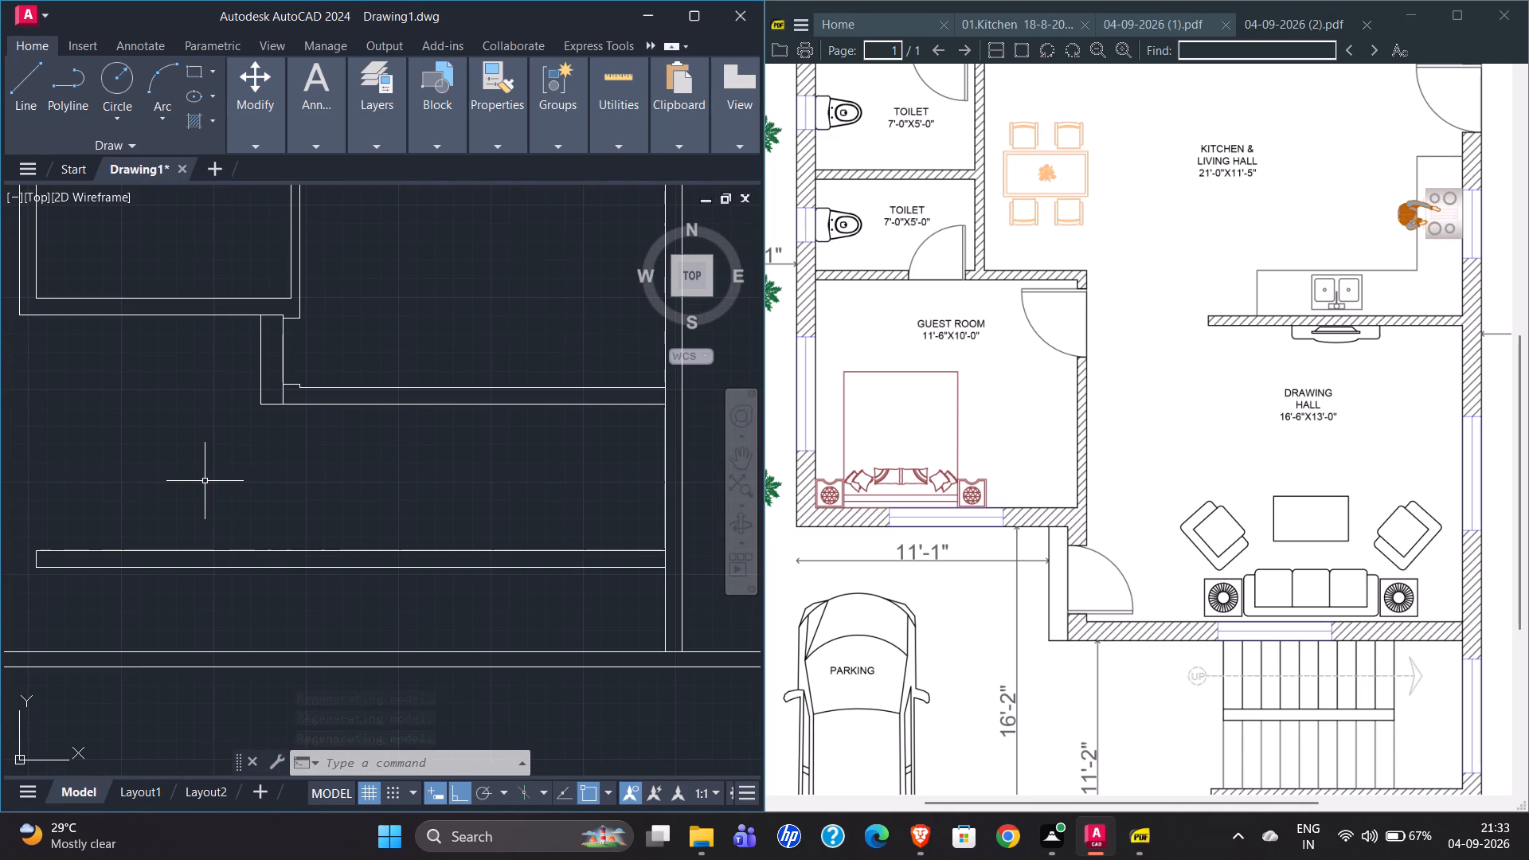
pyautogui.click(23, 104)
pyautogui.click(665, 402)
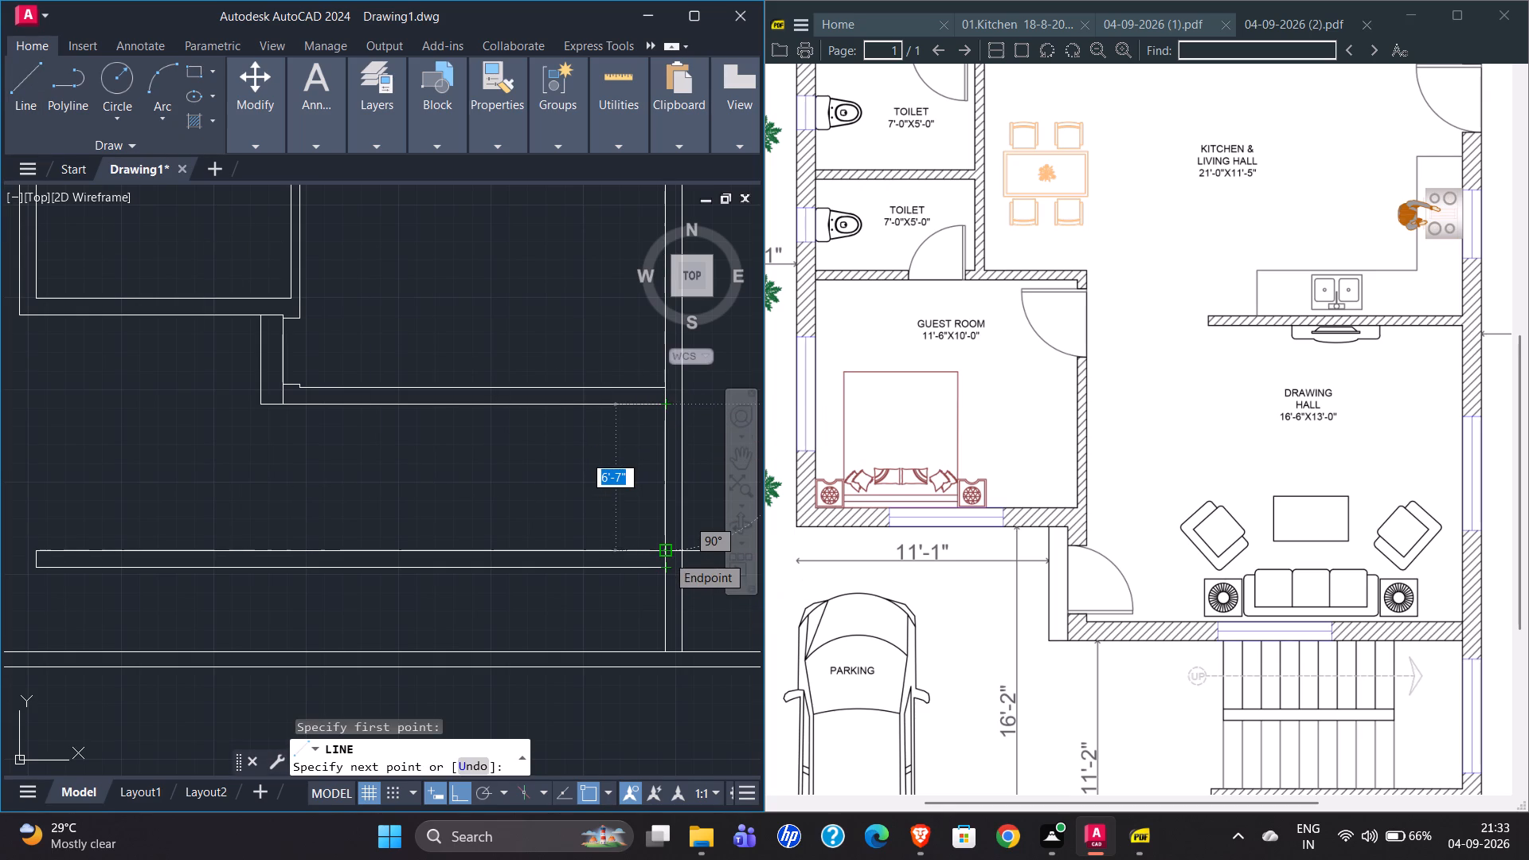
pyautogui.click(667, 555)
pyautogui.press('Escape')
# Offset that line 3' west to mark the first stair riser beside the landing.
pyautogui.click(663, 491)
pyautogui.press('o')
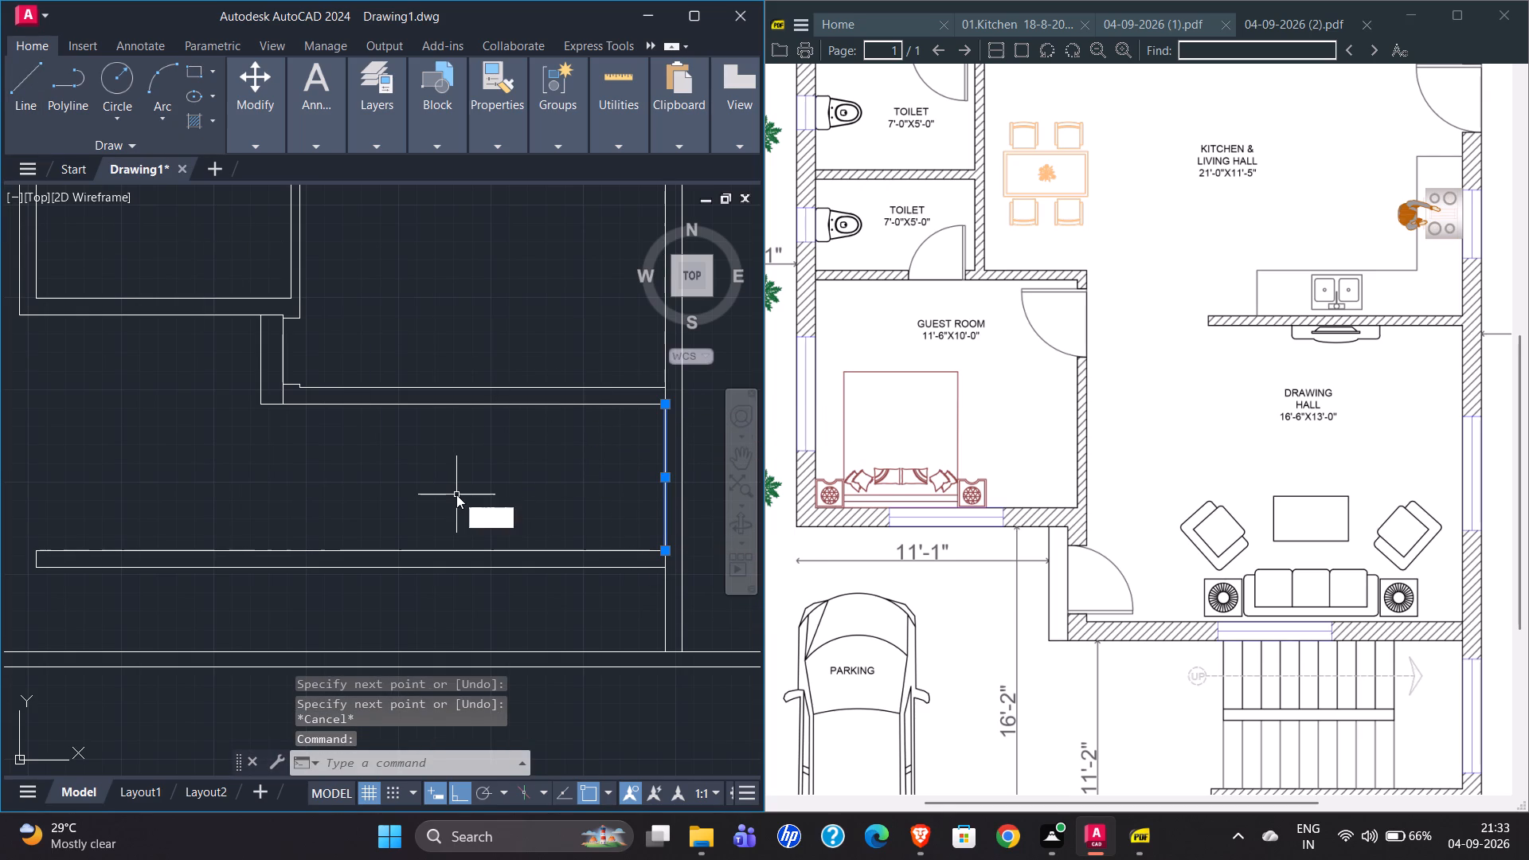
pyautogui.press('Return')
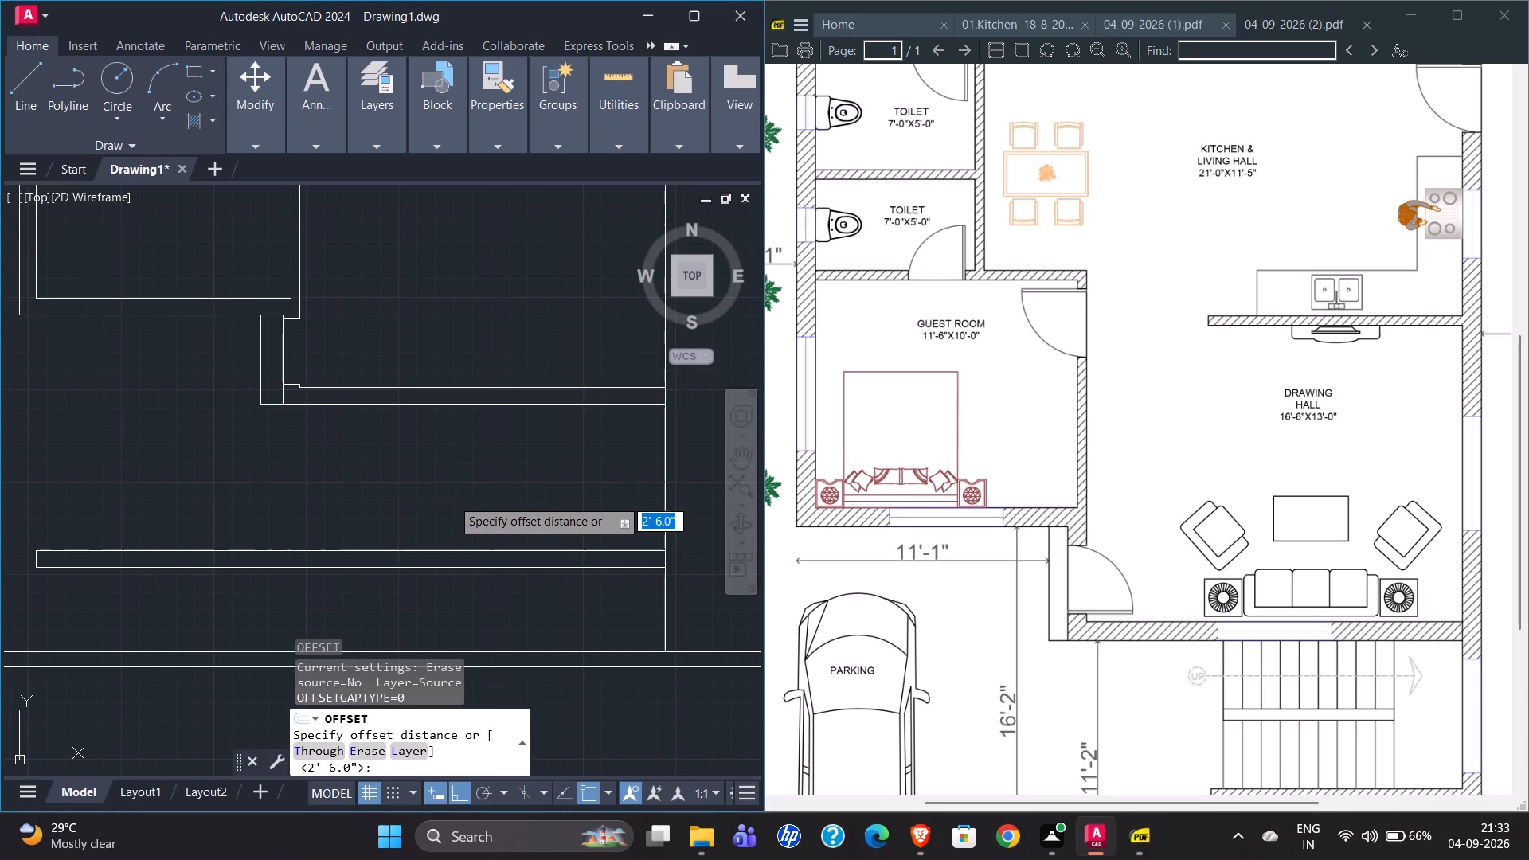
pyautogui.write("3'")
pyautogui.press('Return')
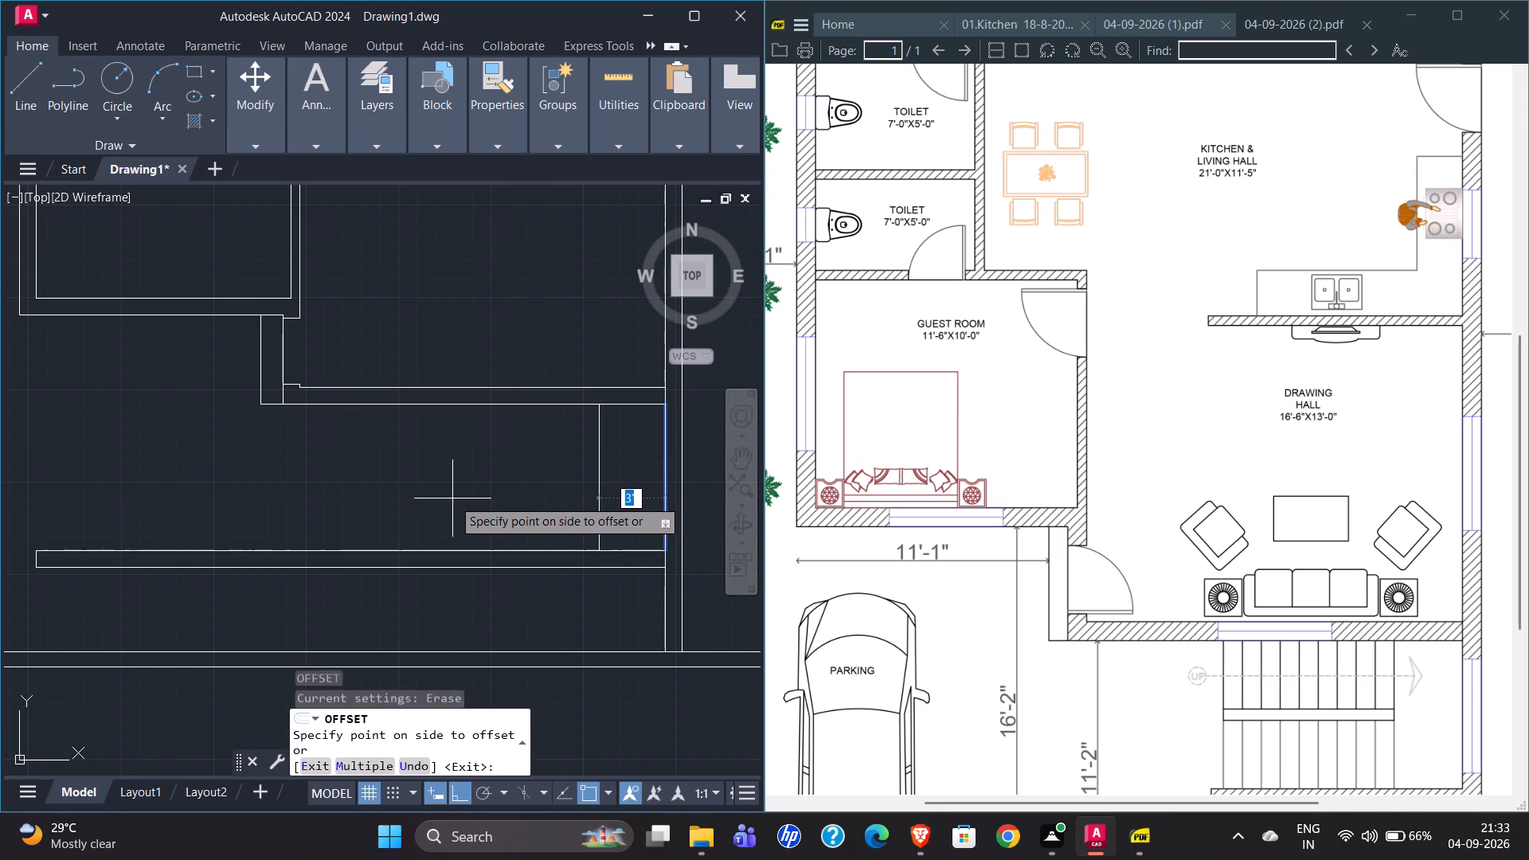
pyautogui.click(445, 495)
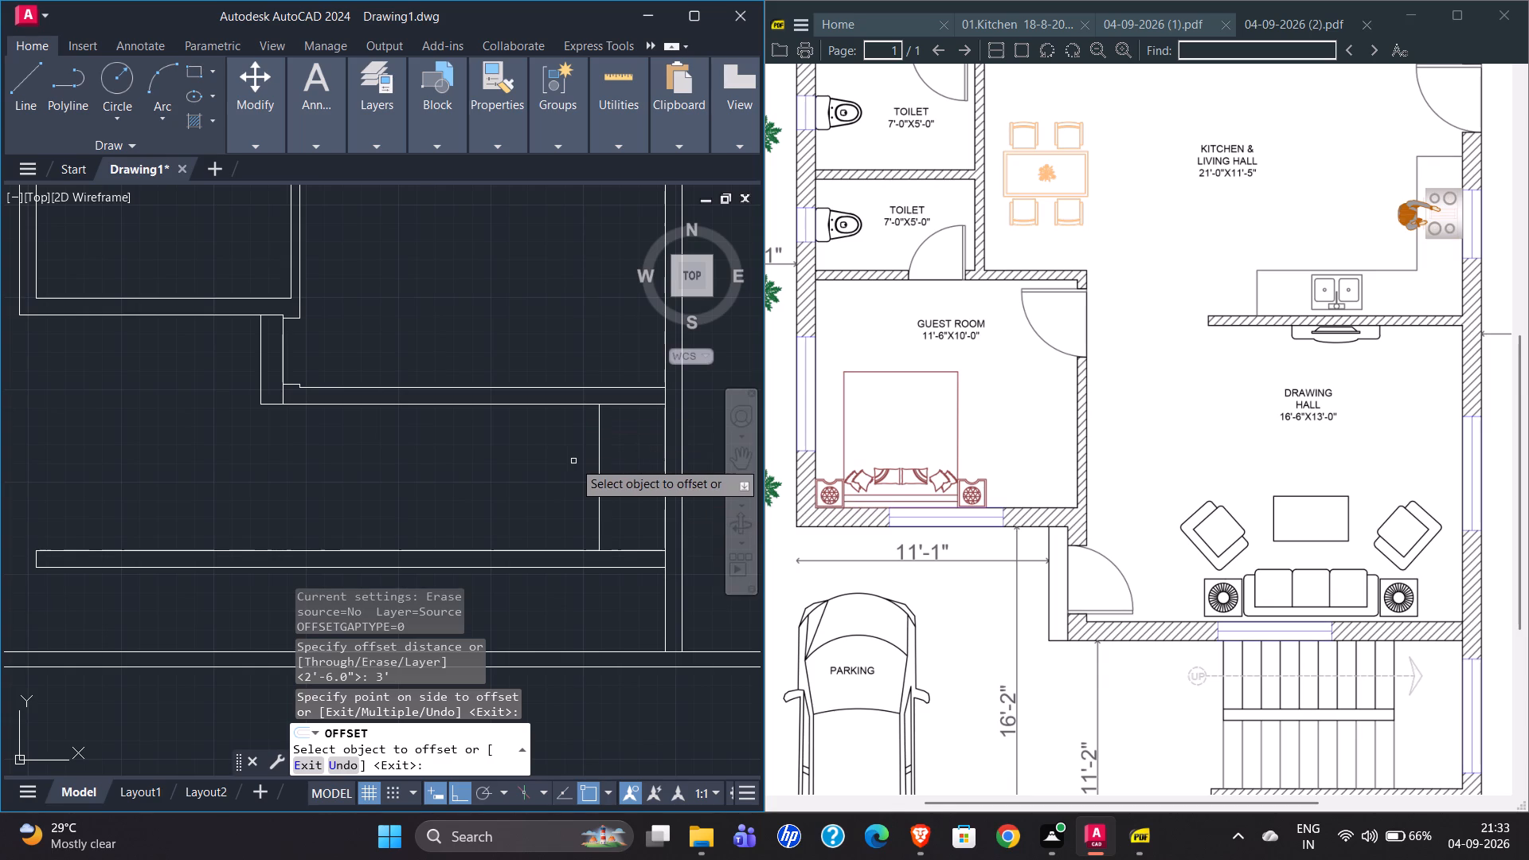
pyautogui.press('Escape')
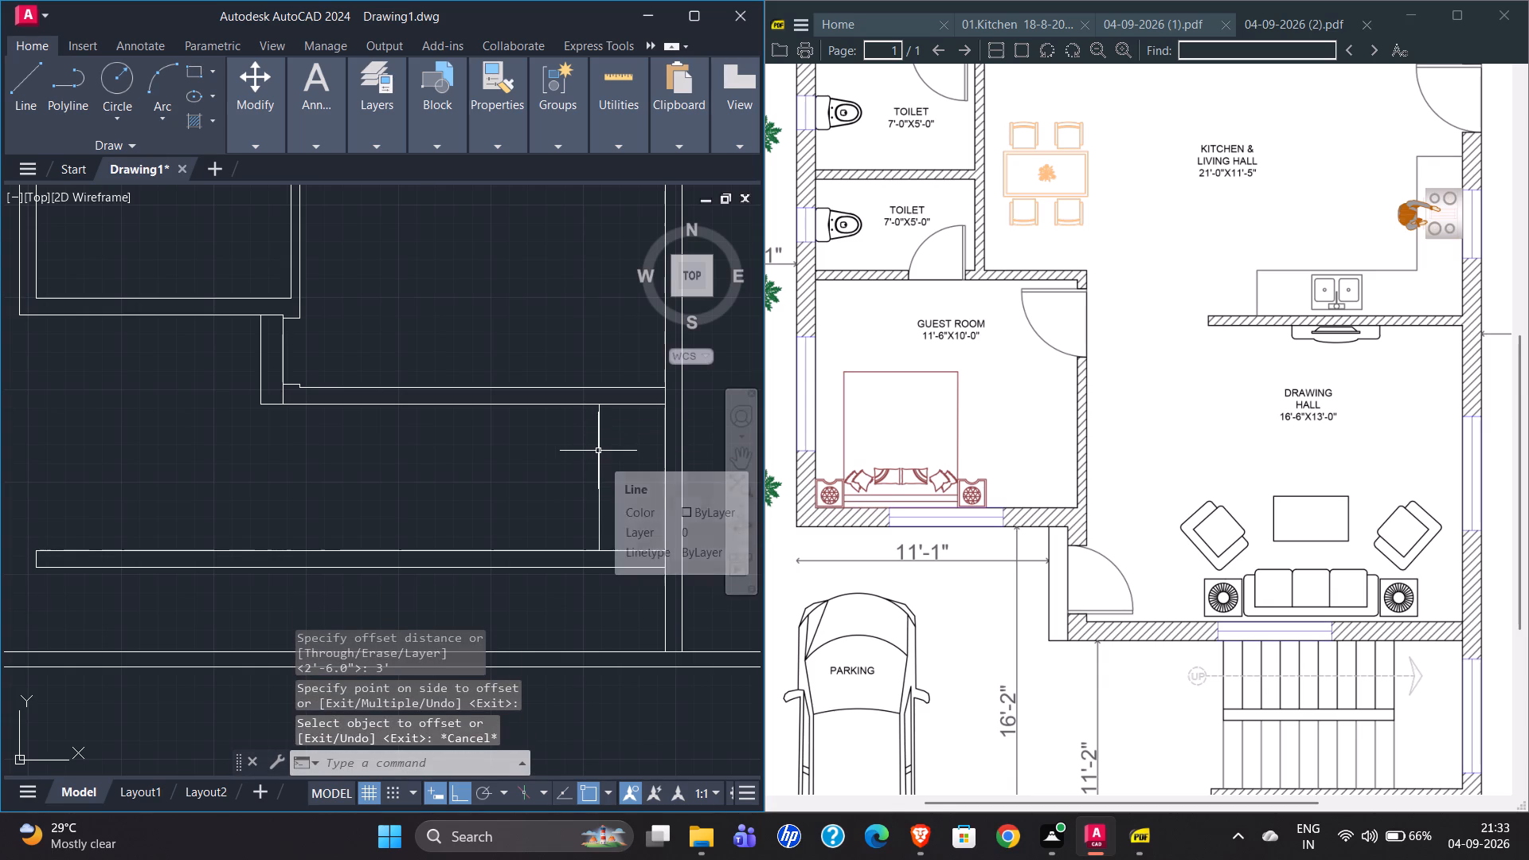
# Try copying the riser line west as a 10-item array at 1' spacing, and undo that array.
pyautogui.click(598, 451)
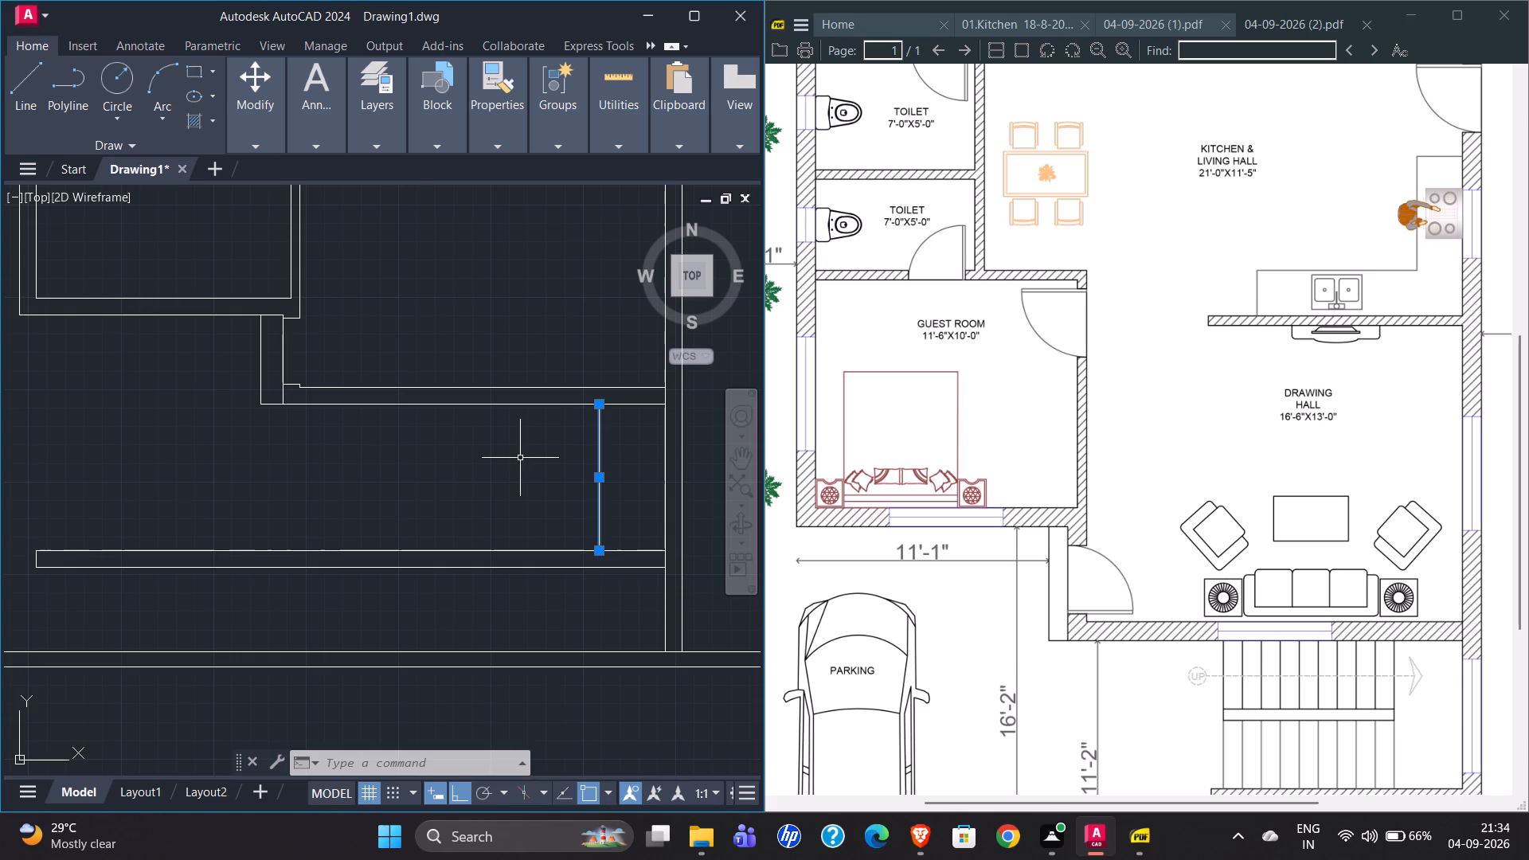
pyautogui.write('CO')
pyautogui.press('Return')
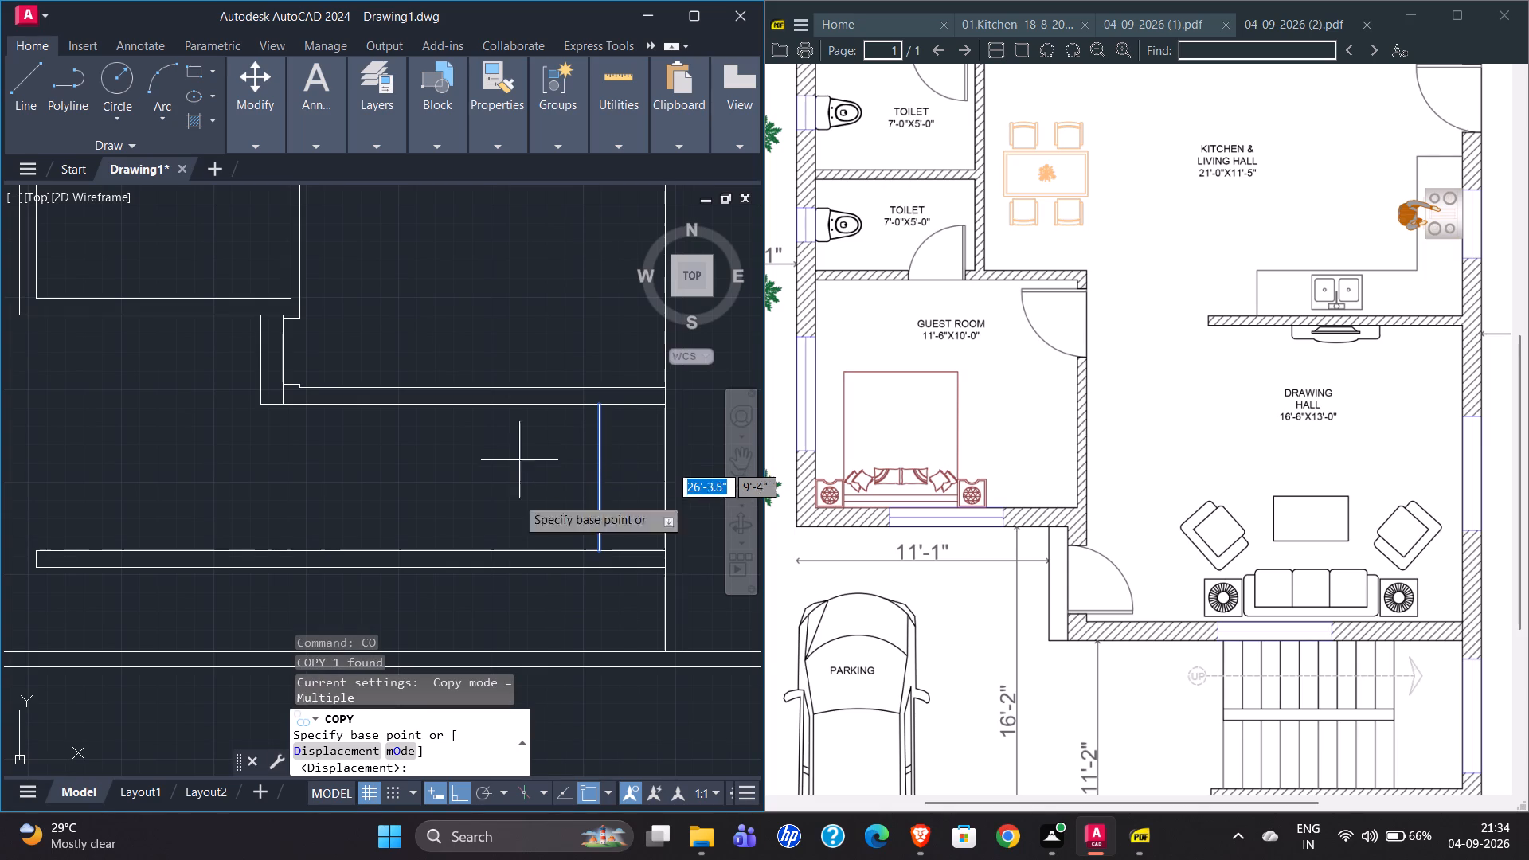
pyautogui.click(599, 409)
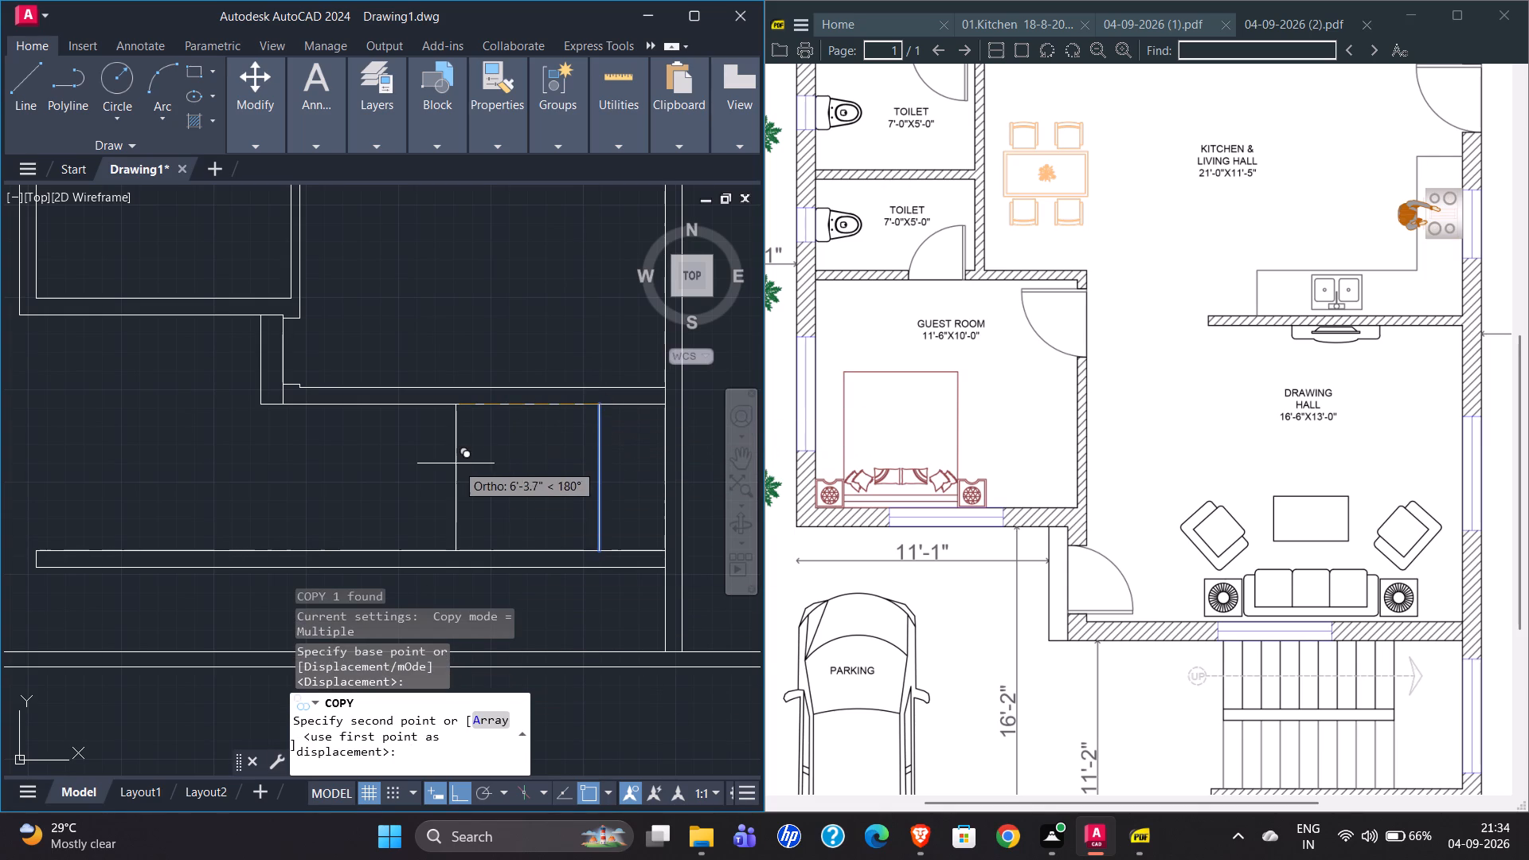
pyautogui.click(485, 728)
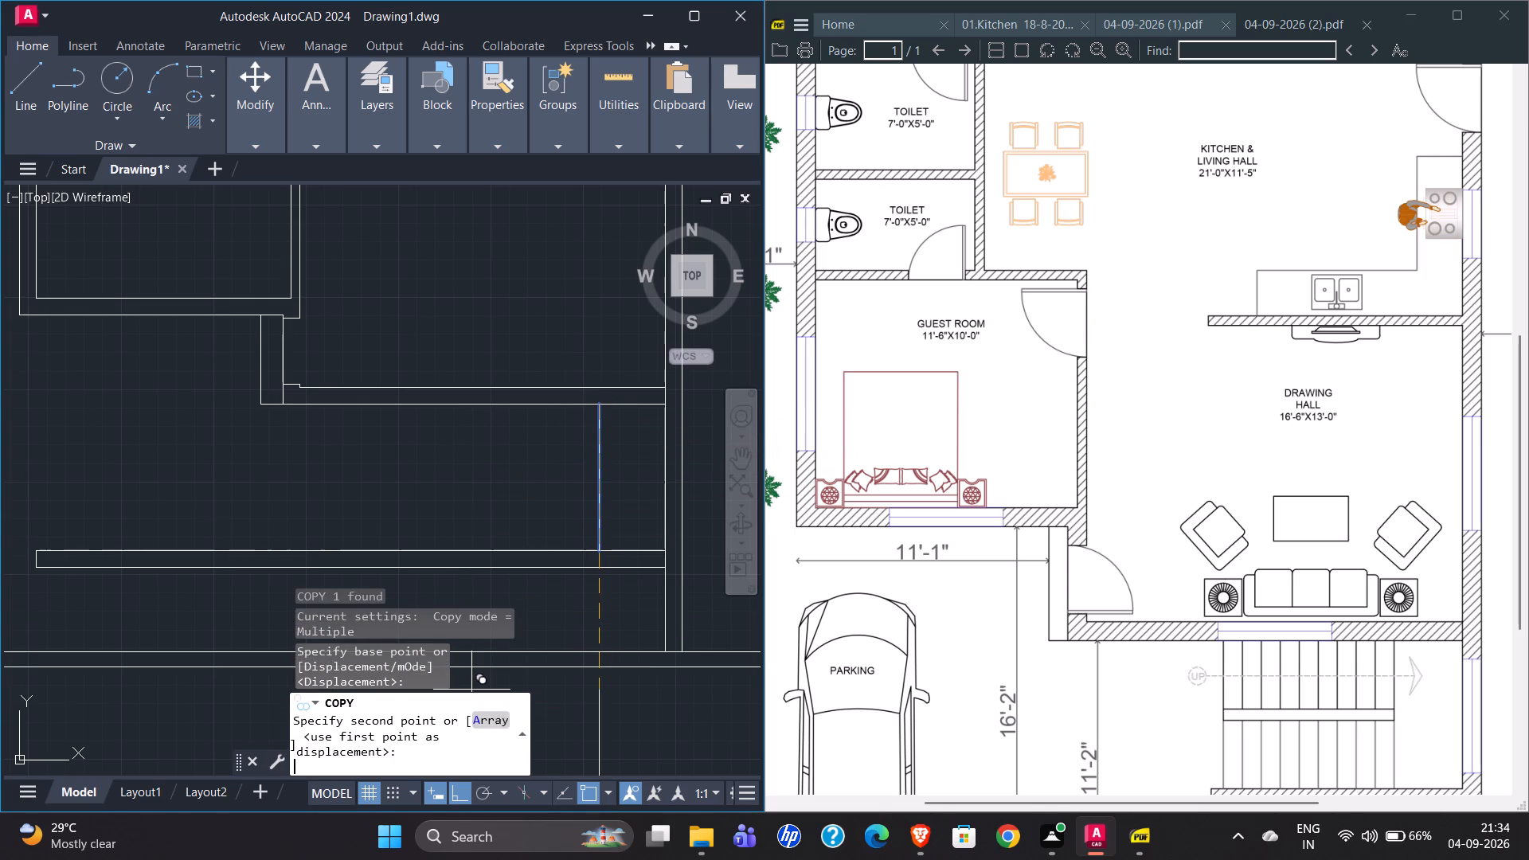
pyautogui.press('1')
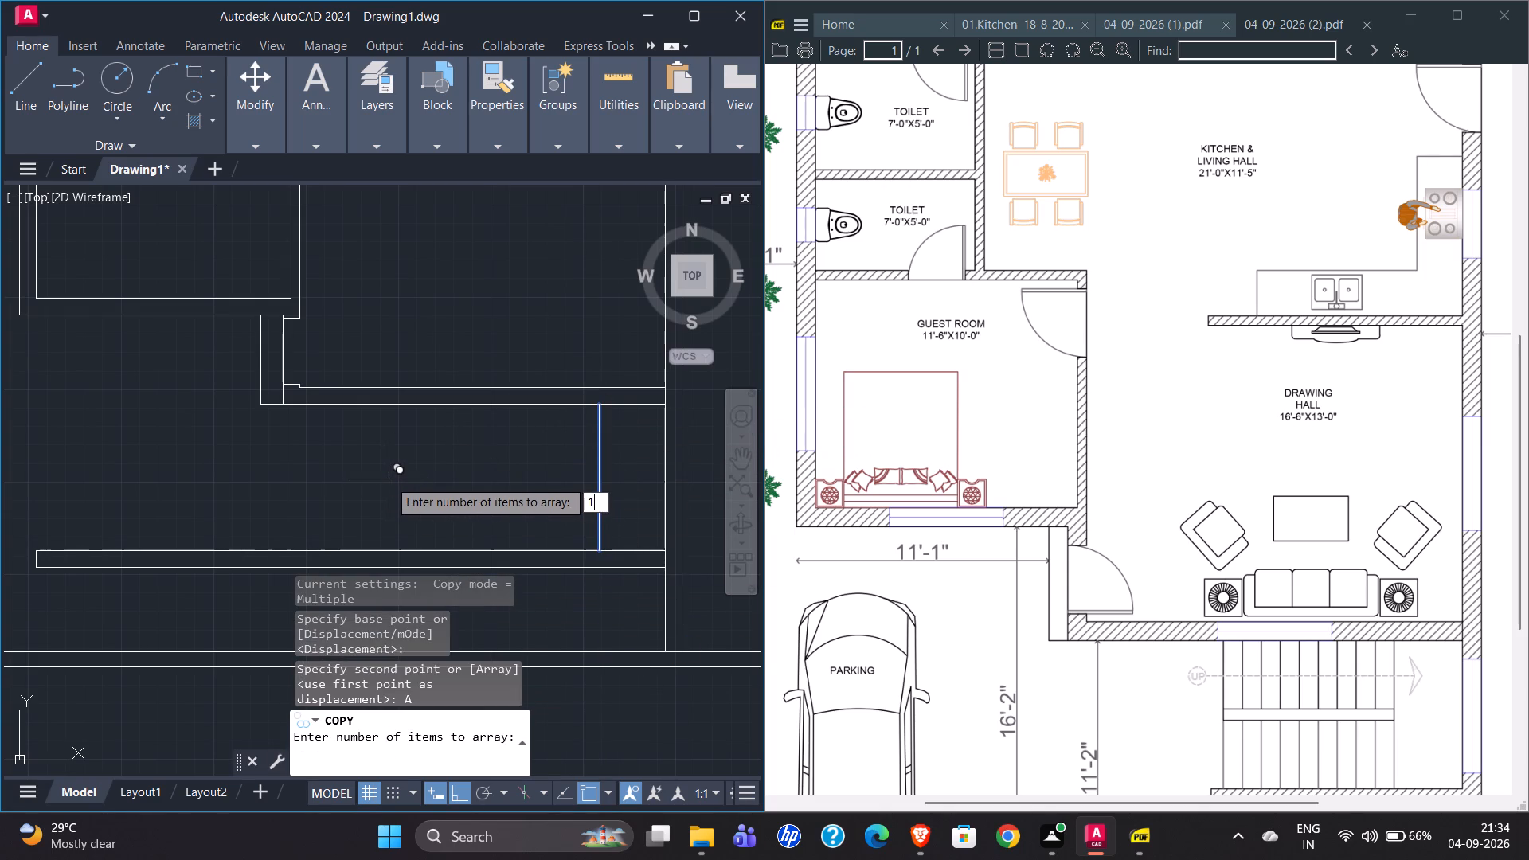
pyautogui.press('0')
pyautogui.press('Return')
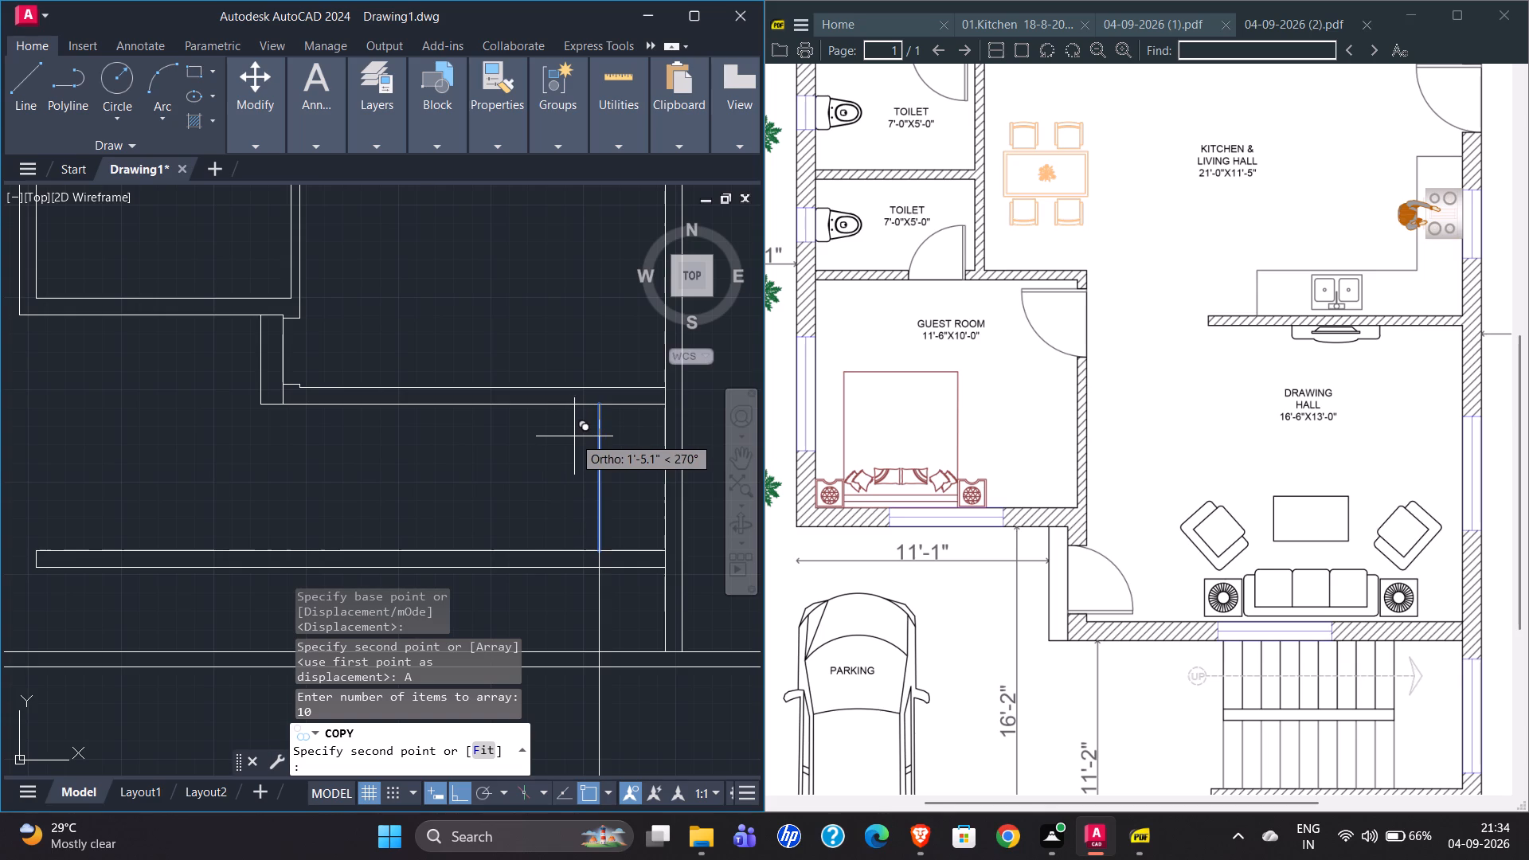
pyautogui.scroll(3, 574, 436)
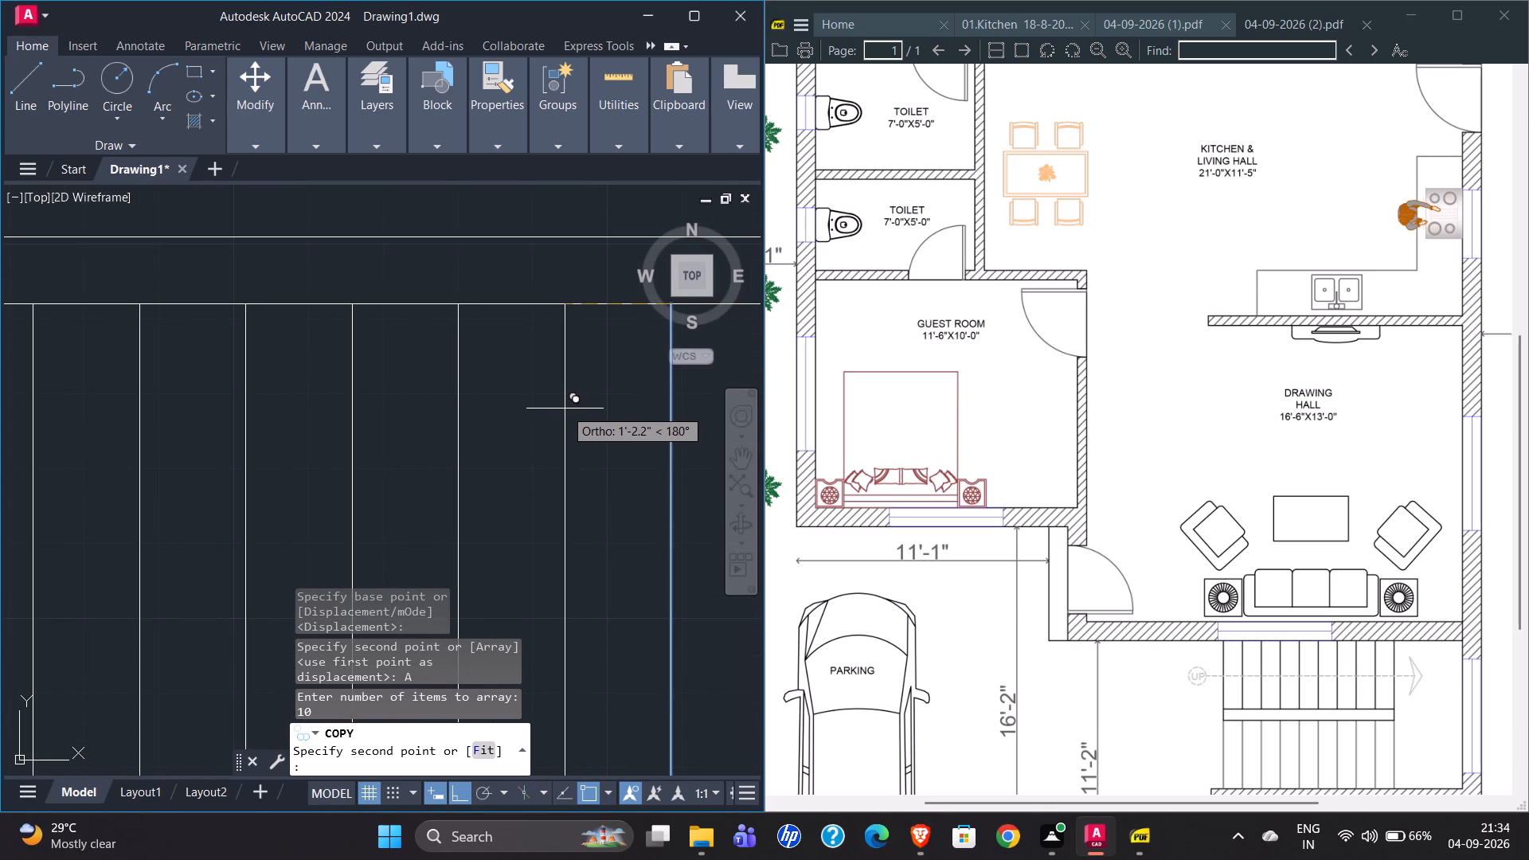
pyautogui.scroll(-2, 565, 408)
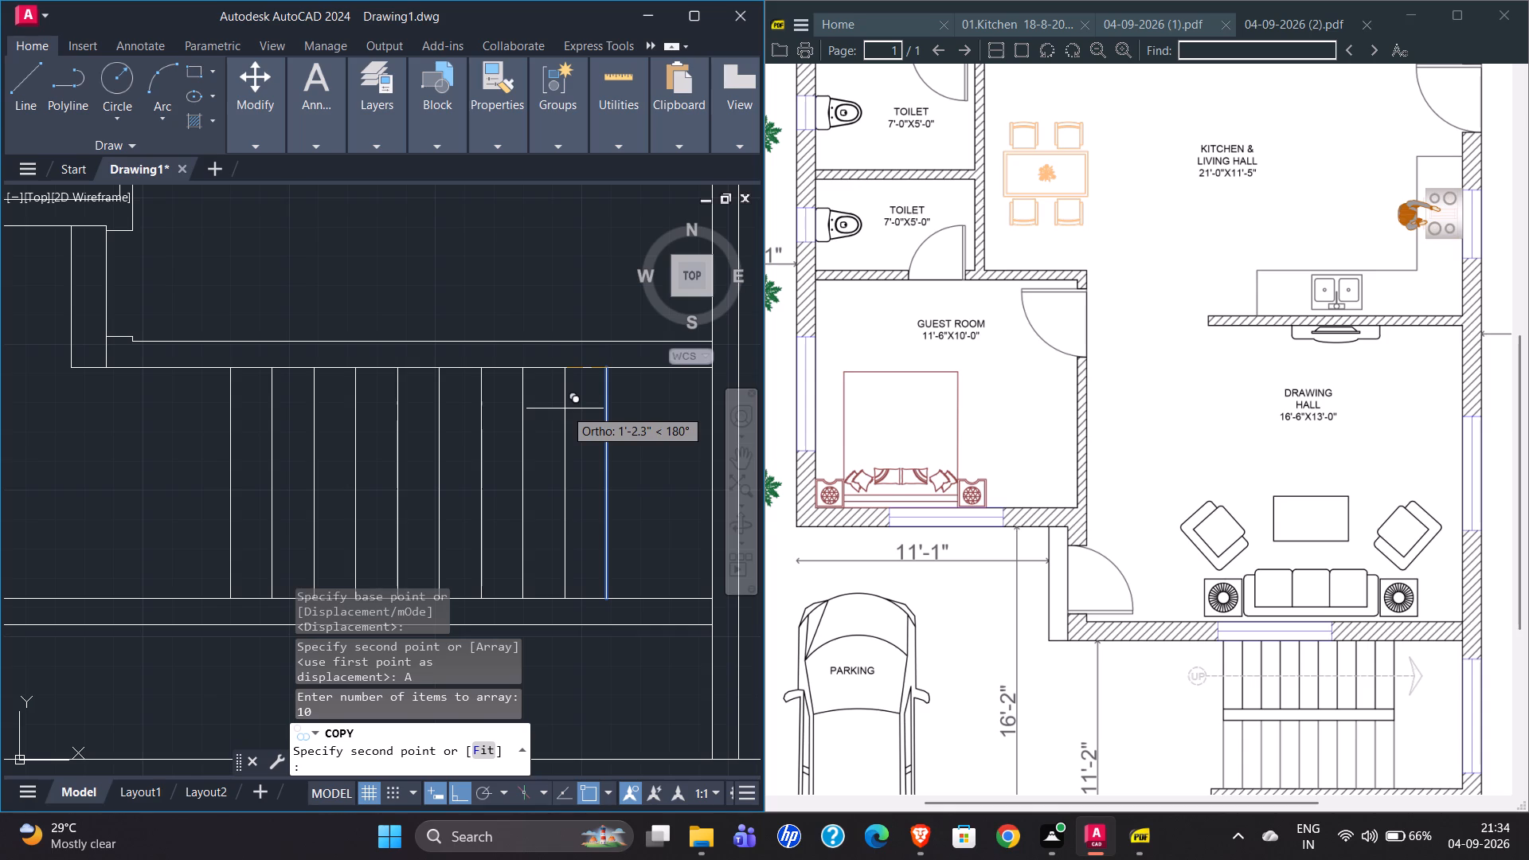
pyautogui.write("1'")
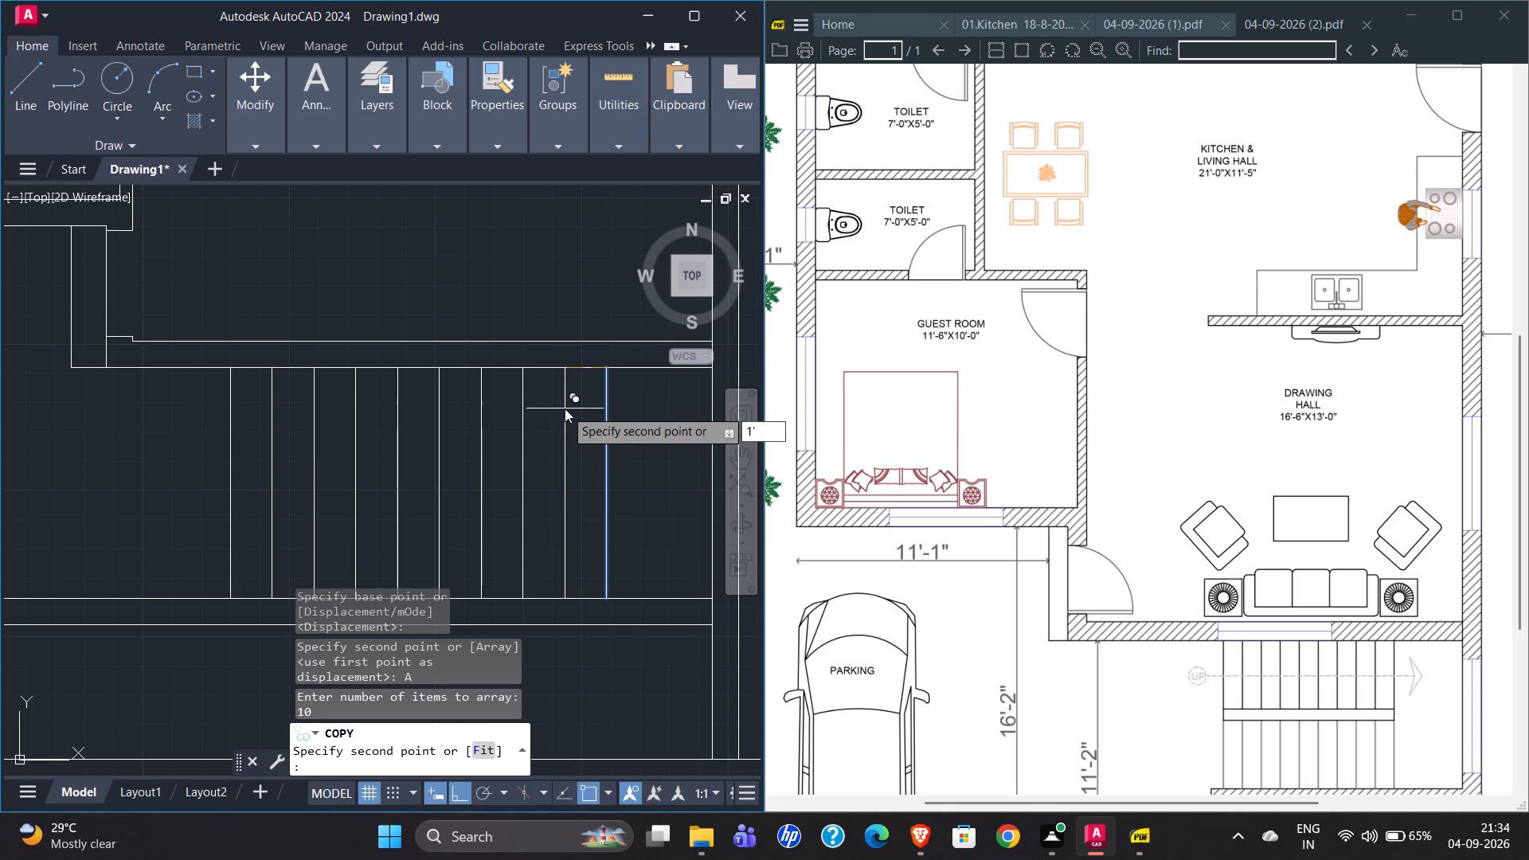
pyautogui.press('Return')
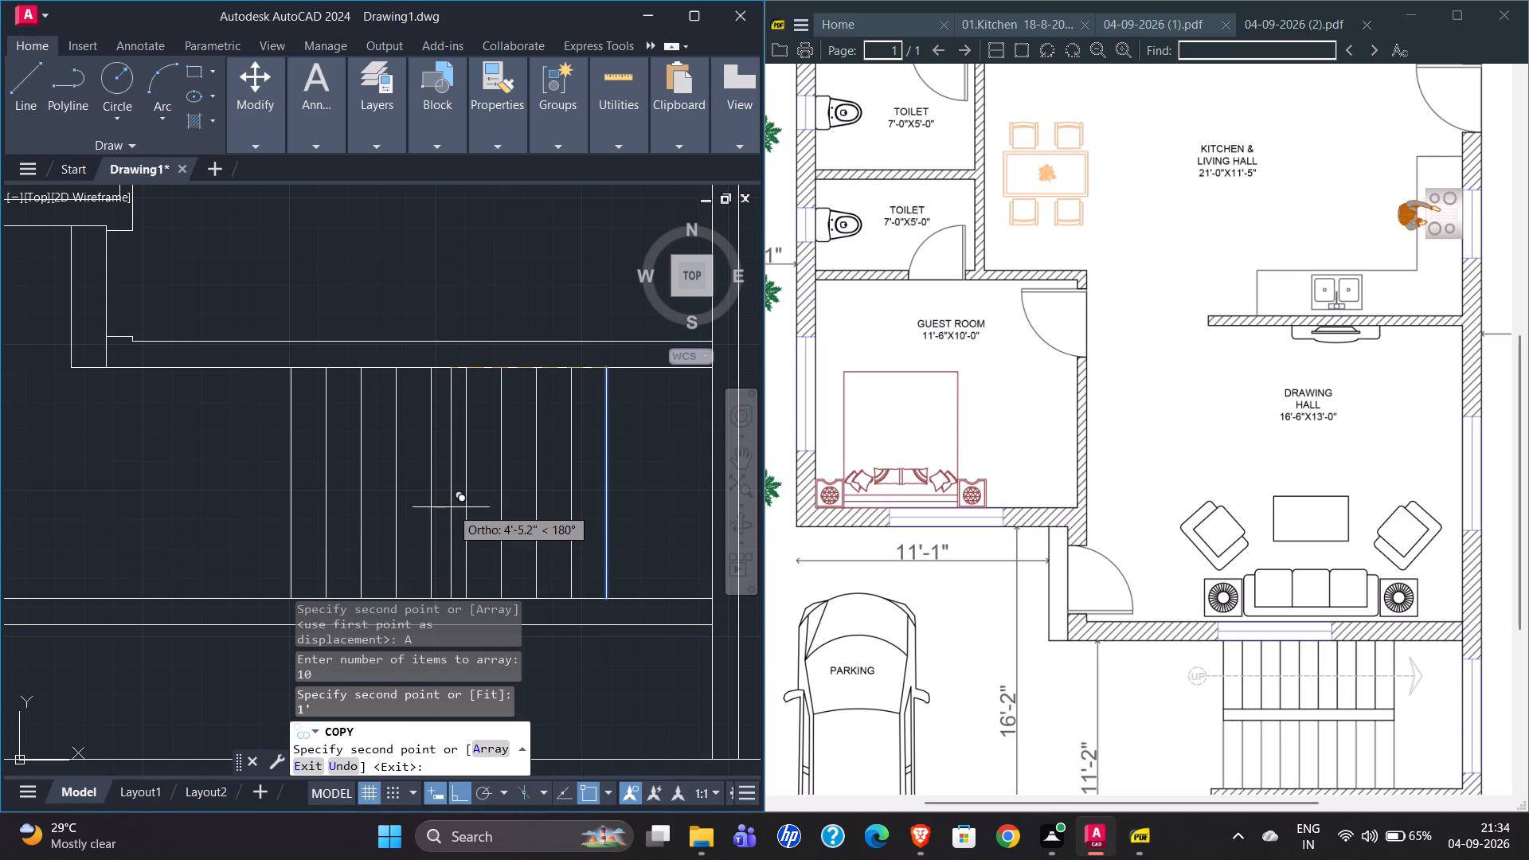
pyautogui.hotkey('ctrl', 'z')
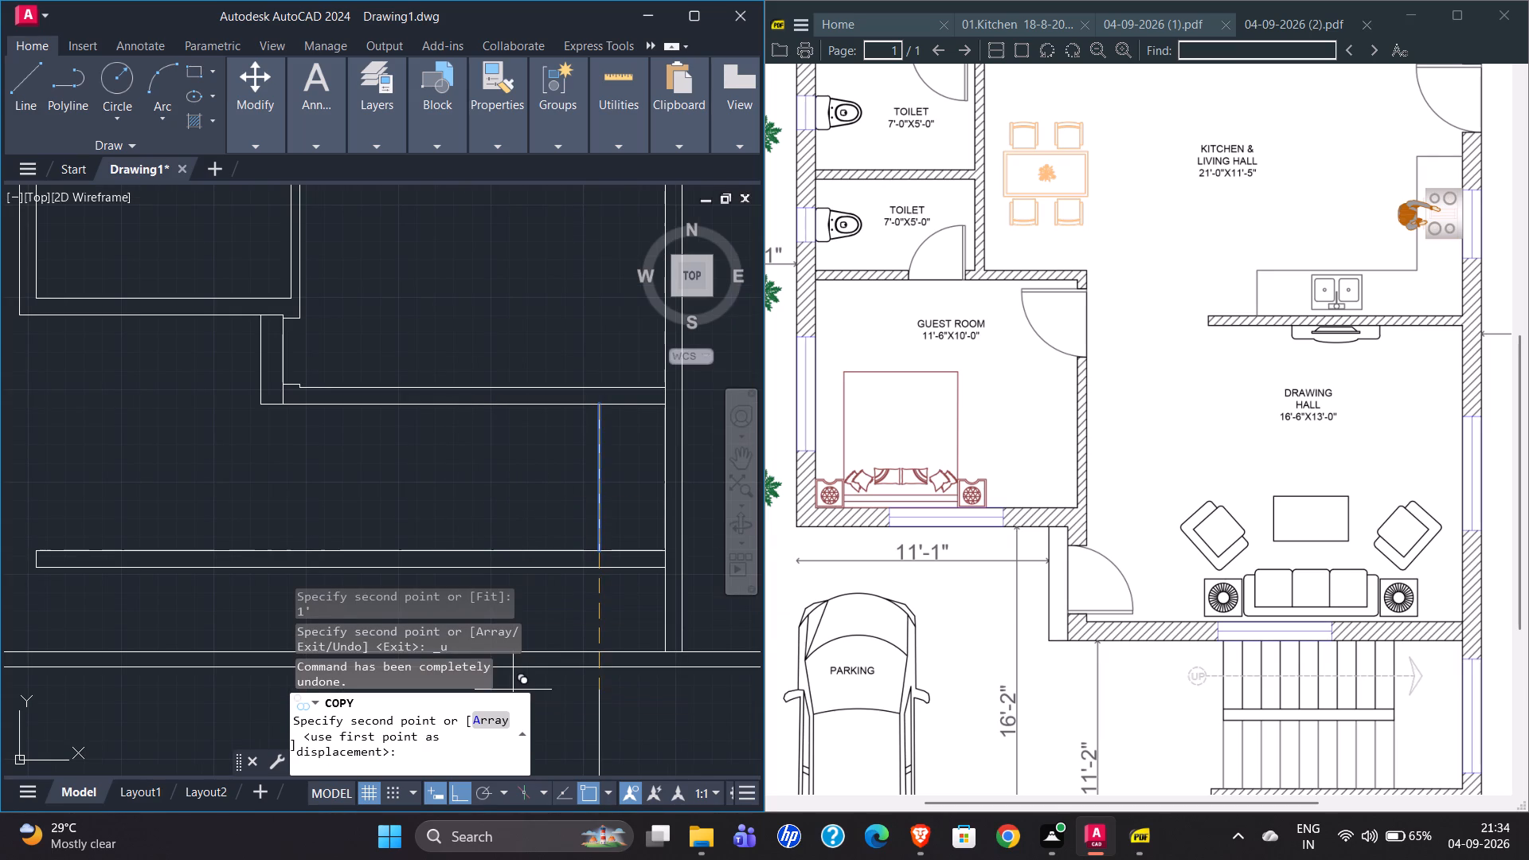
# Copy the riser line west as a 10-item array at 10" spacing to form the stair treads.
pyautogui.click(491, 720)
pyautogui.write('10')
pyautogui.press('Return')
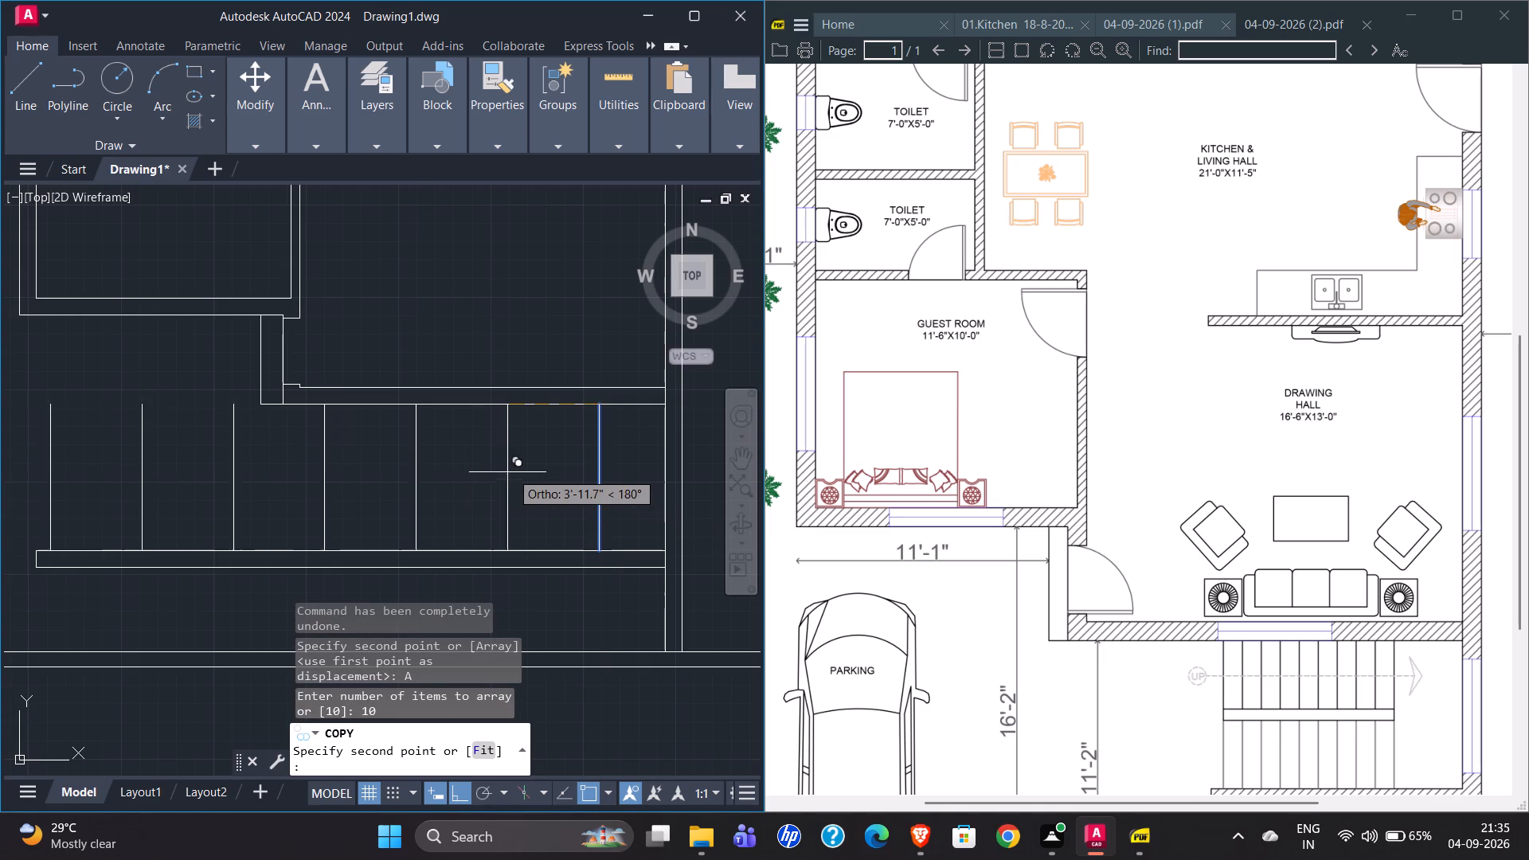
pyautogui.write('10')
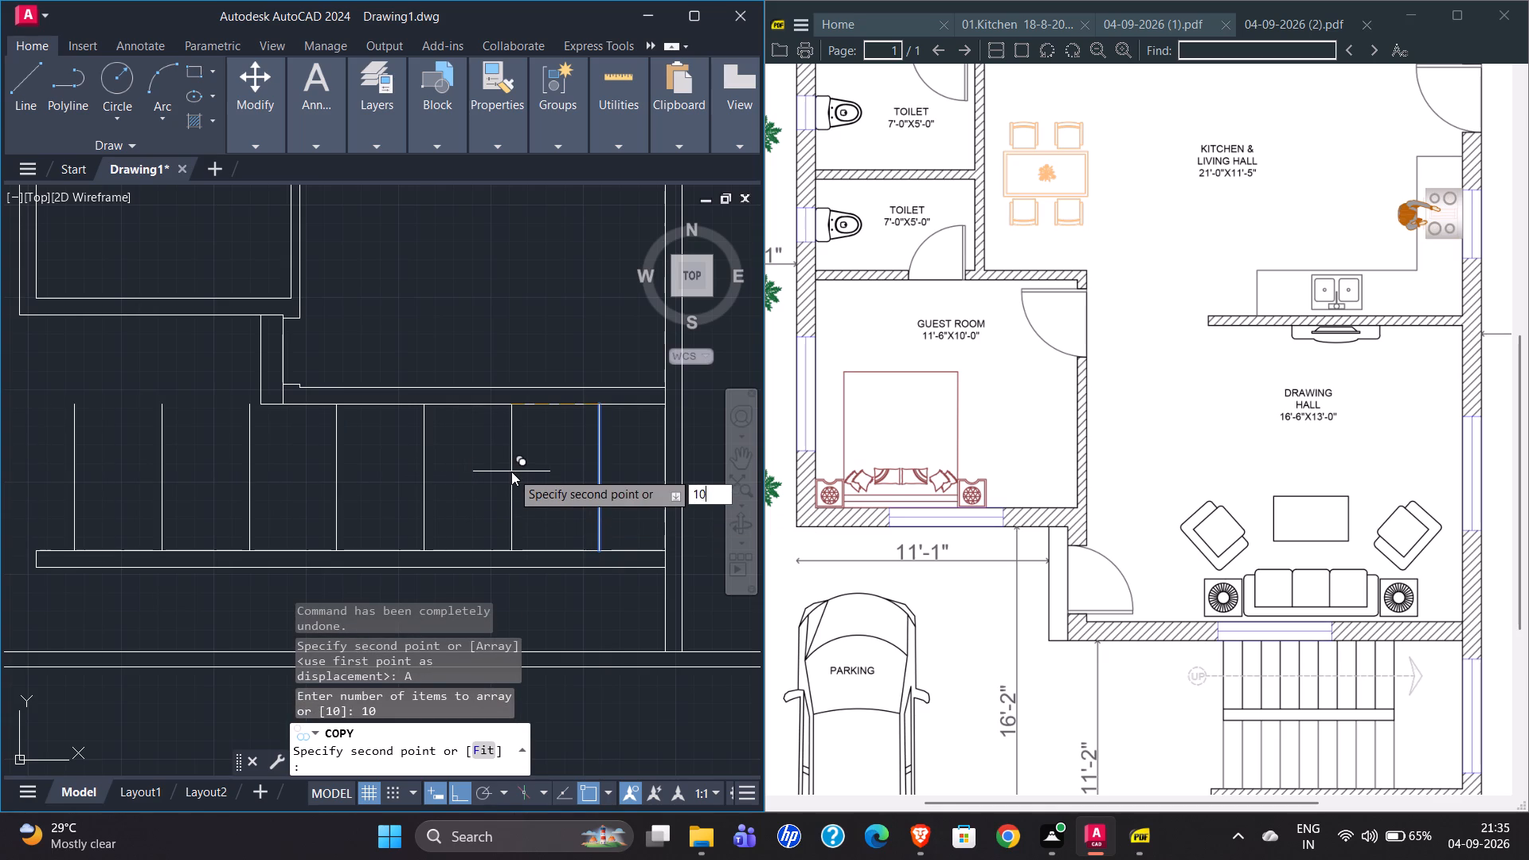
pyautogui.hotkey('shift', '"')
pyautogui.press('Return')
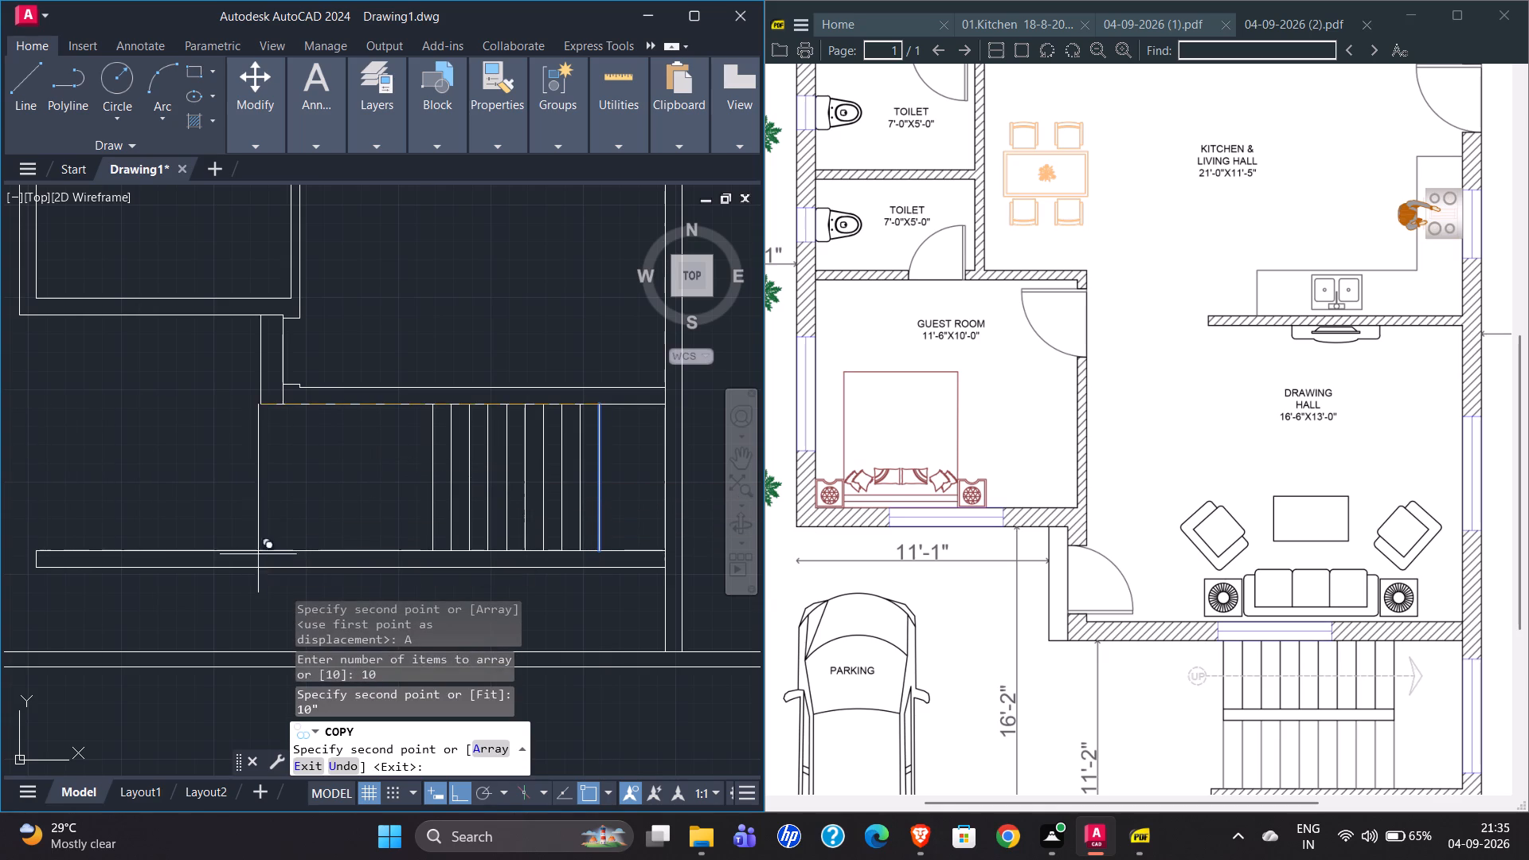
pyautogui.press('Escape')
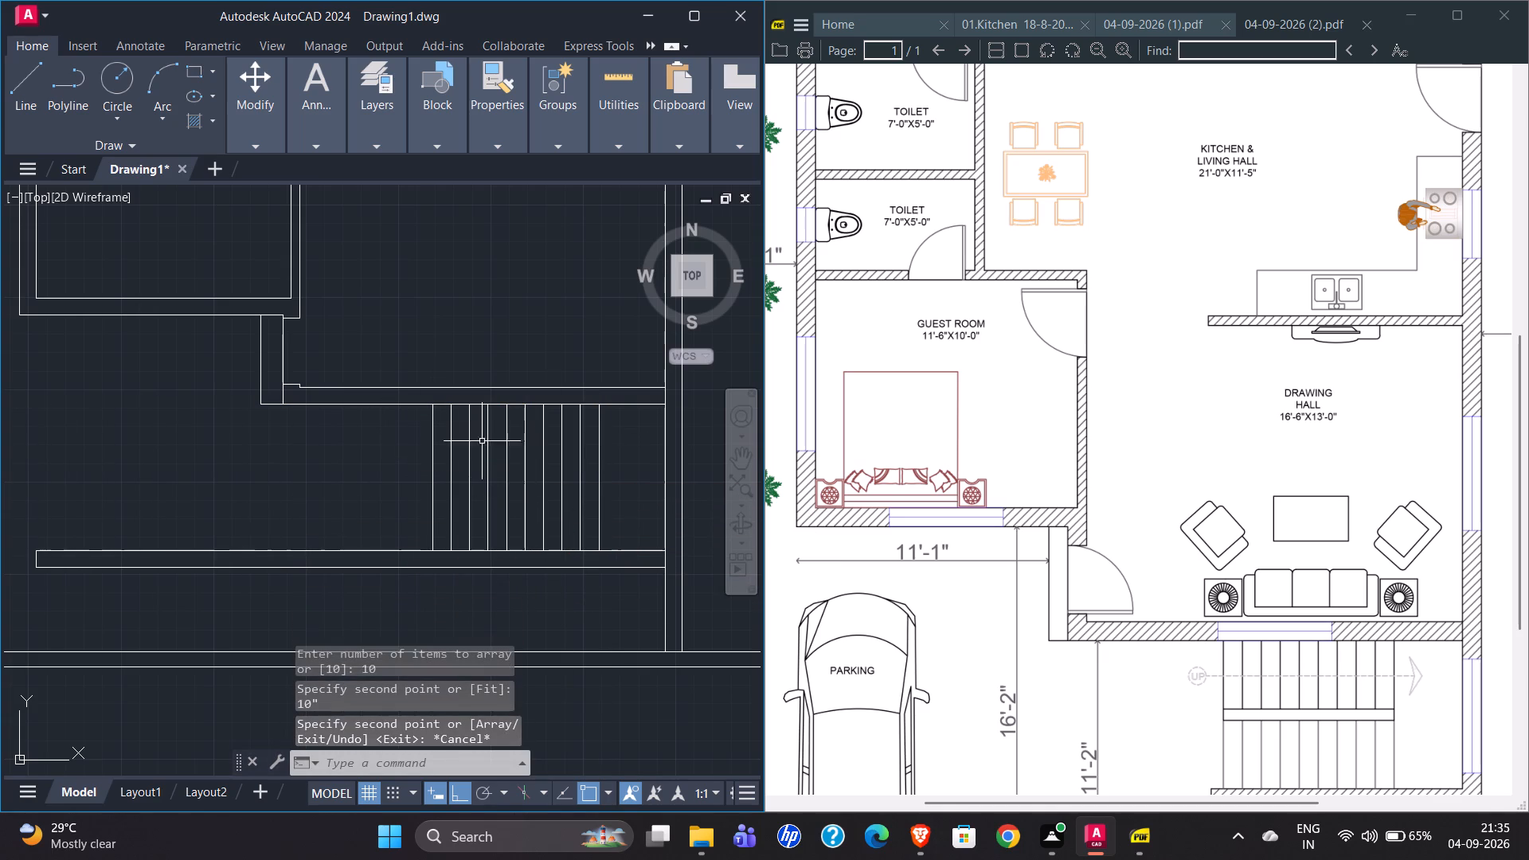
# Draw a line across the stair treads, joining the midpoints of the westernmost and easternmost riser lines.
pyautogui.scroll(-1, 256, 499)
pyautogui.scroll(2, 470, 467)
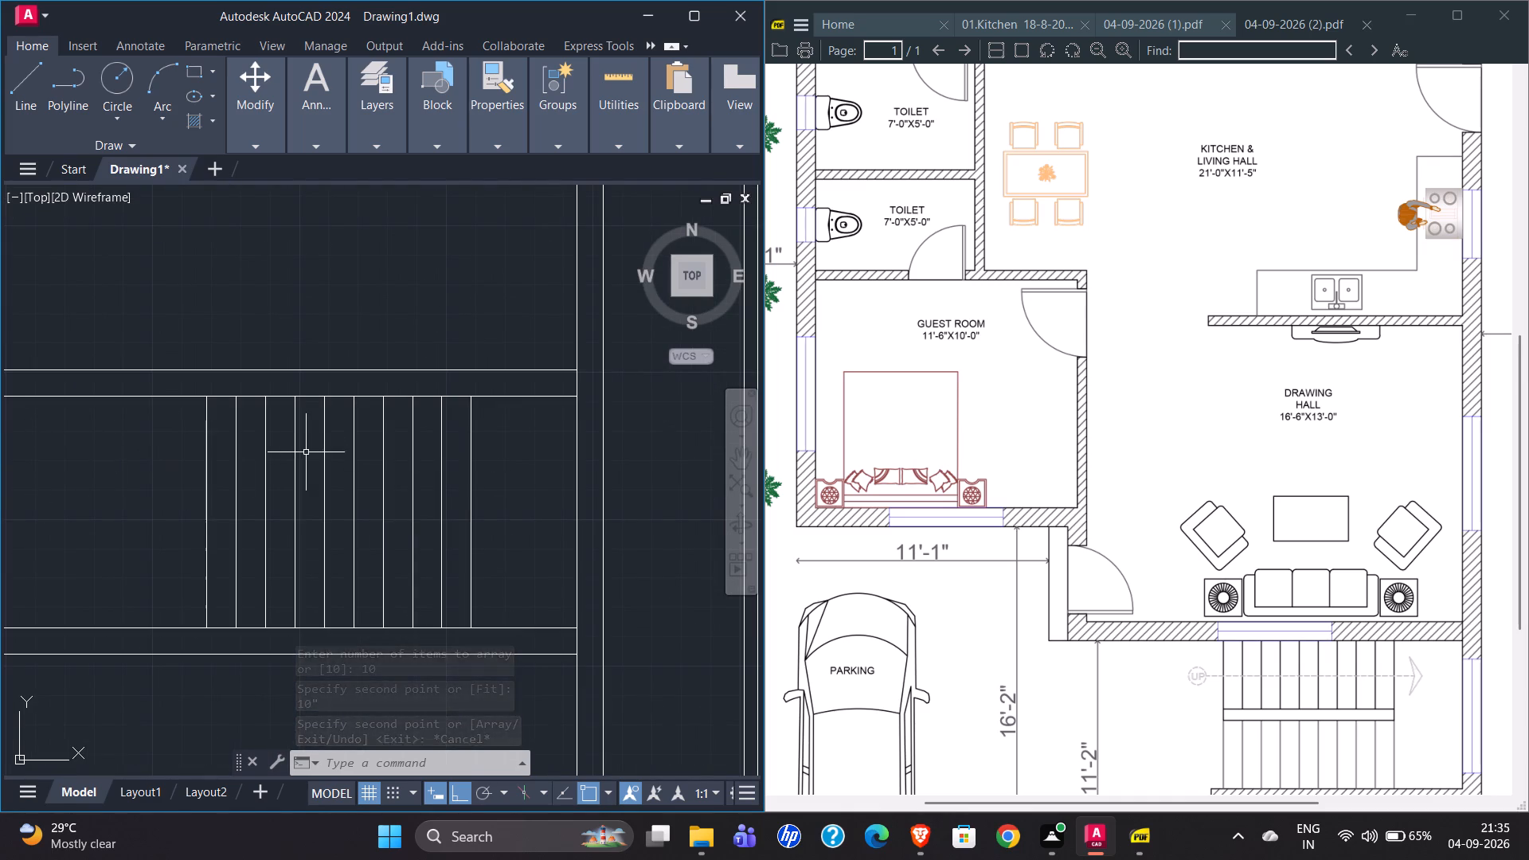
pyautogui.click(25, 90)
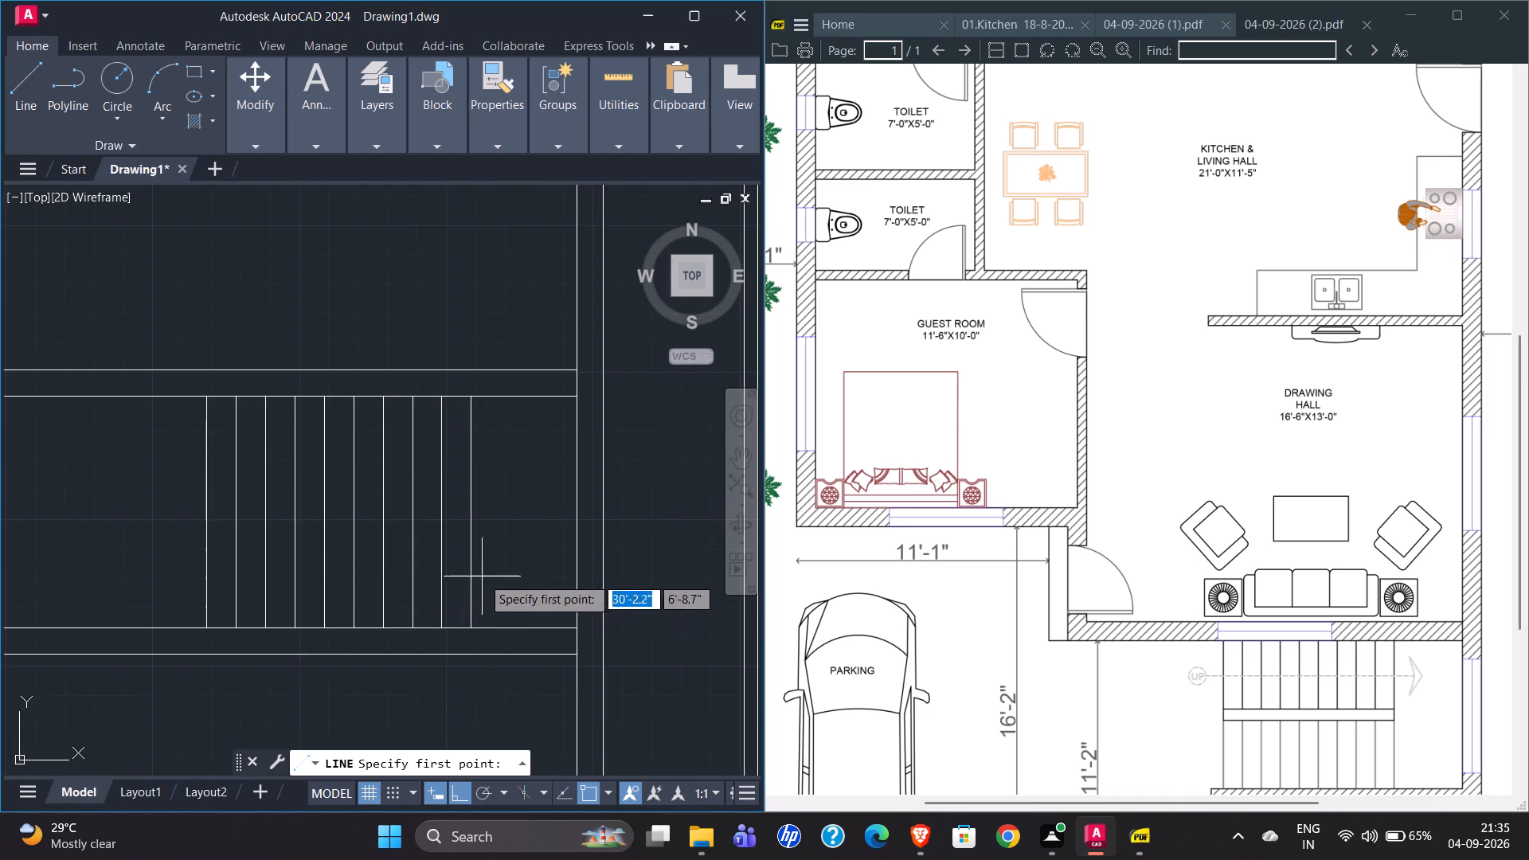
pyautogui.click(208, 510)
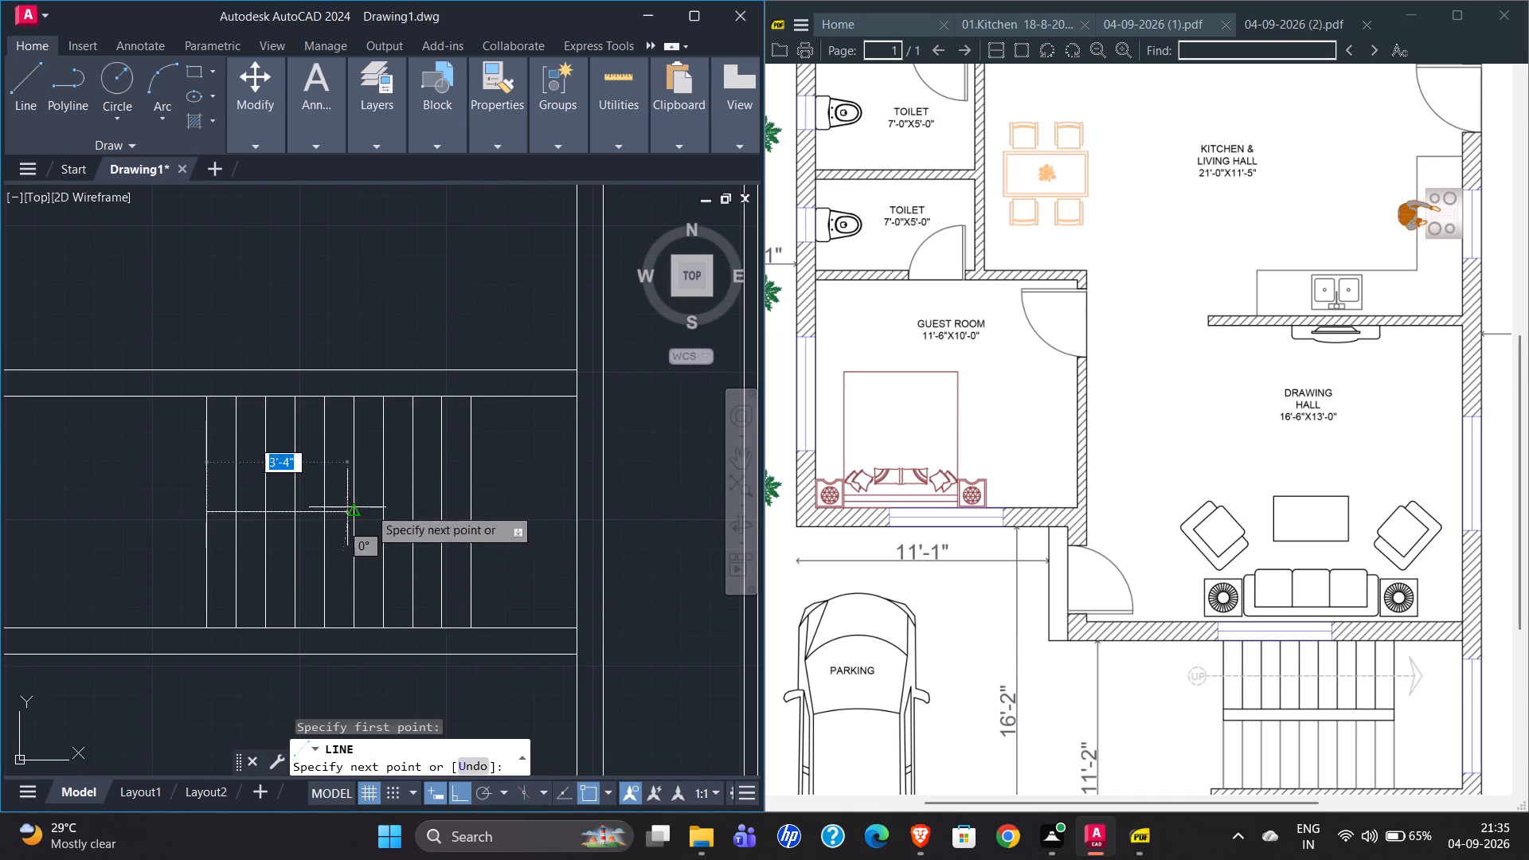
pyautogui.click(472, 512)
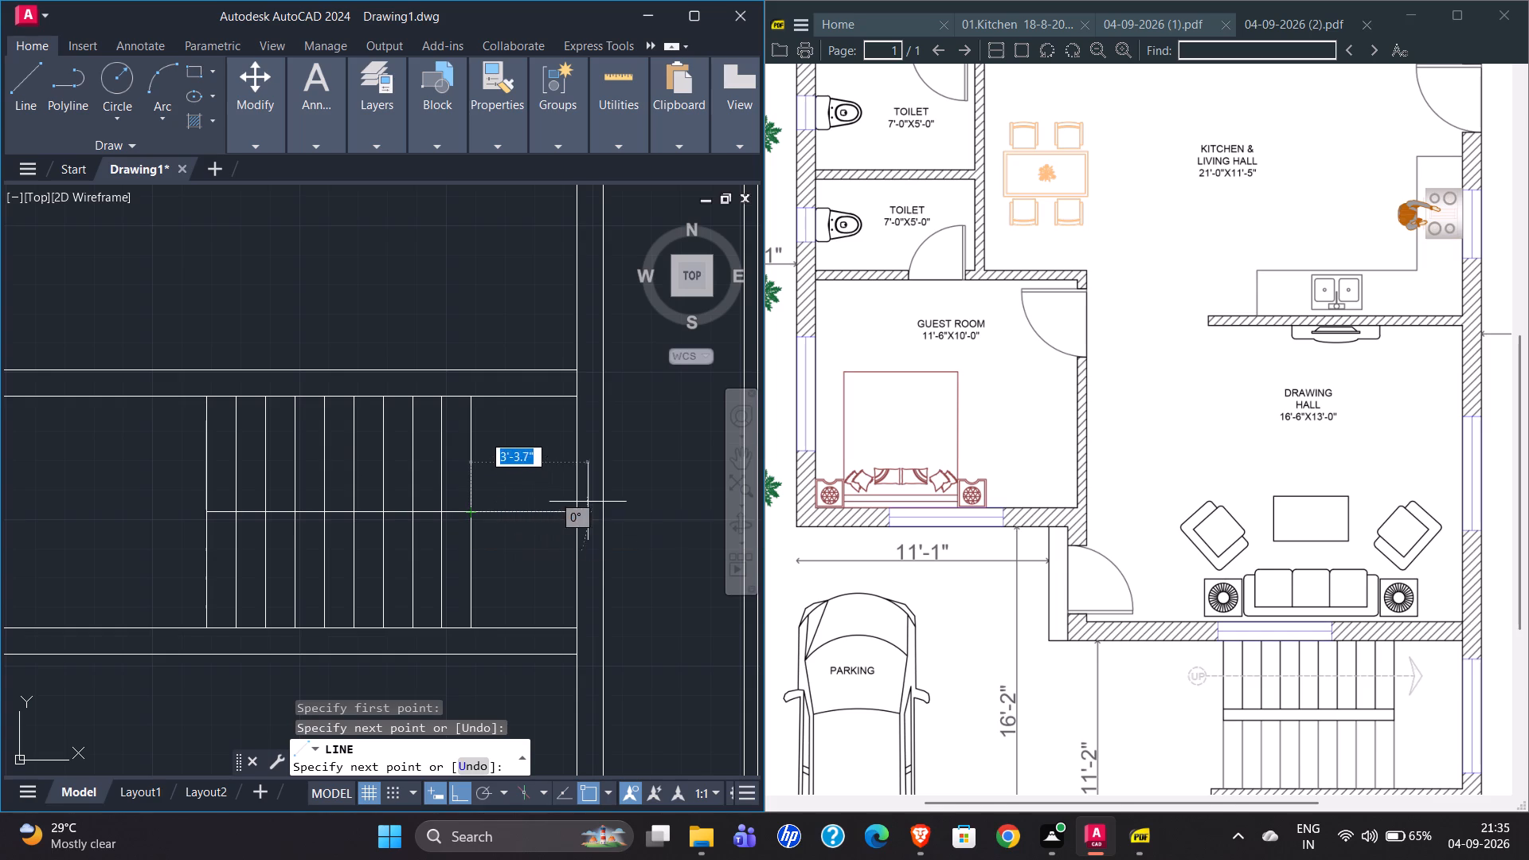
pyautogui.press('Escape')
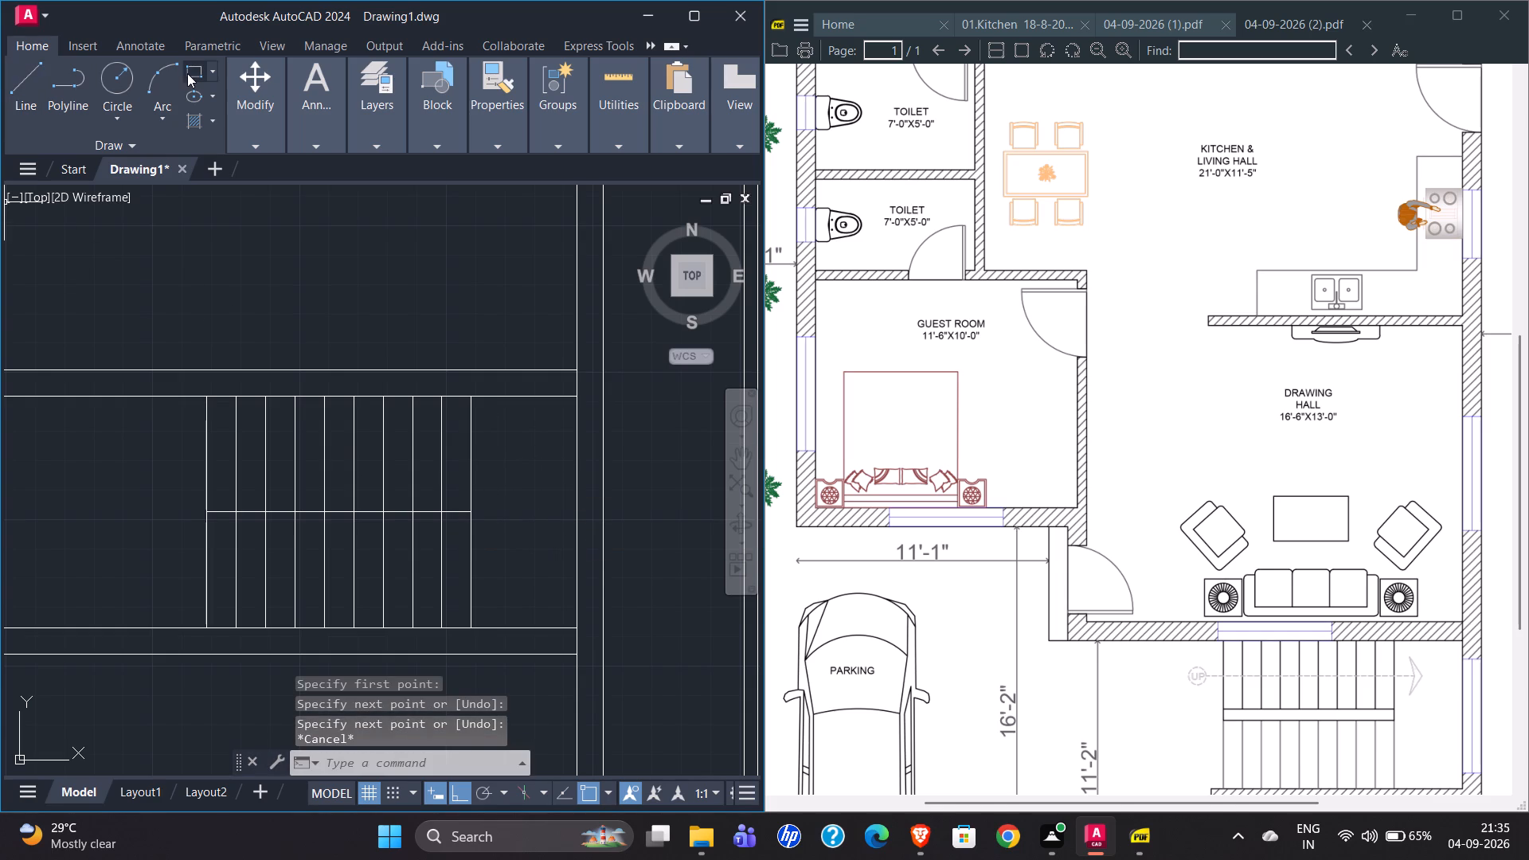
# Offset the staircase's horizontal middle line 3.5" to both its north and south sides.
pyautogui.click(187, 73)
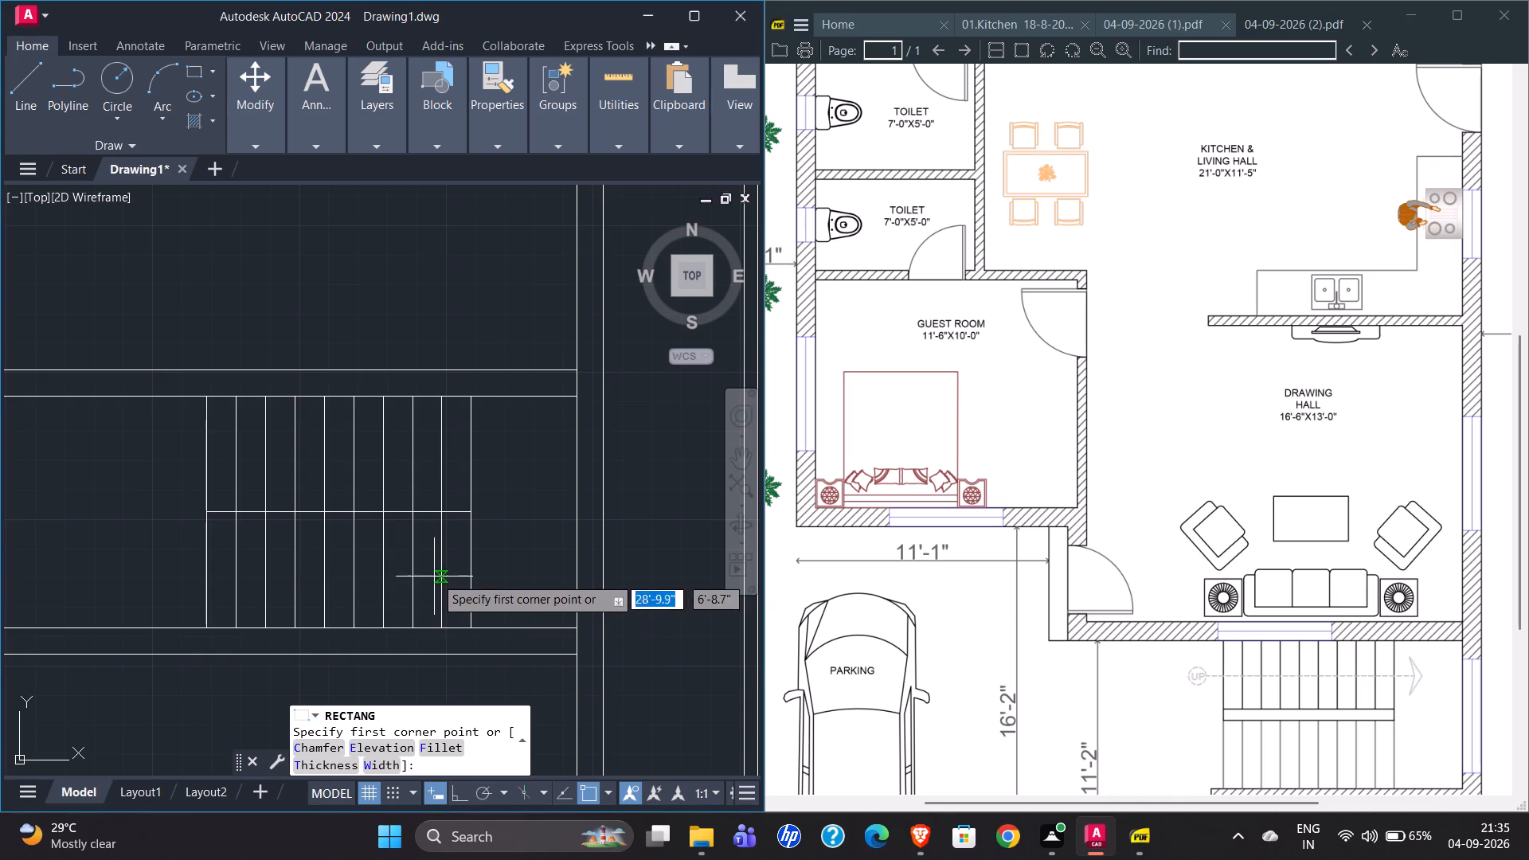
pyautogui.press('Escape')
pyautogui.click(338, 512)
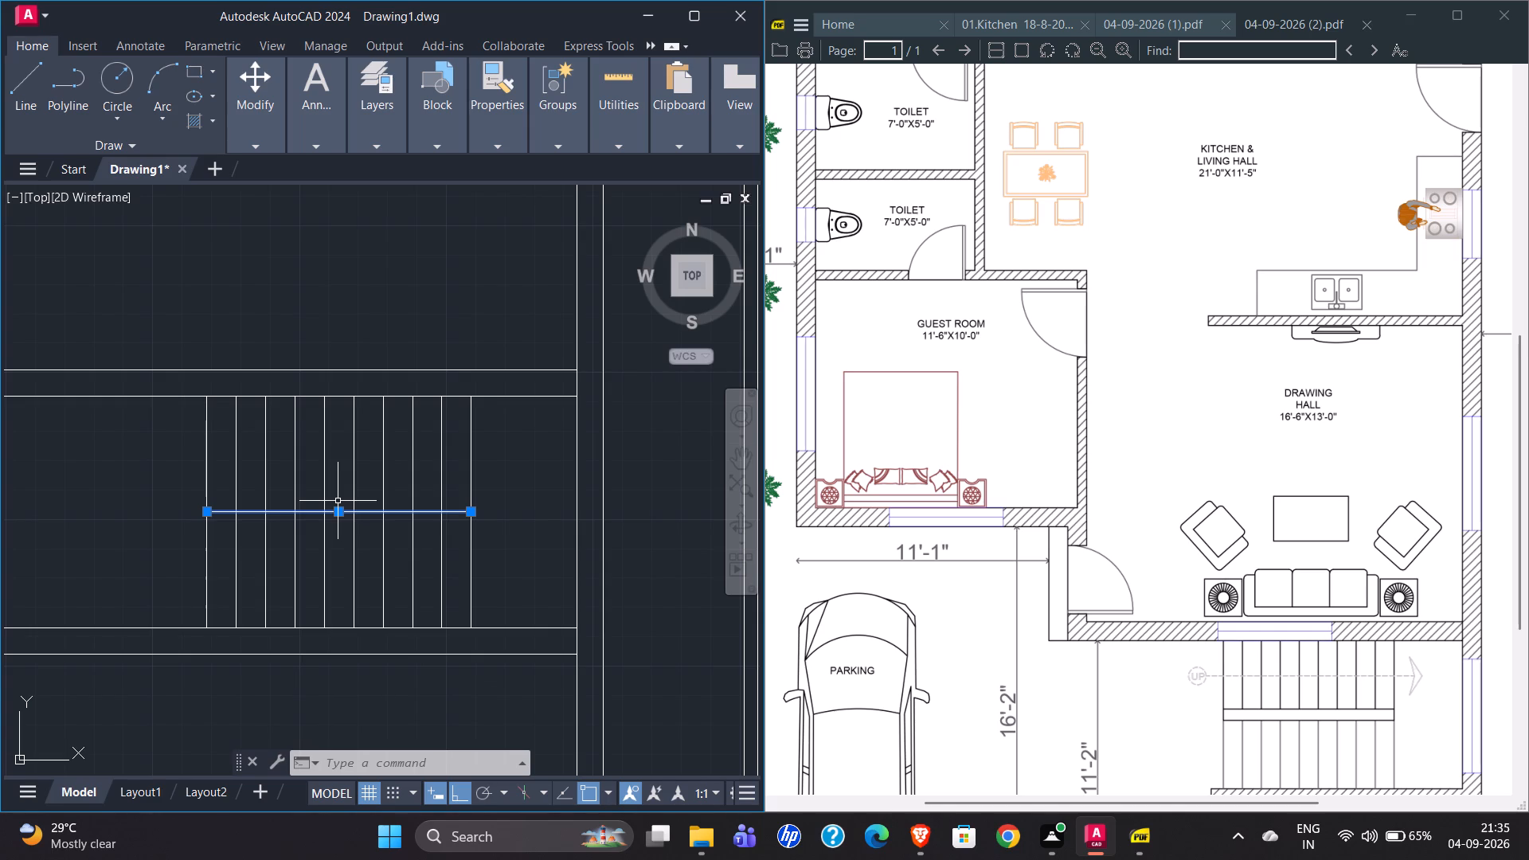
pyautogui.press('o')
pyautogui.press('Return')
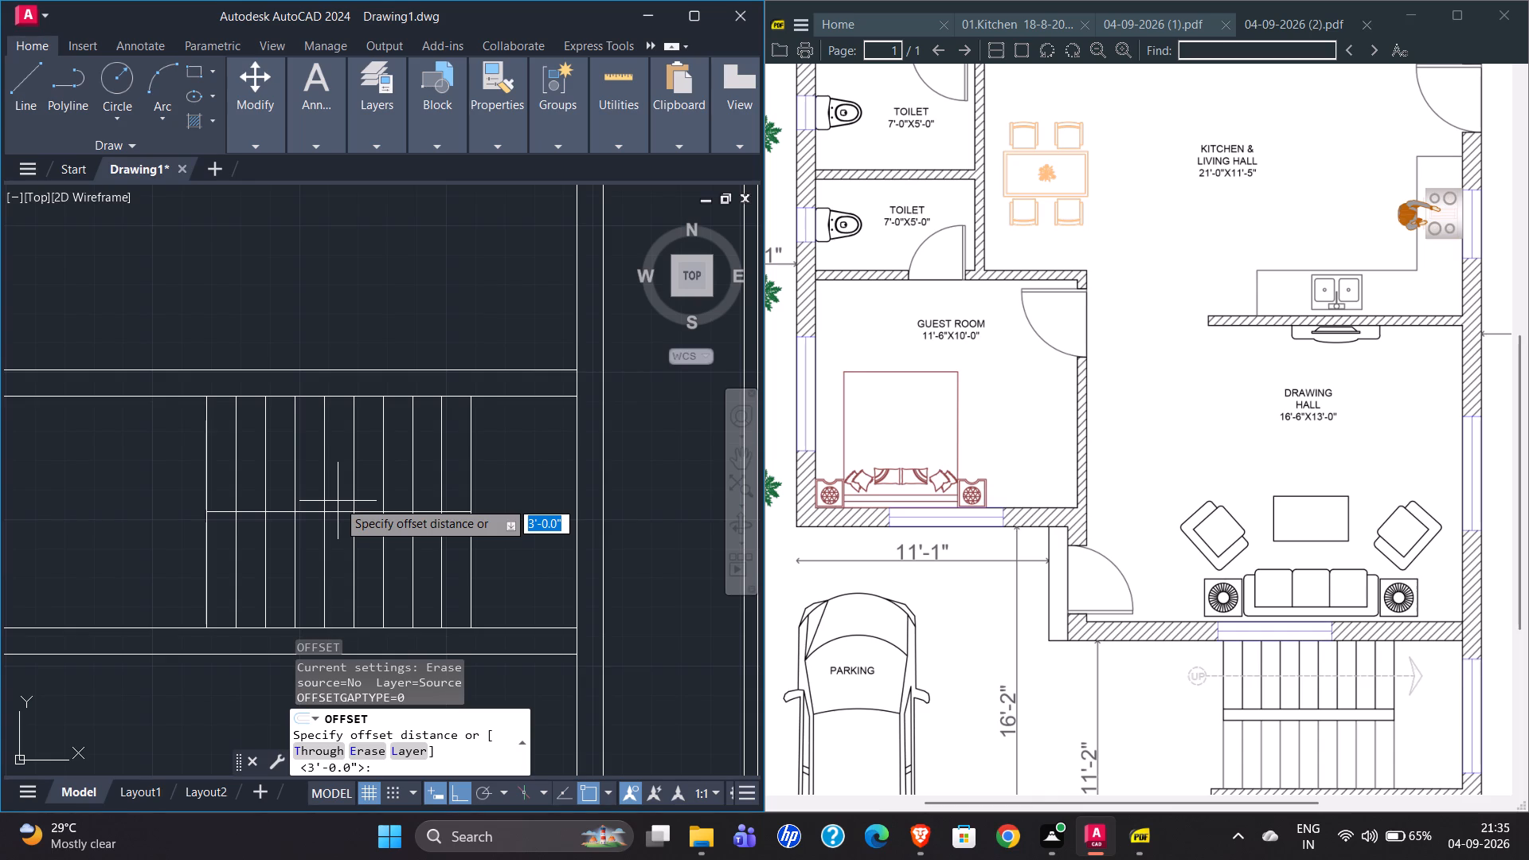
pyautogui.press('3')
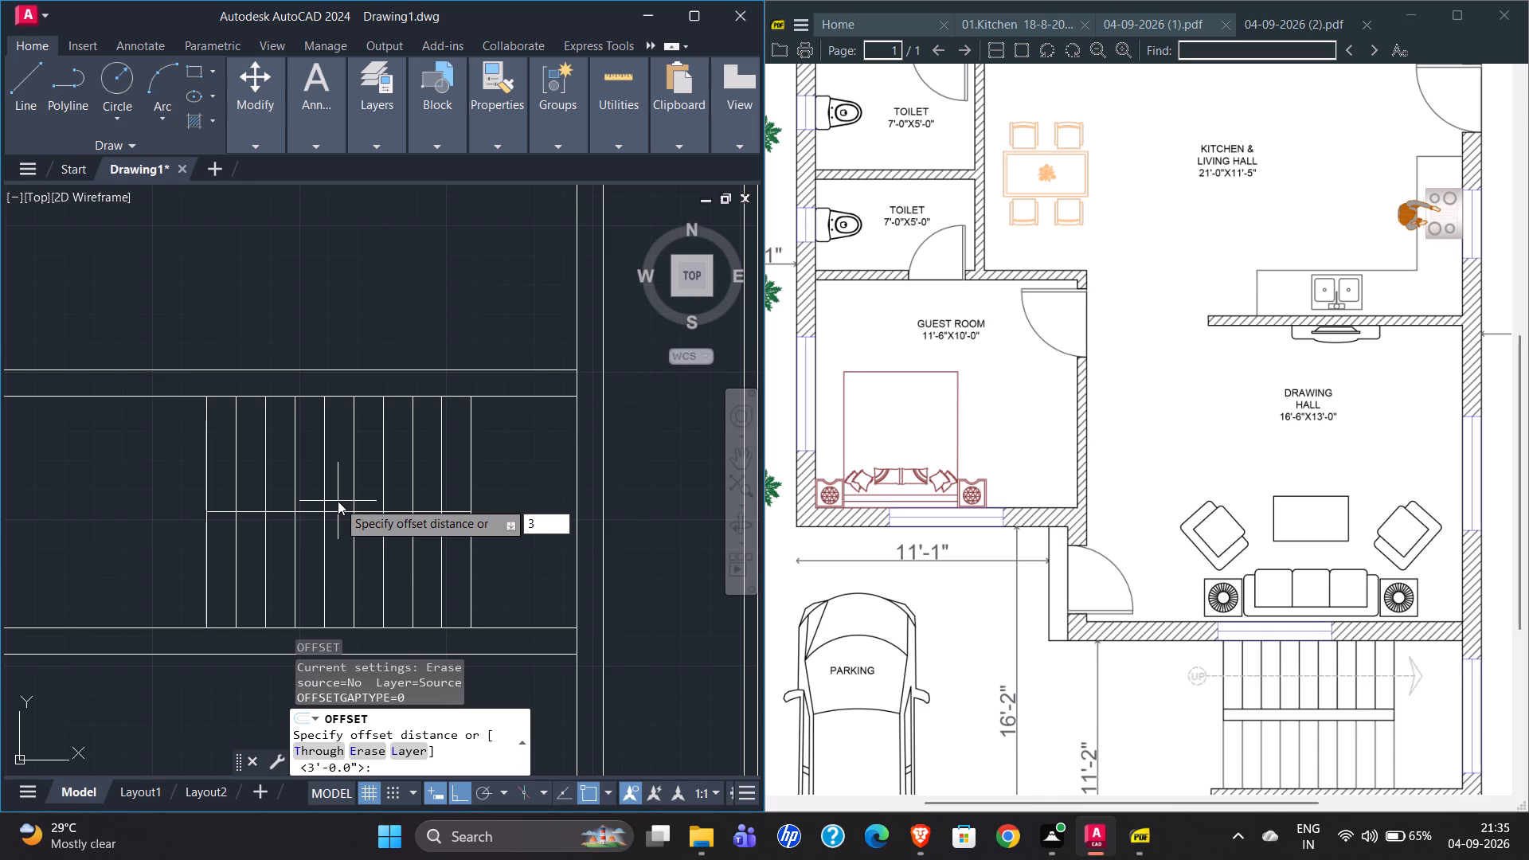
pyautogui.write('.5"')
pyautogui.press('Return')
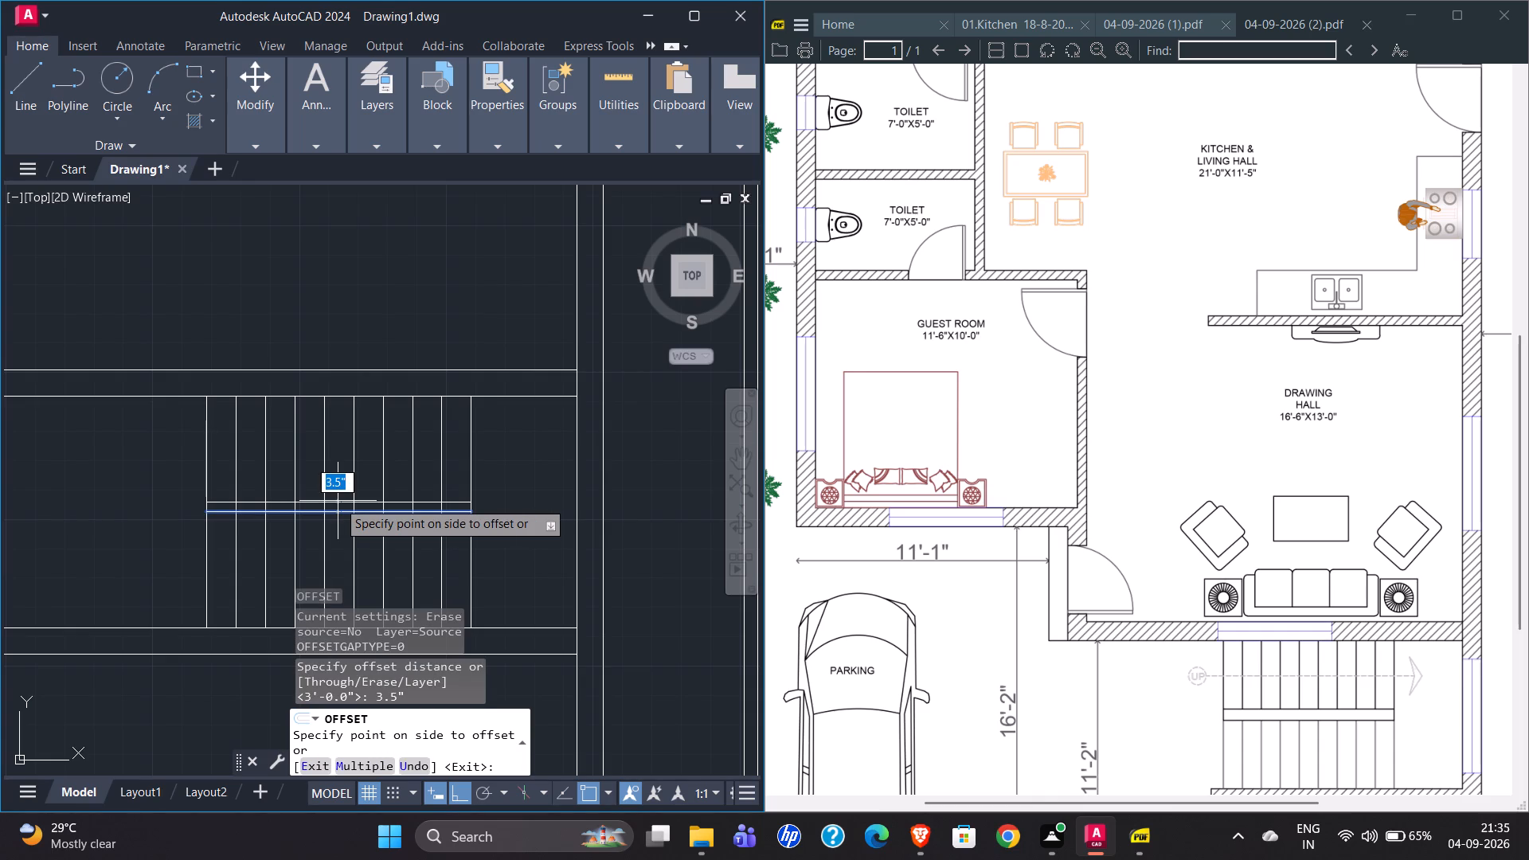
pyautogui.click(337, 487)
pyautogui.click(342, 513)
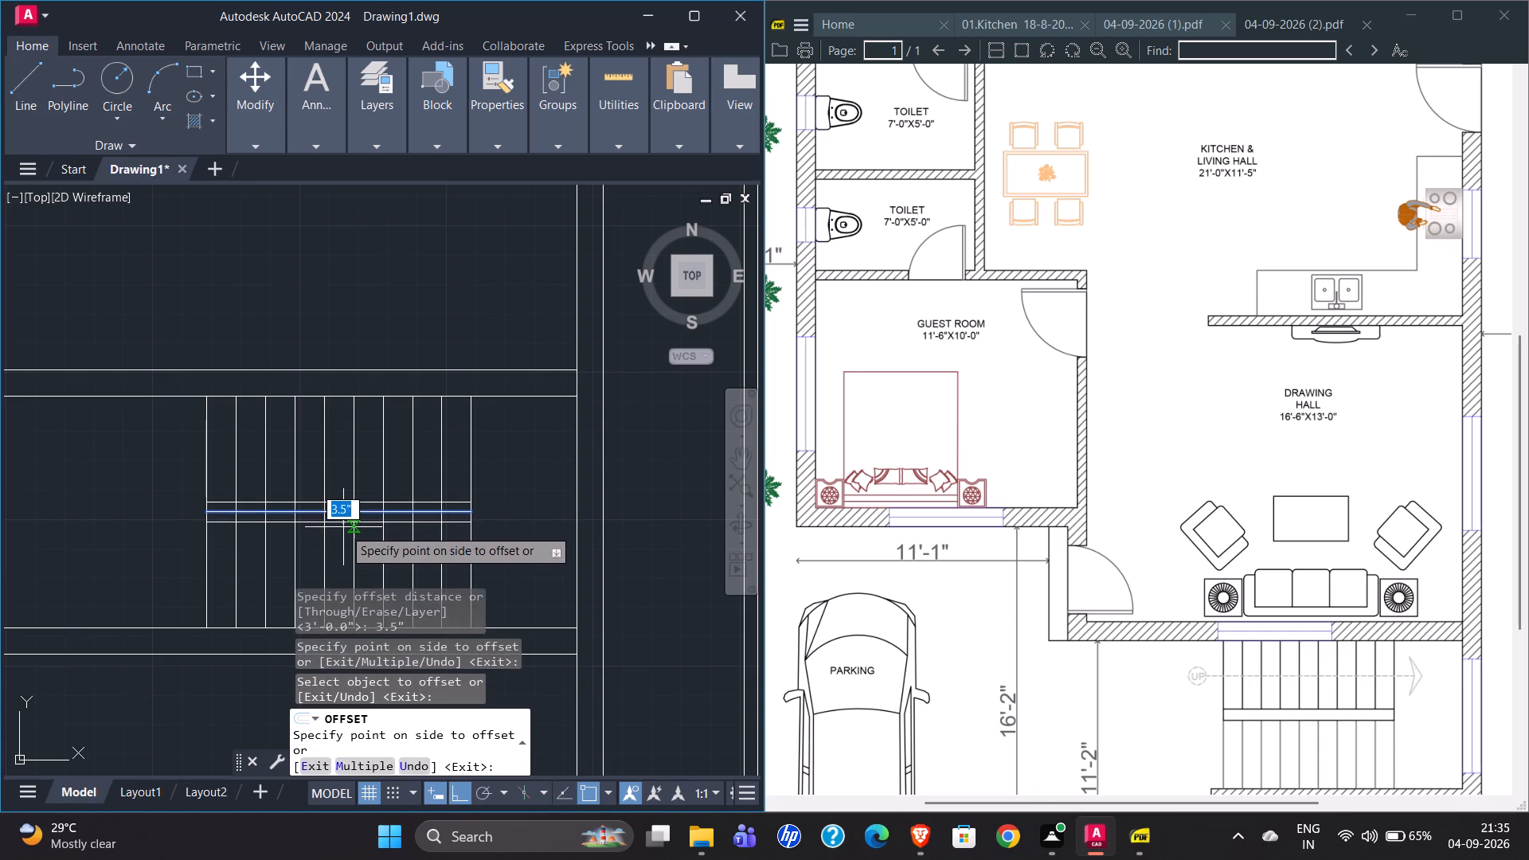
pyautogui.click(343, 538)
pyautogui.press('Escape')
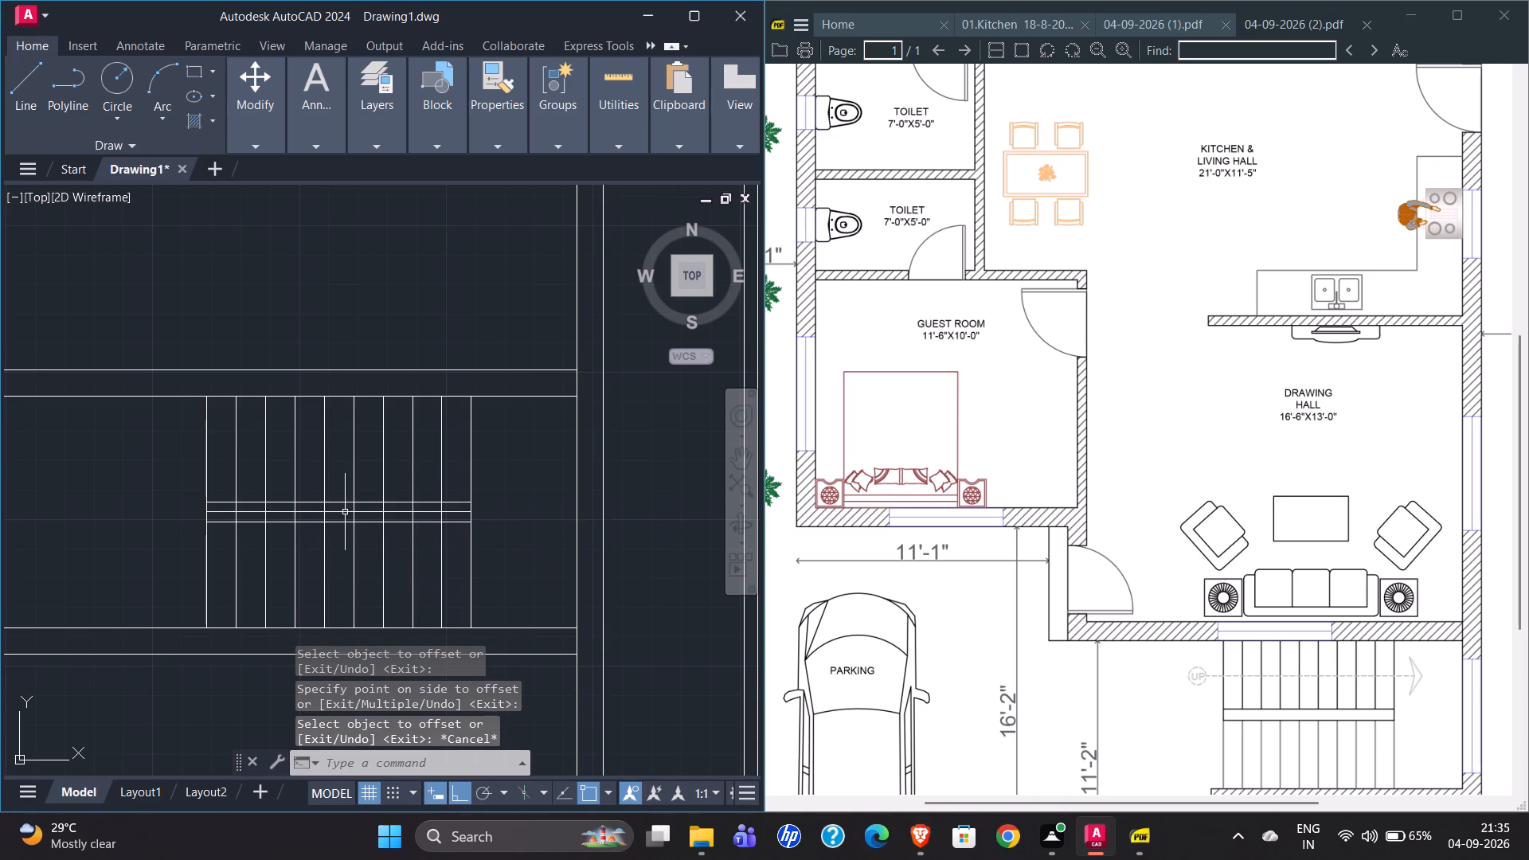
# Delete the original middle line between the two offset lines.
pyautogui.click(357, 512)
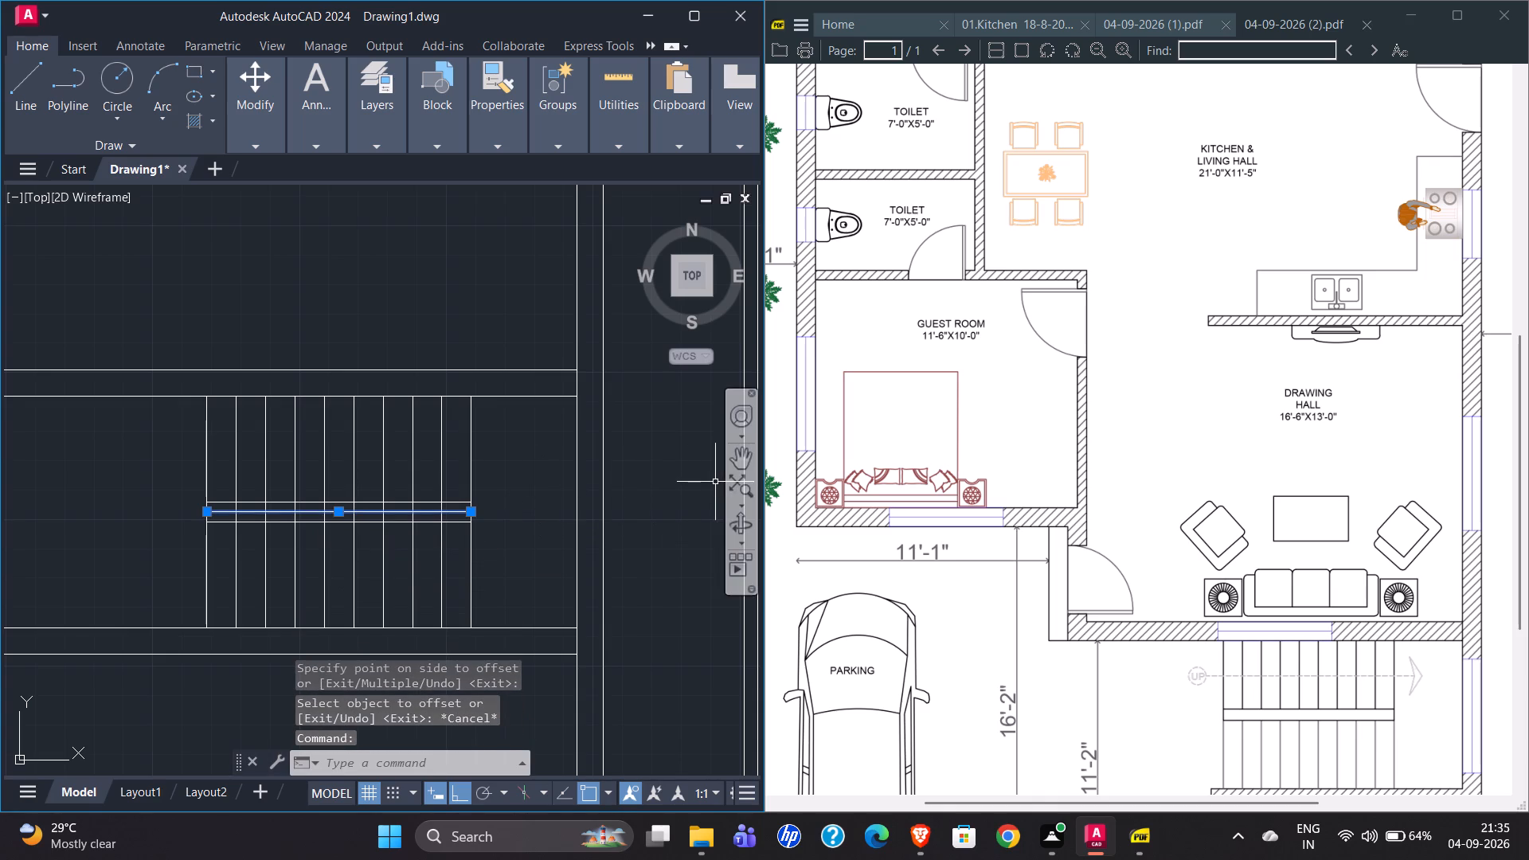
pyautogui.press('Delete')
# Trim the inner riser lines between the two offset lines to open the gap separating the stair flights.
pyautogui.write('TR')
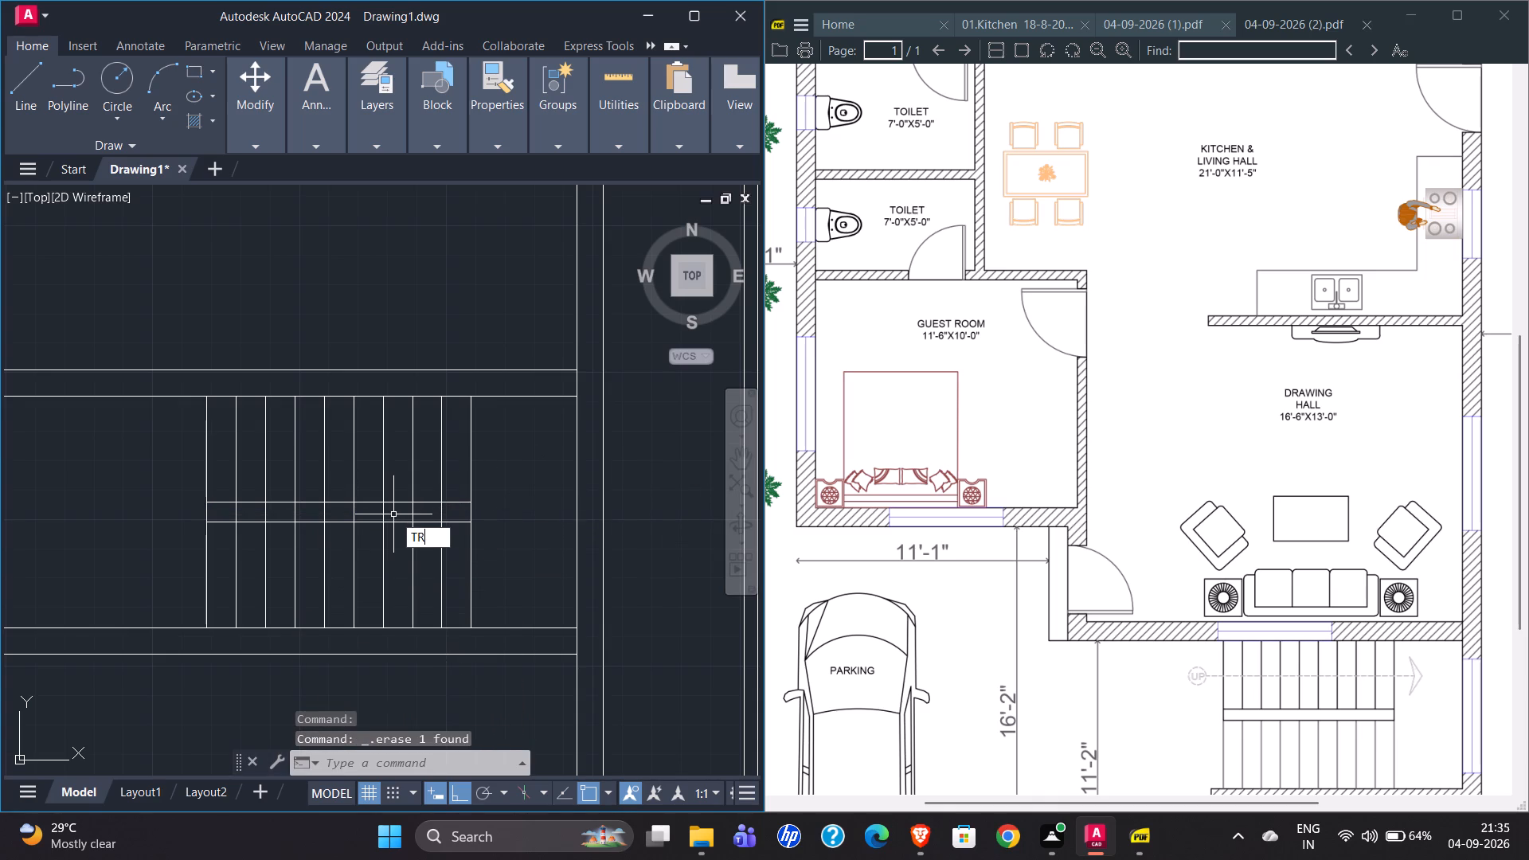
pyautogui.press('Return')
pyautogui.scroll(2, 229, 521)
pyautogui.moveTo(217, 498); pyautogui.dragTo(374, 498)
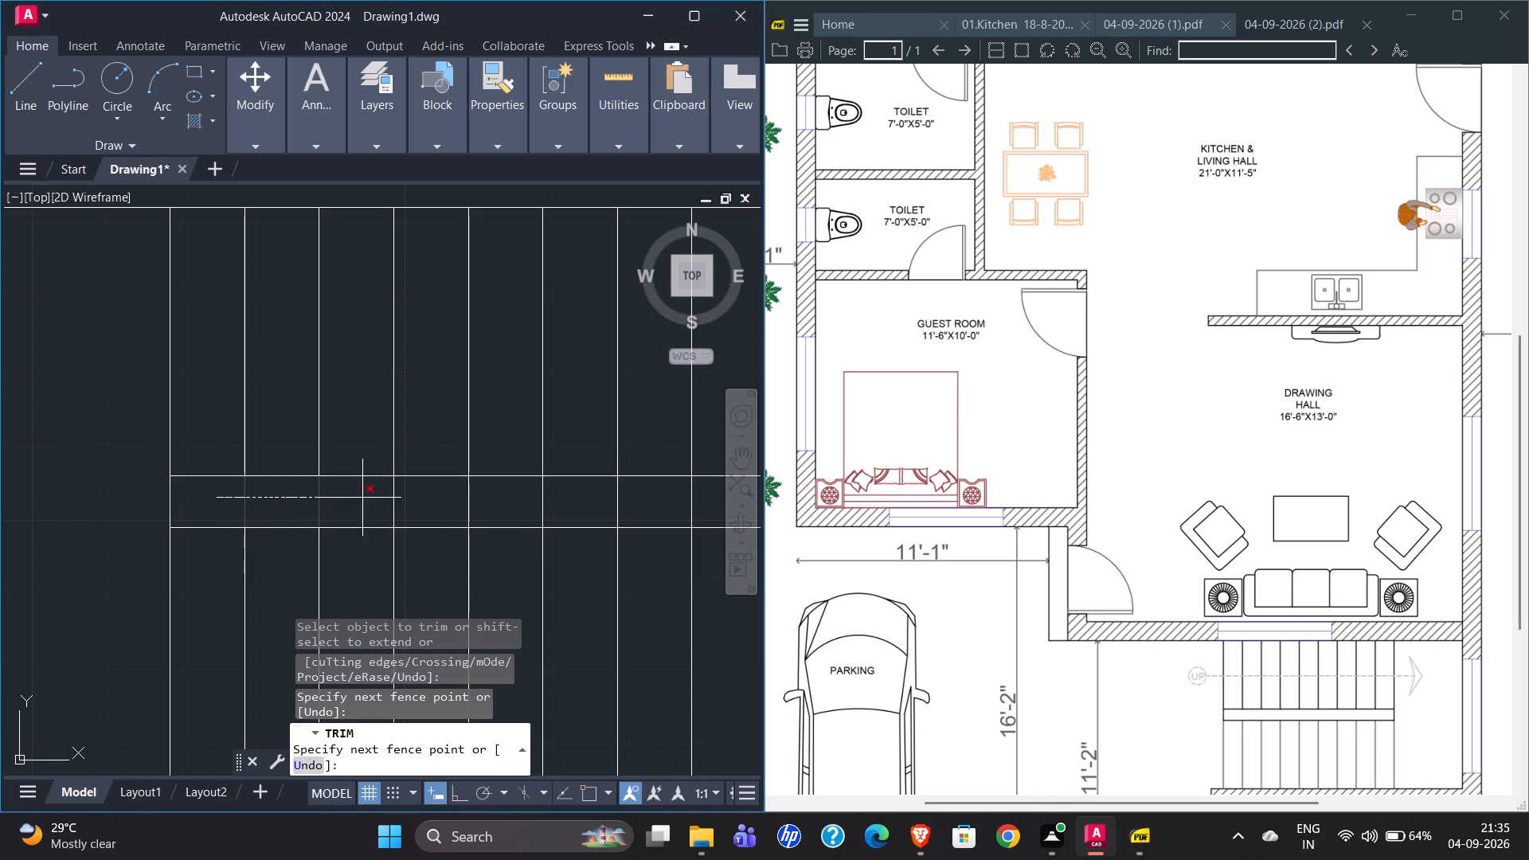
pyautogui.moveTo(374, 498); pyautogui.dragTo(659, 498)
pyautogui.scroll(-1, 181, 533)
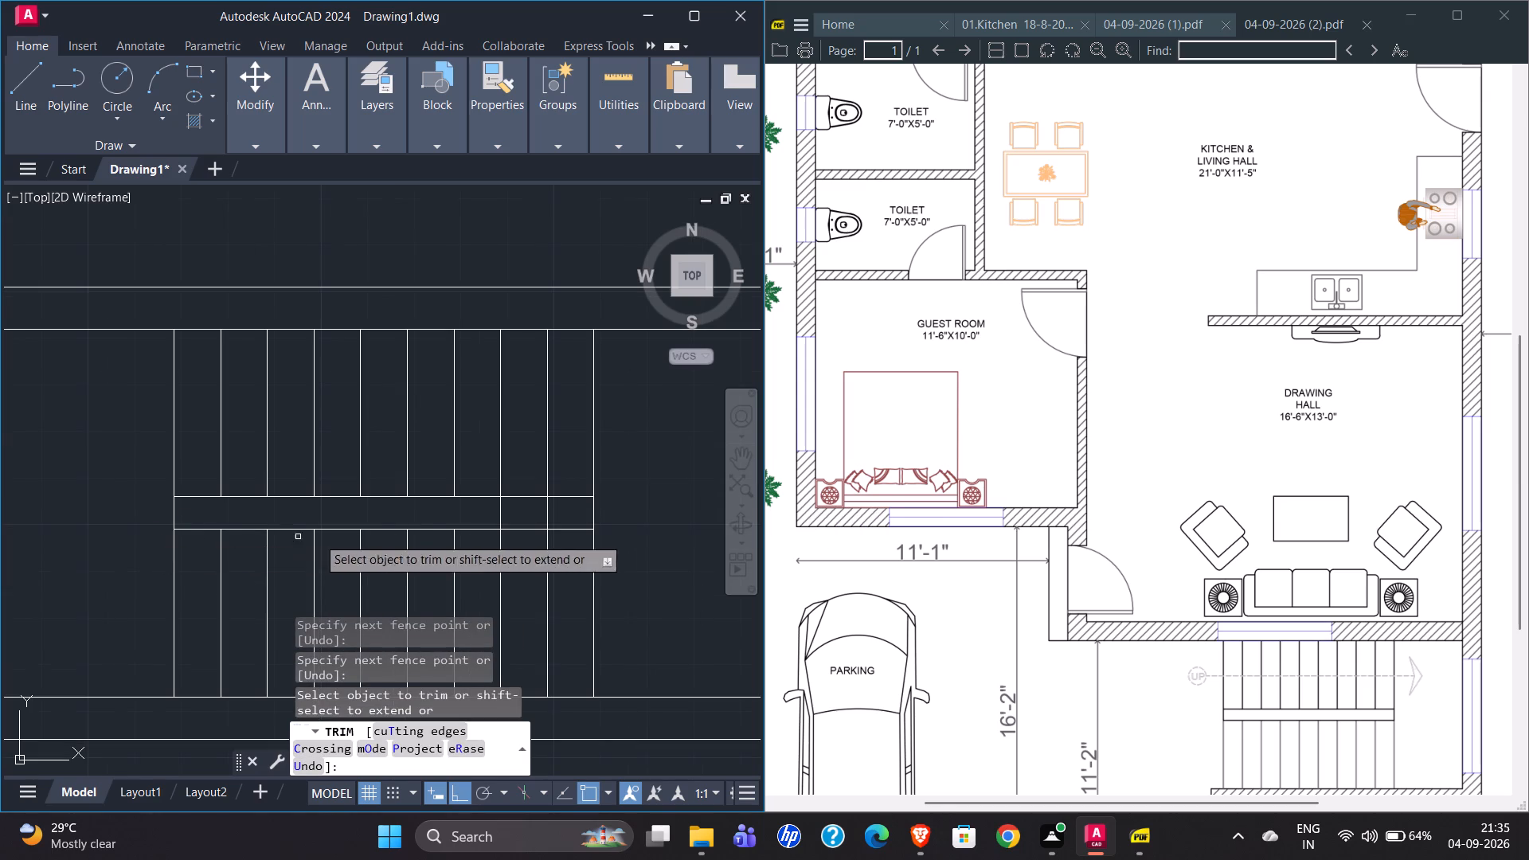
pyautogui.moveTo(472, 514); pyautogui.dragTo(553, 514)
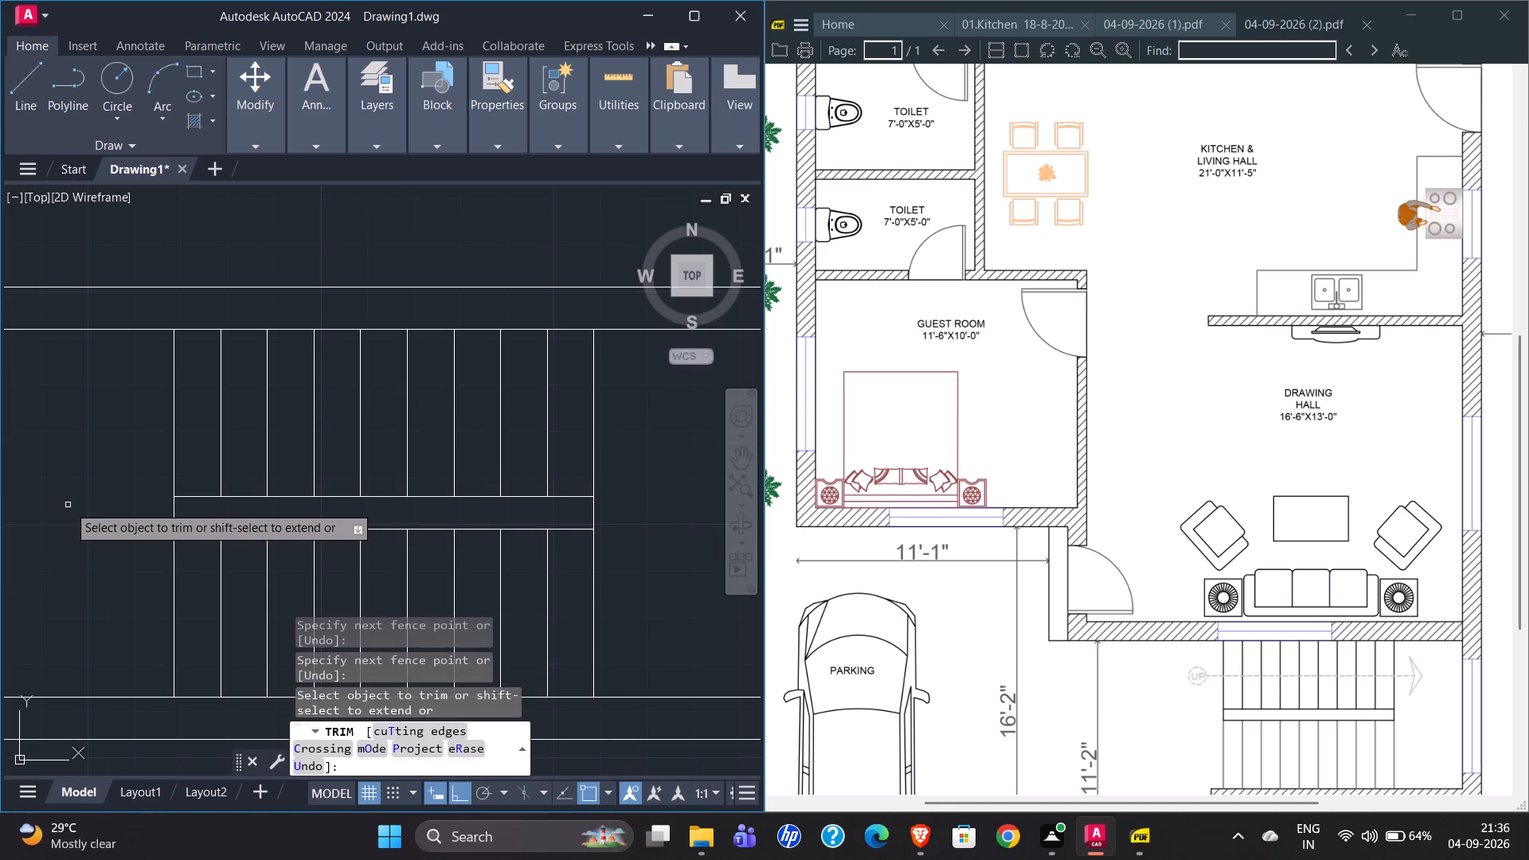
pyautogui.press('Escape')
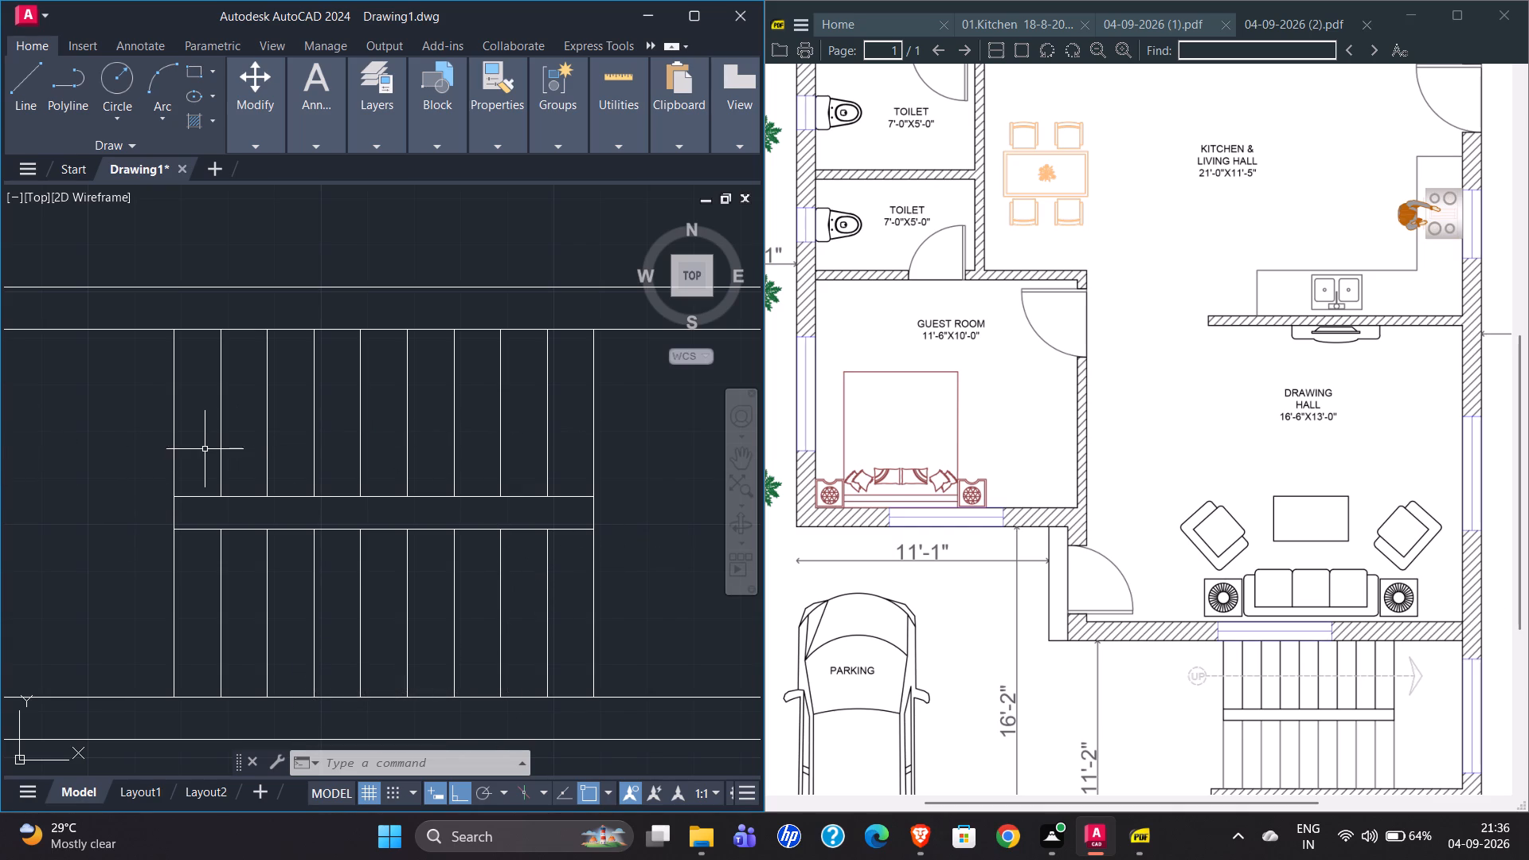
# Draw a horizontal direction line about 7'-7" long, from the midpoint of the northern flight's second riser eastward past the last riser.
pyautogui.click(24, 105)
pyautogui.click(221, 412)
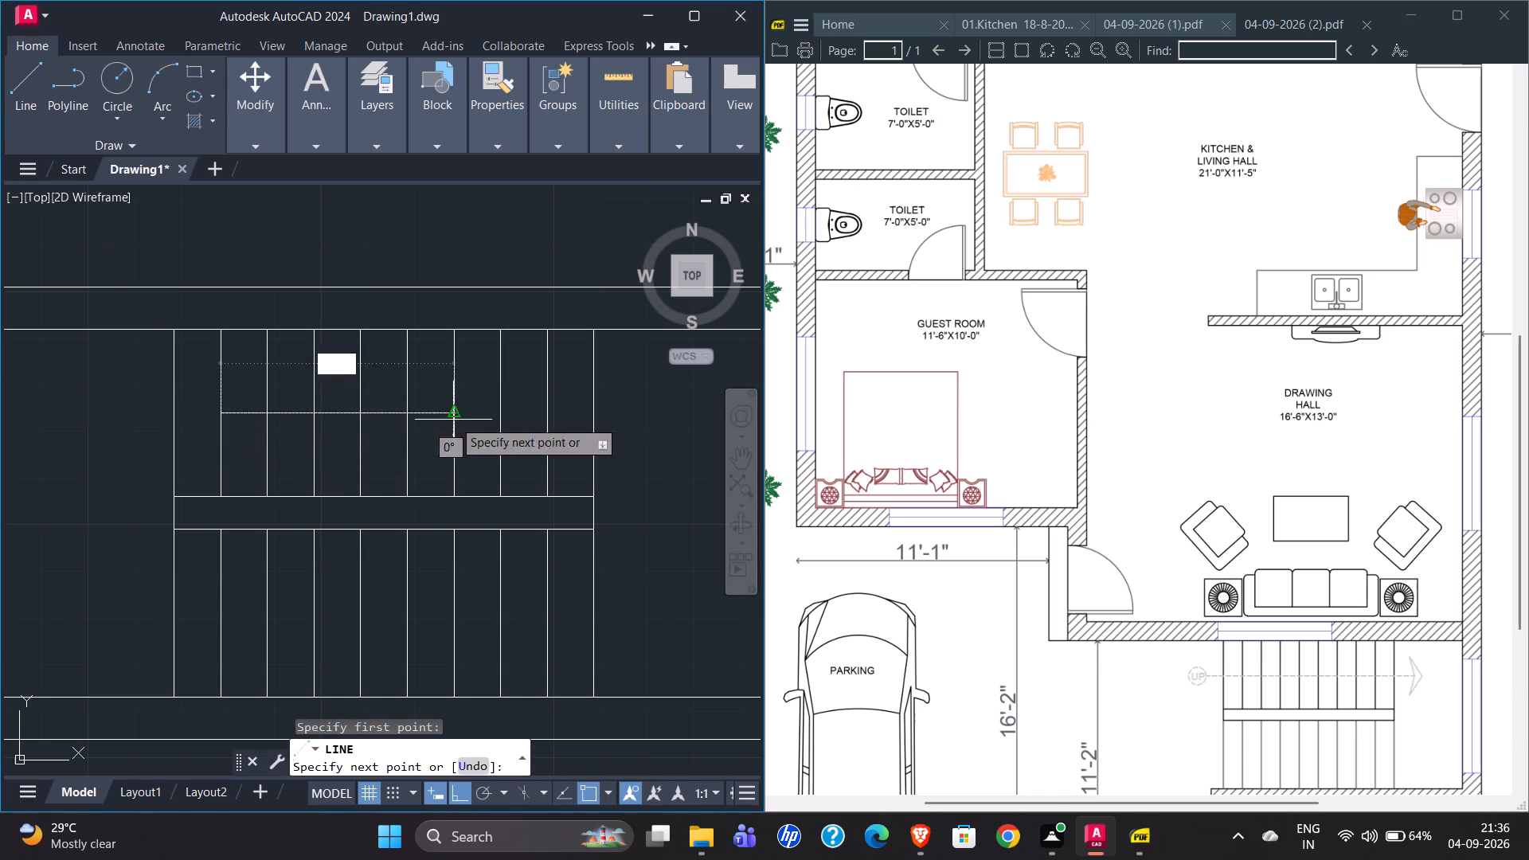
pyautogui.click(647, 414)
pyautogui.press('Escape')
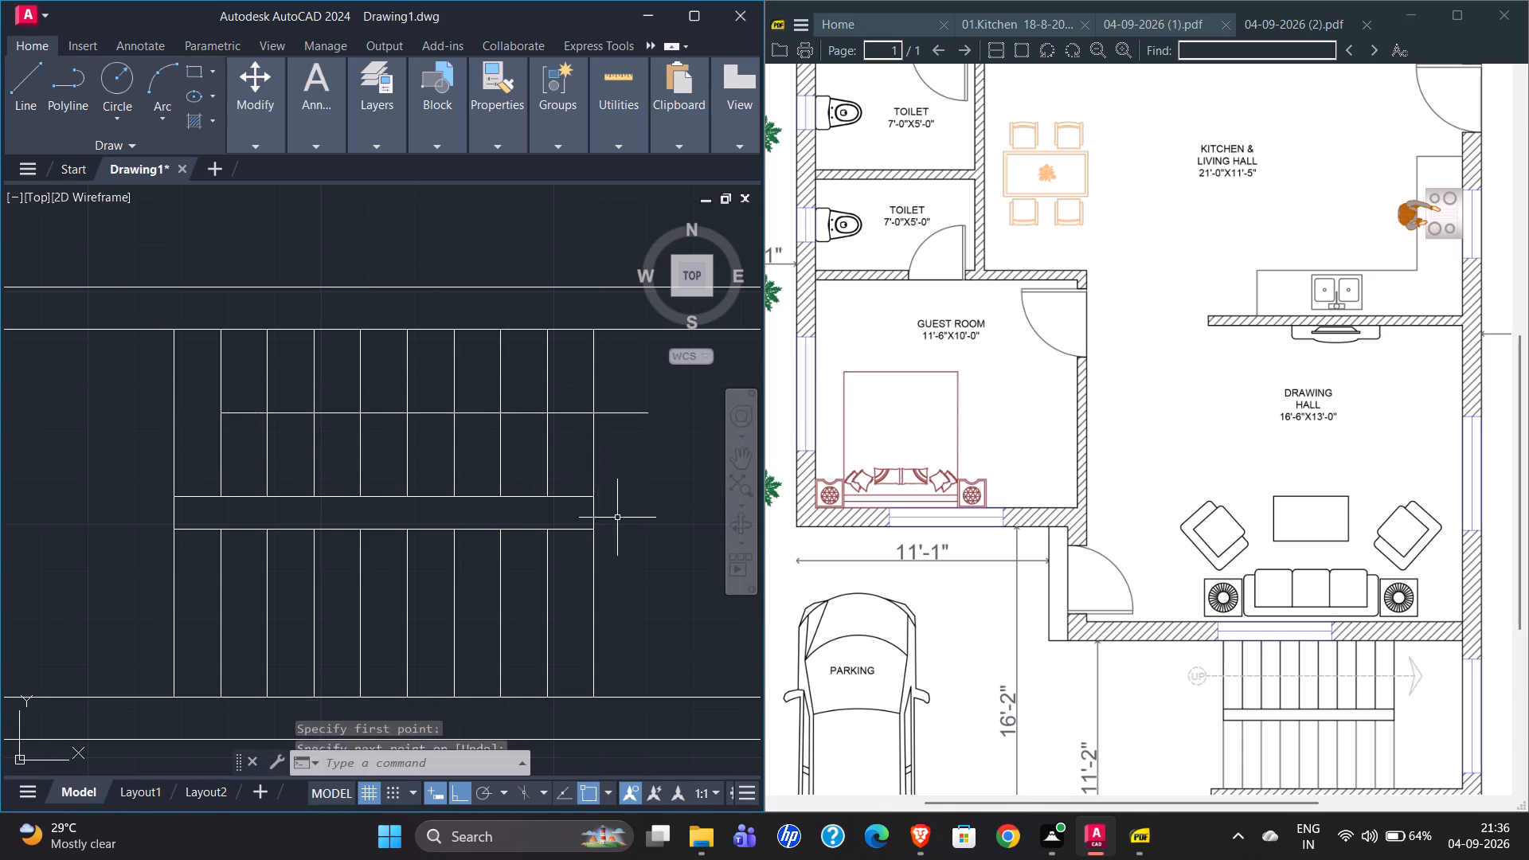
# Extend the direction line west to the westernmost riser of the northern flight.
pyautogui.write('EX')
pyautogui.press('Return')
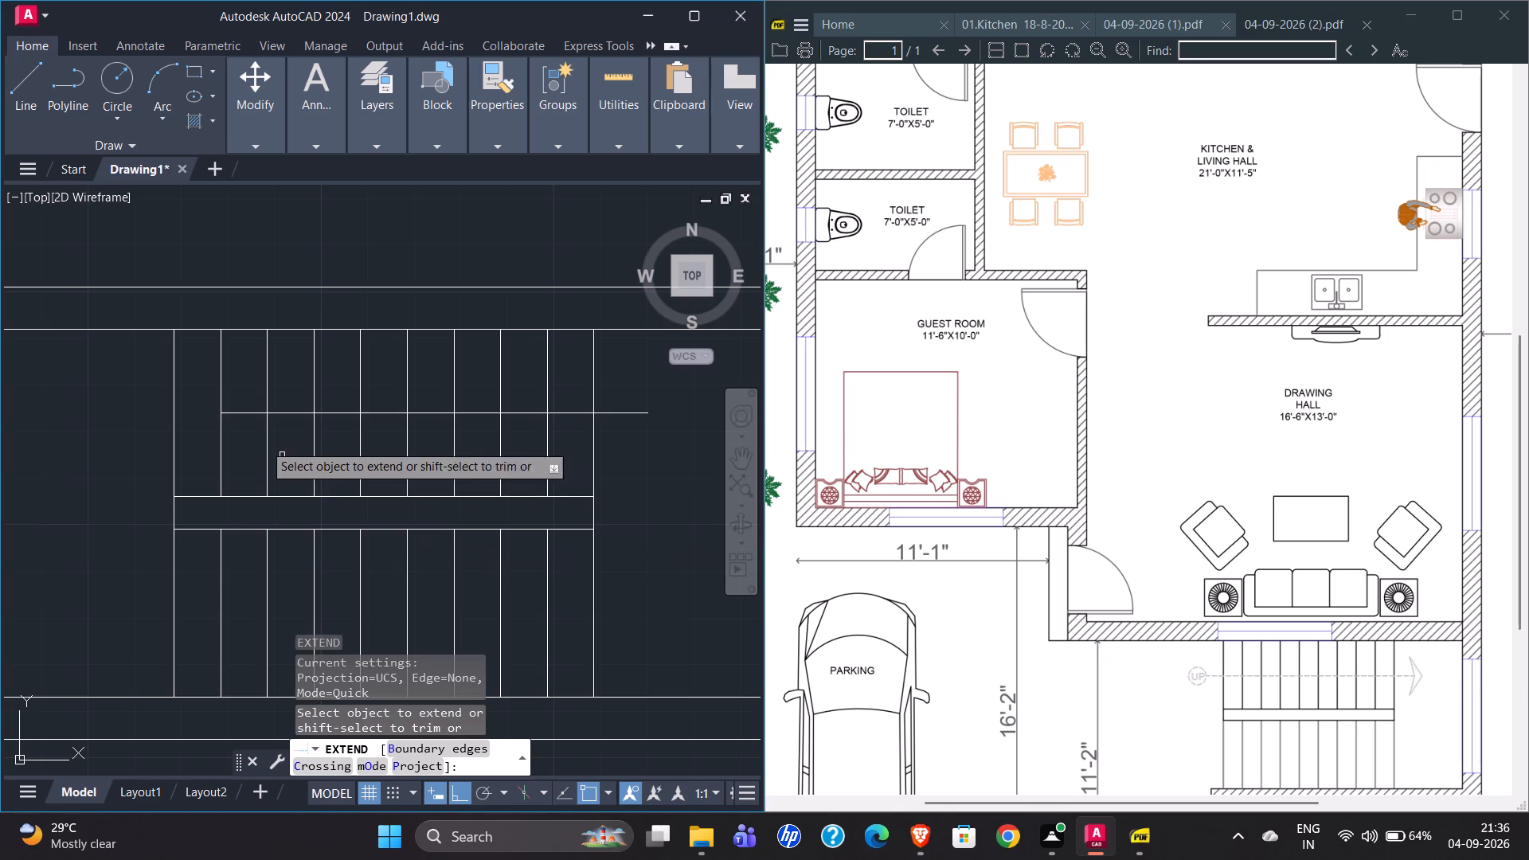
pyautogui.click(248, 413)
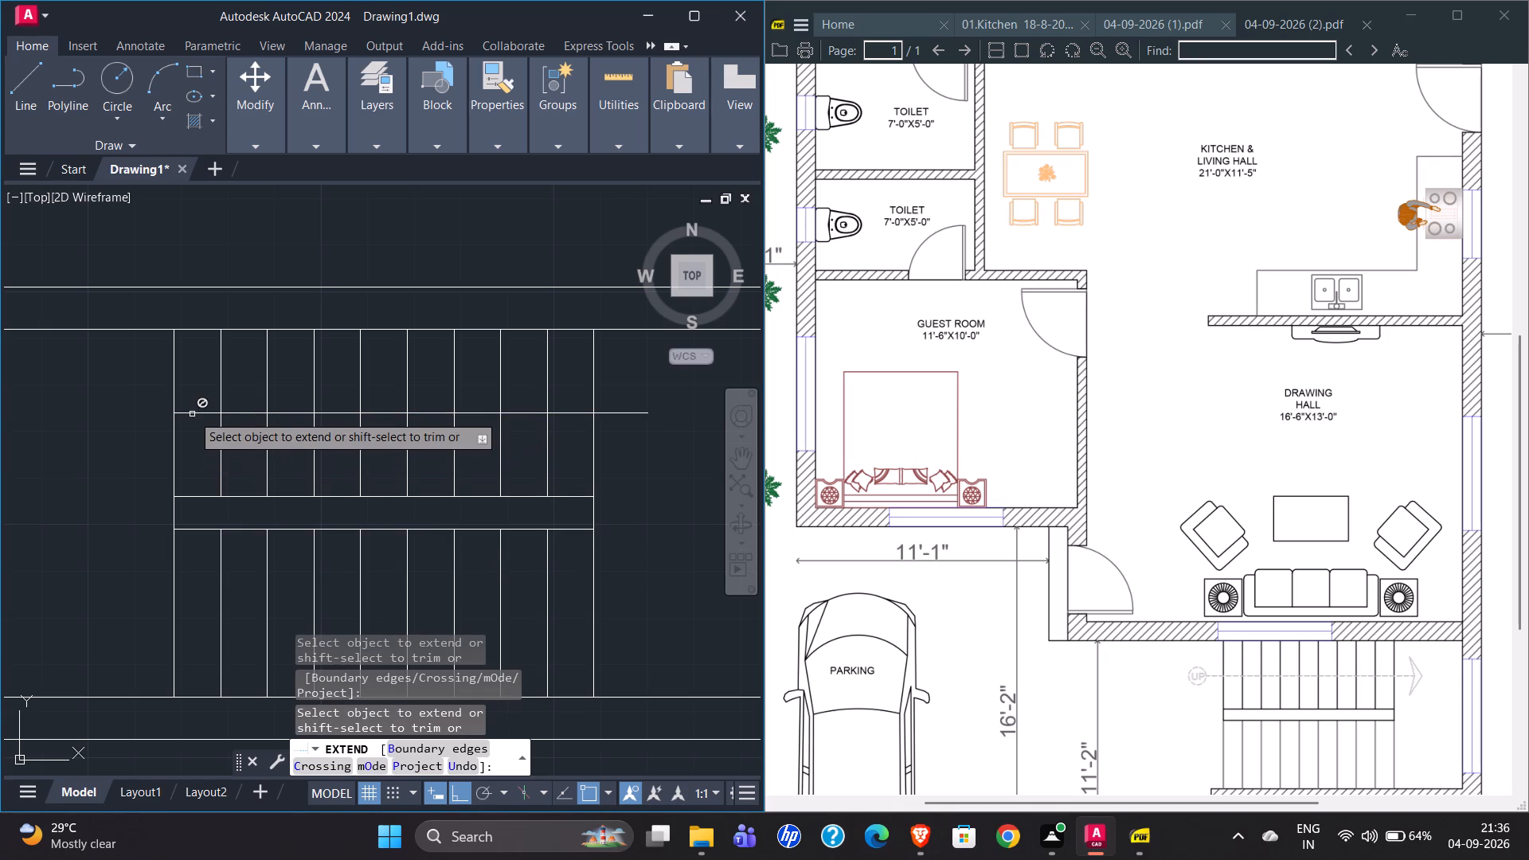
pyautogui.scroll(-4, 221, 417)
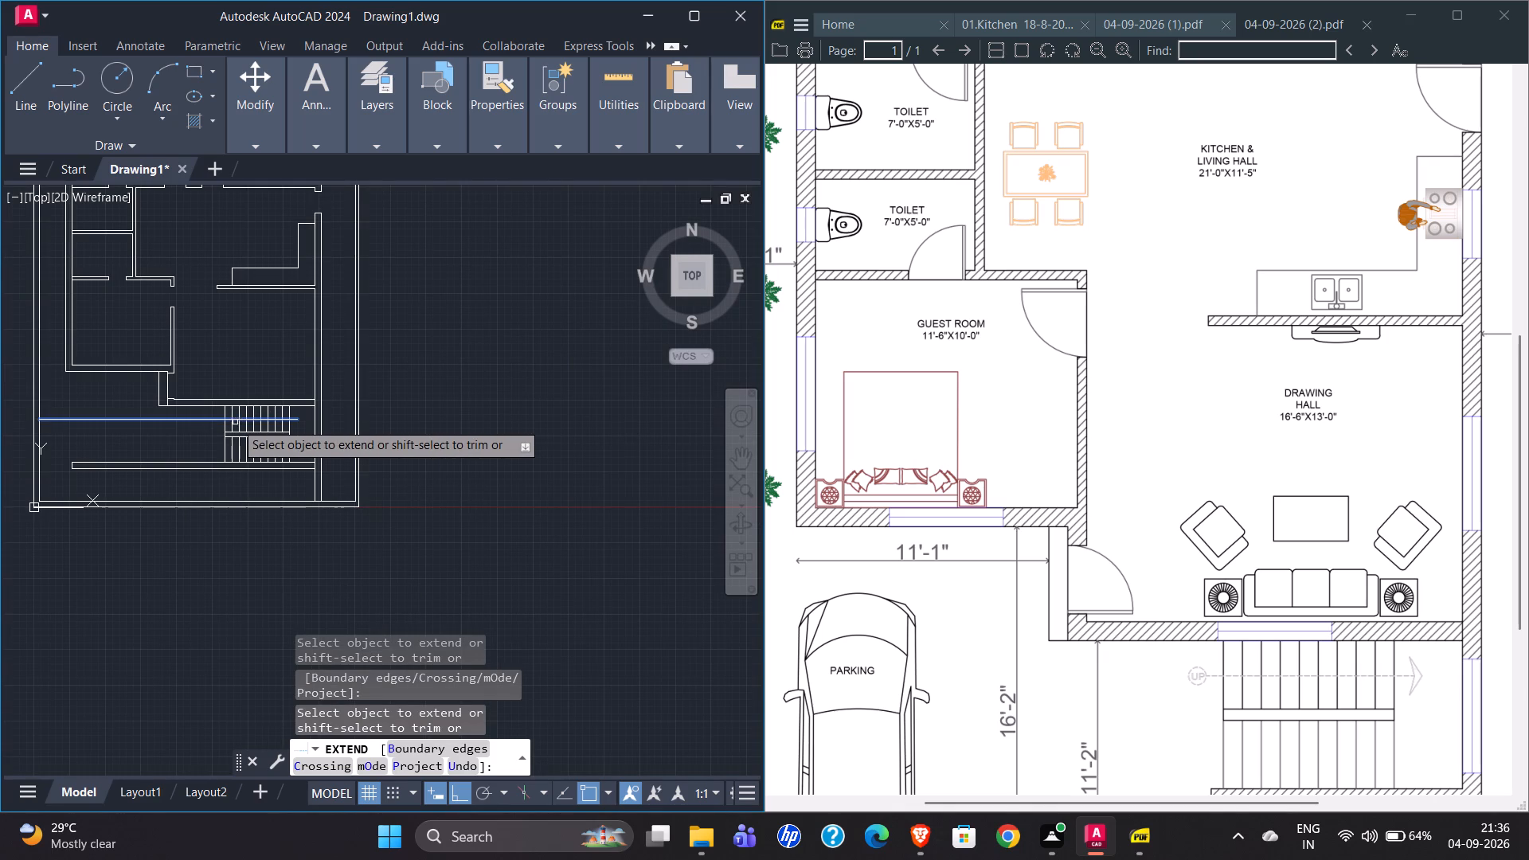
pyautogui.scroll(2, 142, 421)
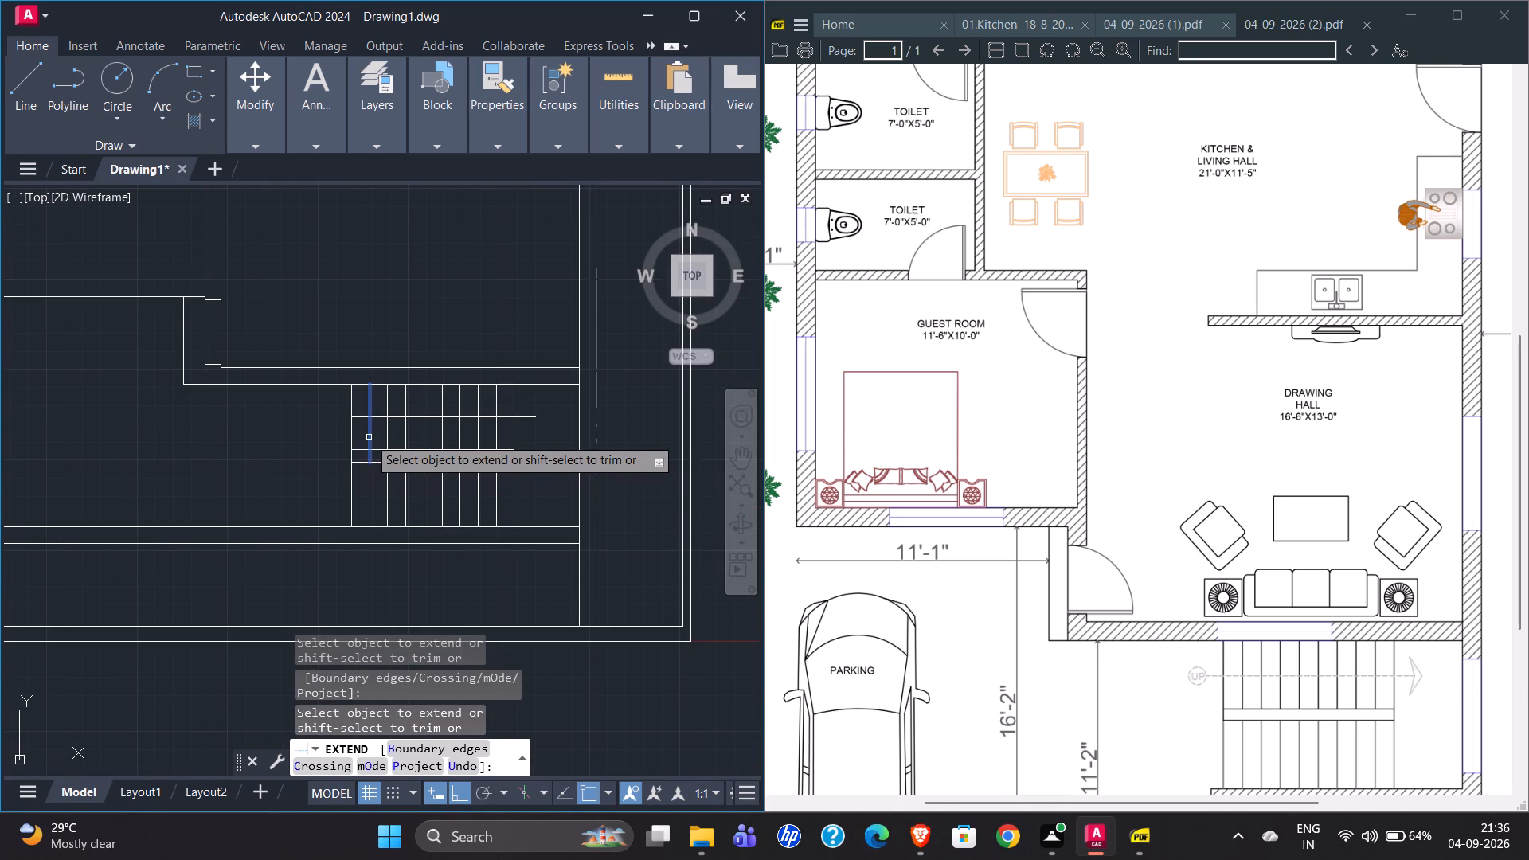
pyautogui.press('Escape')
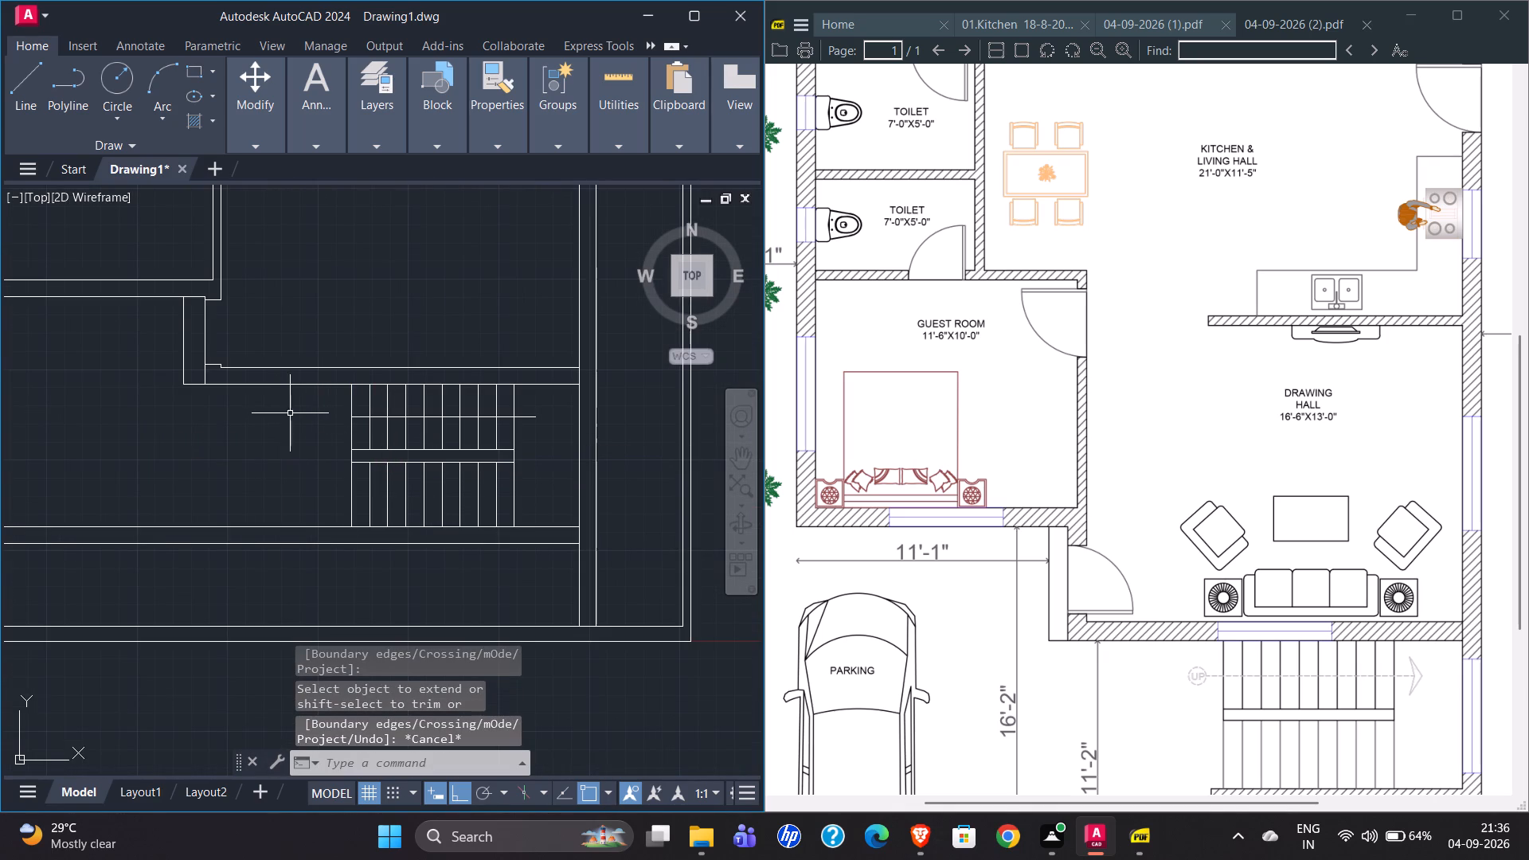
# Draw a short vertical boundary line down from the drawing hall's south wall, just west of the northern stair flight.
pyautogui.scroll(2, 351, 397)
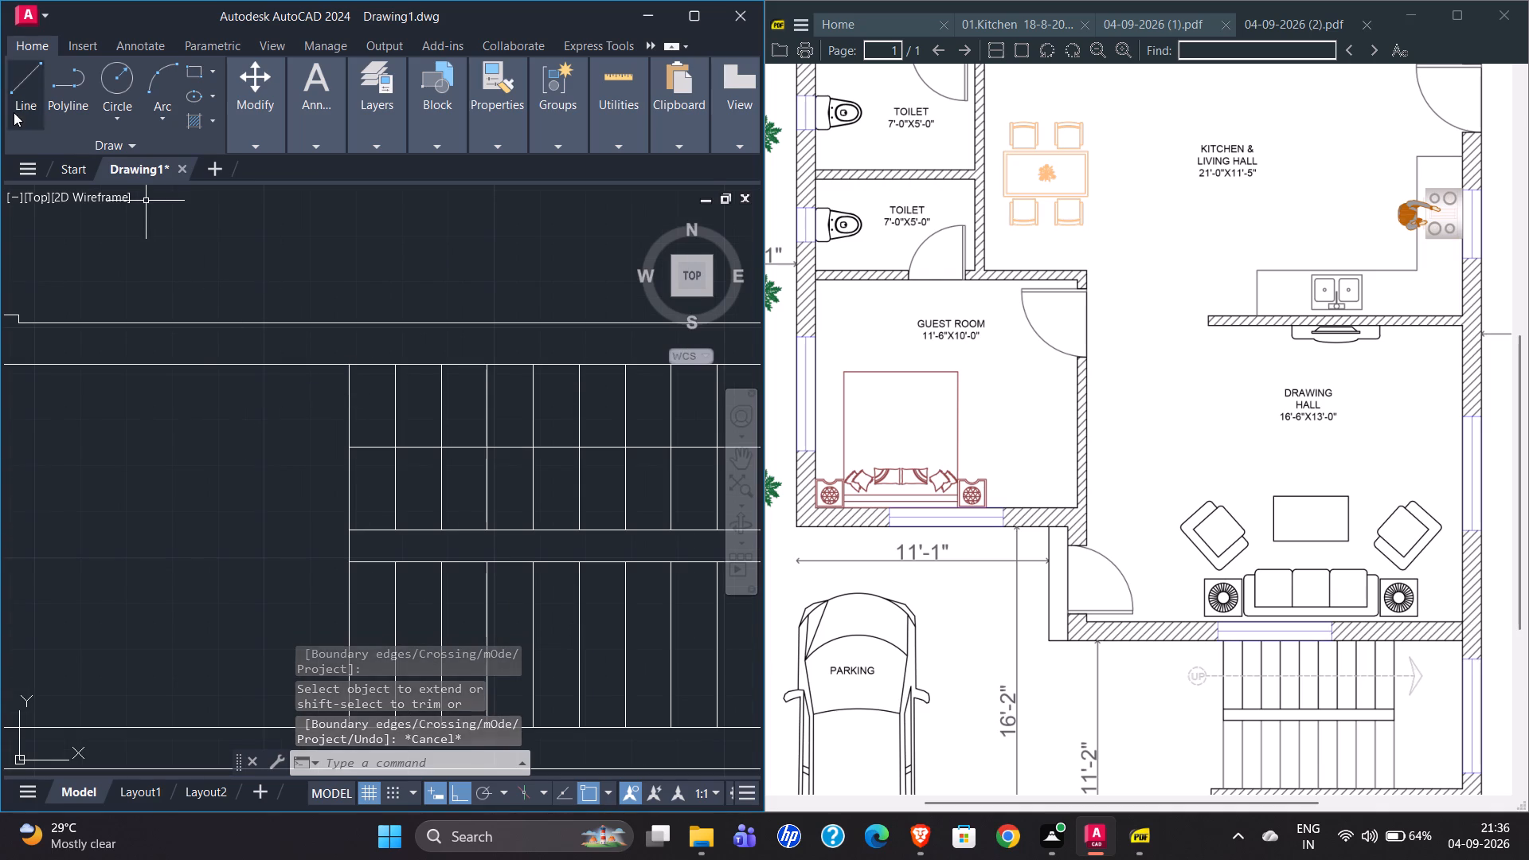
pyautogui.click(14, 111)
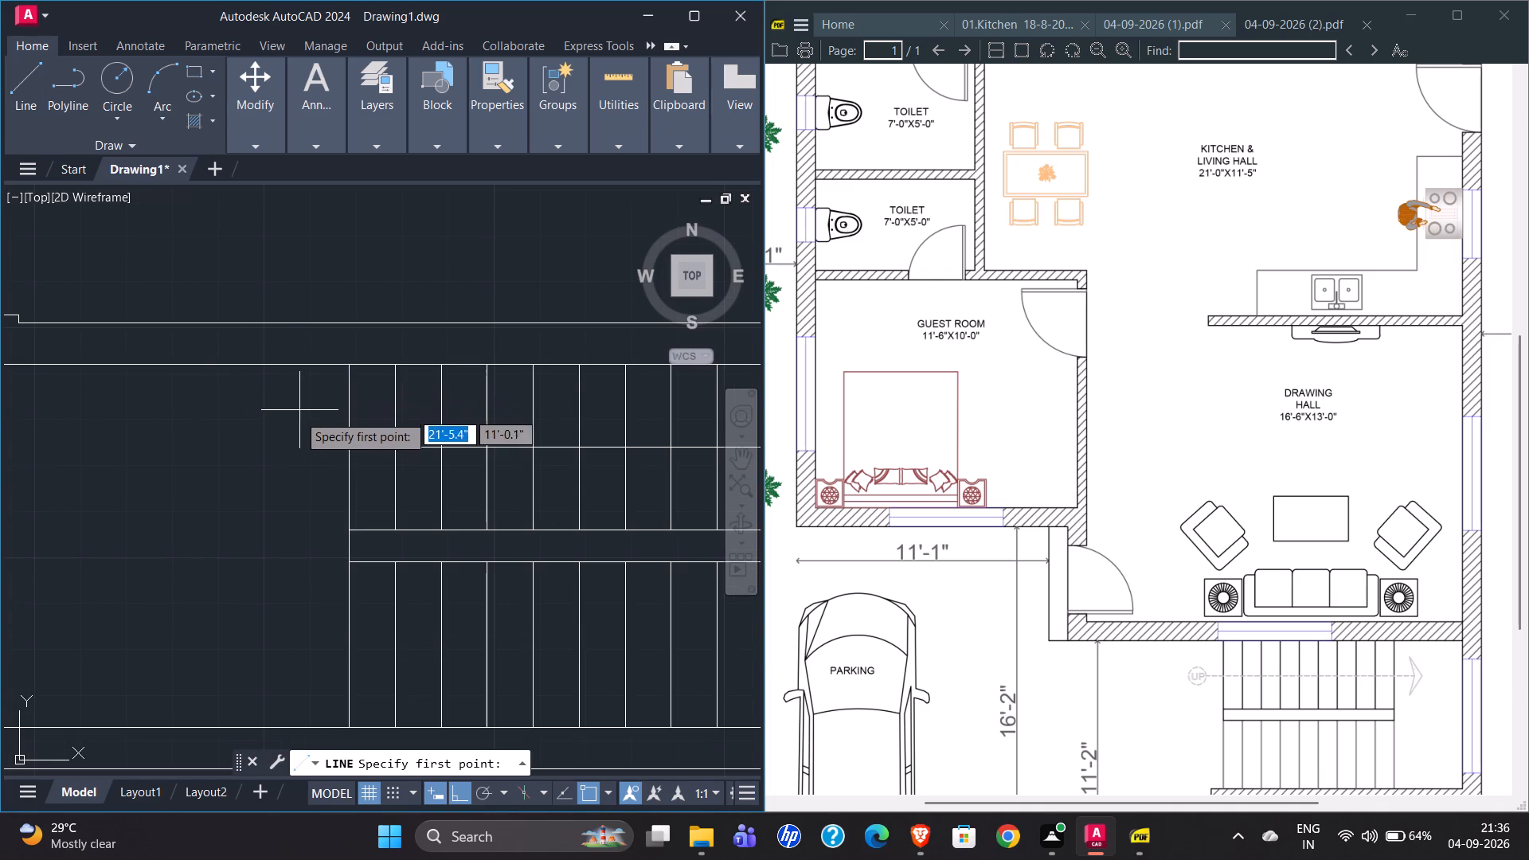
pyautogui.click(258, 368)
pyautogui.click(267, 533)
pyautogui.press('Escape')
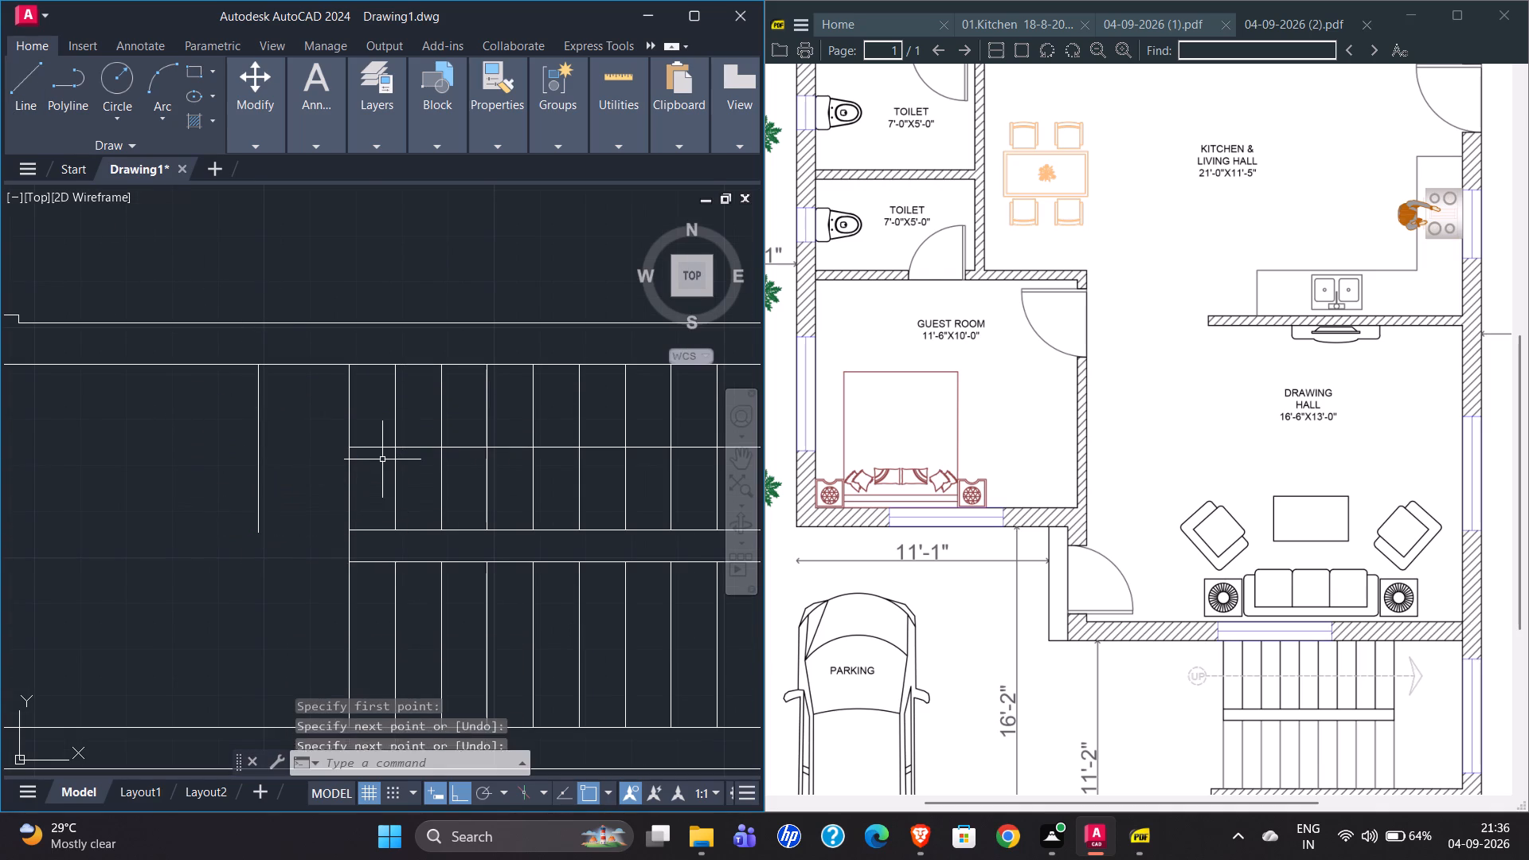
# Extend the stair direction line west to the vertical boundary line.
pyautogui.press('e')
pyautogui.press('x')
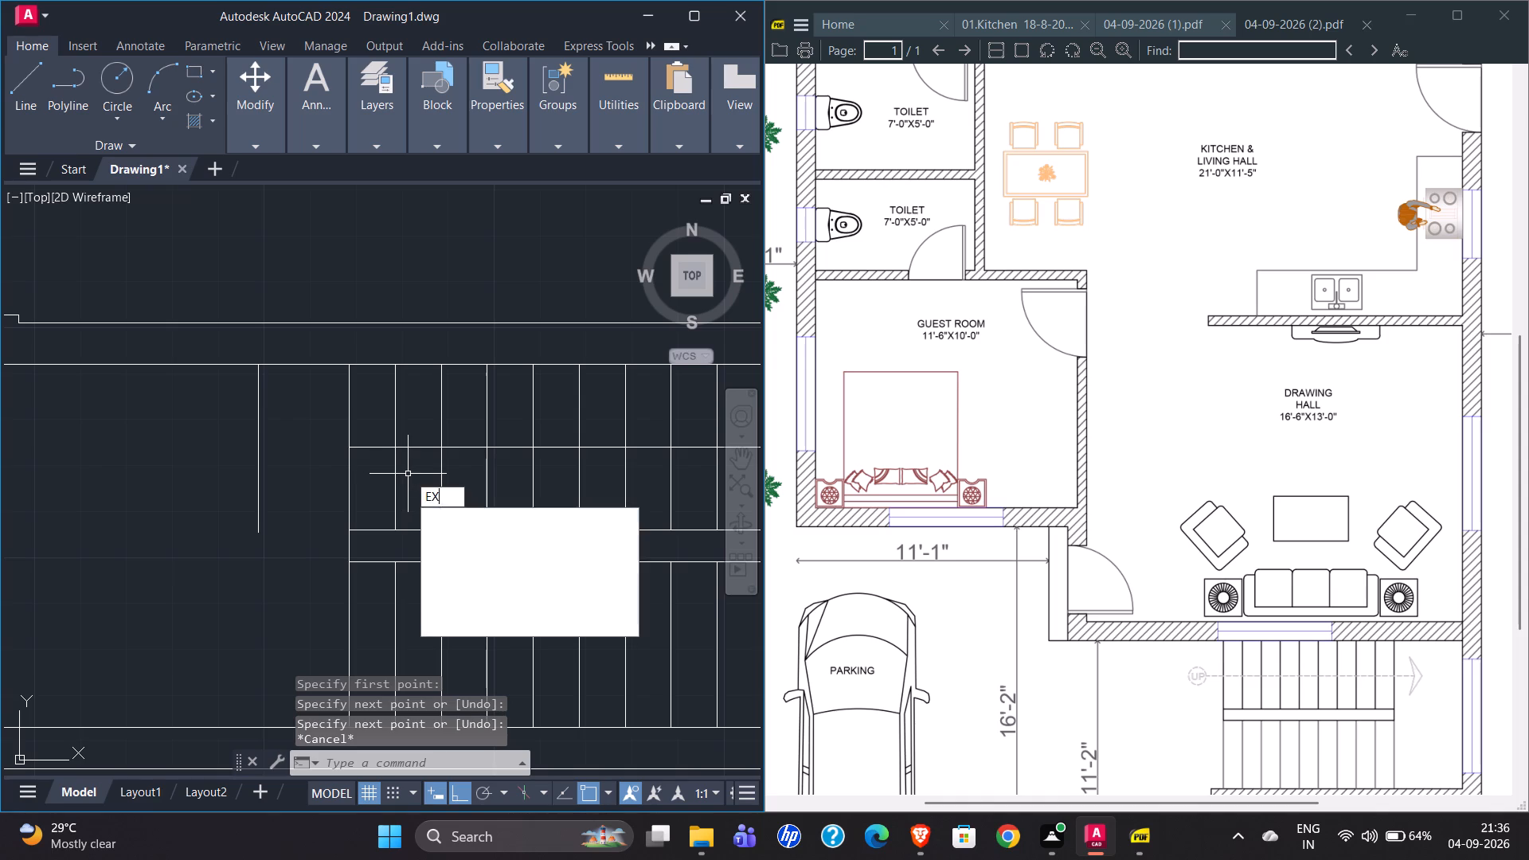
pyautogui.press('Return')
pyautogui.click(362, 448)
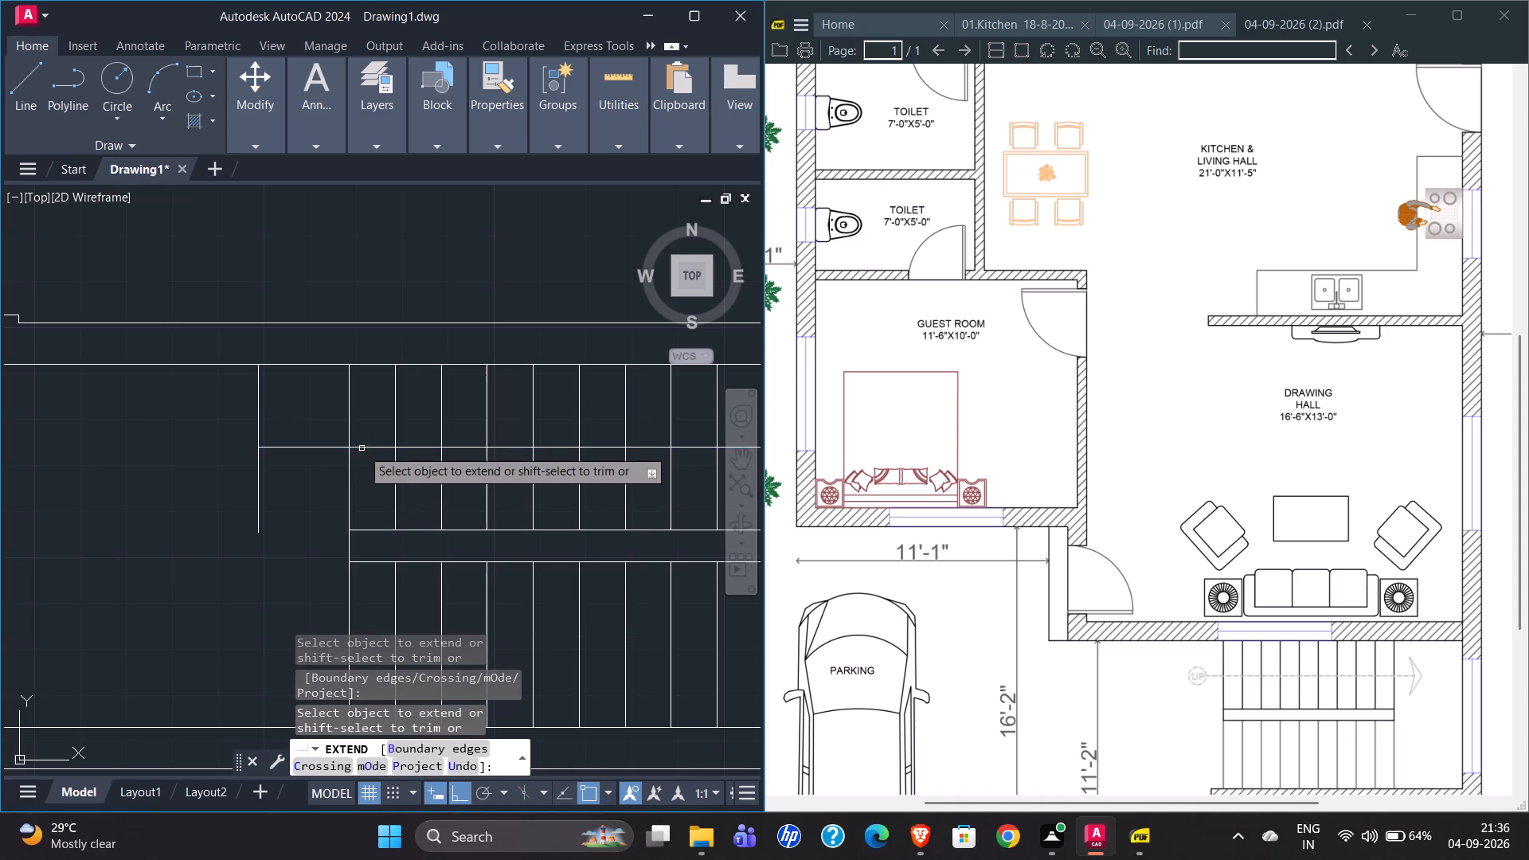
pyautogui.press('Escape')
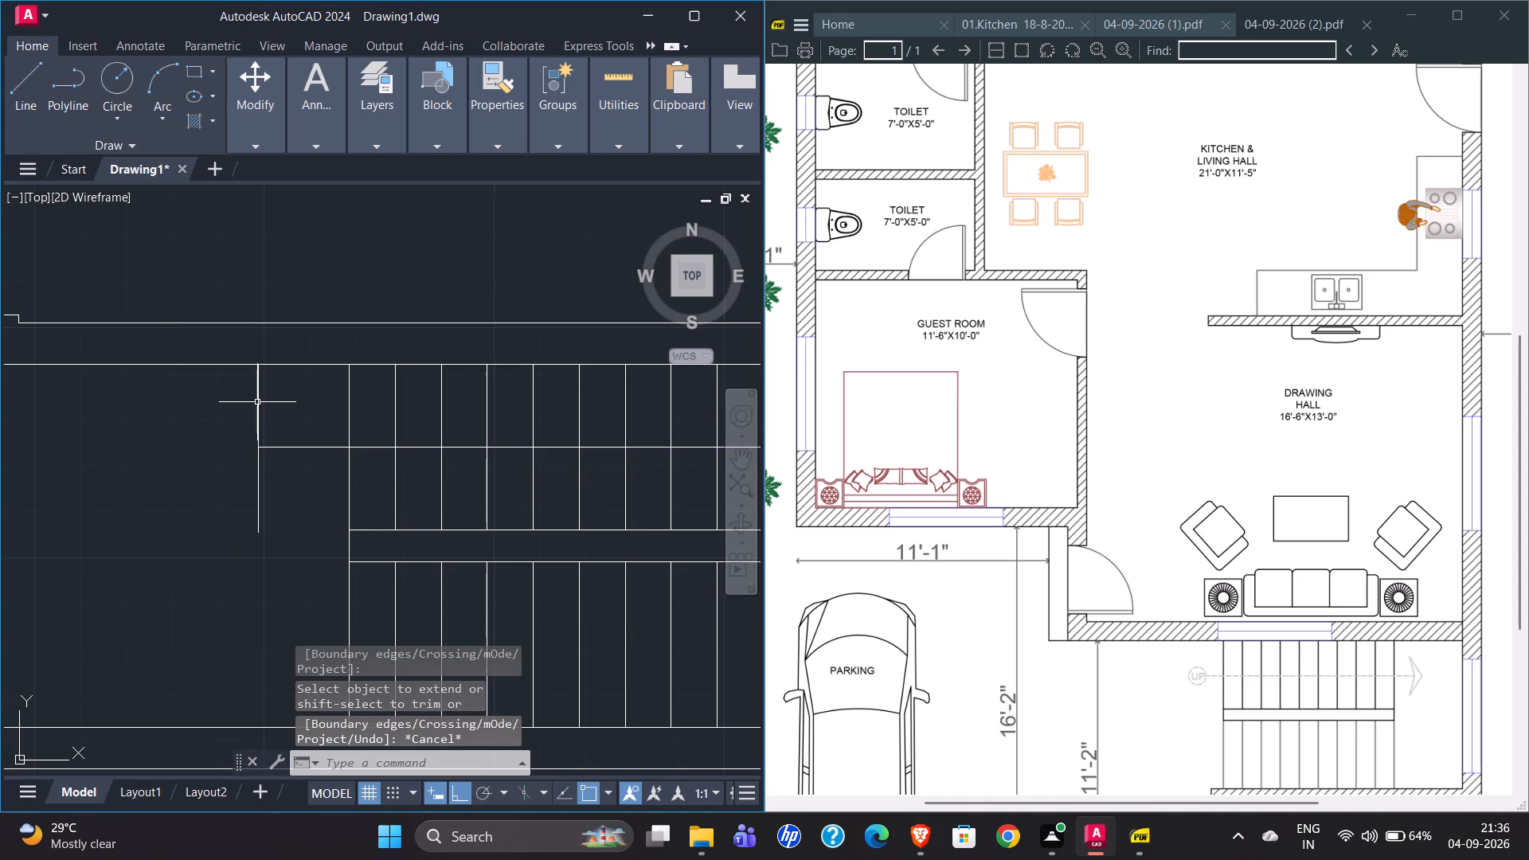
# Delete the vertical boundary line west of the stairs.
pyautogui.click(257, 402)
pyautogui.press('Delete')
# With Ortho off, draw an angled line northwest from the direction line's east end, continuing with one about 1'-4" long to the southeast.
pyautogui.scroll(-3, 186, 494)
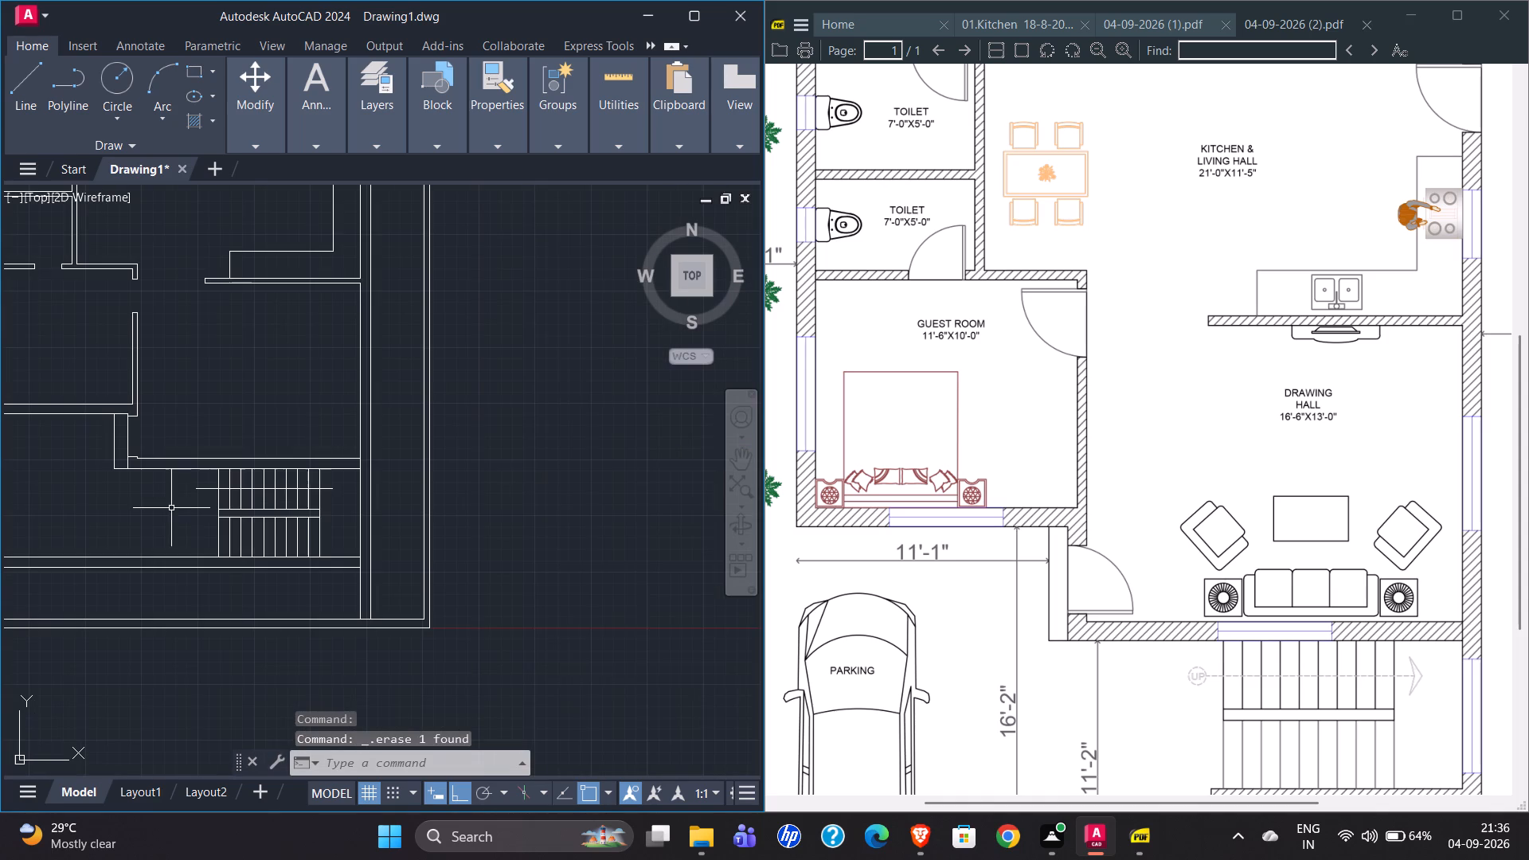
pyautogui.scroll(3, 333, 482)
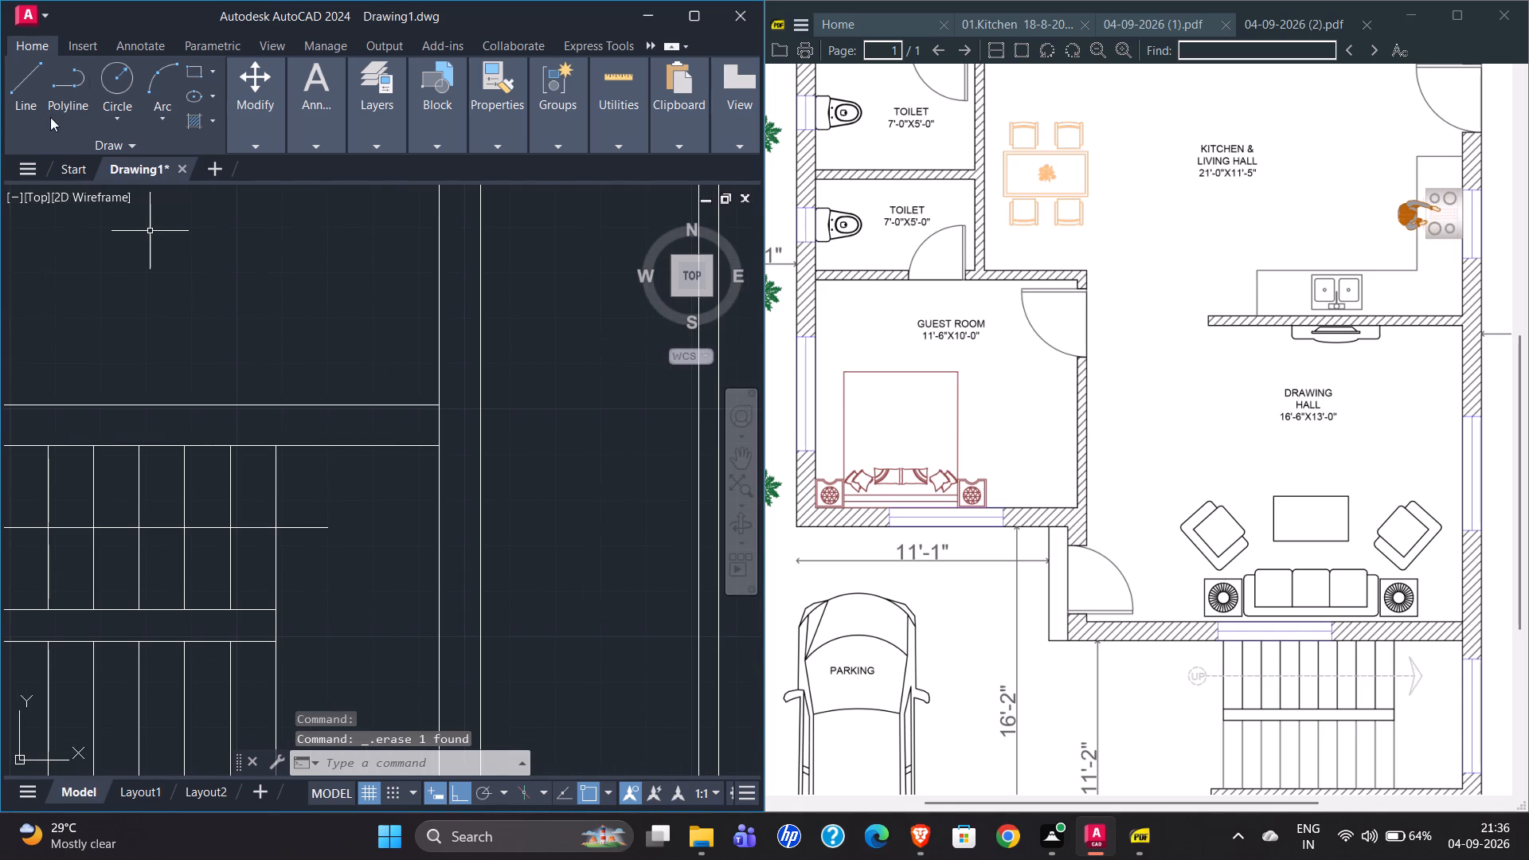
pyautogui.click(22, 84)
pyautogui.click(455, 795)
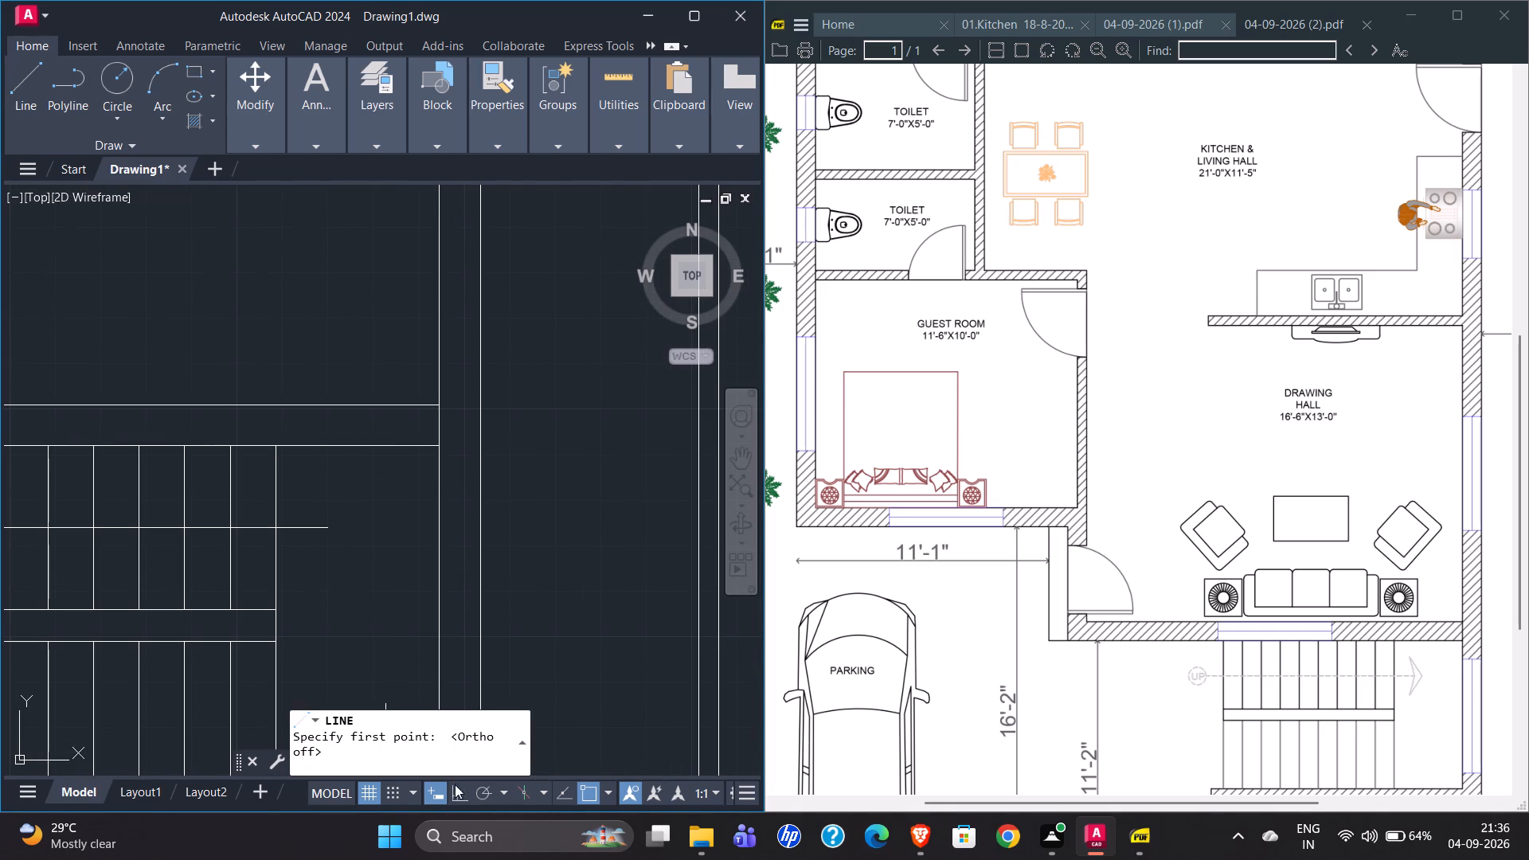
pyautogui.scroll(2, 344, 513)
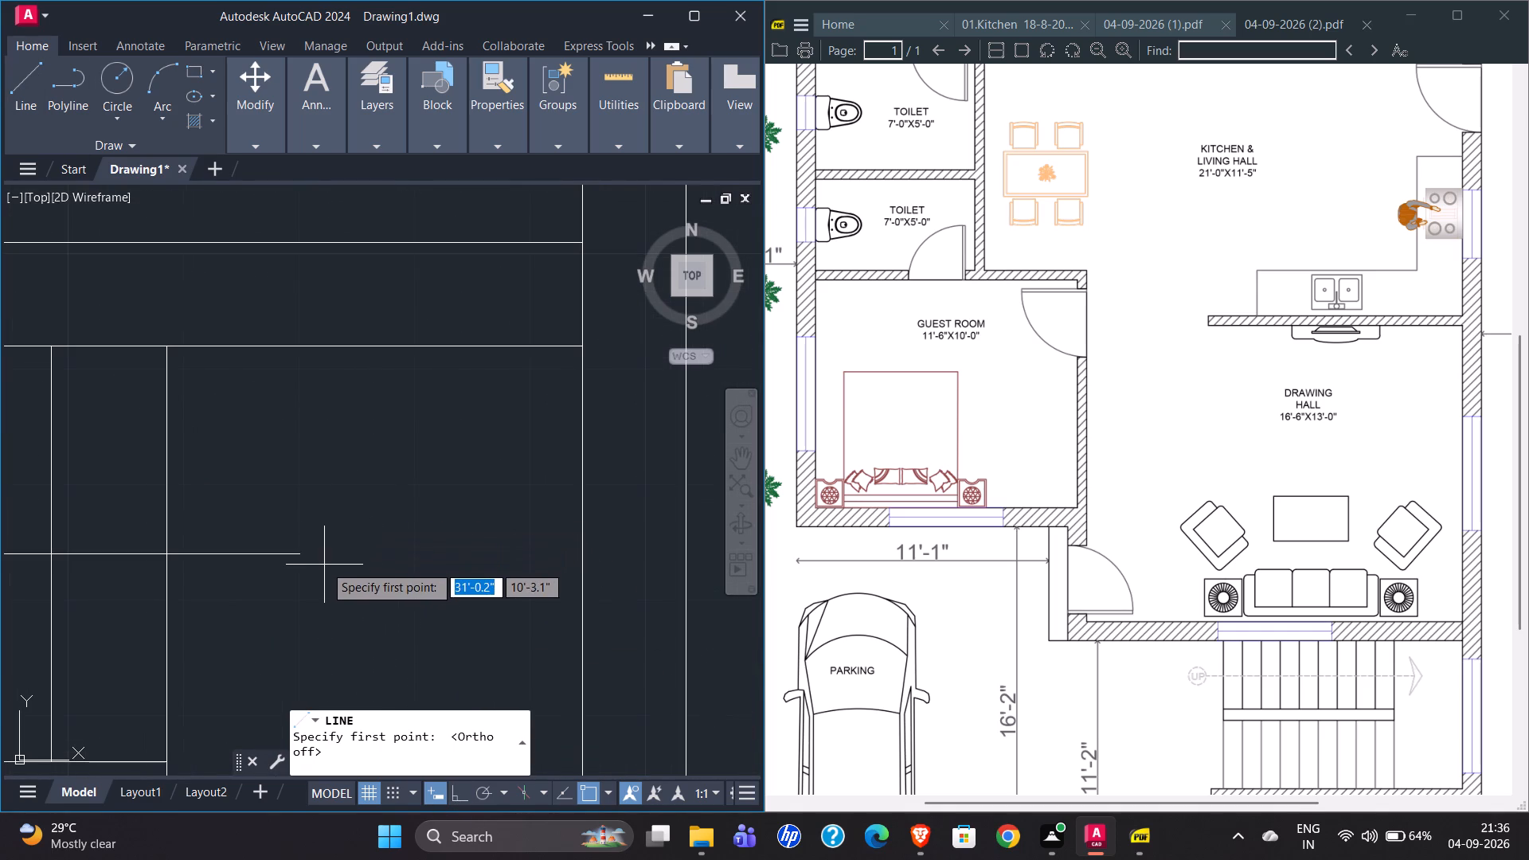
pyautogui.click(295, 550)
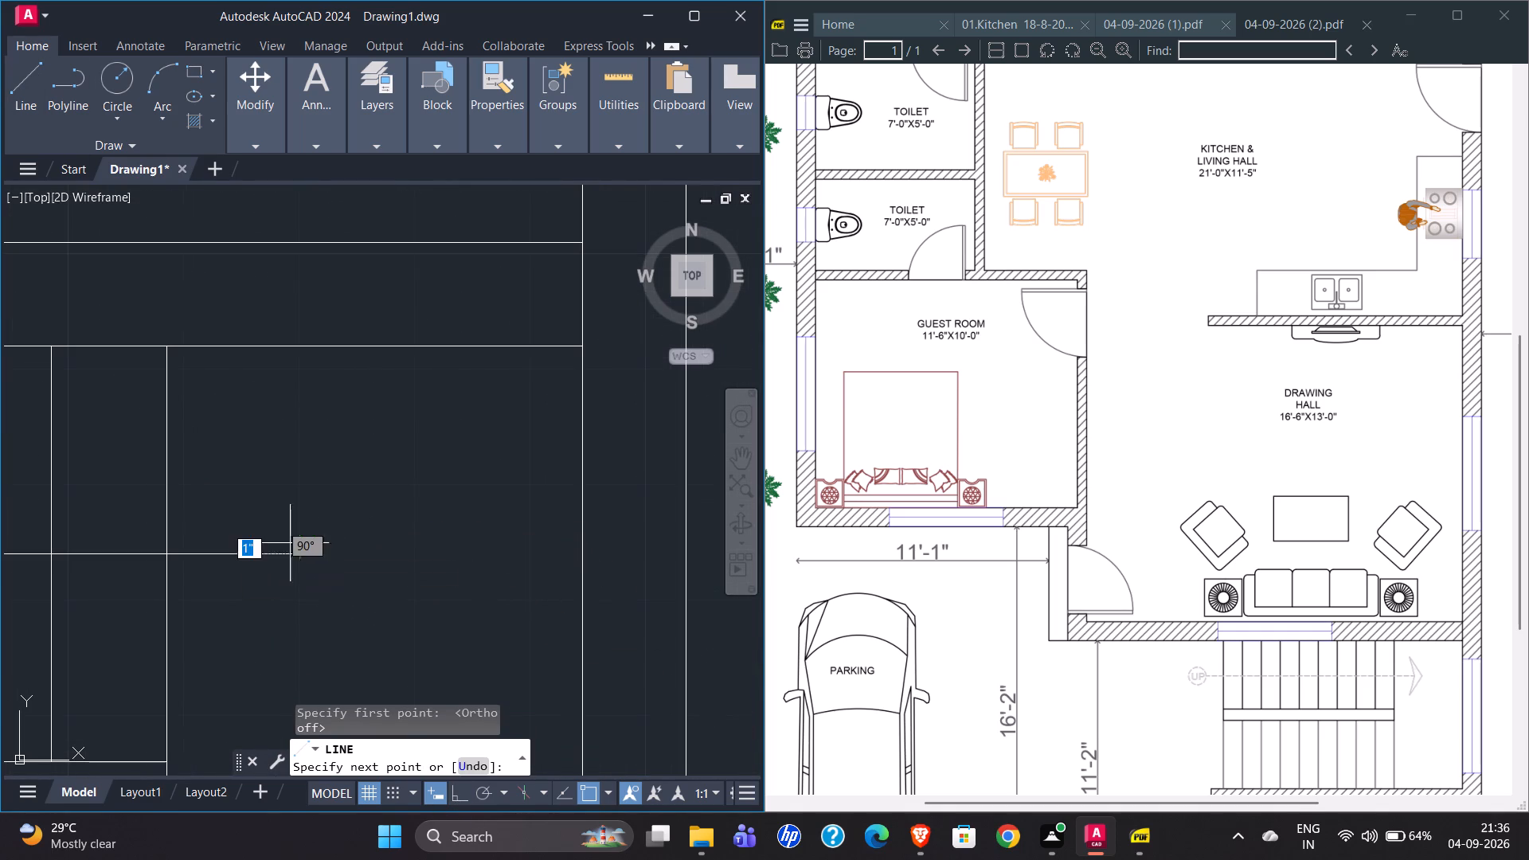
pyautogui.click(230, 467)
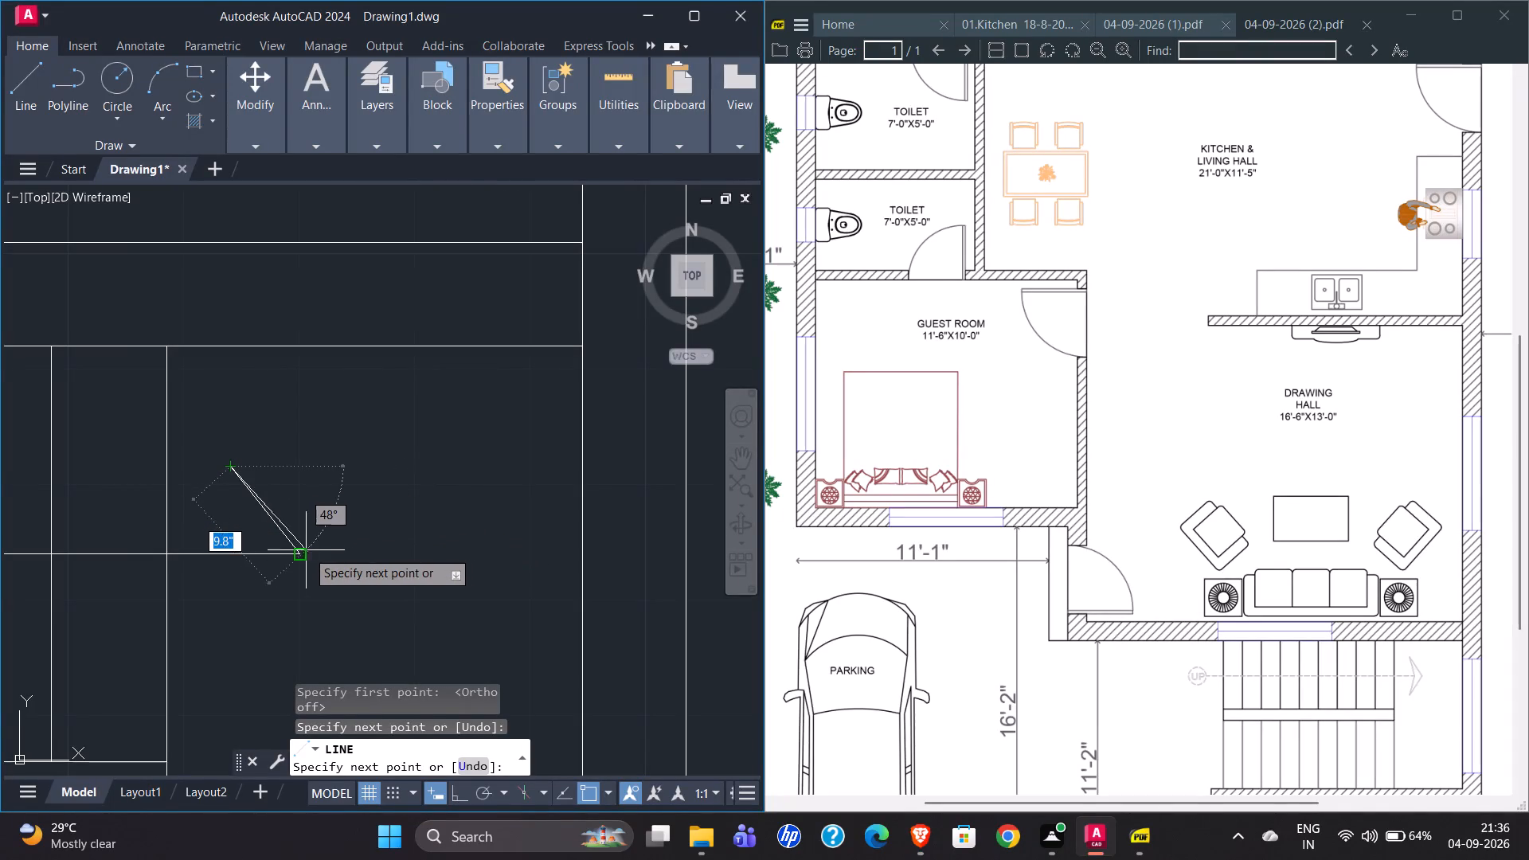
pyautogui.click(398, 550)
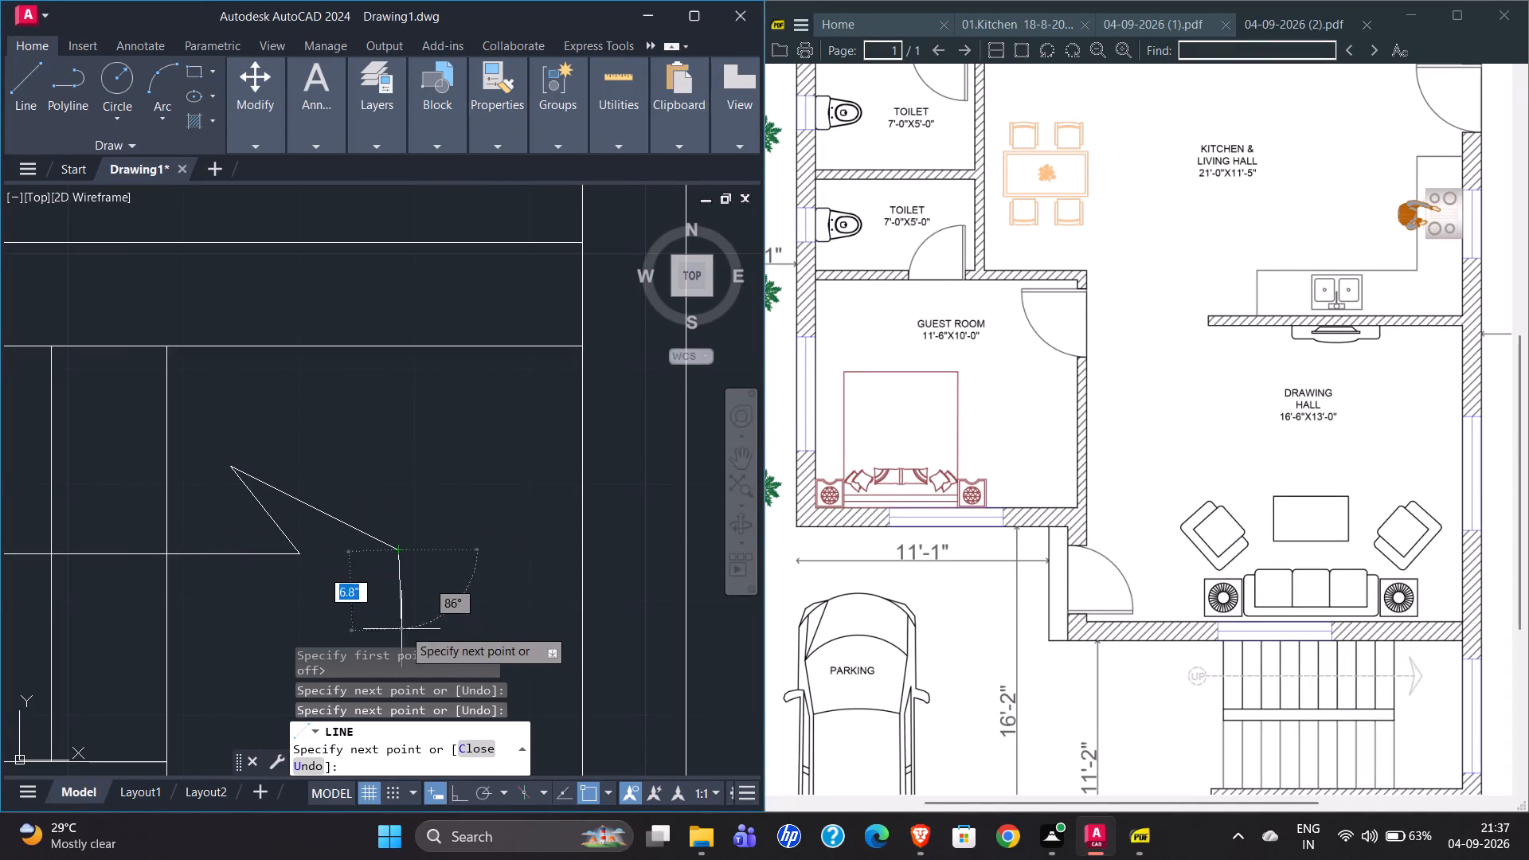
pyautogui.press('Escape')
# Mirror the two angled arrowhead lines about the stair direction line with Ortho on, keeping the source lines.
pyautogui.click(239, 475)
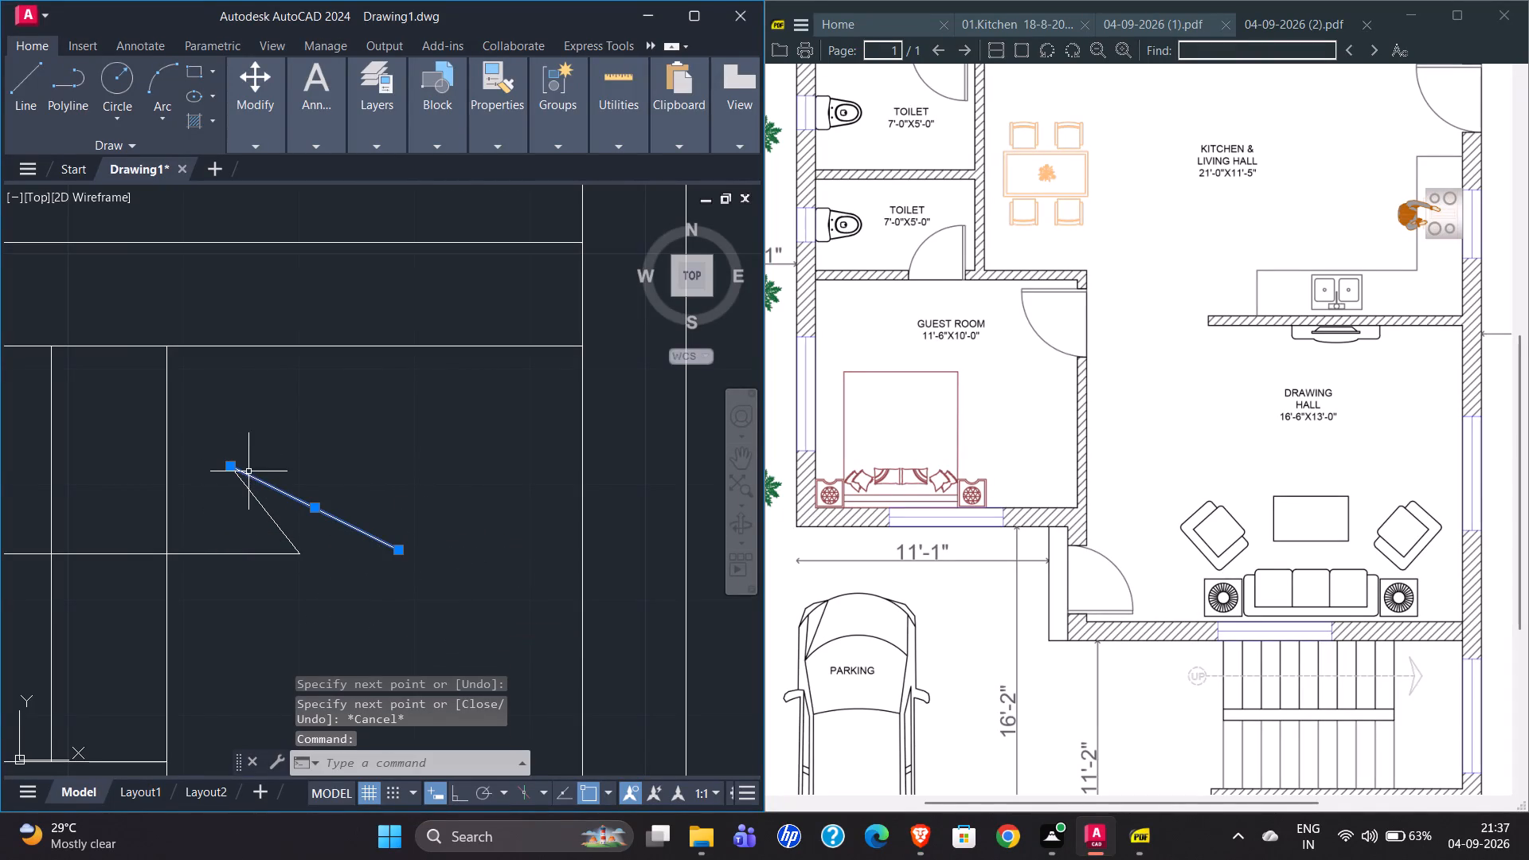
pyautogui.click(244, 491)
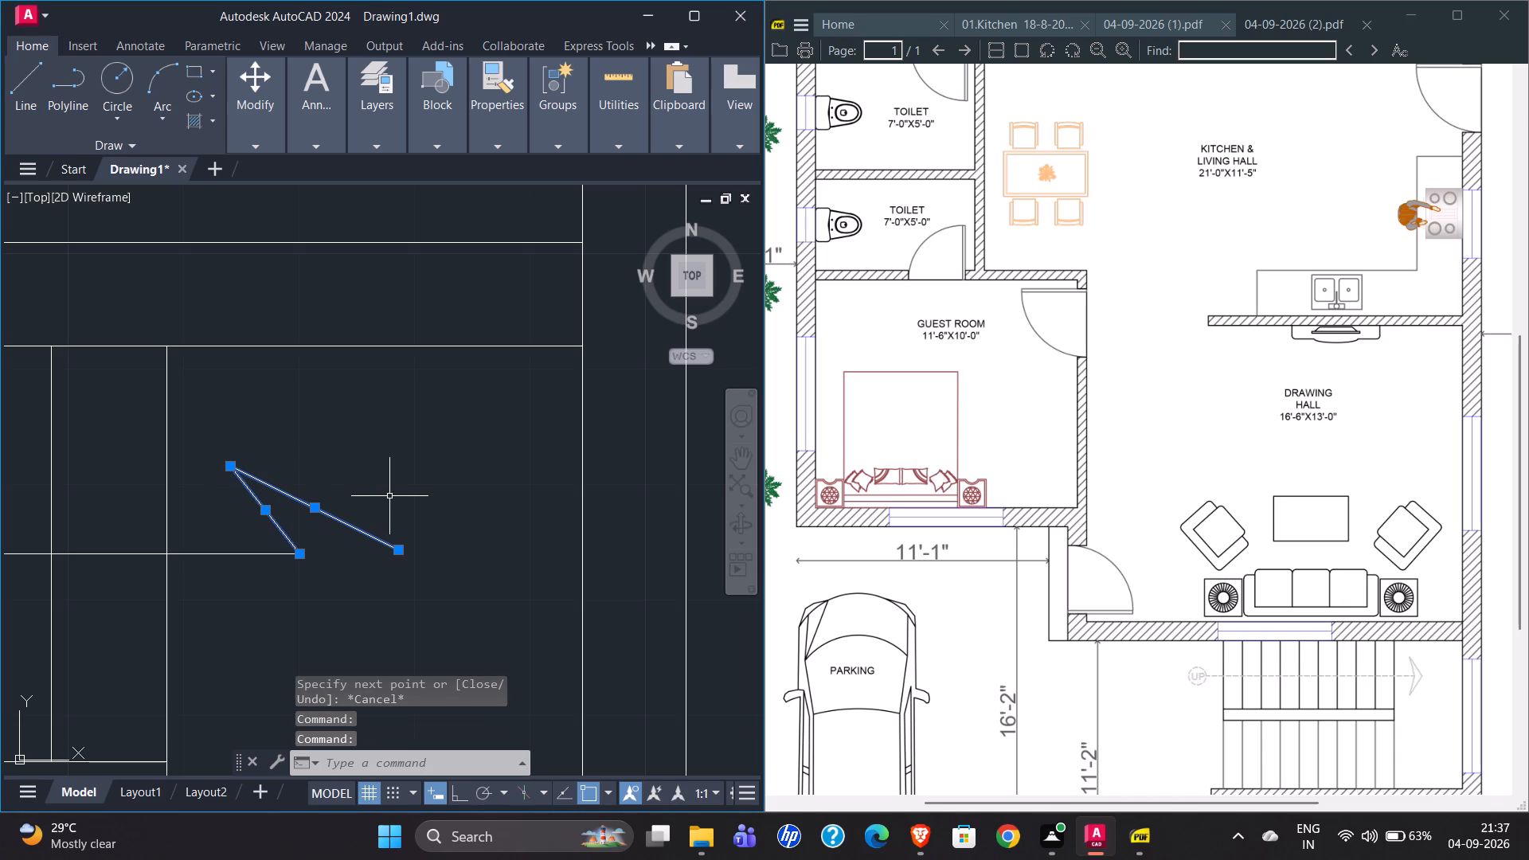
pyautogui.write('MI')
pyautogui.press('Return')
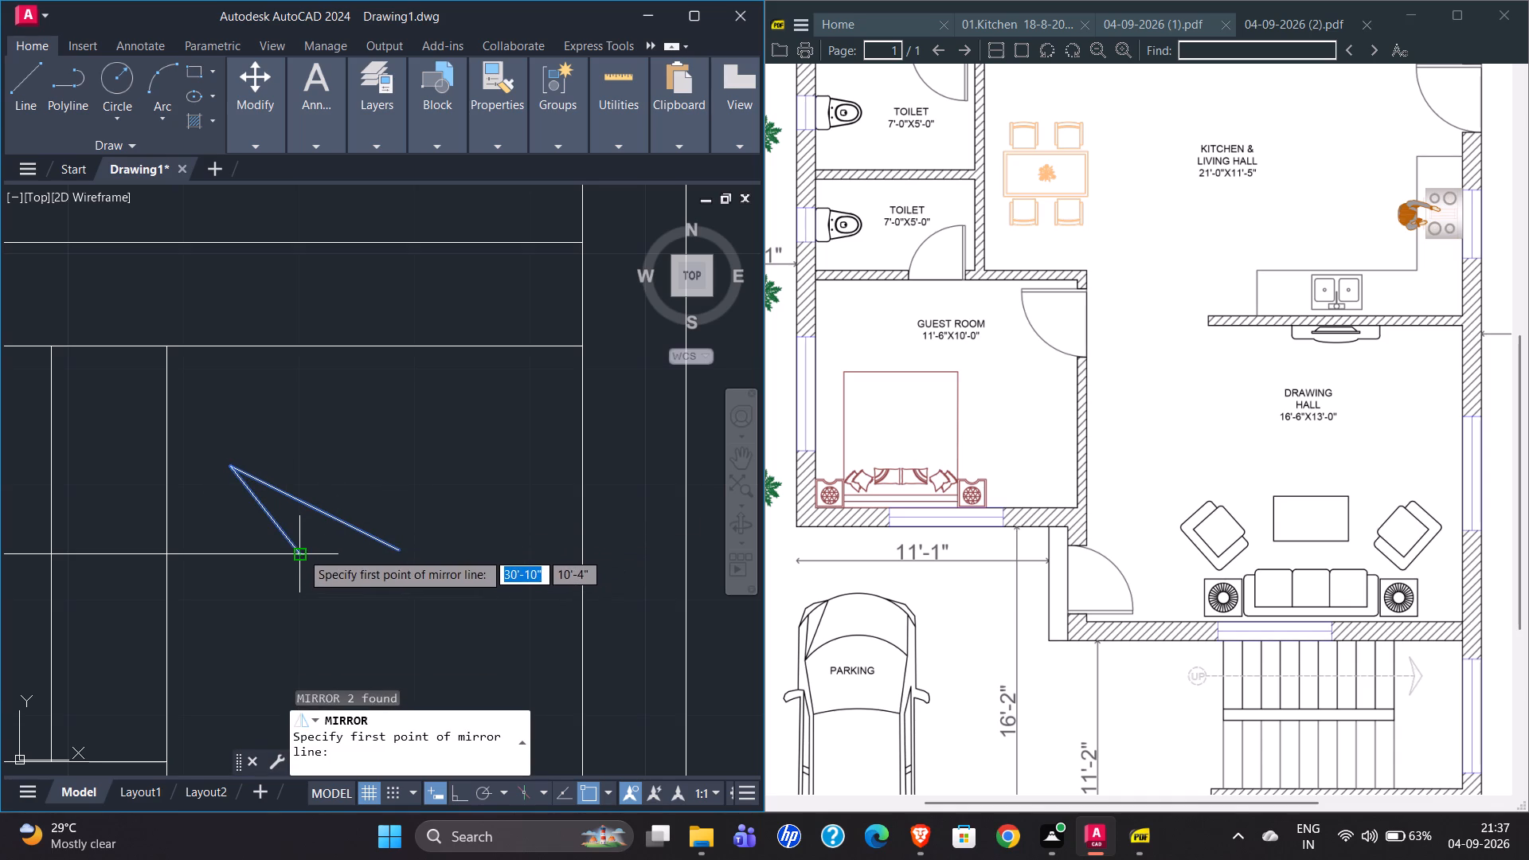
pyautogui.click(301, 552)
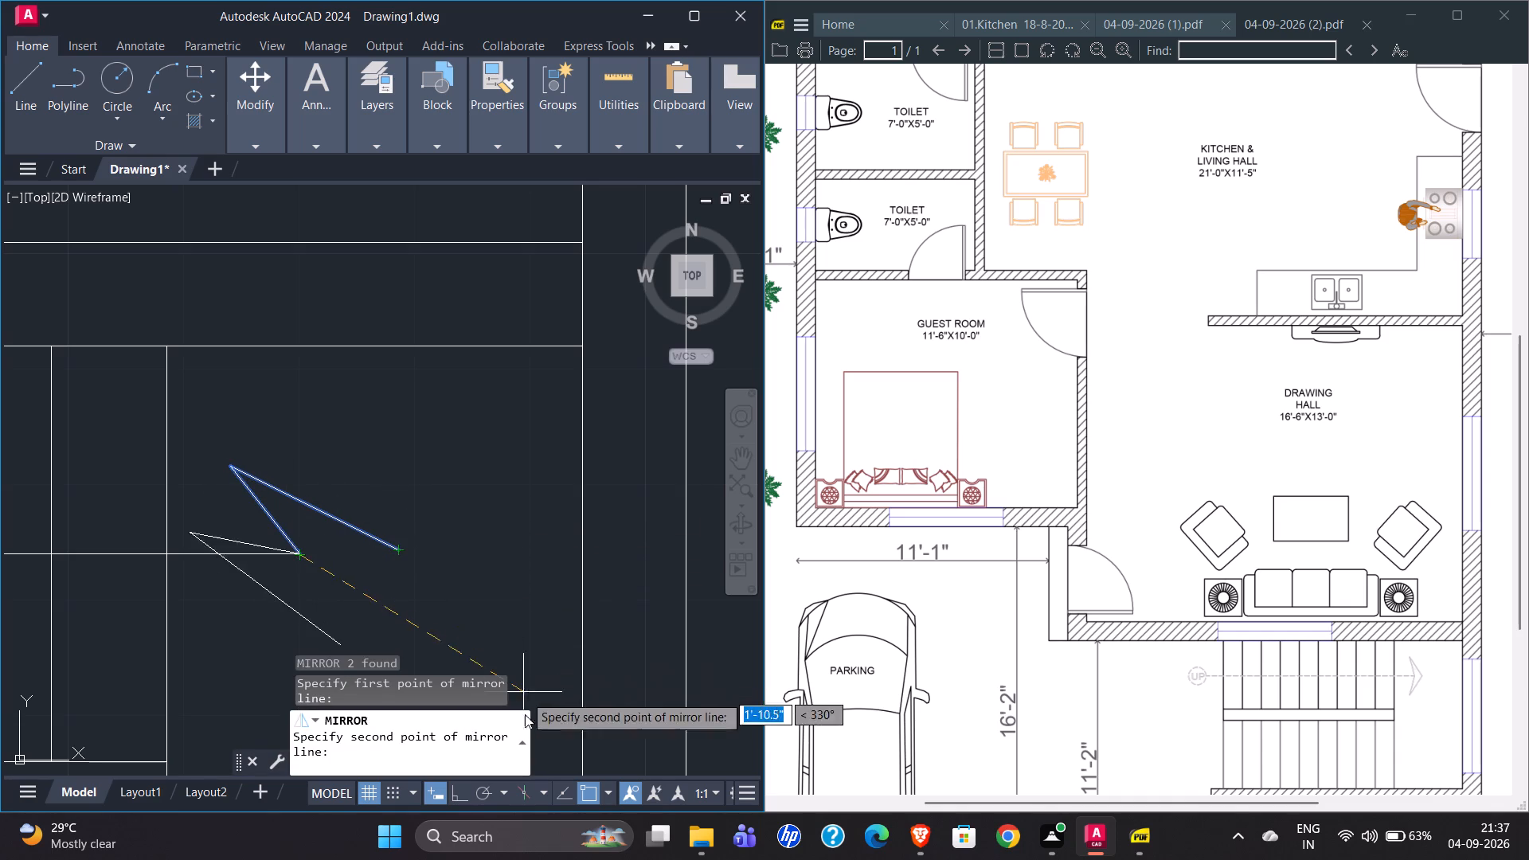
pyautogui.click(456, 792)
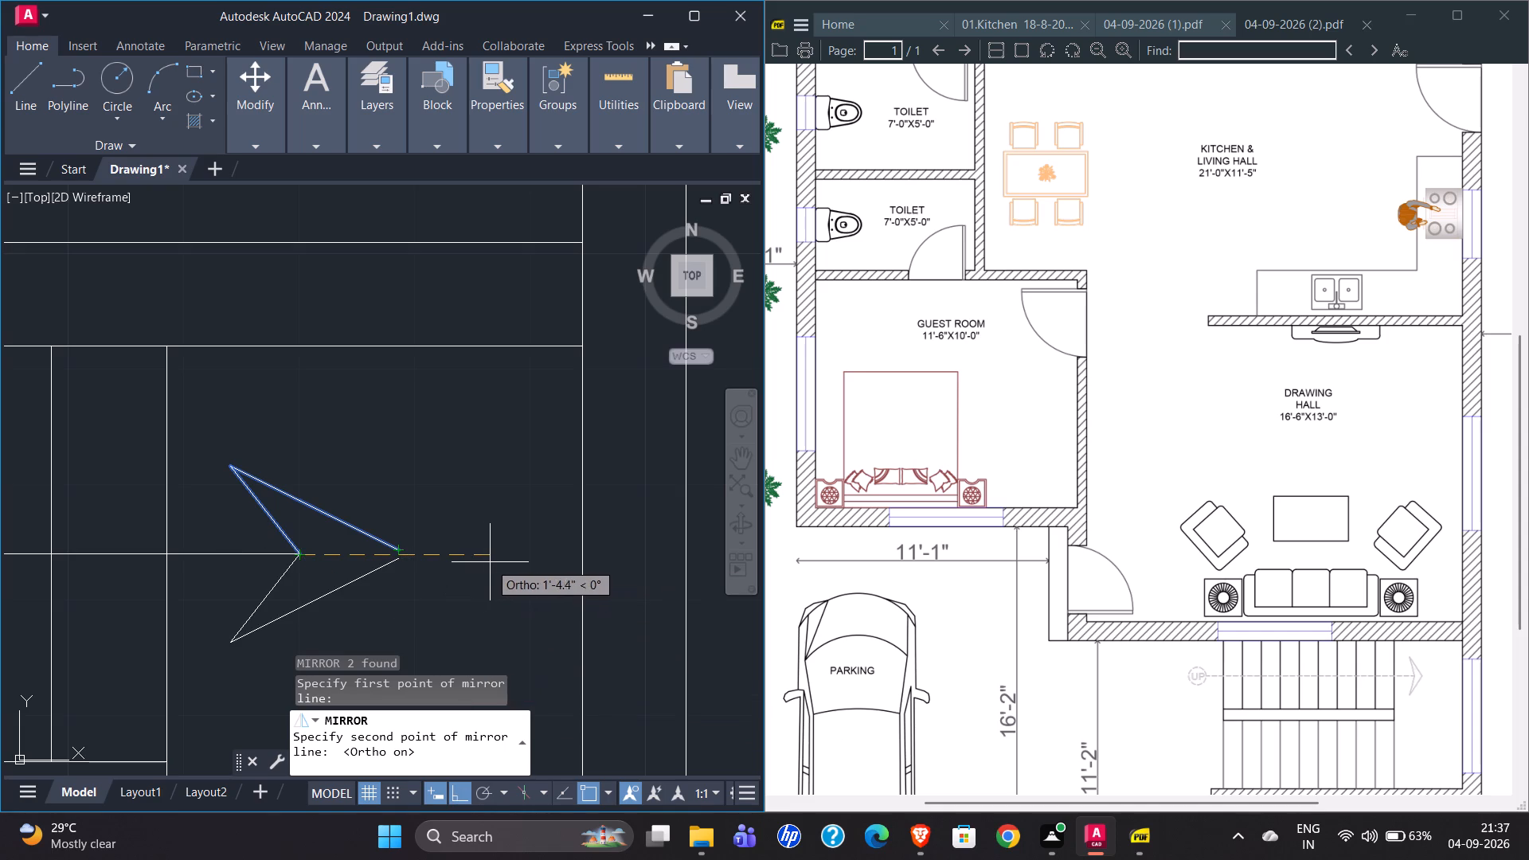
pyautogui.click(491, 562)
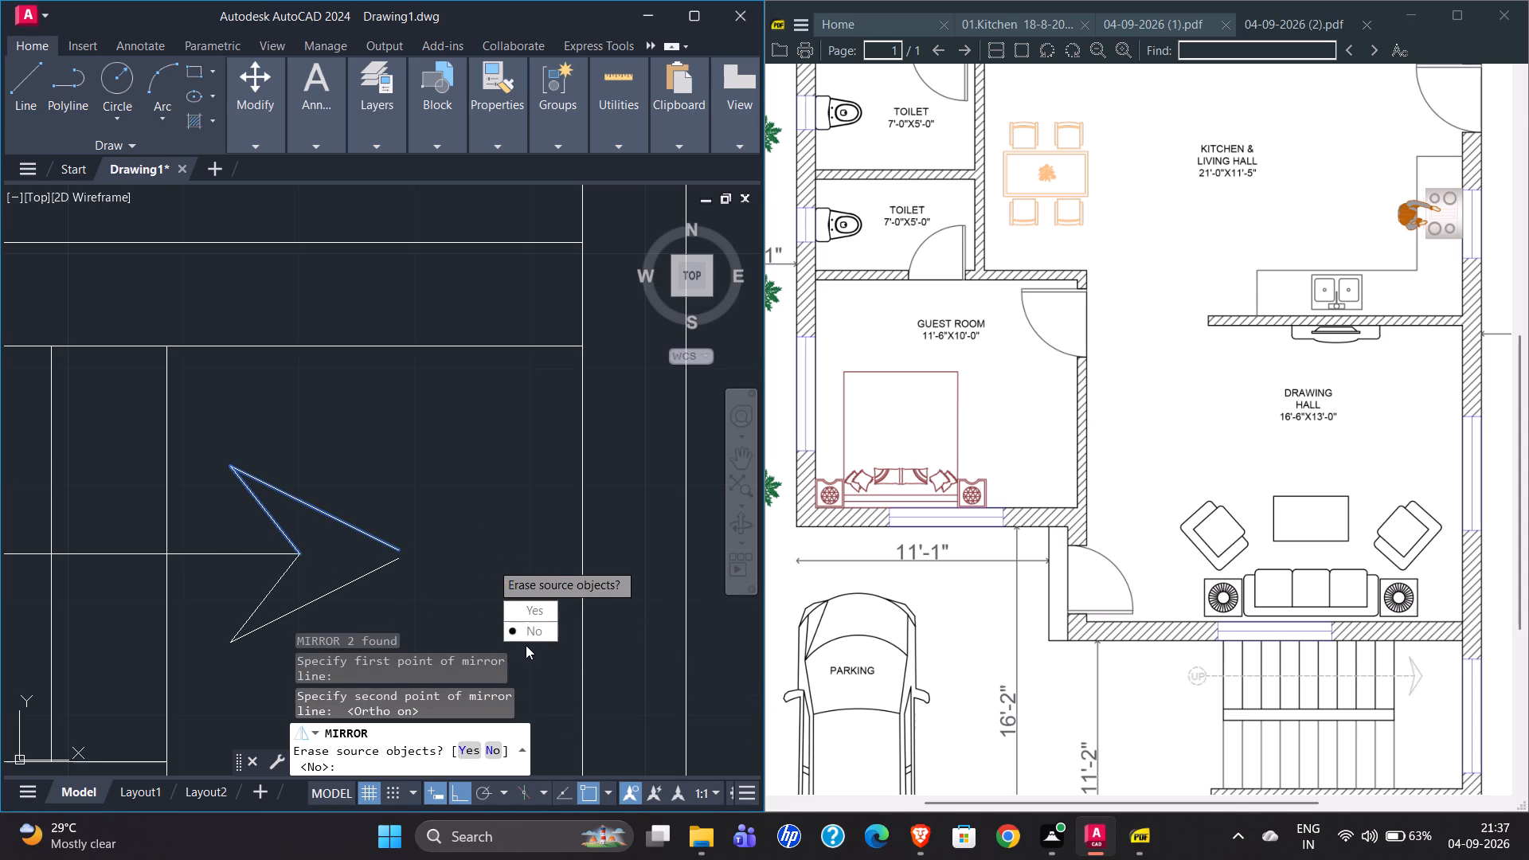
pyautogui.moveTo(530, 634); pyautogui.dragTo(491, 562)
# Draw a short vertical boundary line just east of the open arrowhead tip.
pyautogui.scroll(2, 397, 565)
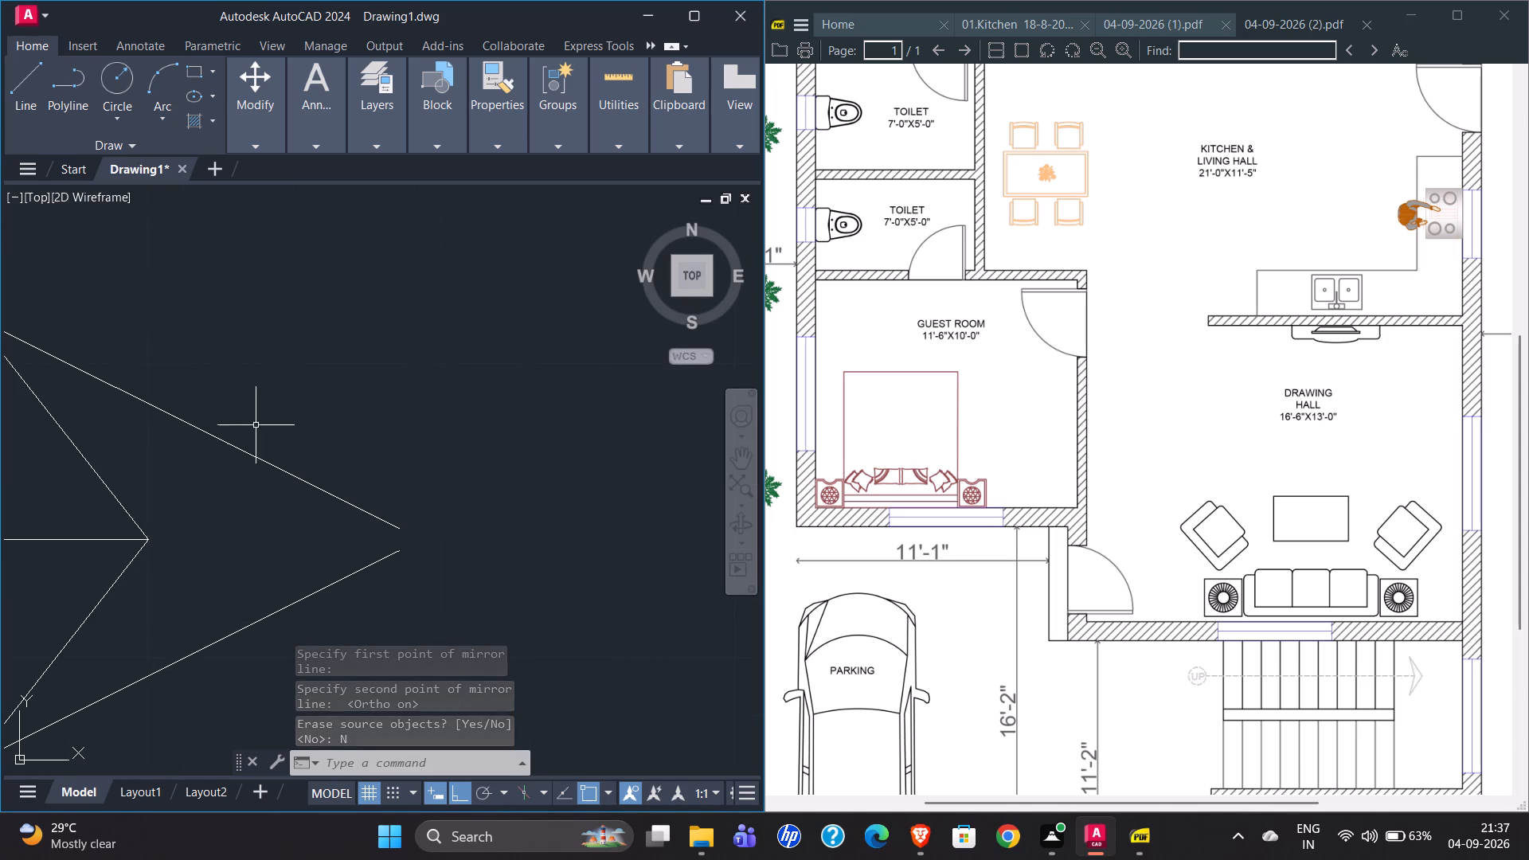
pyautogui.click(20, 107)
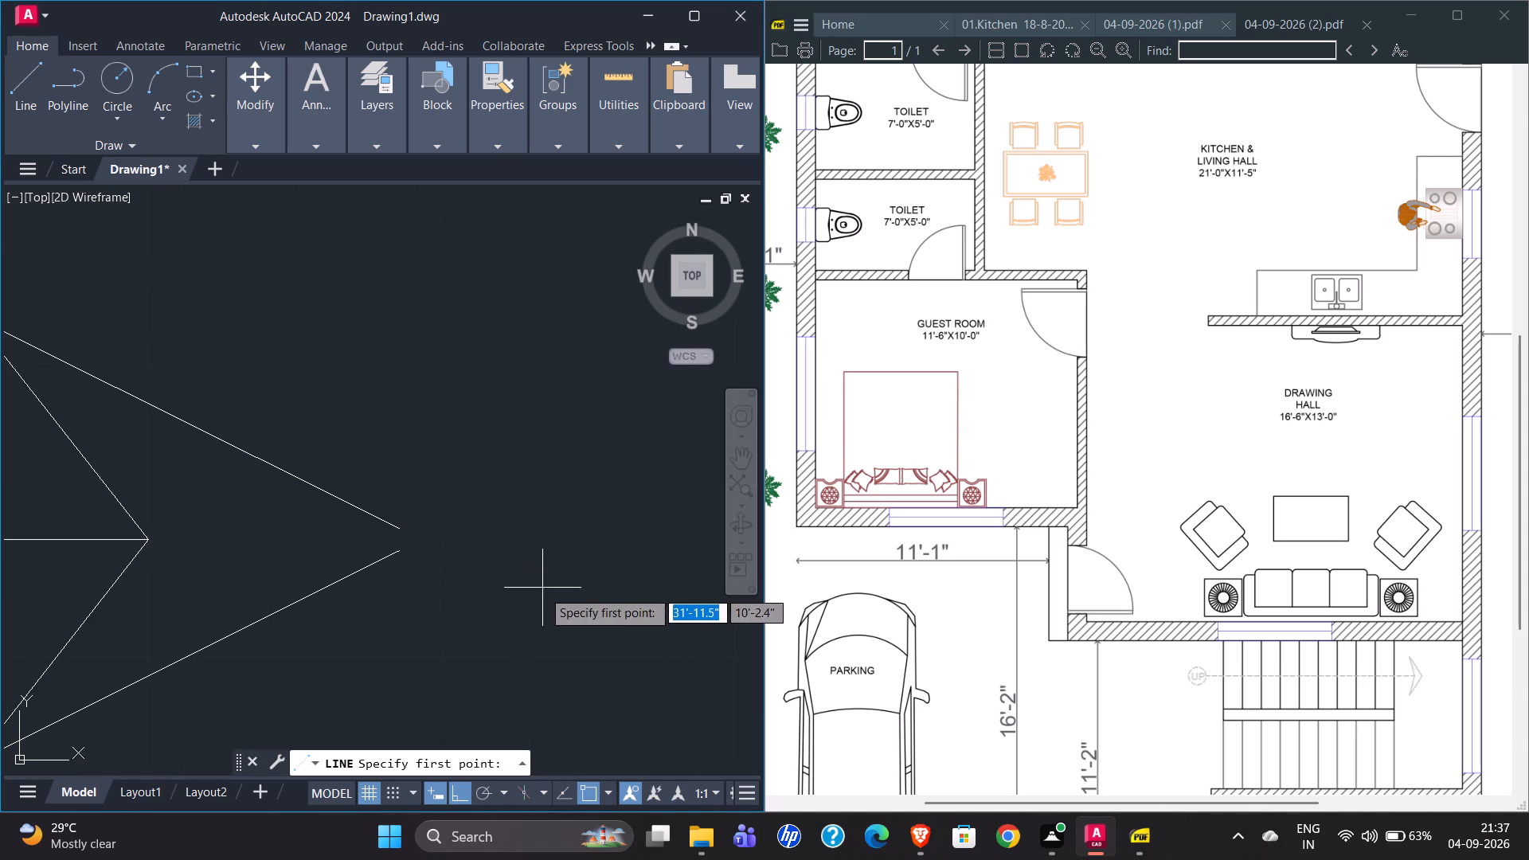
pyautogui.moveTo(464, 658); pyautogui.dragTo(534, 727)
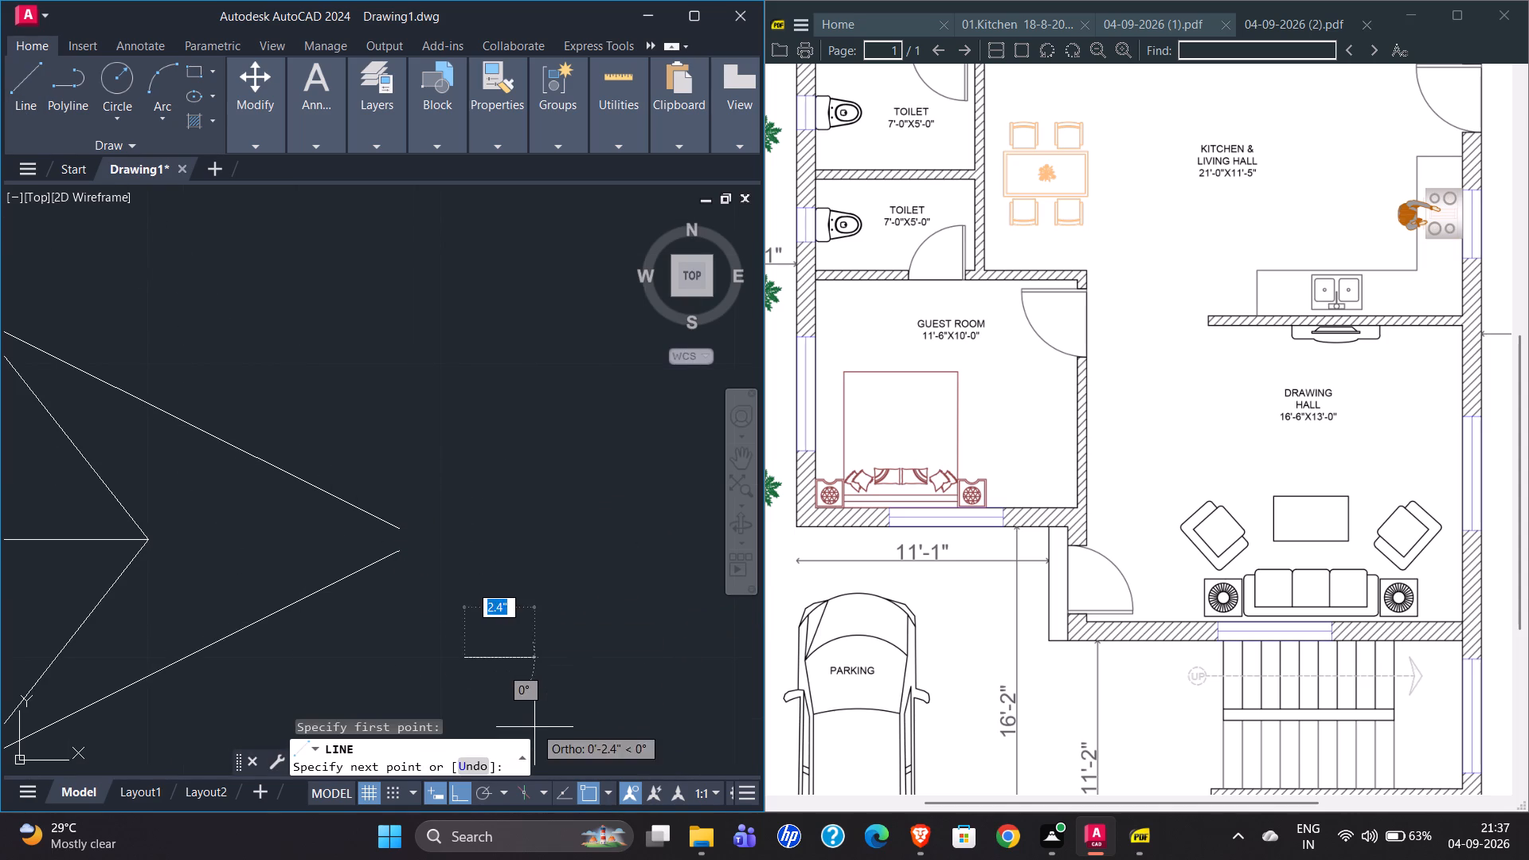
pyautogui.moveTo(534, 727); pyautogui.dragTo(531, 733)
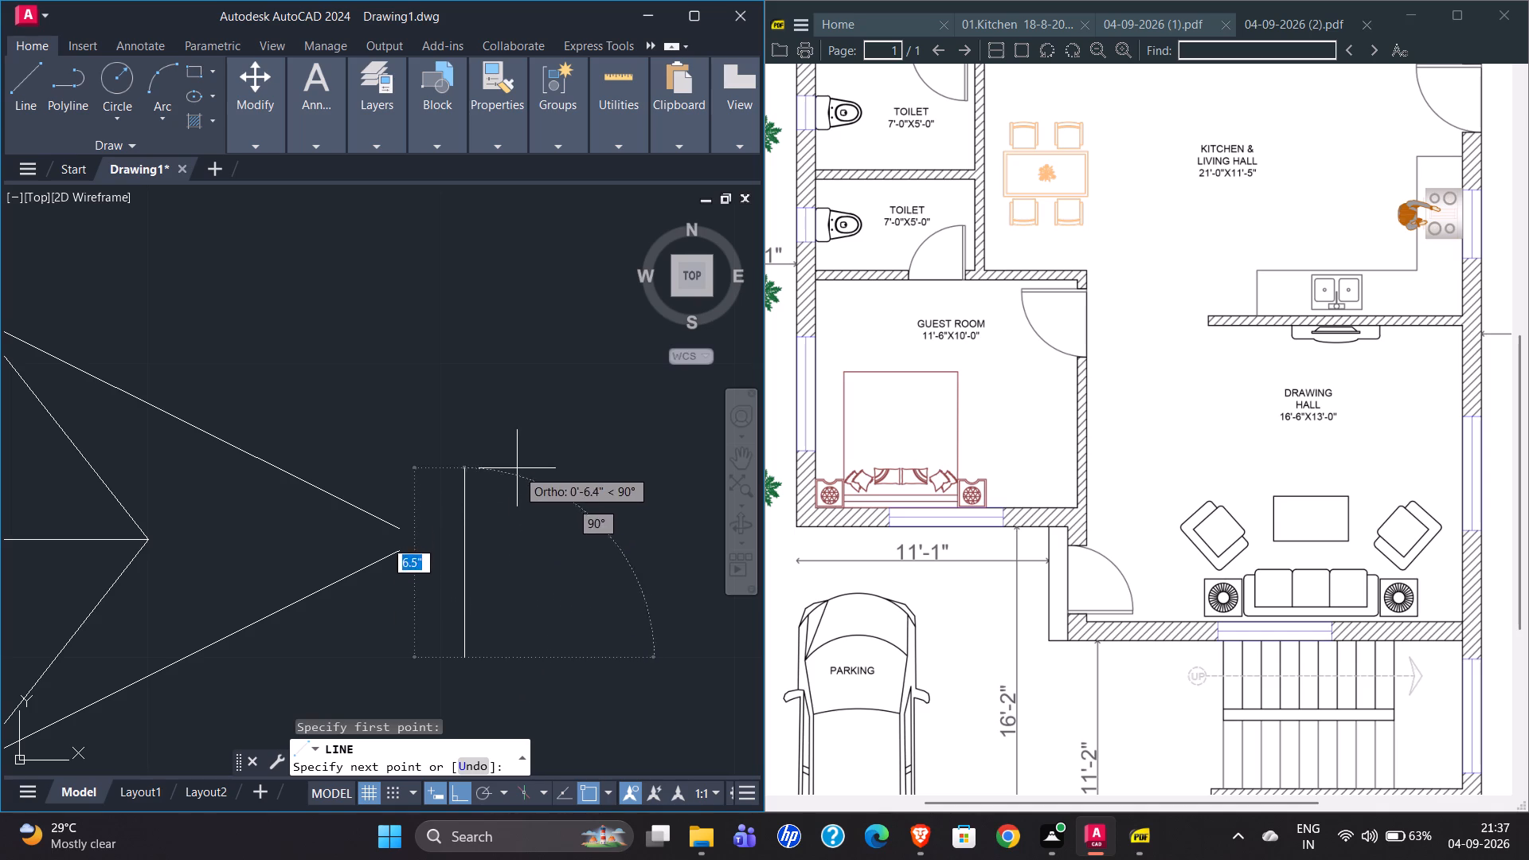
pyautogui.click(518, 397)
pyautogui.press('Escape')
# Extend the arrowhead's upper outer line to the vertical boundary line and its lower outer line to meet the upper one.
pyautogui.write('EX')
pyautogui.press('Return')
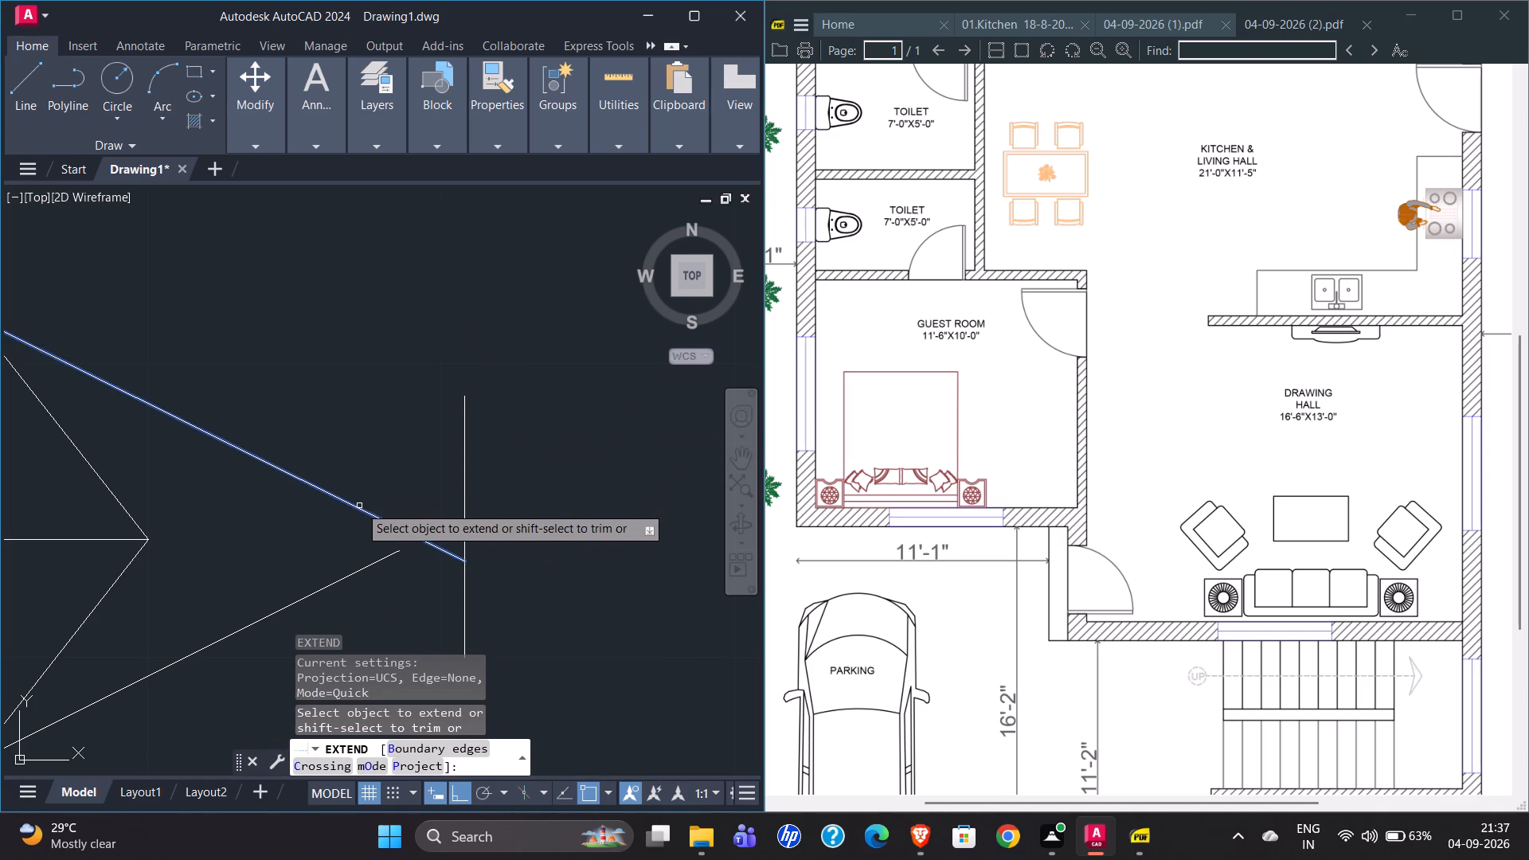
pyautogui.click(359, 506)
pyautogui.click(386, 557)
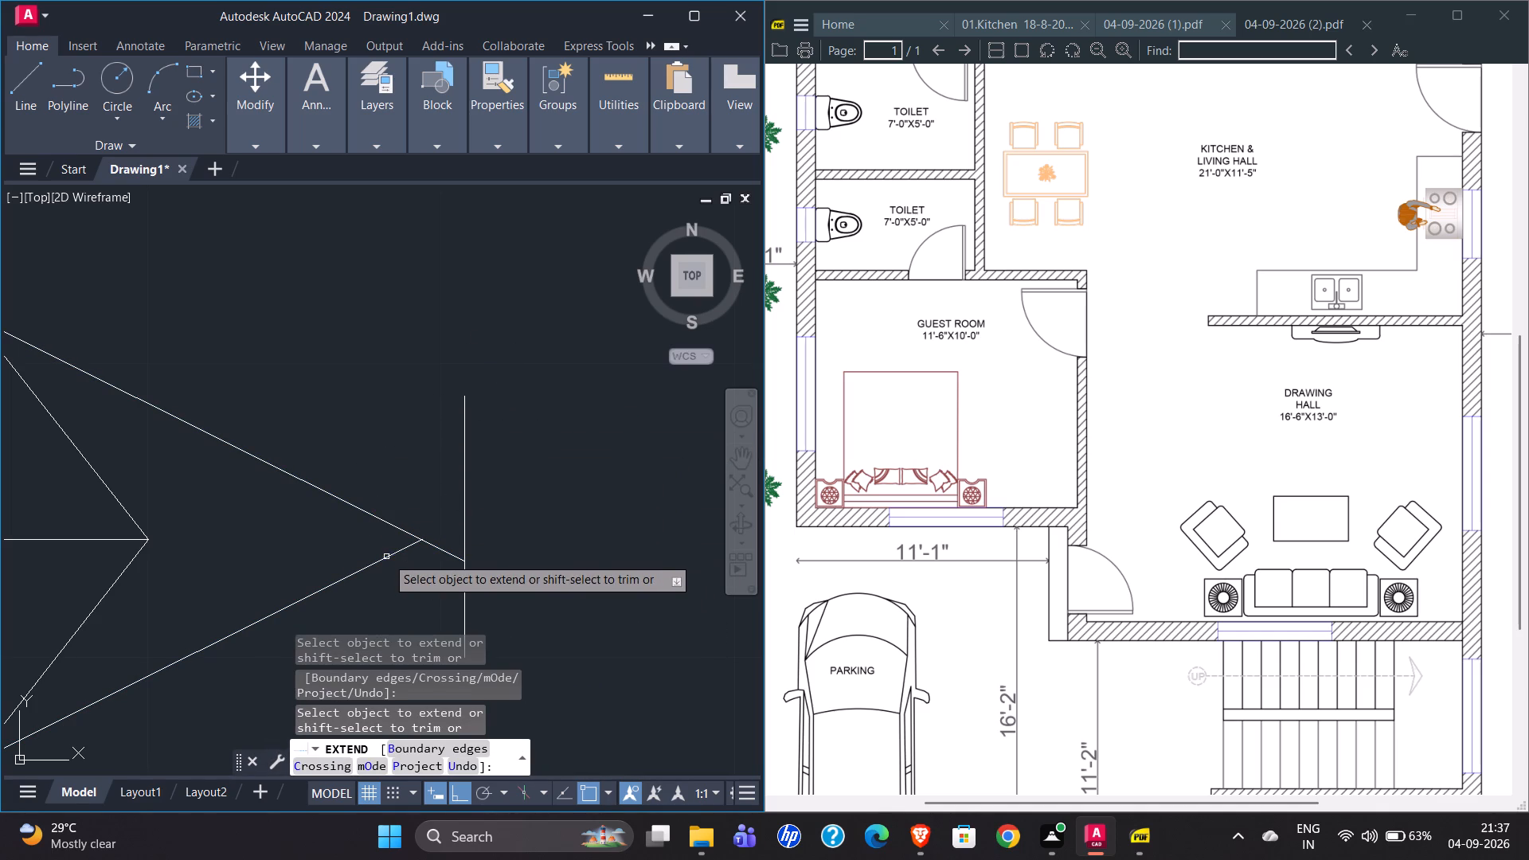
pyautogui.press('Escape')
# Trim away the vertical boundary line and the overshoot beyond the arrowhead tip.
pyautogui.write('TR')
pyautogui.press('Return')
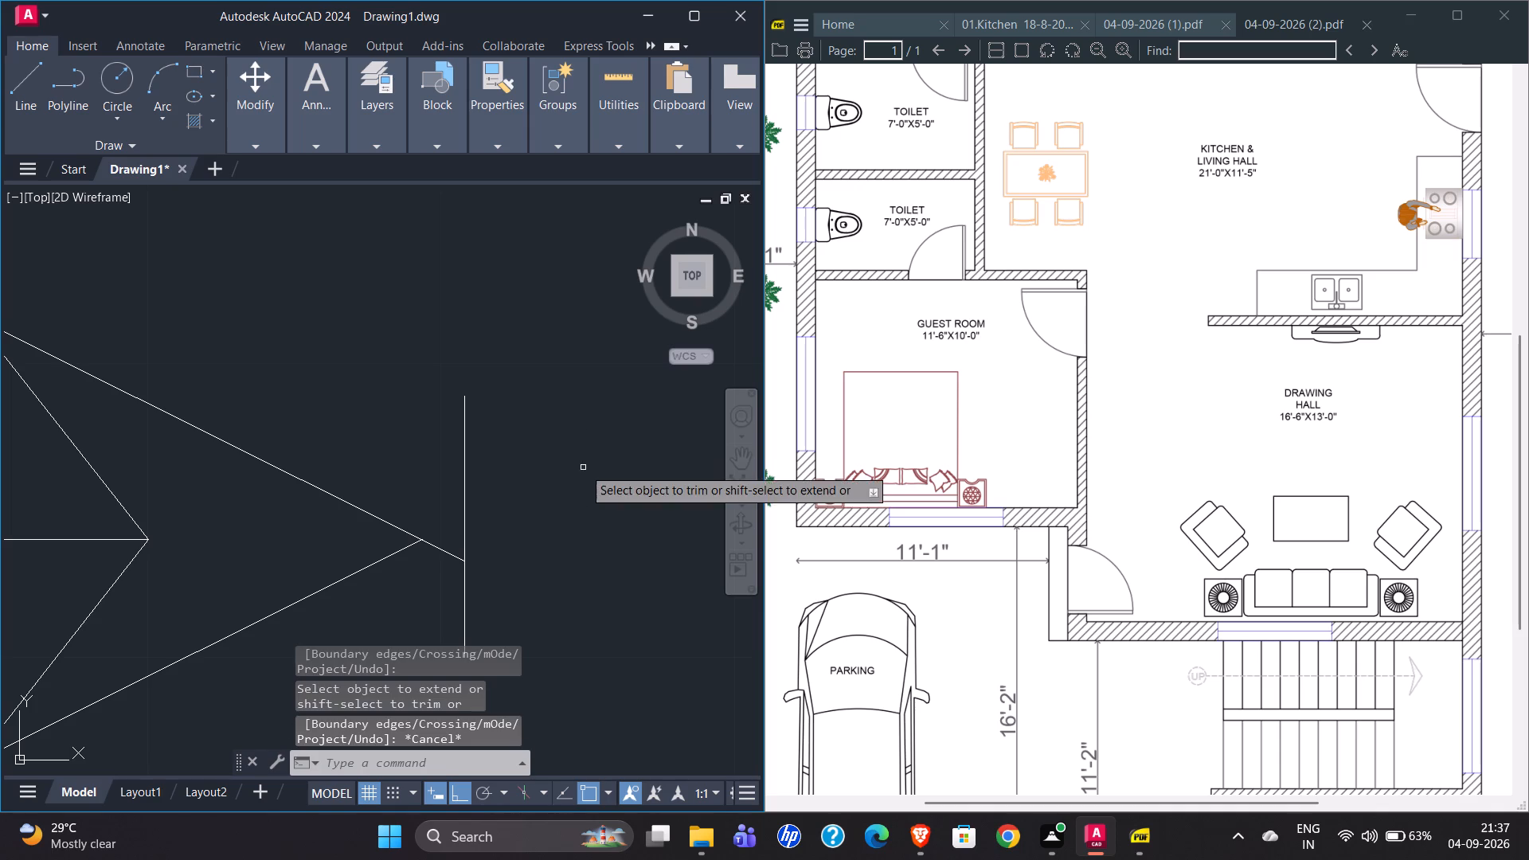
pyautogui.moveTo(527, 455); pyautogui.dragTo(517, 485)
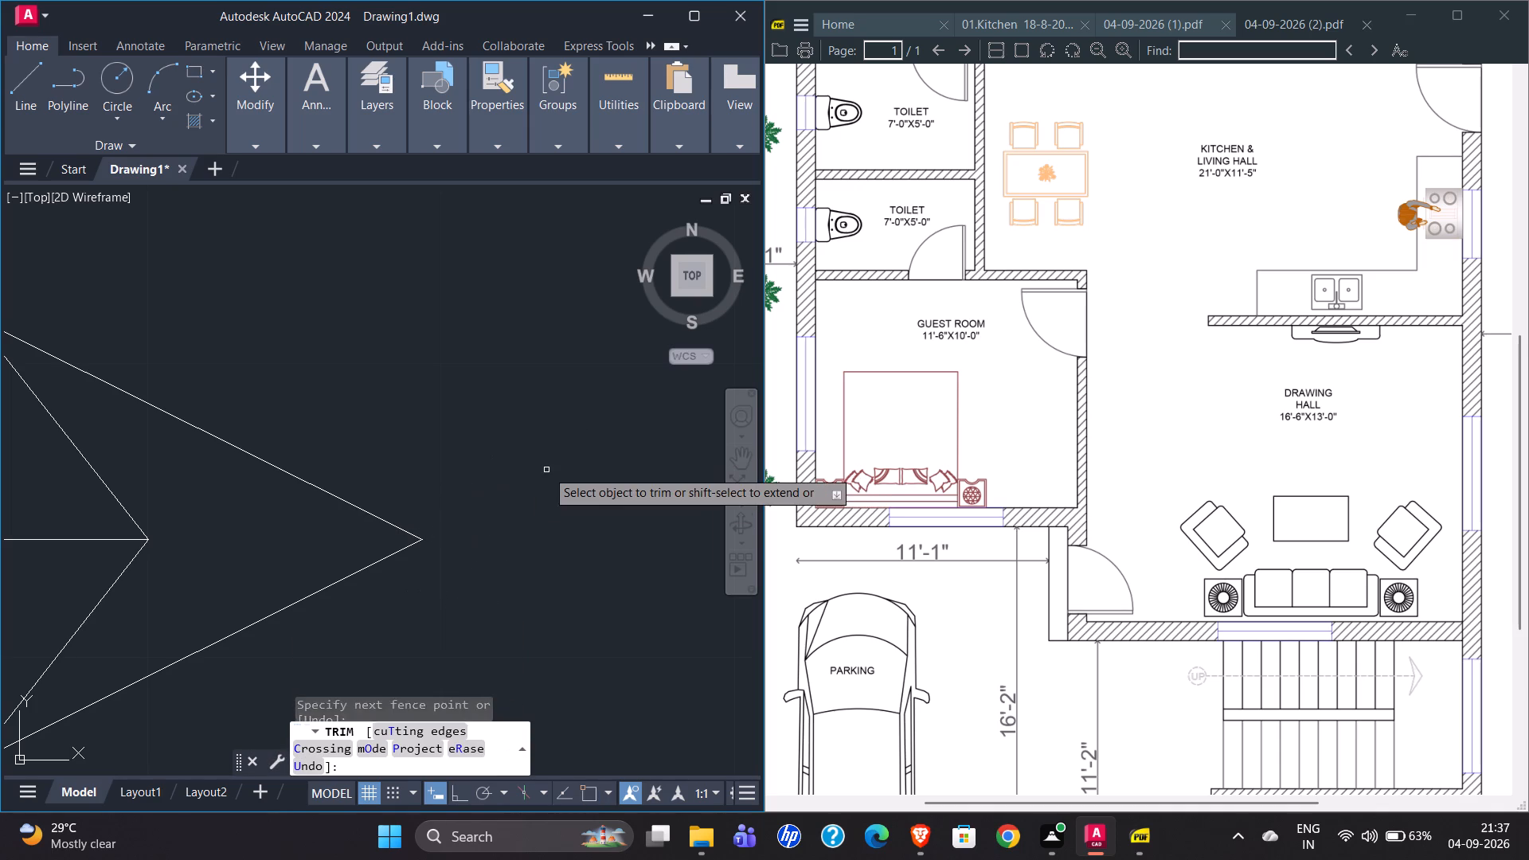
pyautogui.scroll(-2, 456, 488)
pyautogui.press('Escape')
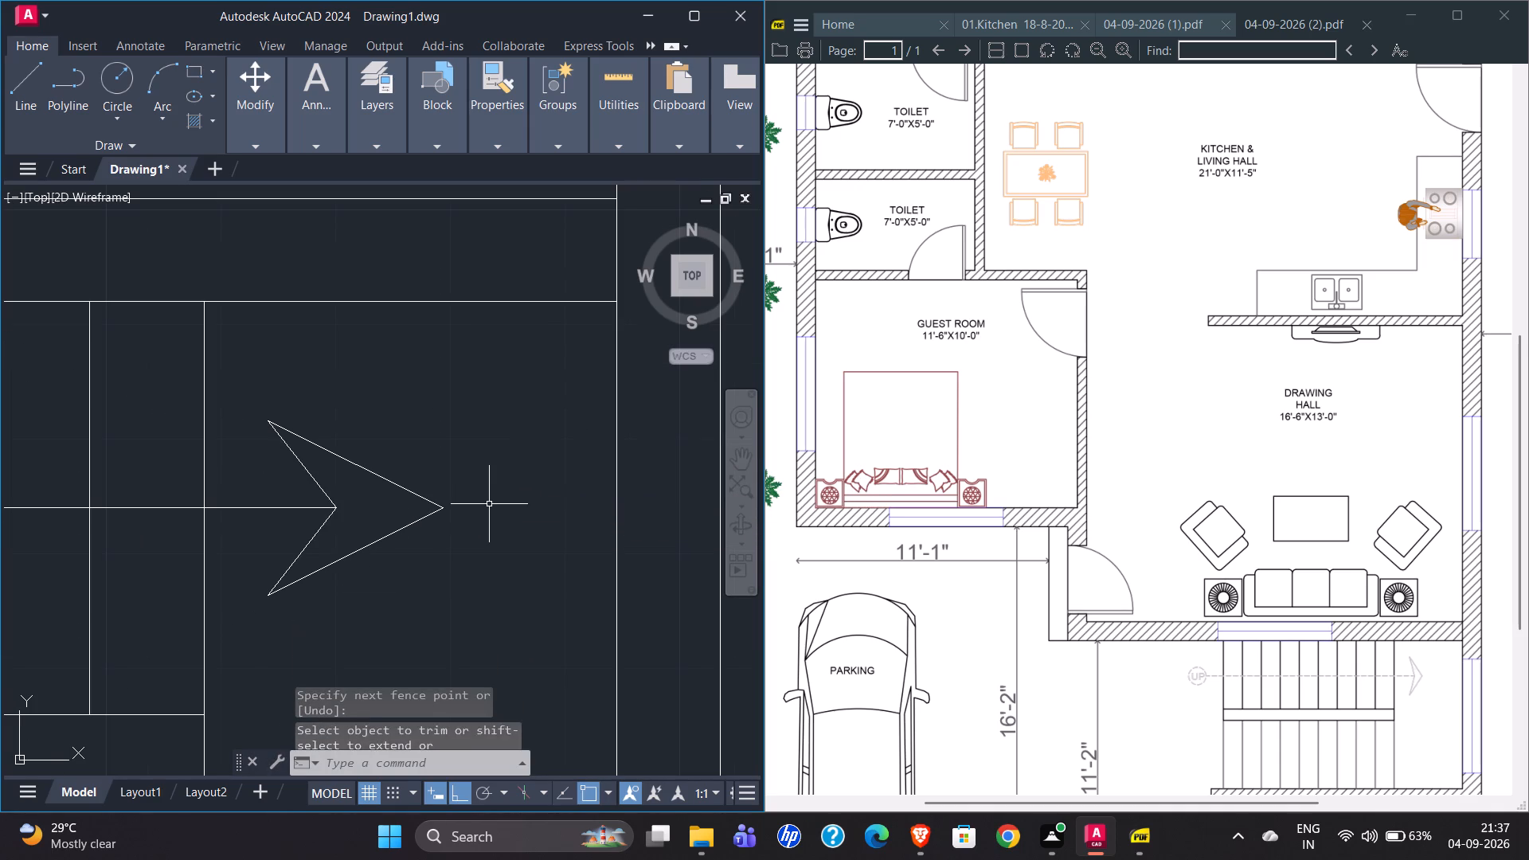
# Join the four lines of the stair arrowhead into one object.
pyautogui.moveTo(238, 387); pyautogui.dragTo(248, 394)
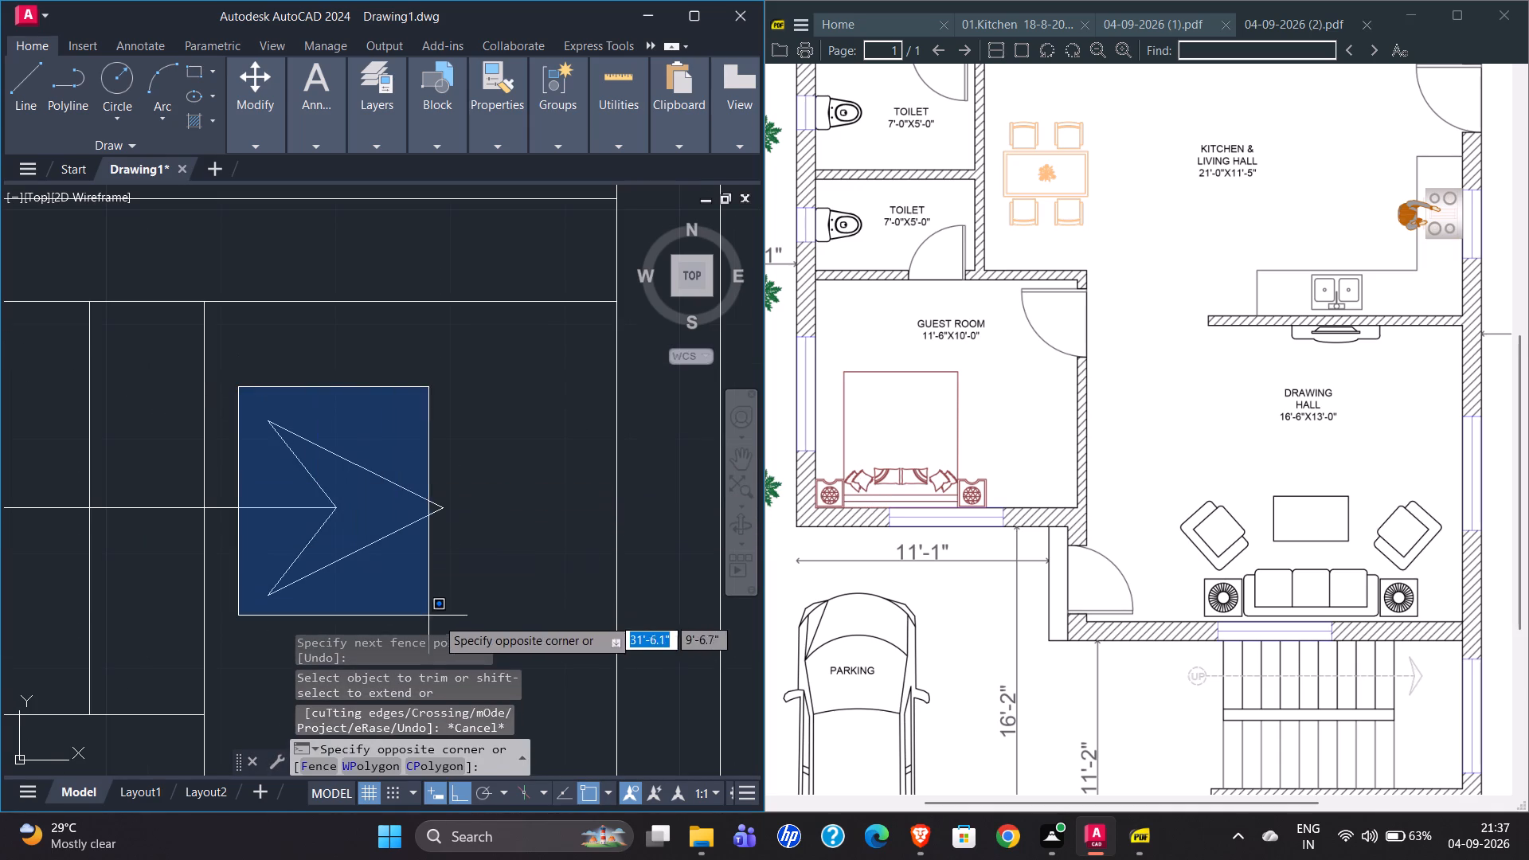
pyautogui.click(483, 602)
pyautogui.press('j')
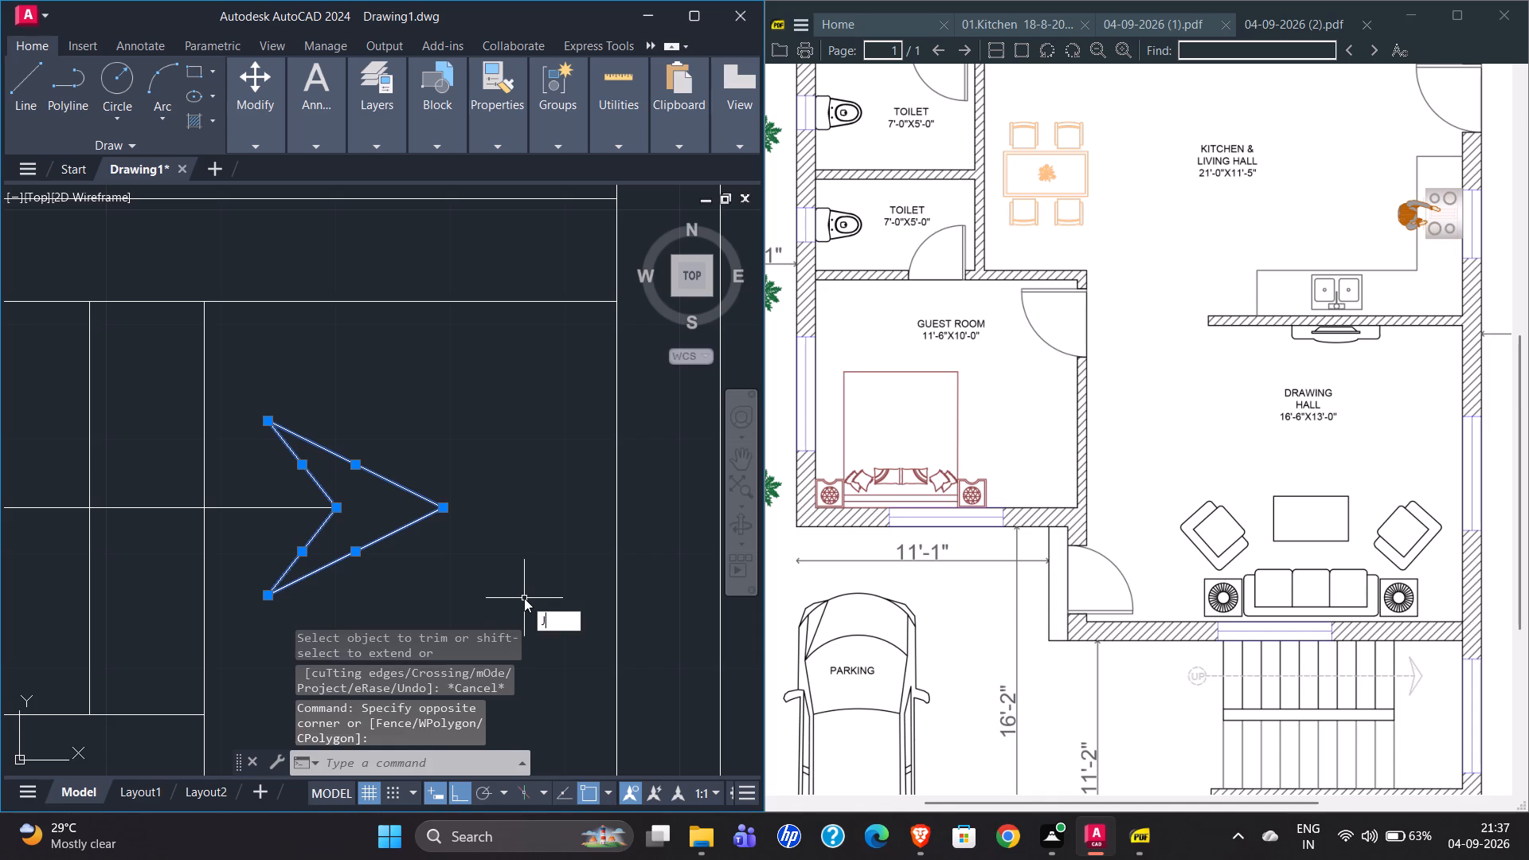
pyautogui.press('Return')
# Draw a horizontal line from the midpoint of the stair gap's east end to the east wall's outer face.
pyautogui.scroll(-3, 450, 486)
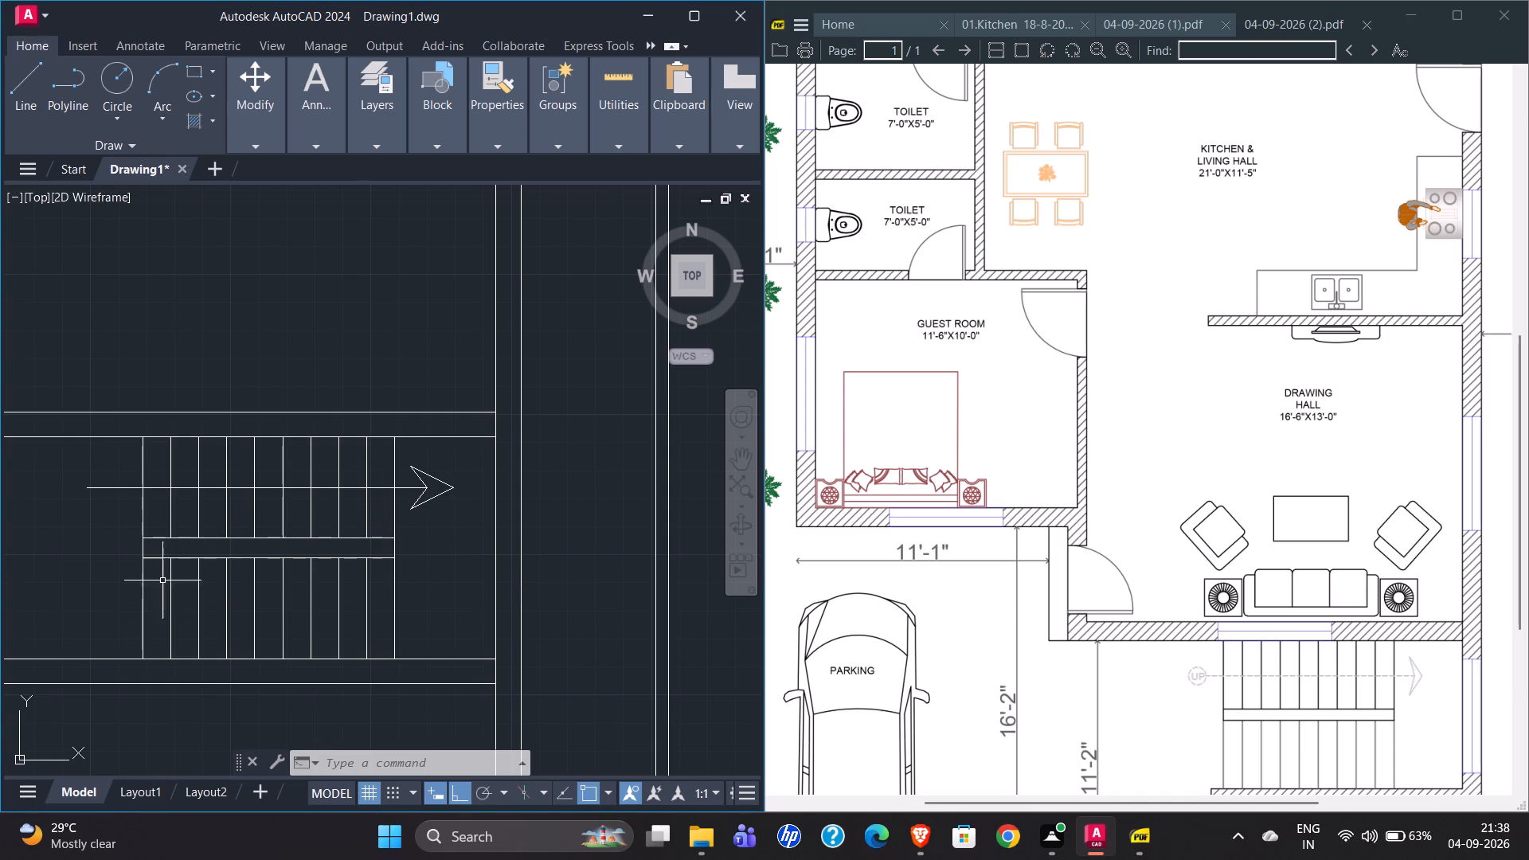
pyautogui.scroll(-1, 456, 598)
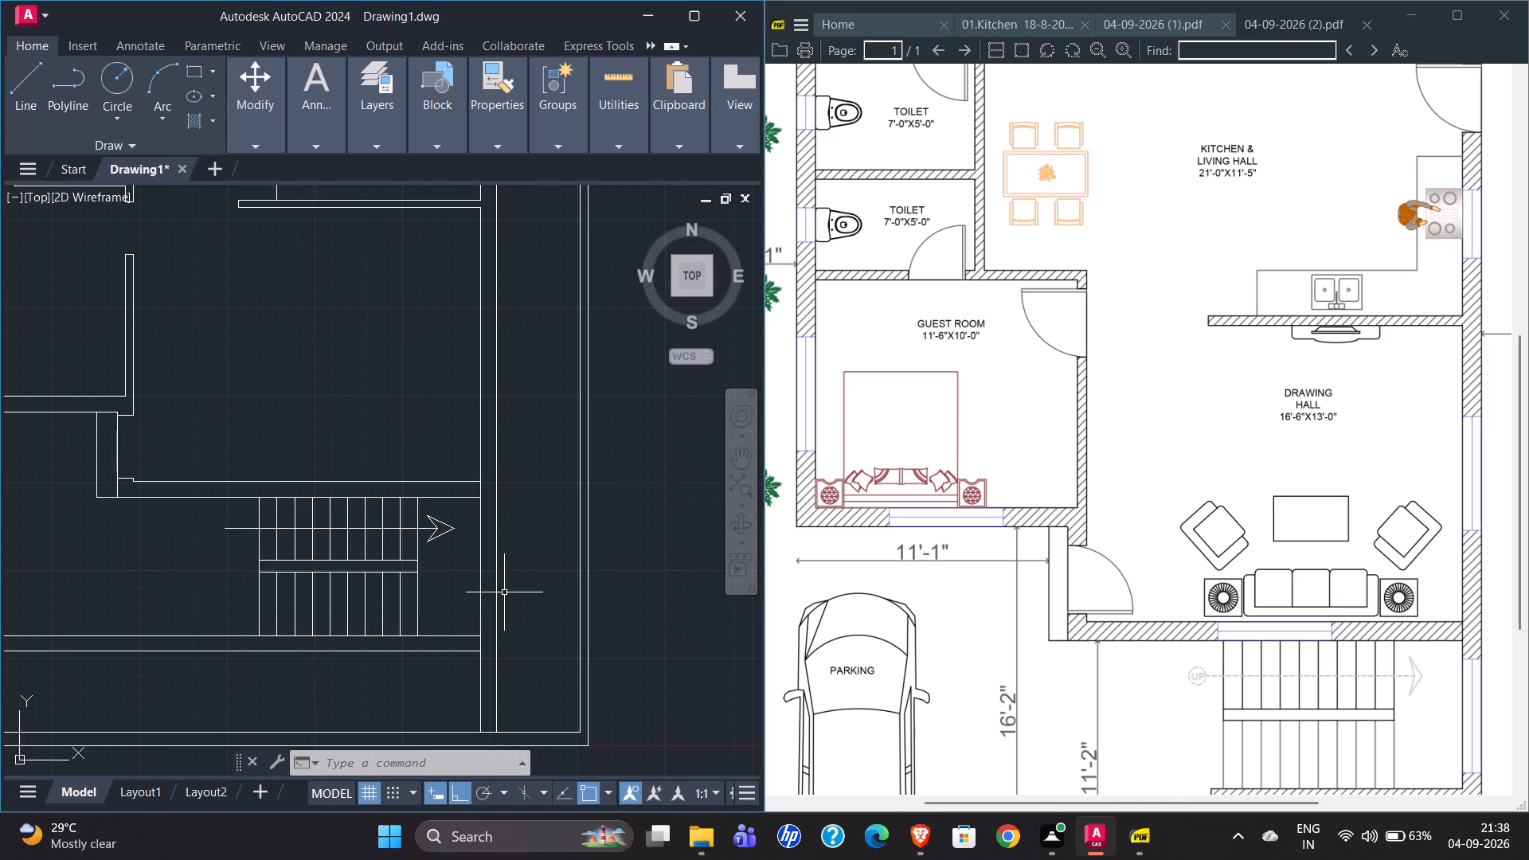
pyautogui.scroll(2, 466, 573)
pyautogui.click(16, 102)
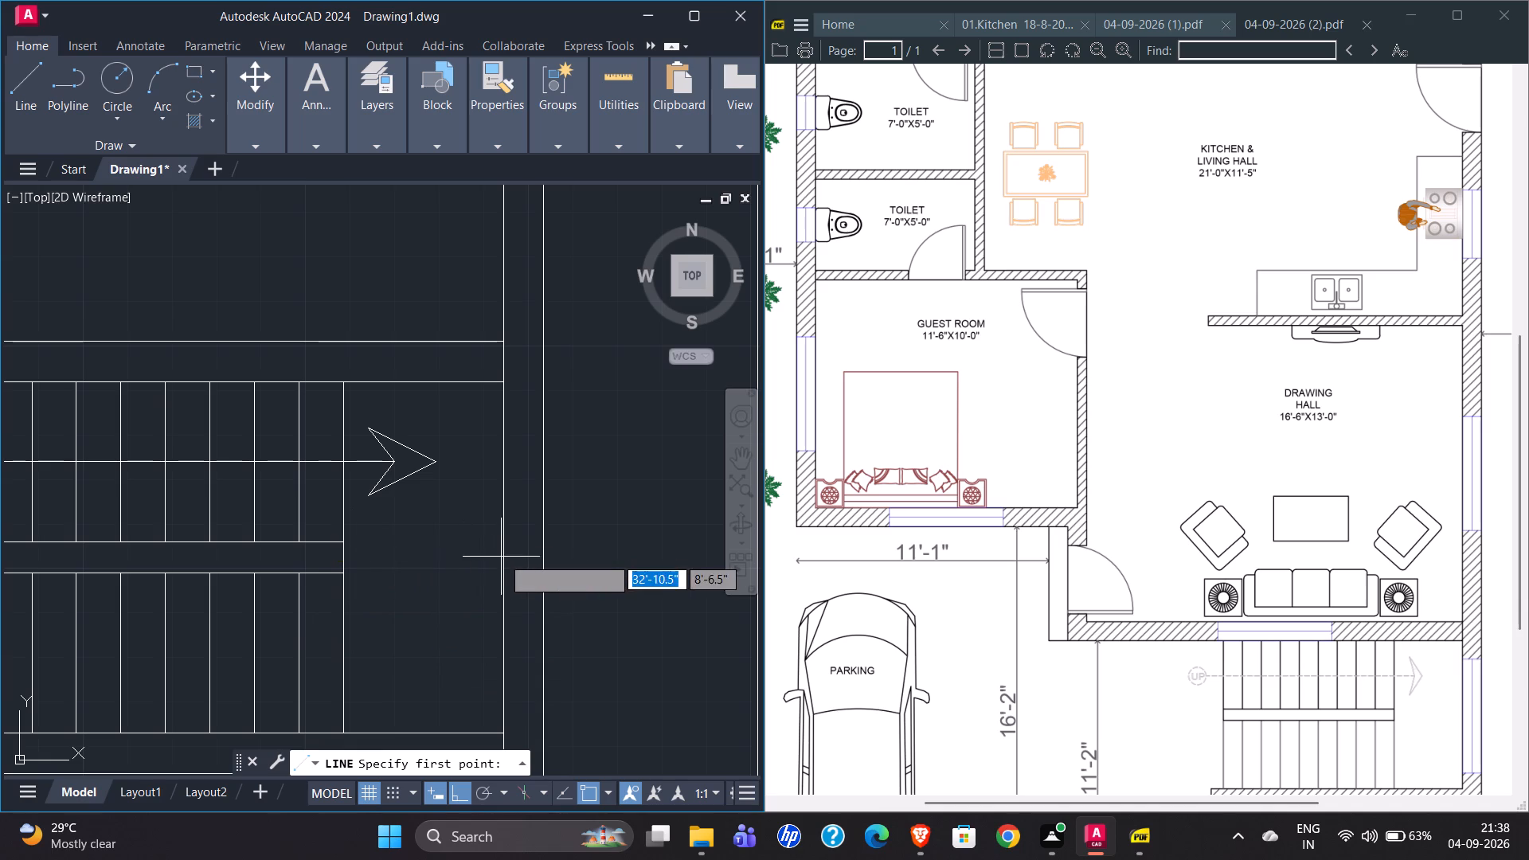
pyautogui.click(347, 557)
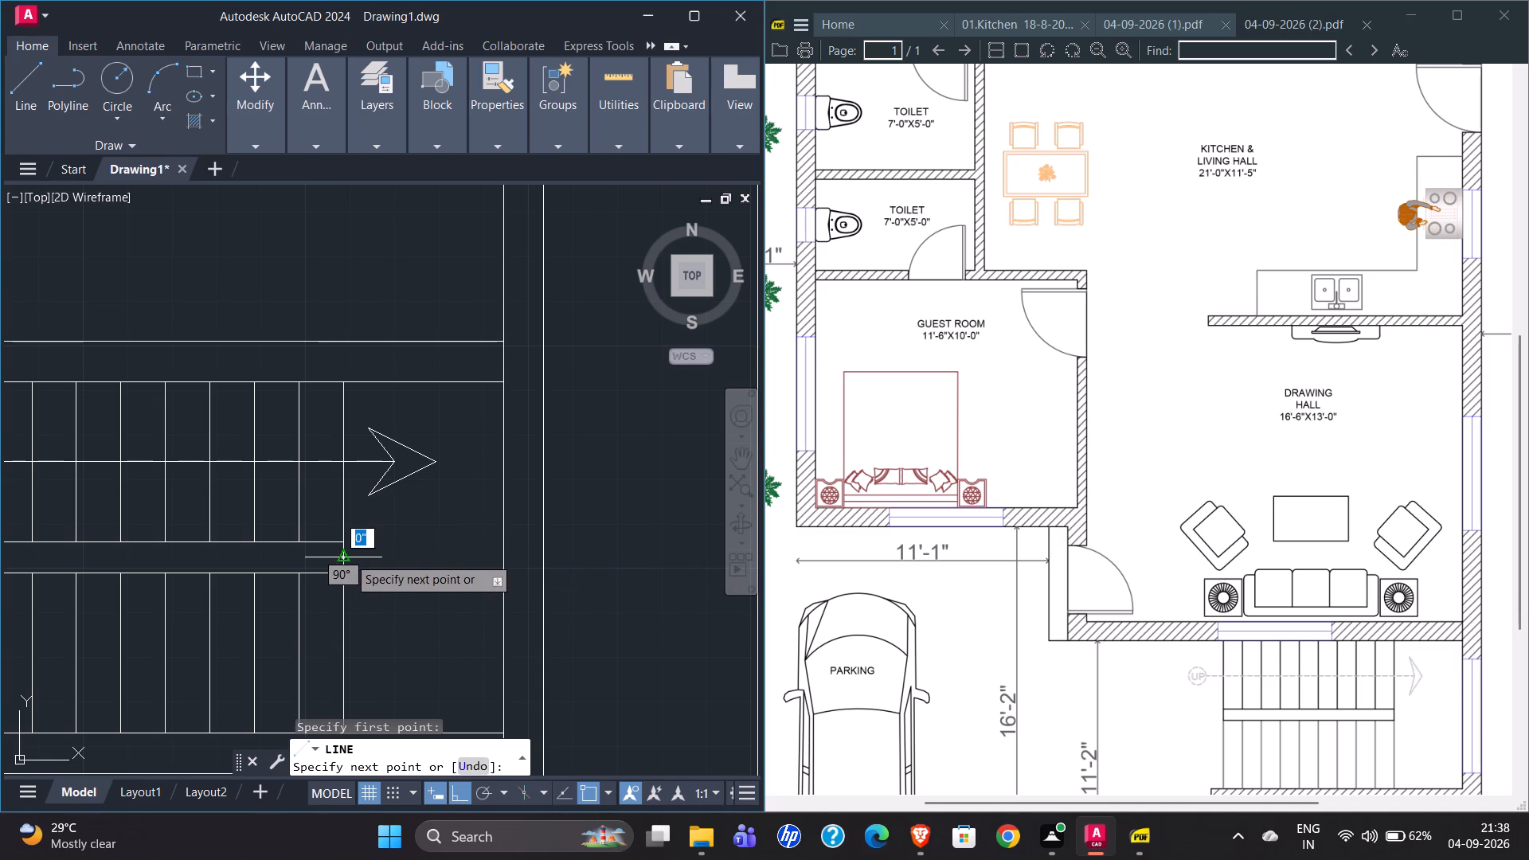
pyautogui.click(538, 558)
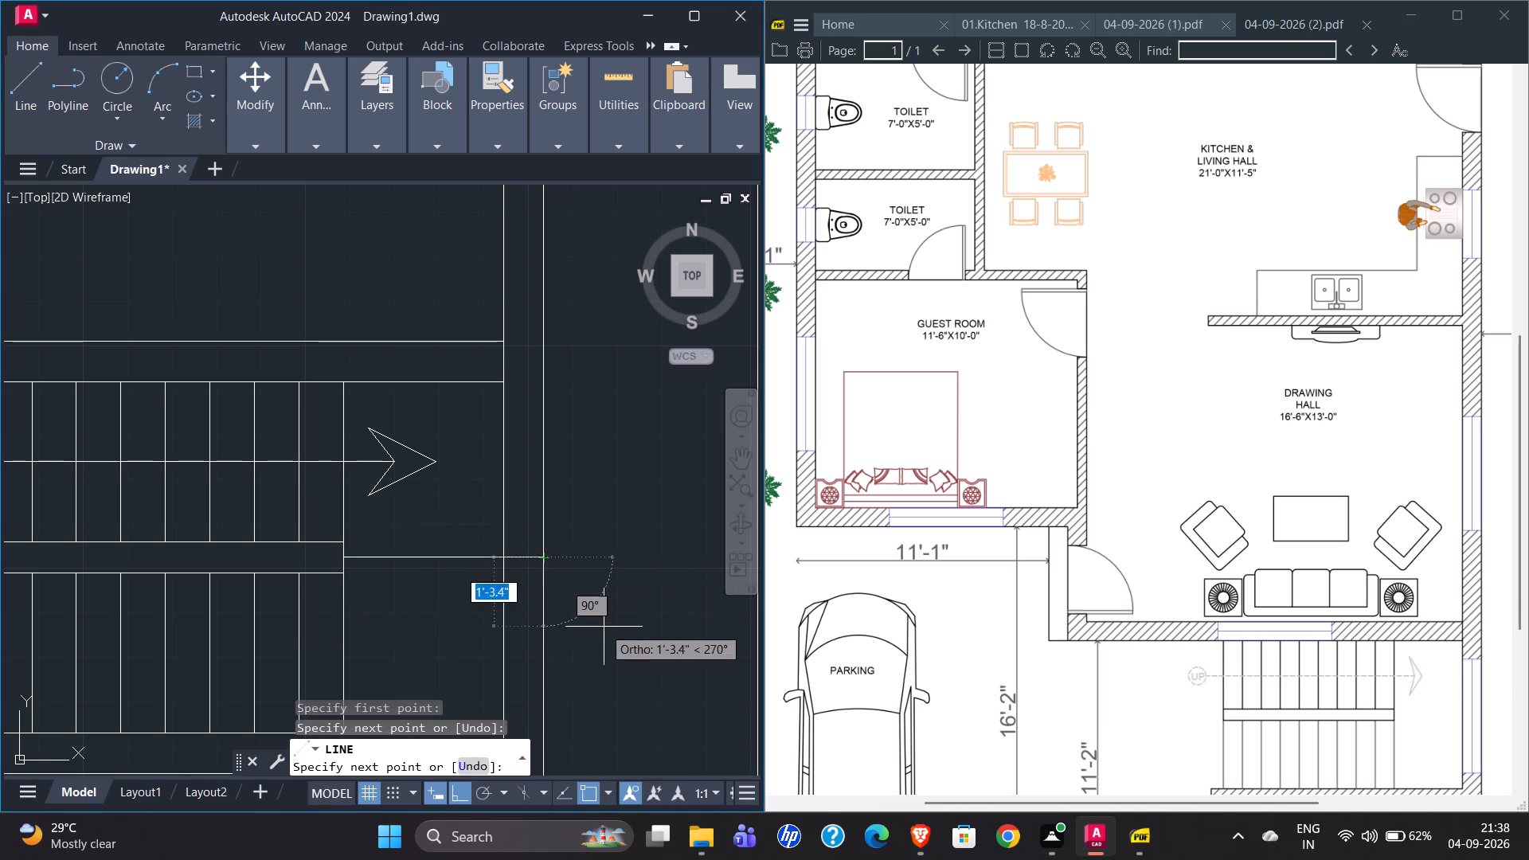
pyautogui.press('Escape')
# Trim the horizontal line between the stairs and the east wall's inner face, leaving only the piece across the wall.
pyautogui.press('r')
pyautogui.press('t')
pyautogui.press('Return')
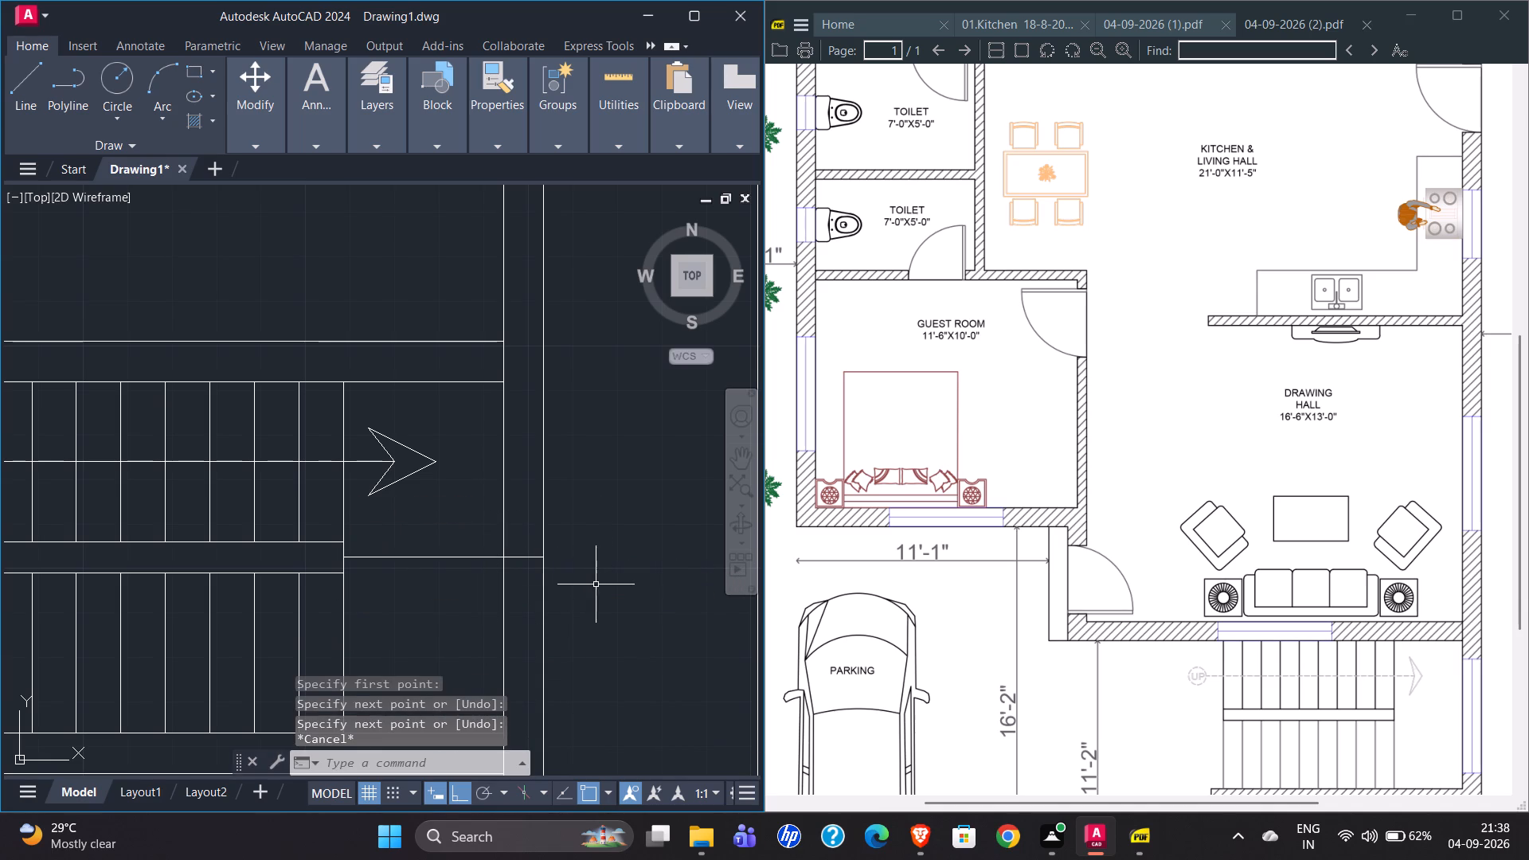
pyautogui.press('Escape')
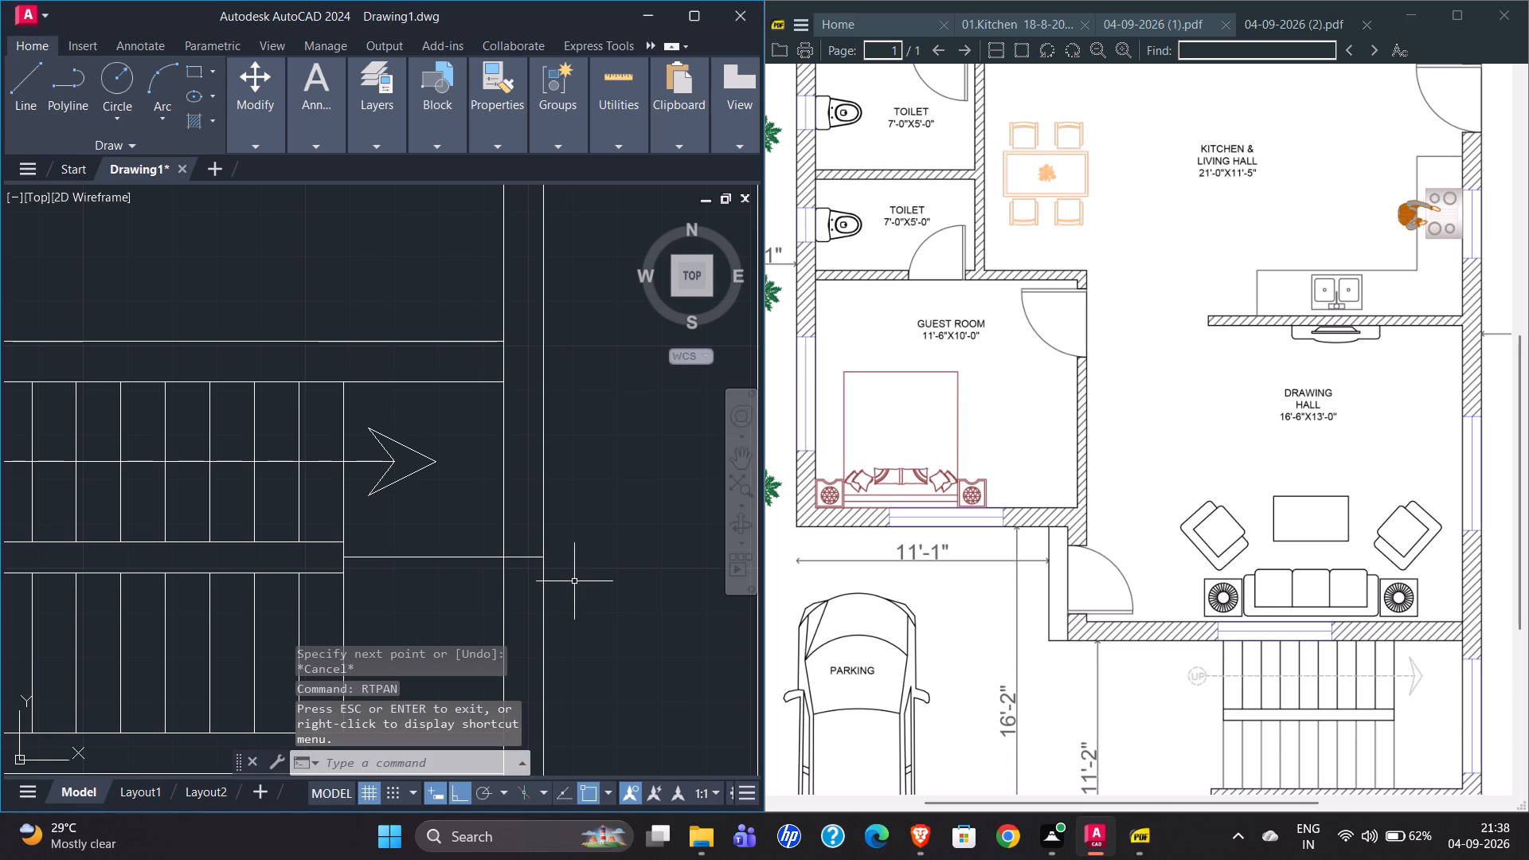
pyautogui.write('TR')
pyautogui.press('Return')
pyautogui.moveTo(453, 544); pyautogui.dragTo(453, 592)
pyautogui.press('Escape')
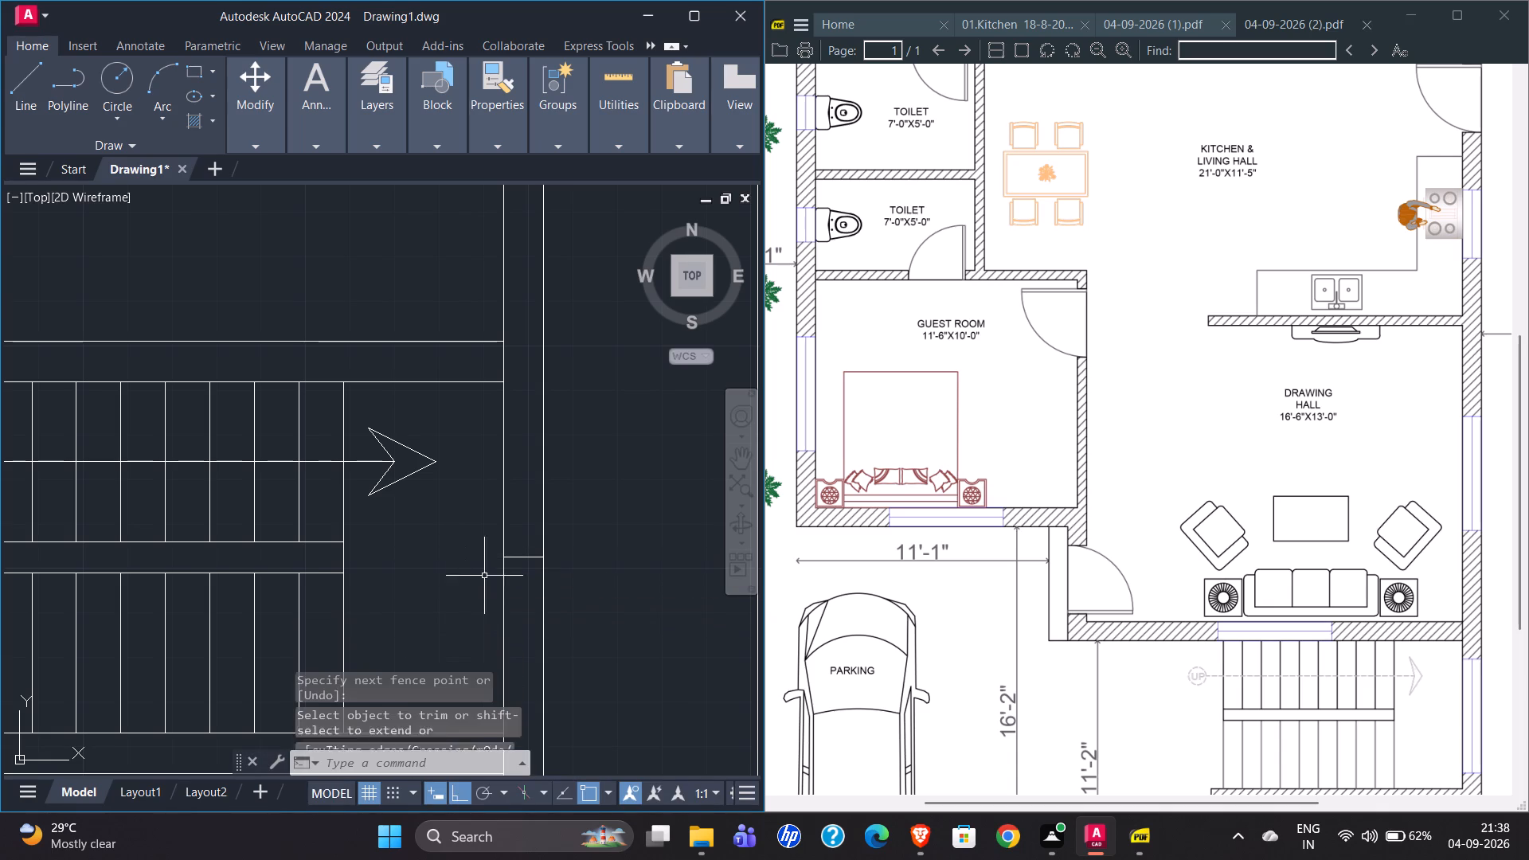
# Offset the short line across the east wall 2' to the north and 2' to the south.
pyautogui.click(517, 561)
pyautogui.press('o')
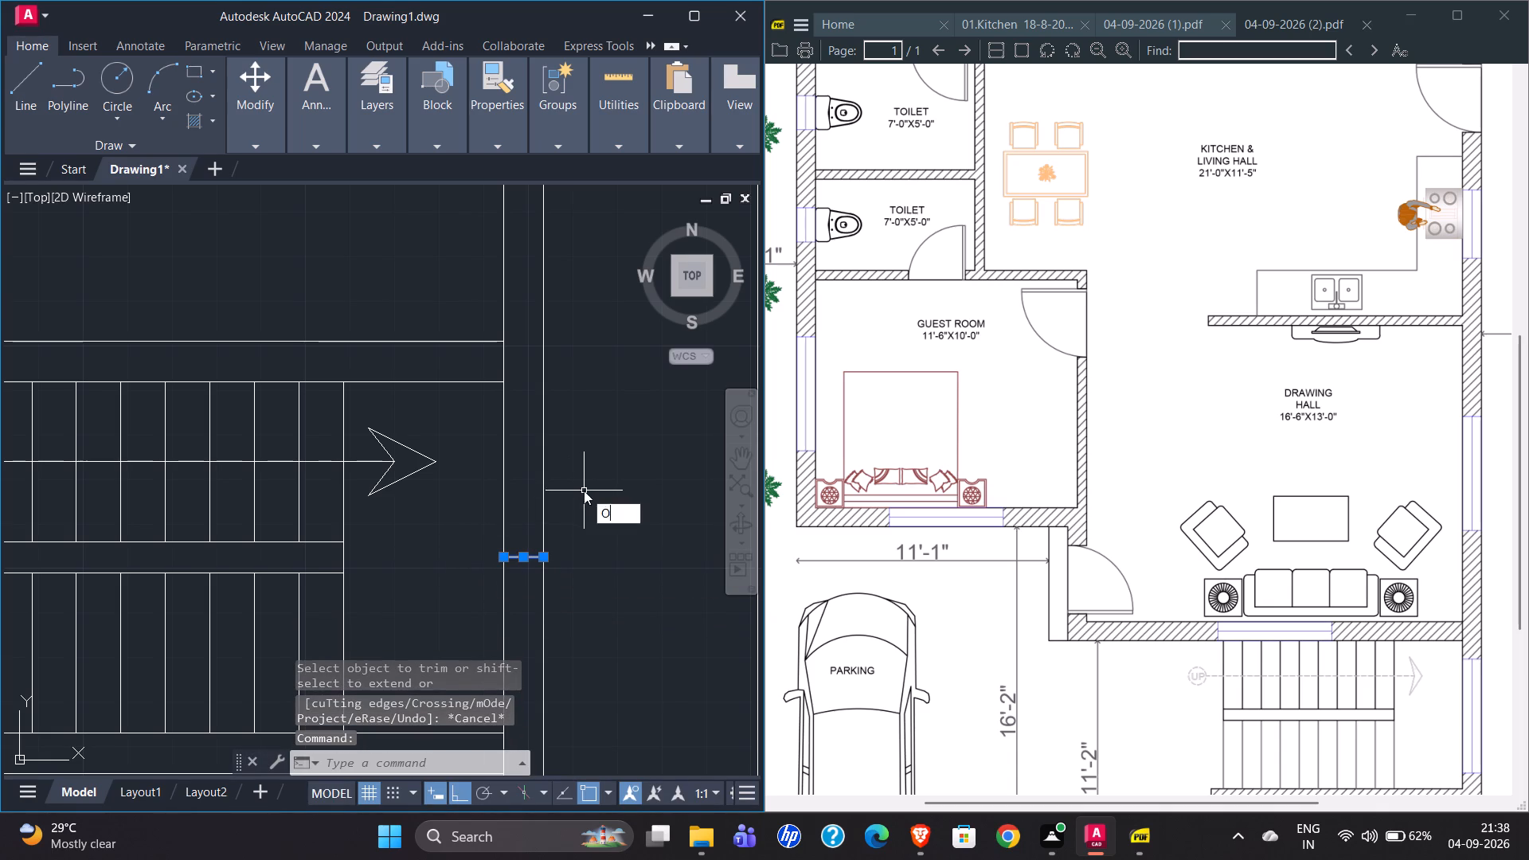
pyautogui.press('Return')
pyautogui.press('2')
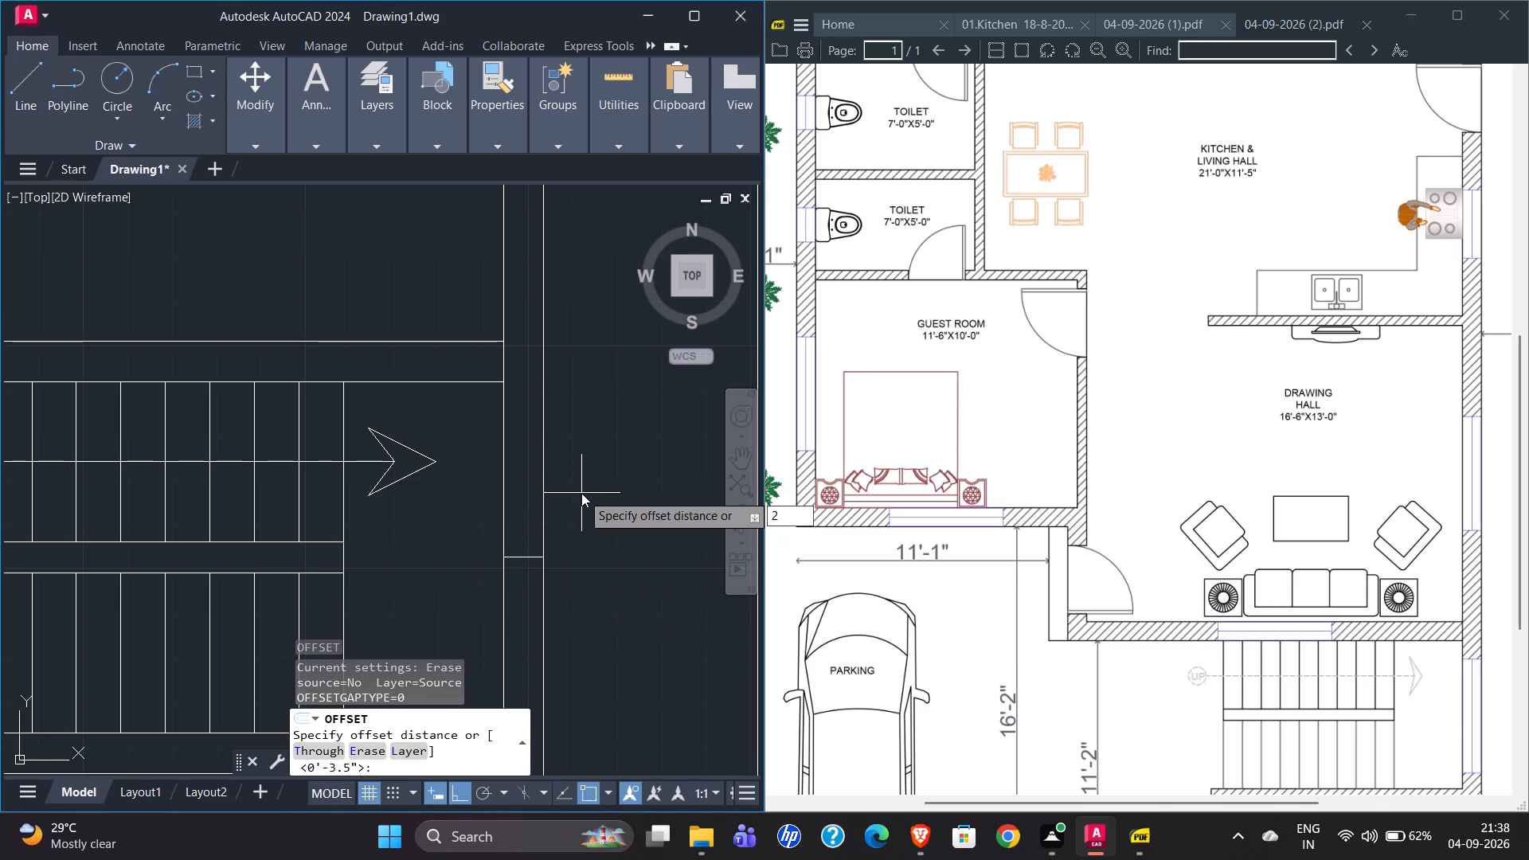
pyautogui.press("'")
pyautogui.press('Return')
pyautogui.click(573, 440)
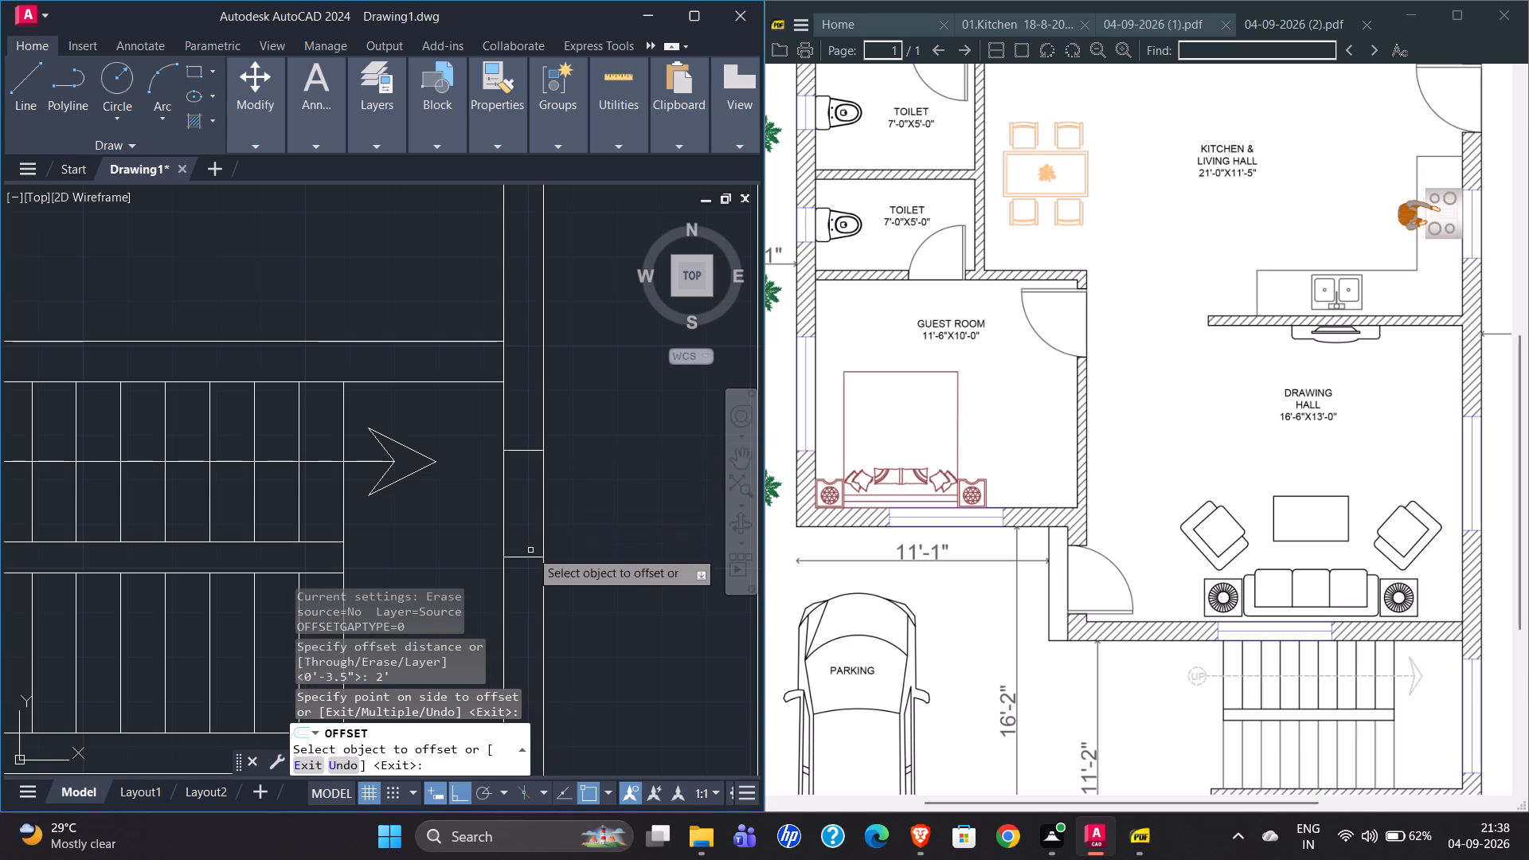
pyautogui.moveTo(532, 553); pyautogui.dragTo(532, 561)
pyautogui.click(527, 554)
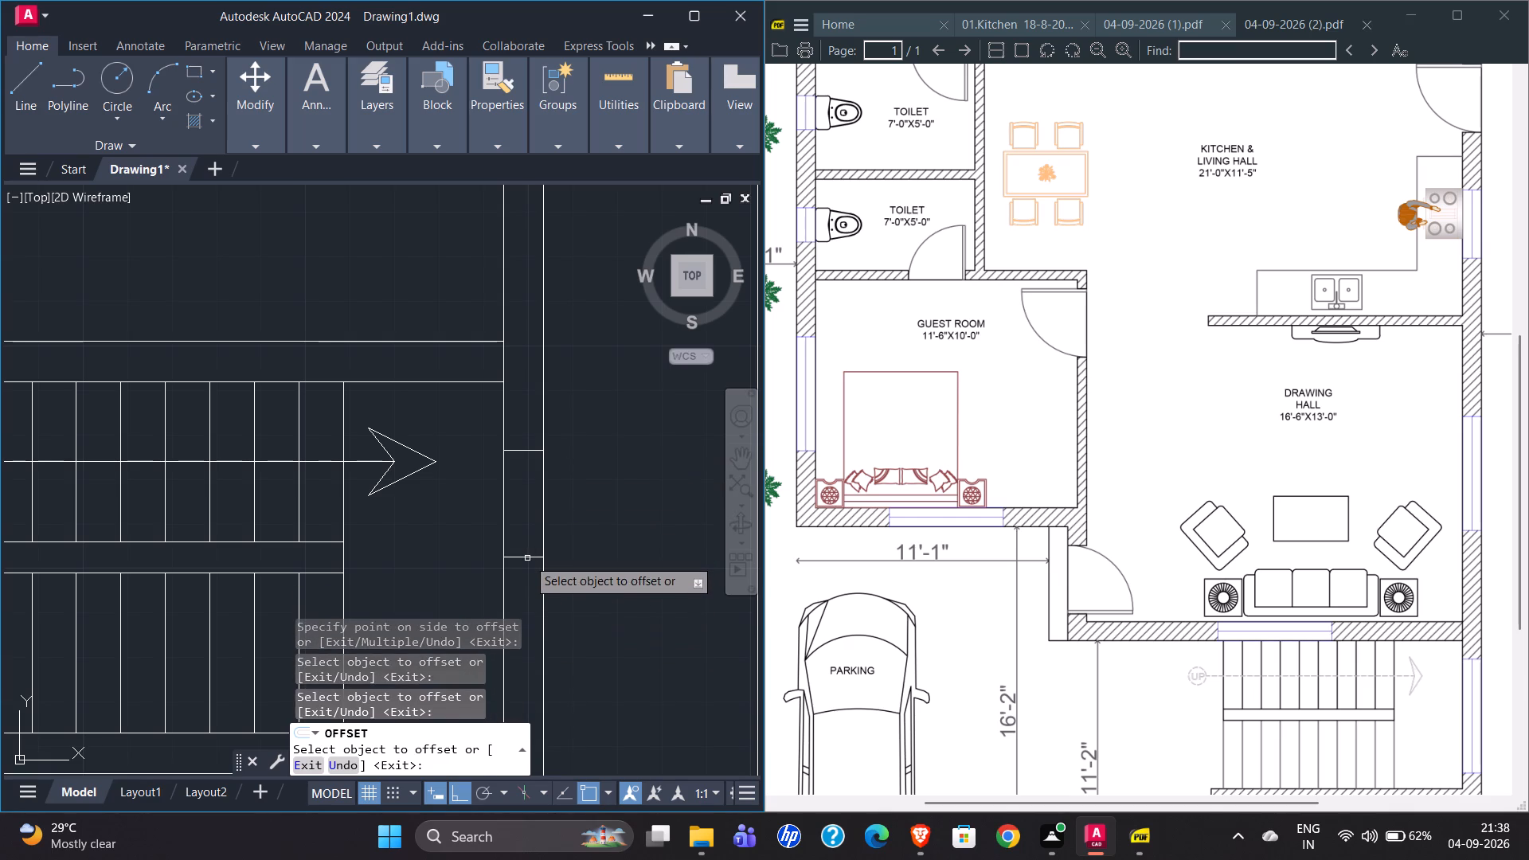
pyautogui.click(527, 558)
pyautogui.click(527, 675)
pyautogui.press('Escape')
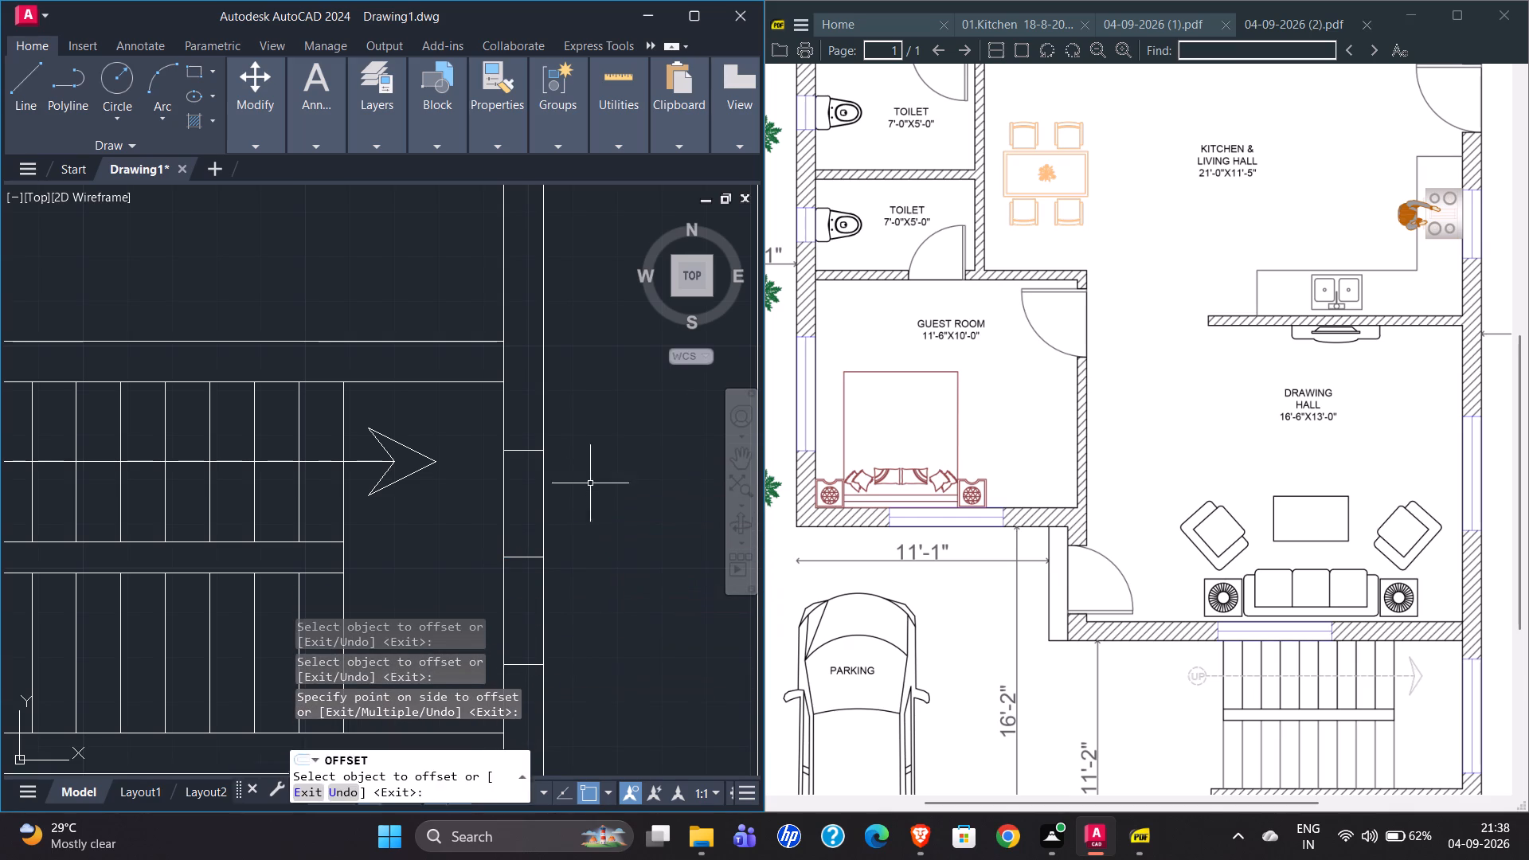
# Delete the middle reference line across the east wall, between the two offset lines.
pyautogui.click(530, 561)
pyautogui.press('Delete')
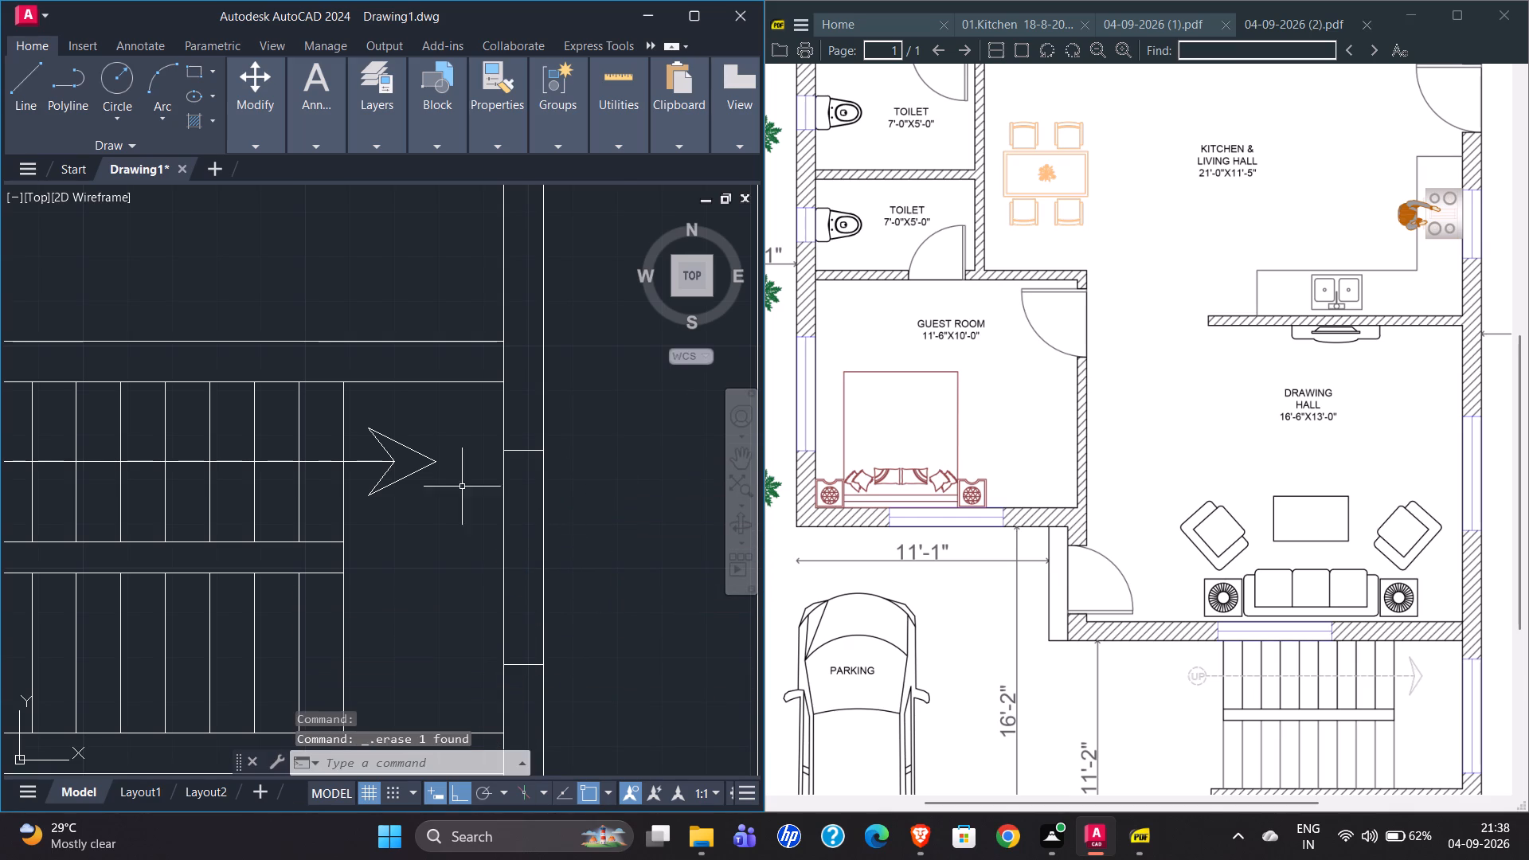
# Draw a vertical window centre line in the east wall between the midpoints of the two offset lines.
pyautogui.scroll(-1, 397, 444)
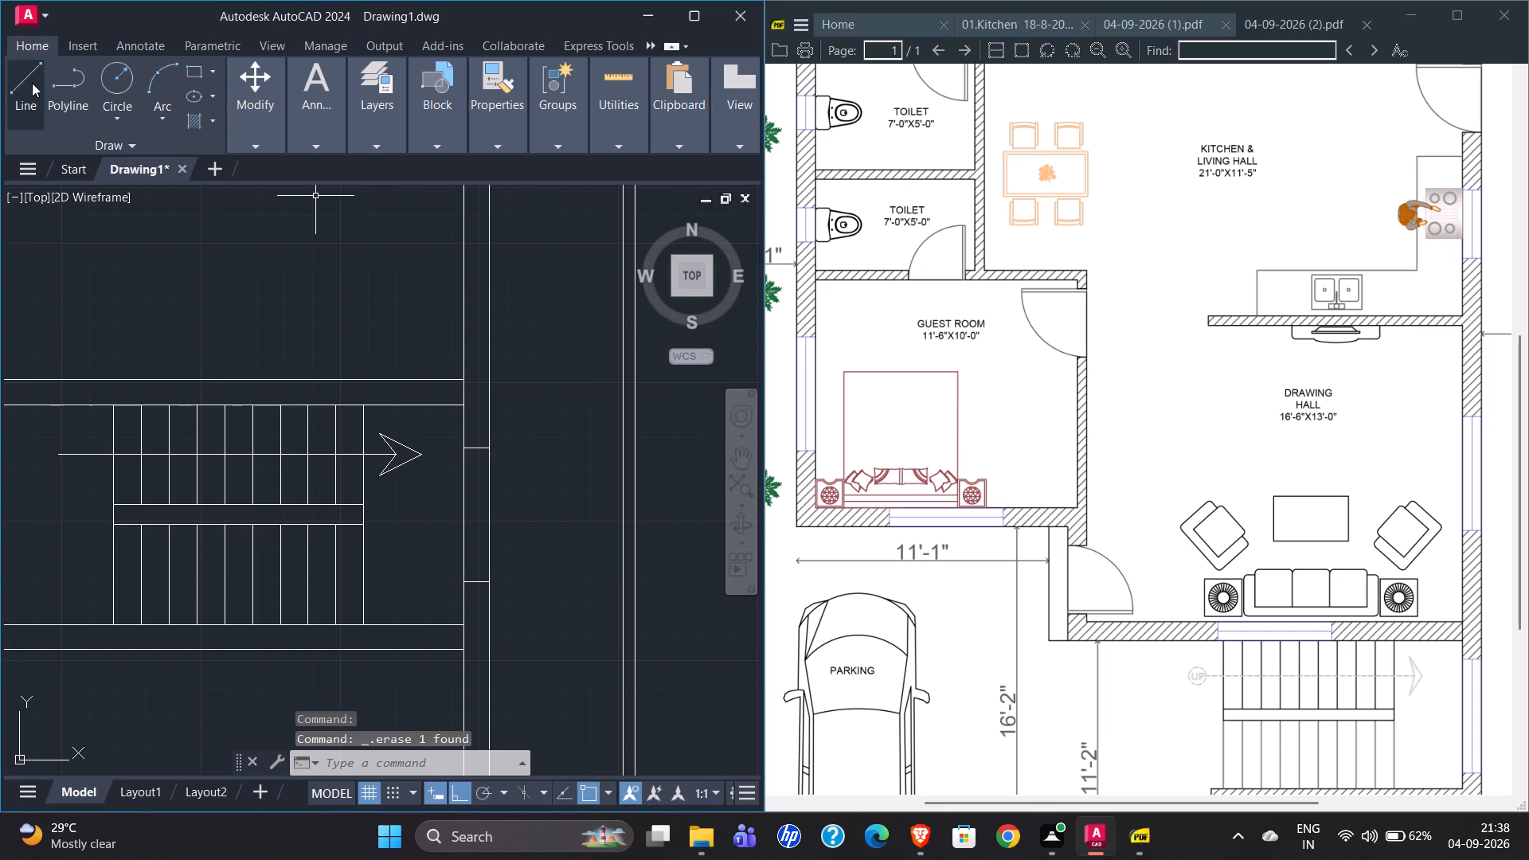
pyautogui.click(32, 83)
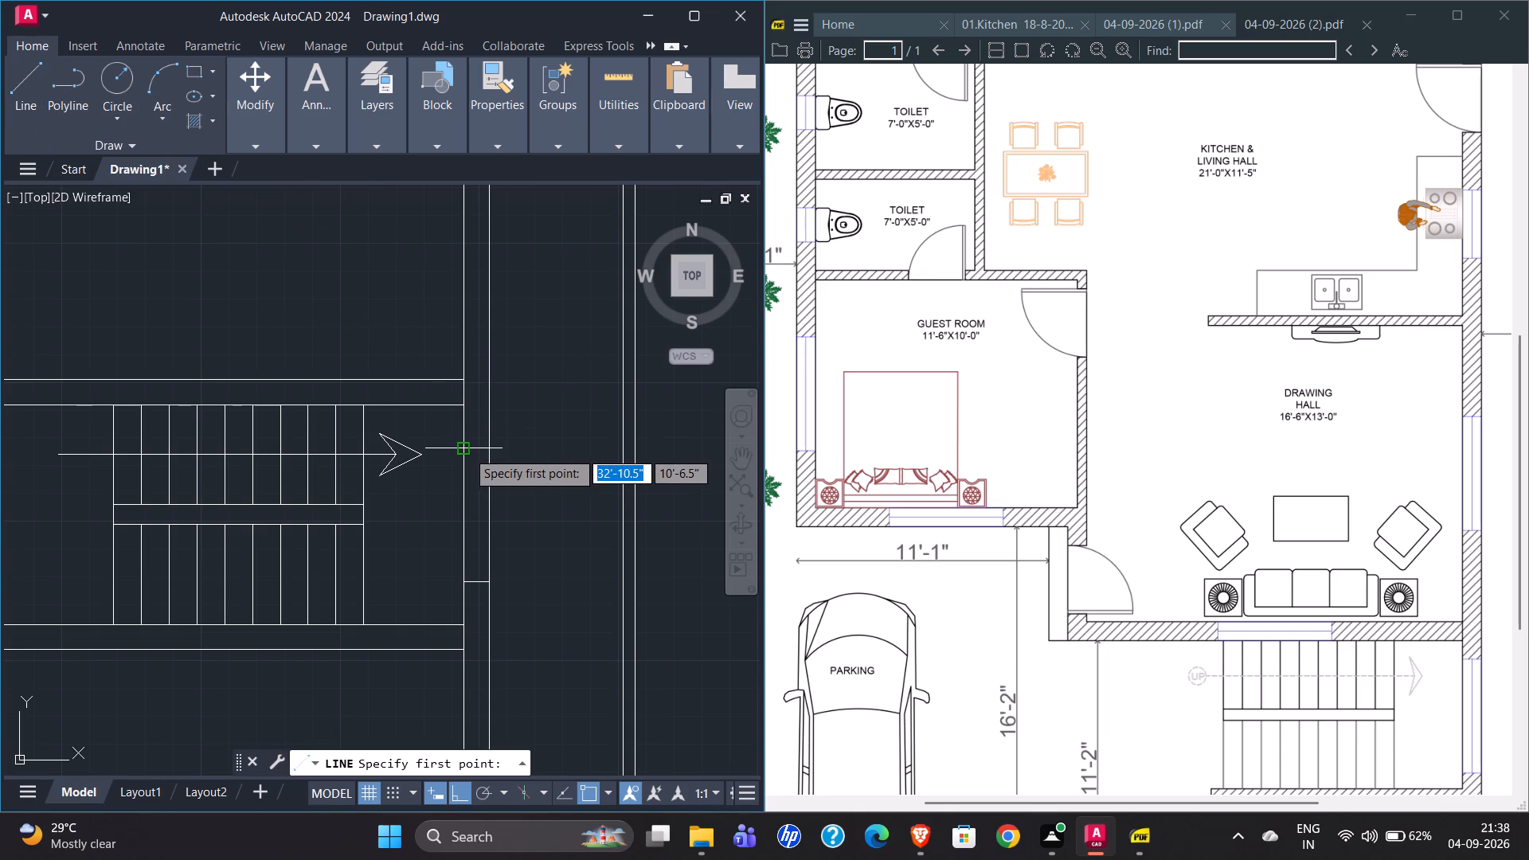
pyautogui.click(477, 450)
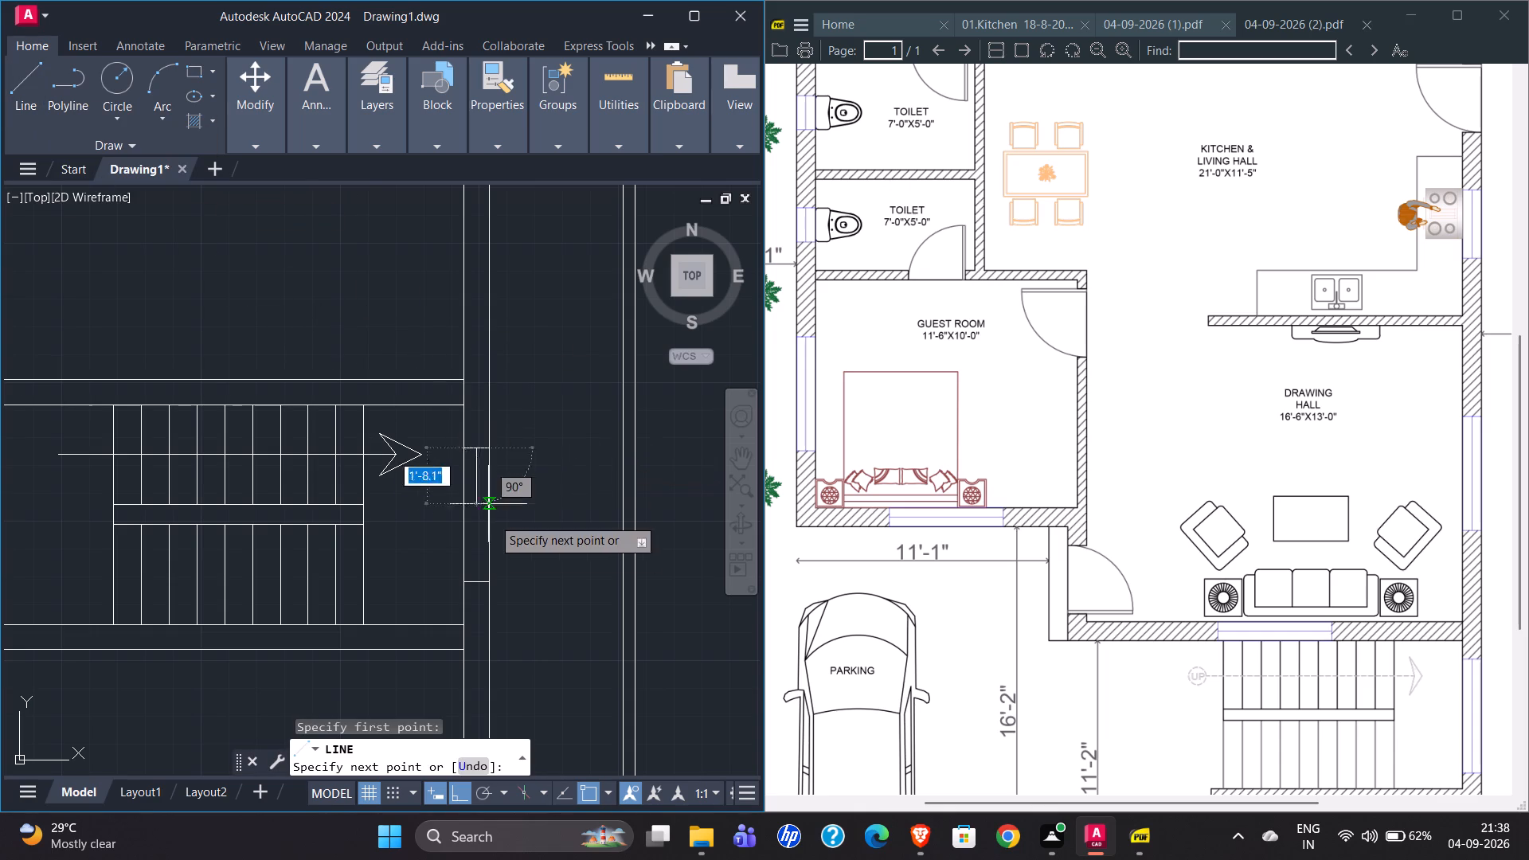
pyautogui.click(477, 583)
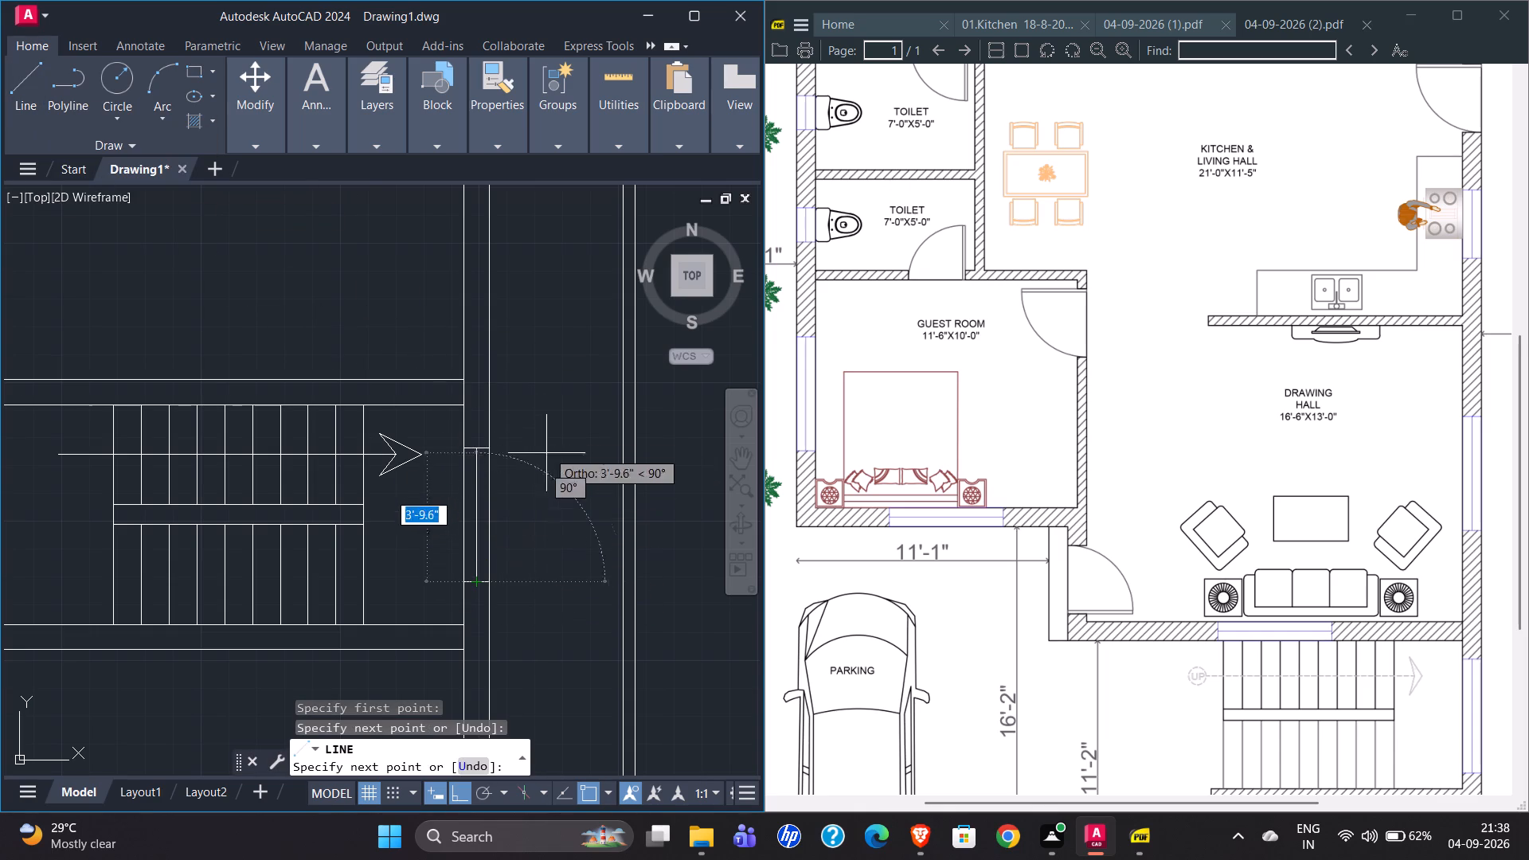
# Copy the three-line window beside the staircase north along the east wall to the drawing hall, using its northeast corner as base point.
pyautogui.press('Escape')
pyautogui.click(452, 444)
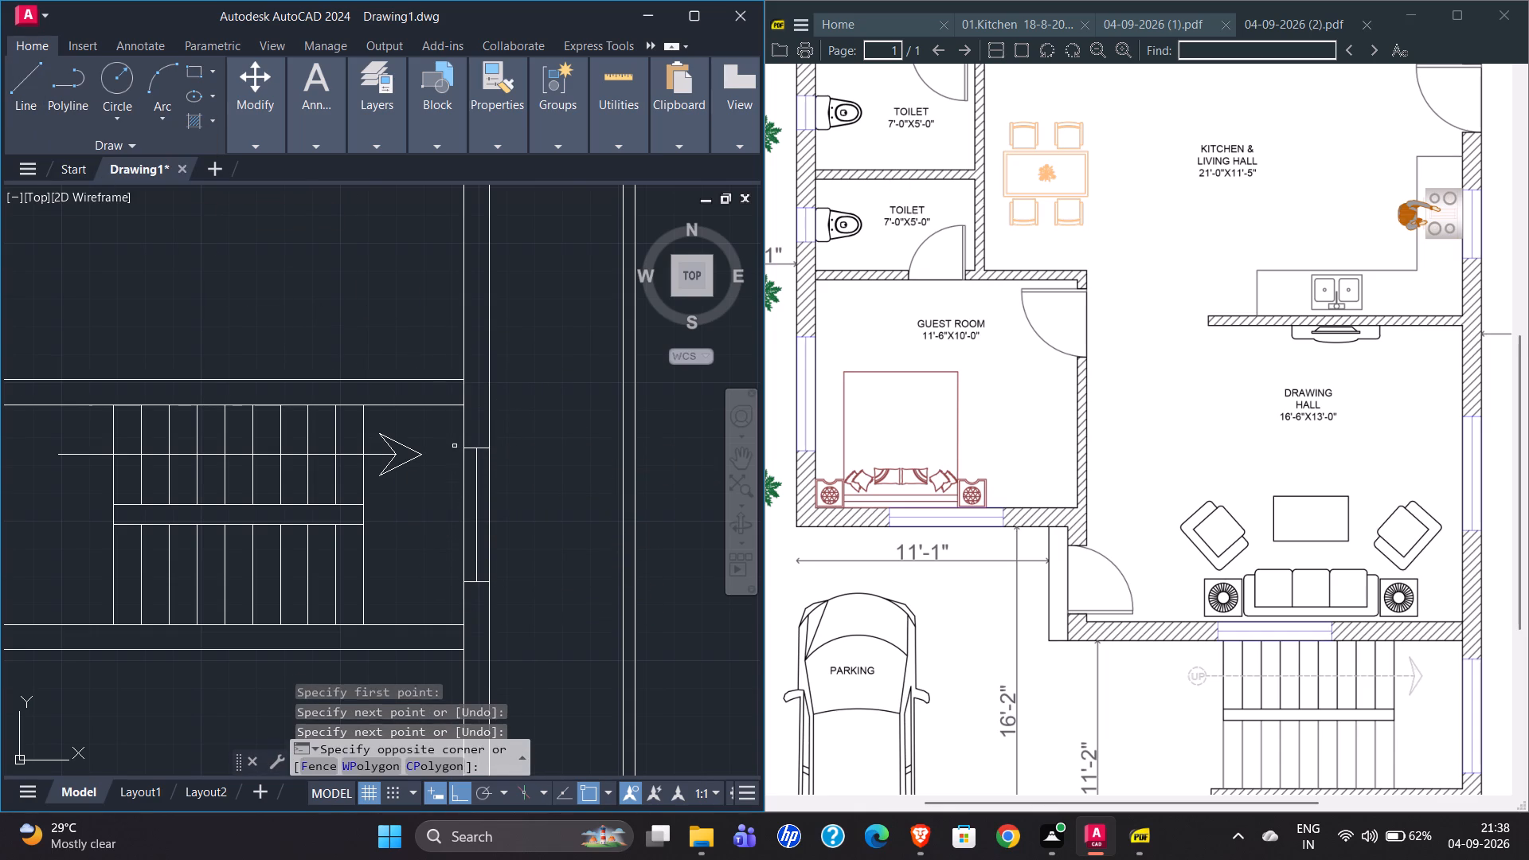
pyautogui.click(506, 600)
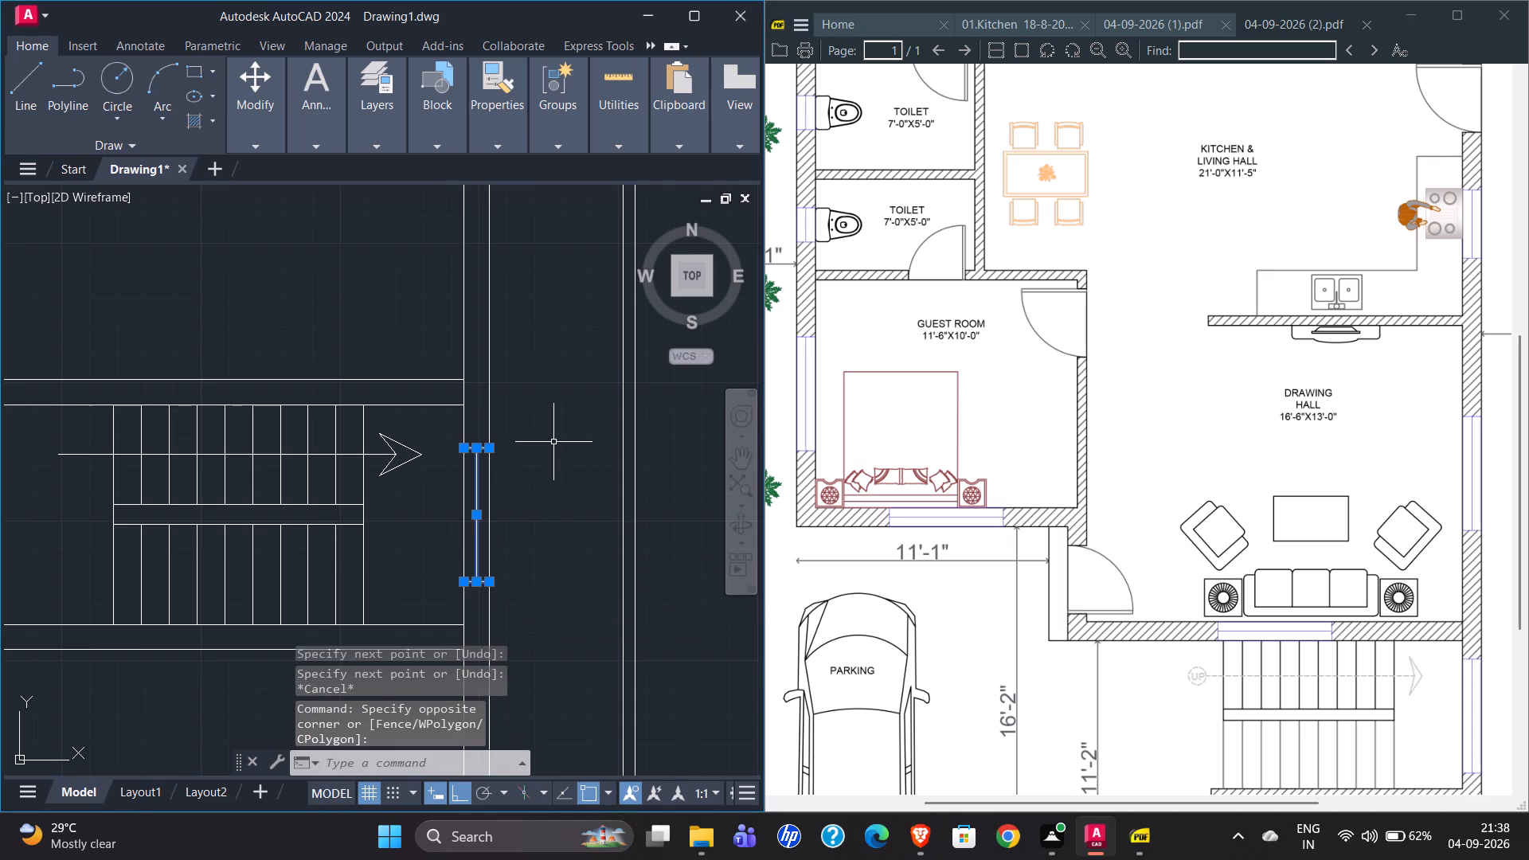
pyautogui.write('CO')
pyautogui.press('Return')
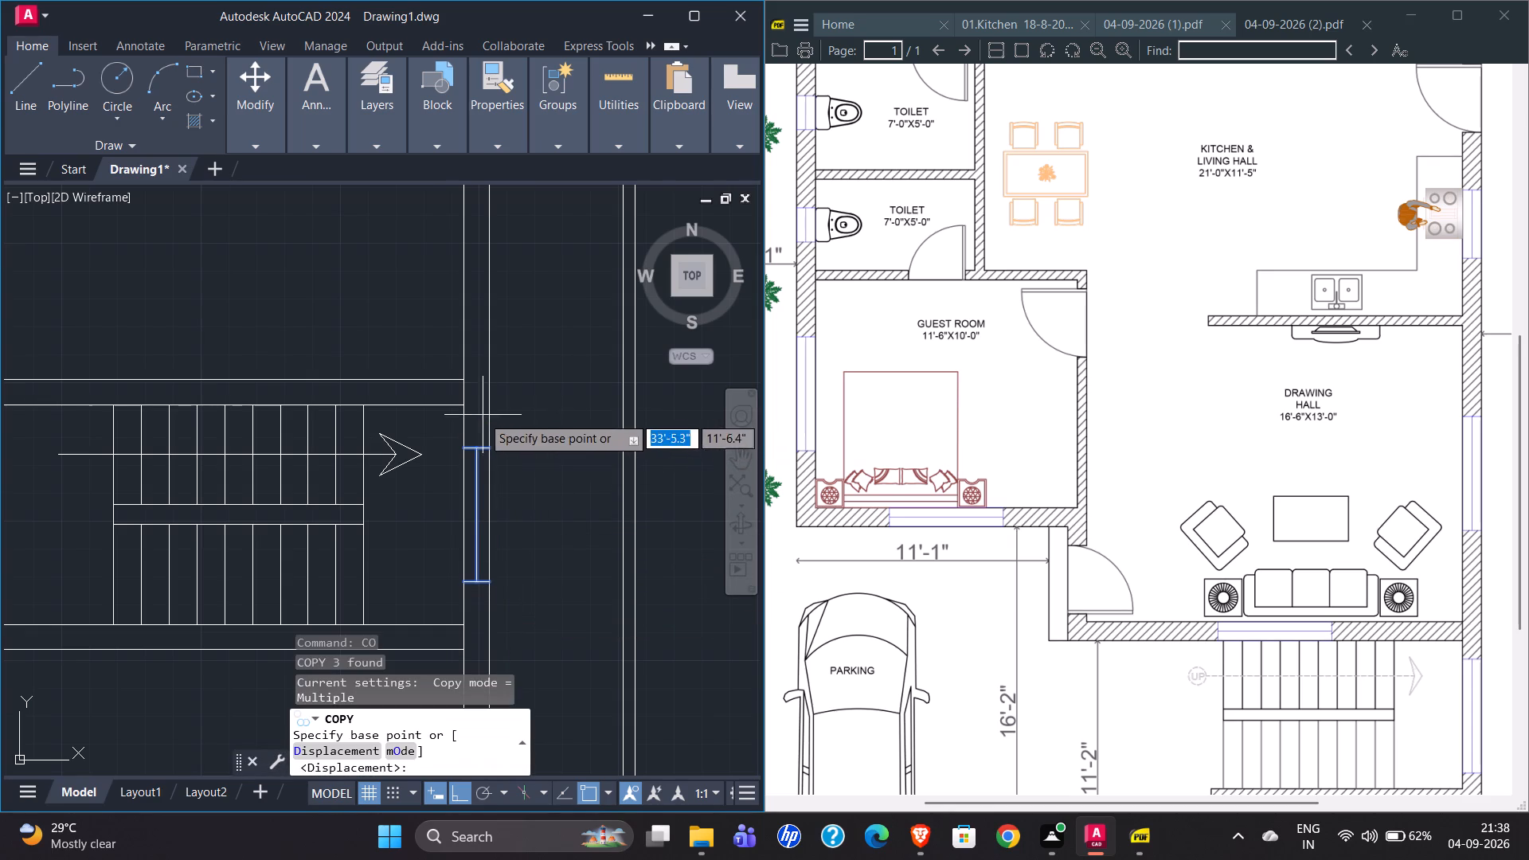
pyautogui.click(487, 448)
pyautogui.scroll(-1, 484, 492)
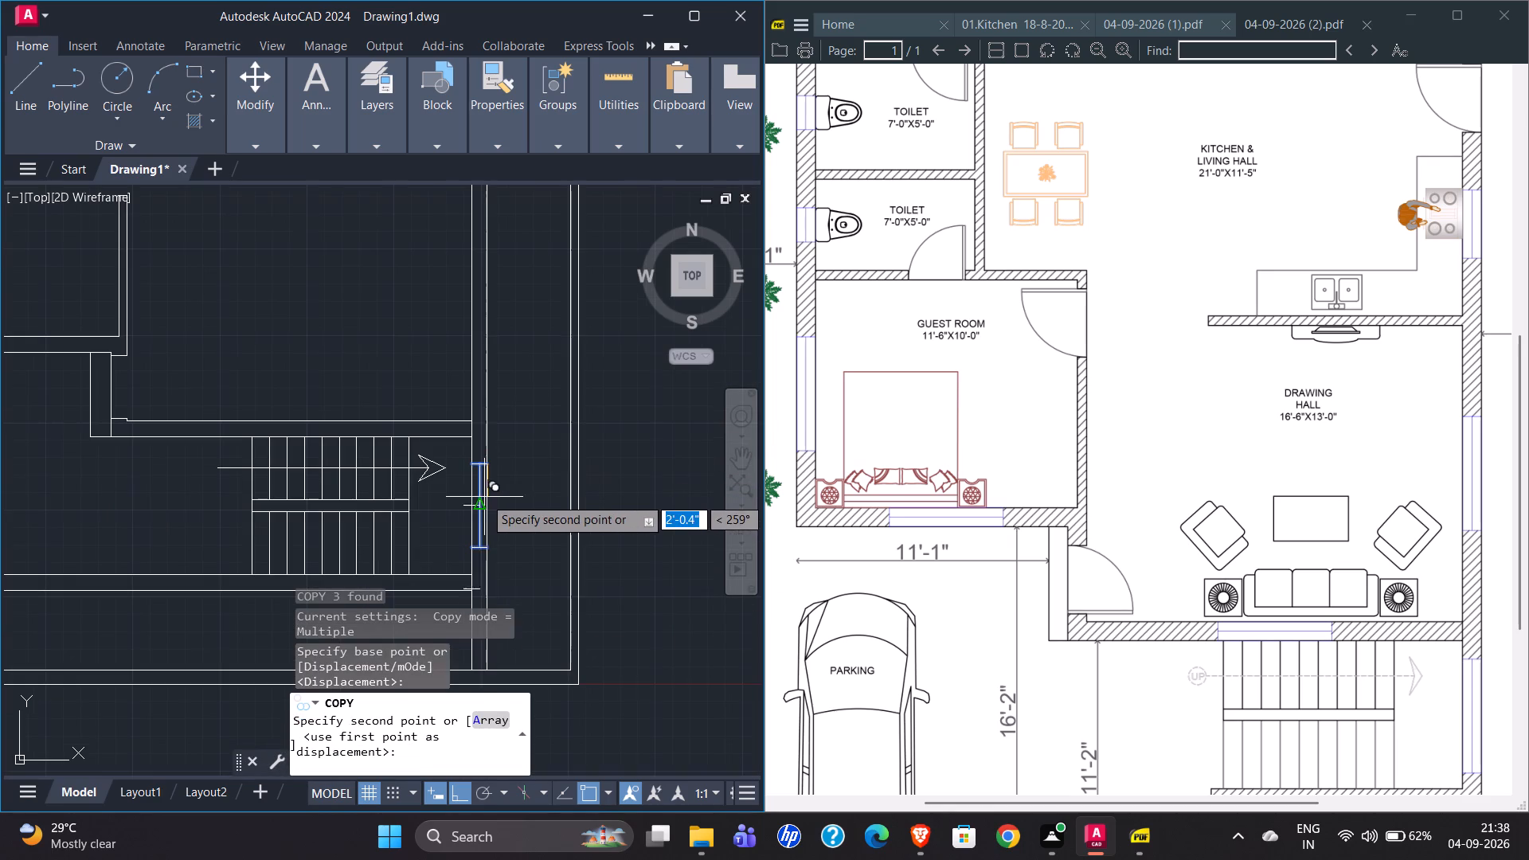
pyautogui.scroll(-1, 486, 489)
pyautogui.scroll(1, 489, 343)
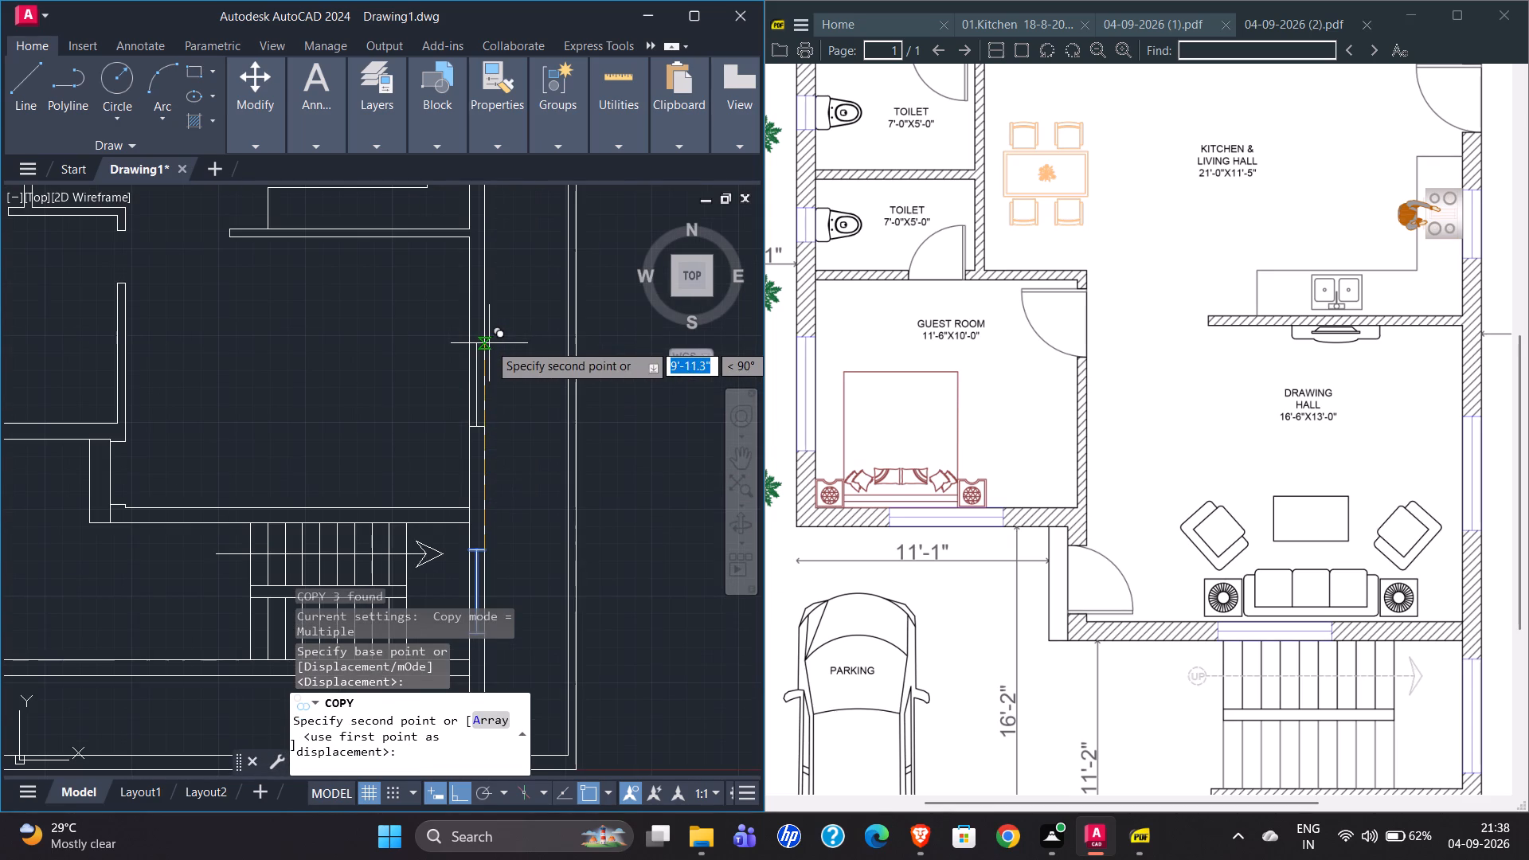
pyautogui.click(487, 326)
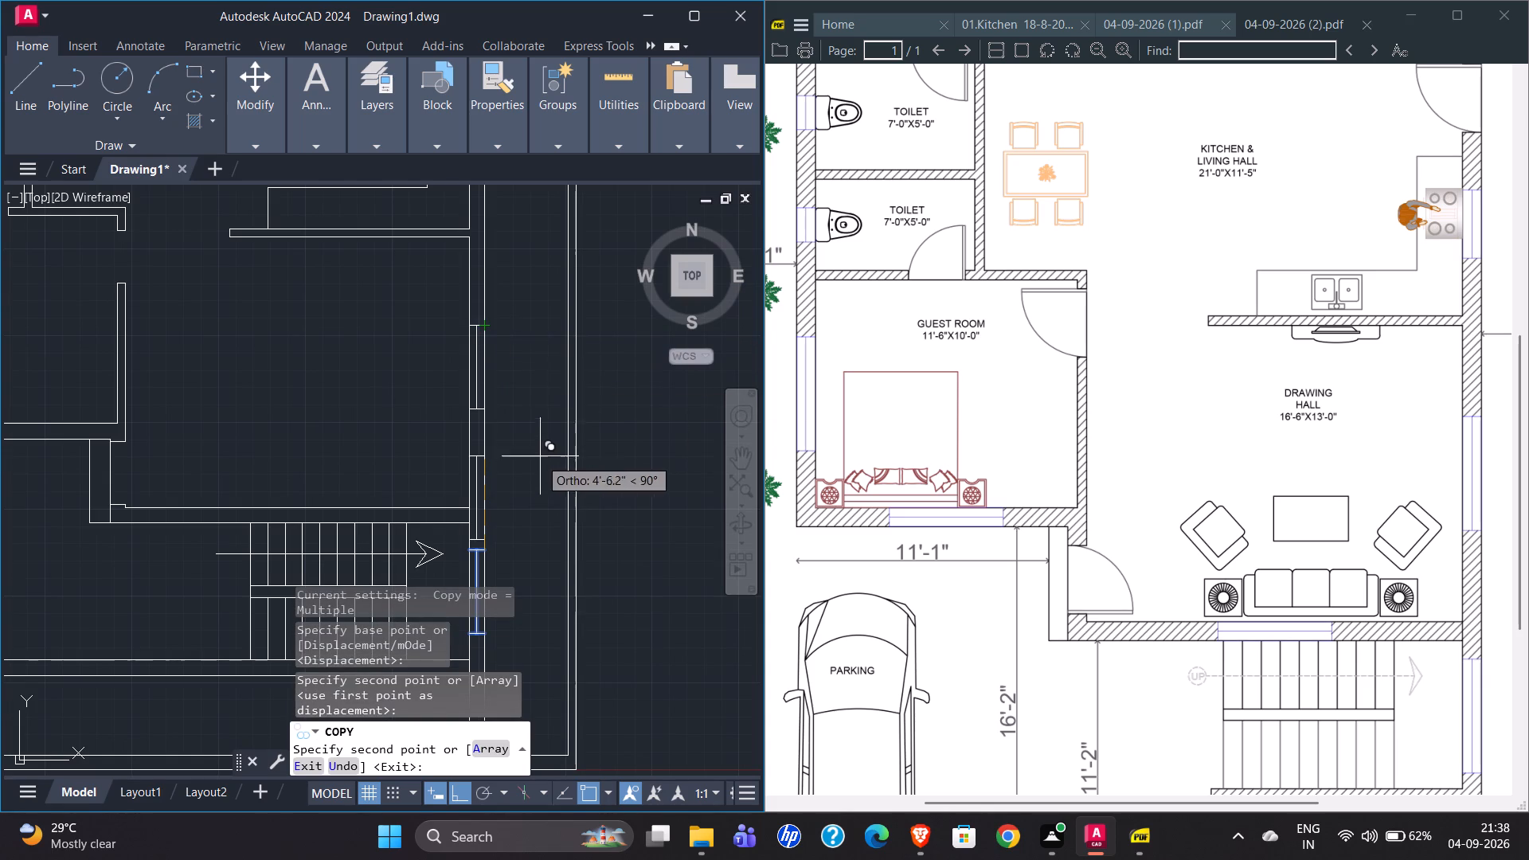
# Place another copy of the window in the east wall beside the kitchen counter.
pyautogui.scroll(-1, 515, 445)
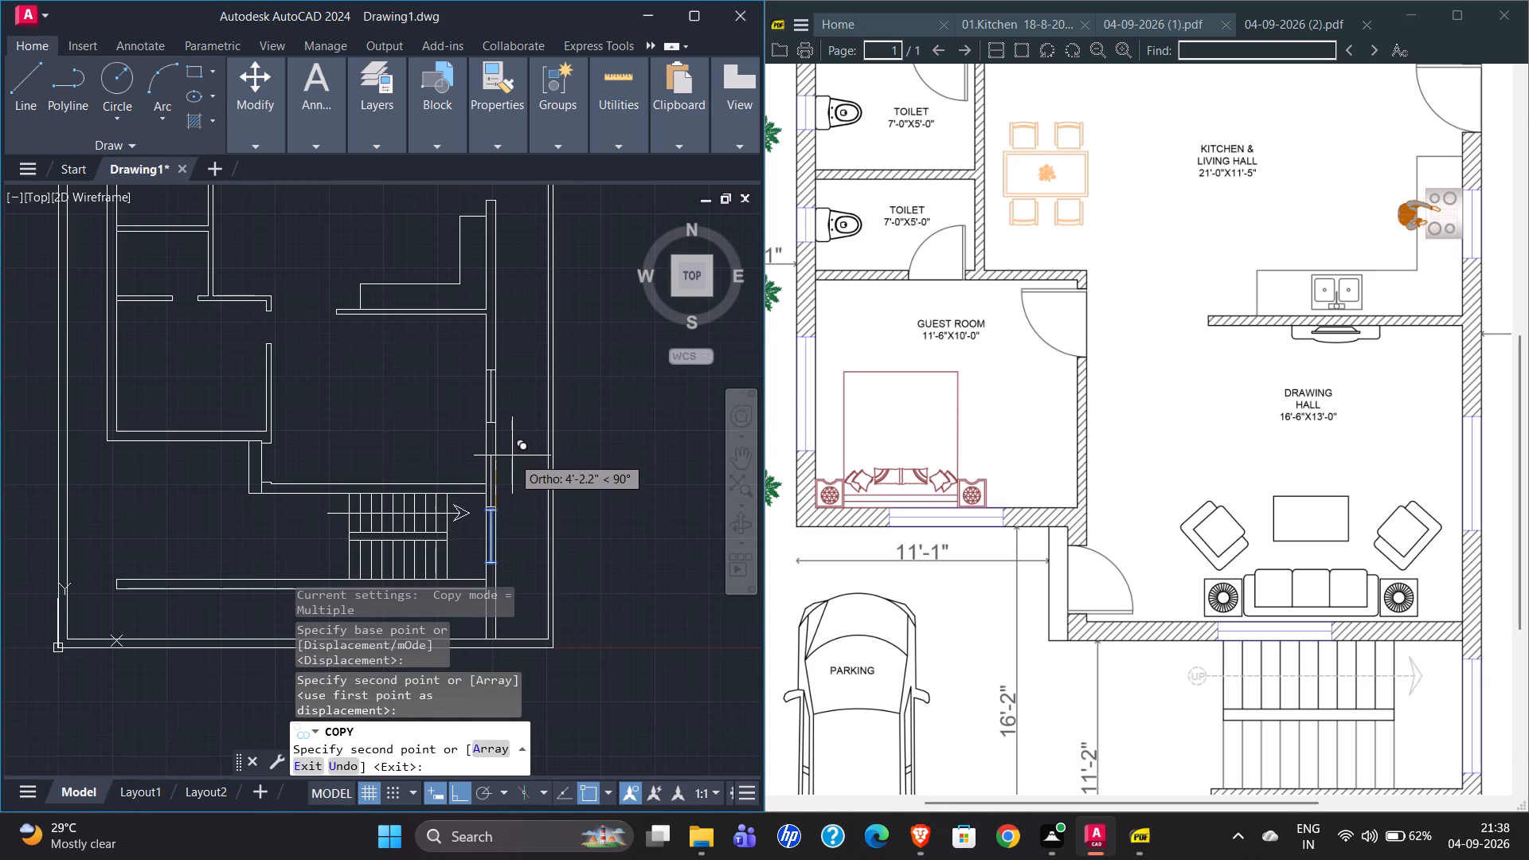
pyautogui.scroll(3, 495, 218)
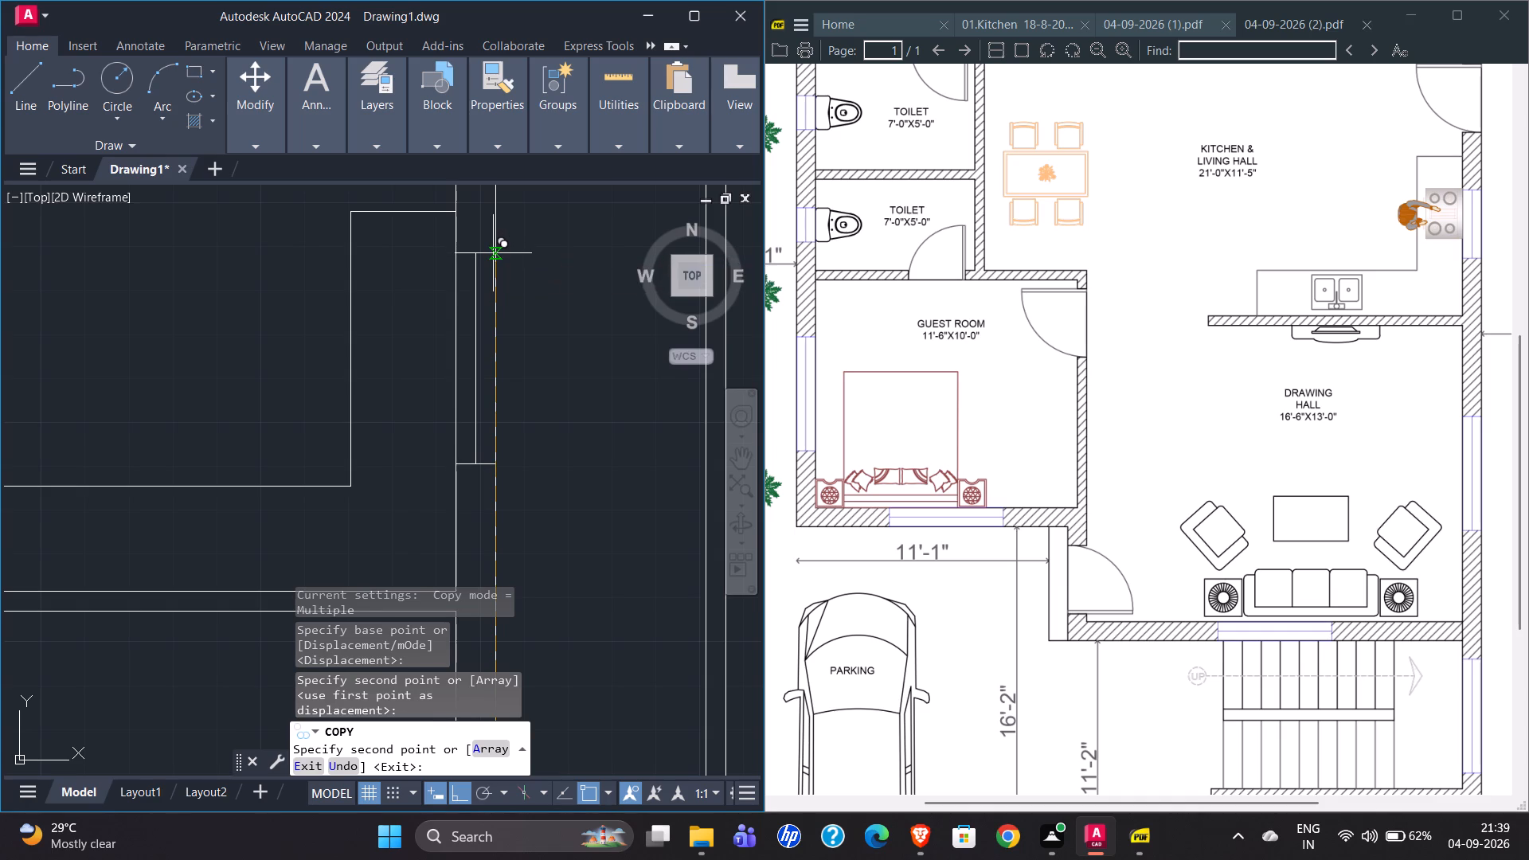
pyautogui.click(493, 253)
# With Ortho off, place another copy of the window in the guest room's west wall.
pyautogui.scroll(-2, 508, 311)
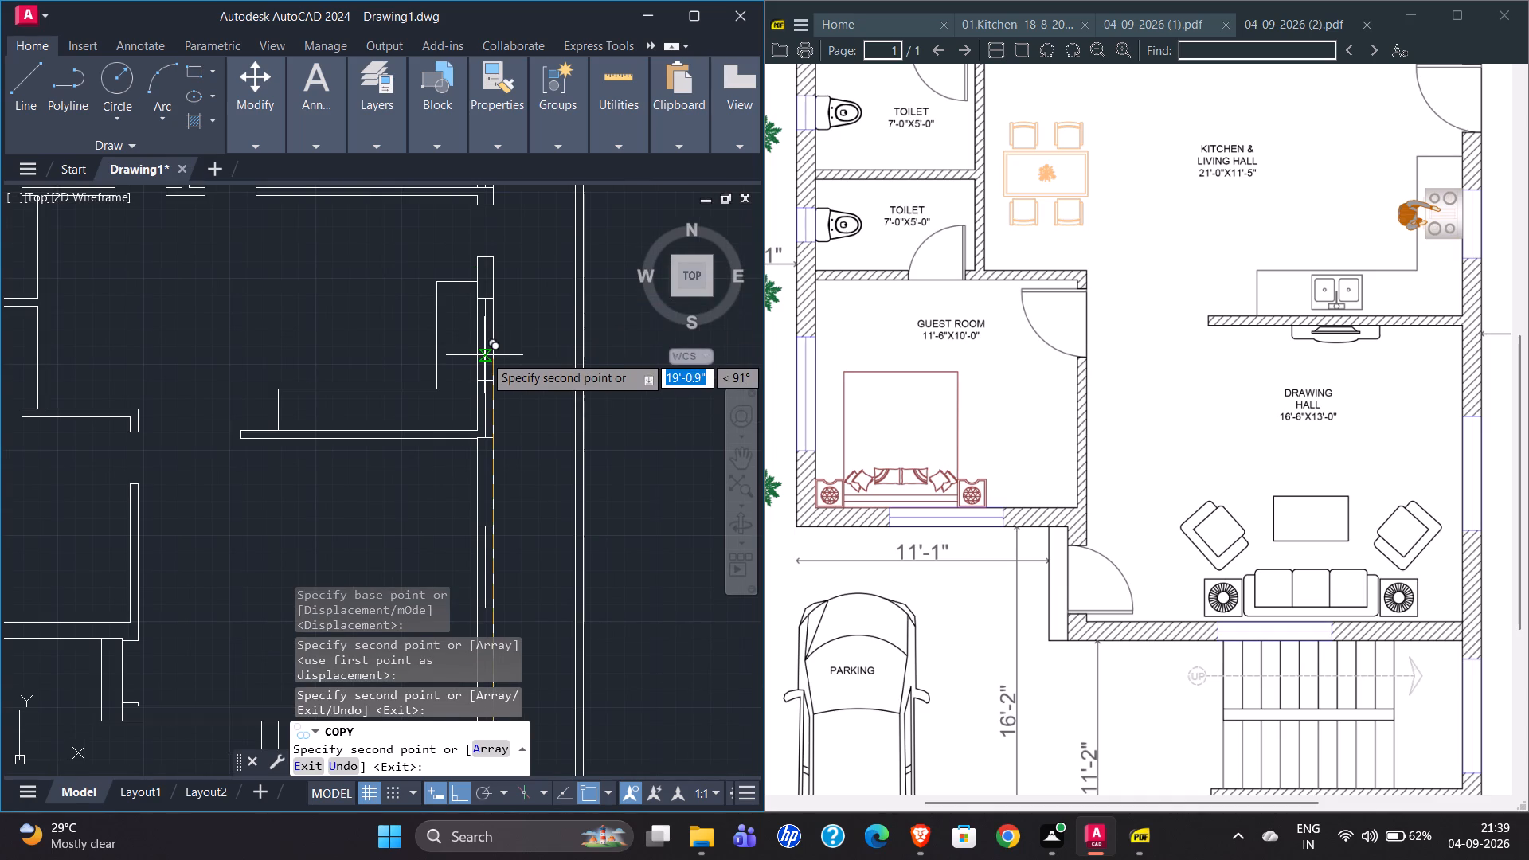
pyautogui.scroll(-2, 484, 359)
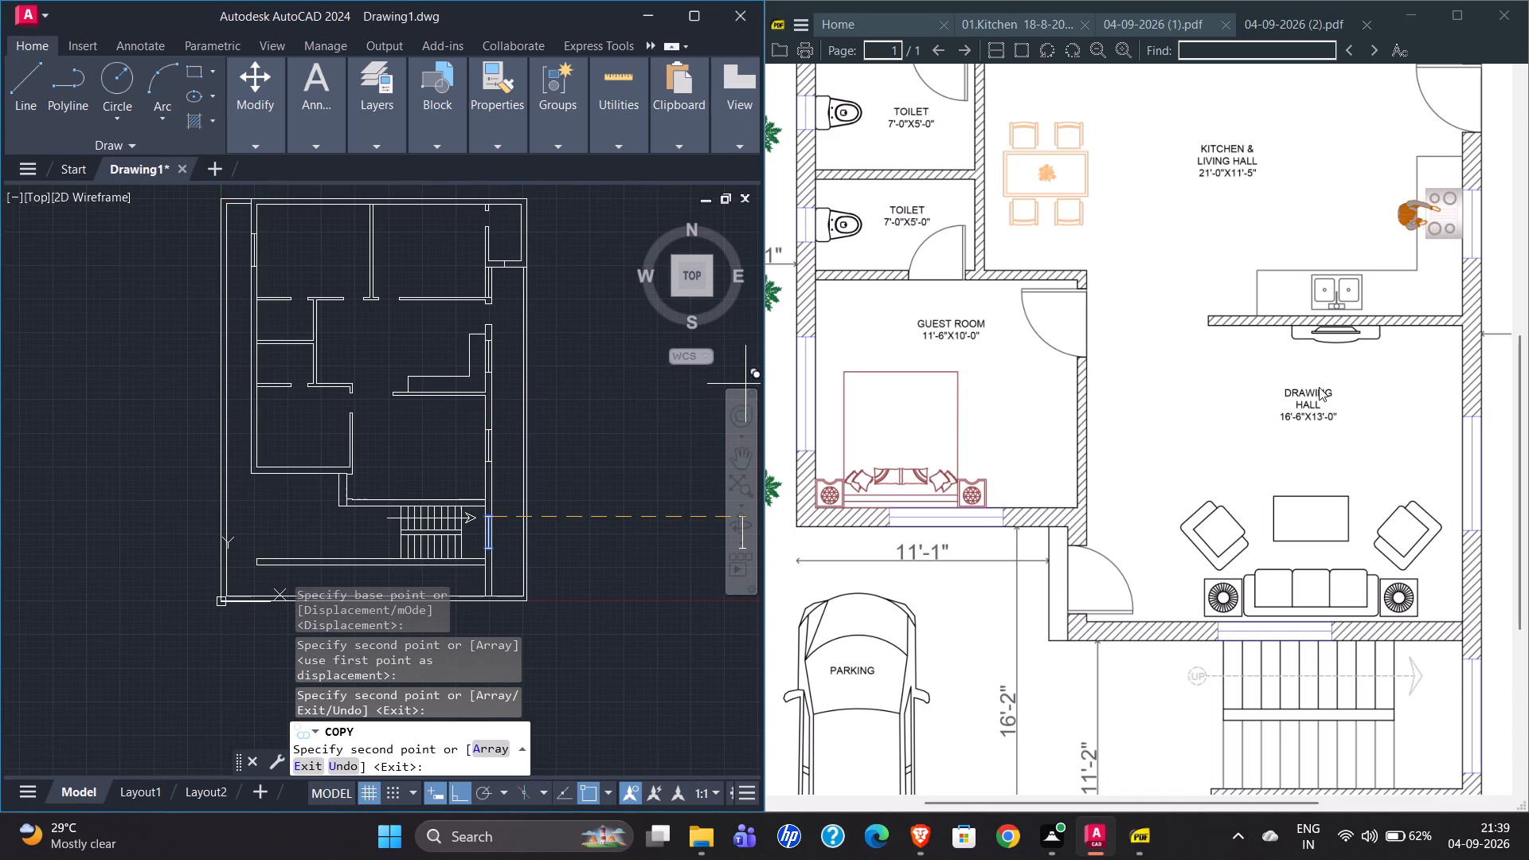
pyautogui.scroll(6, 1315, 387)
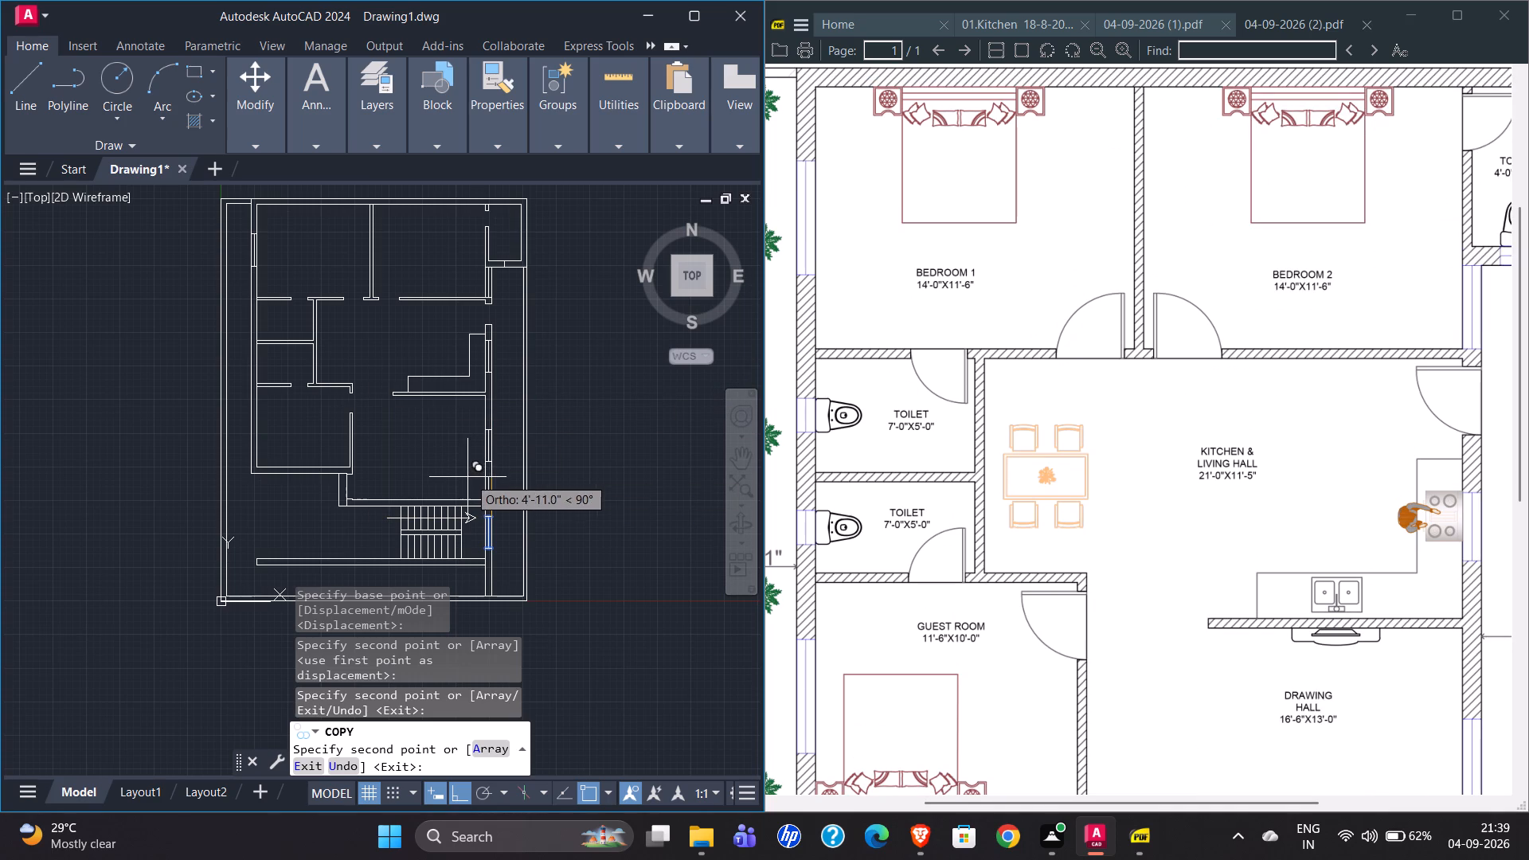
pyautogui.scroll(-7, 1195, 393)
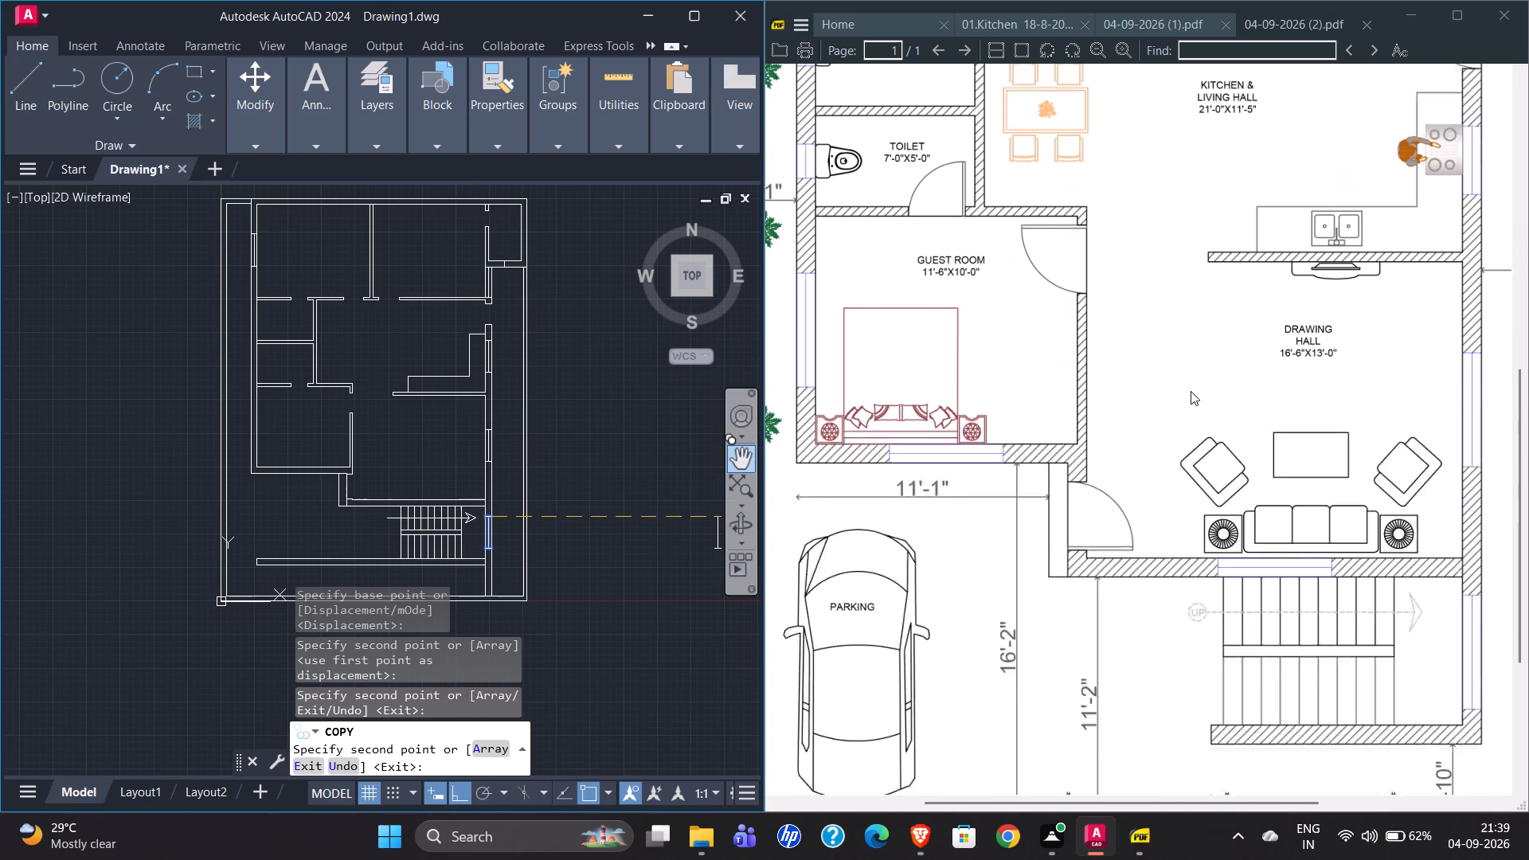
pyautogui.scroll(-4, 1191, 391)
pyautogui.scroll(1, 1191, 391)
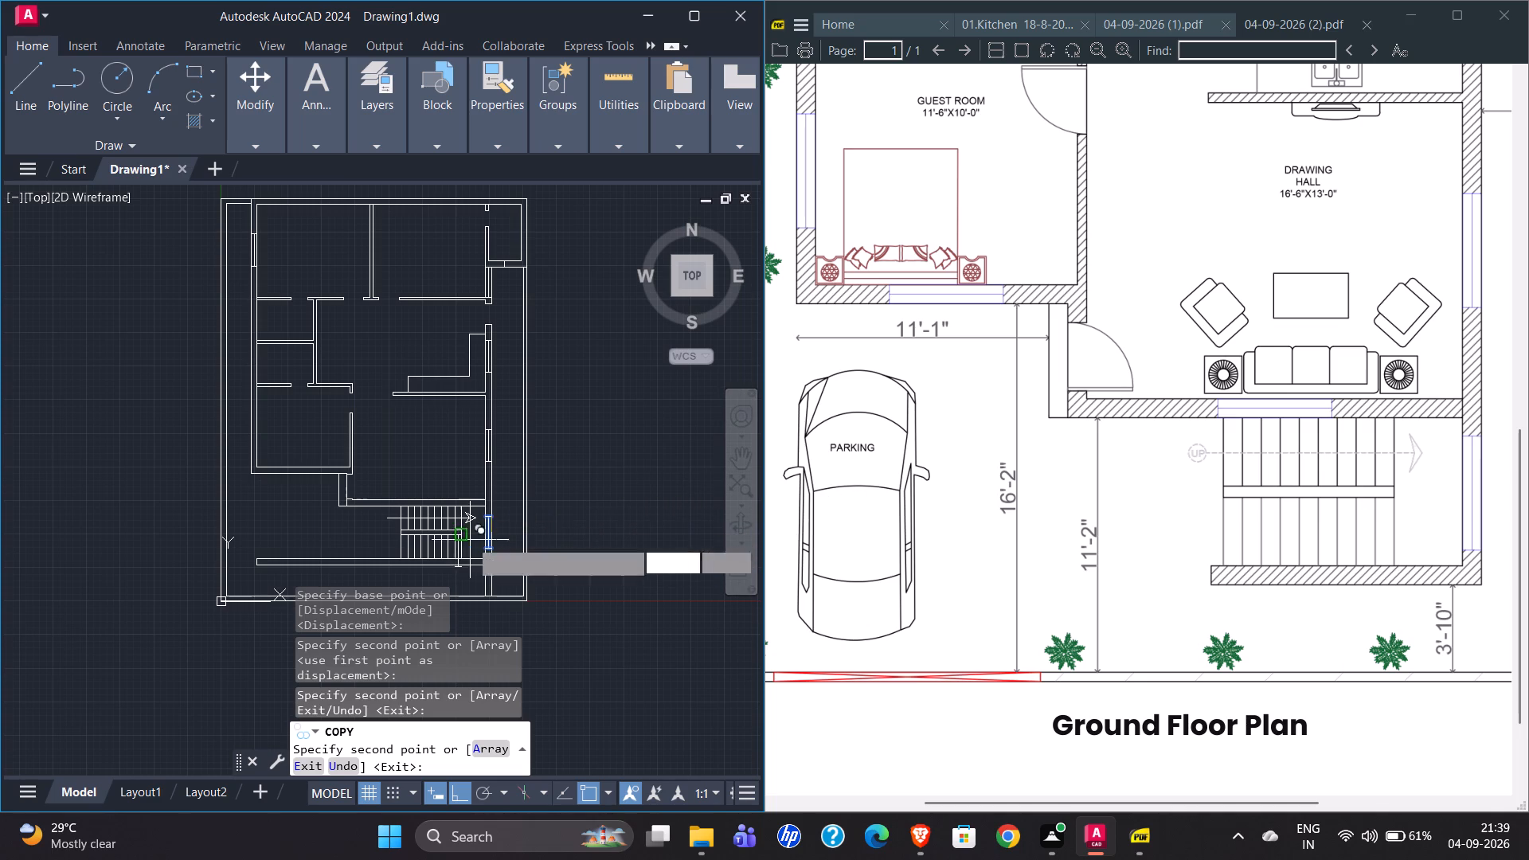
pyautogui.click(457, 788)
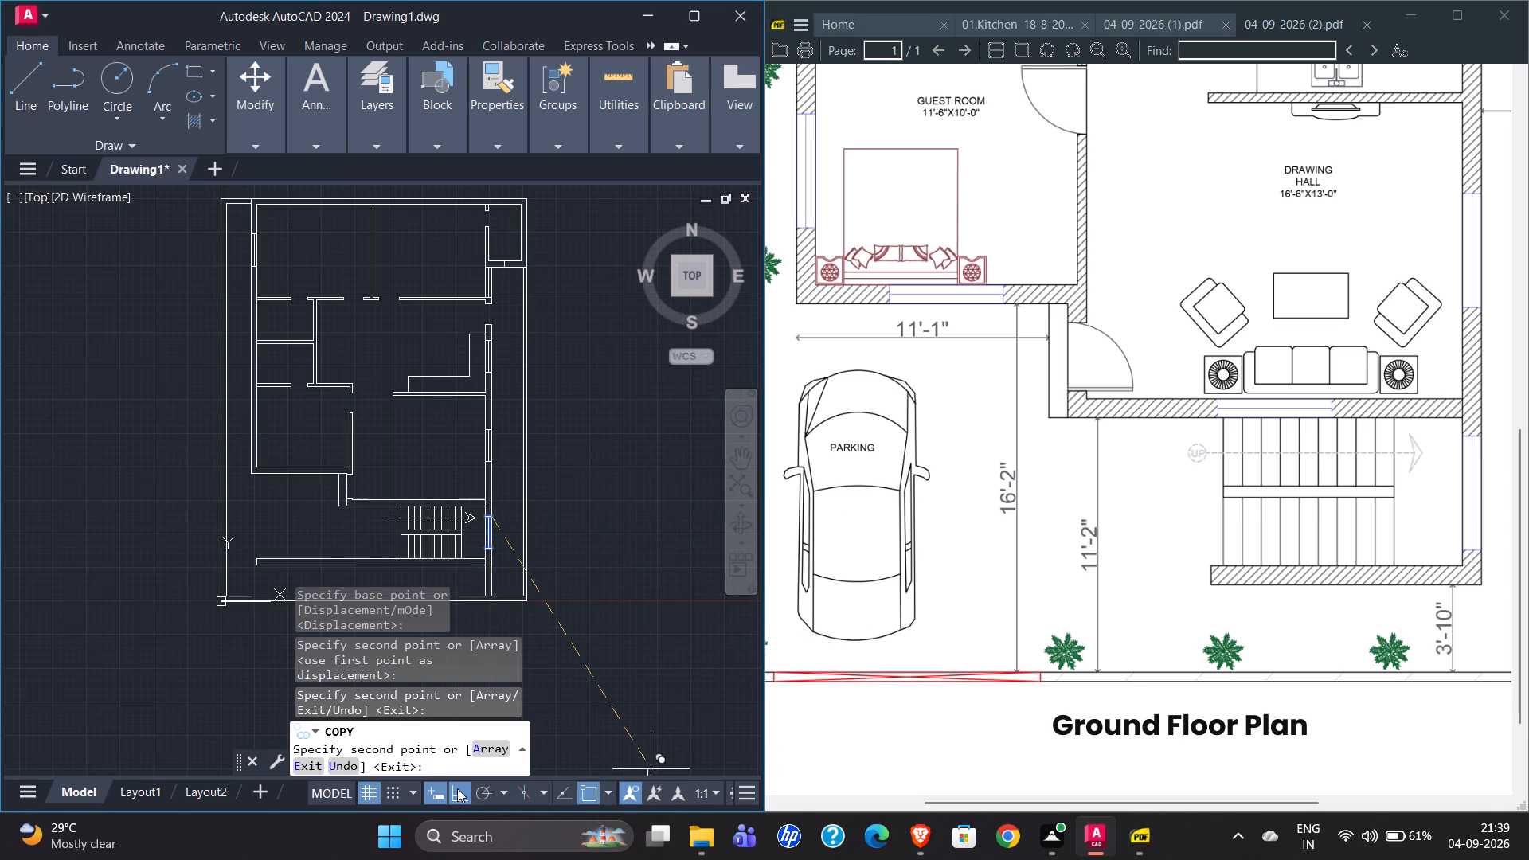
pyautogui.scroll(3, 264, 420)
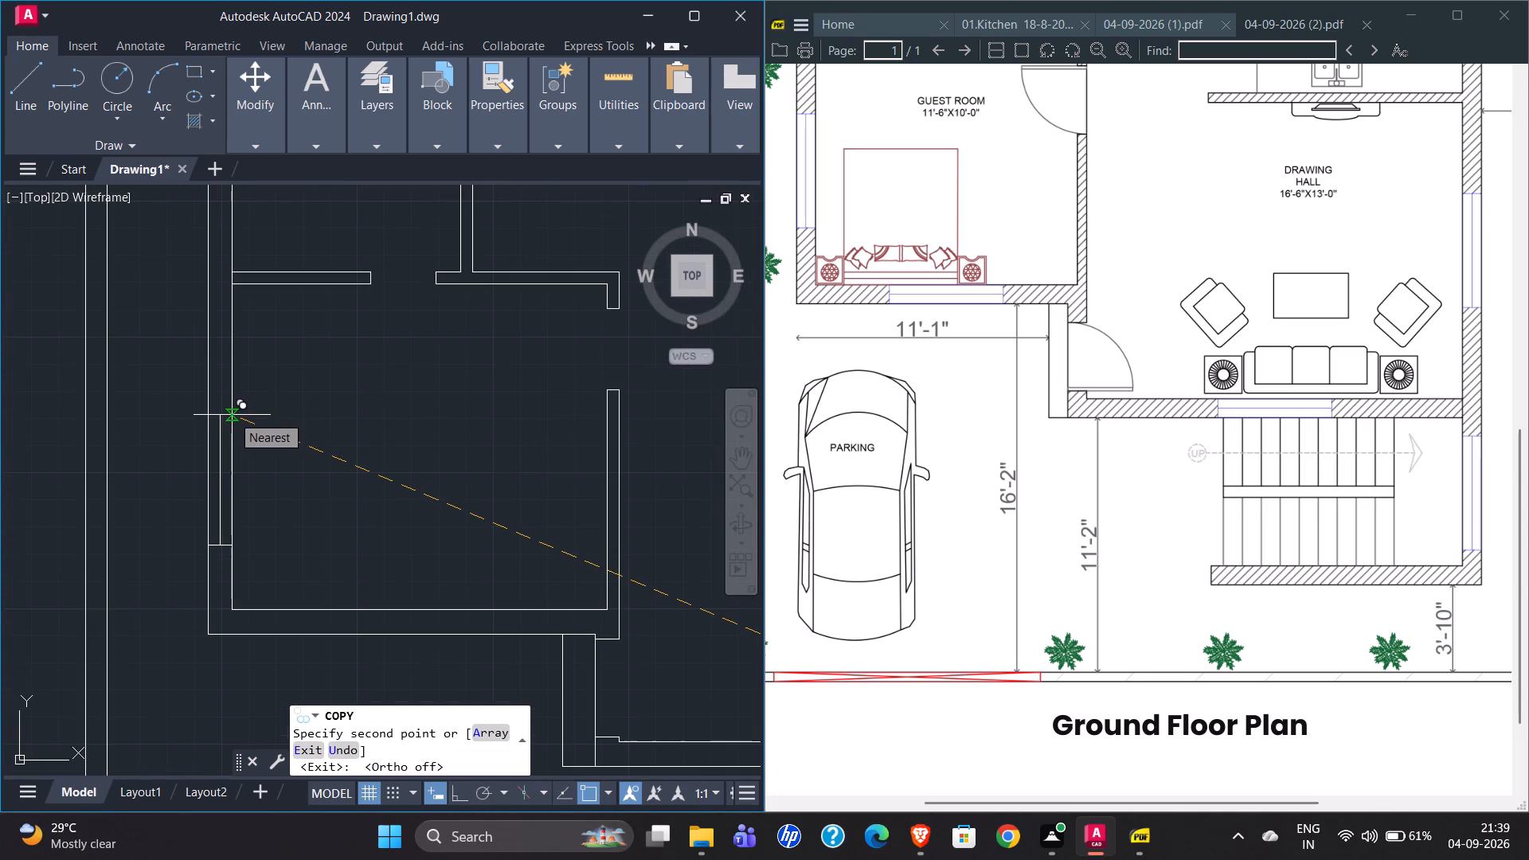
pyautogui.click(232, 403)
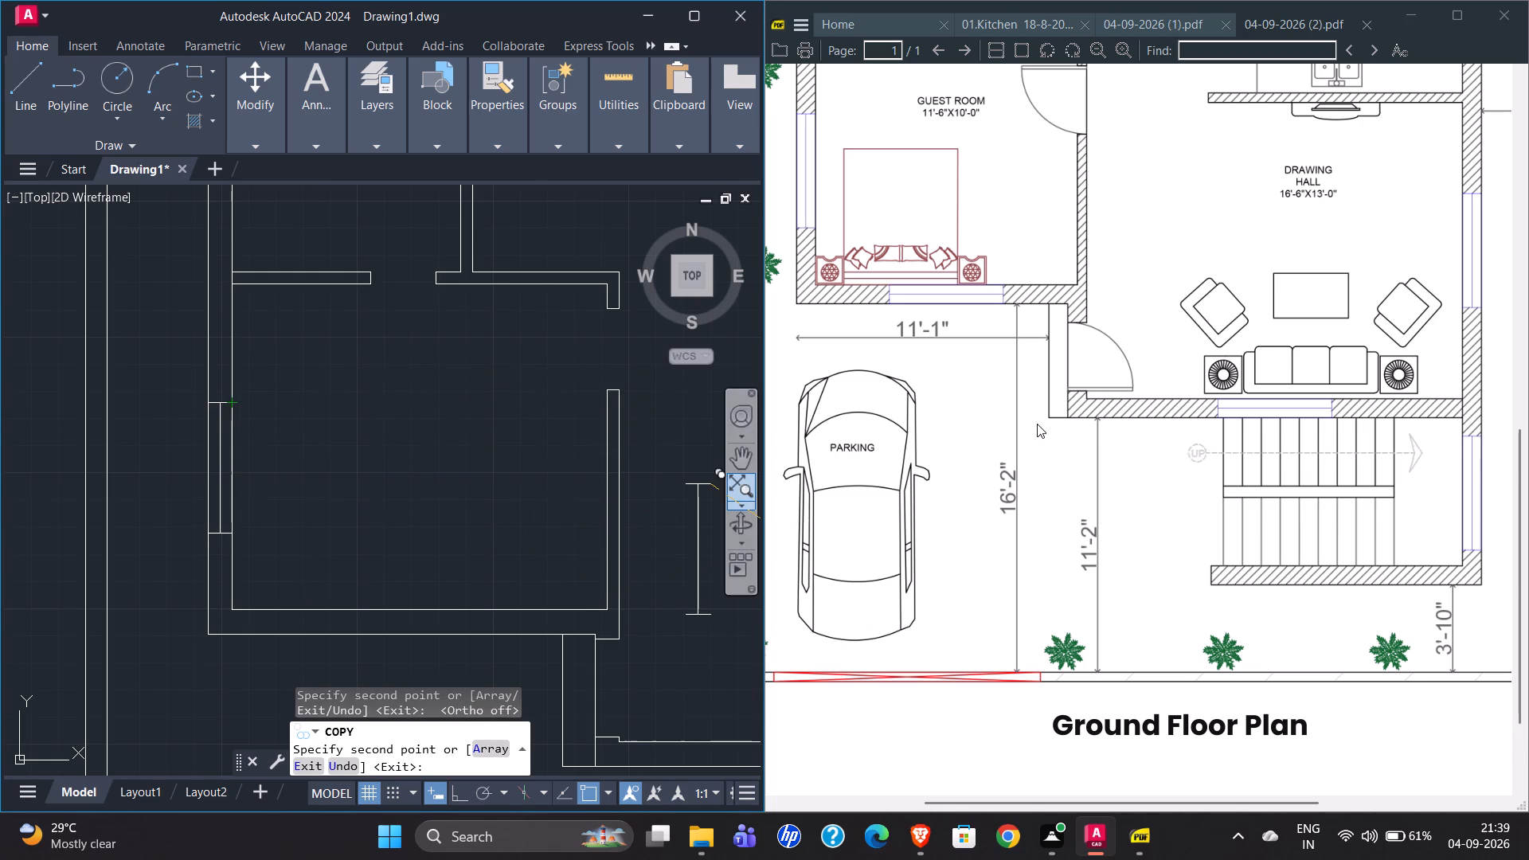
# Examine the reference plan's windows against the drawing to find those still to place, and end the copying.
pyautogui.scroll(11, 1037, 424)
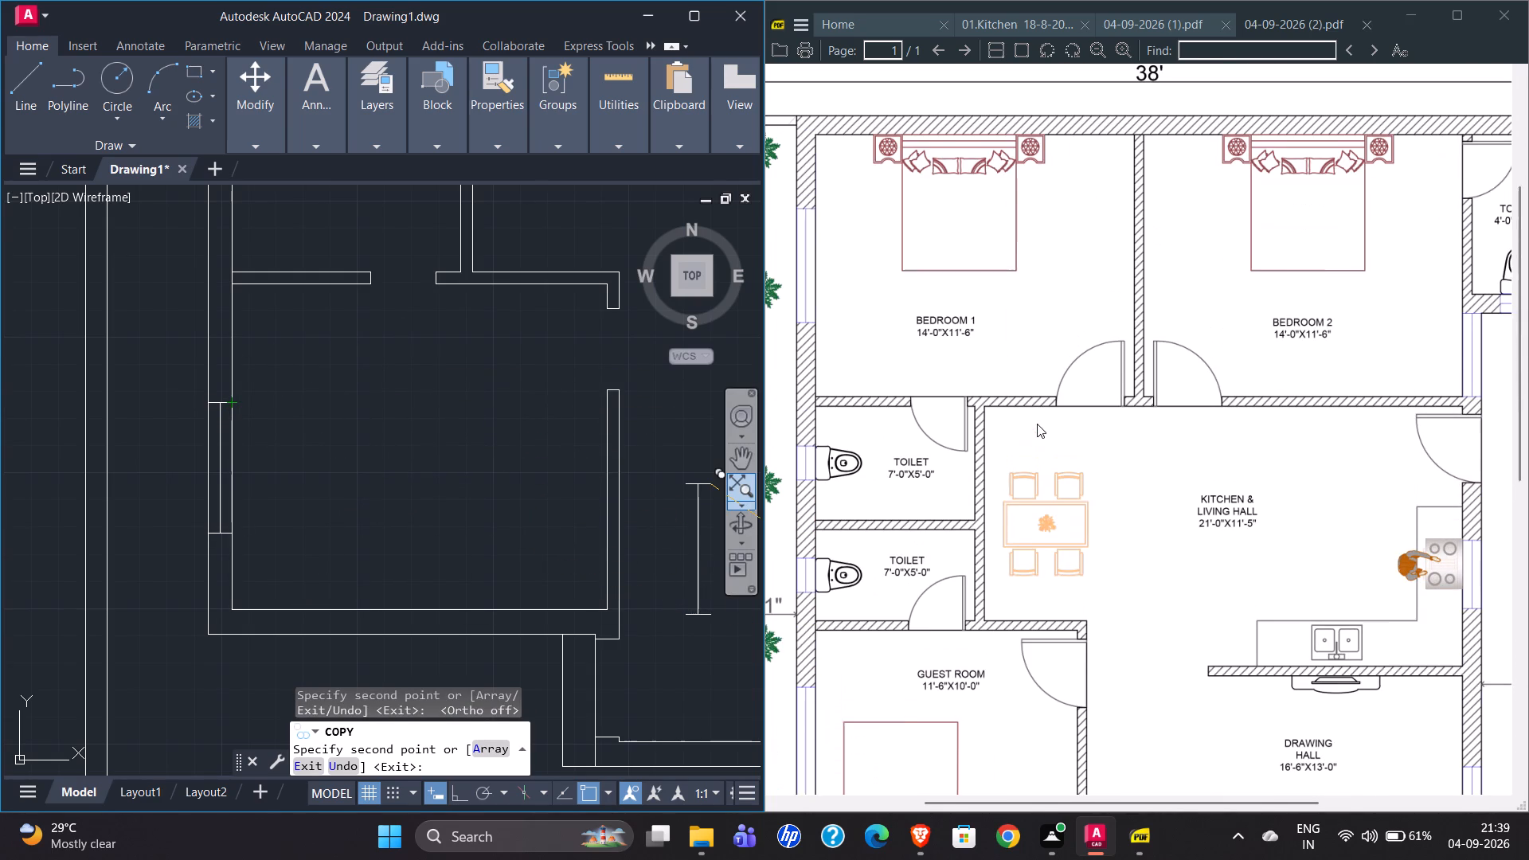
pyautogui.scroll(2, 1037, 424)
pyautogui.scroll(-1, 385, 561)
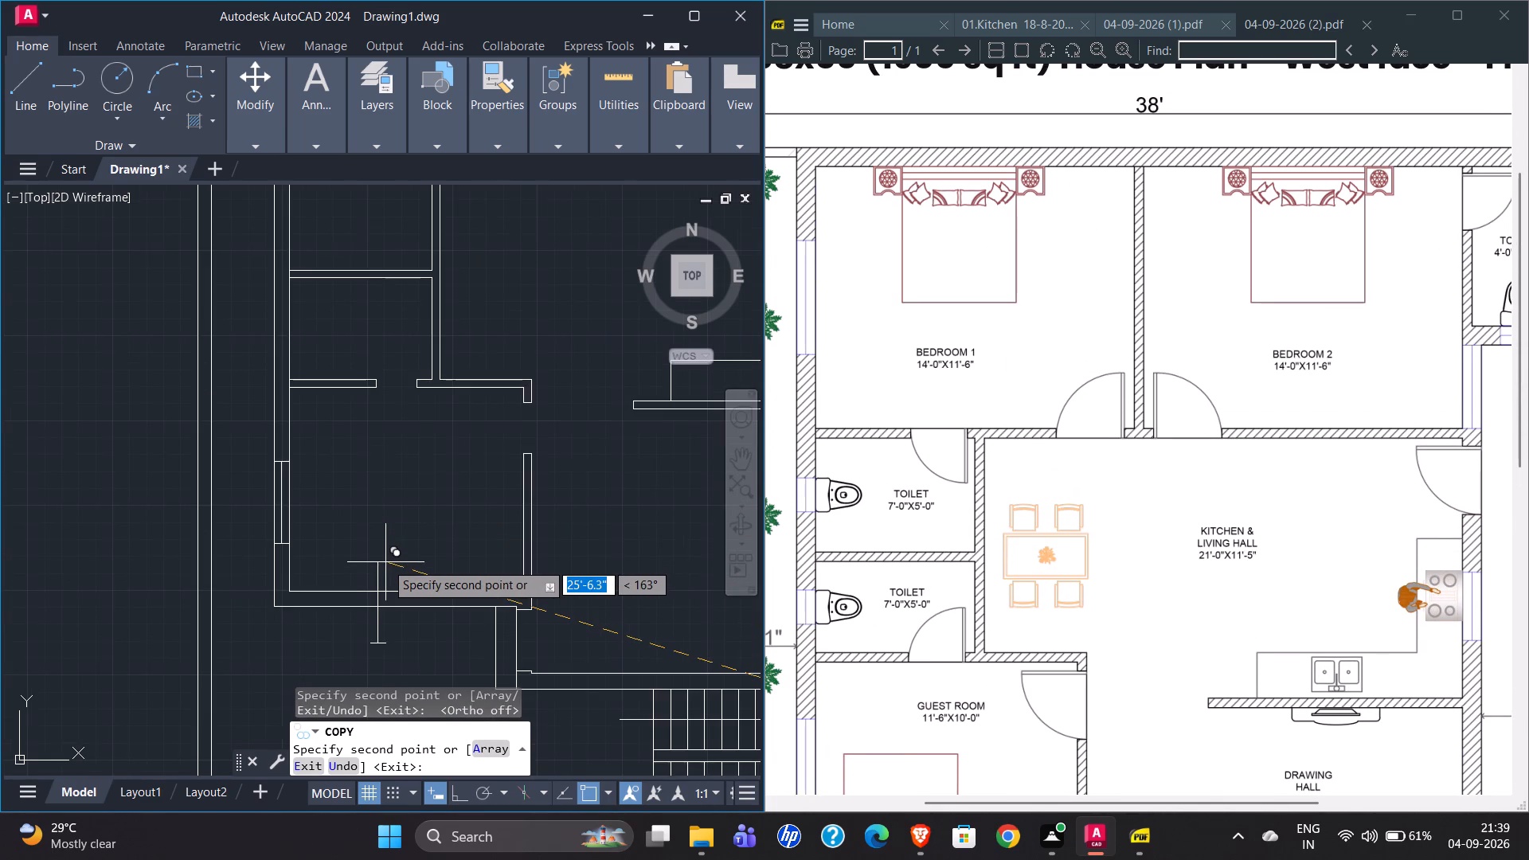
pyautogui.scroll(-1, 385, 562)
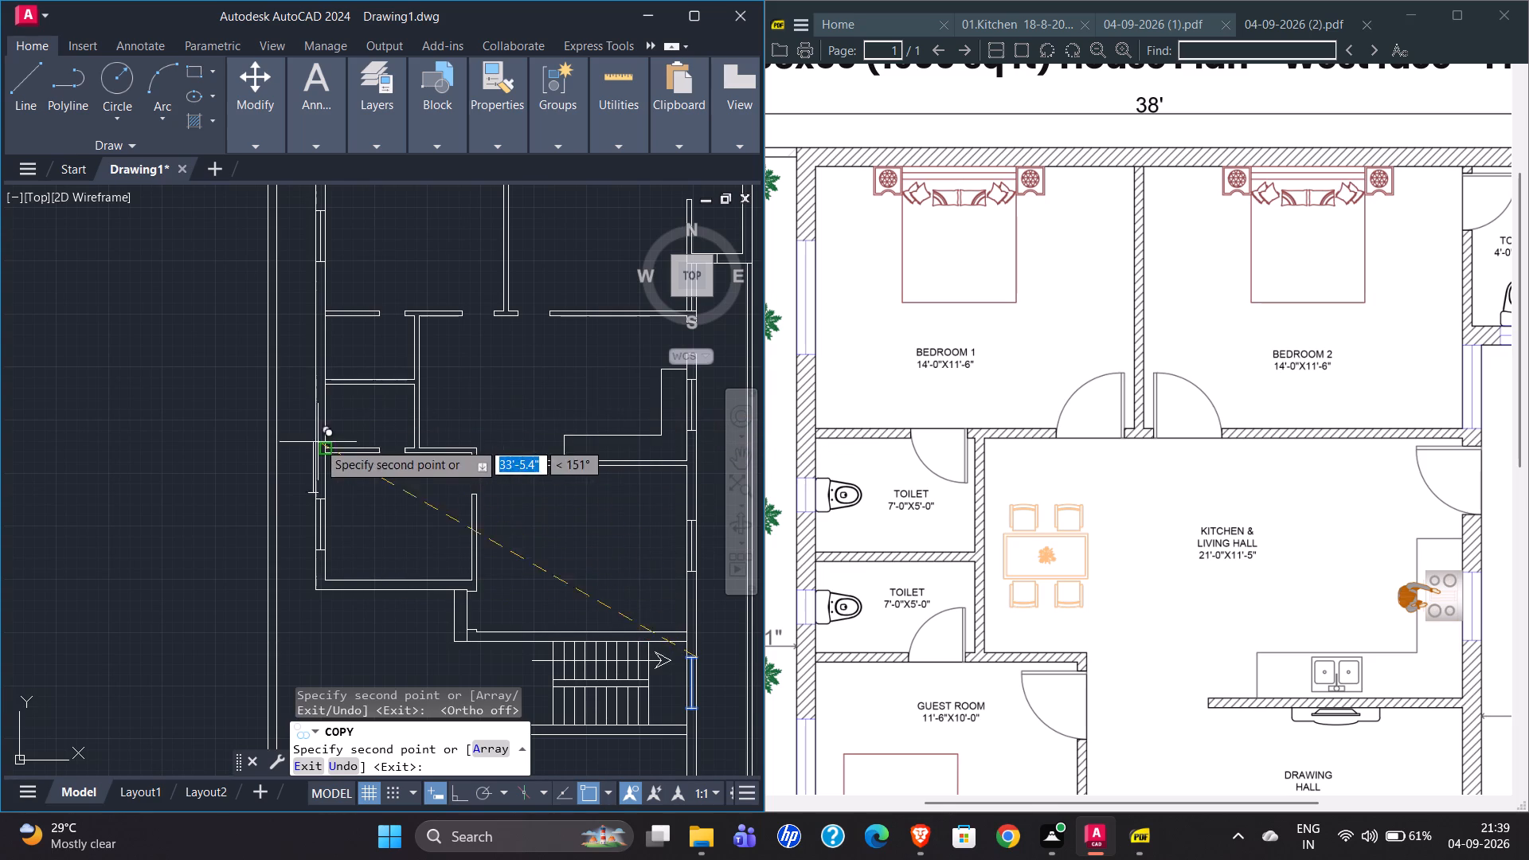
pyautogui.scroll(-1, 269, 444)
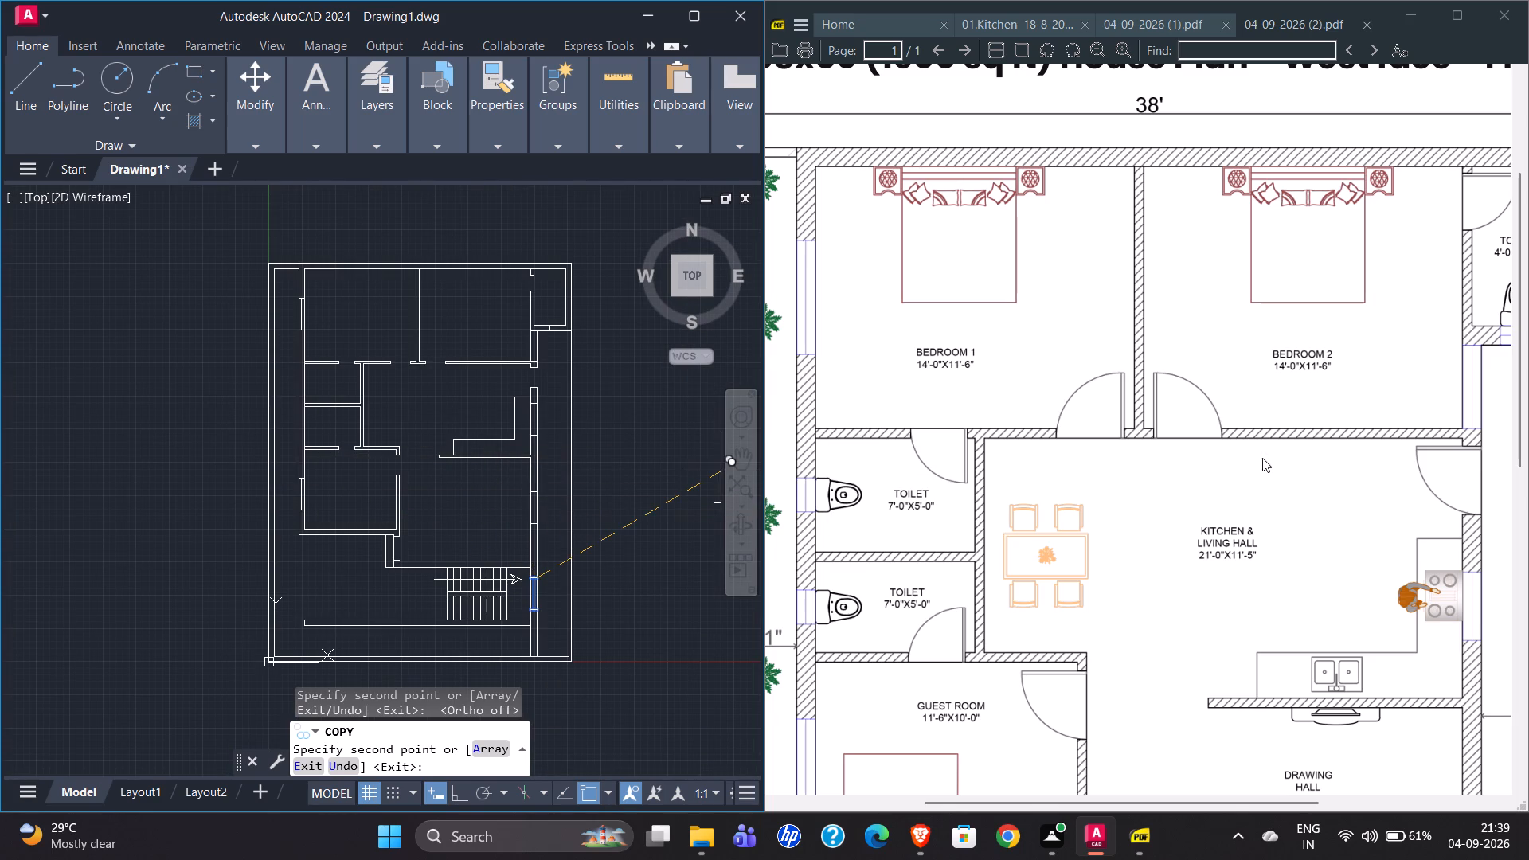
pyautogui.scroll(-6, 1257, 458)
pyautogui.scroll(2, 1250, 456)
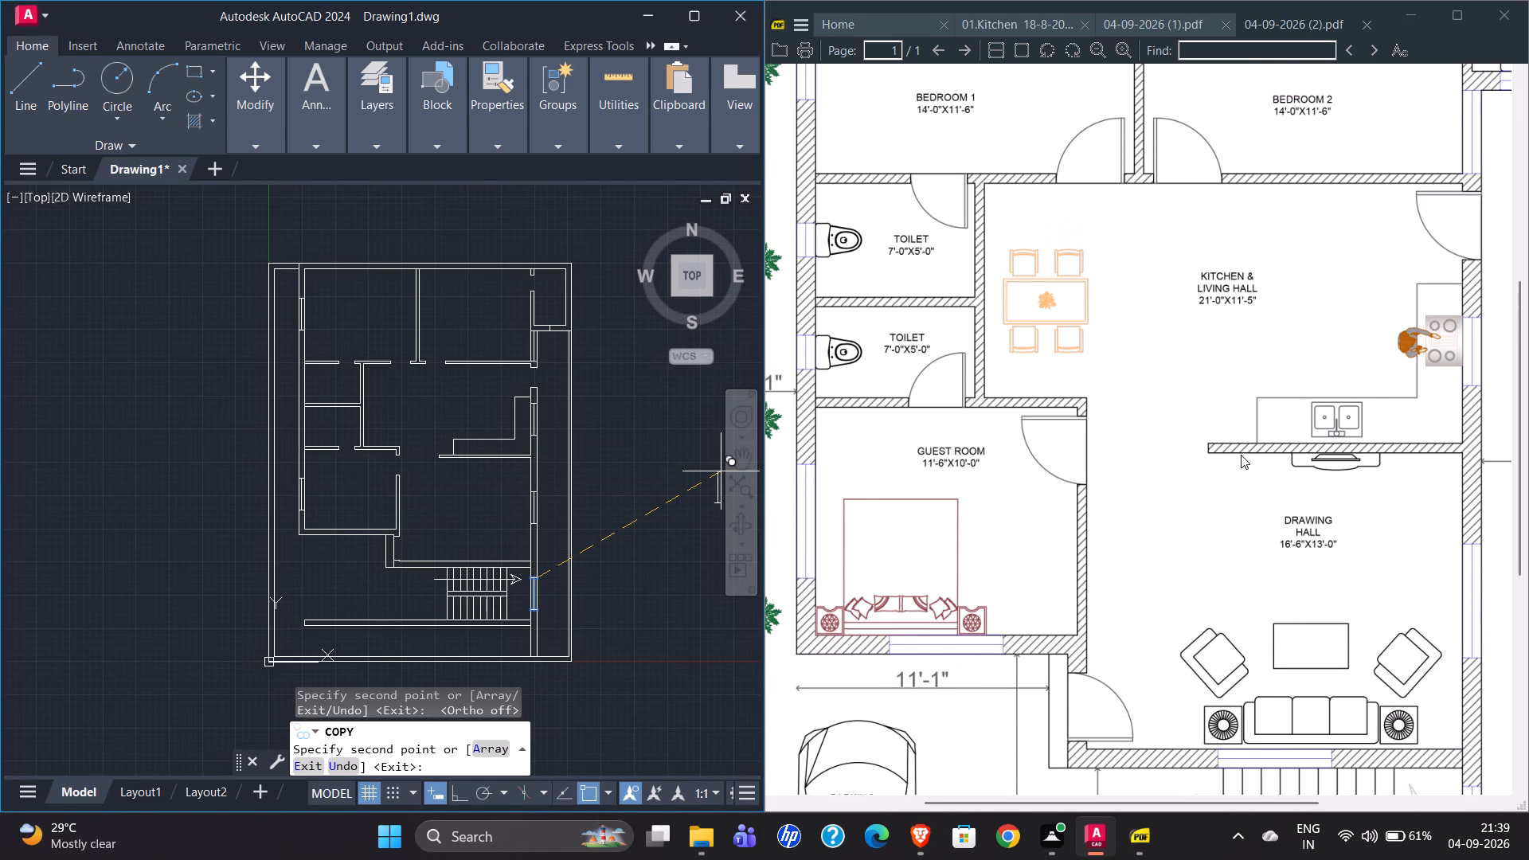
pyautogui.scroll(7, 1241, 455)
pyautogui.scroll(-8, 1241, 455)
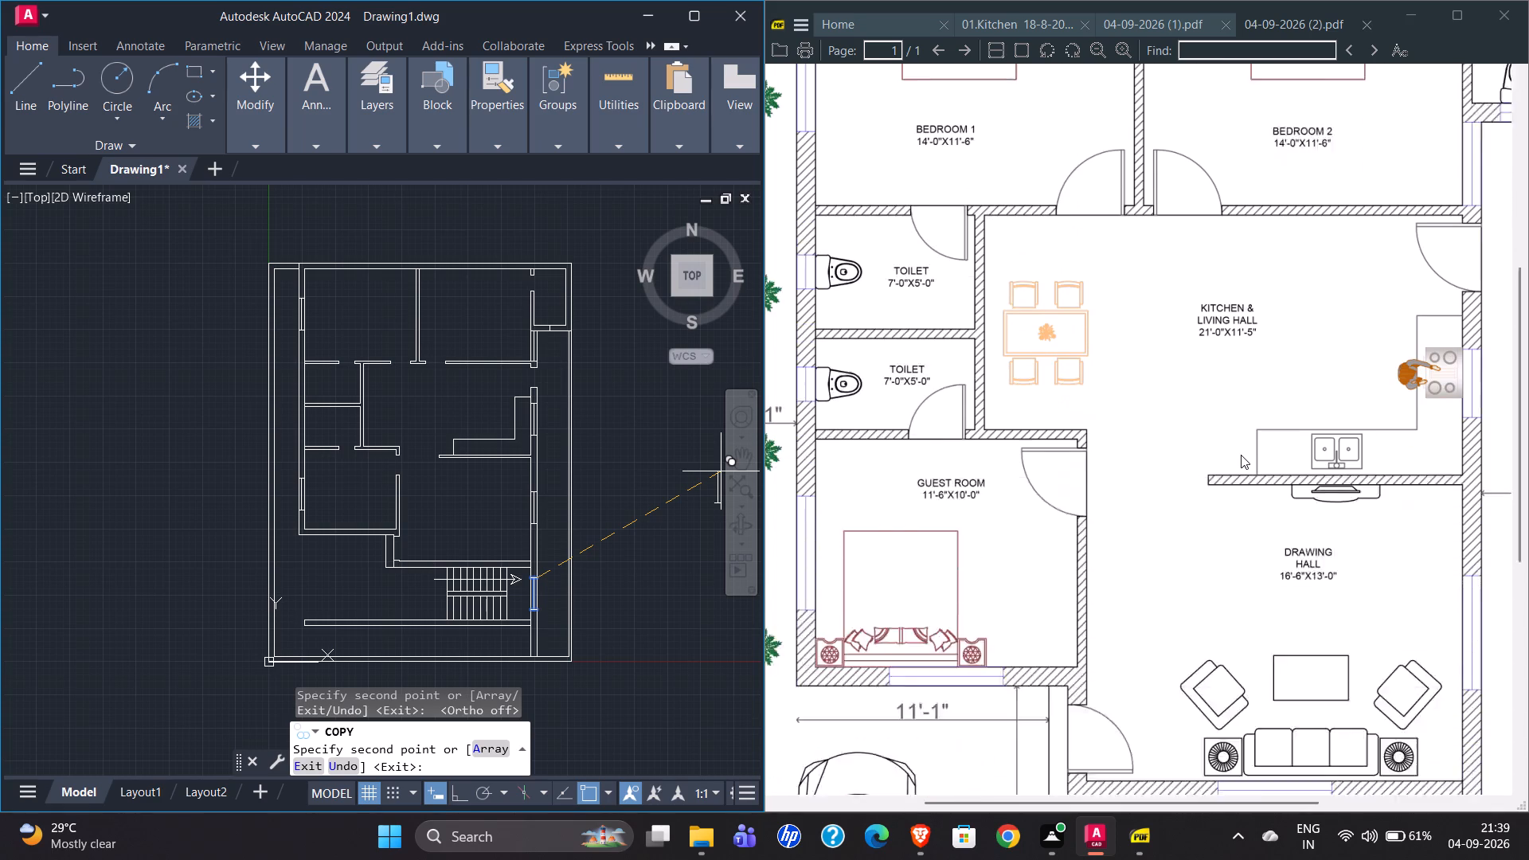
pyautogui.scroll(-5, 1241, 455)
pyautogui.scroll(2, 1241, 455)
pyautogui.scroll(-1, 1241, 455)
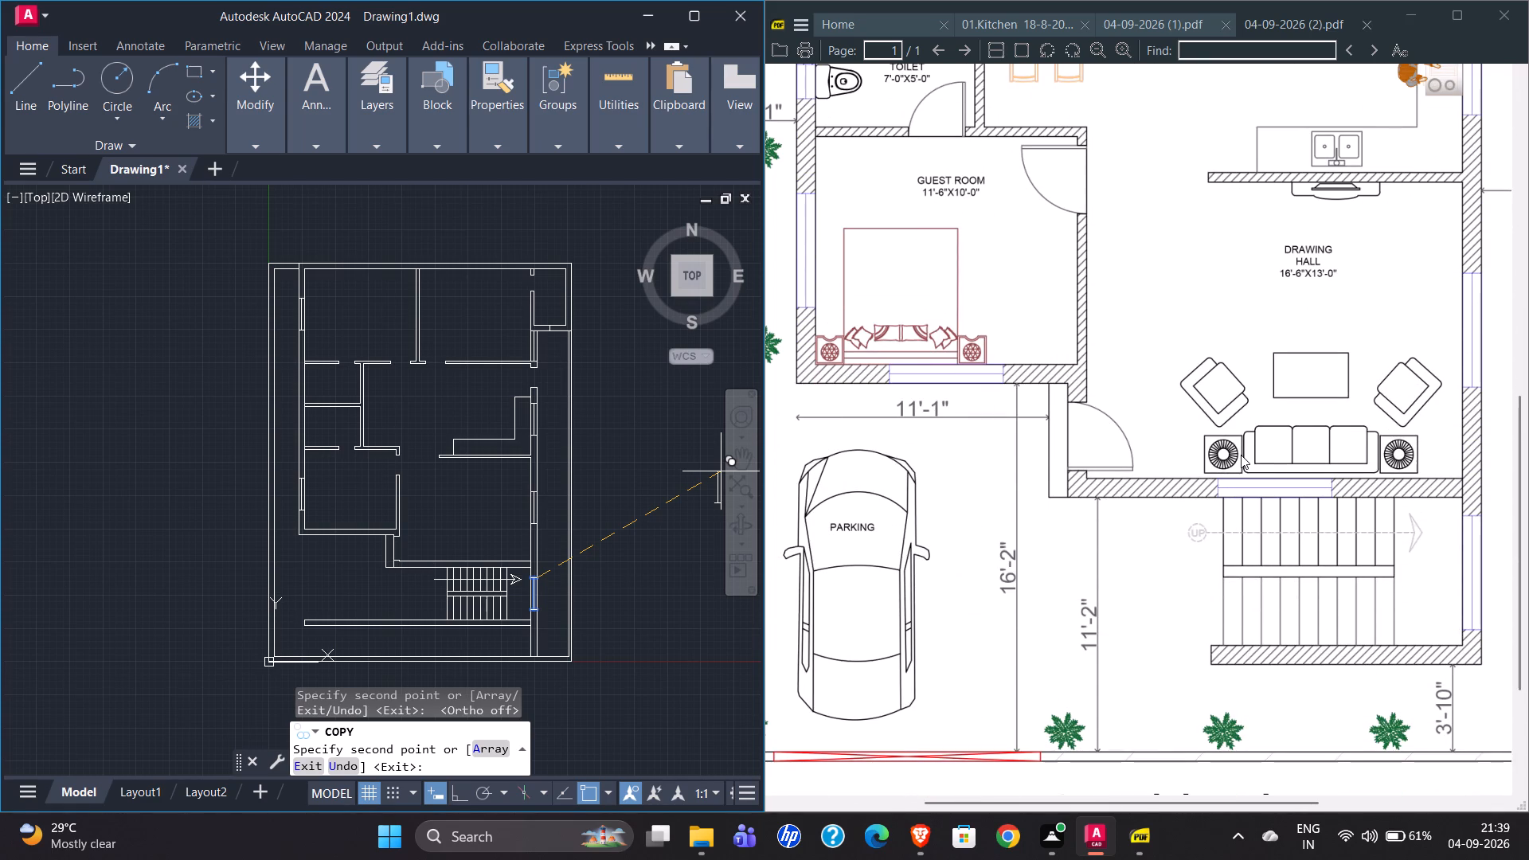
pyautogui.scroll(-1, 1241, 455)
pyautogui.scroll(1, 1241, 455)
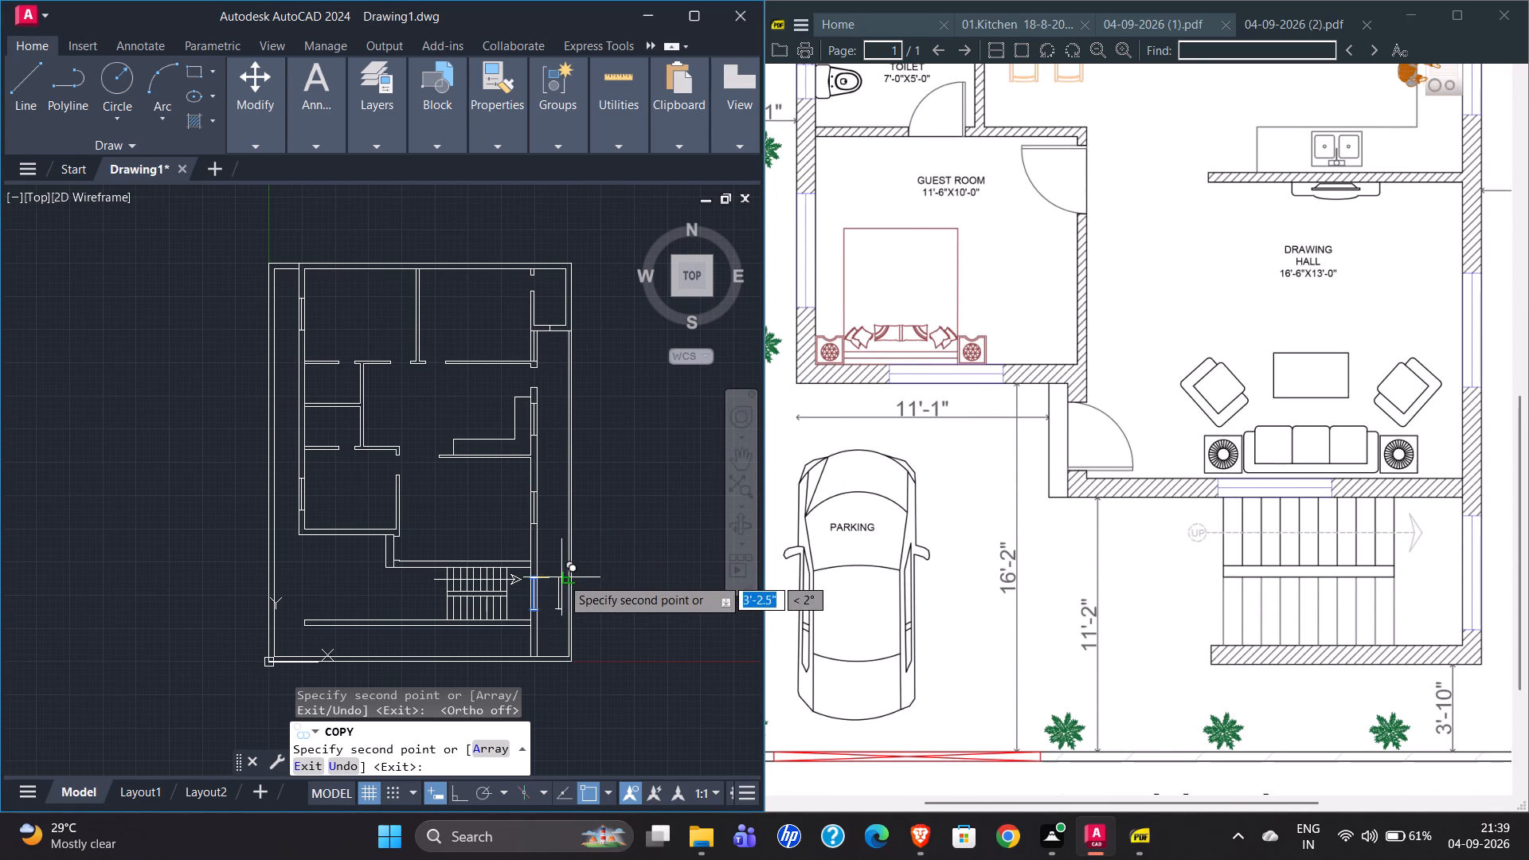
pyautogui.scroll(4, 543, 587)
pyautogui.press('Escape')
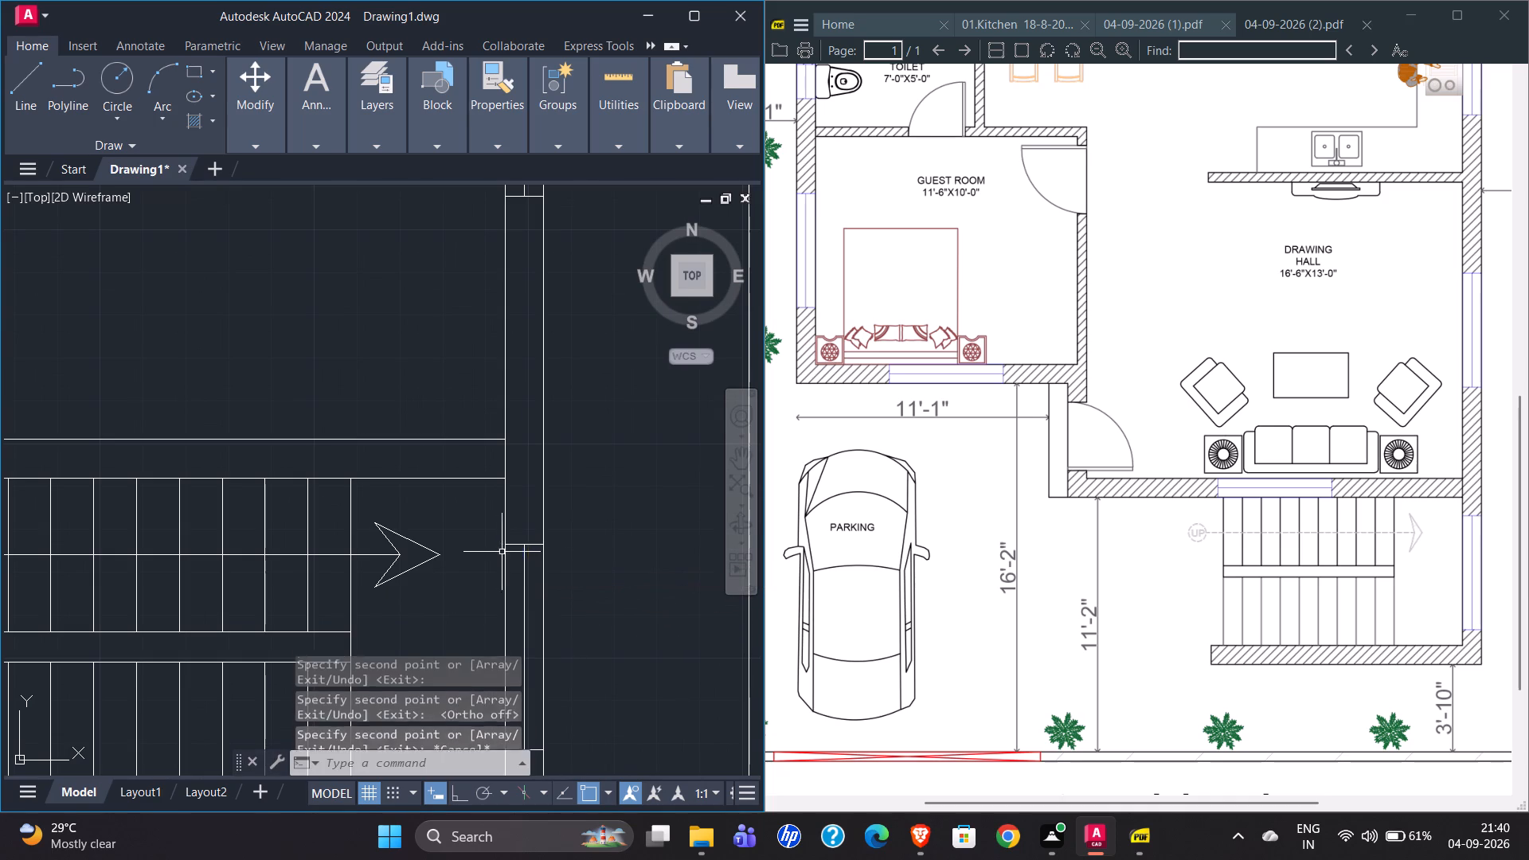
# Draw a short vertical line across the drawing hall's south wall, just west of the first stair riser.
pyautogui.scroll(-1, 611, 535)
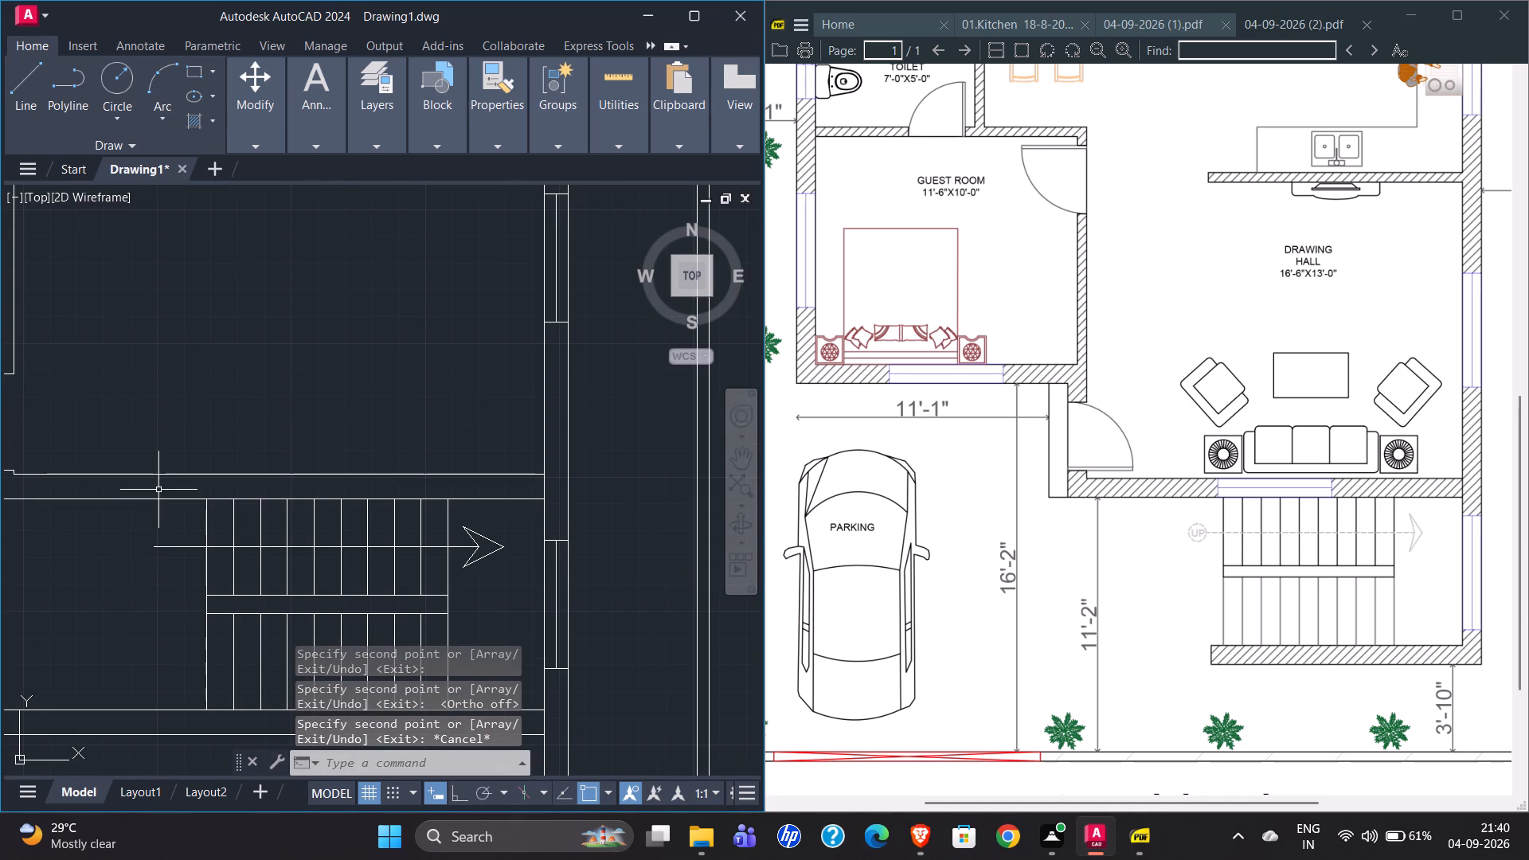
pyautogui.scroll(1, 201, 474)
pyautogui.click(37, 74)
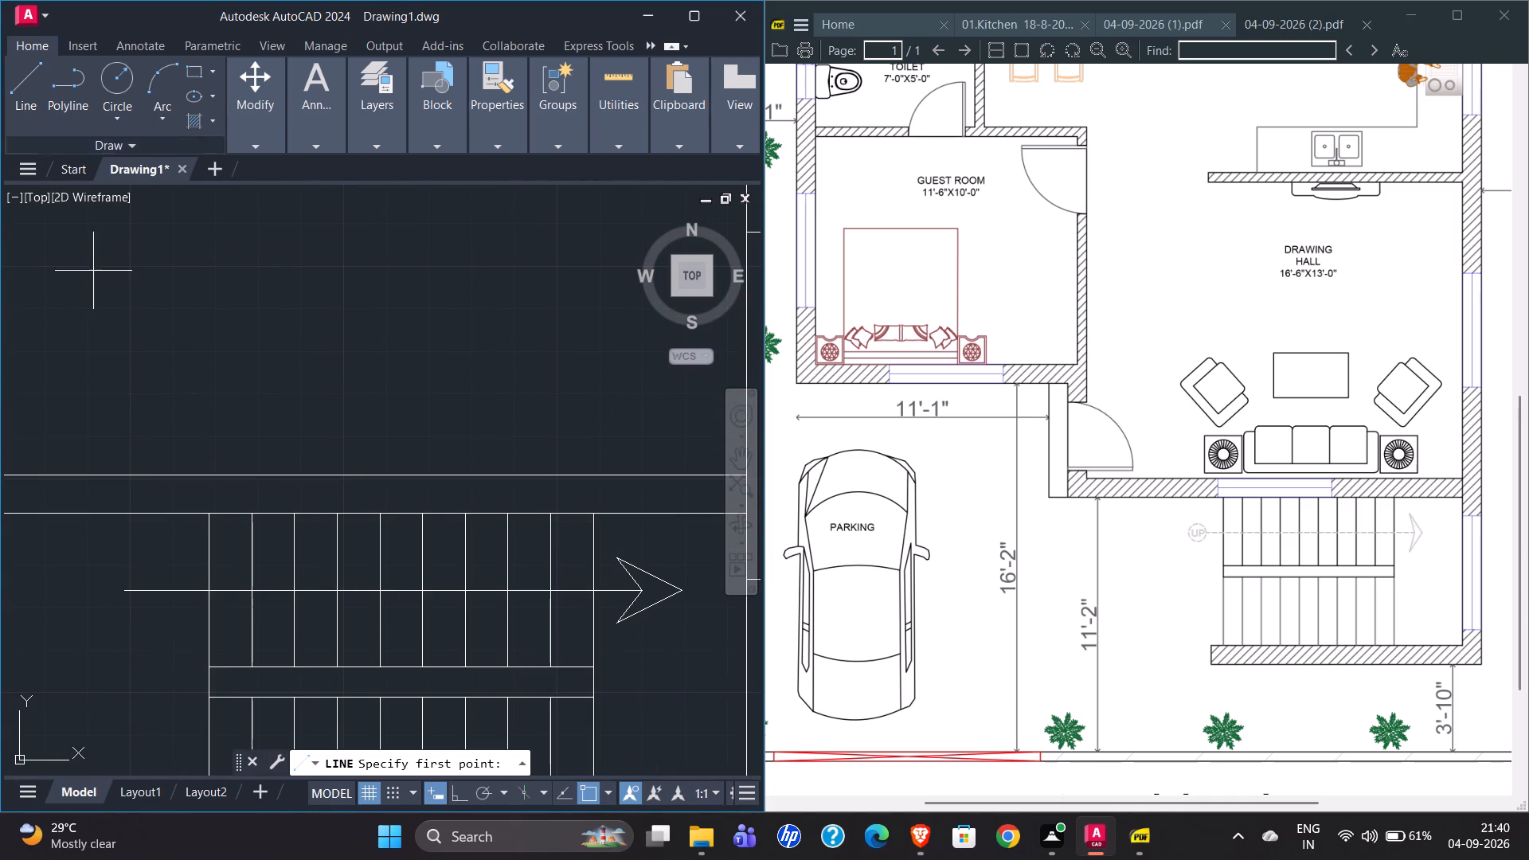
pyautogui.click(197, 519)
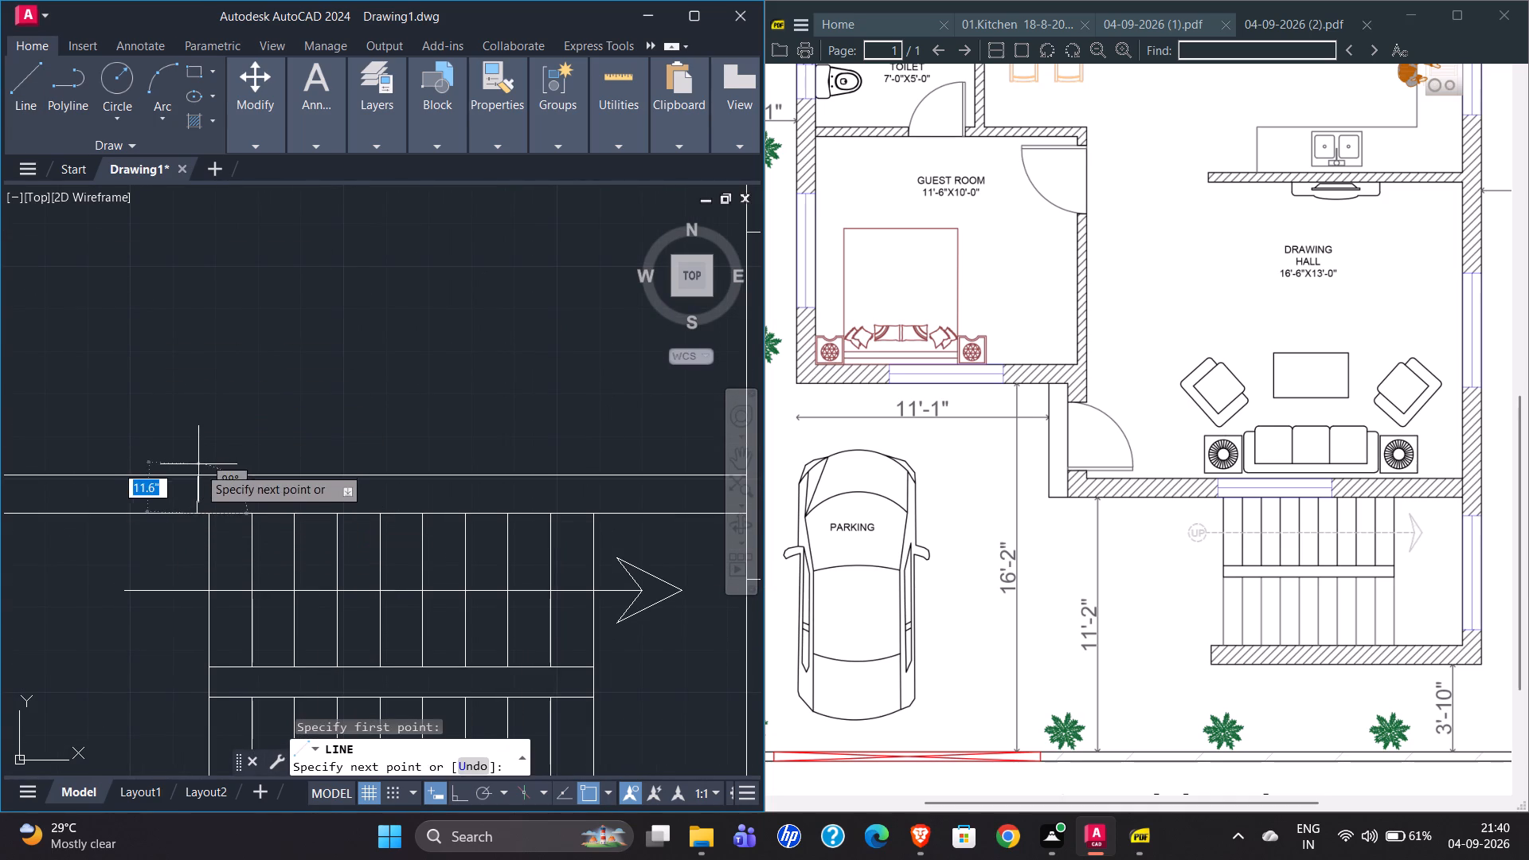
pyautogui.click(197, 475)
pyautogui.press('Escape')
# Offset the short line across the drawing hall's south wall 4' to the east.
pyautogui.click(197, 492)
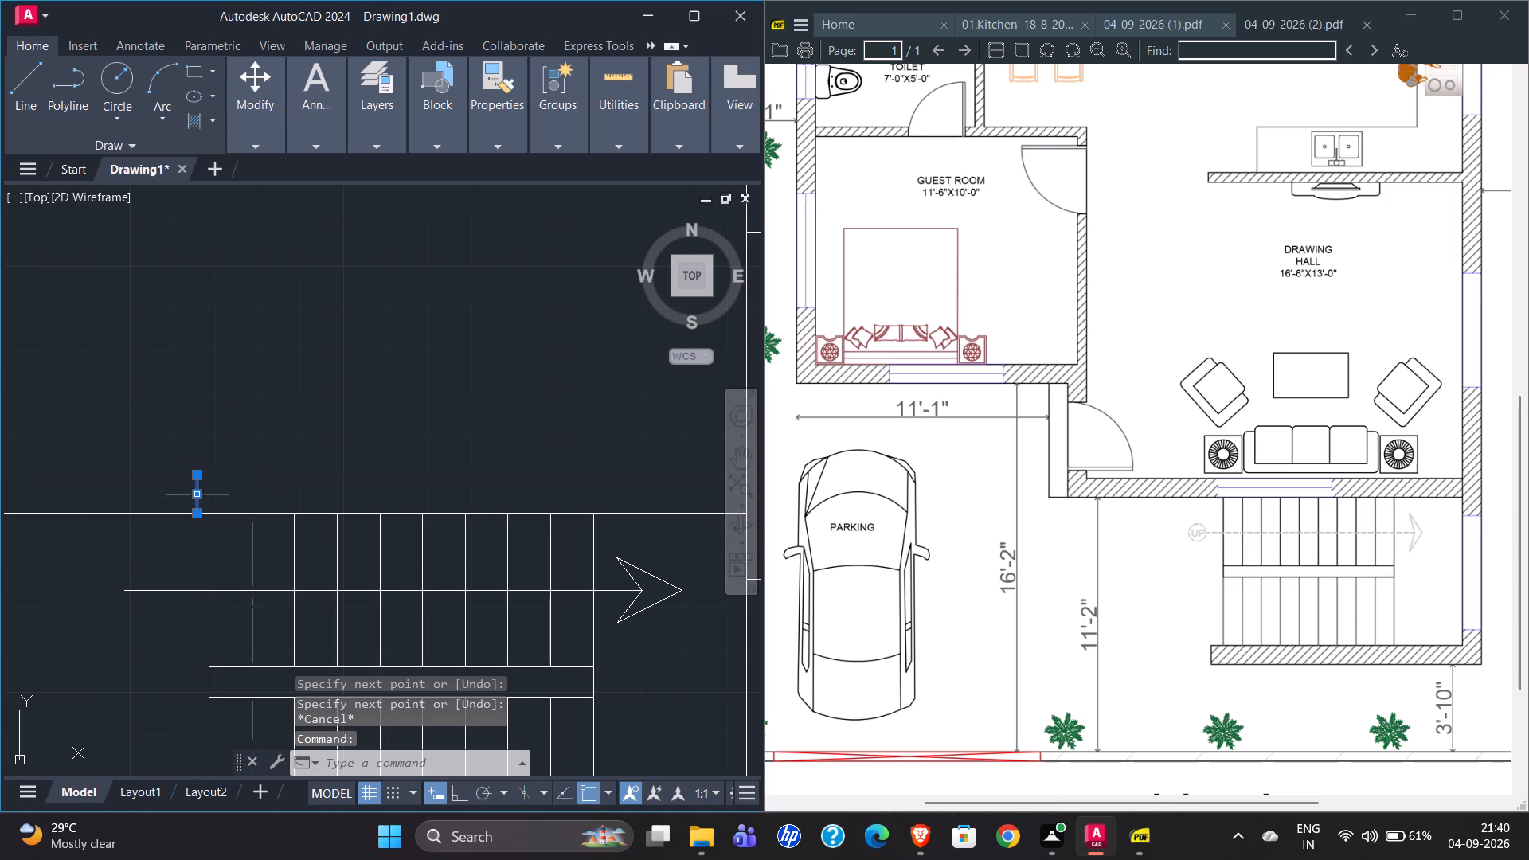
pyautogui.press('o')
pyautogui.press('Return')
pyautogui.write("4'")
pyautogui.press('Return')
pyautogui.click(520, 479)
pyautogui.press('Escape')
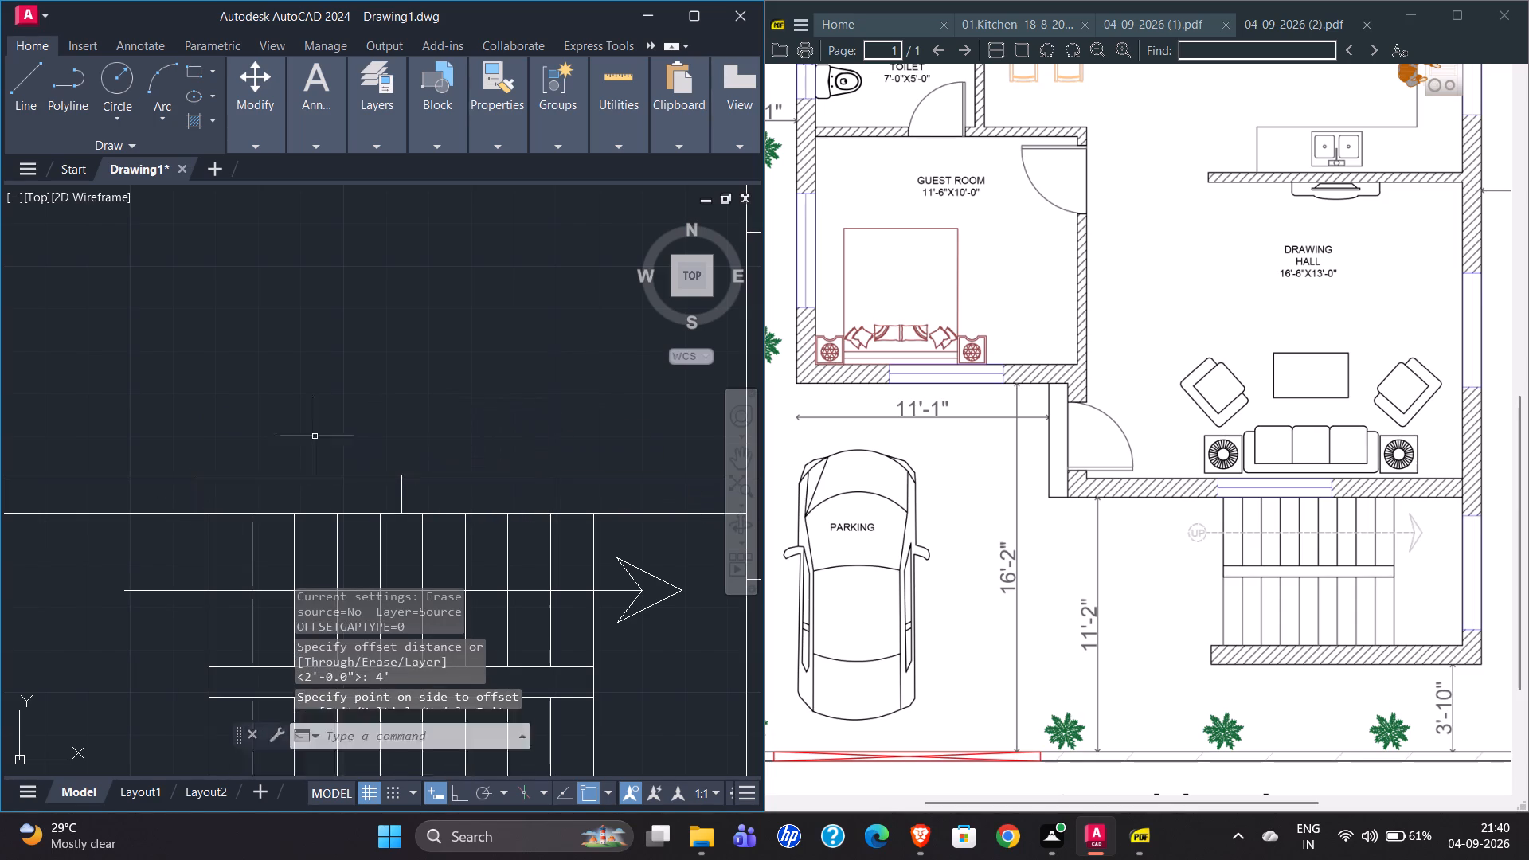
# Draw a horizontal window centre line in the south wall between the midpoints of the two short lines.
pyautogui.click(41, 100)
pyautogui.click(194, 498)
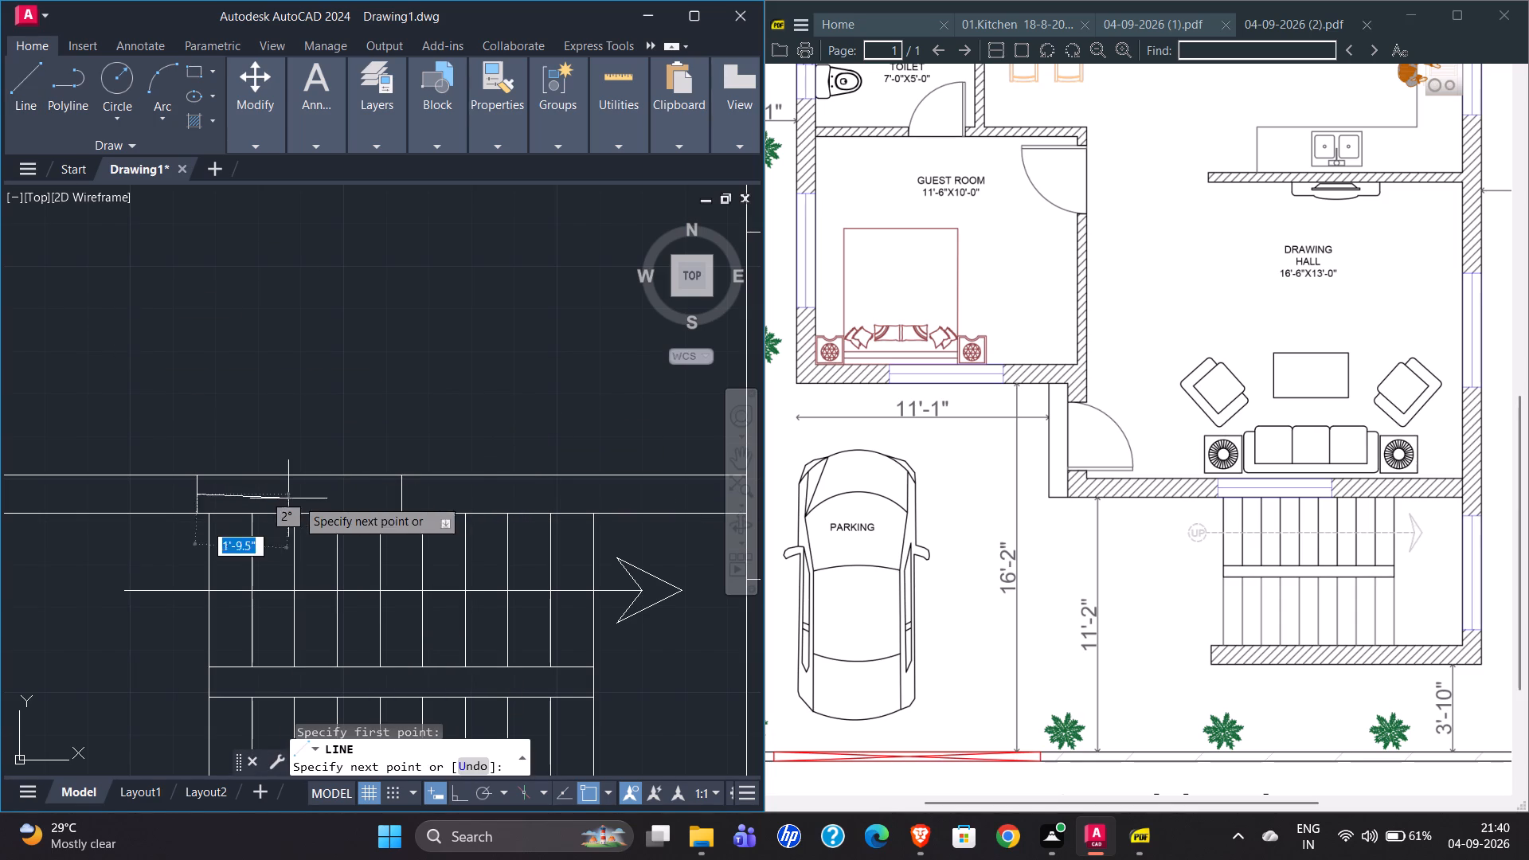
pyautogui.click(402, 496)
pyautogui.press('Escape')
# Copy the drawing hall's new south-wall window into the guest room's south wall.
pyautogui.moveTo(147, 440); pyautogui.dragTo(157, 451)
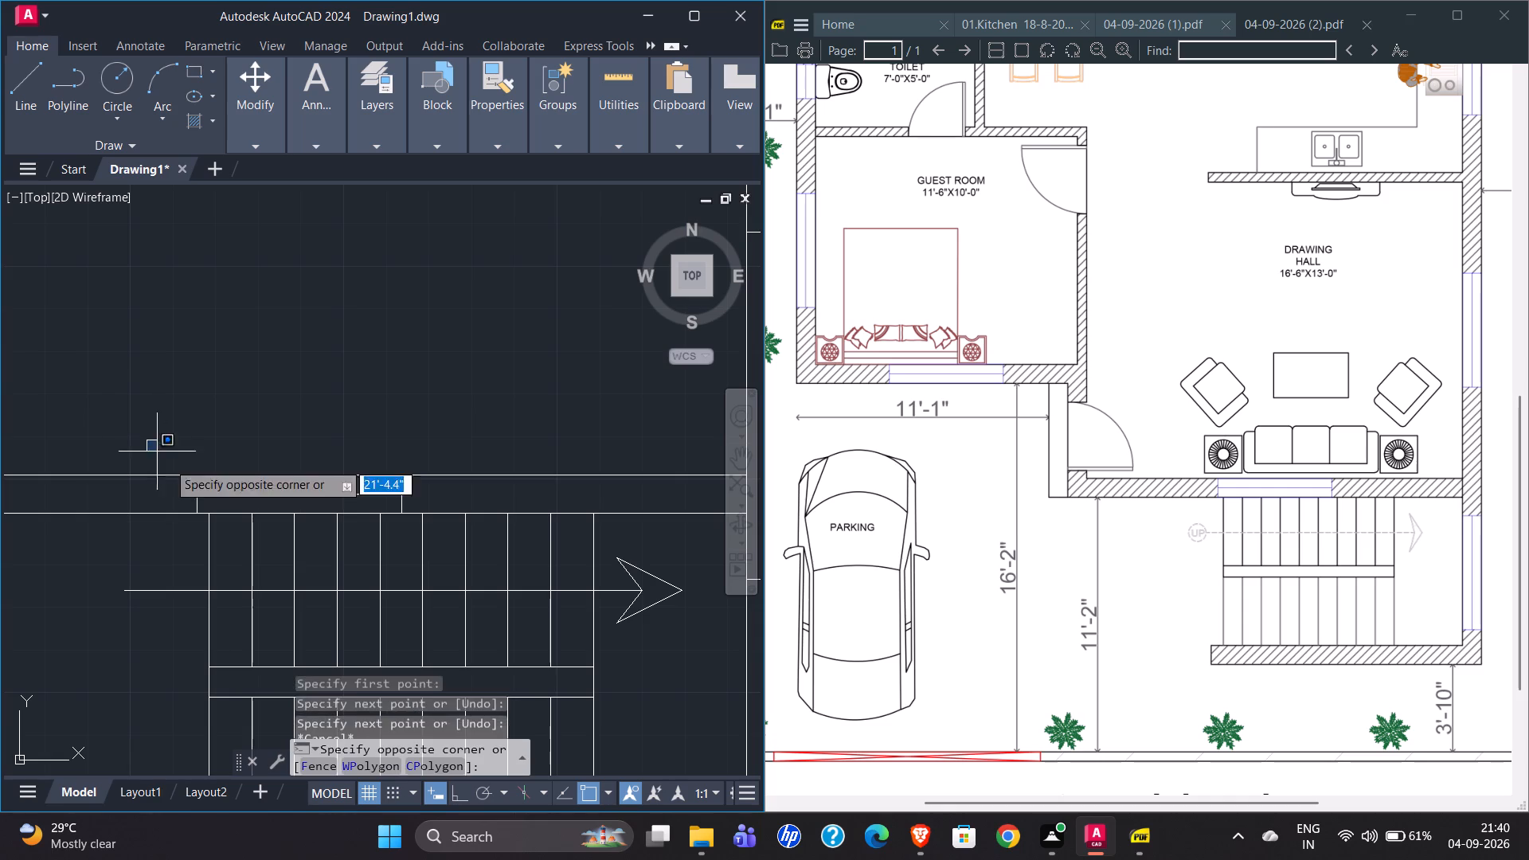
pyautogui.click(412, 516)
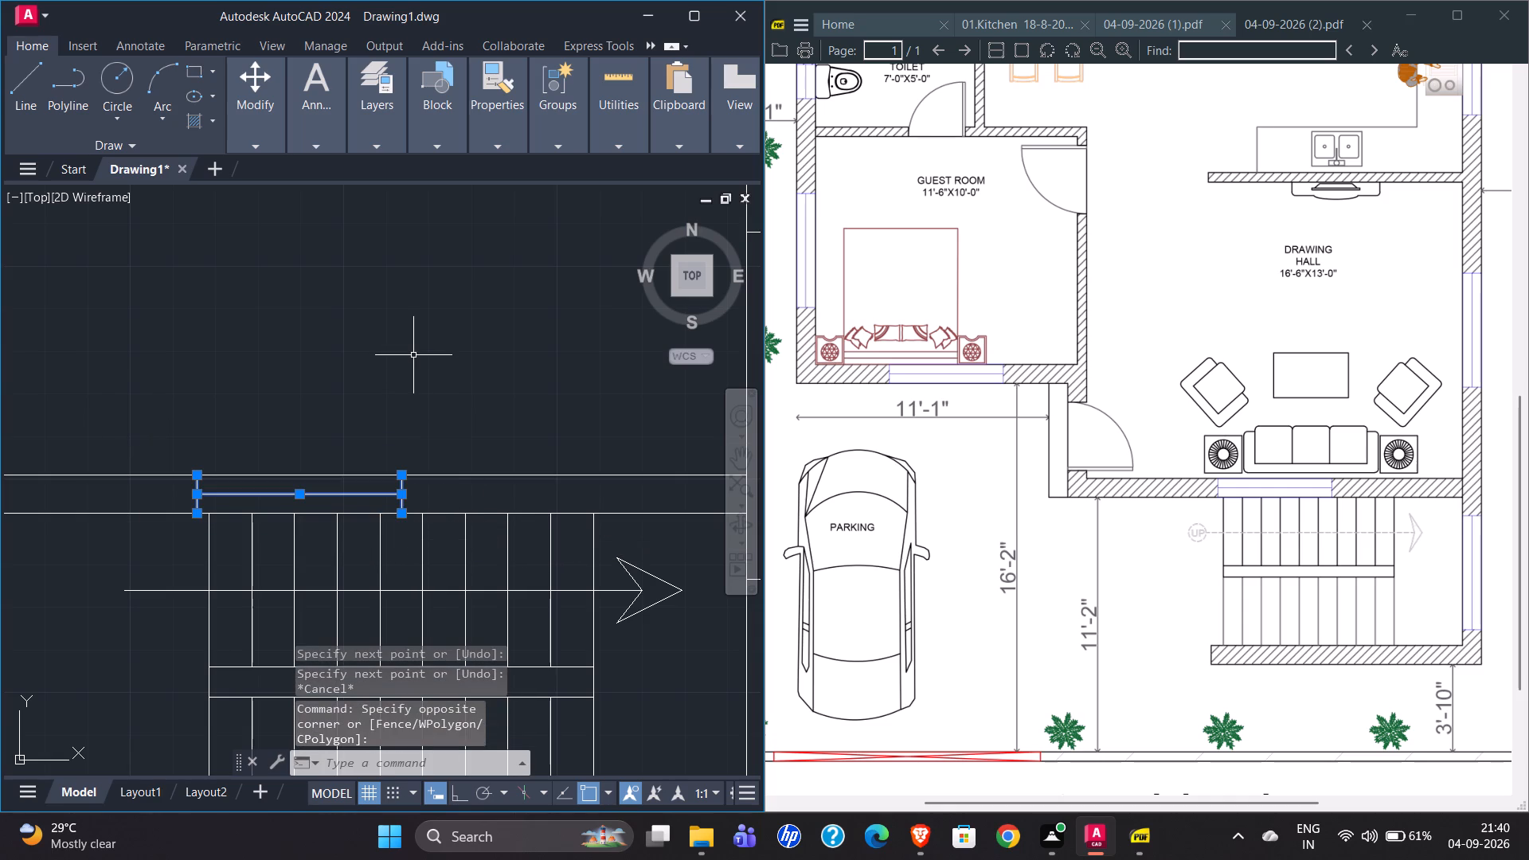
pyautogui.press('c')
pyautogui.press('o')
pyautogui.press('Return')
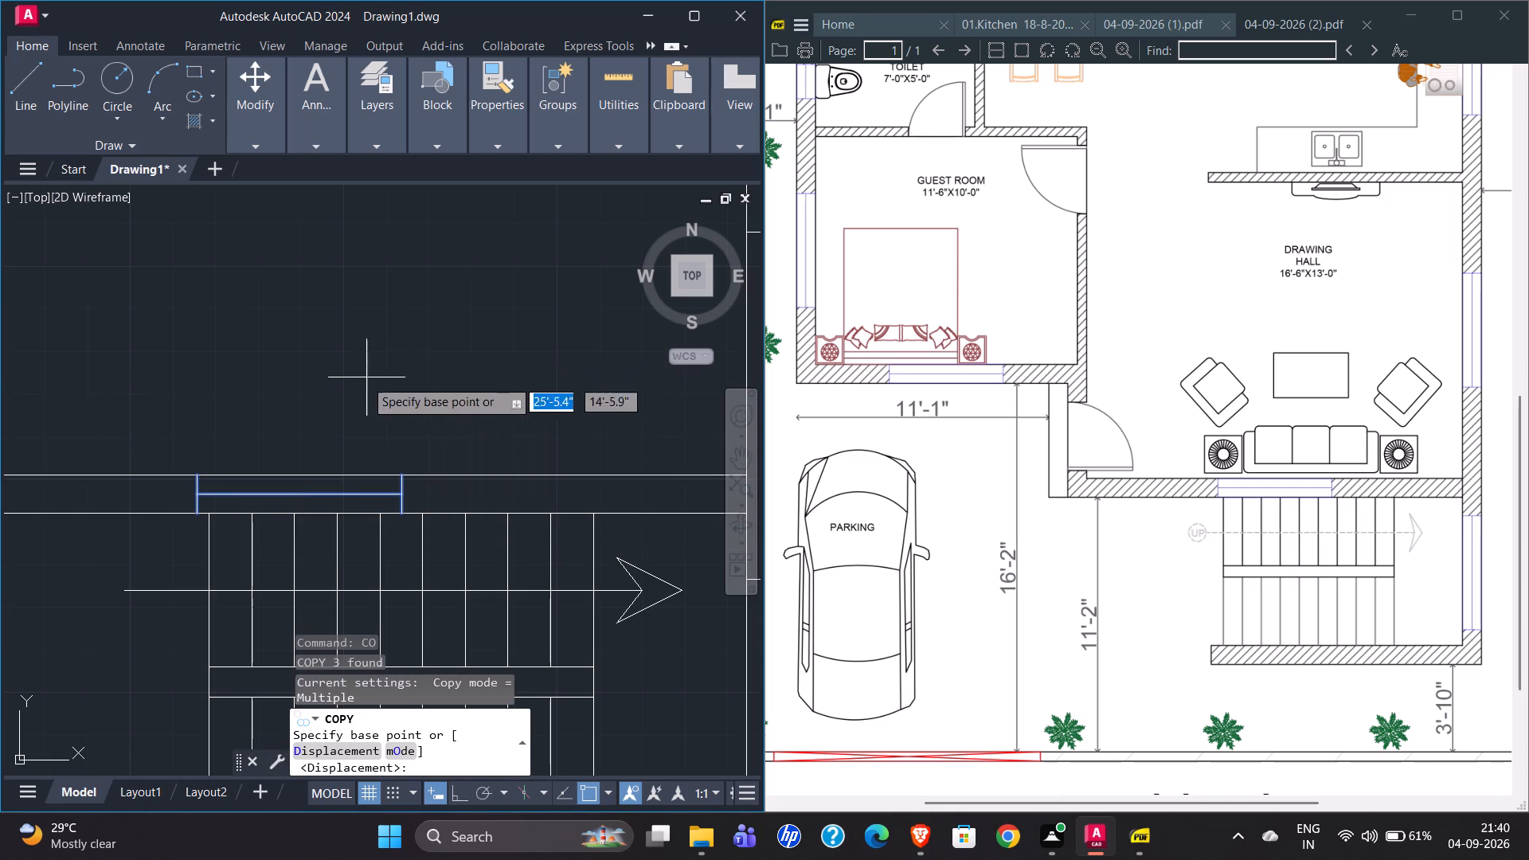
pyautogui.scroll(-1, 384, 498)
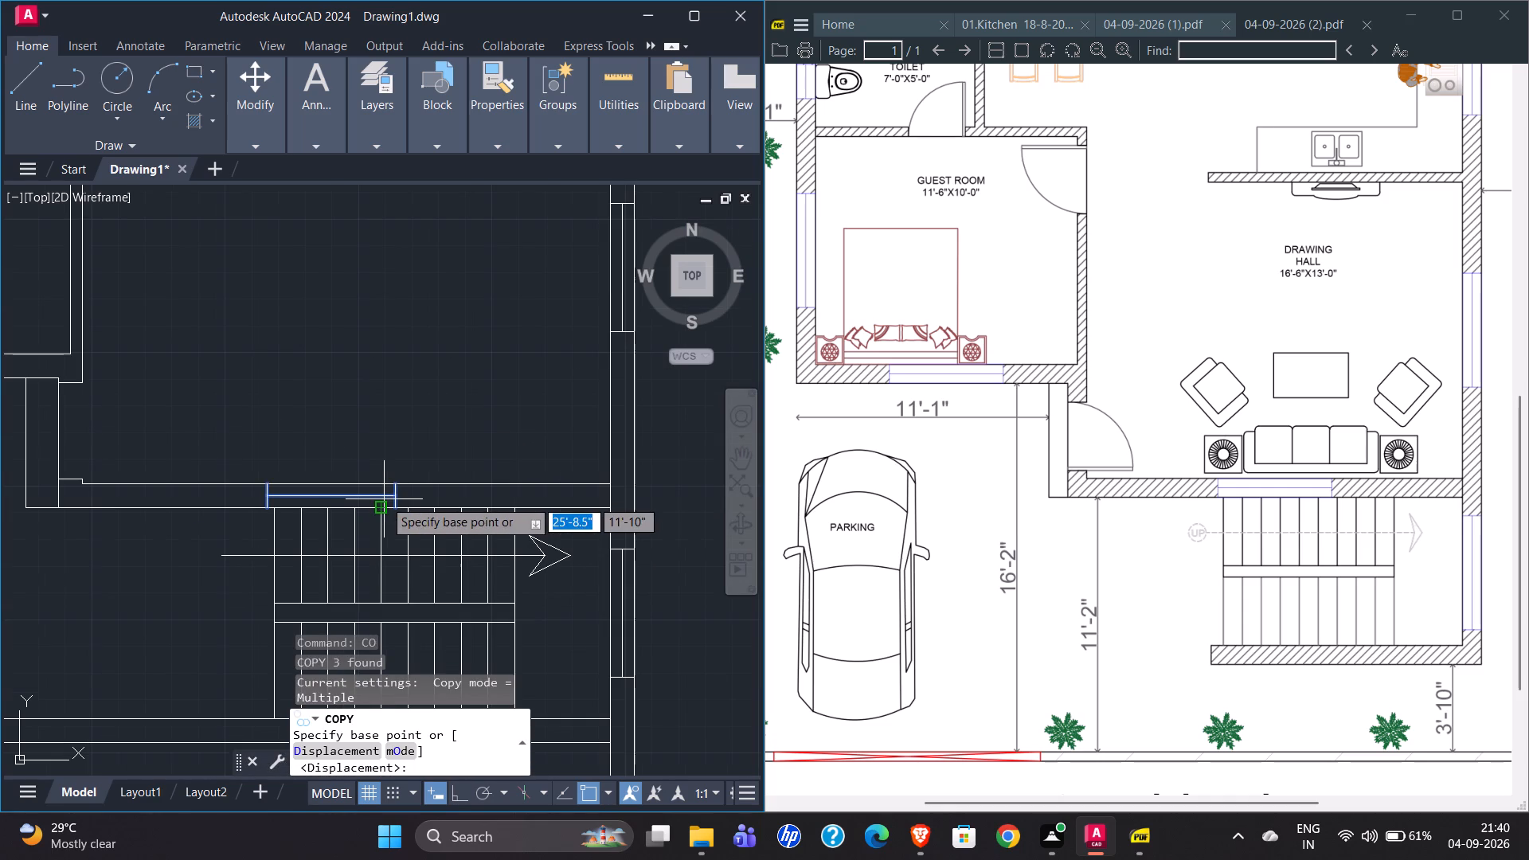
pyautogui.scroll(-1, 424, 606)
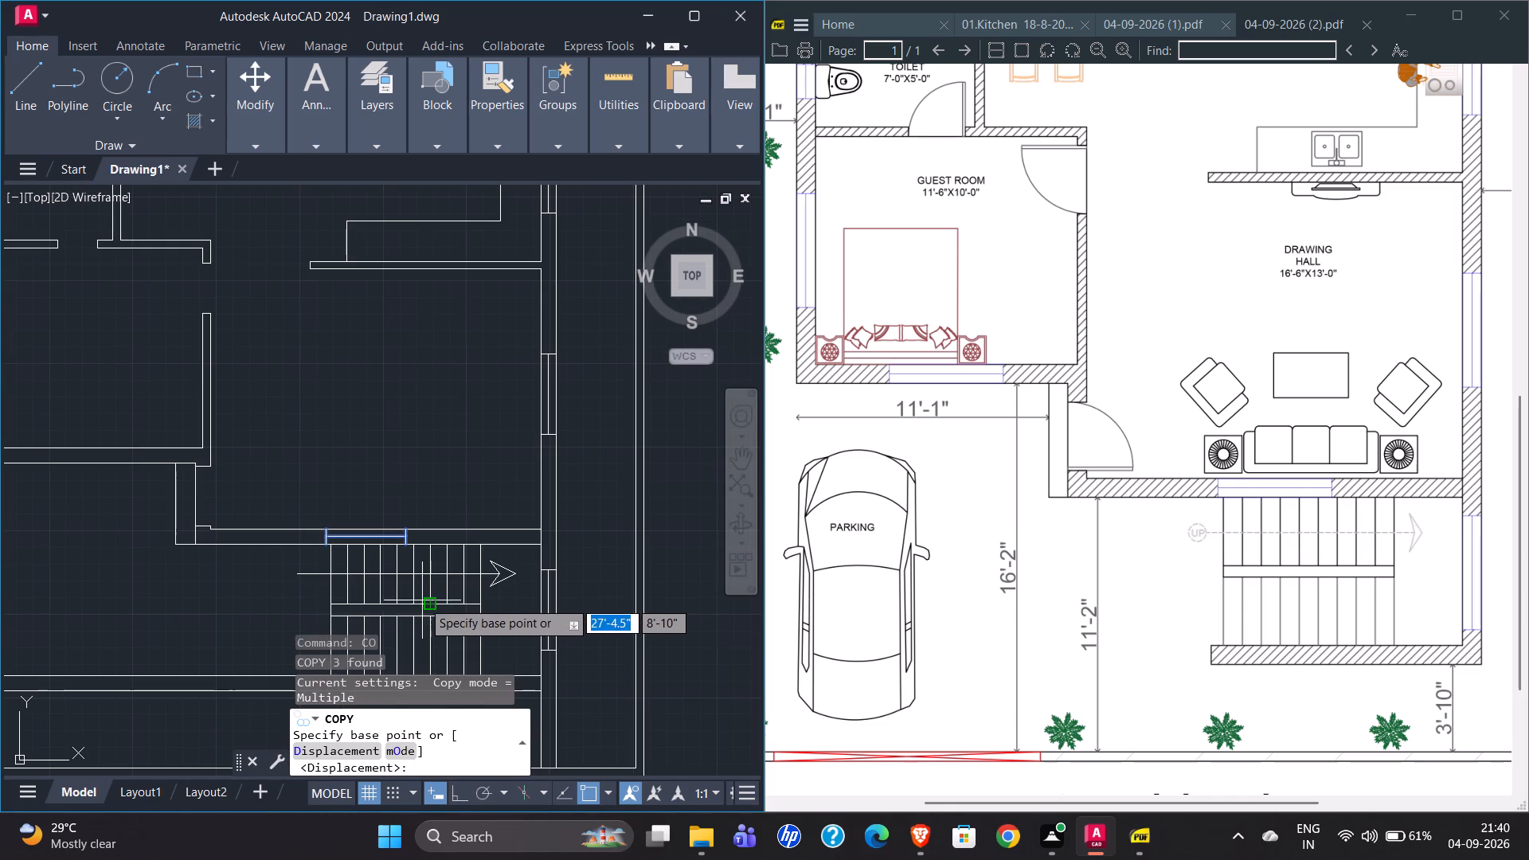
pyautogui.click(409, 531)
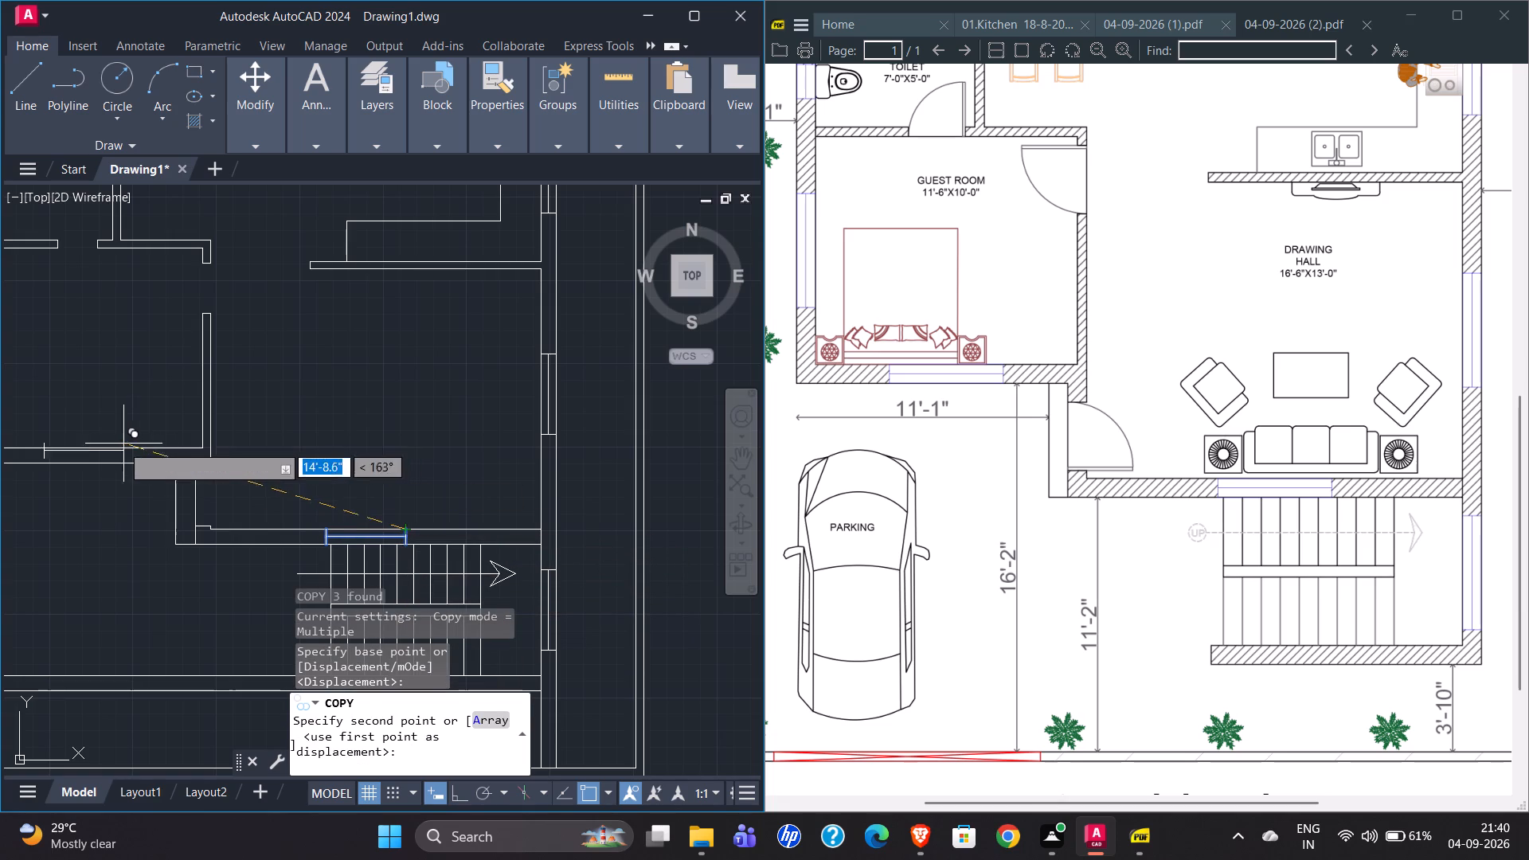
pyautogui.scroll(-1, 228, 466)
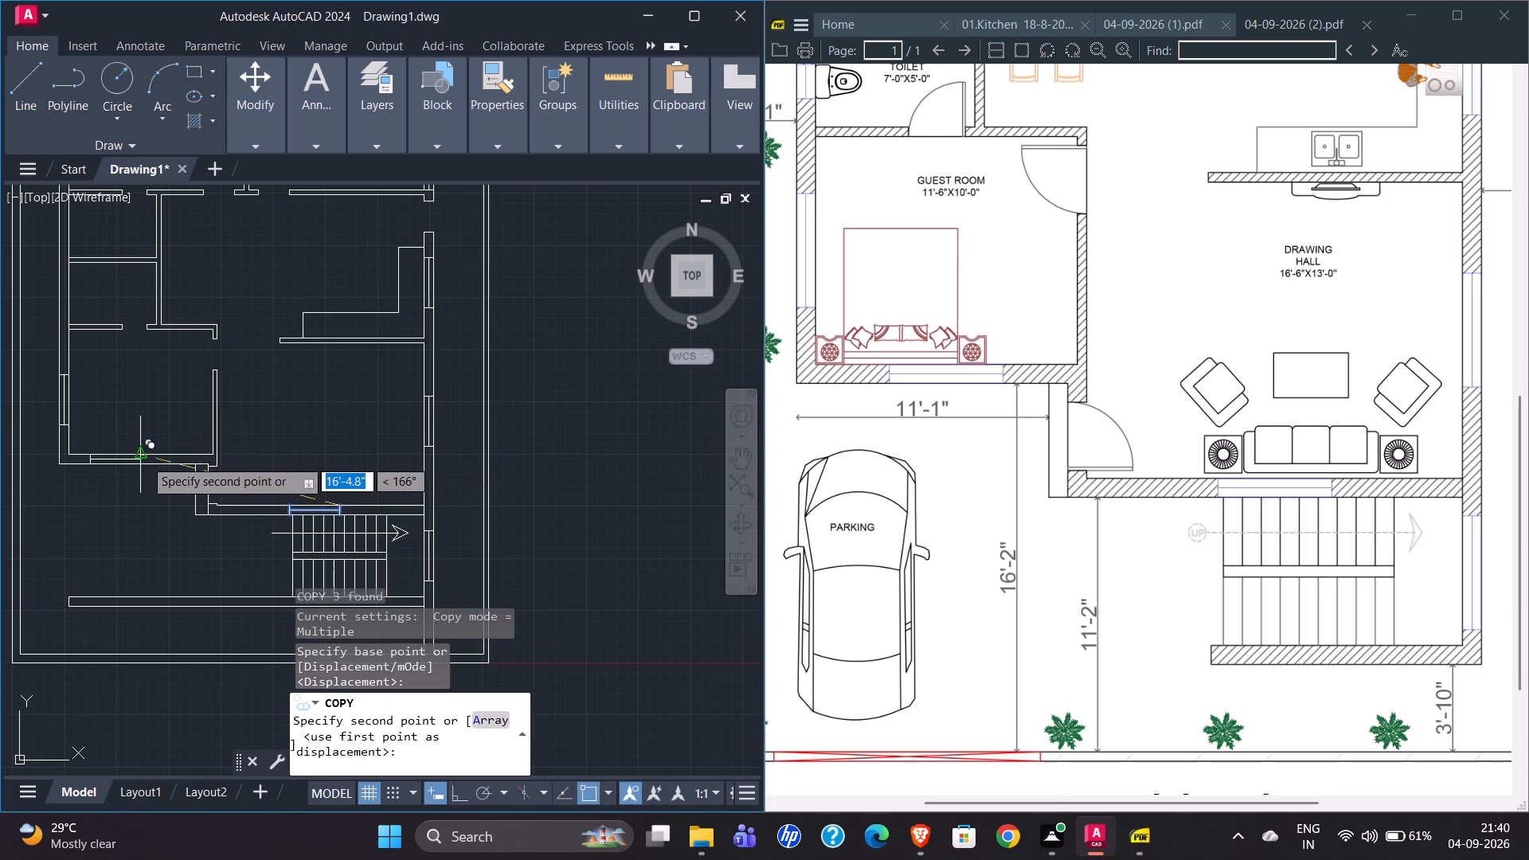
pyautogui.scroll(2, 144, 459)
pyautogui.scroll(-2, 233, 463)
pyautogui.scroll(3, 175, 457)
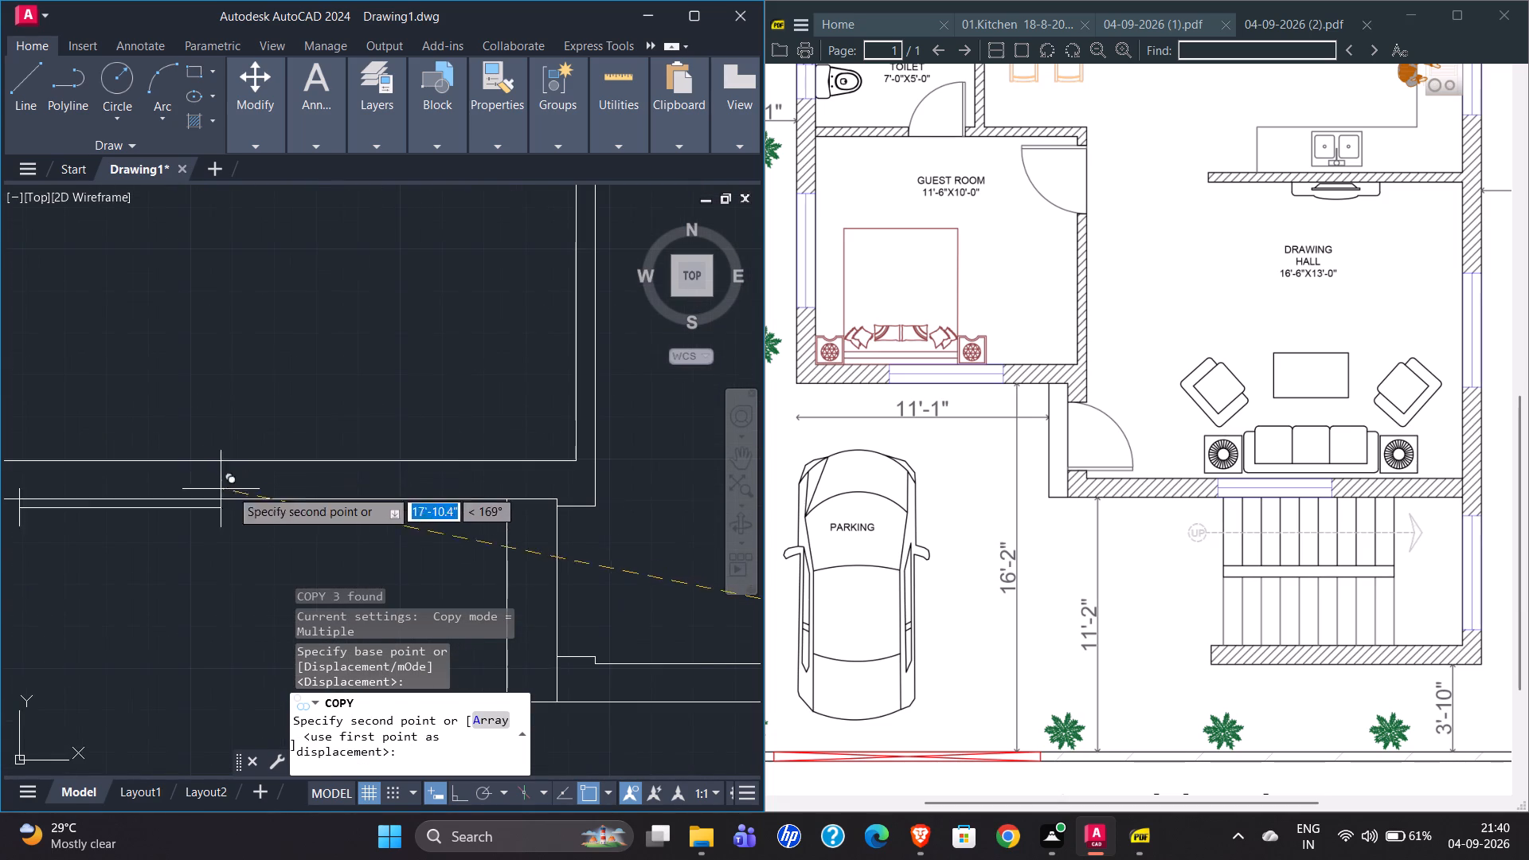
pyautogui.scroll(-1, 299, 484)
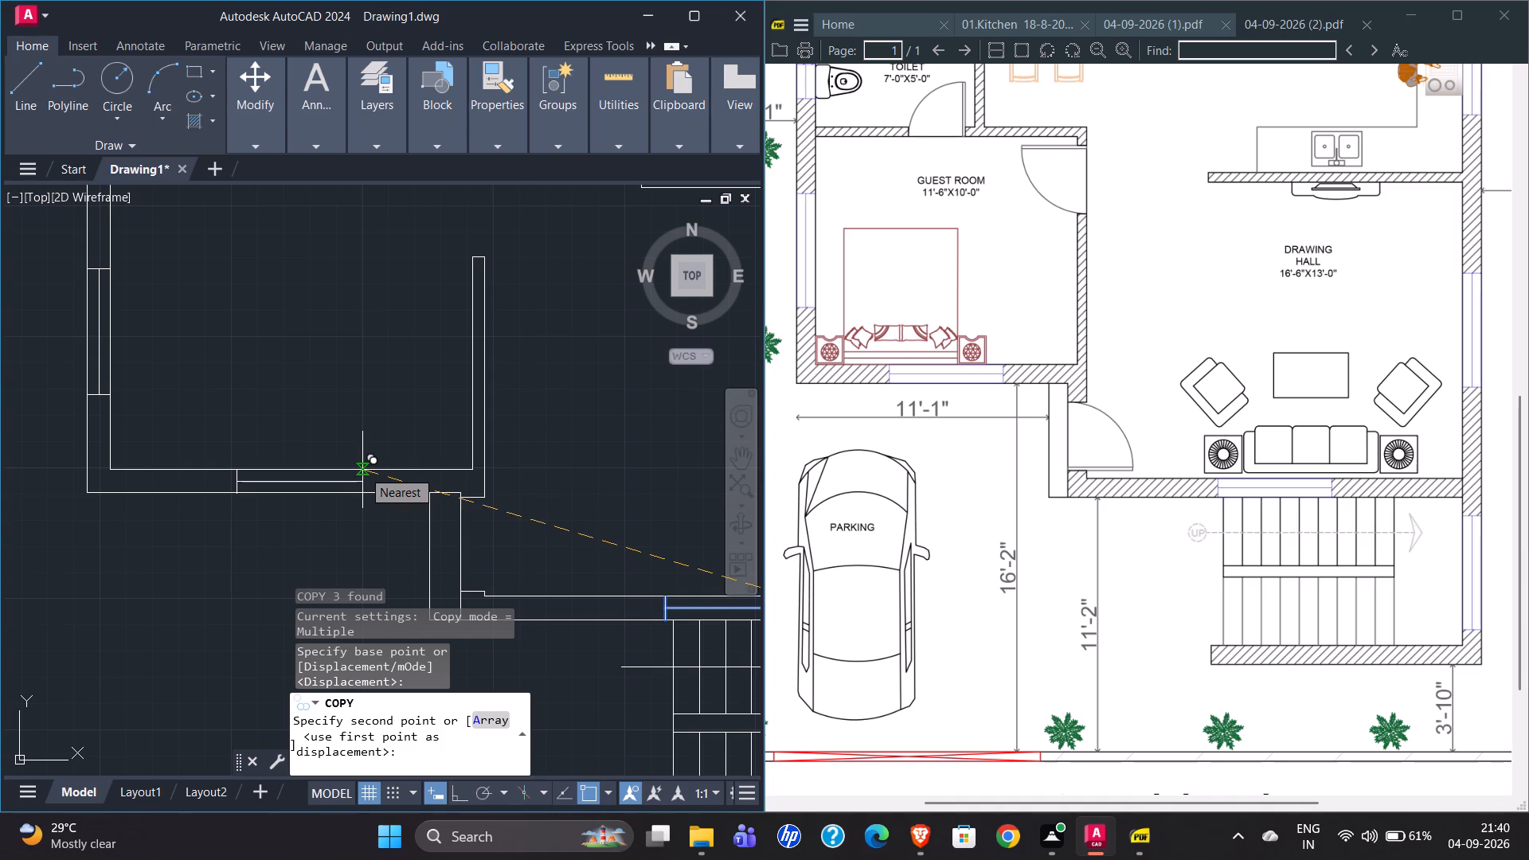
pyautogui.click(345, 470)
pyautogui.scroll(-1, 207, 443)
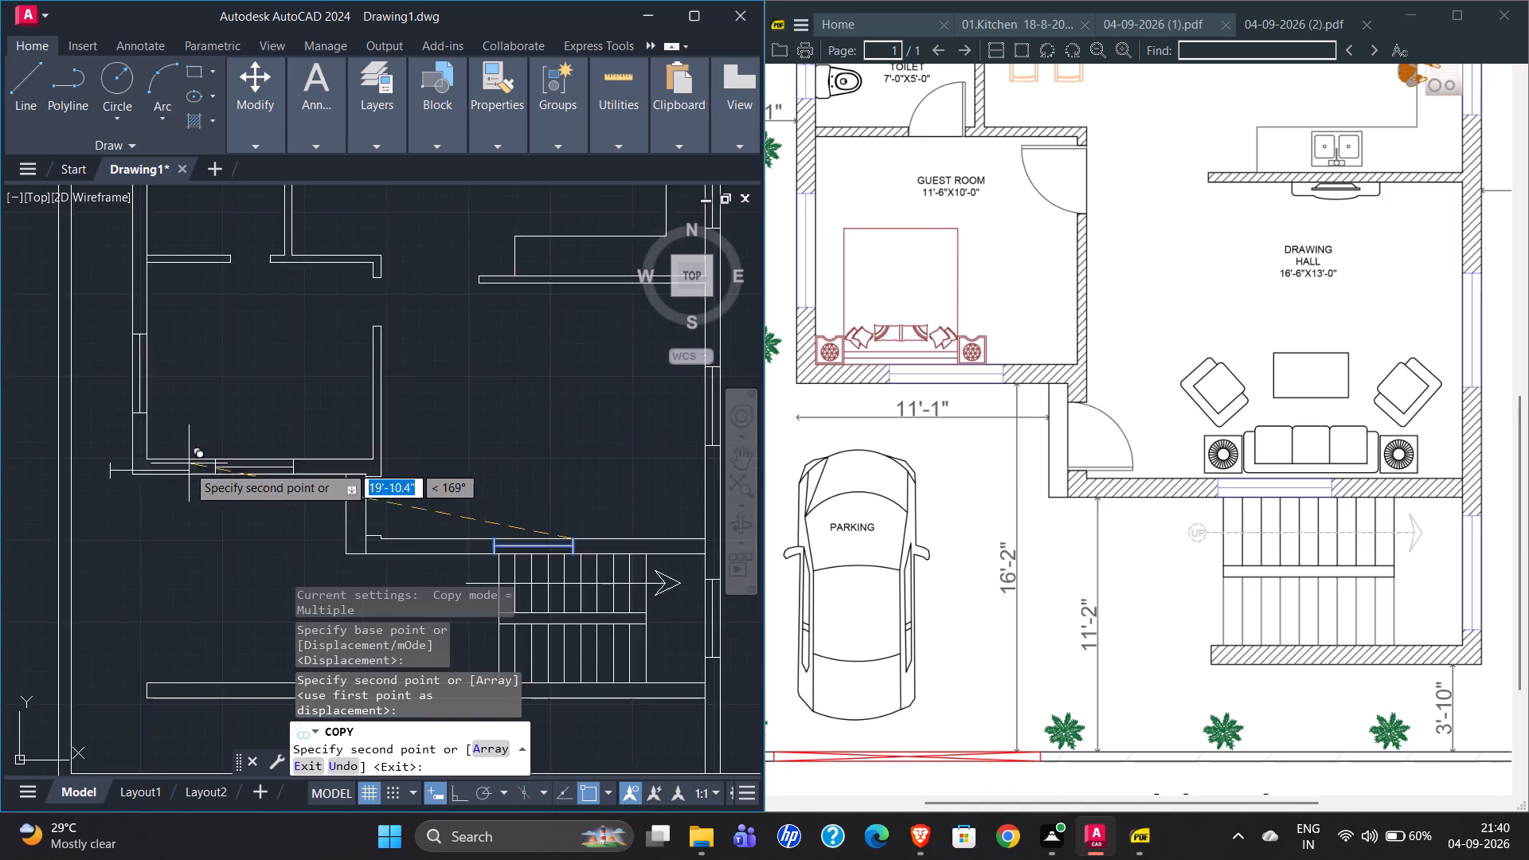
pyautogui.scroll(-1, 185, 469)
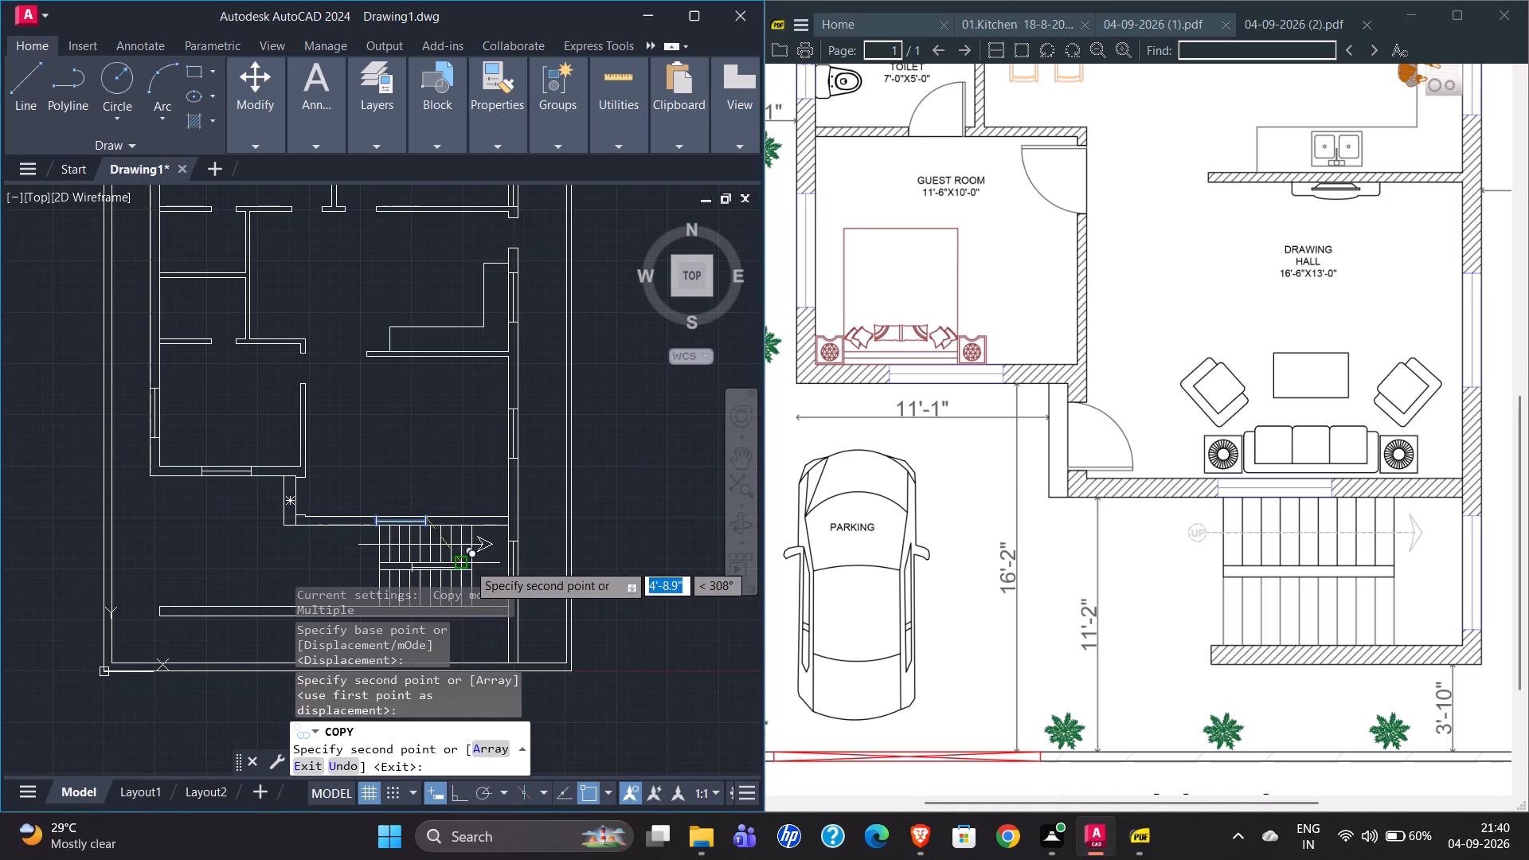
pyautogui.press('Escape')
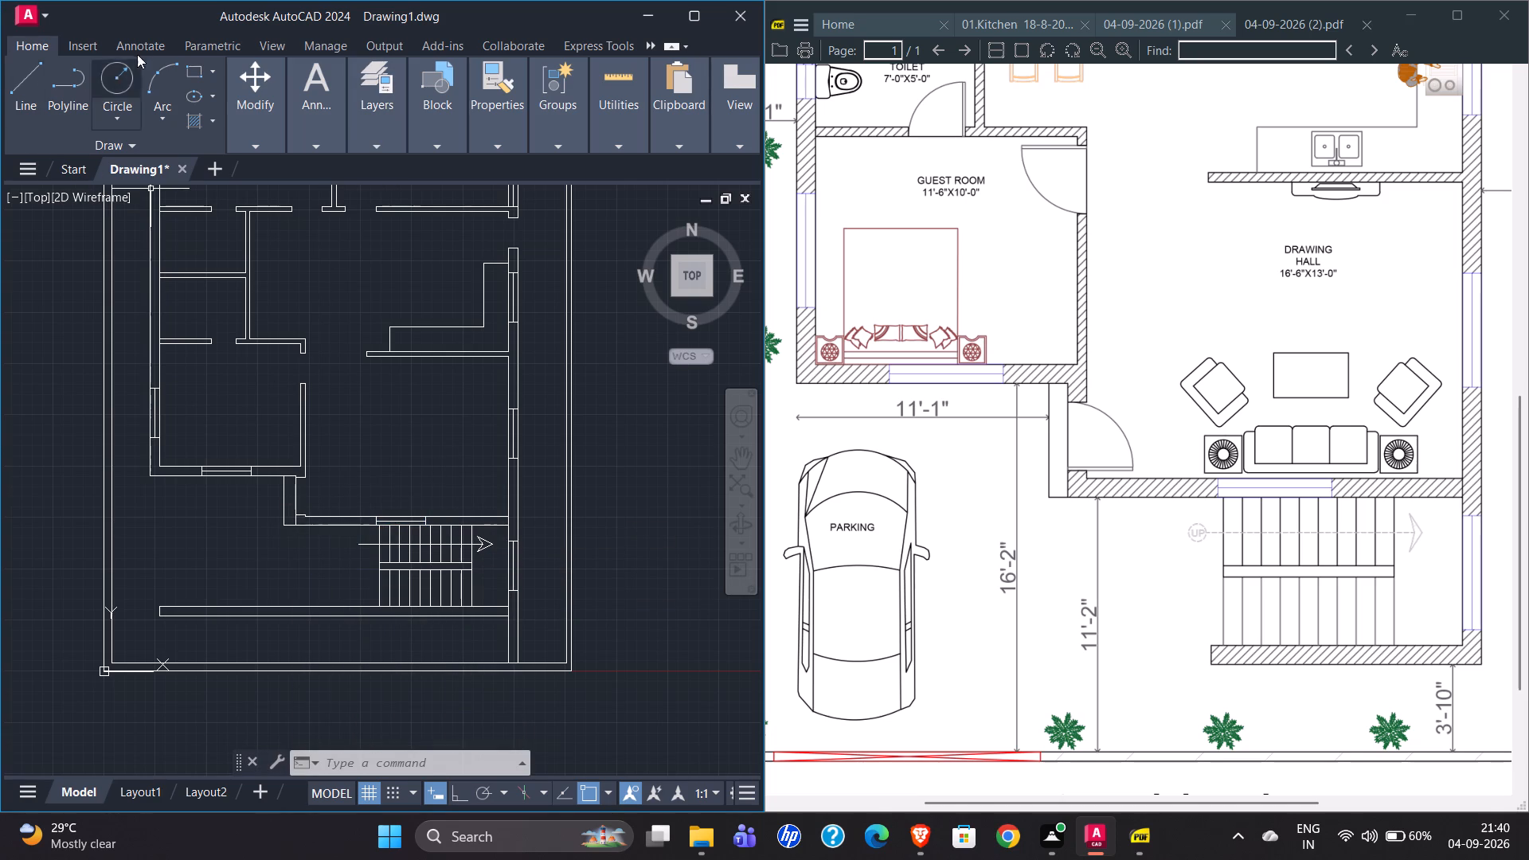
# Open the SEP 4-1 drawing from the AUTO CAD folder and close the blank Drawing2.
pyautogui.click(216, 170)
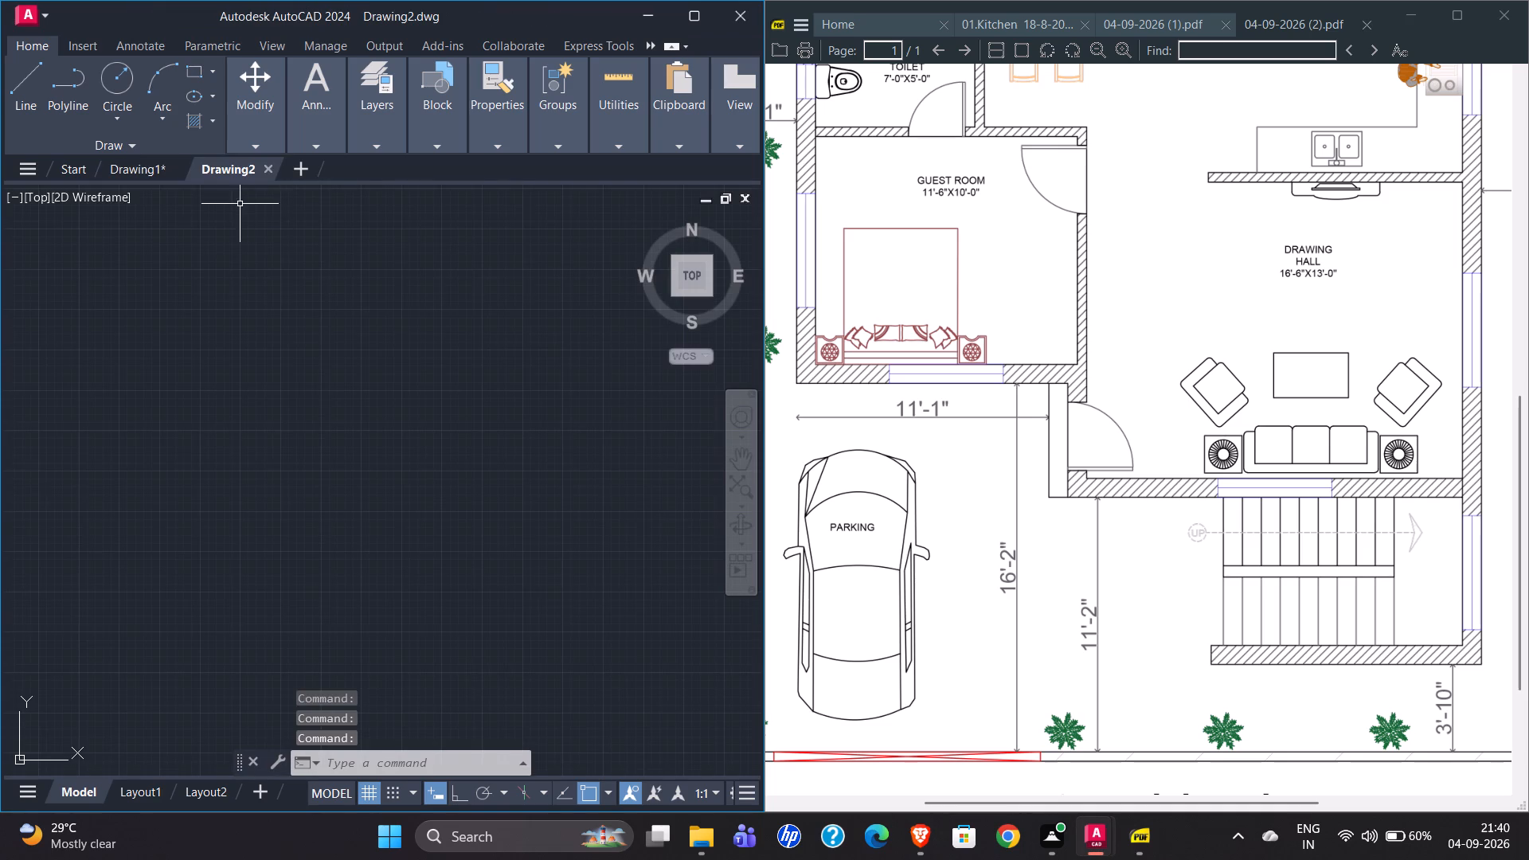
pyautogui.click(45, 18)
pyautogui.click(83, 180)
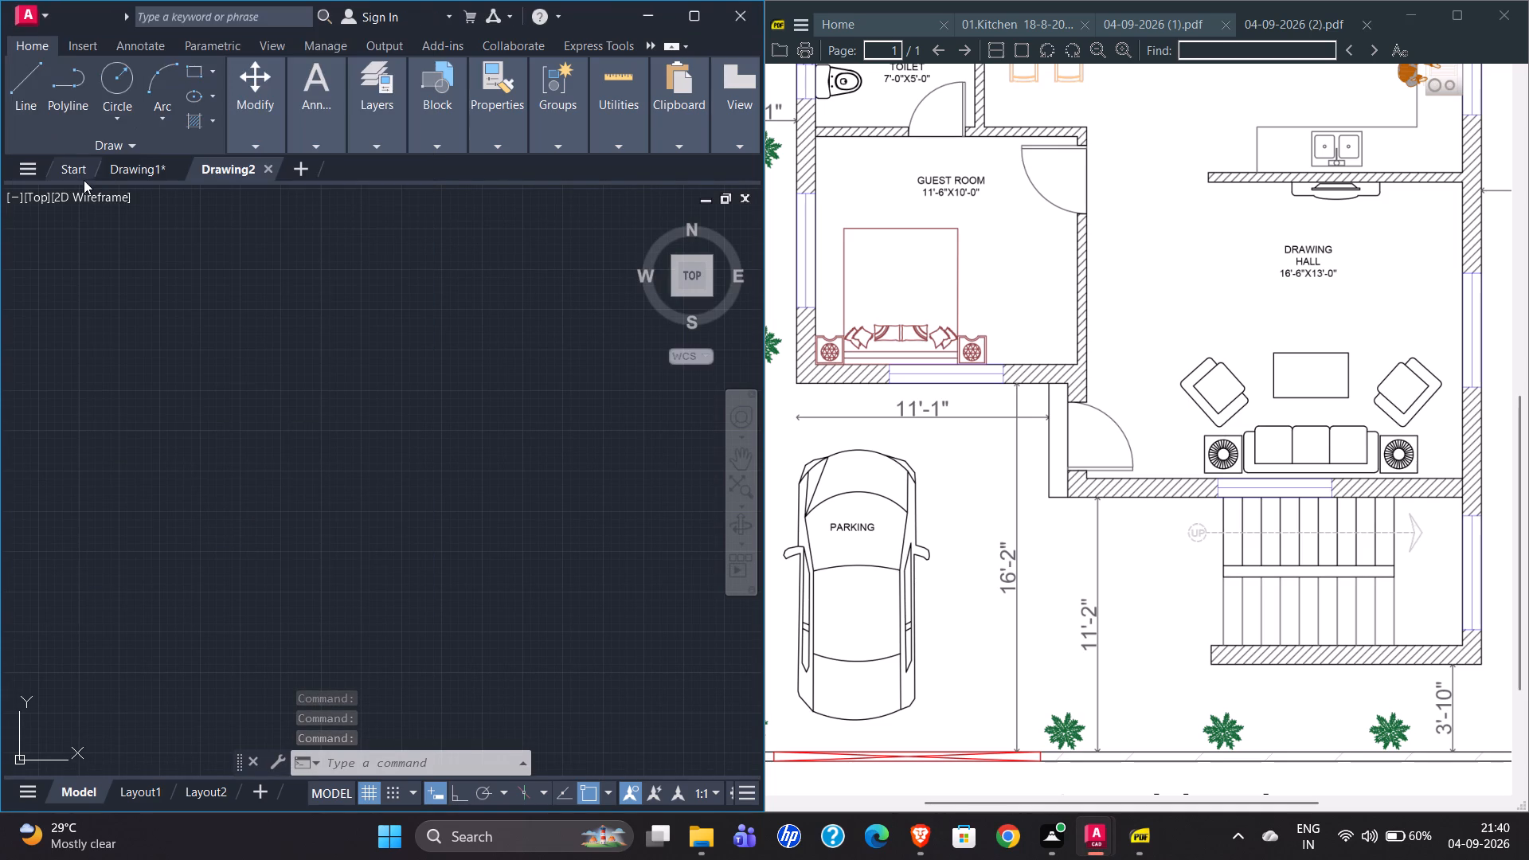
pyautogui.scroll(-5, 632, 354)
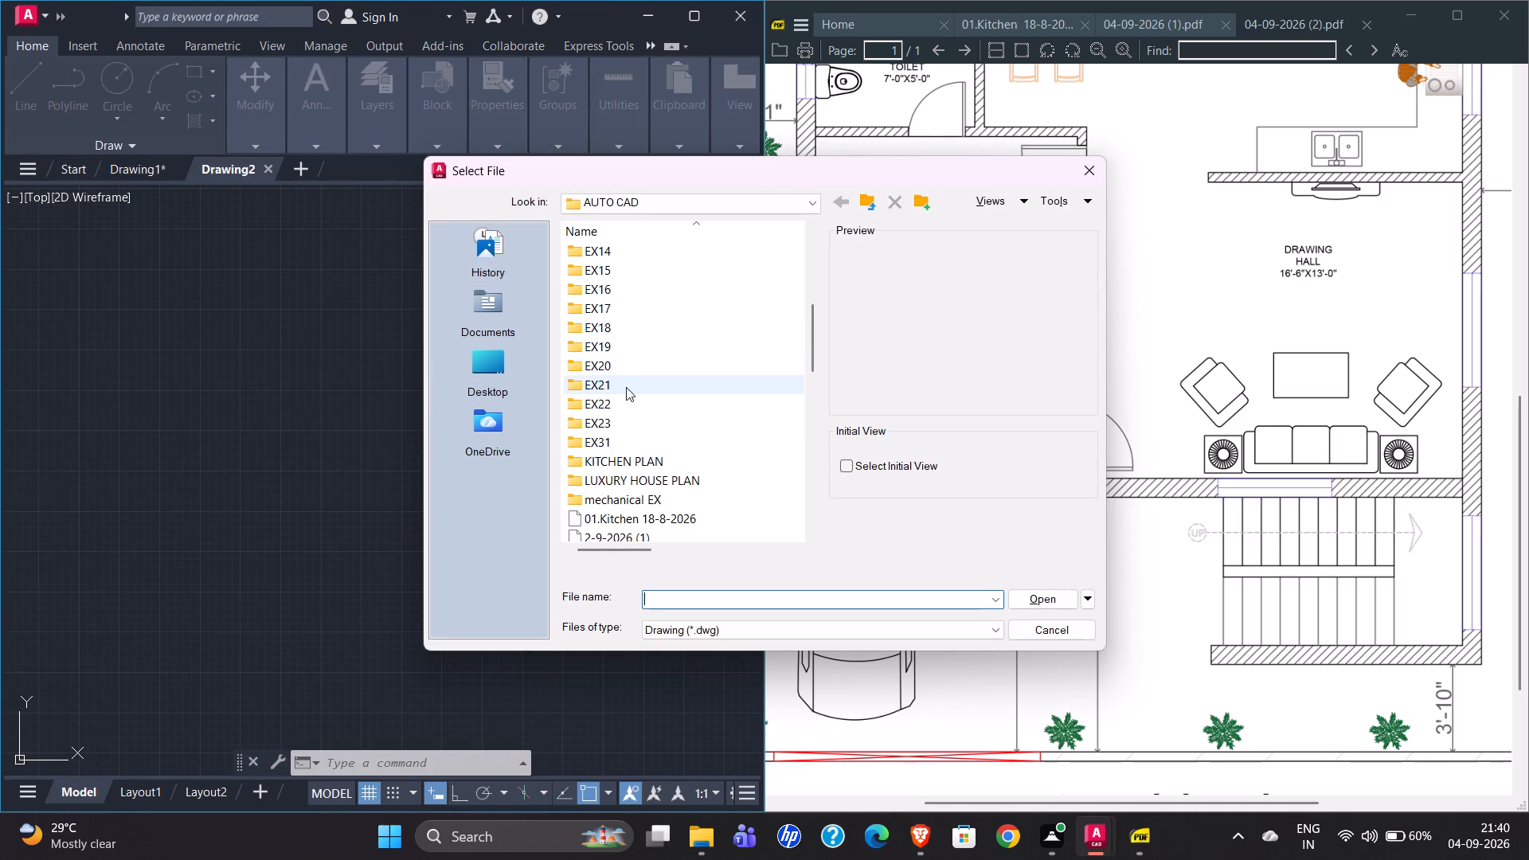
pyautogui.scroll(-12, 628, 390)
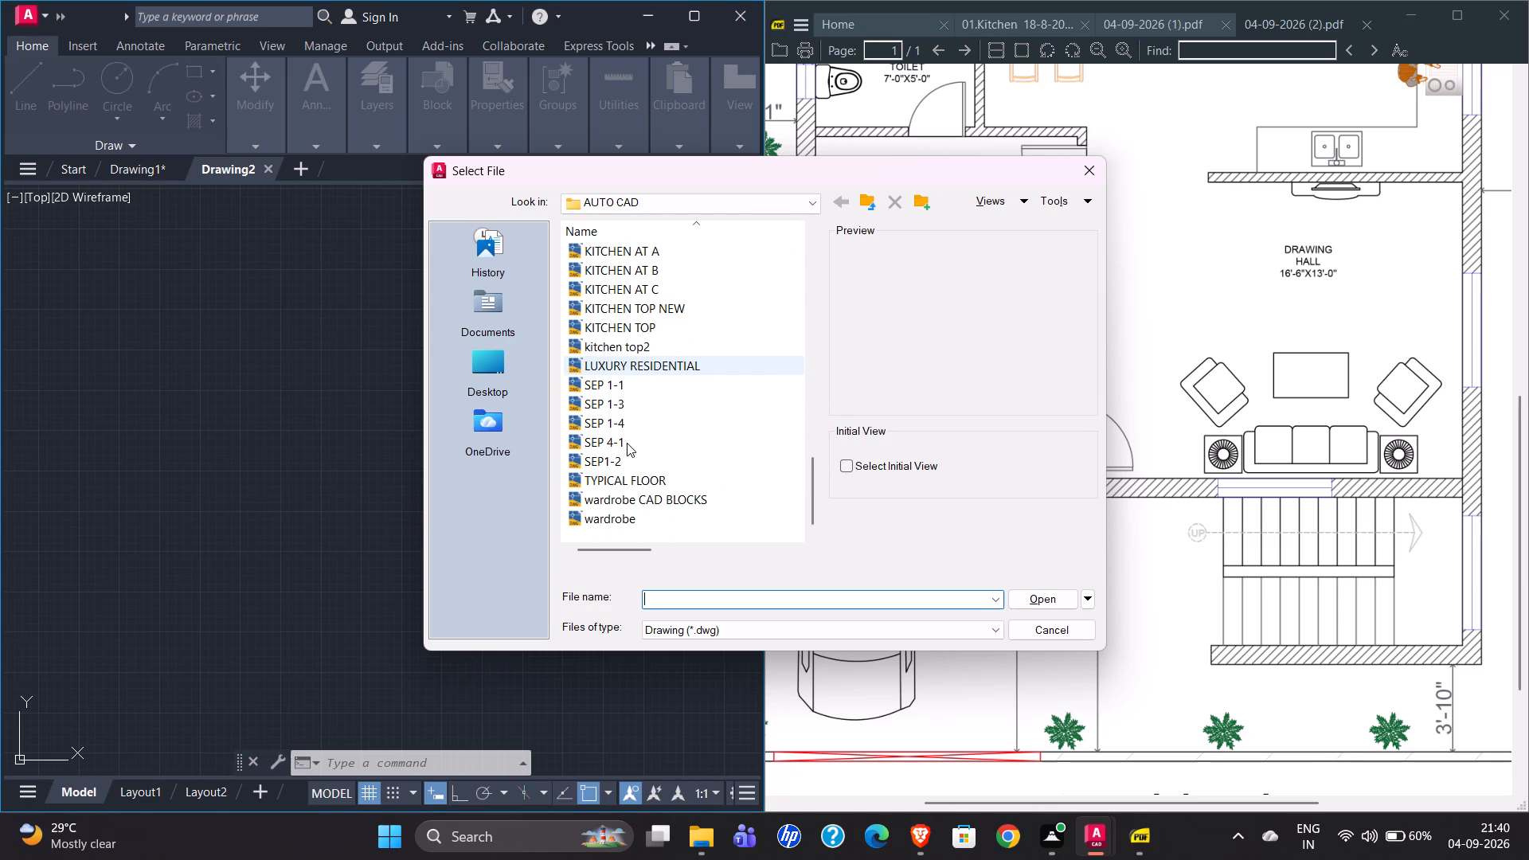
pyautogui.click(625, 444)
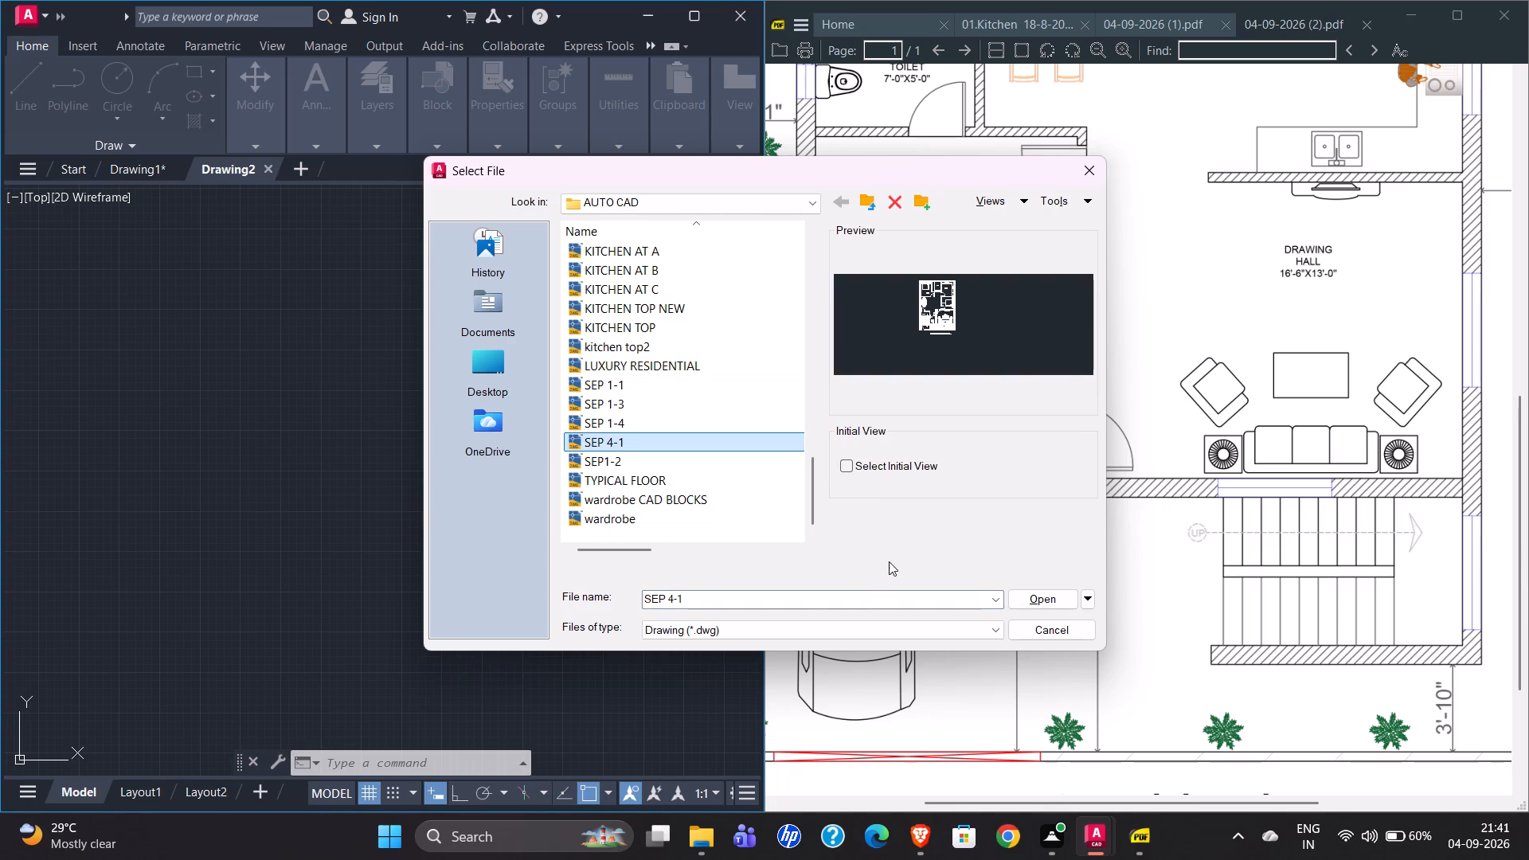
pyautogui.click(1047, 604)
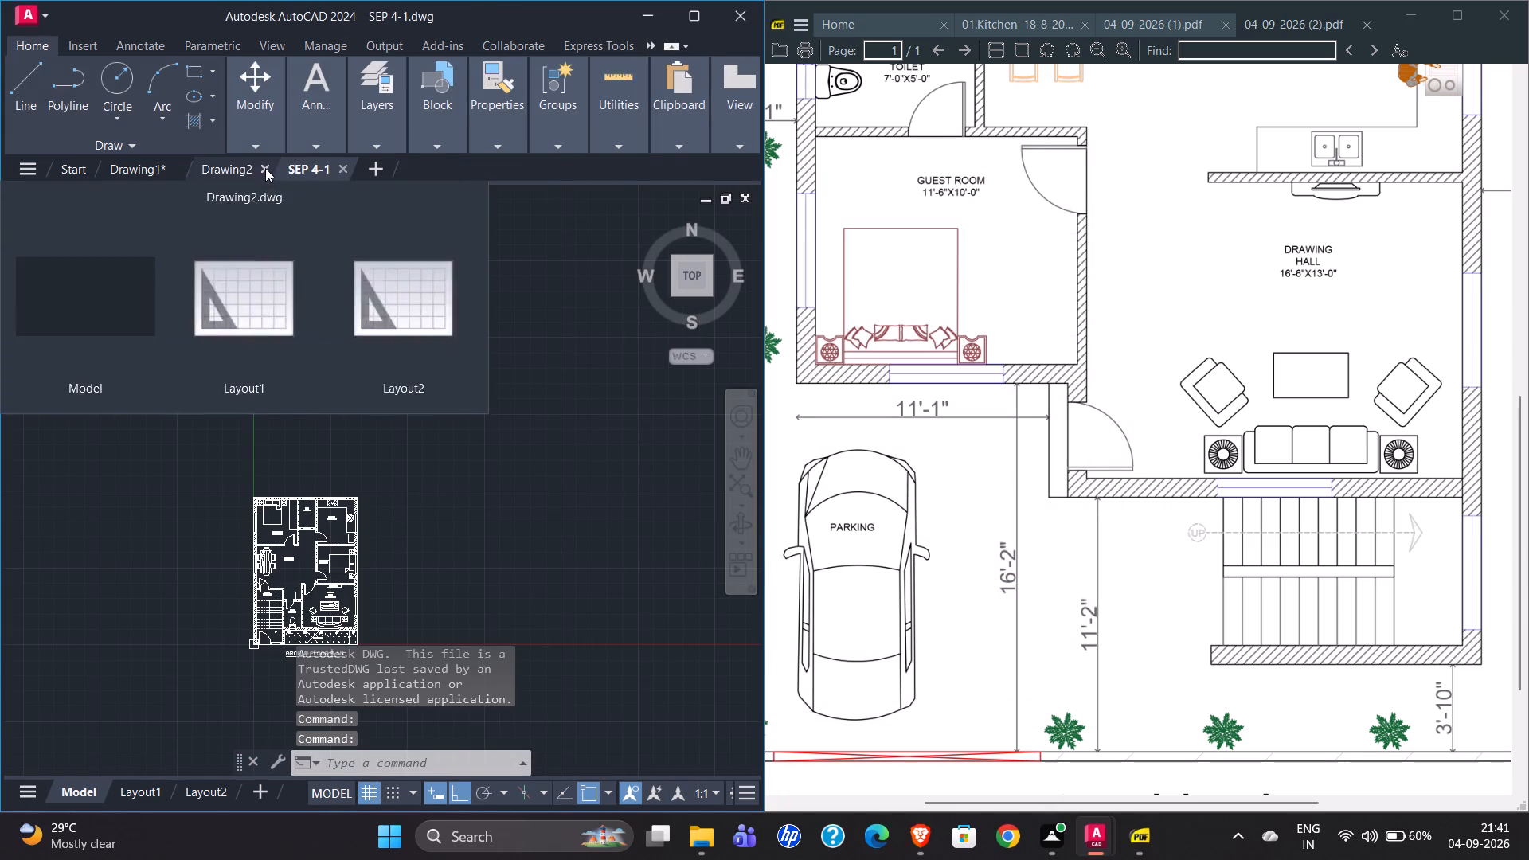
pyautogui.click(265, 168)
# Ungroup the plan containing the drawing hall furniture, accepting the first group offered.
pyautogui.scroll(3, 276, 651)
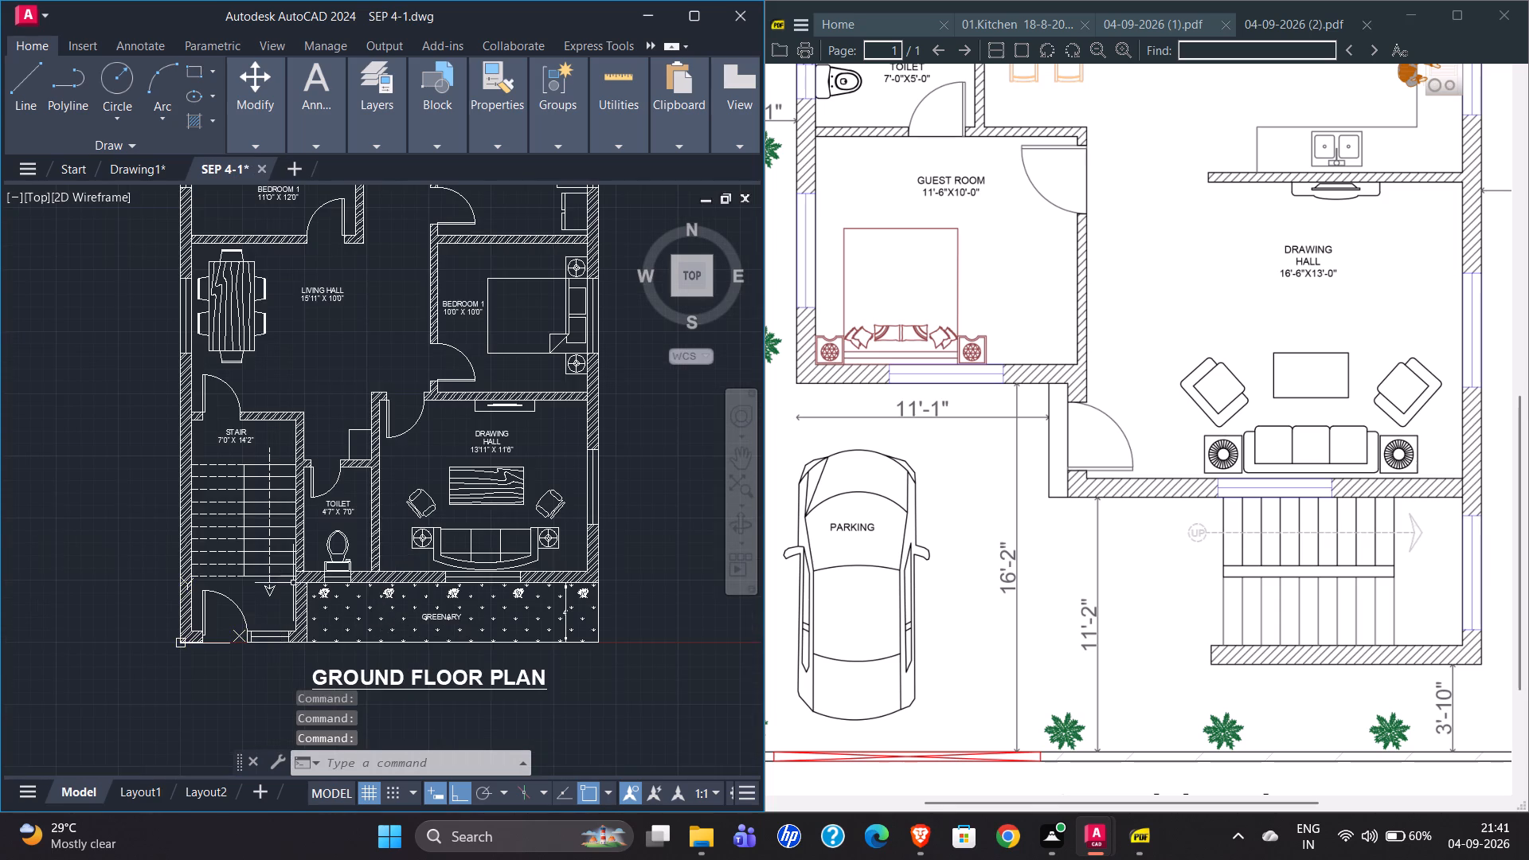
pyautogui.scroll(3, 508, 510)
pyautogui.scroll(-2, 416, 478)
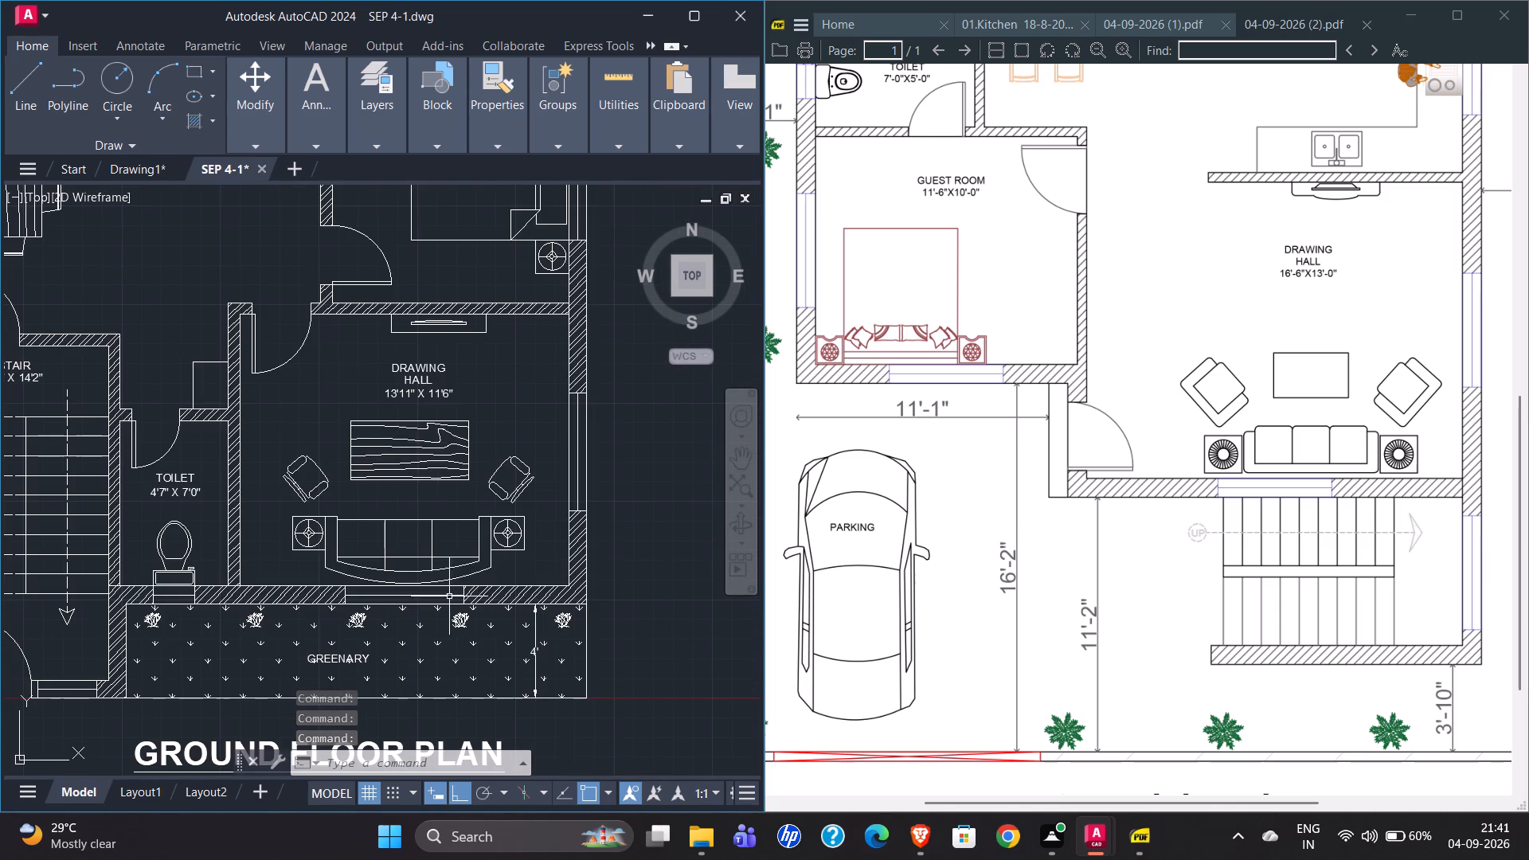
pyautogui.scroll(1, 431, 601)
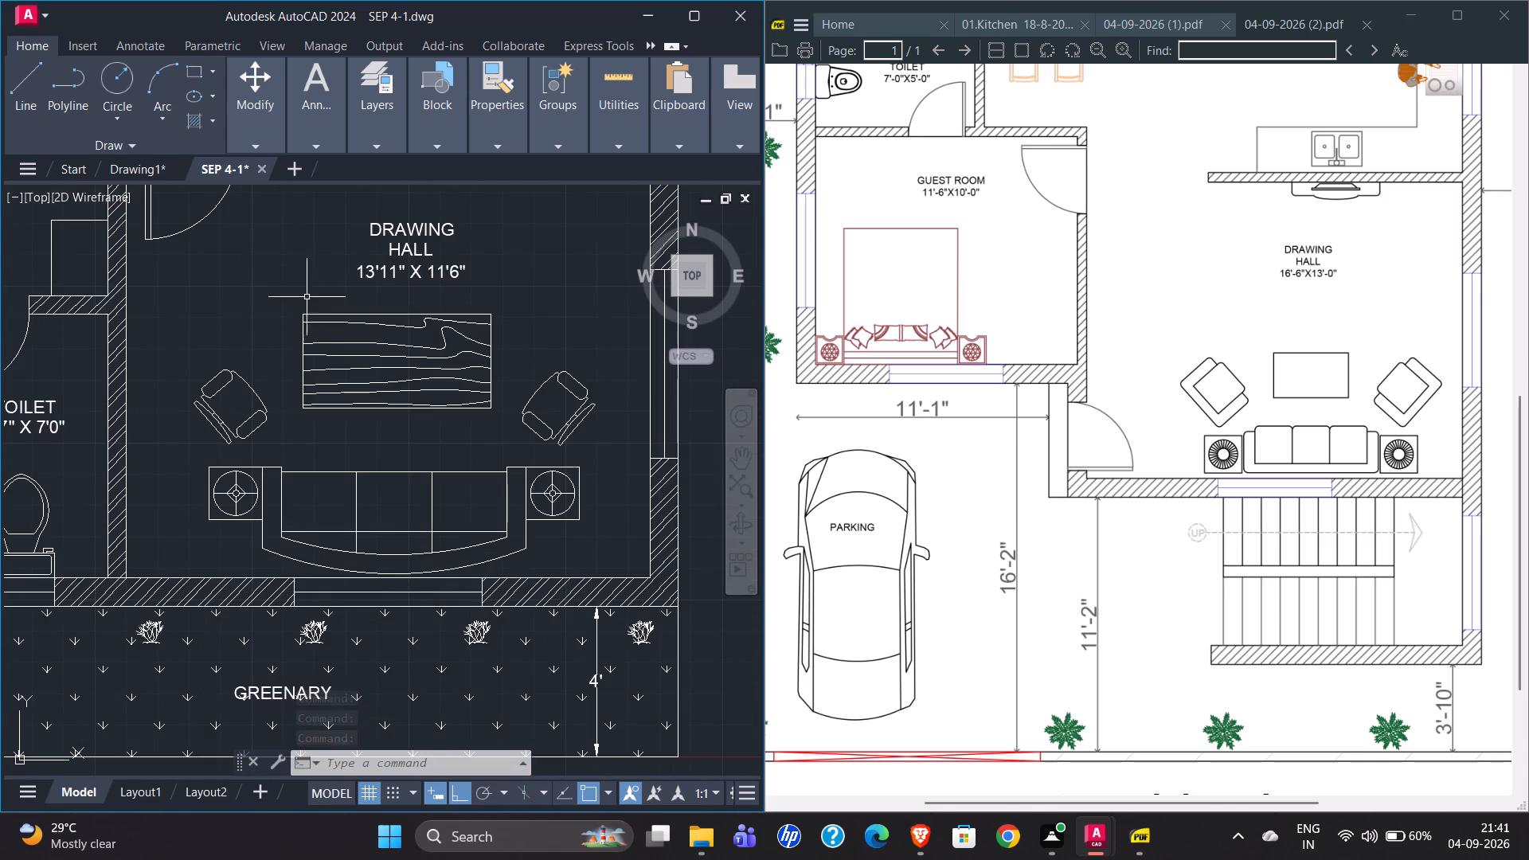
pyautogui.click(159, 273)
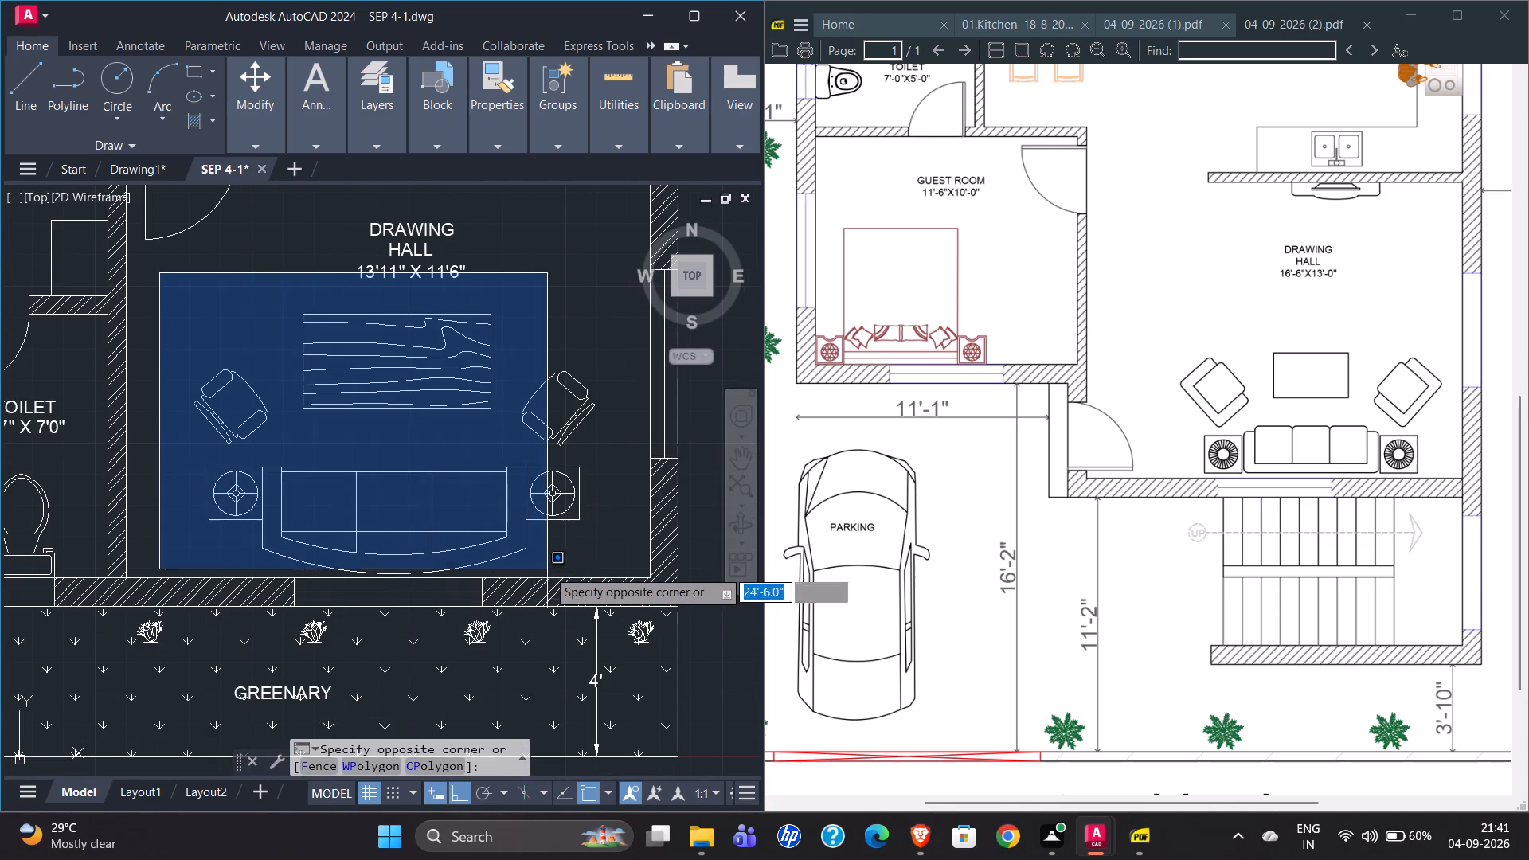
pyautogui.click(600, 580)
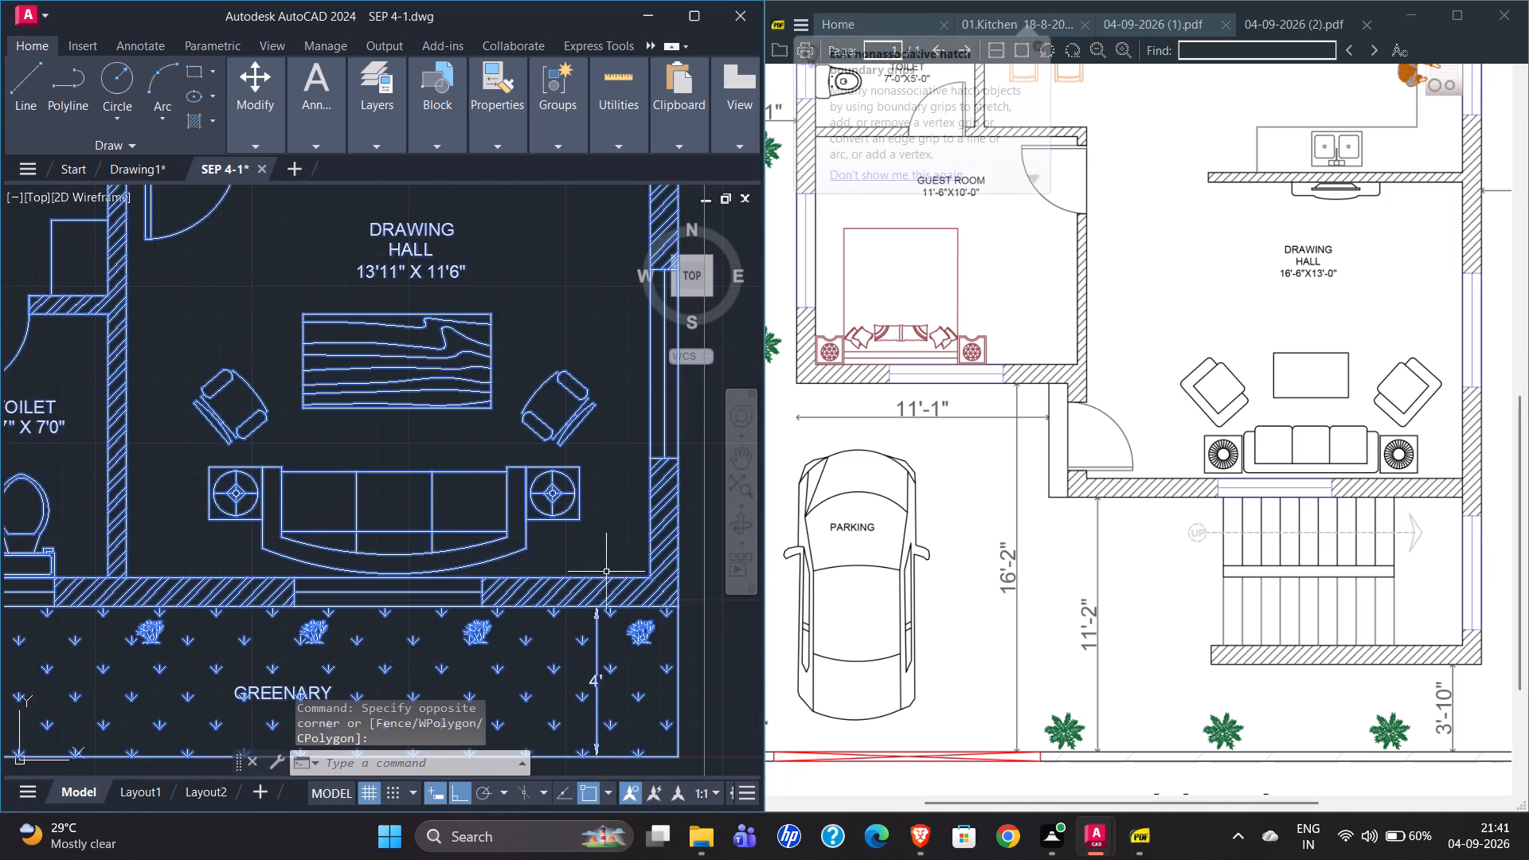
pyautogui.press('u')
pyautogui.press('n')
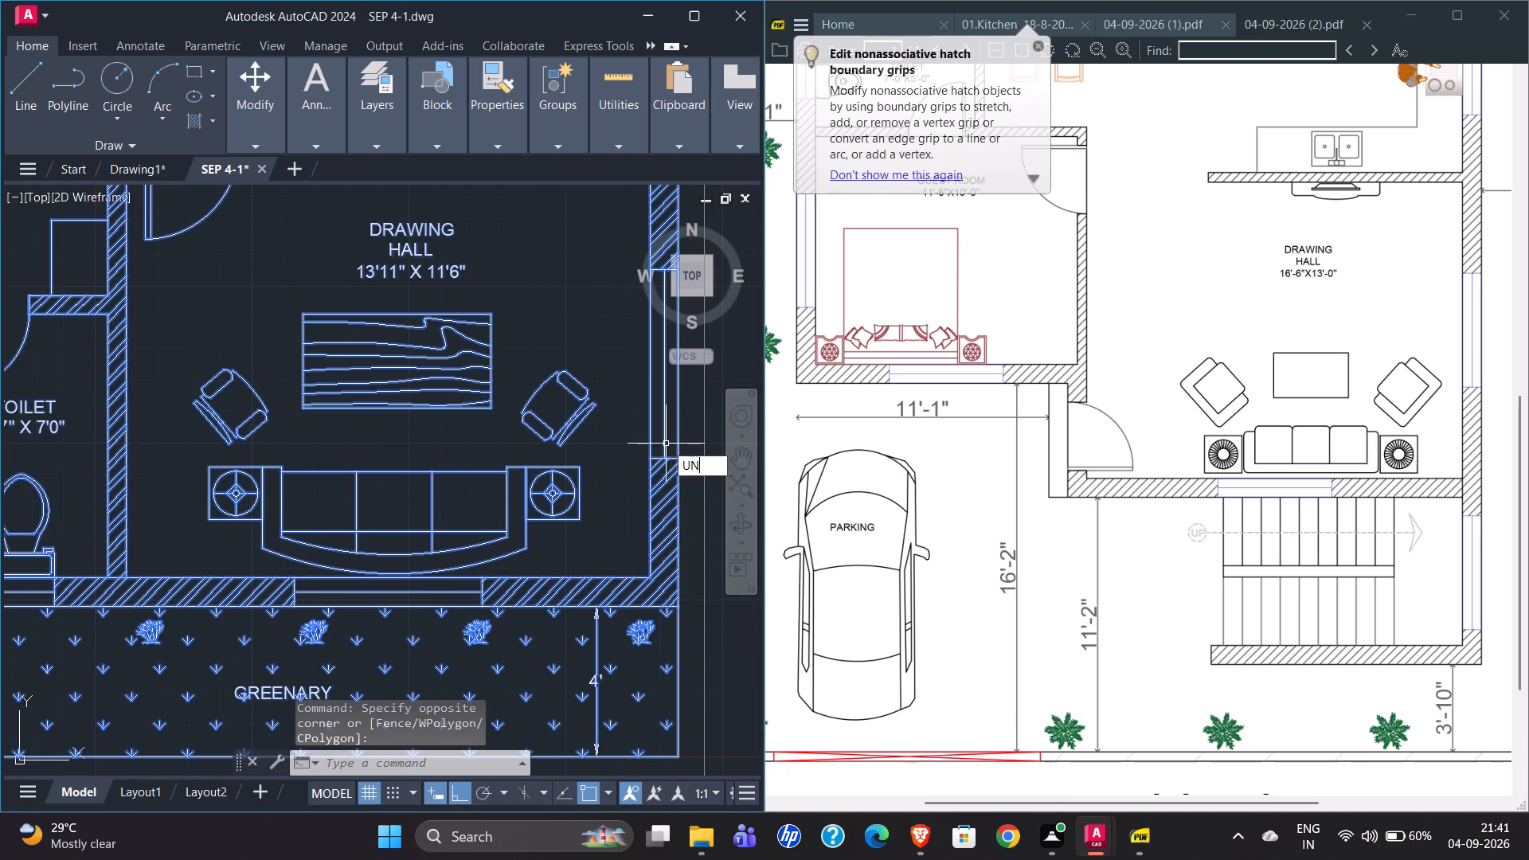
pyautogui.click(753, 524)
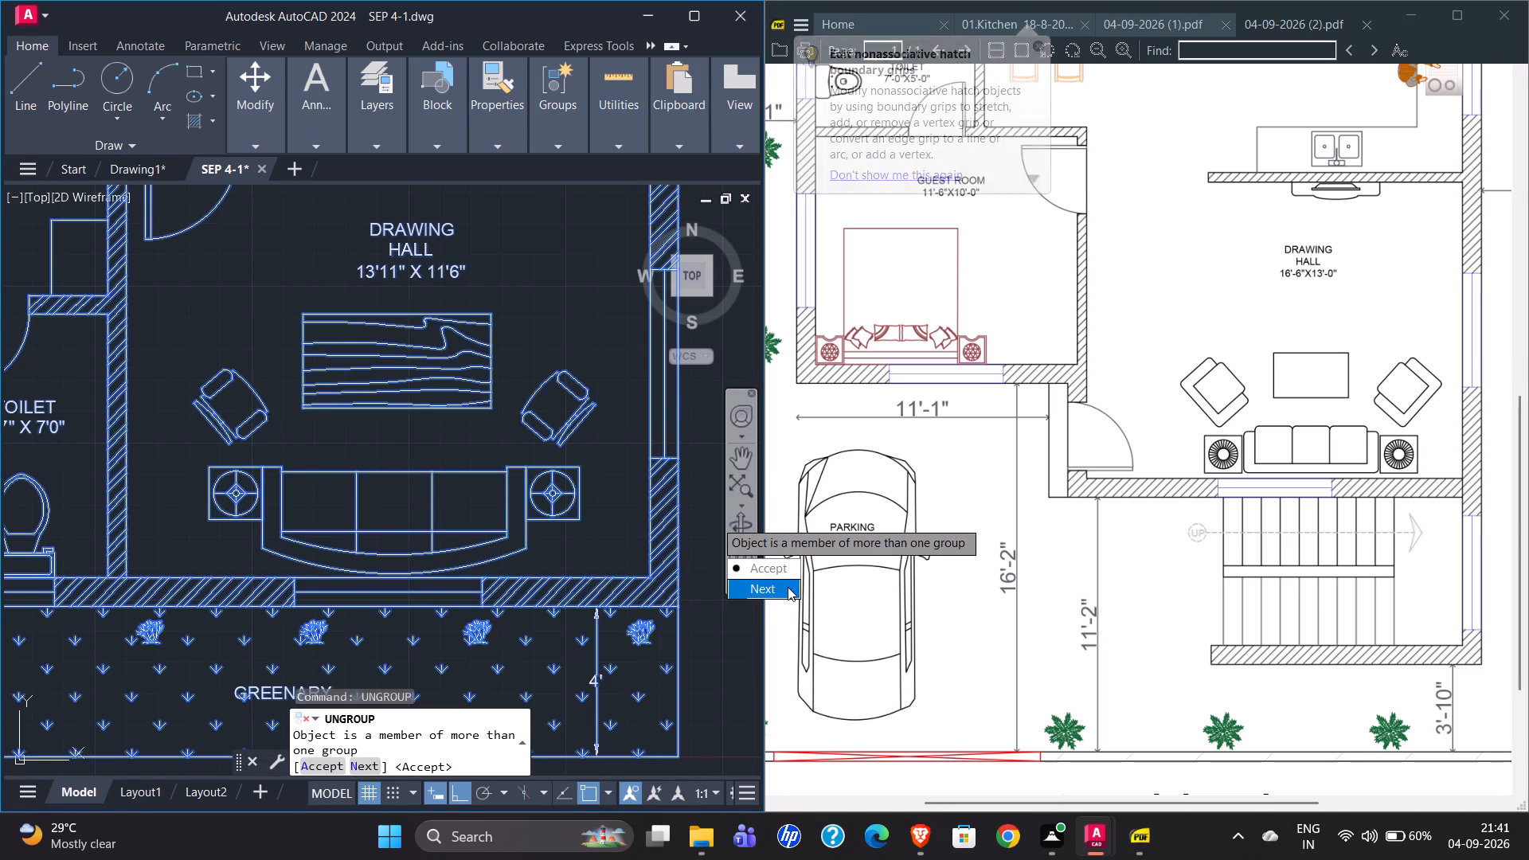
pyautogui.moveTo(769, 571); pyautogui.dragTo(682, 514)
# Ungroup the remaining group that still holds the drawing hall furniture together with the rest of the plan.
pyautogui.click(186, 291)
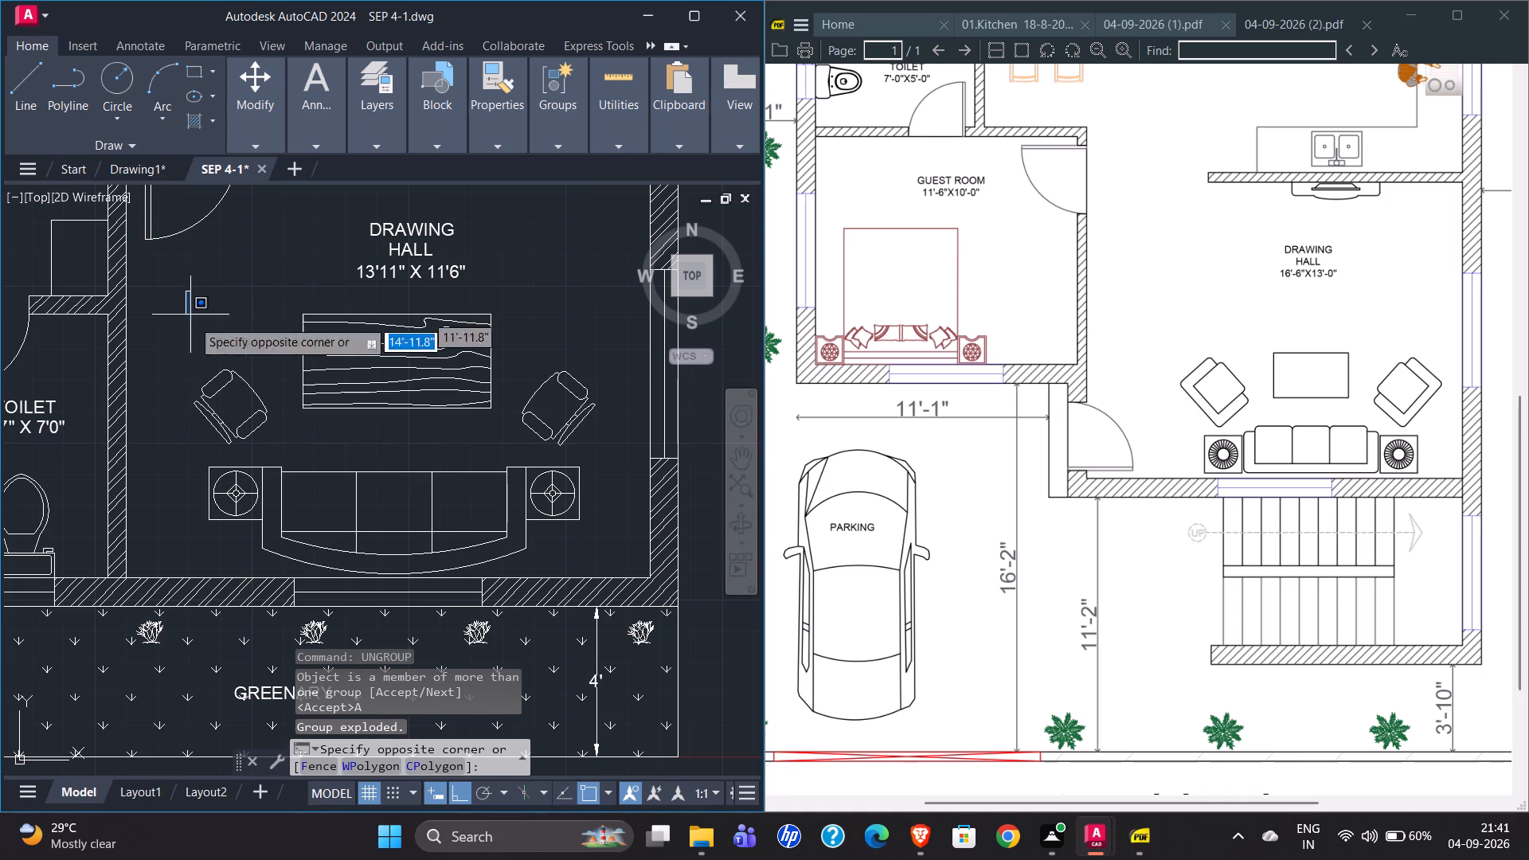
pyautogui.click(601, 575)
pyautogui.scroll(-4, 435, 557)
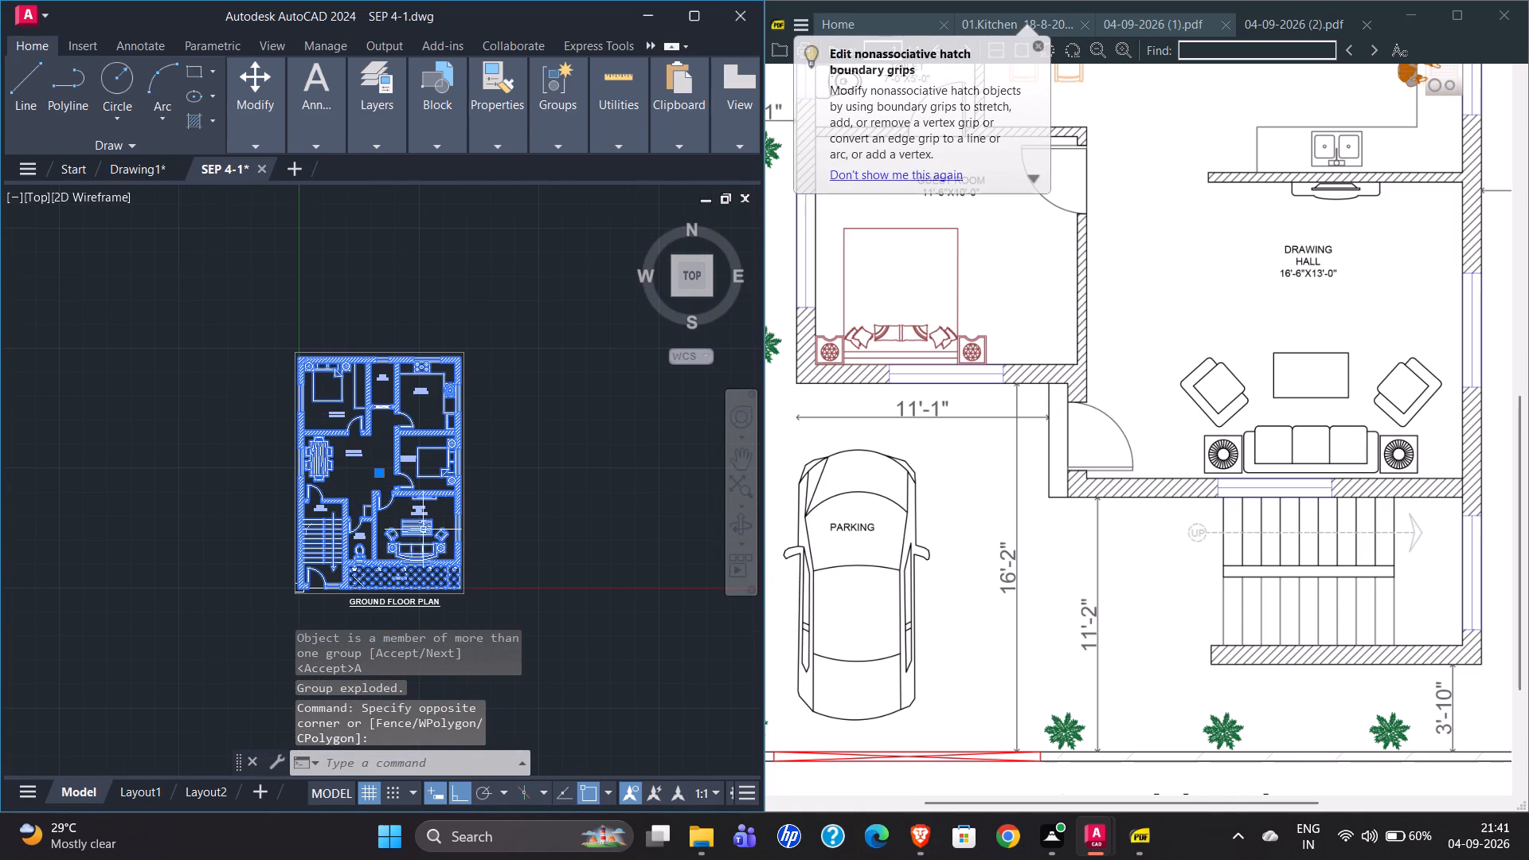
pyautogui.write('UN')
pyautogui.click(567, 606)
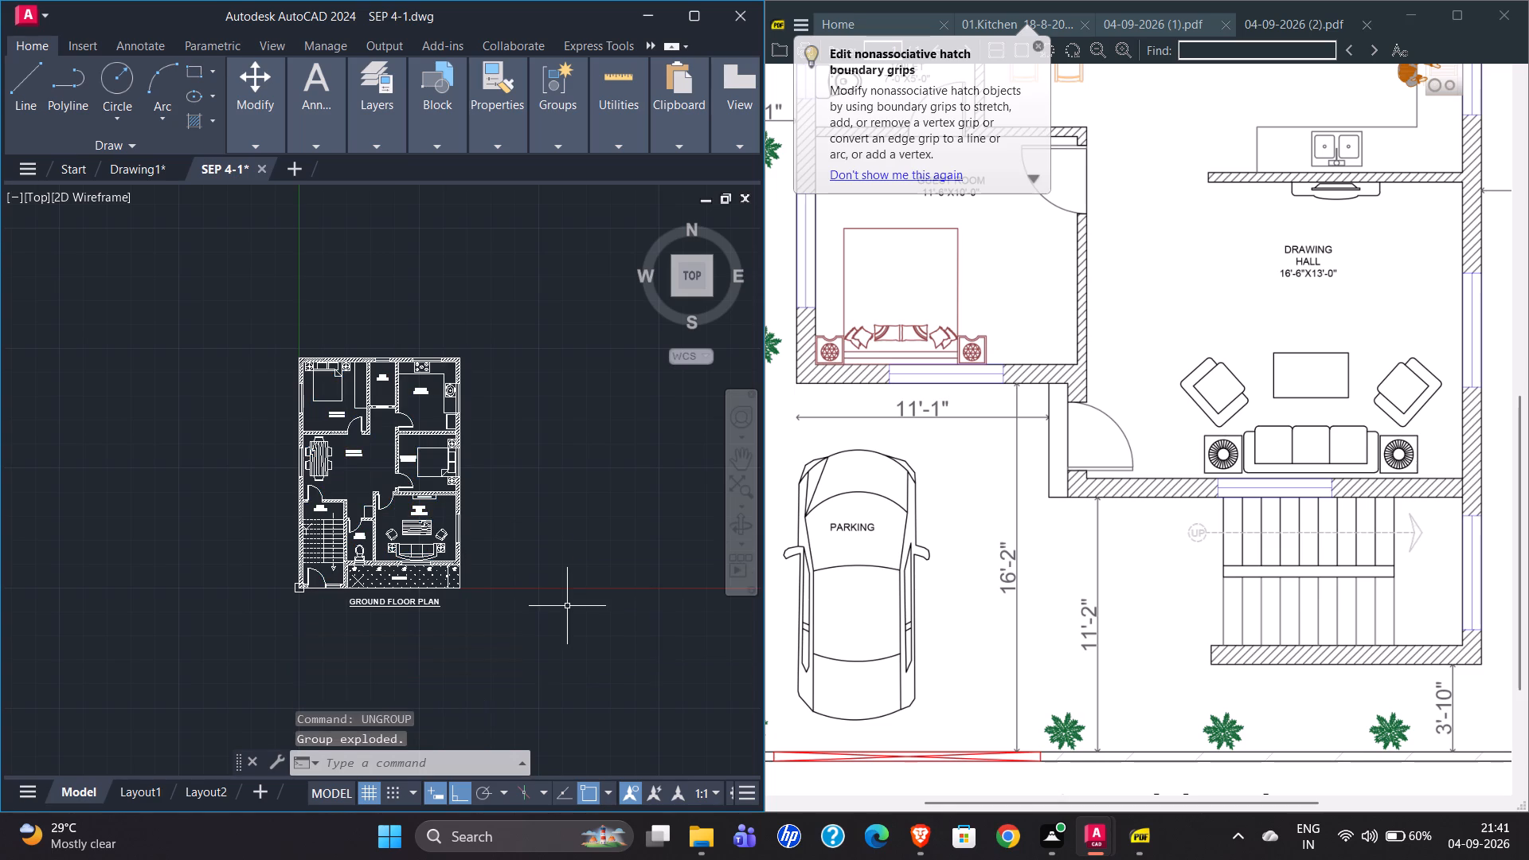
# Select the drawing hall's wooden centre table, two armchairs, sofa and both side tables in the SEP 4-1 plan.
pyautogui.click(406, 529)
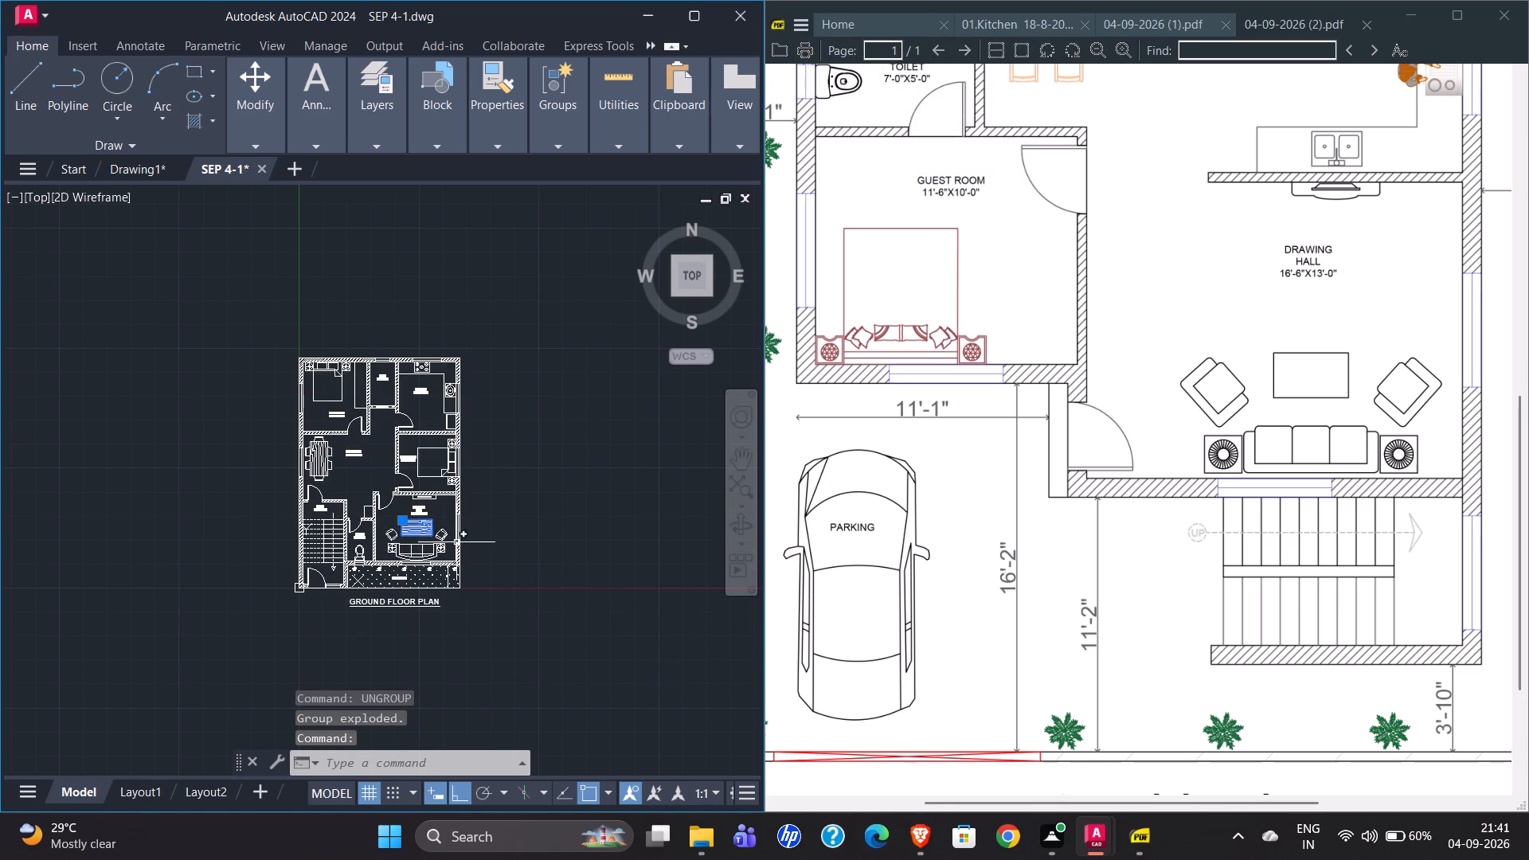
pyautogui.scroll(3, 424, 570)
pyautogui.click(254, 407)
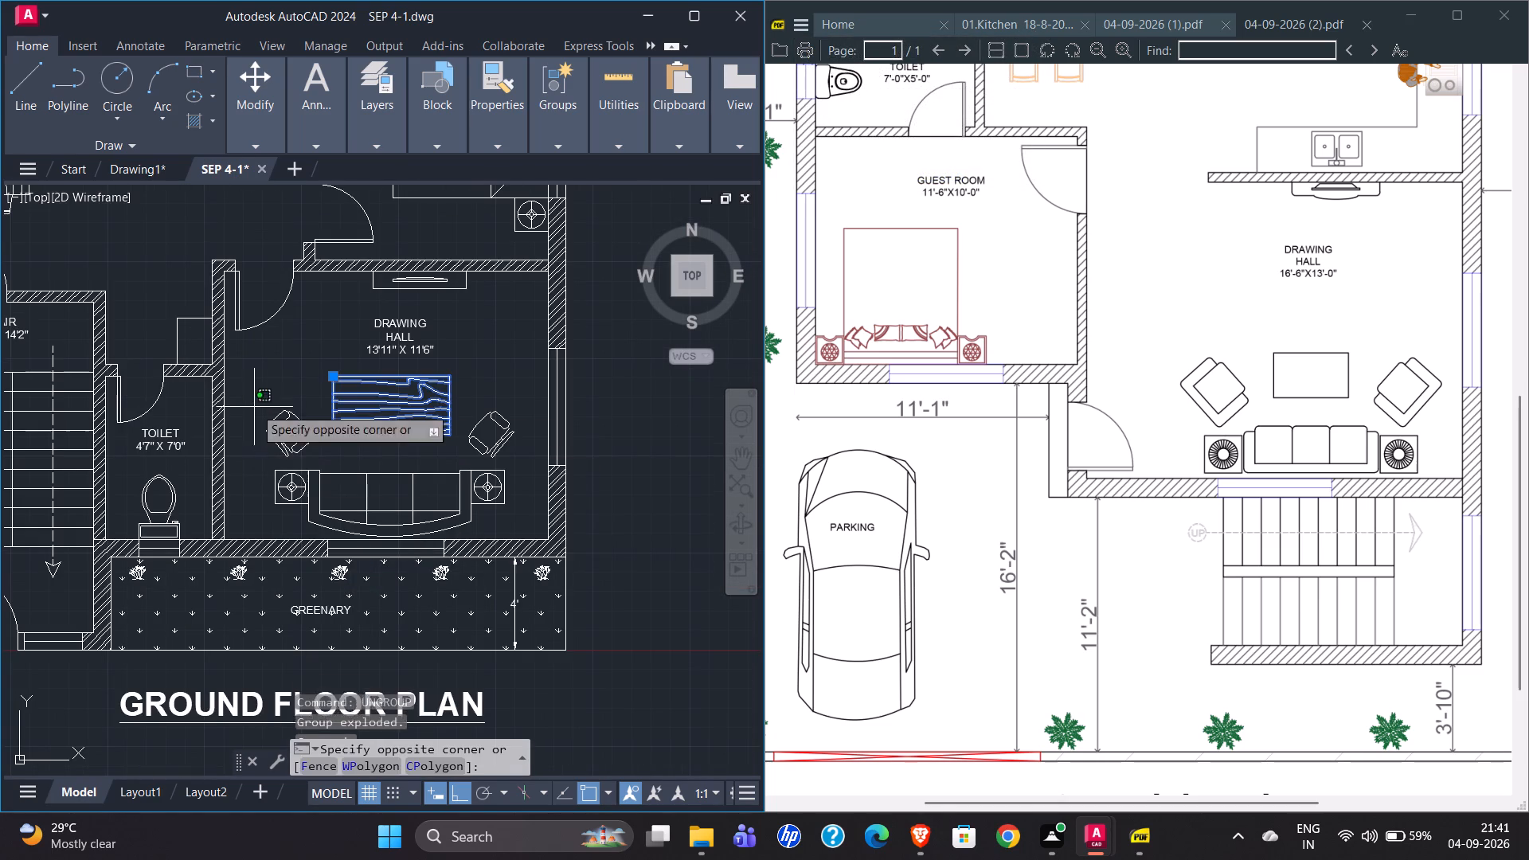
pyautogui.click(523, 546)
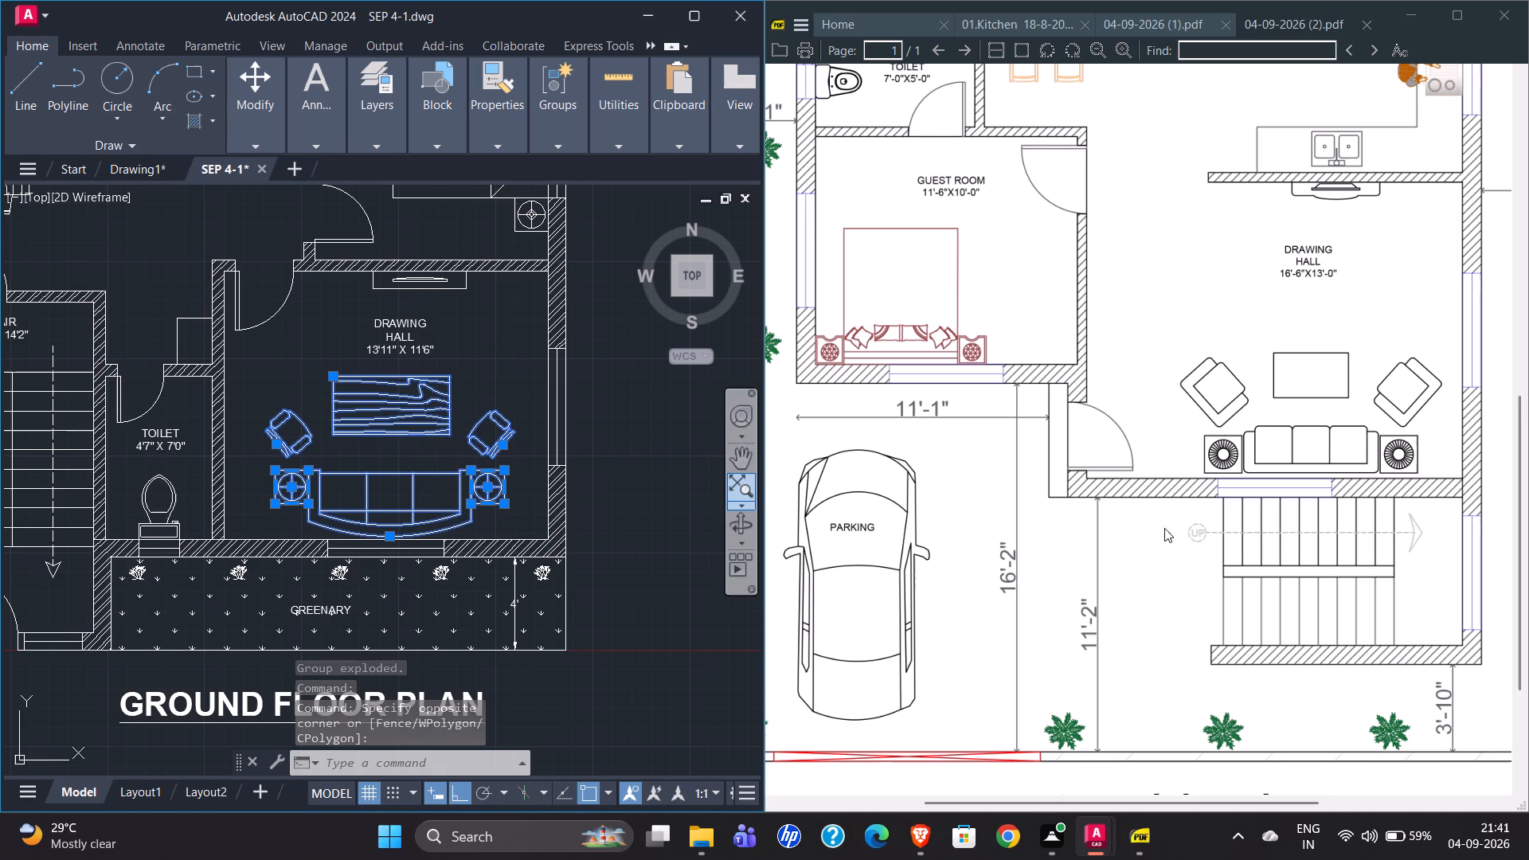
# Add the bed set in the 10'0" x 10'0" bedroom to the furniture selection, checking the PDF for the pieces needed.
pyautogui.scroll(-2, 1065, 459)
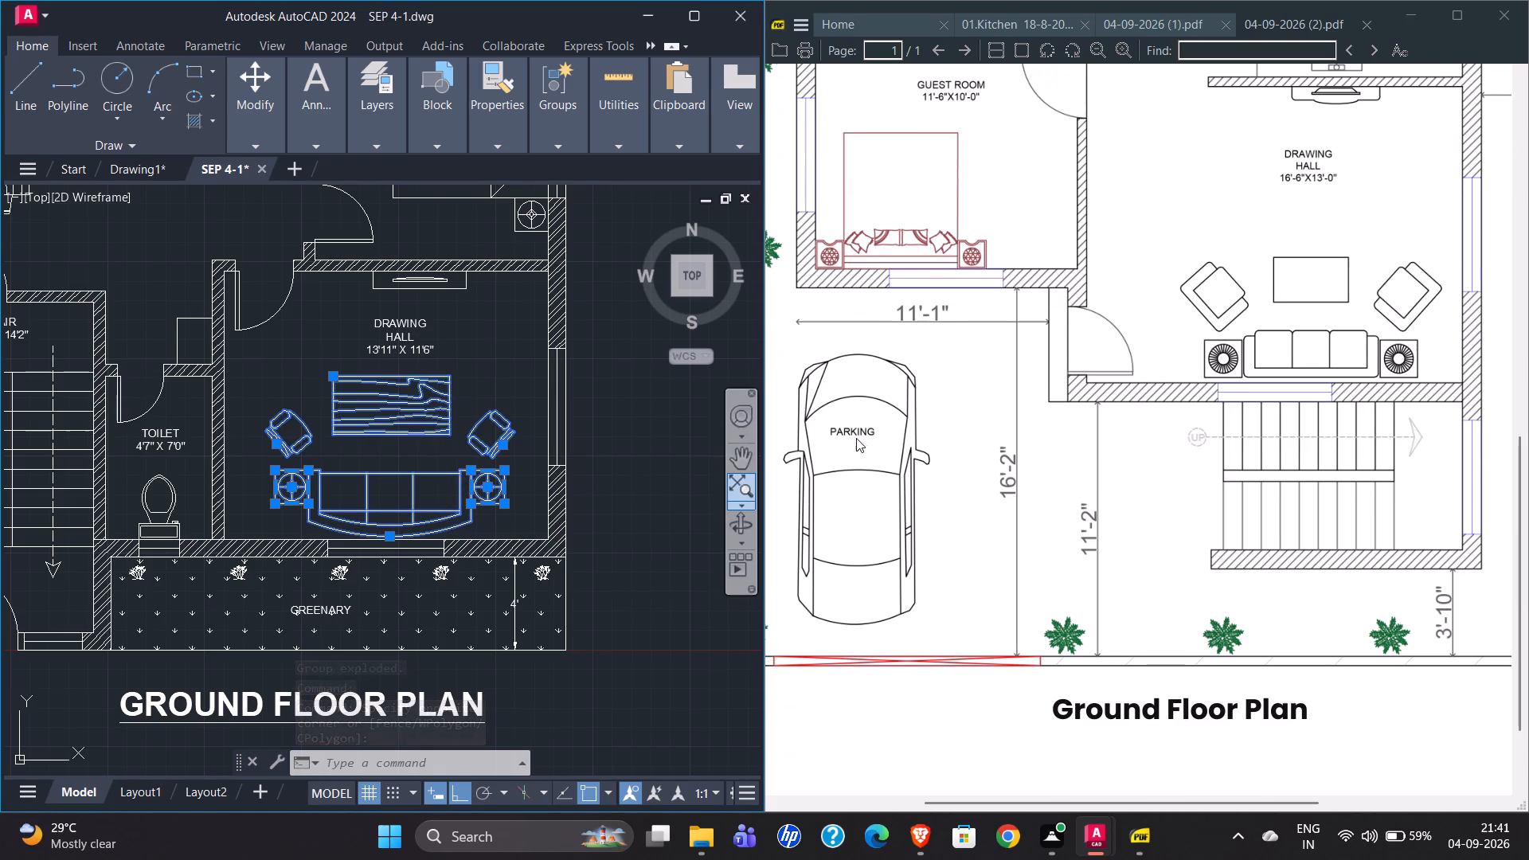
pyautogui.scroll(-3, 1076, 449)
pyautogui.scroll(4, 1076, 449)
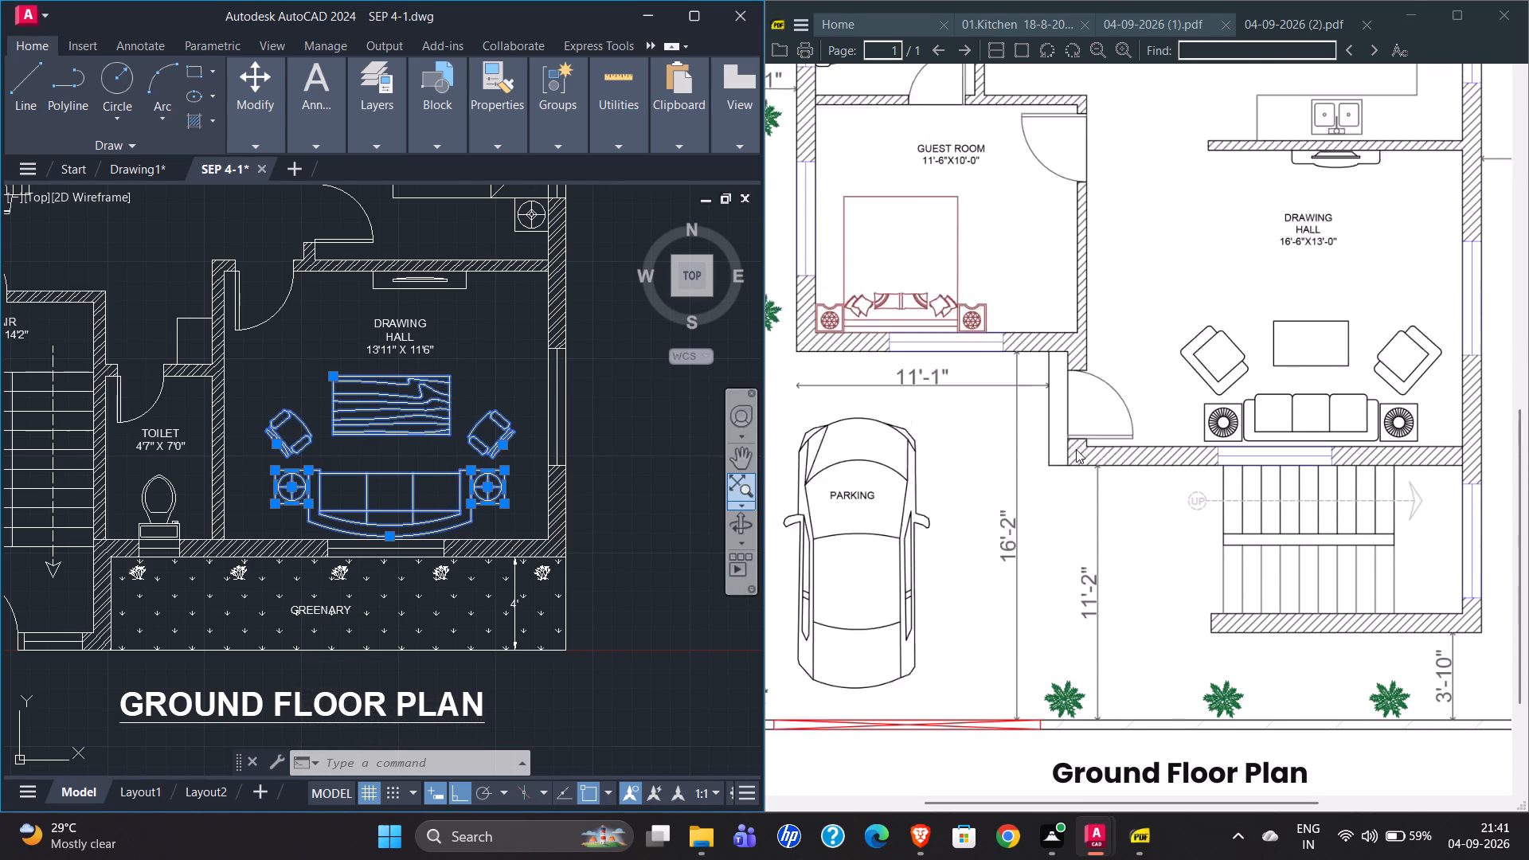
pyautogui.scroll(5, 1076, 449)
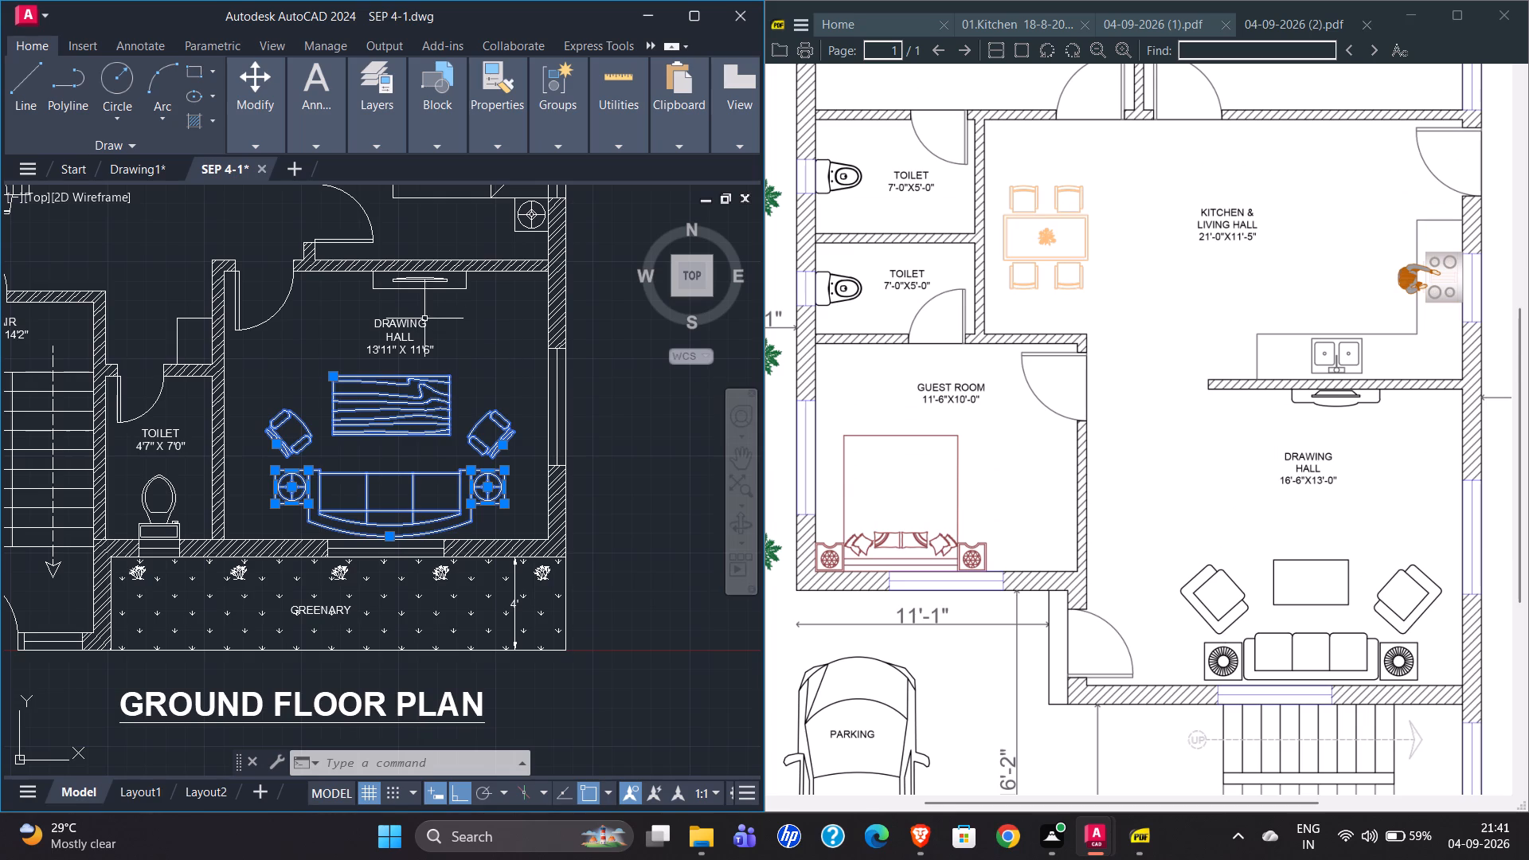
pyautogui.scroll(-2, 447, 424)
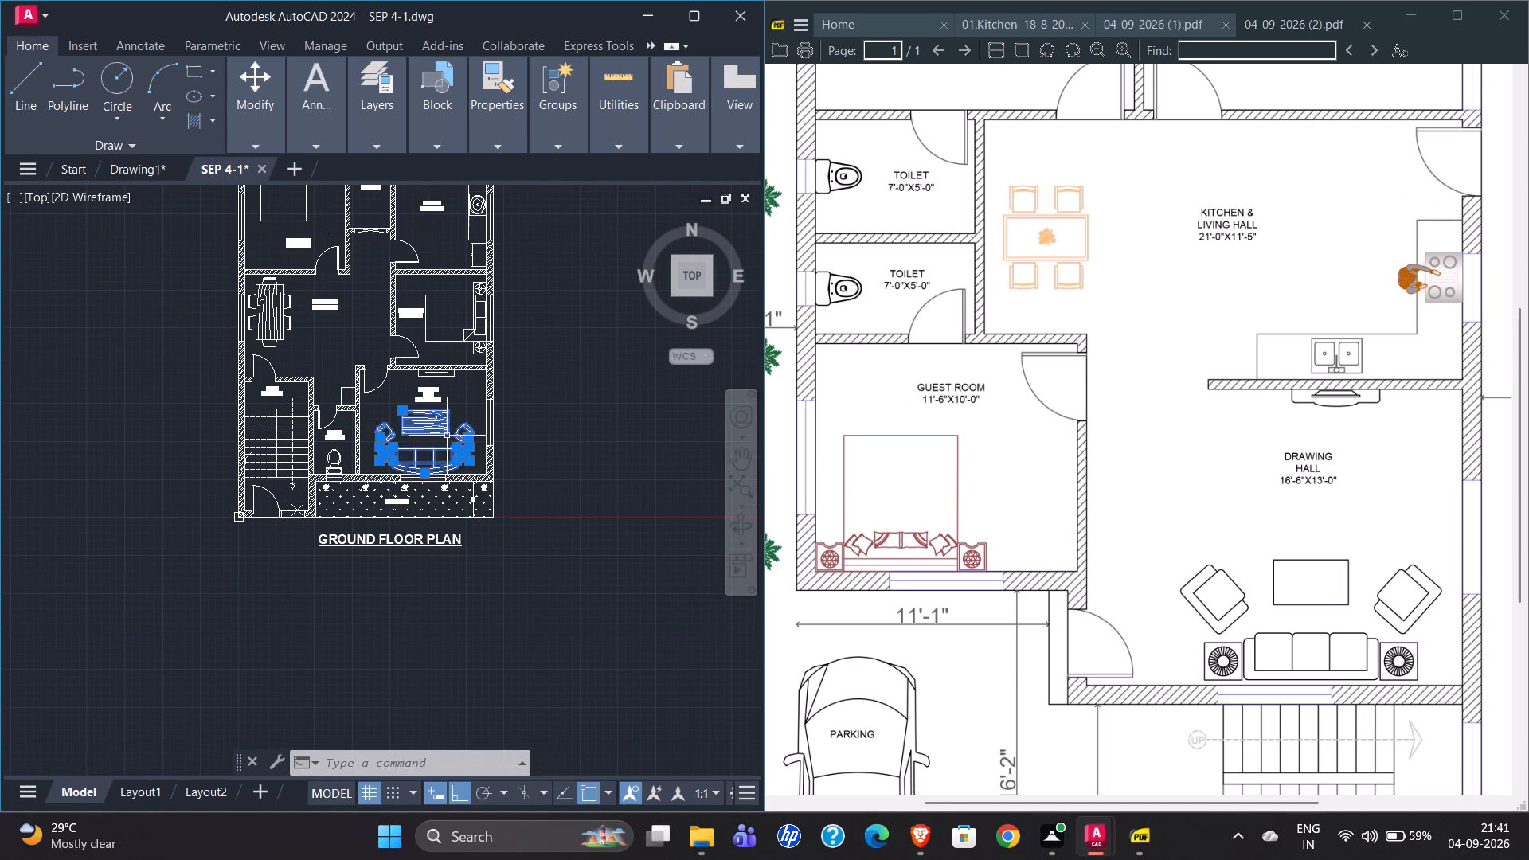
pyautogui.scroll(2, 442, 287)
pyautogui.click(440, 309)
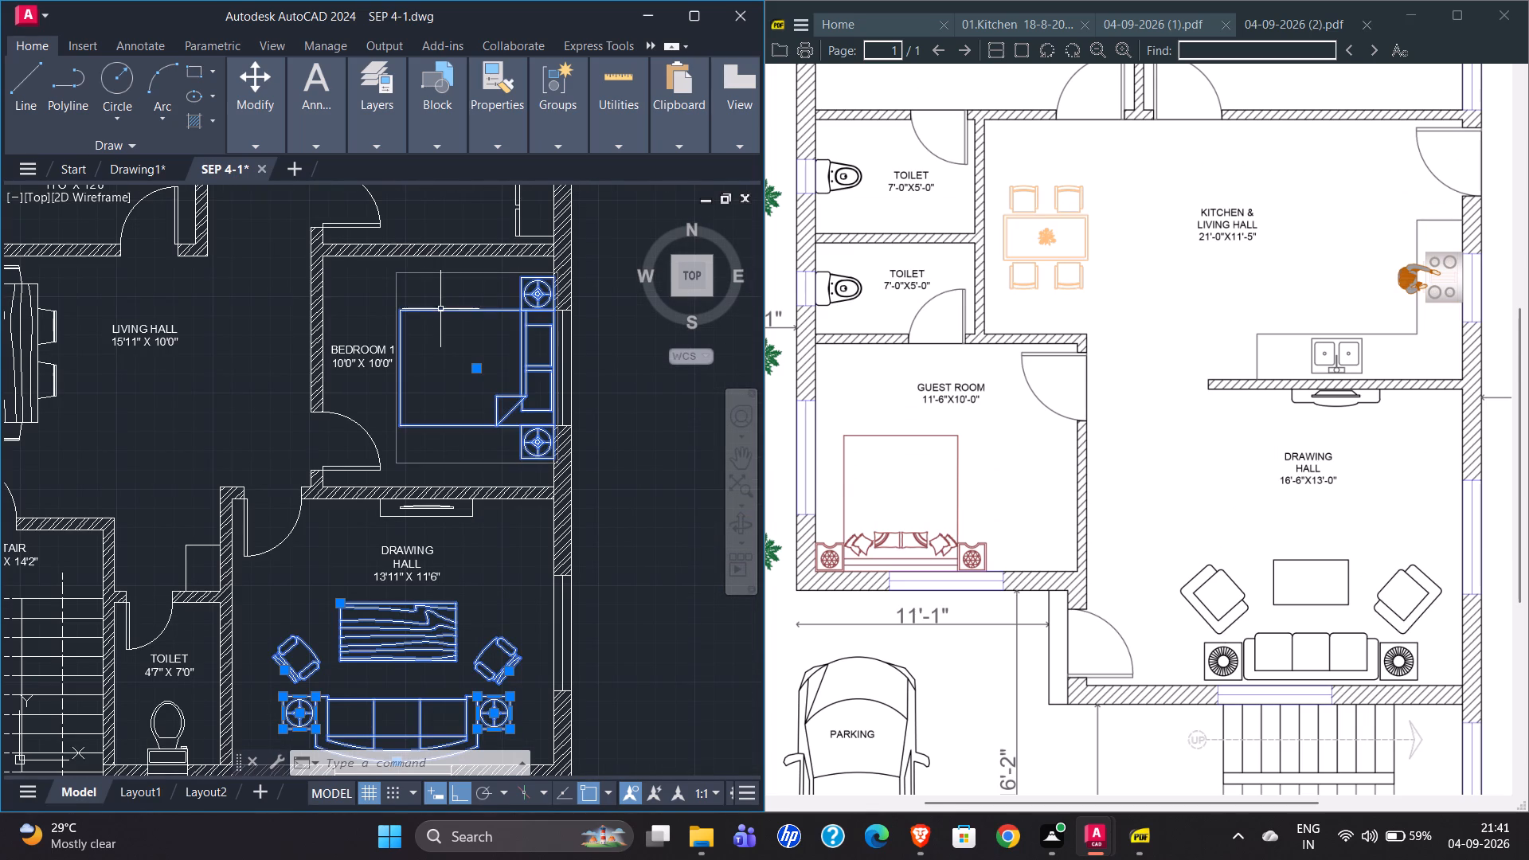
# Add the kitchen's oval sink and the stove, including all its burners, to the selection.
pyautogui.scroll(-2, 426, 401)
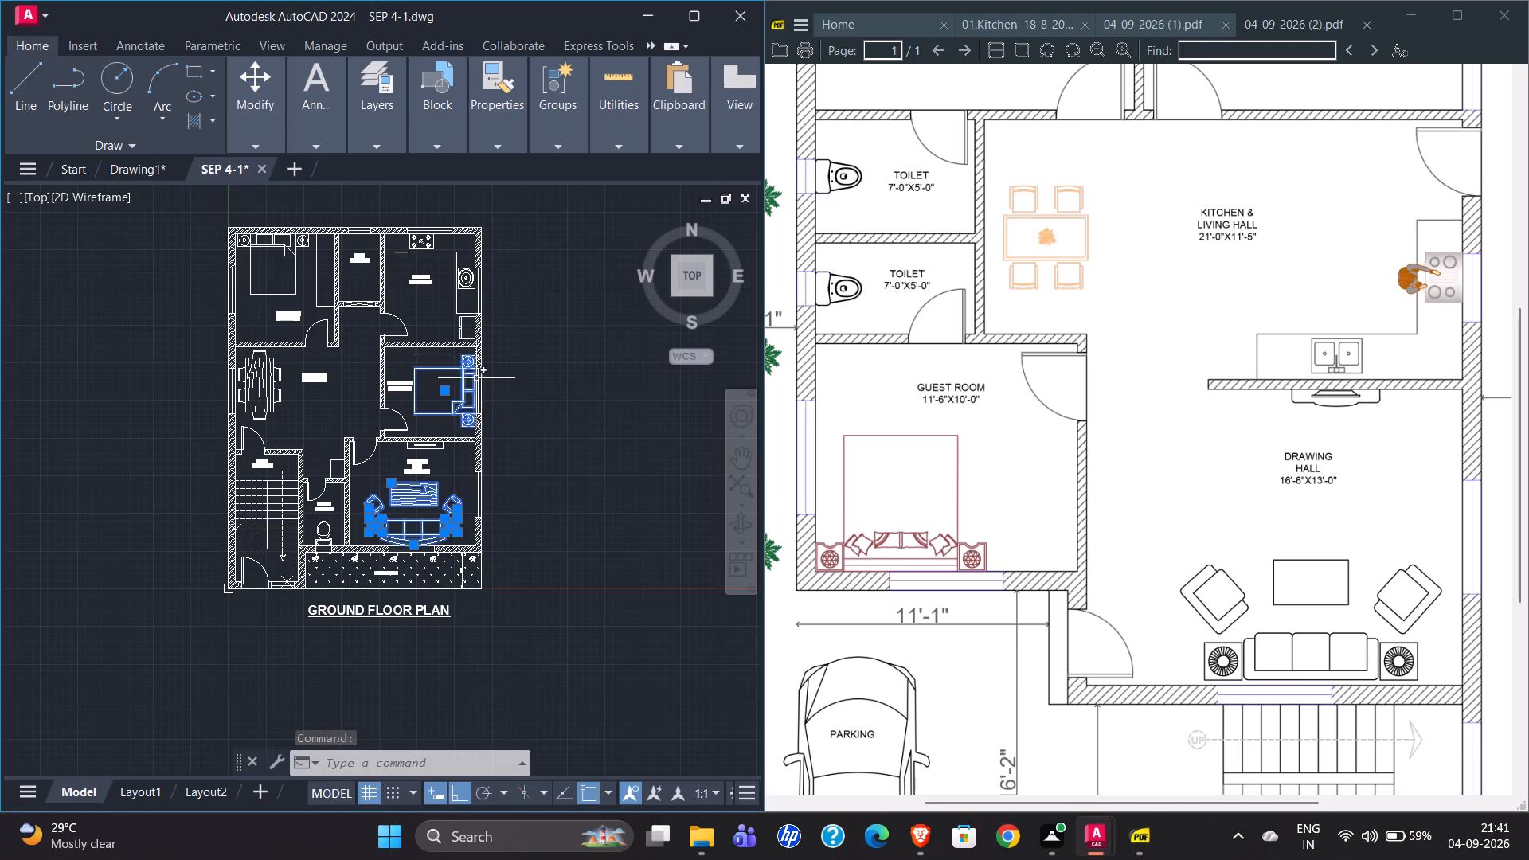
pyautogui.scroll(1, 462, 260)
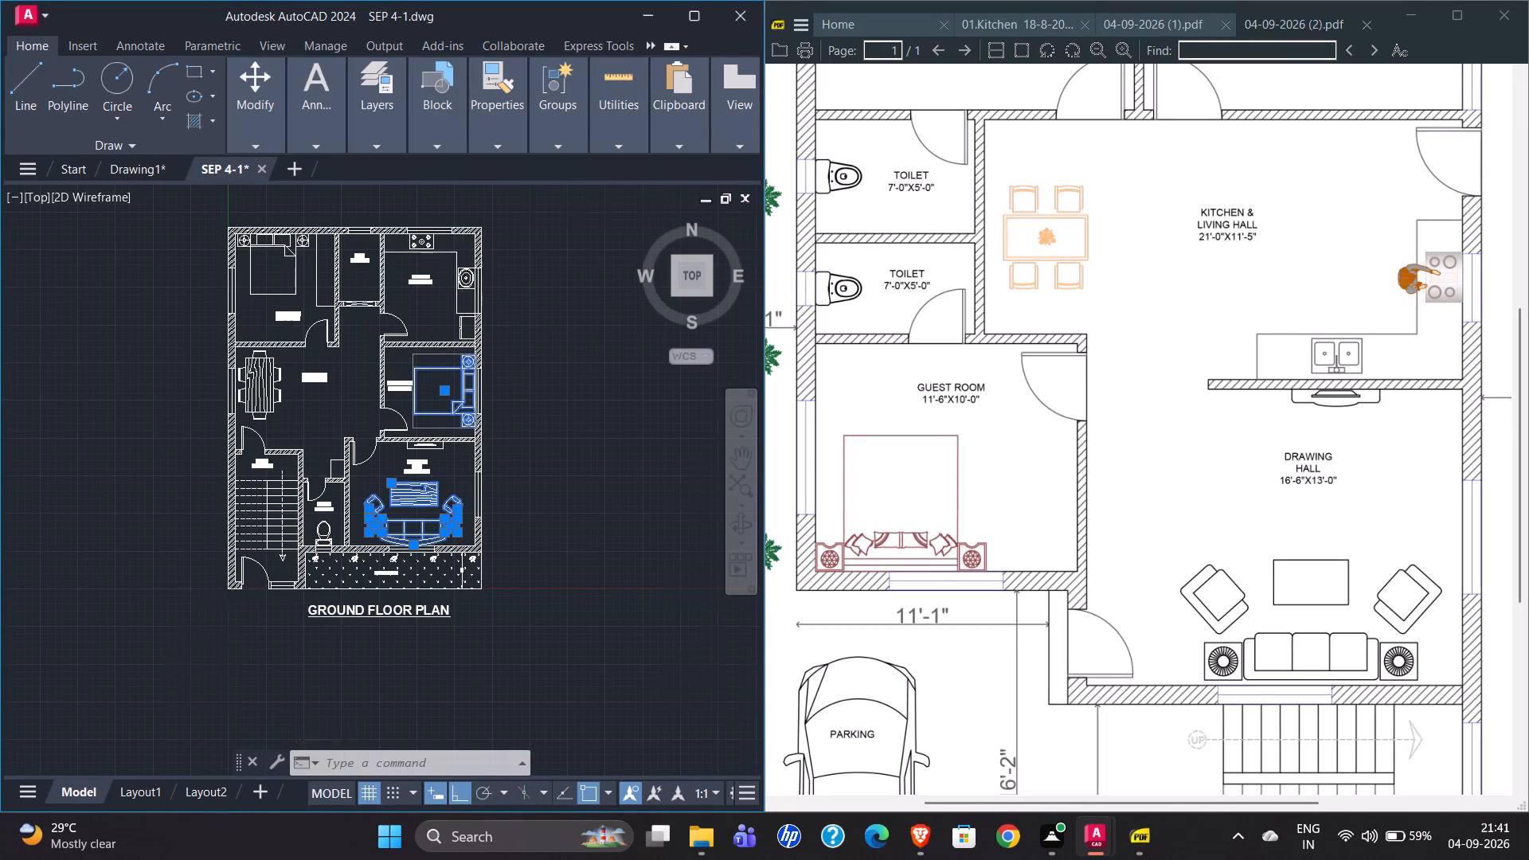
pyautogui.scroll(4, 462, 260)
pyautogui.click(465, 359)
pyautogui.click(475, 389)
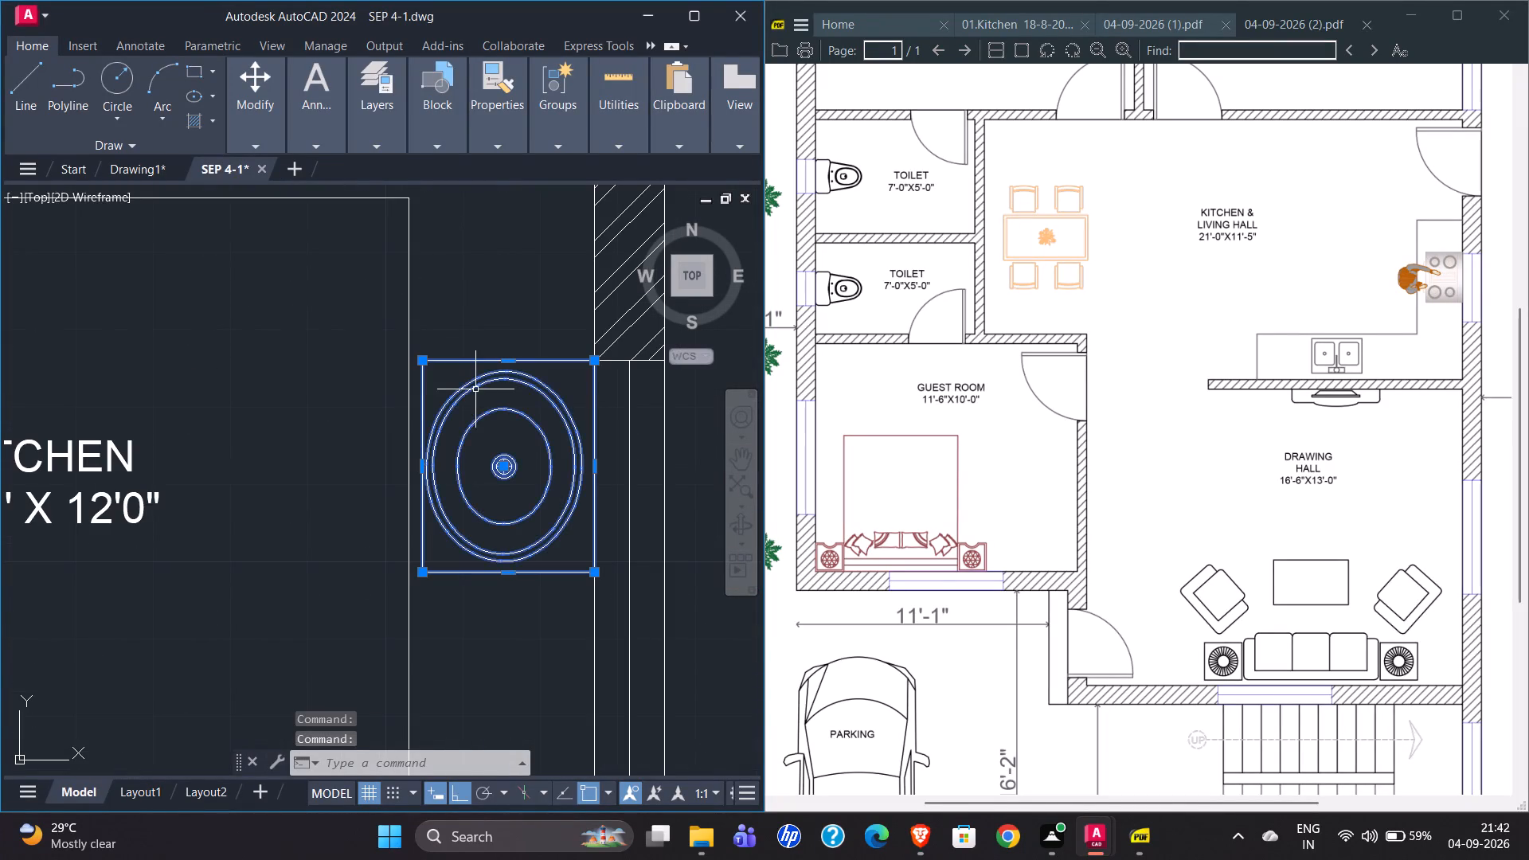
pyautogui.scroll(-3, 450, 424)
pyautogui.scroll(2, 319, 327)
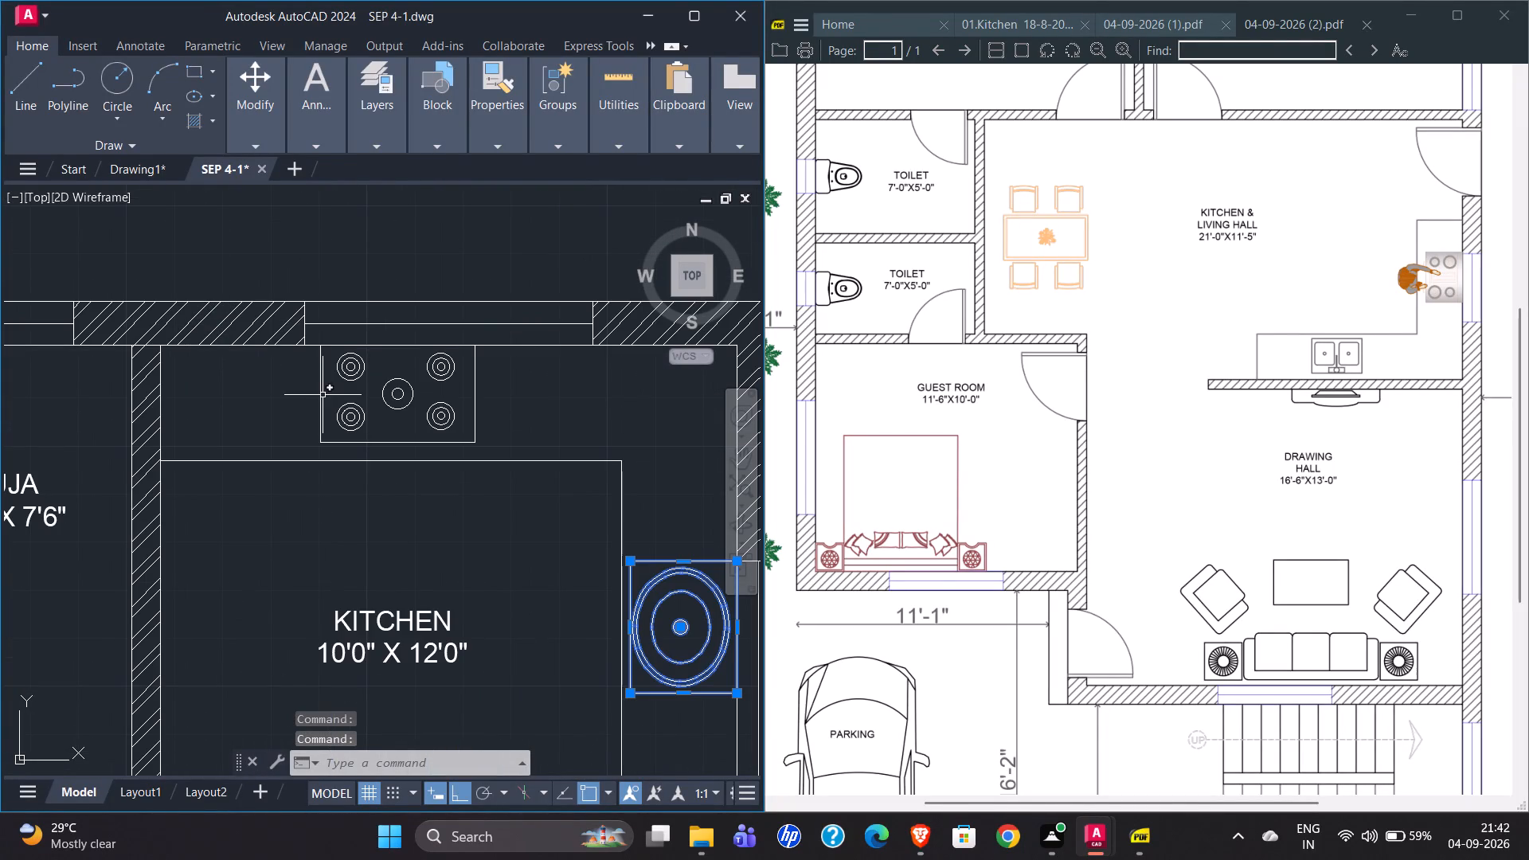
pyautogui.click(323, 394)
pyautogui.scroll(2, 334, 372)
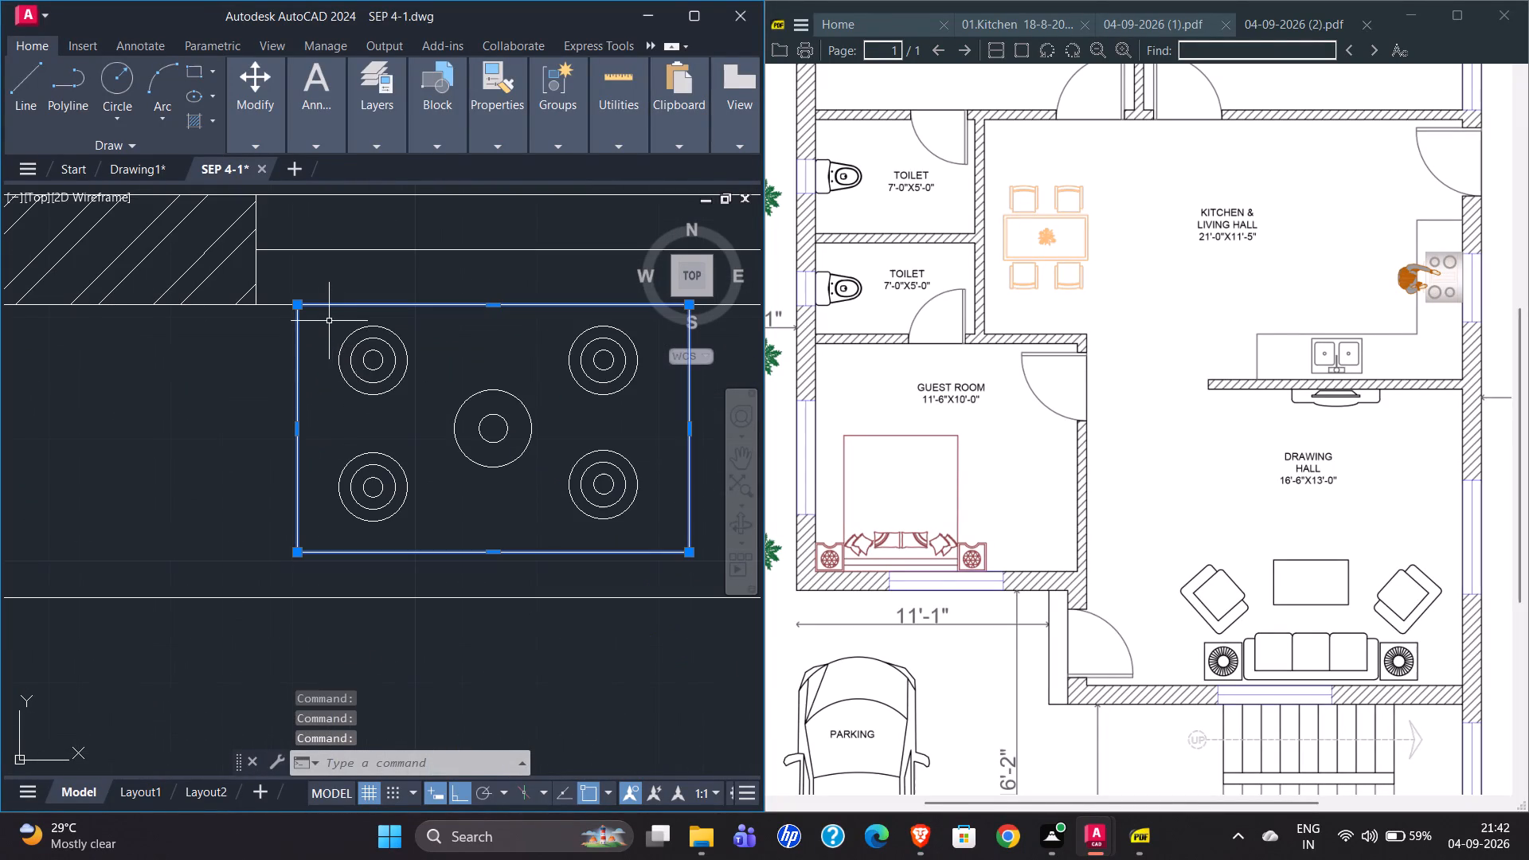
pyautogui.click(329, 320)
pyautogui.click(654, 544)
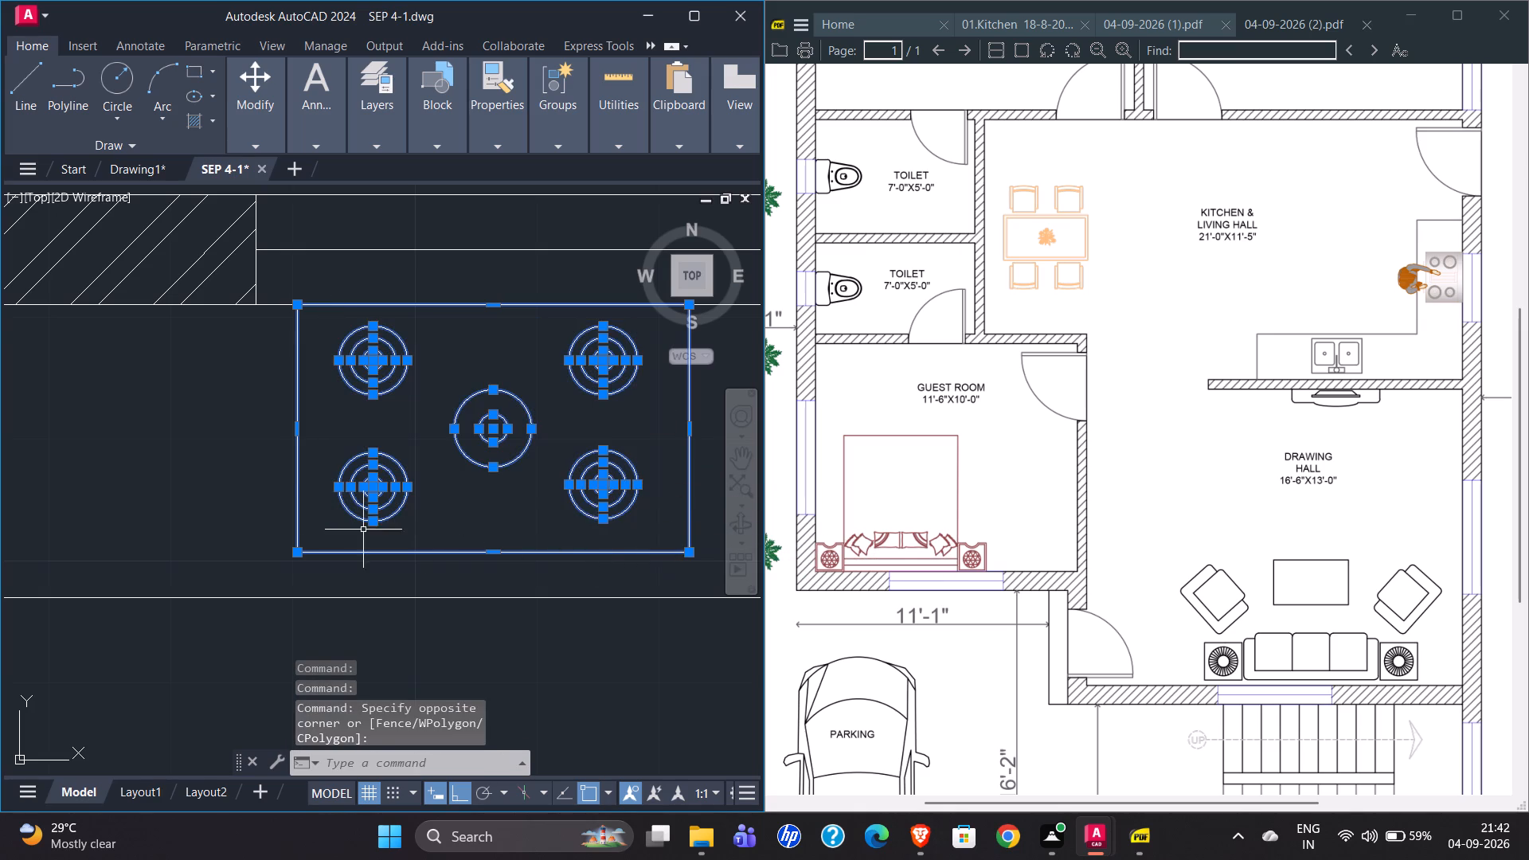
# Add the WC in the 4'7" x 7'0" toilet to the selection.
pyautogui.scroll(-3, 311, 525)
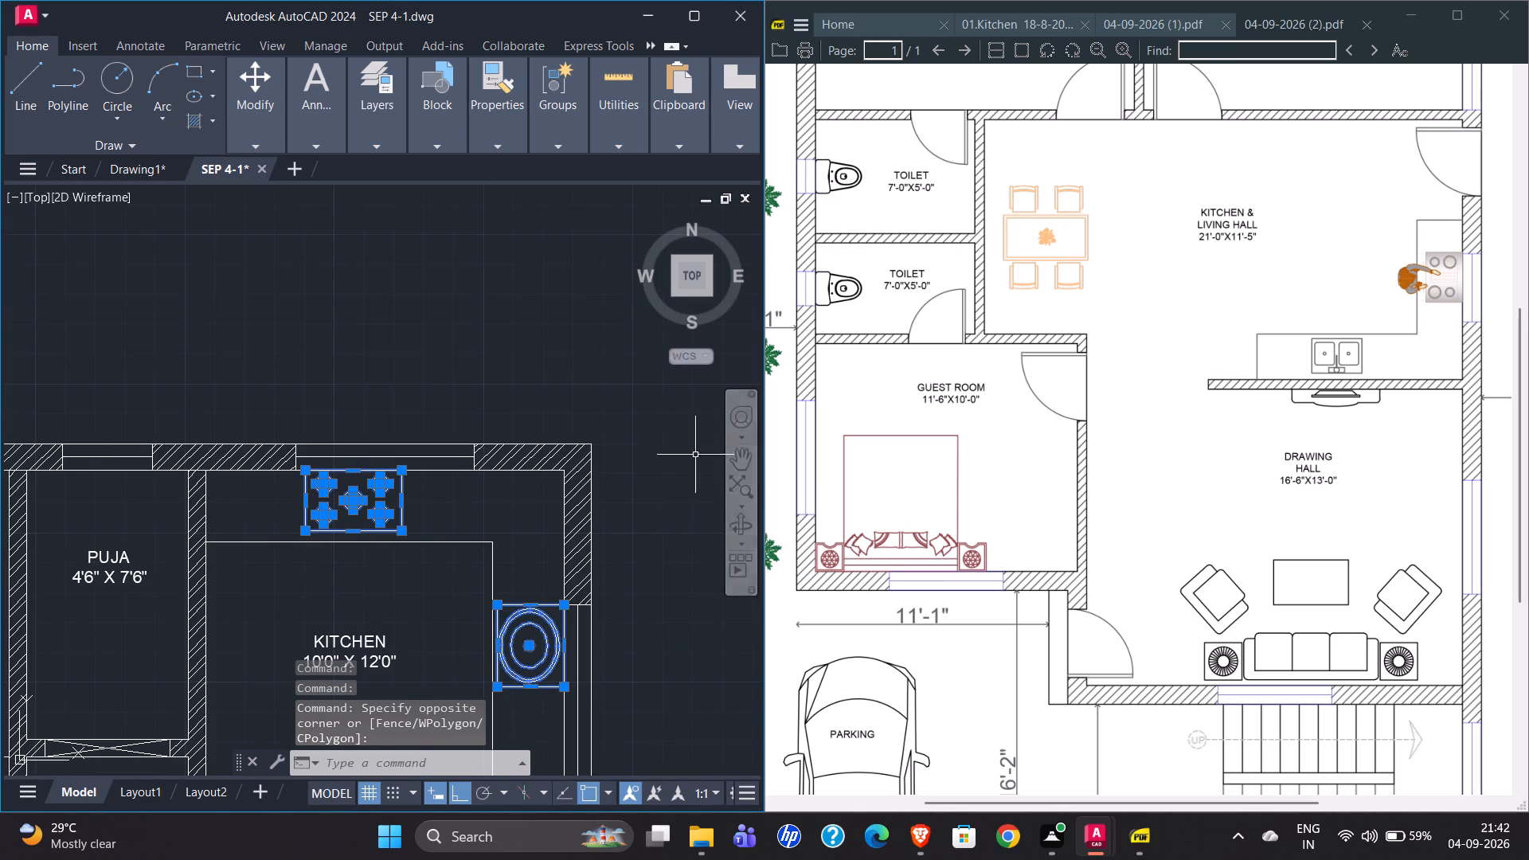
pyautogui.scroll(-2, 596, 424)
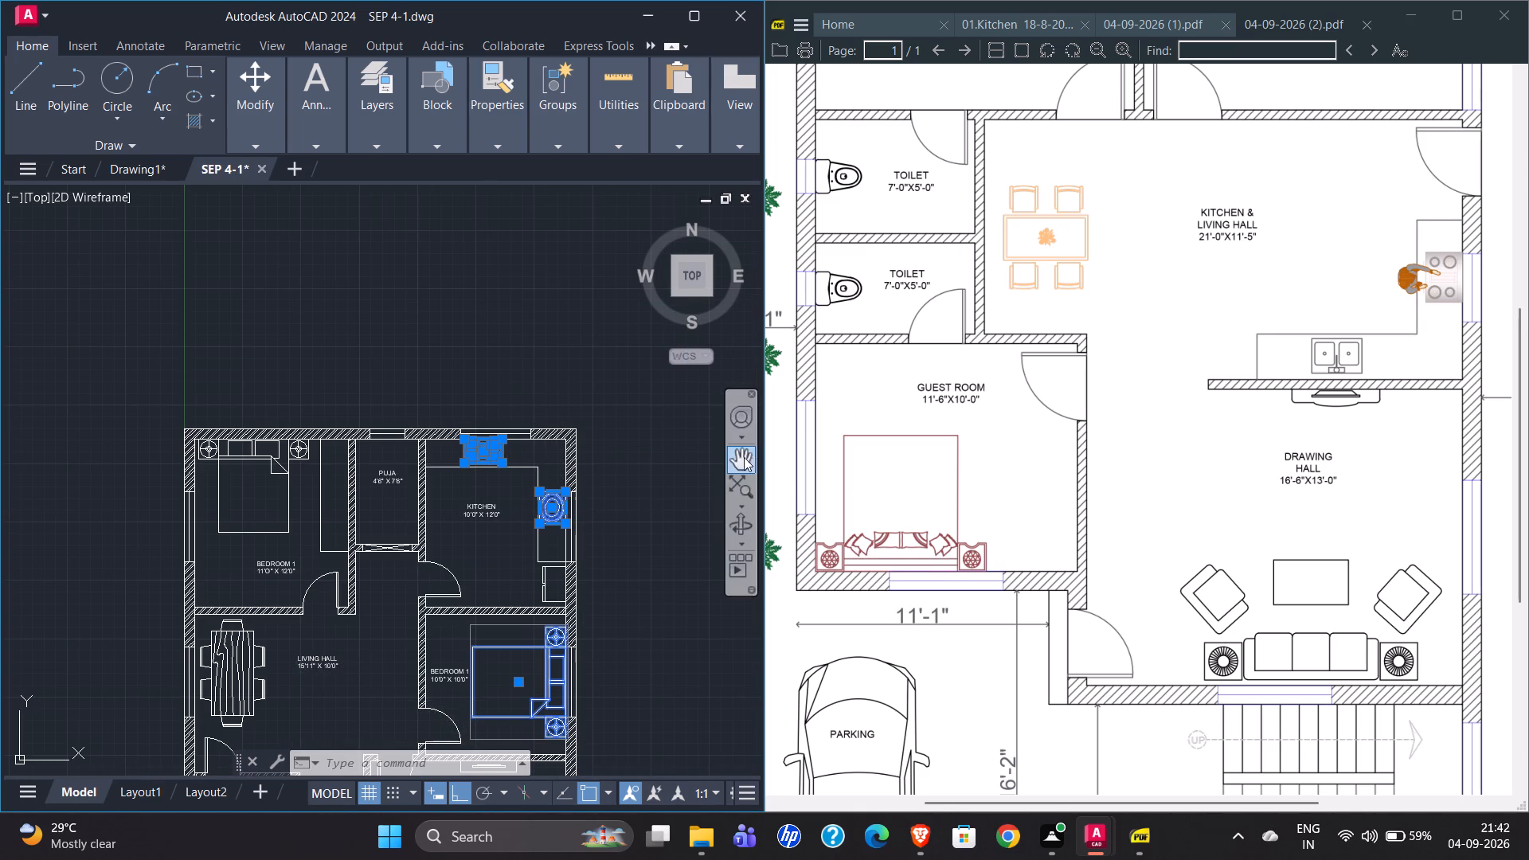
pyautogui.scroll(-1, 444, 405)
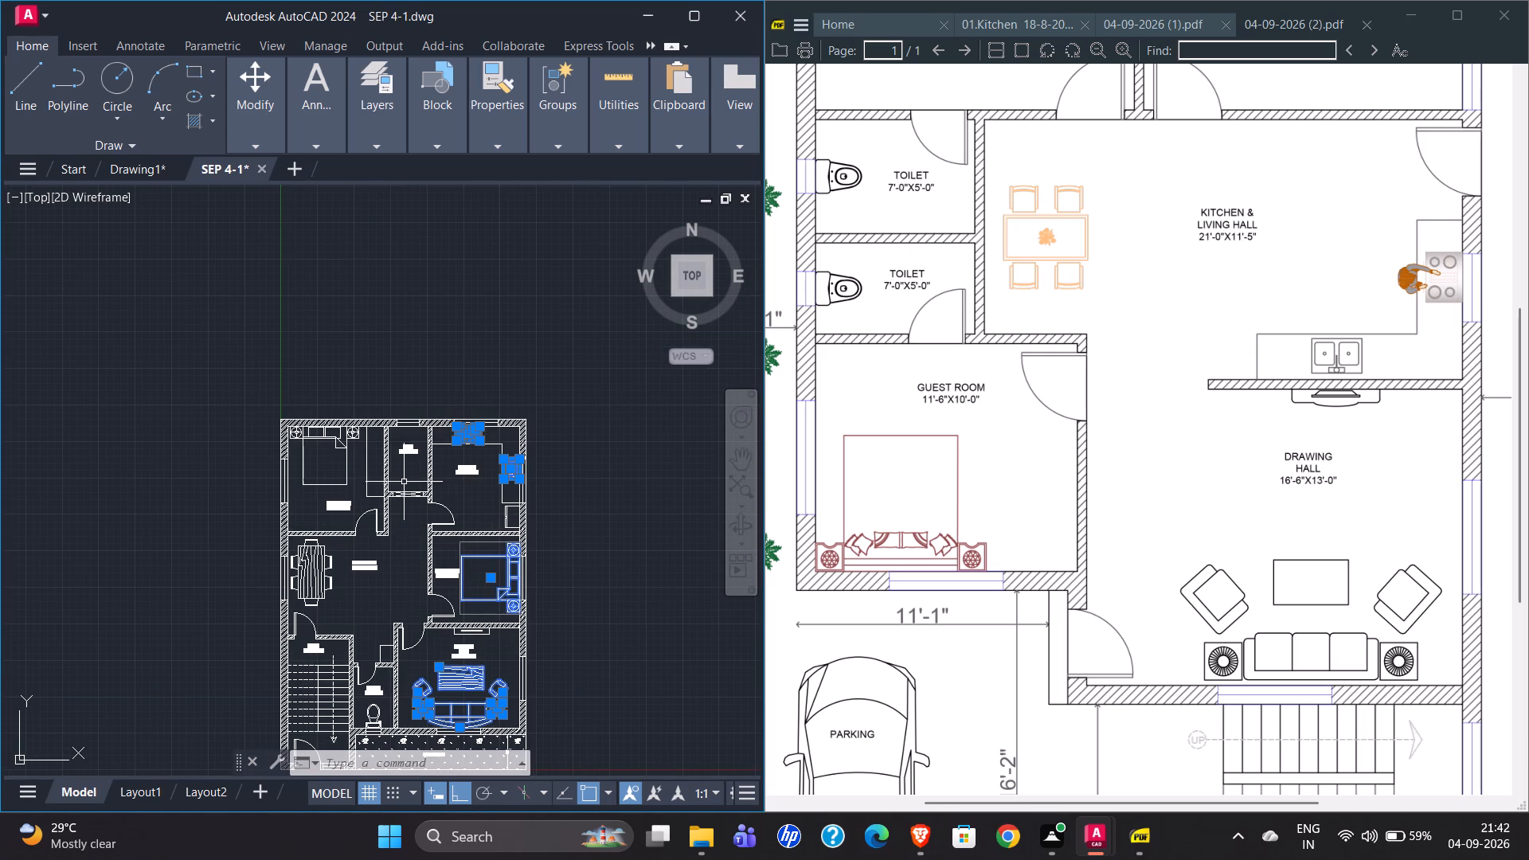
pyautogui.scroll(-1, 401, 494)
pyautogui.scroll(5, 372, 639)
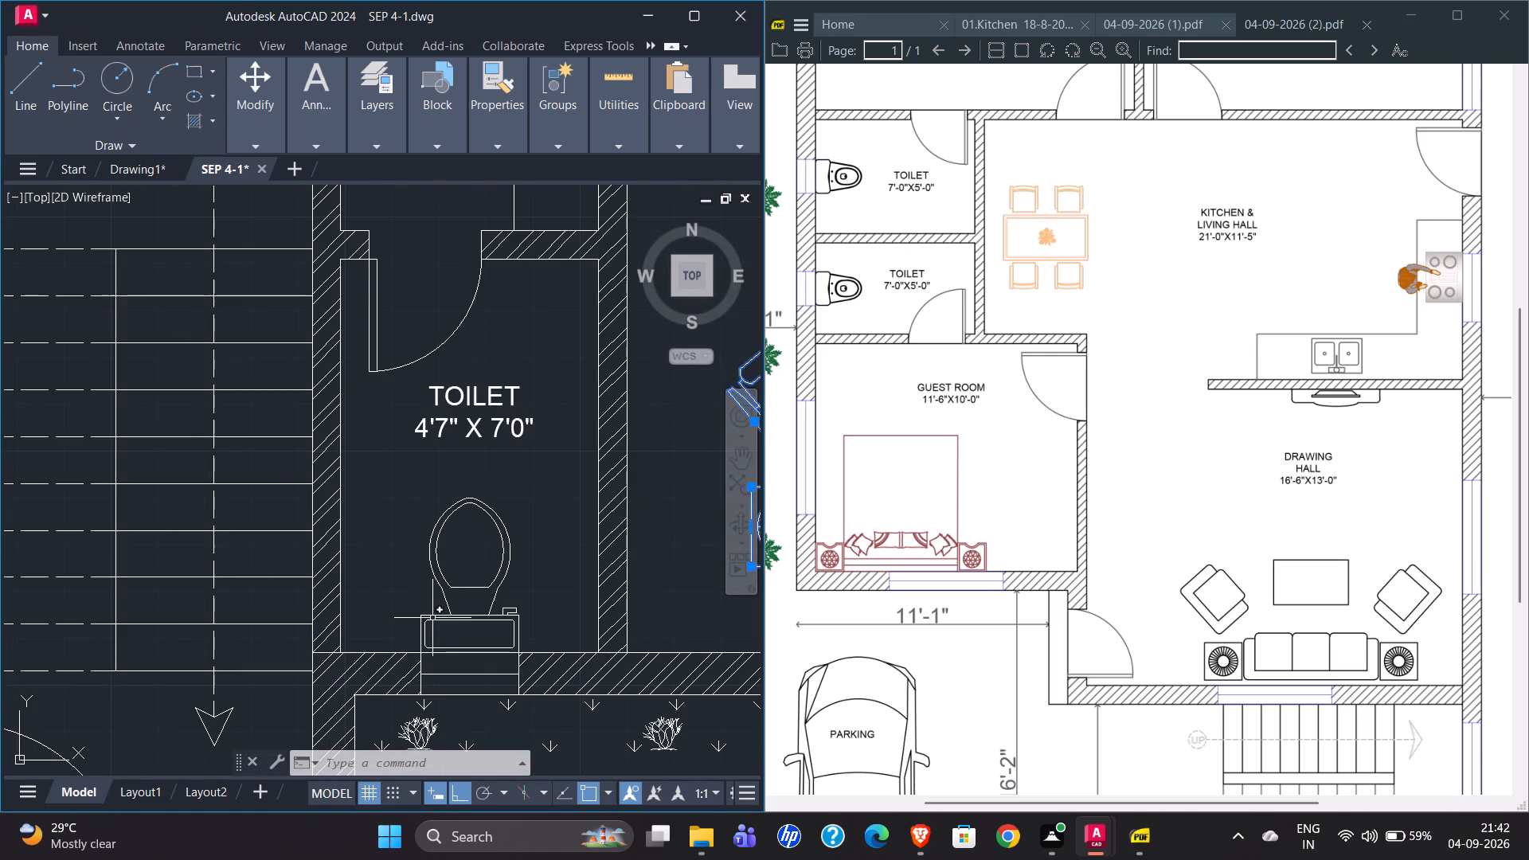
pyautogui.click(432, 618)
# Add the living hall's six-seat dining table set to the selection.
pyautogui.scroll(-2, 423, 593)
pyautogui.scroll(-1, 355, 578)
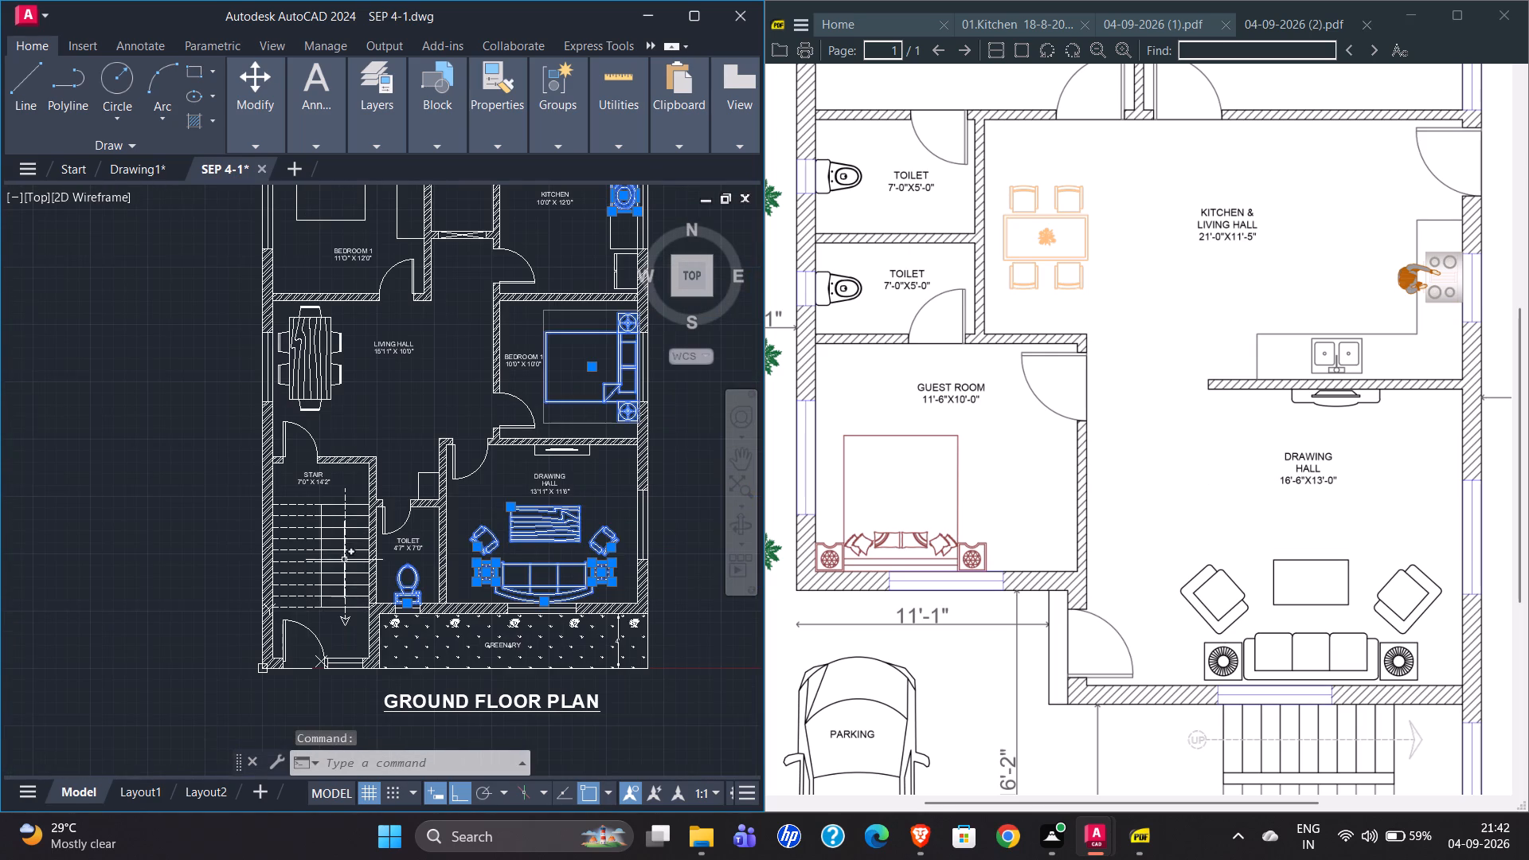
pyautogui.scroll(2, 284, 303)
pyautogui.click(263, 307)
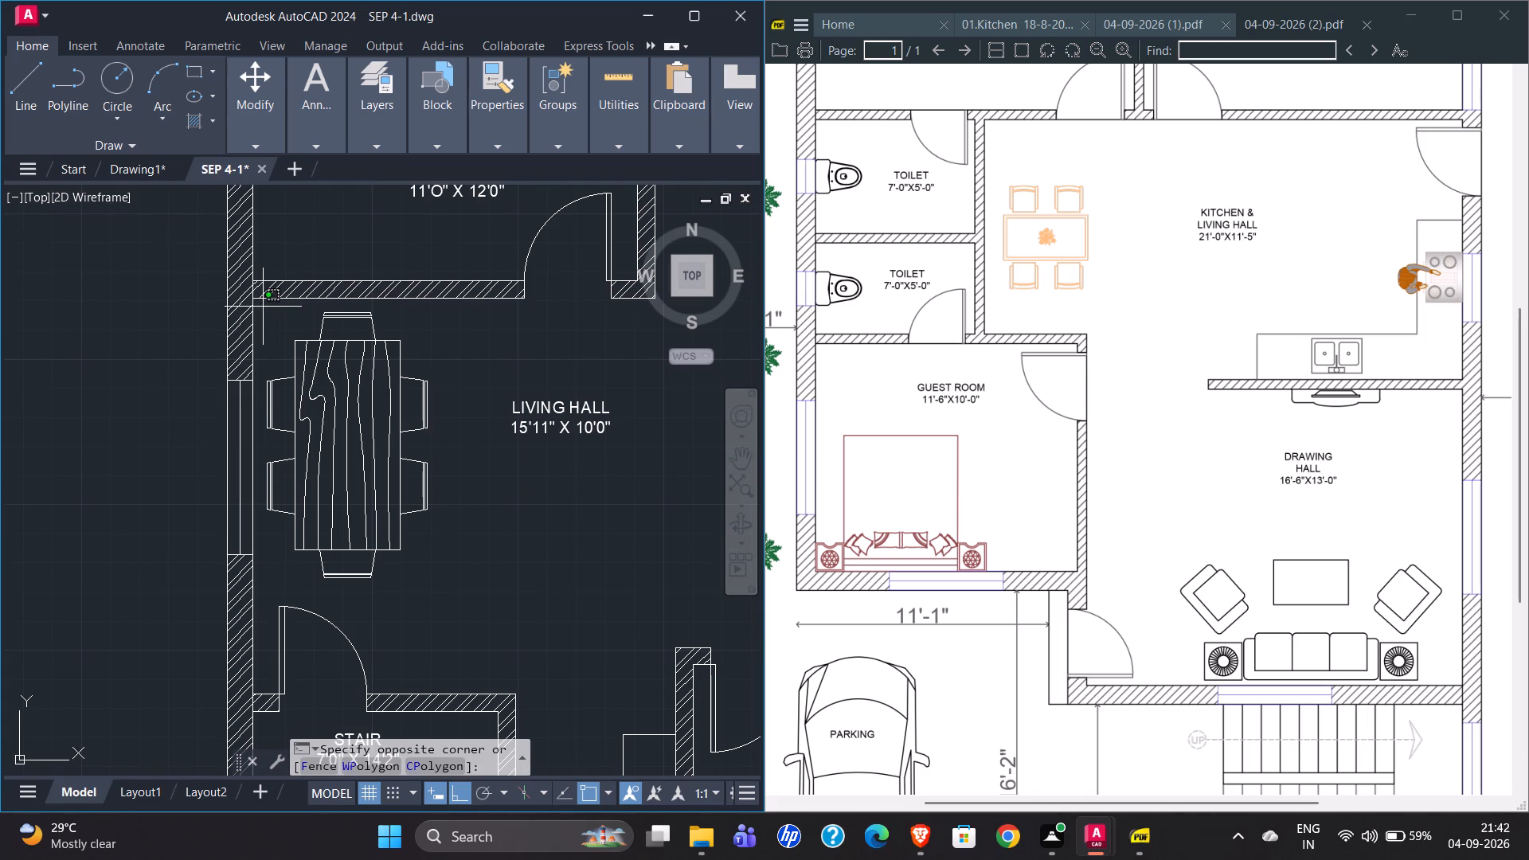
pyautogui.click(475, 596)
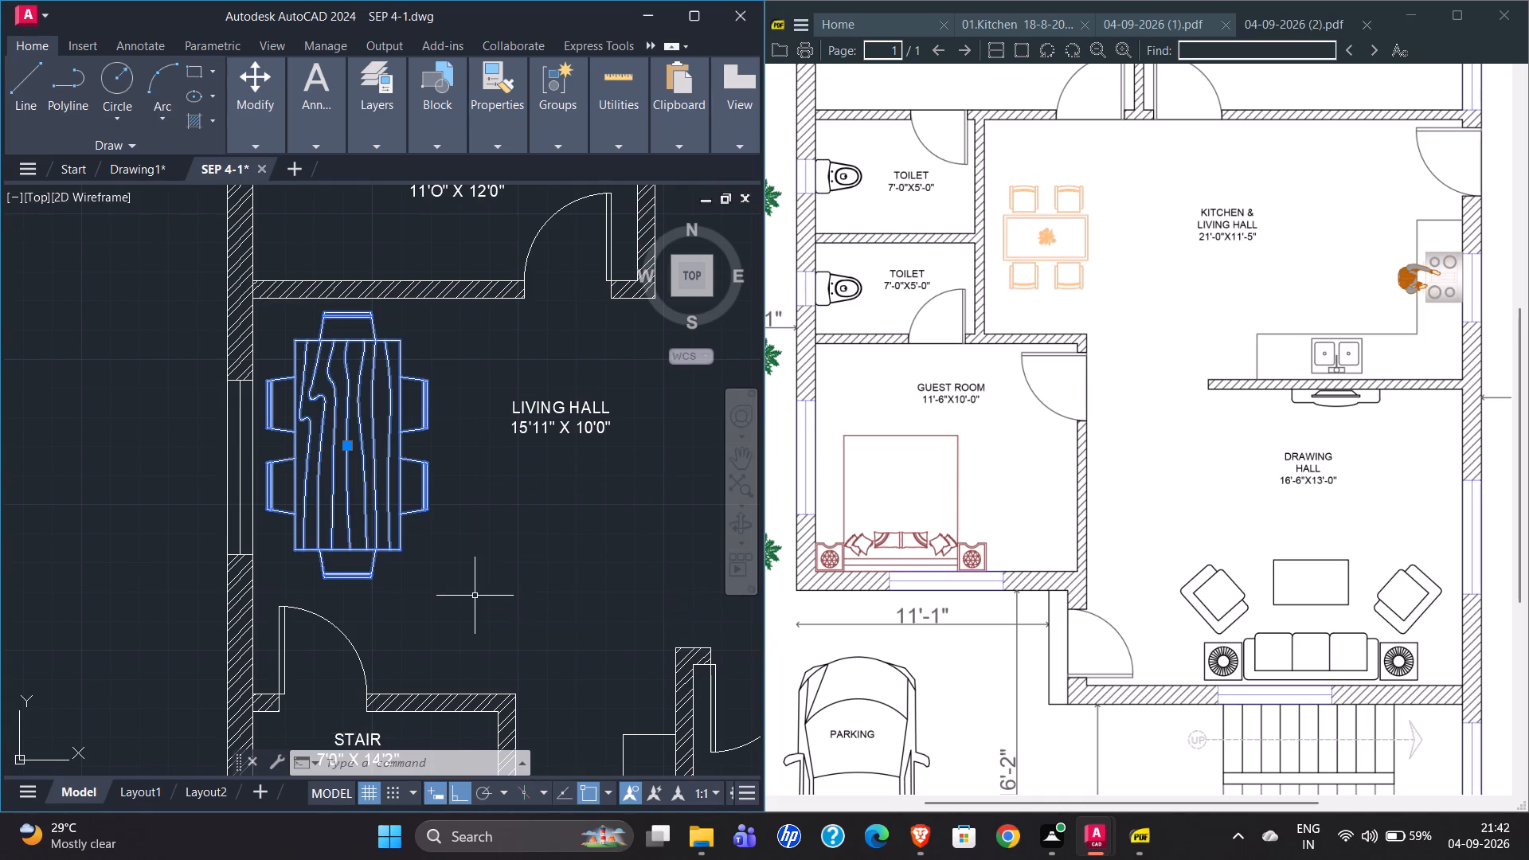
# Add the bed set in the 11'0" x 12'0" bedroom to the selection.
pyautogui.scroll(-2, 272, 472)
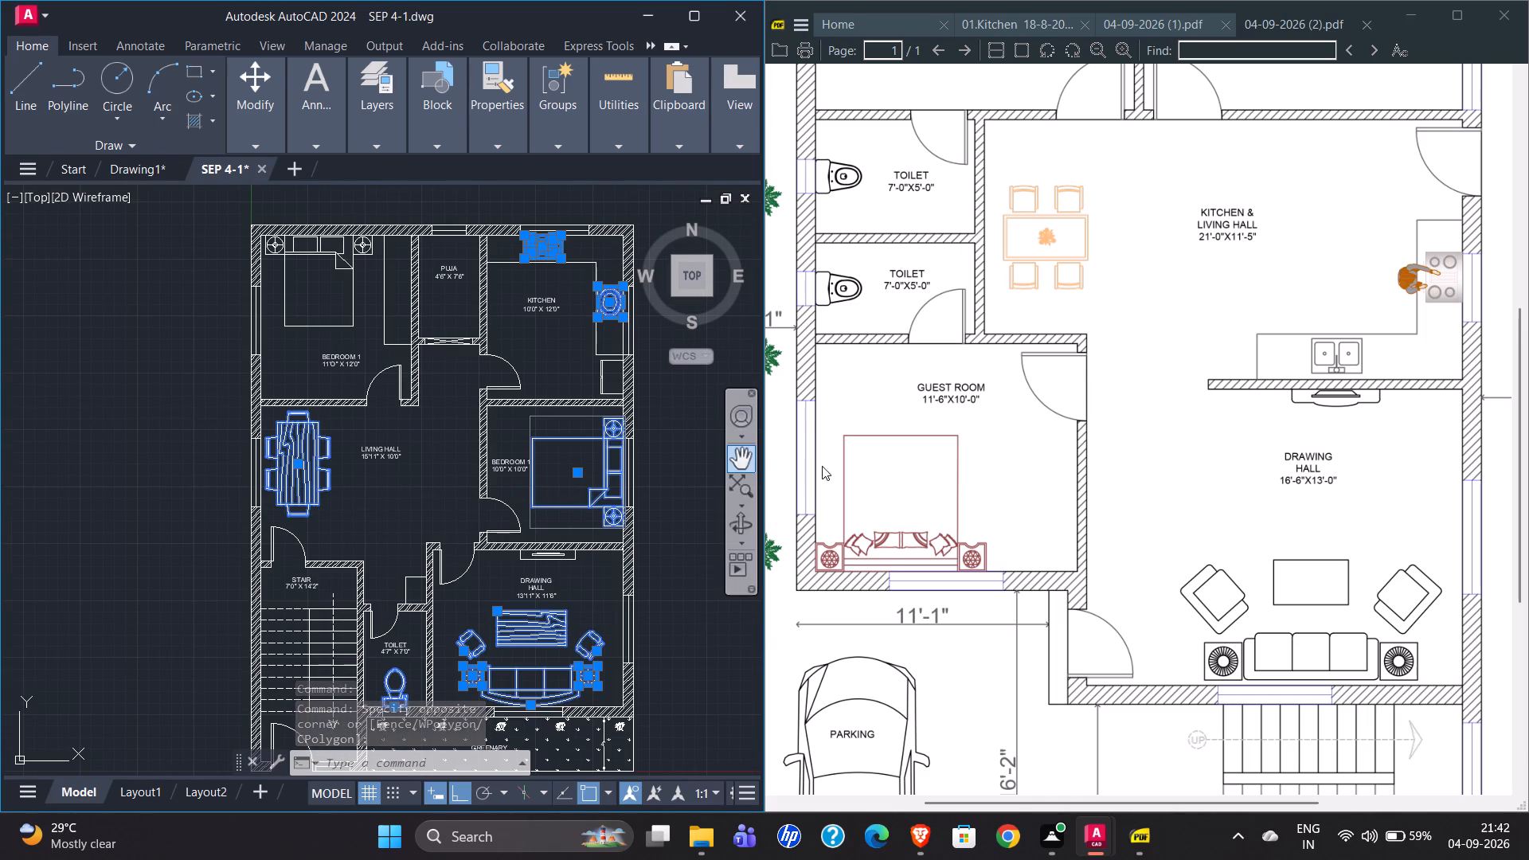
pyautogui.click(357, 281)
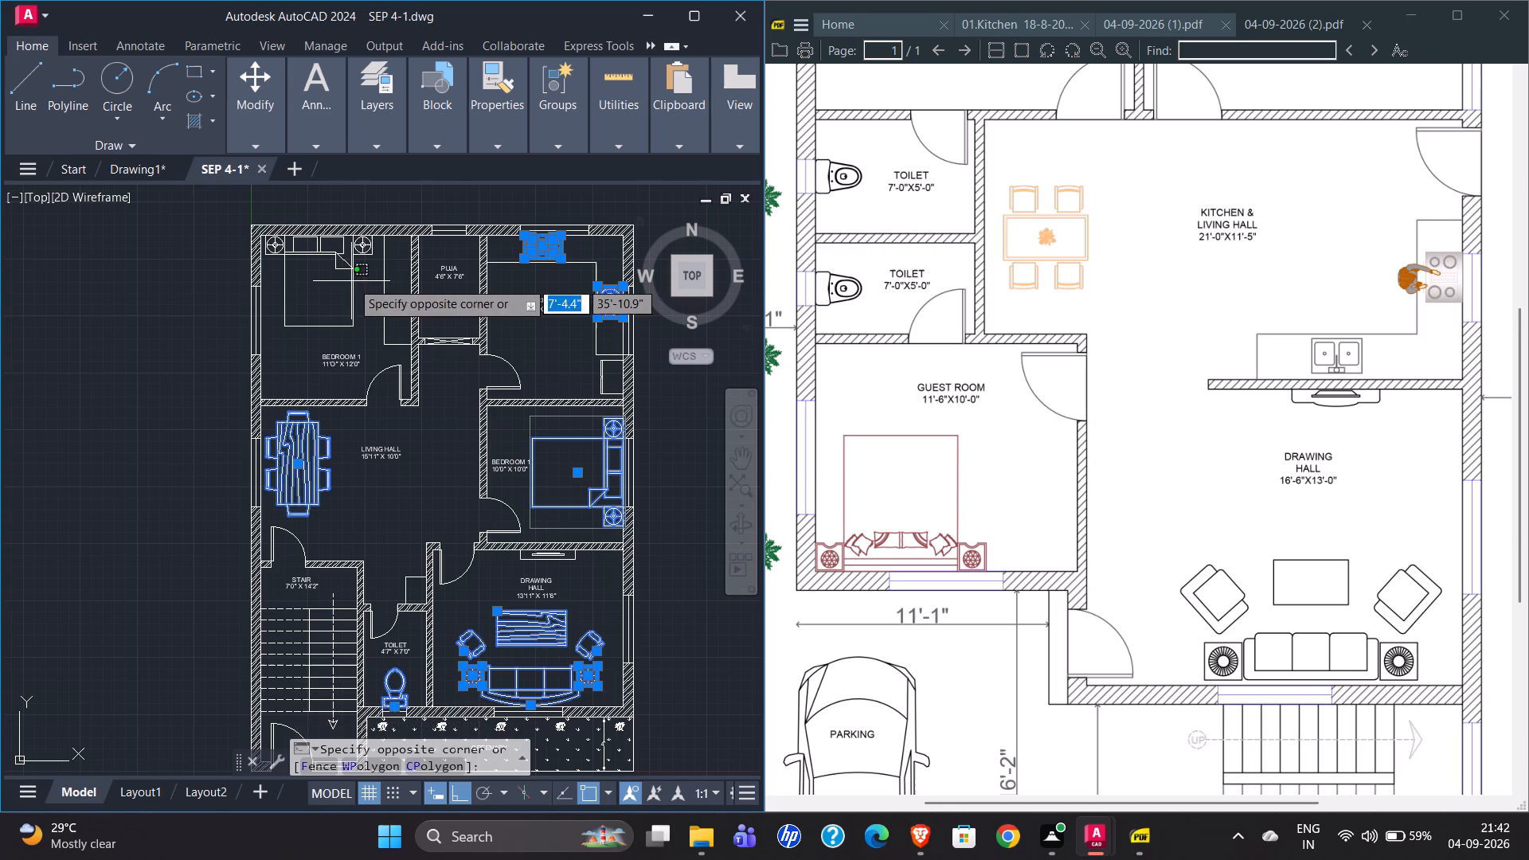
pyautogui.click(350, 283)
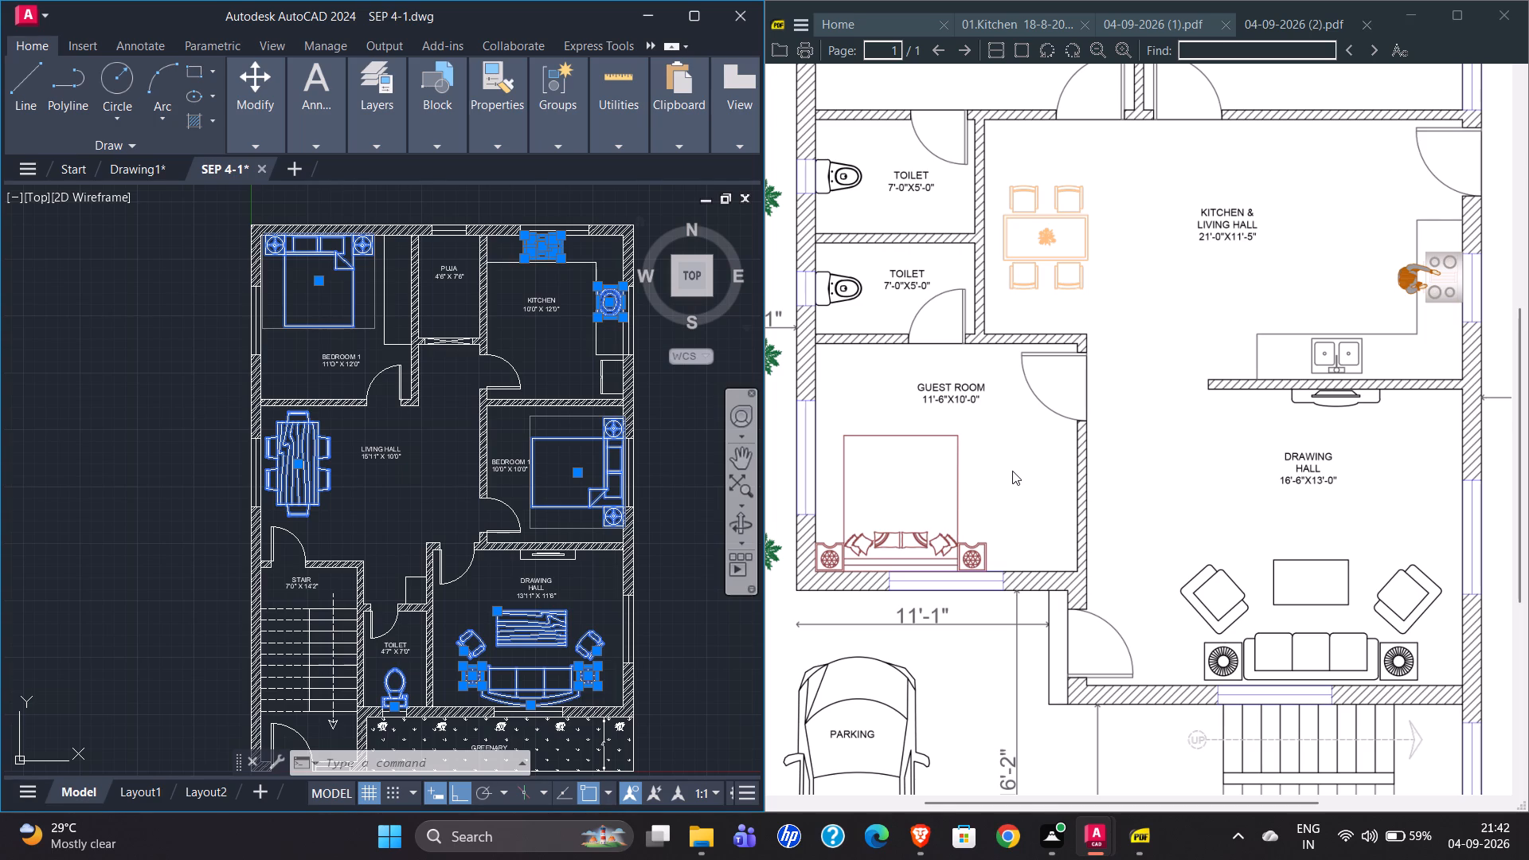
# Add the greenery strip's plant just below the toilet to the selection, checking the PDF for the pieces needed.
pyautogui.scroll(5, 1015, 471)
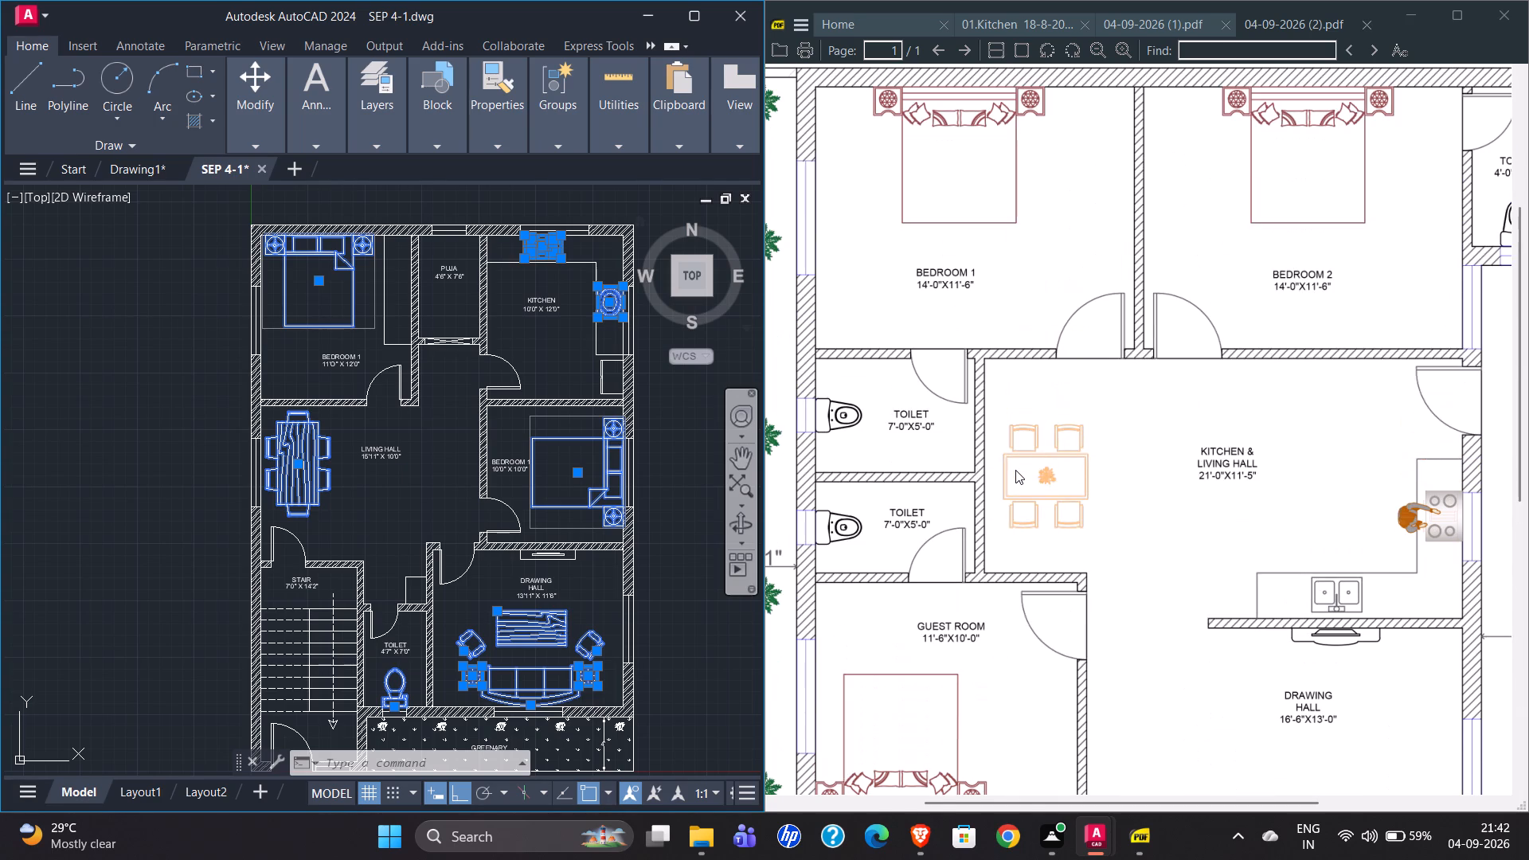
pyautogui.scroll(1, 1015, 470)
pyautogui.scroll(-1, 553, 476)
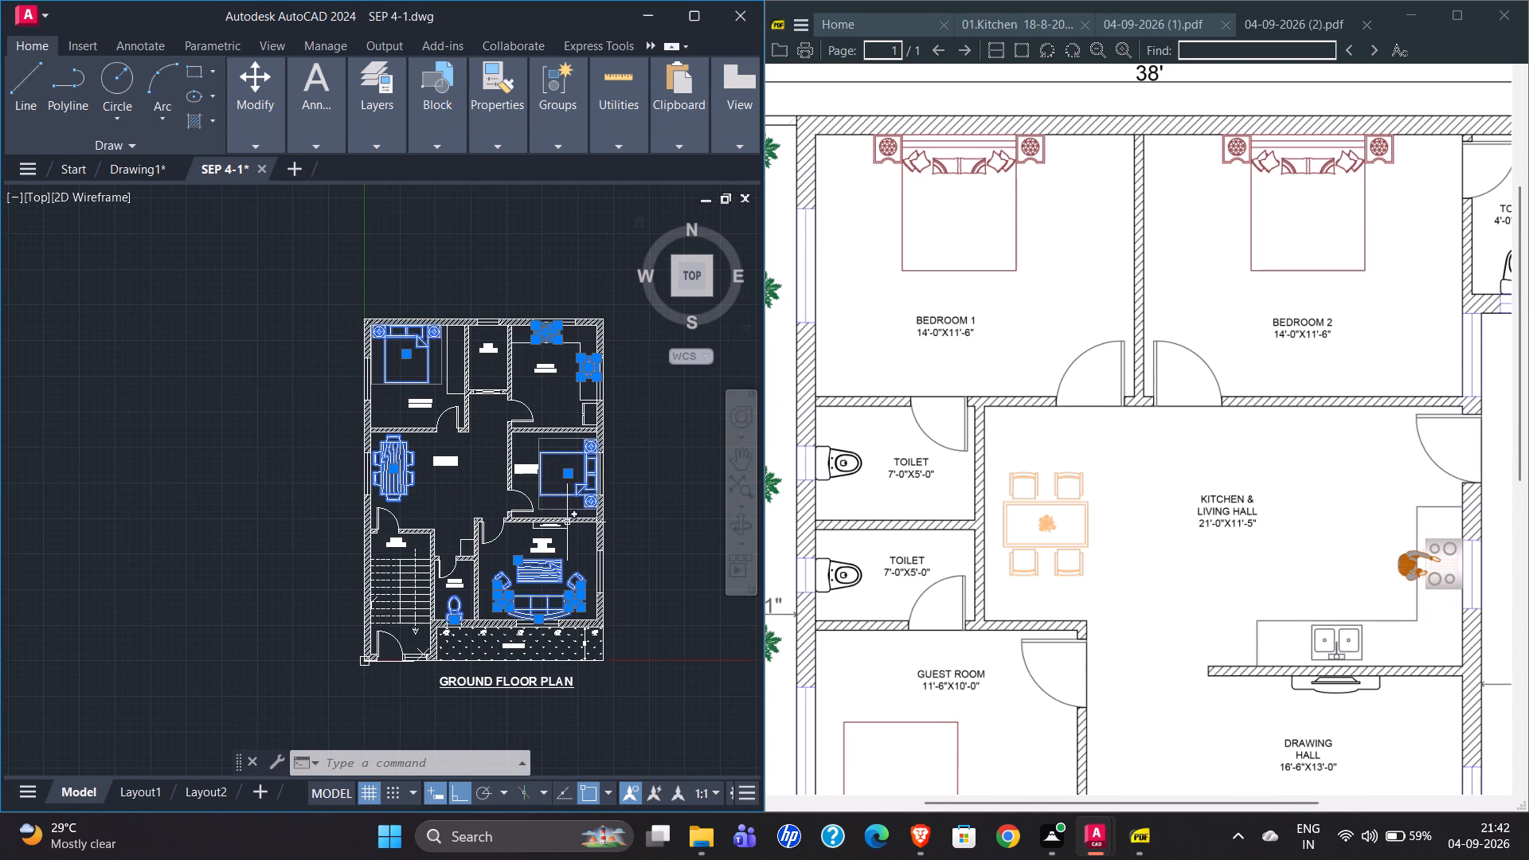
pyautogui.scroll(3, 547, 620)
pyautogui.scroll(-2, 234, 539)
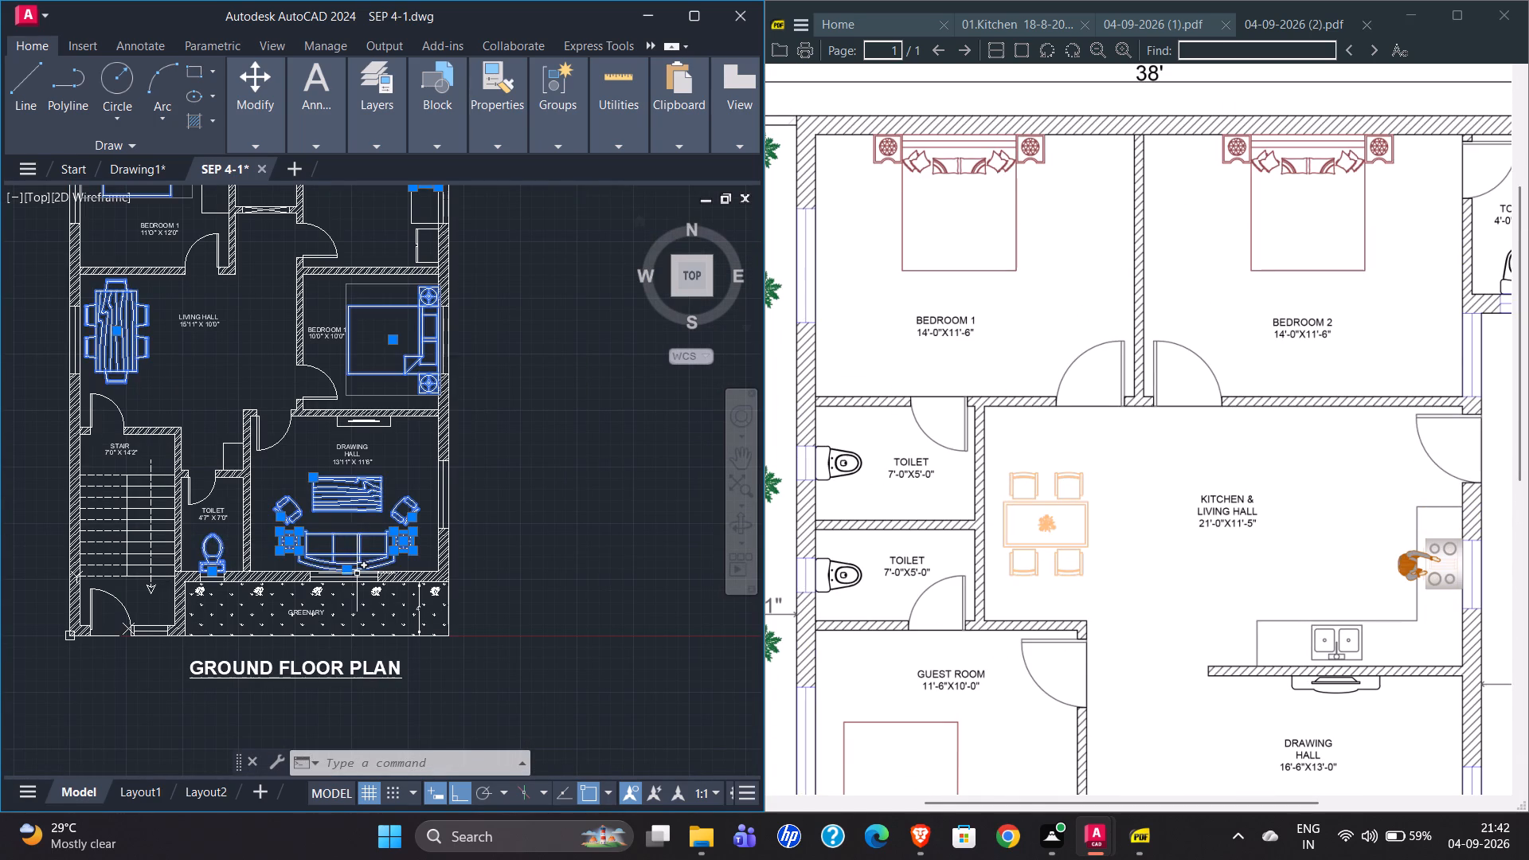
pyautogui.scroll(4, 183, 594)
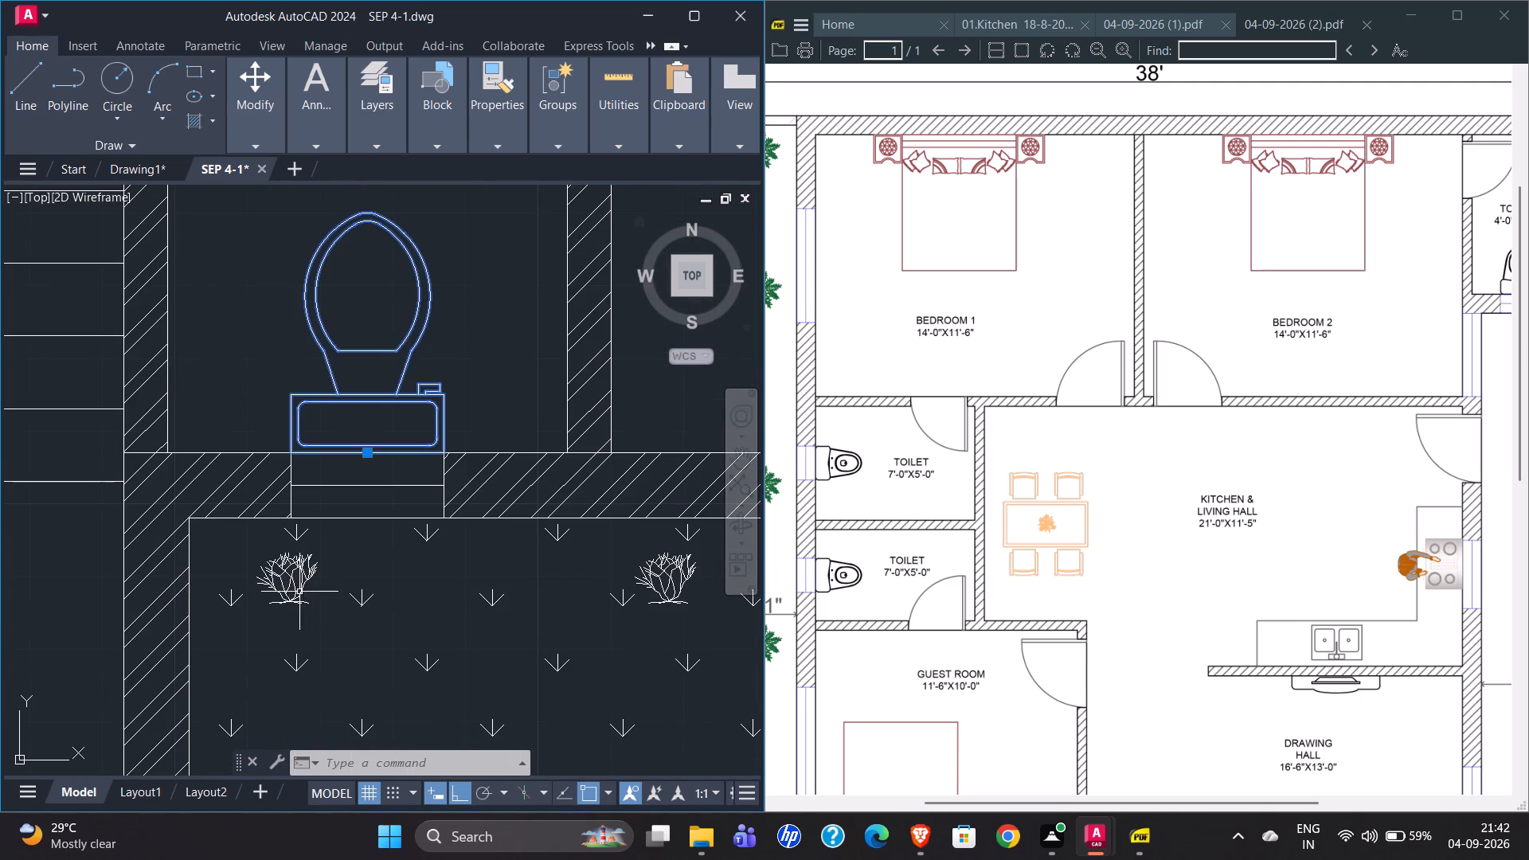
pyautogui.click(294, 591)
# Review the whole PDF floor plan against the selected pieces for any furniture, fixtures or plants still needed.
pyautogui.scroll(-1, 203, 578)
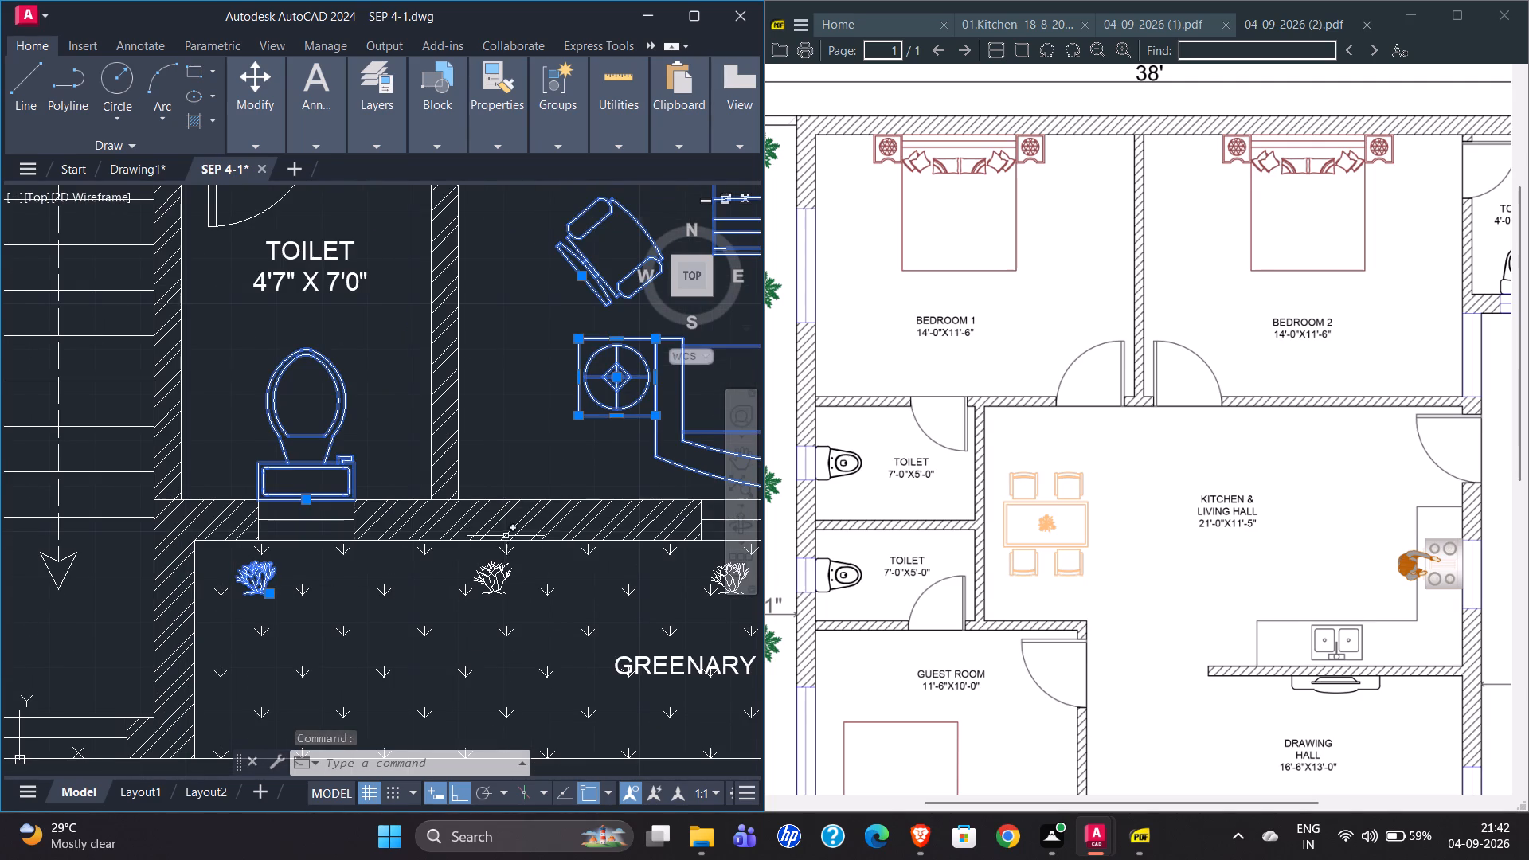
pyautogui.scroll(-2, 405, 470)
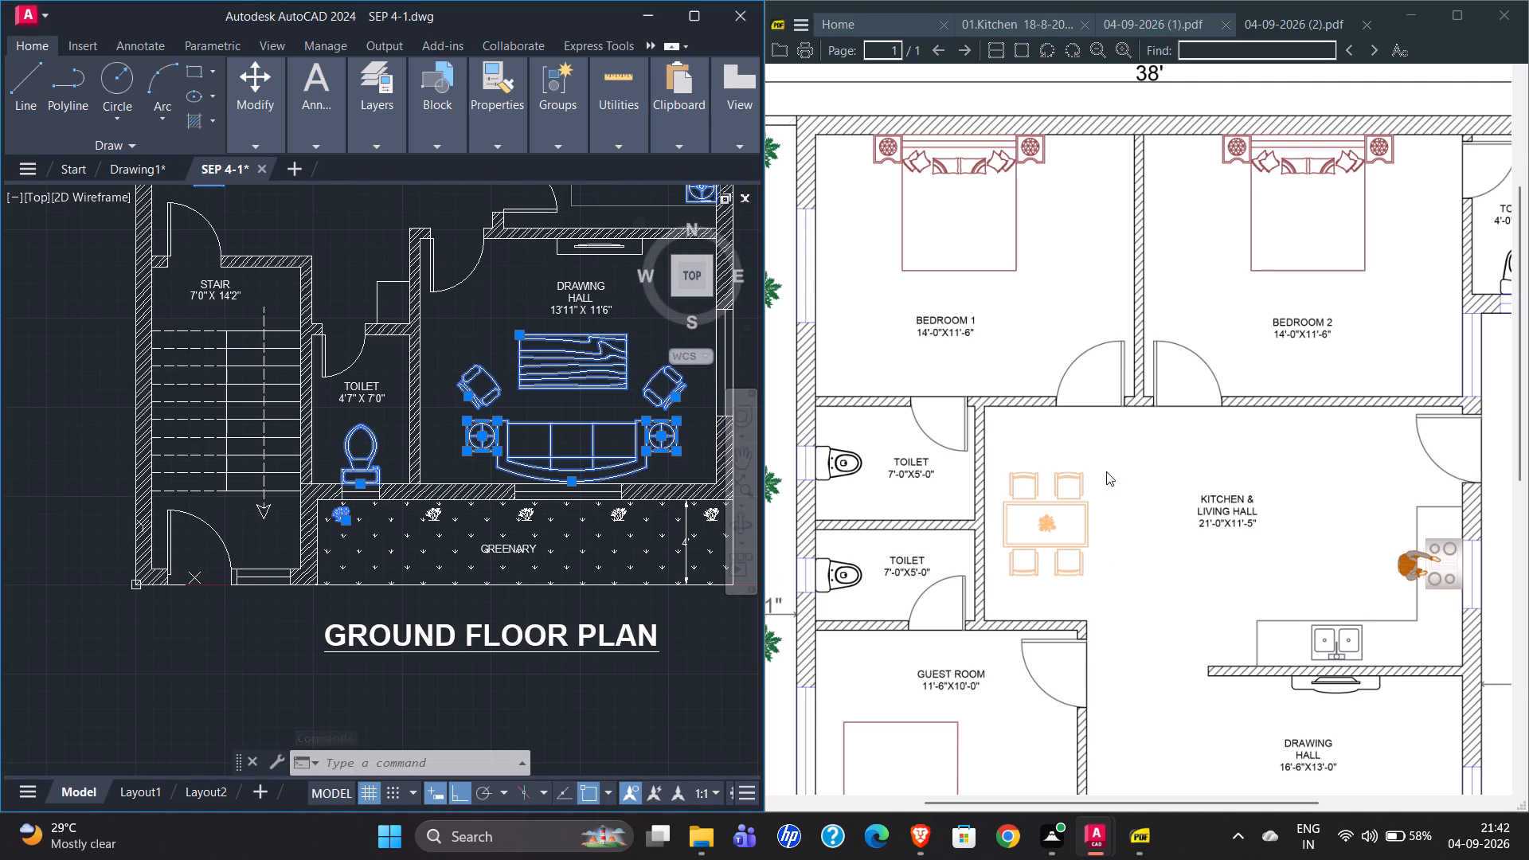
pyautogui.scroll(2, 1107, 471)
pyautogui.scroll(-3, 1107, 471)
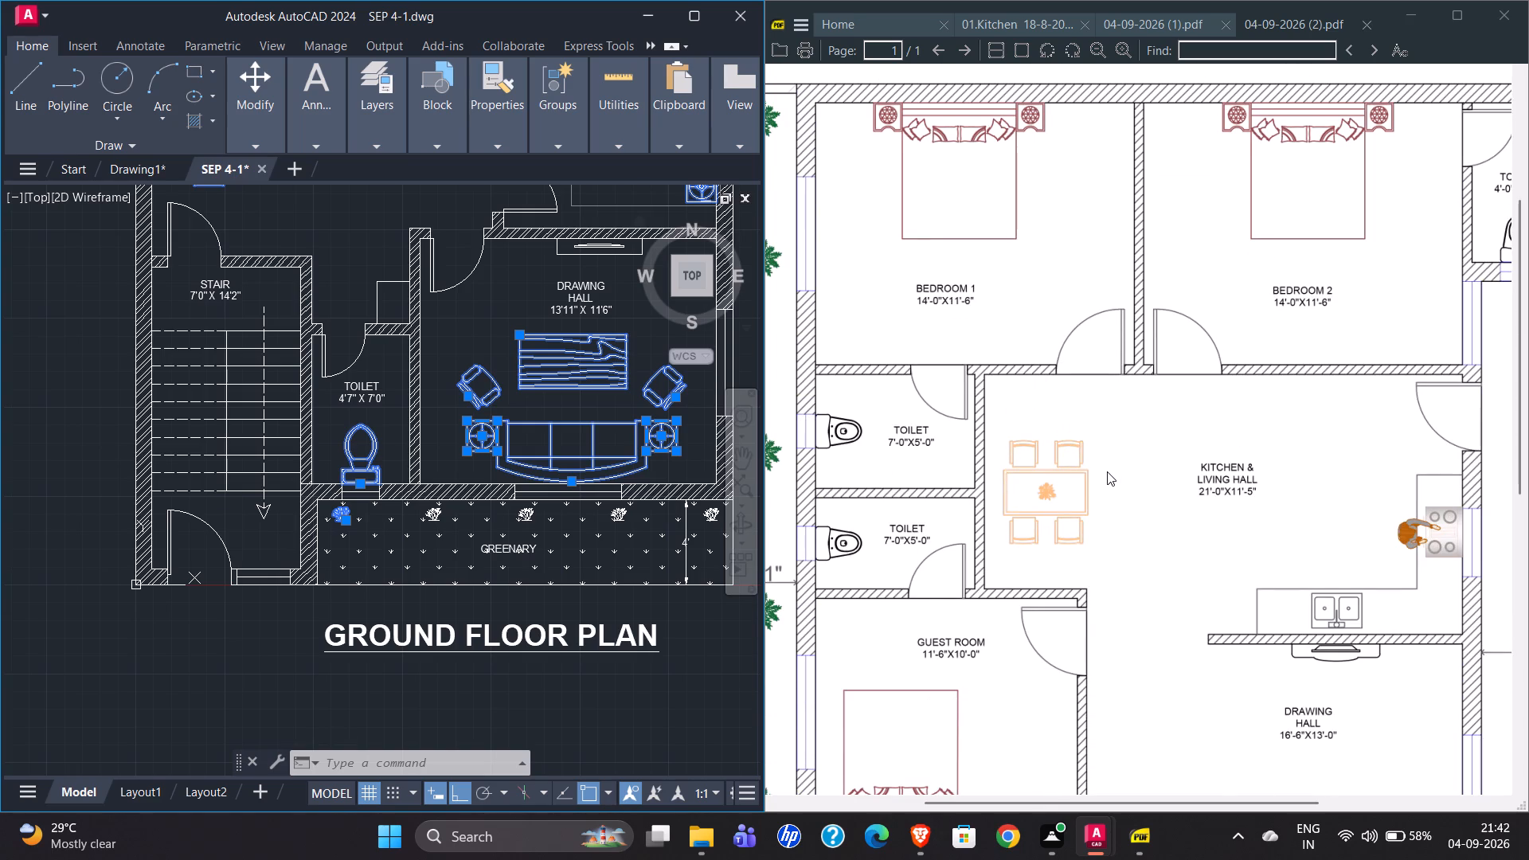
pyautogui.keyDown('ctrl'); pyautogui.scroll(-2, 1107, 471); pyautogui.keyUp('ctrl')
pyautogui.scroll(-5, 1107, 471)
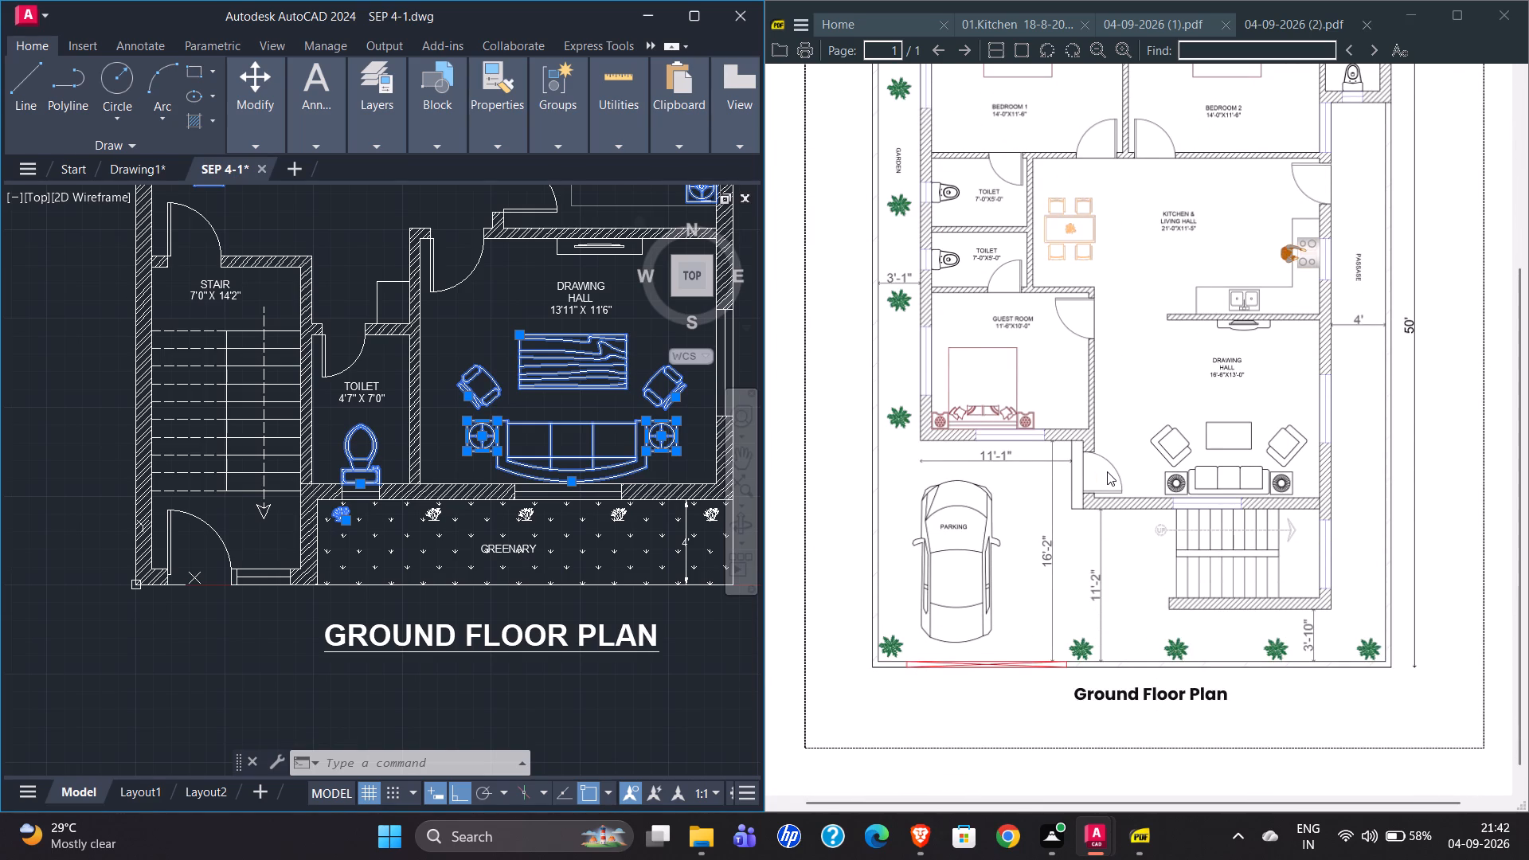
pyautogui.scroll(1, 1107, 471)
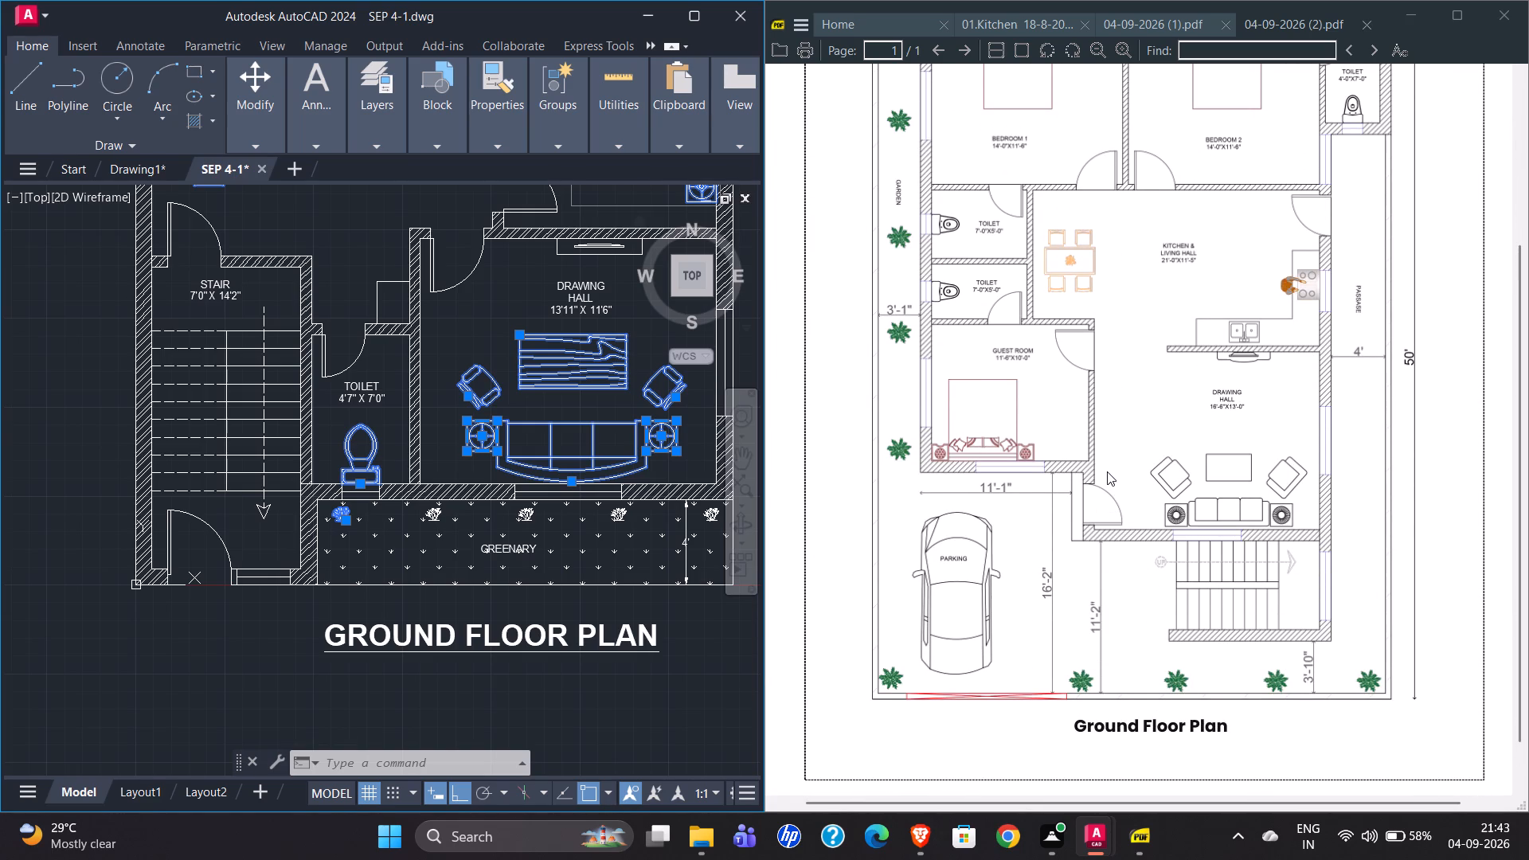
pyautogui.scroll(5, 1139, 471)
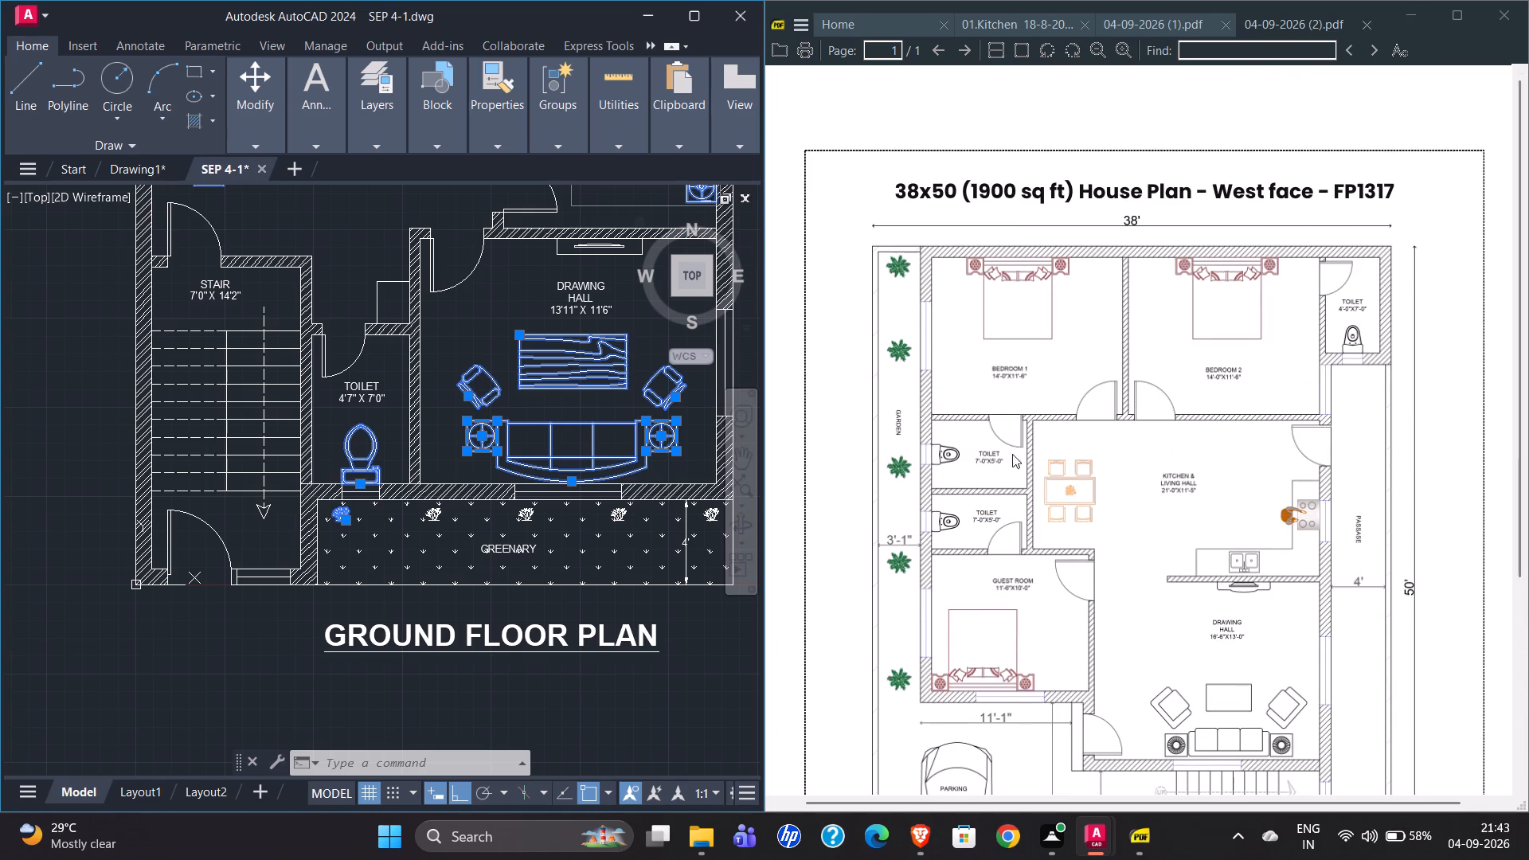
pyautogui.scroll(-1, 430, 530)
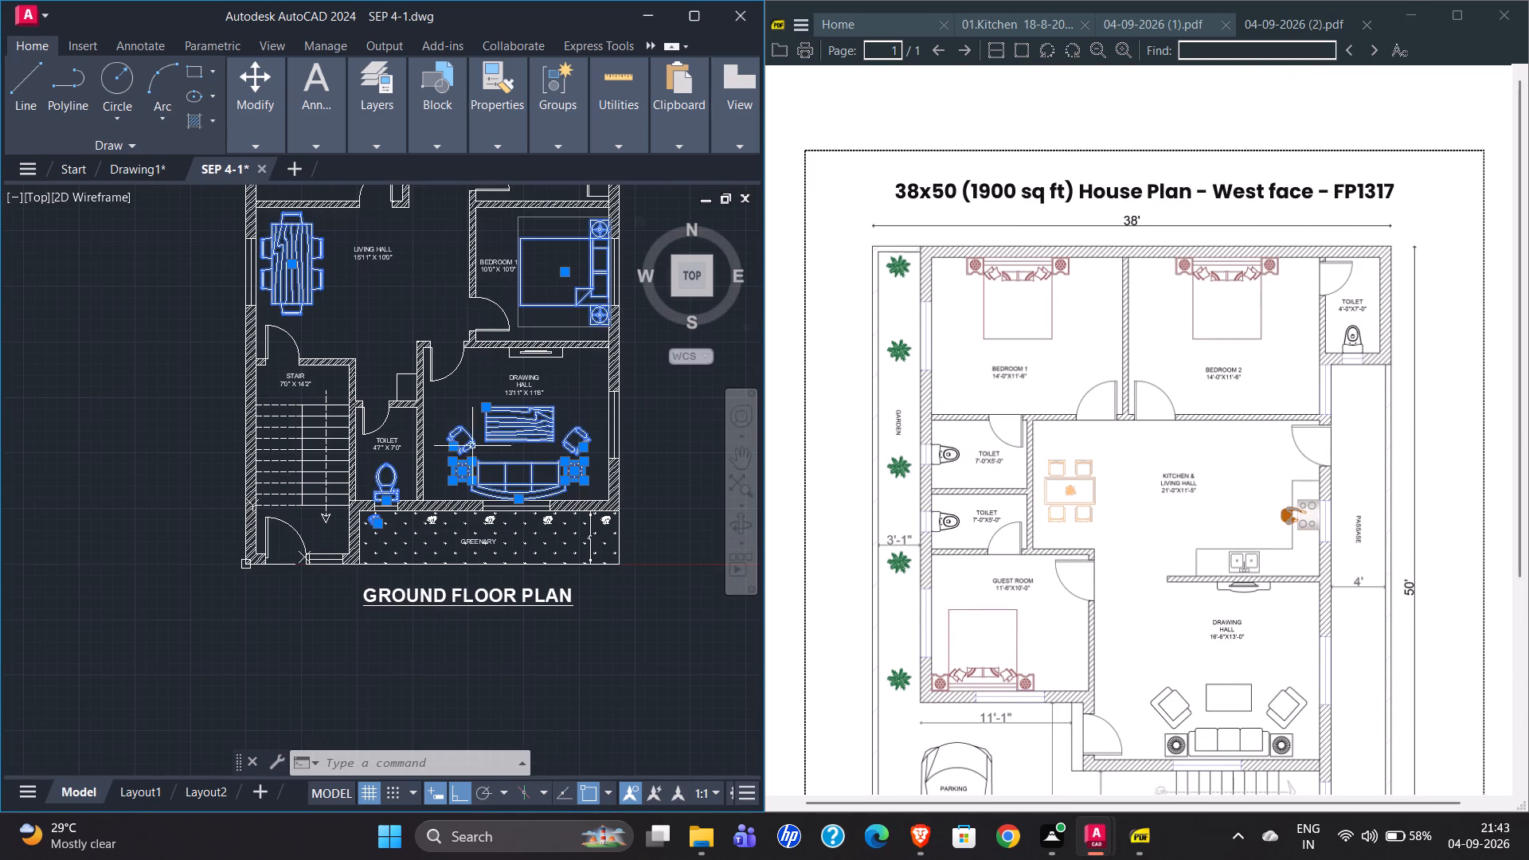
# Copy the selected furniture, fixtures and plant from SEP 4-1 and paste them into Drawing1 in the empty space east of the plan.
pyautogui.scroll(2, 549, 262)
pyautogui.scroll(-1, 516, 349)
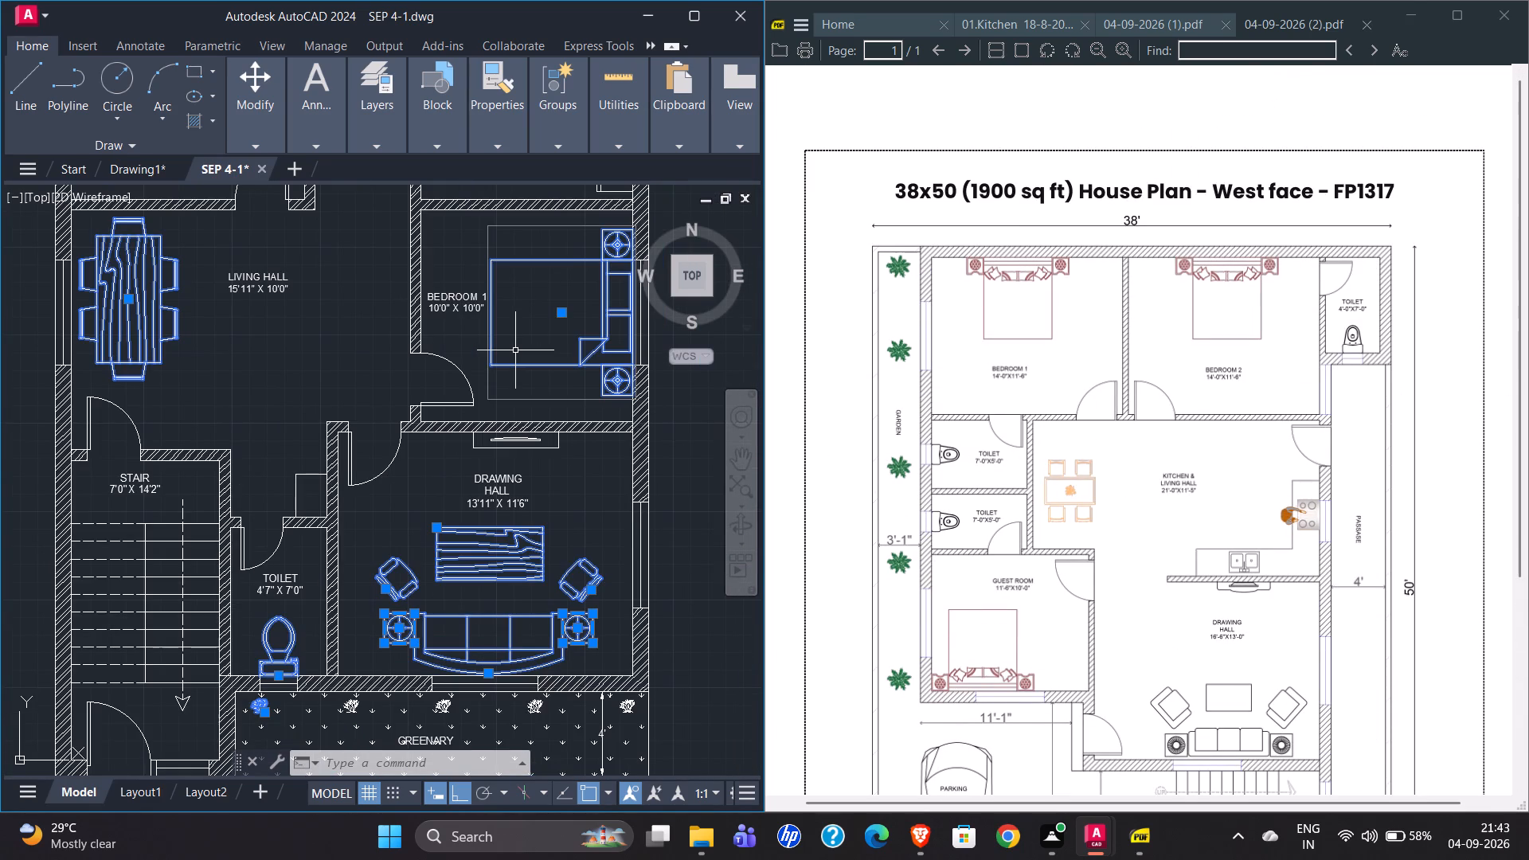
pyautogui.hotkey('ctrl', 'c')
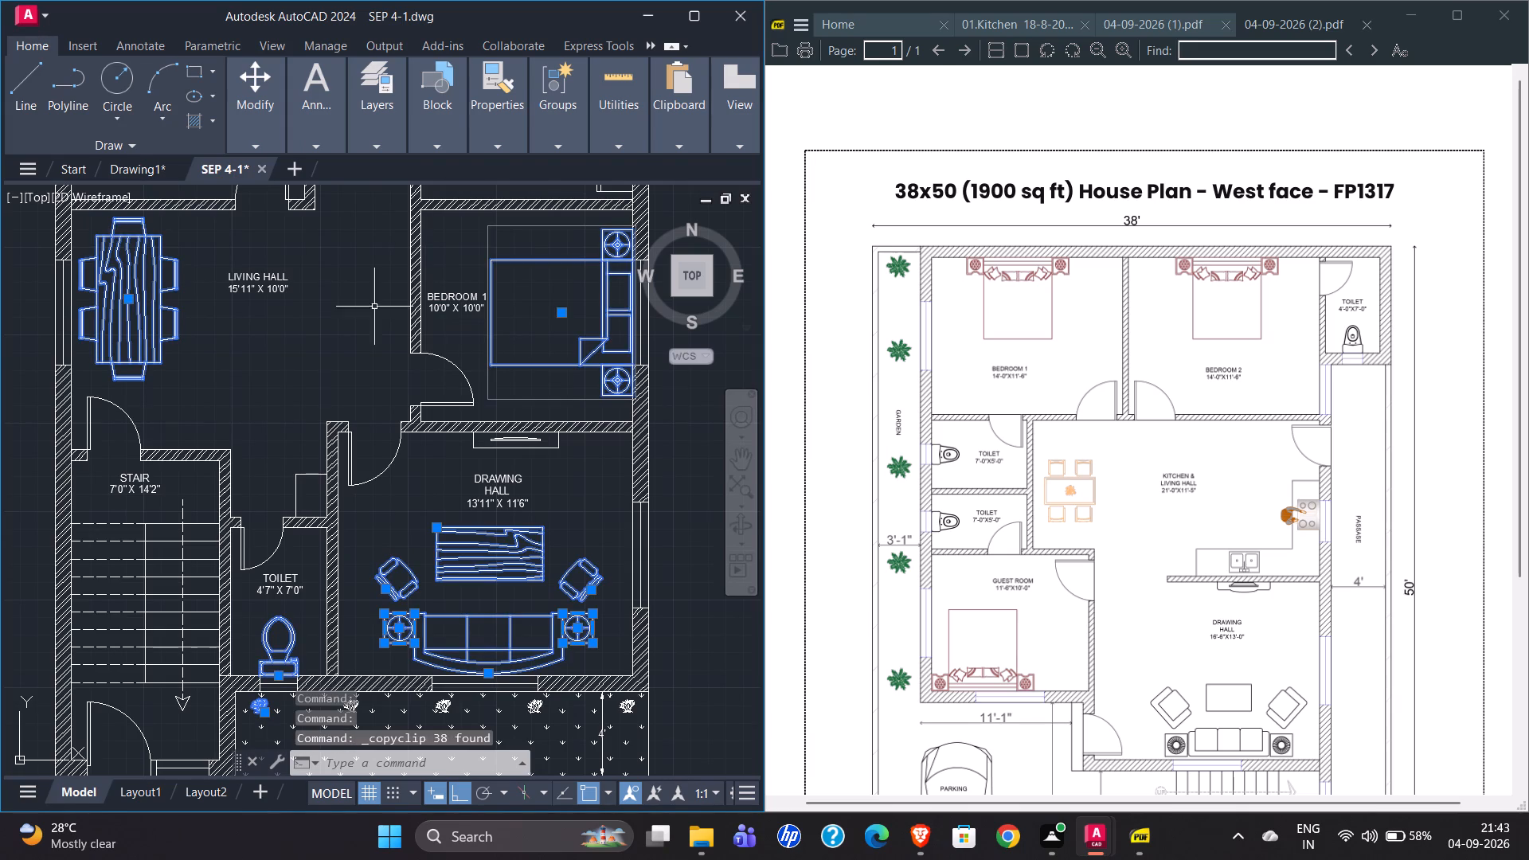
pyautogui.click(72, 171)
pyautogui.click(120, 170)
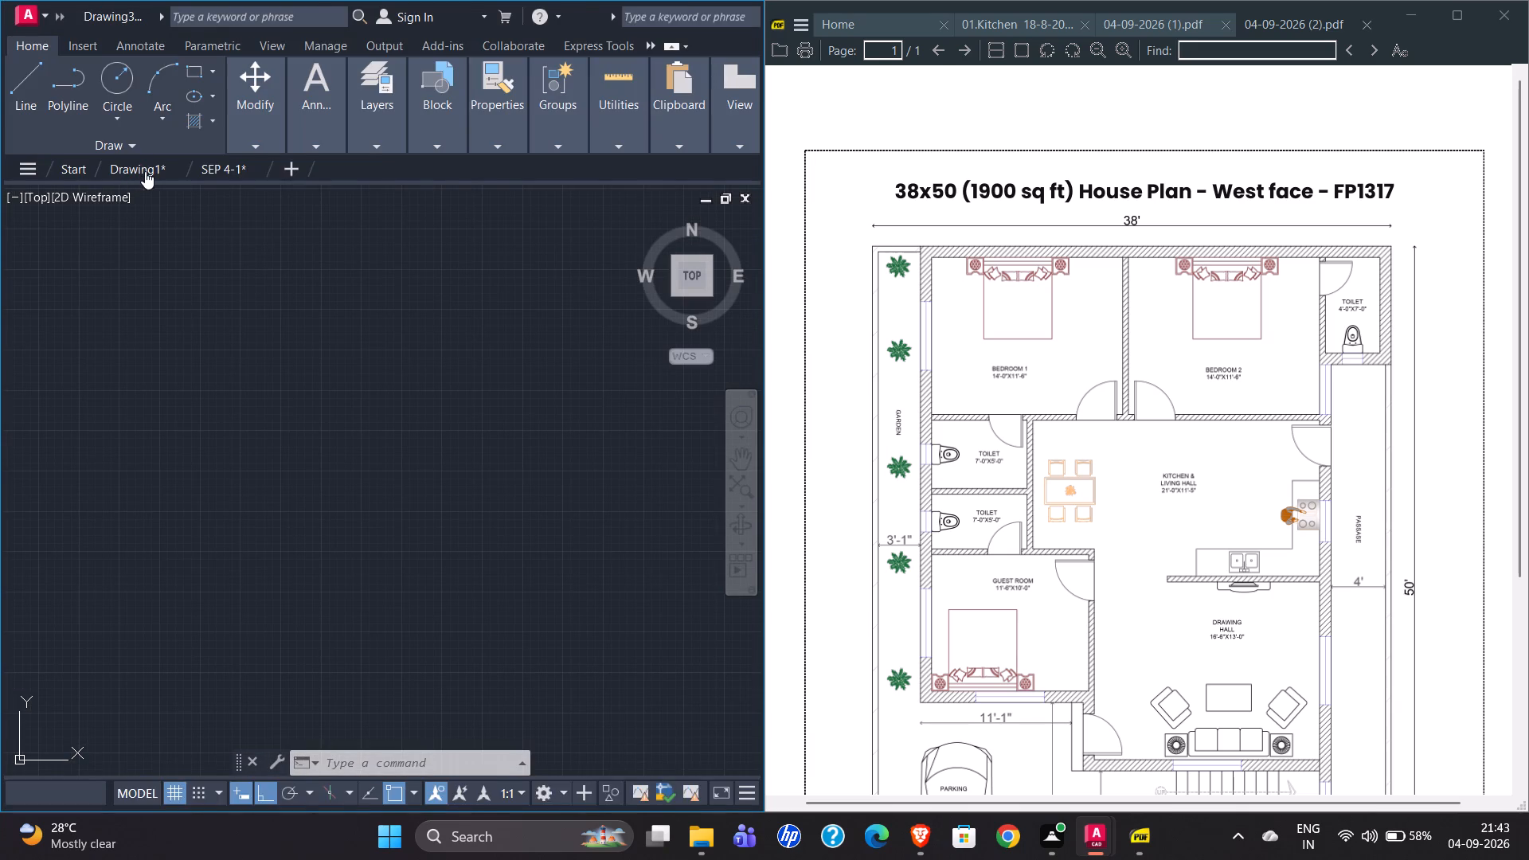
pyautogui.click(144, 174)
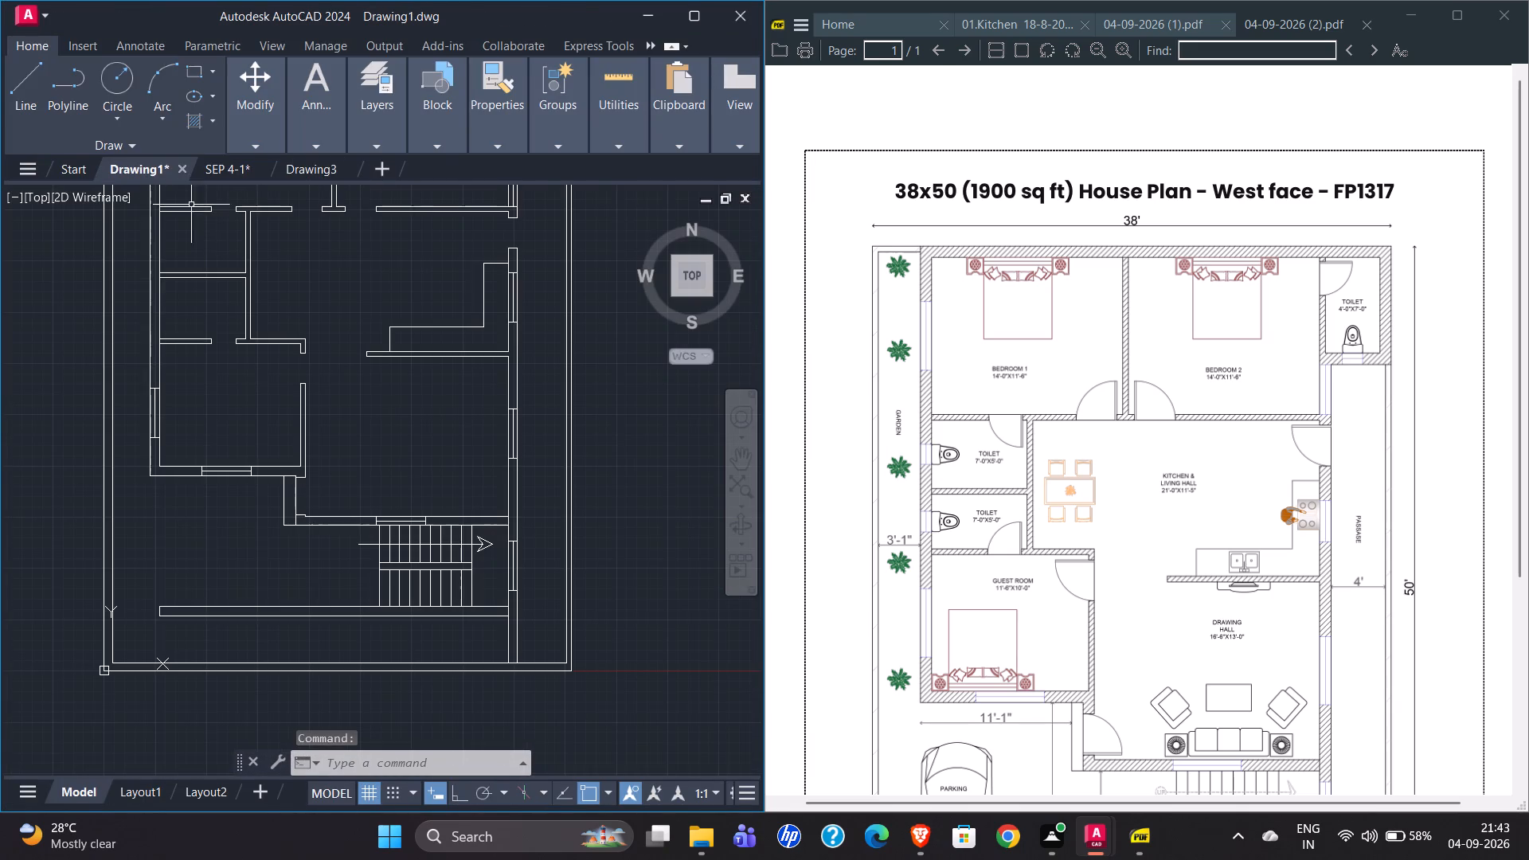
pyautogui.click(350, 170)
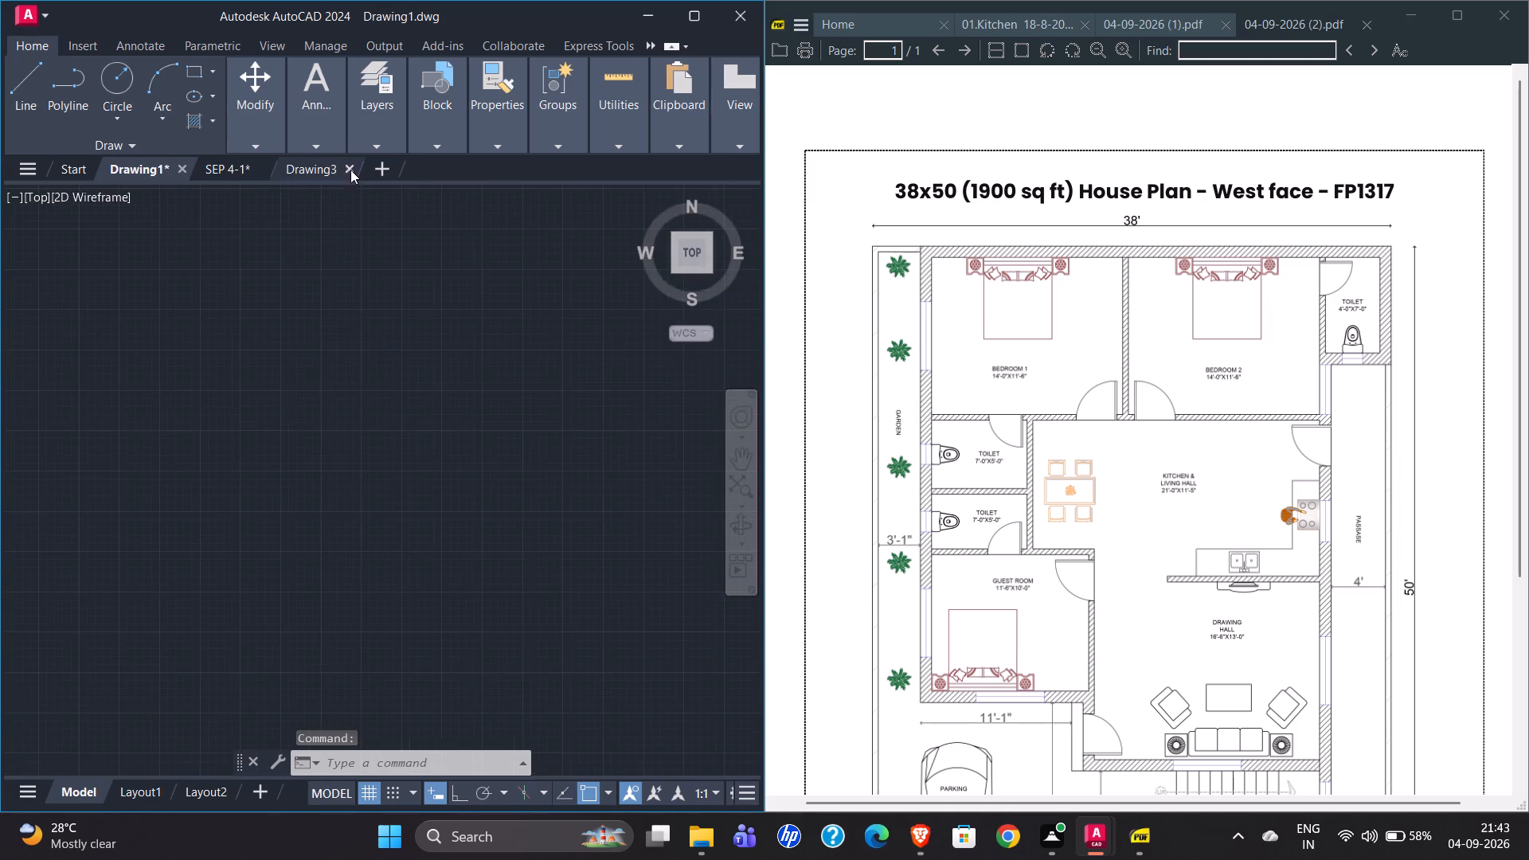
pyautogui.scroll(-2, 204, 456)
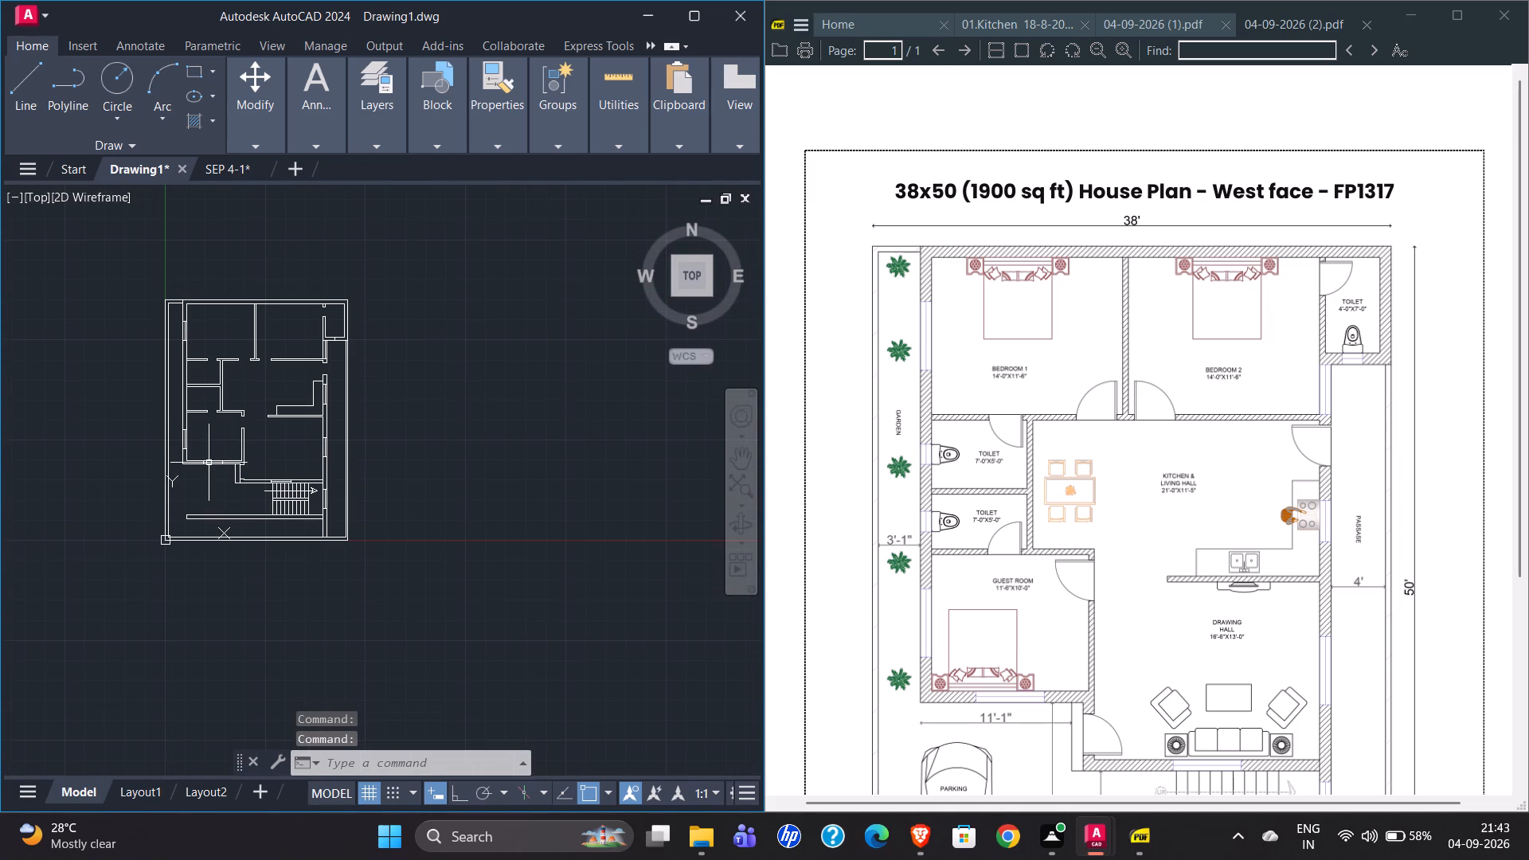
pyautogui.hotkey('ctrl', 'v')
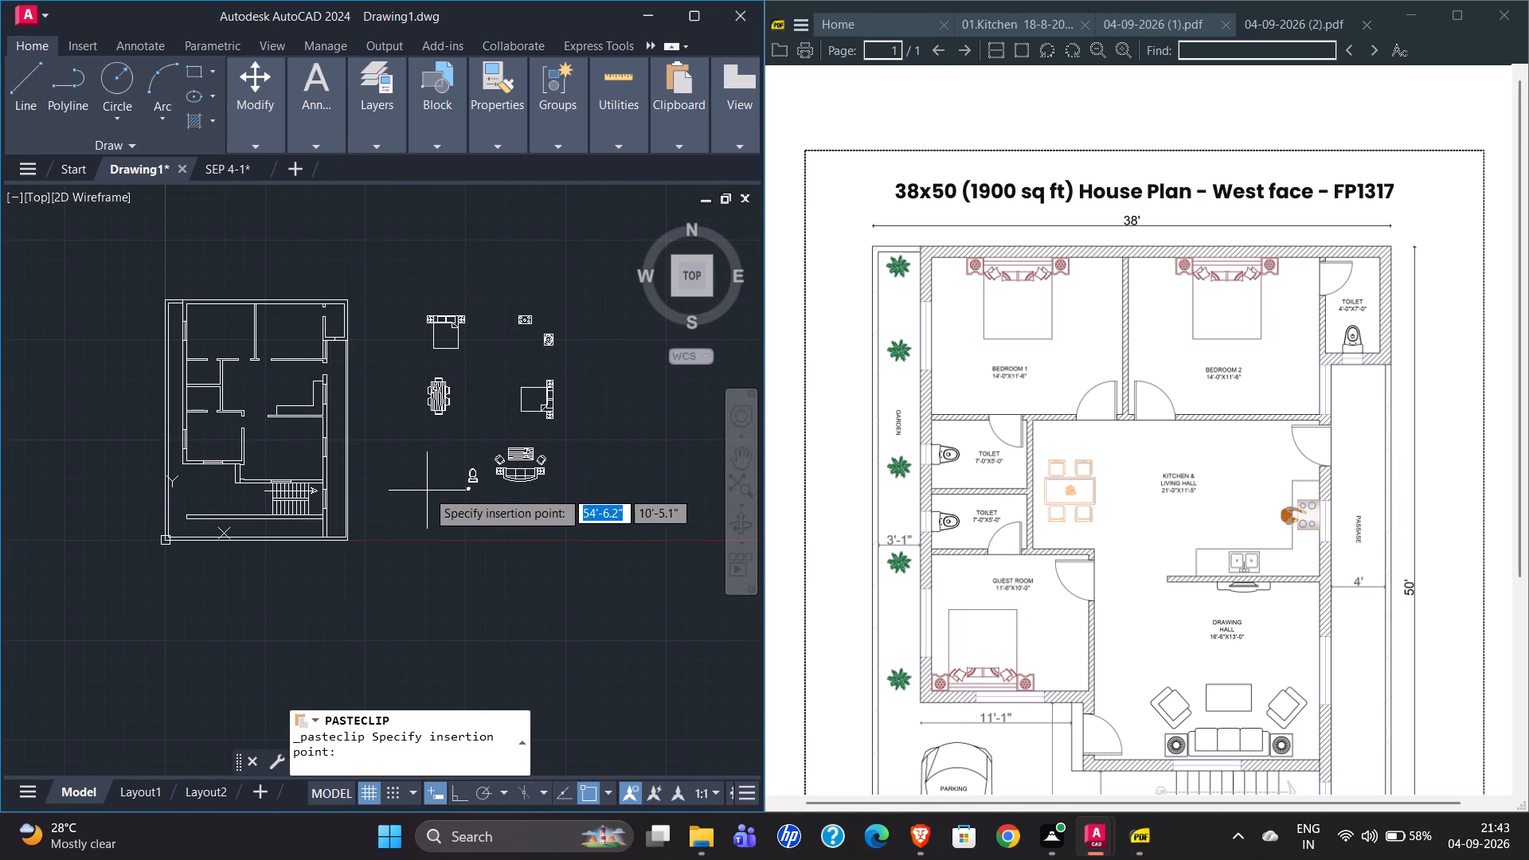
pyautogui.click(408, 505)
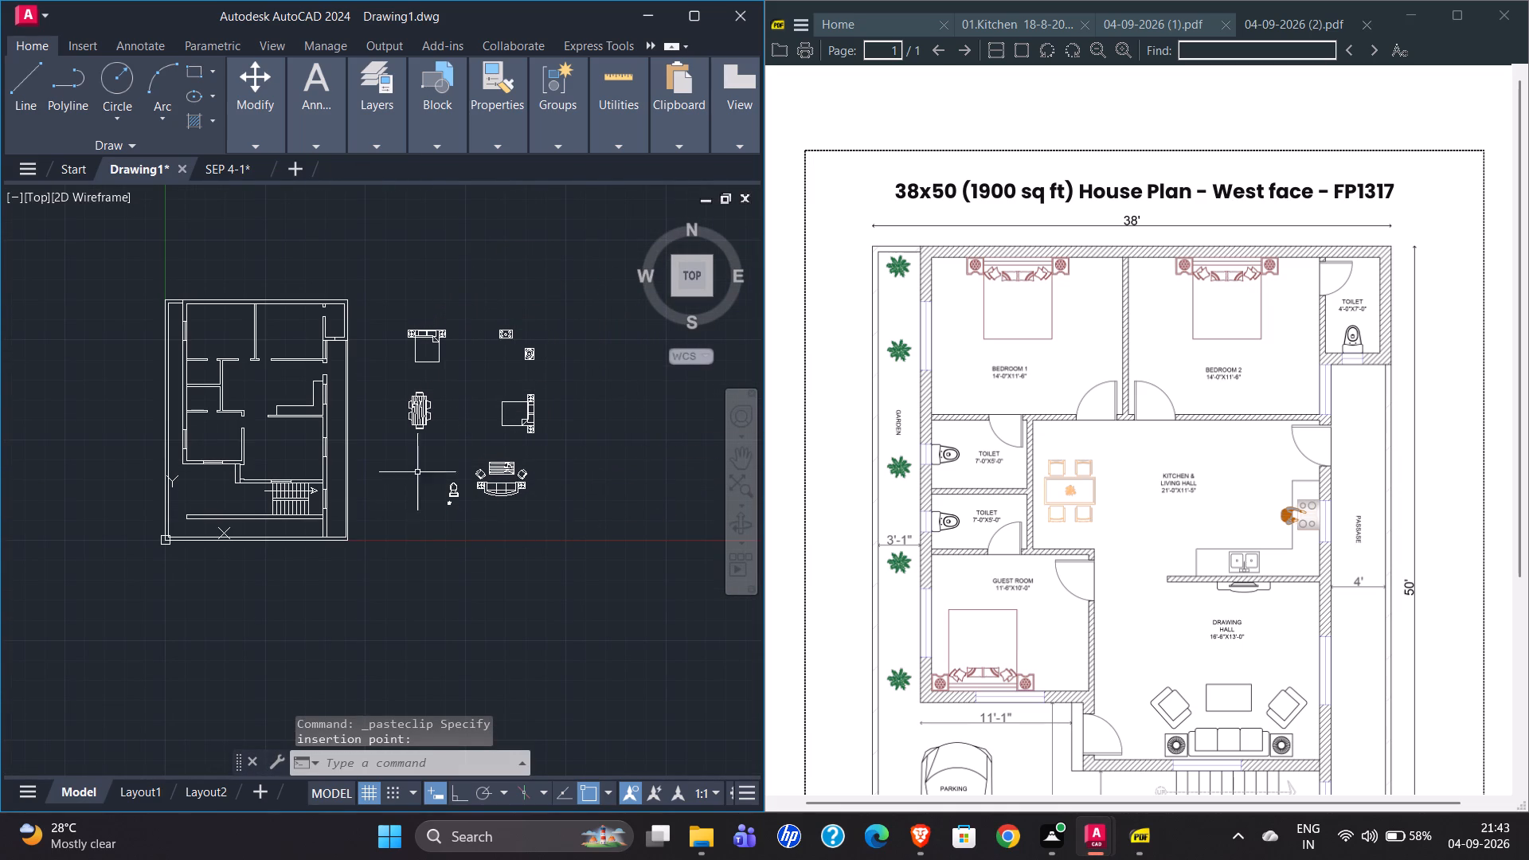
# Start Align on the sideways bed set, matching its upper side table's outer corner to Bedroom 1's north wall, near the west end.
pyautogui.scroll(3, 478, 494)
pyautogui.scroll(-2, 463, 512)
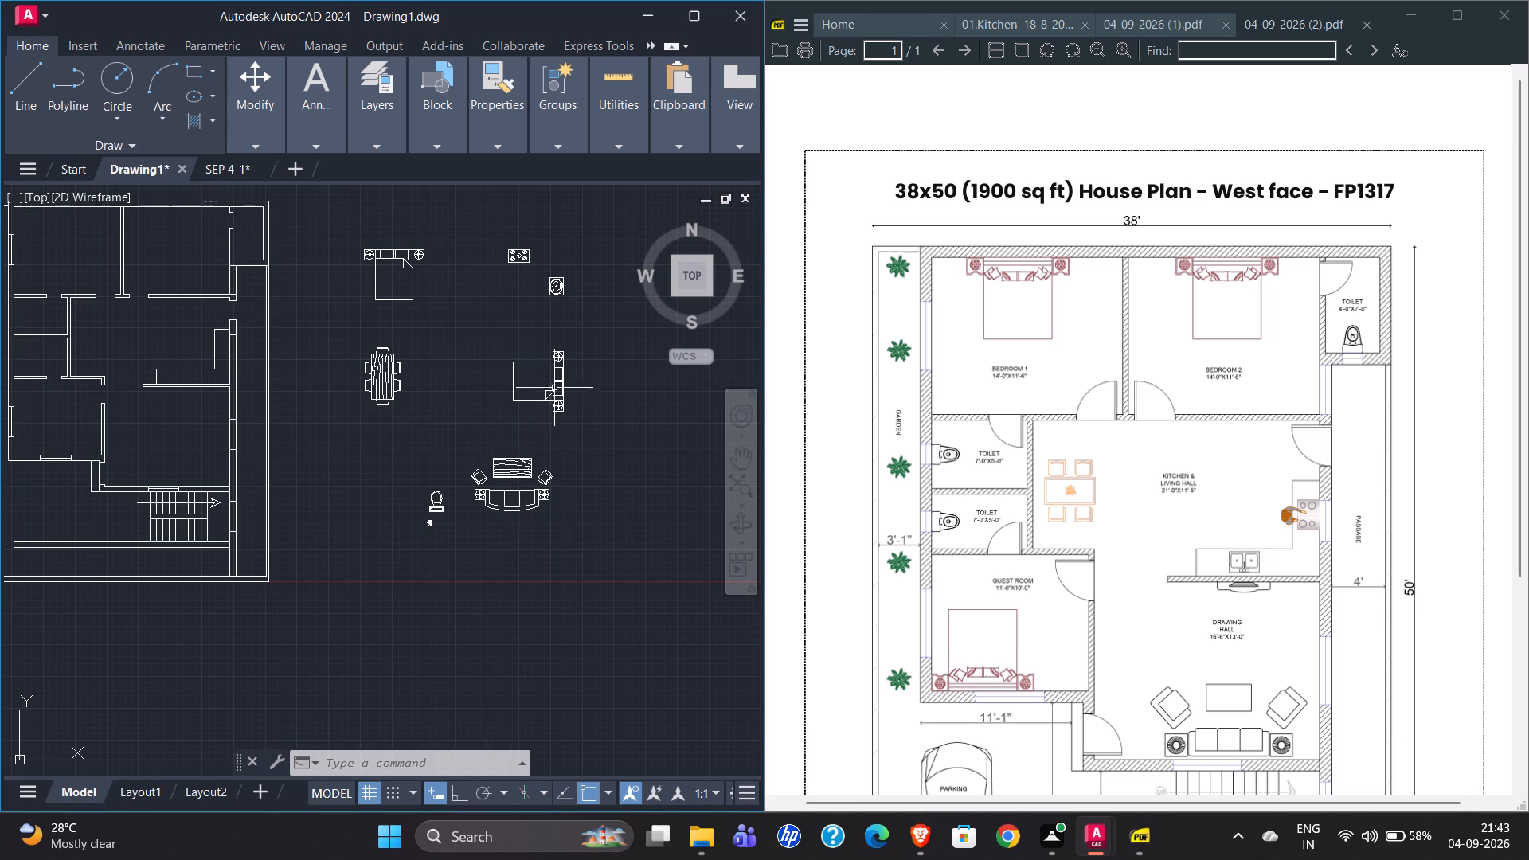
pyautogui.click(479, 315)
pyautogui.click(582, 424)
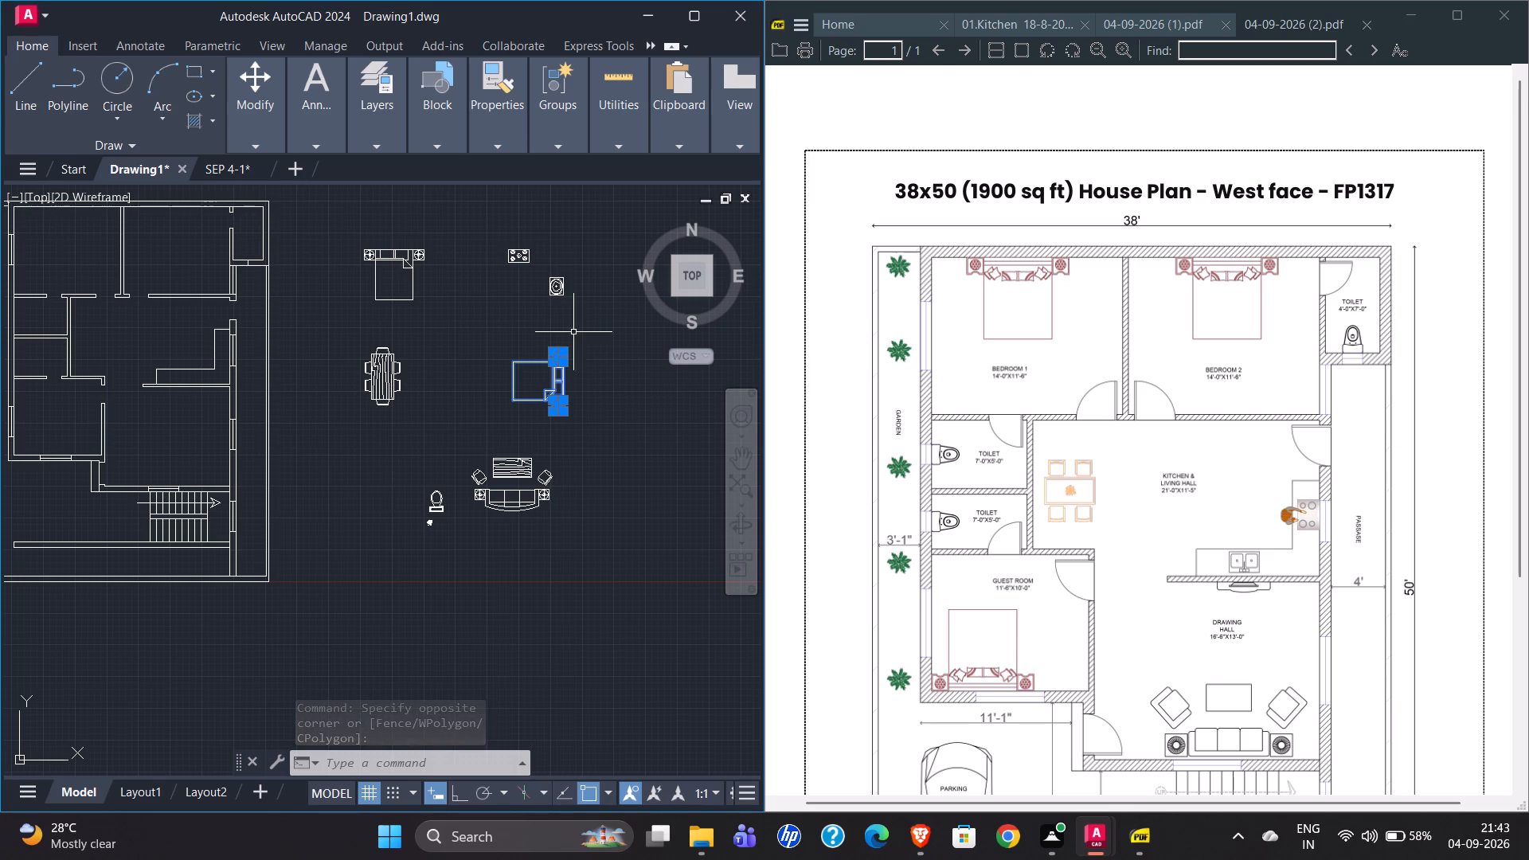
pyautogui.scroll(-1, 586, 343)
pyautogui.scroll(1, 559, 244)
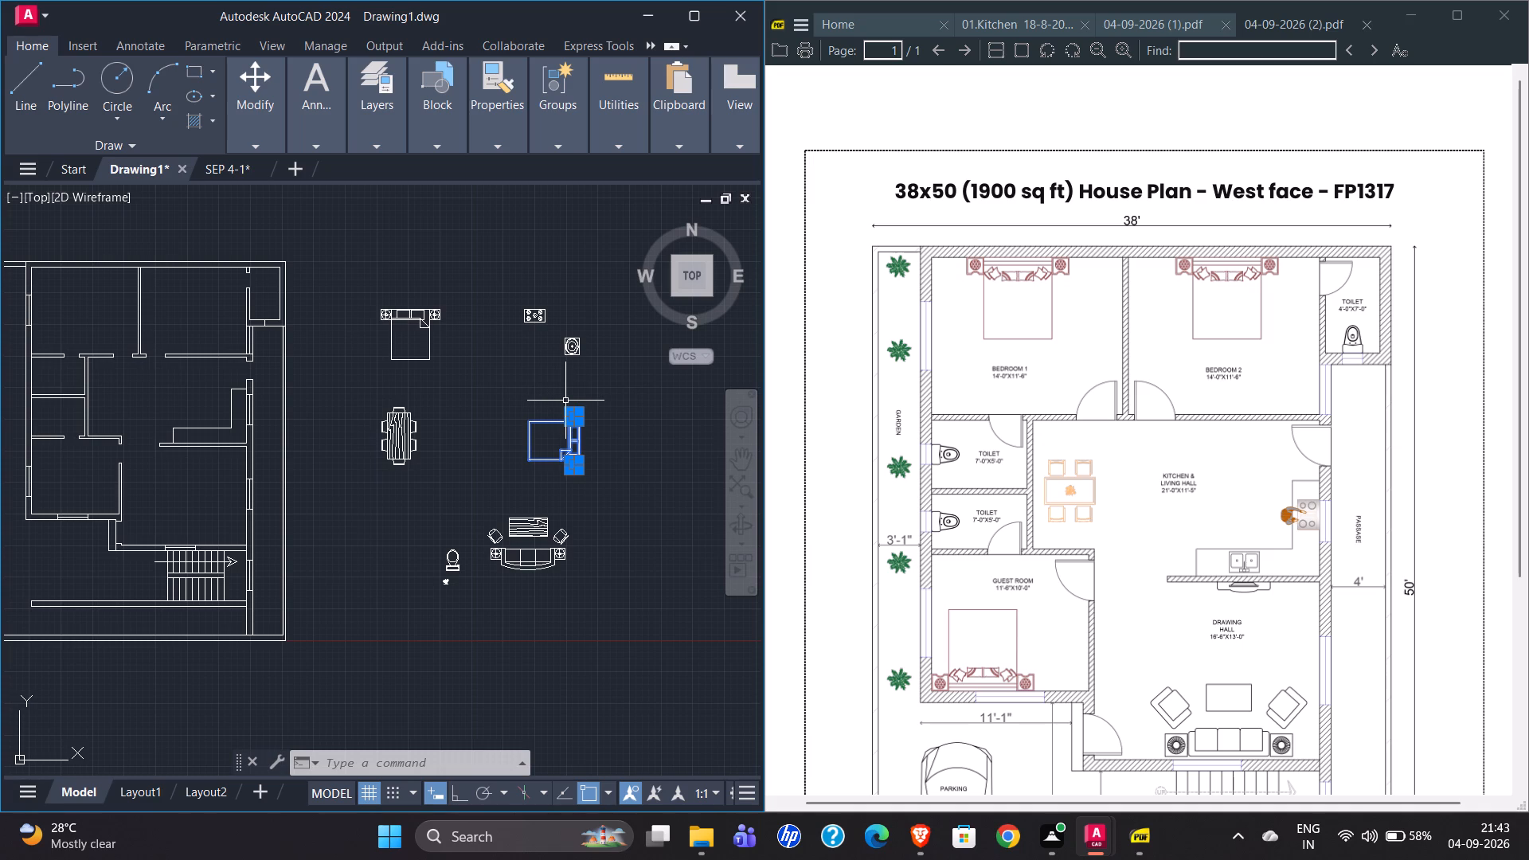
pyautogui.write('AL')
pyautogui.press('Return')
pyautogui.scroll(3, 602, 413)
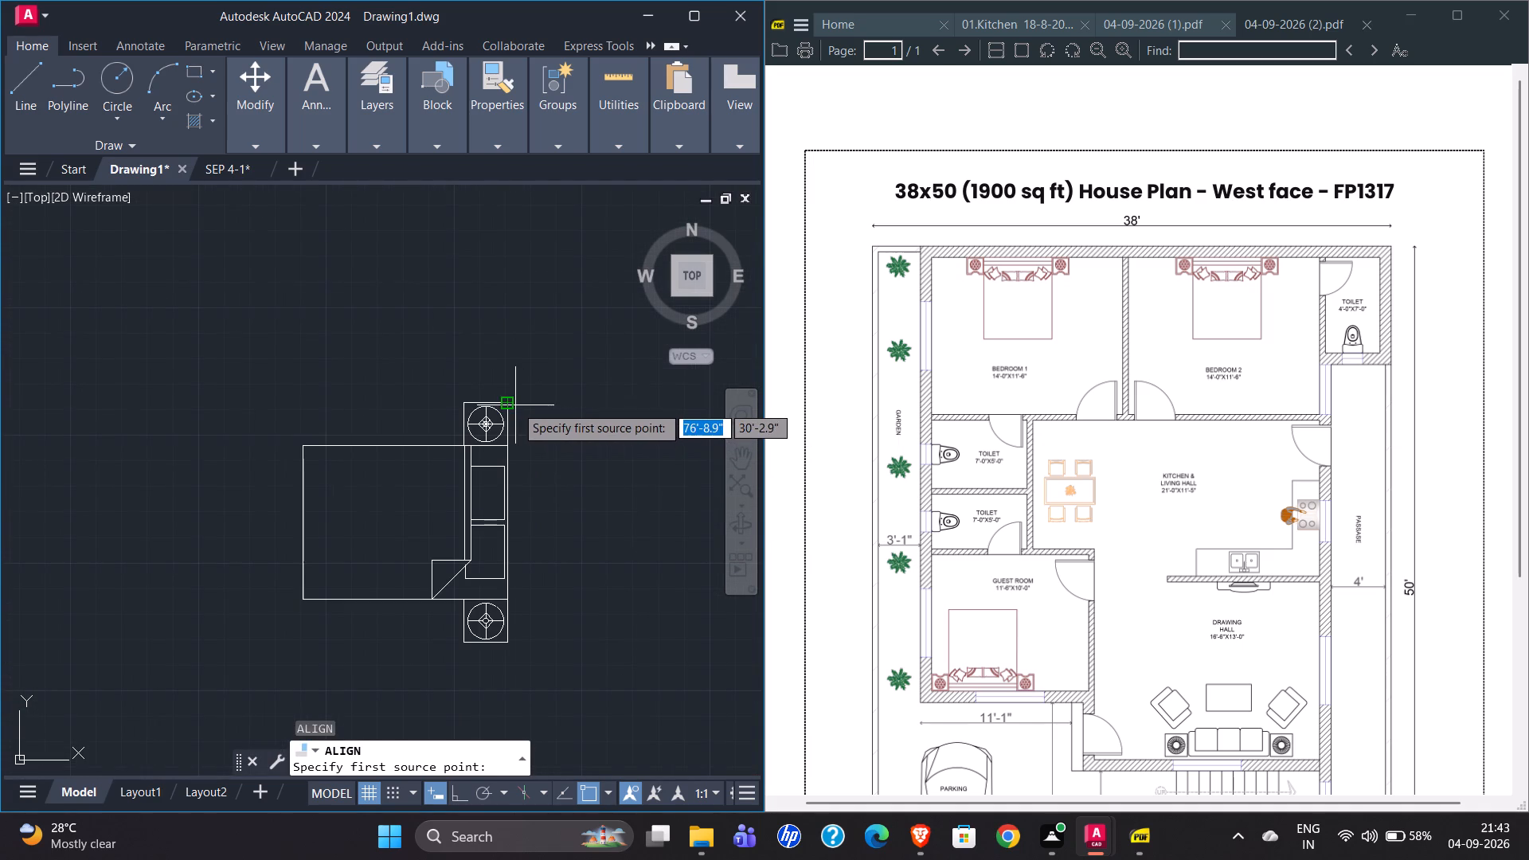
pyautogui.click(512, 402)
pyautogui.scroll(-2, 594, 441)
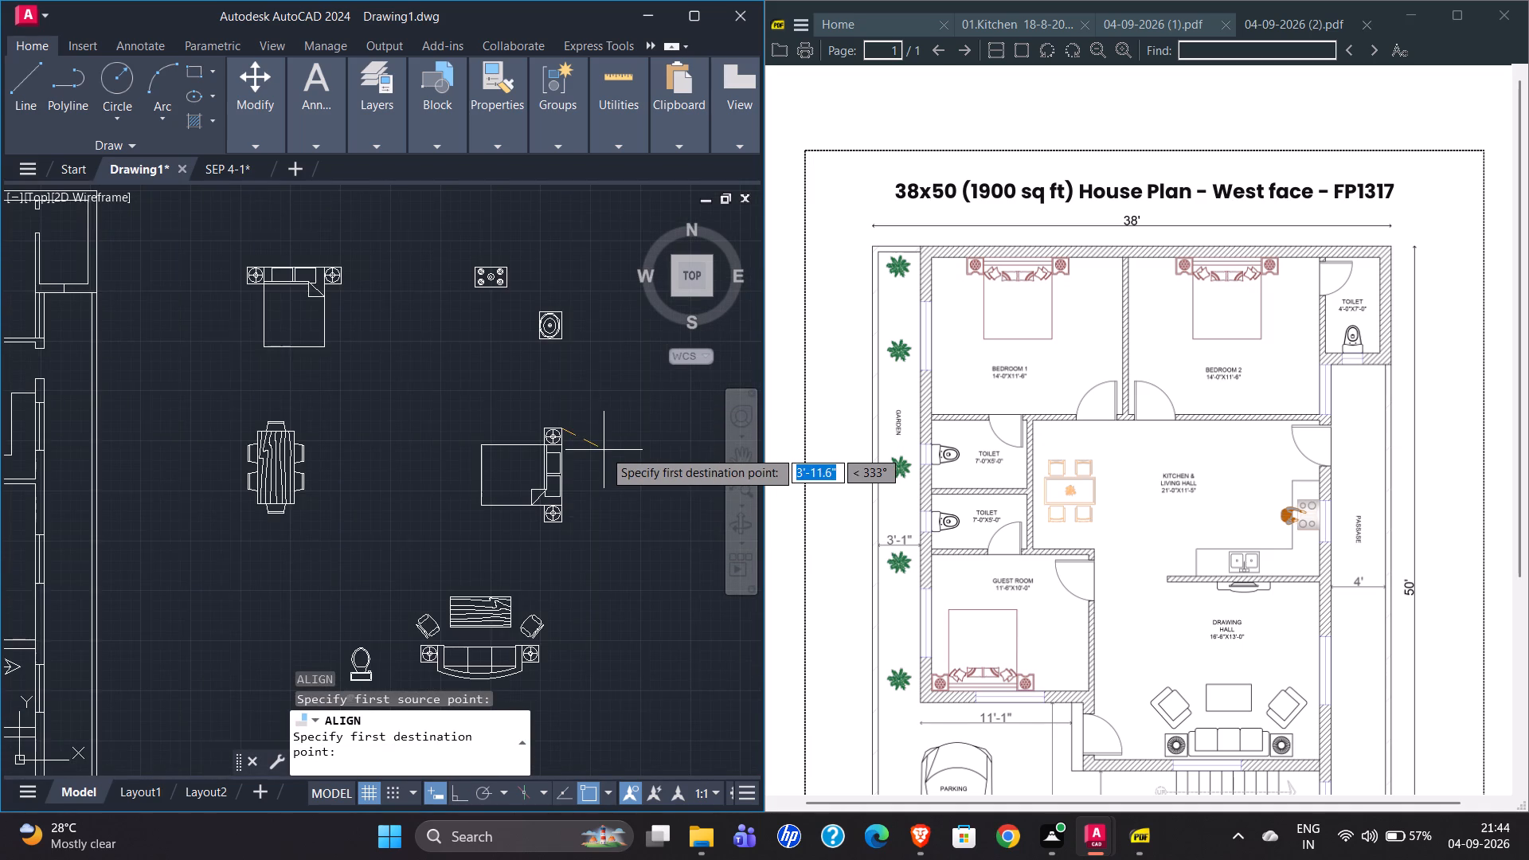
pyautogui.scroll(-1, 604, 450)
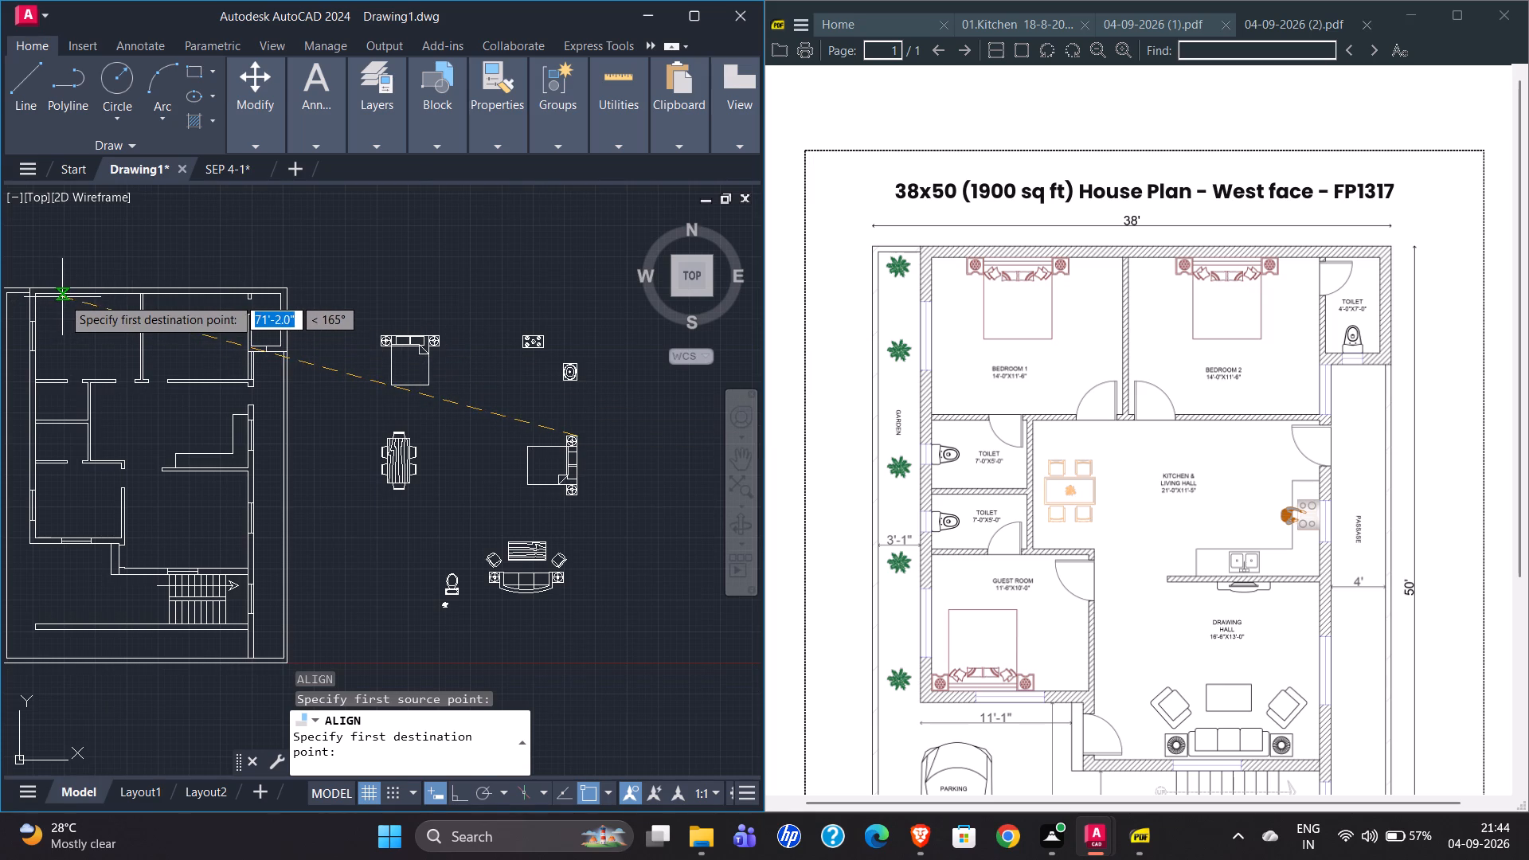
pyautogui.click(62, 297)
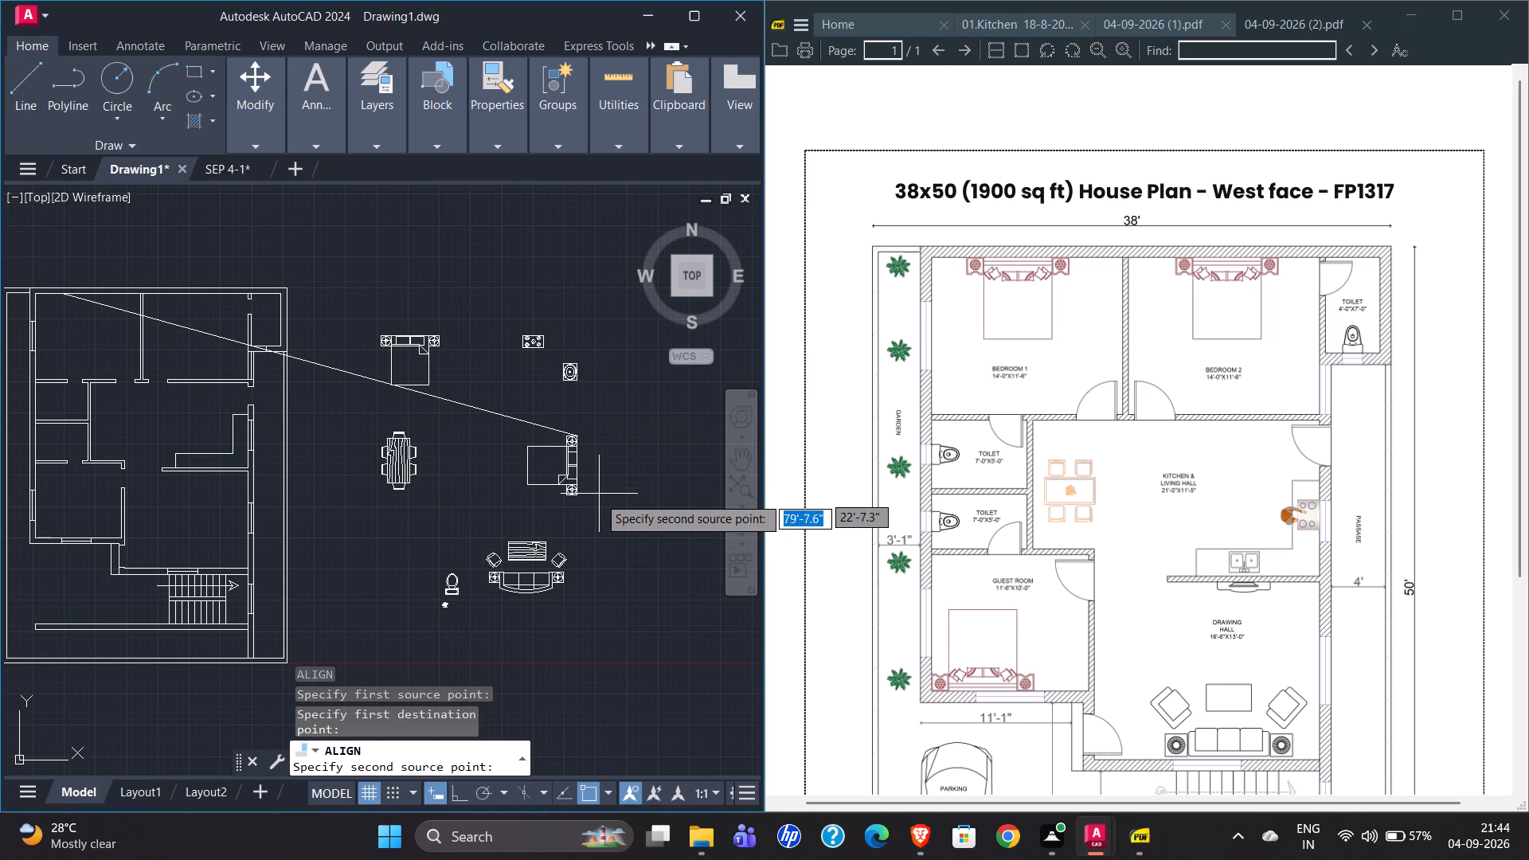
# Match the lower side table's outer corner to a point farther east on Bedroom 1's north wall as the second alignment pair.
pyautogui.scroll(4, 580, 499)
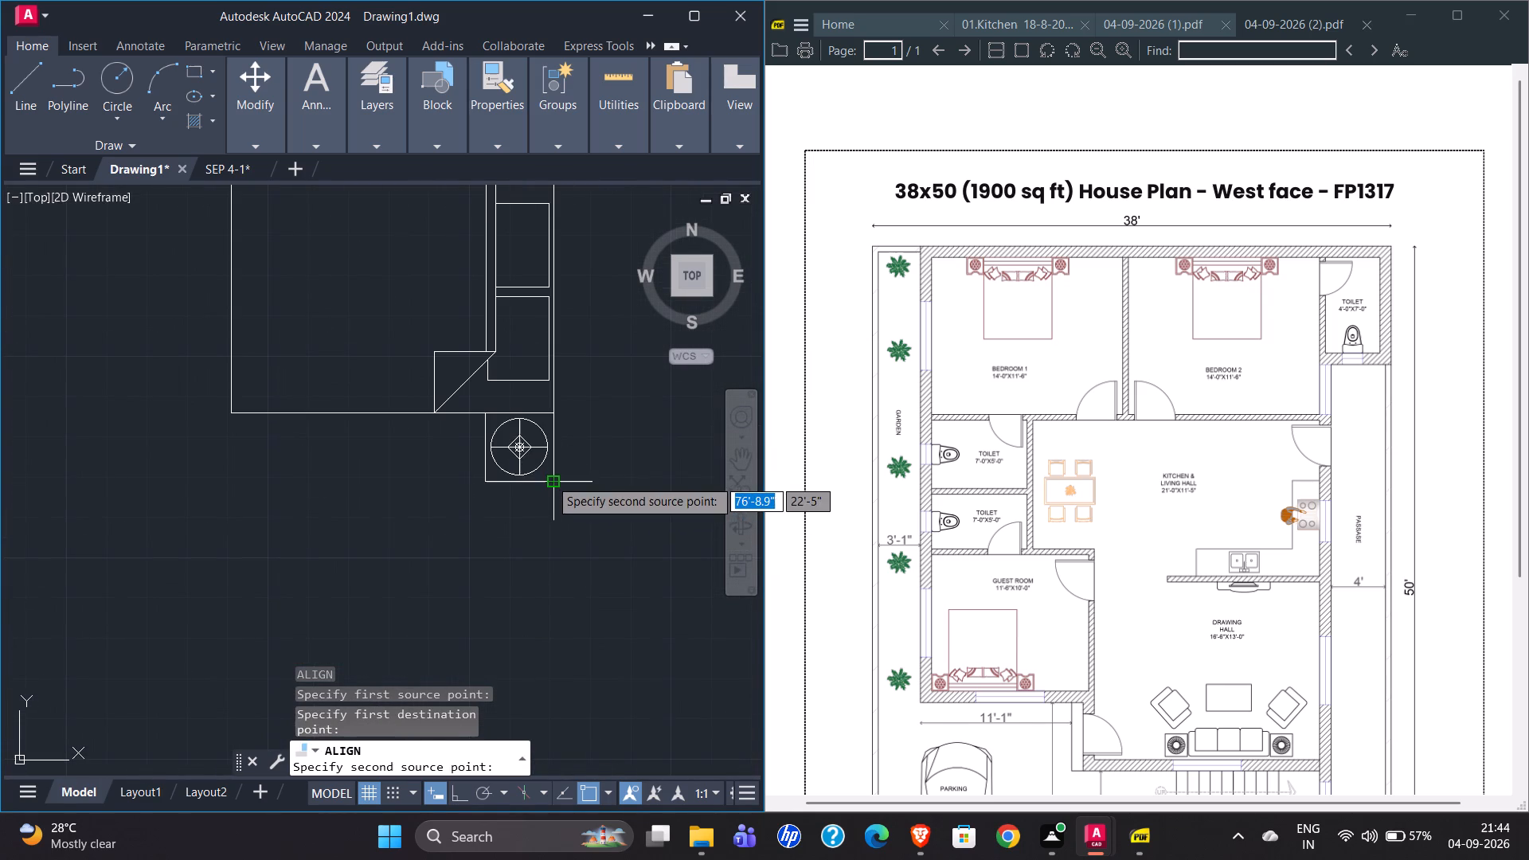
pyautogui.click(551, 479)
pyautogui.scroll(-4, 565, 499)
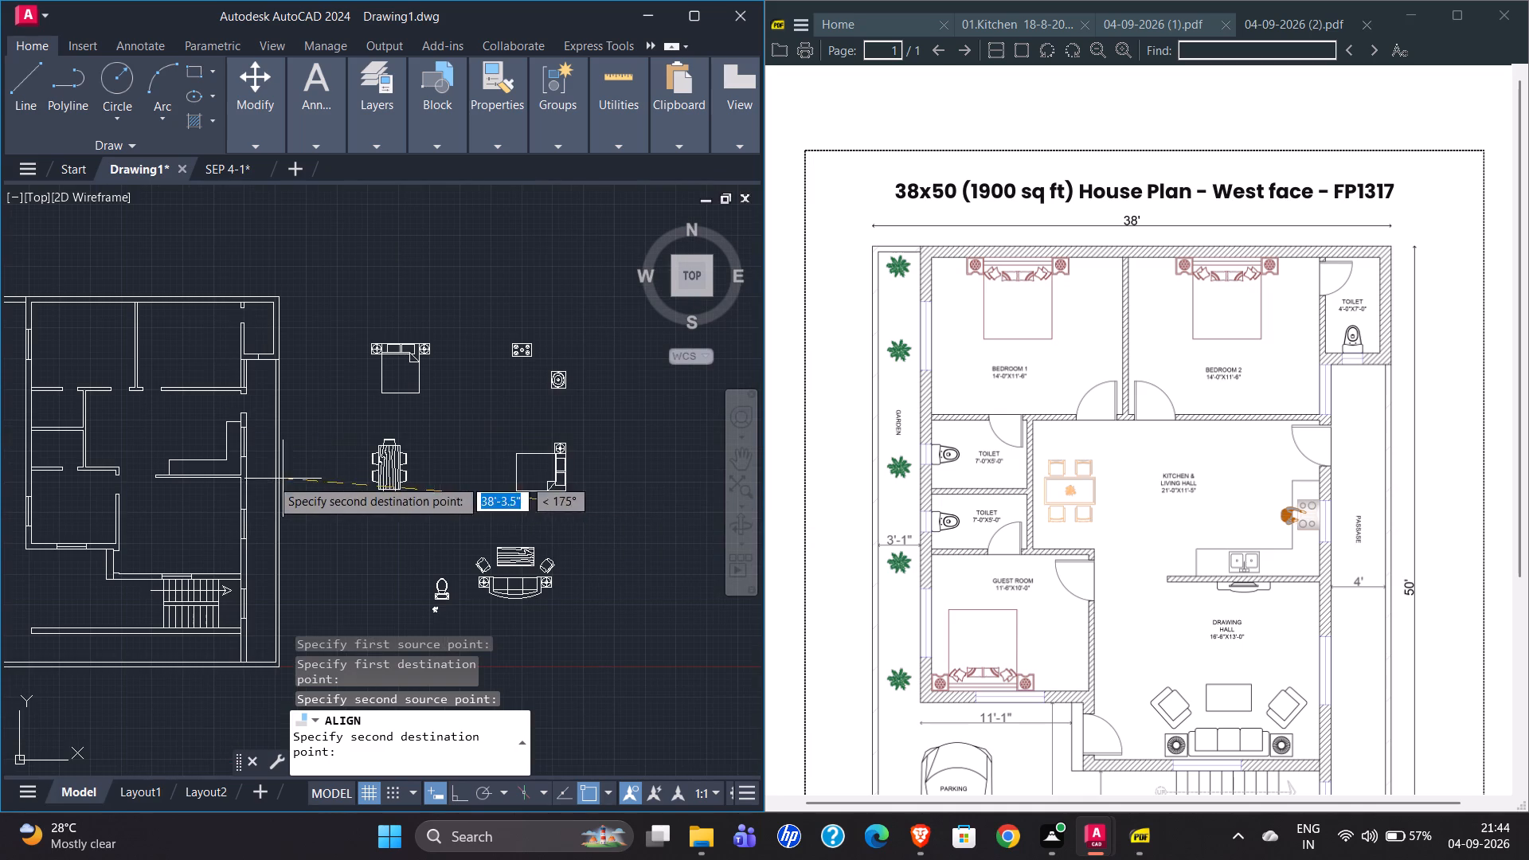
pyautogui.scroll(1, 111, 311)
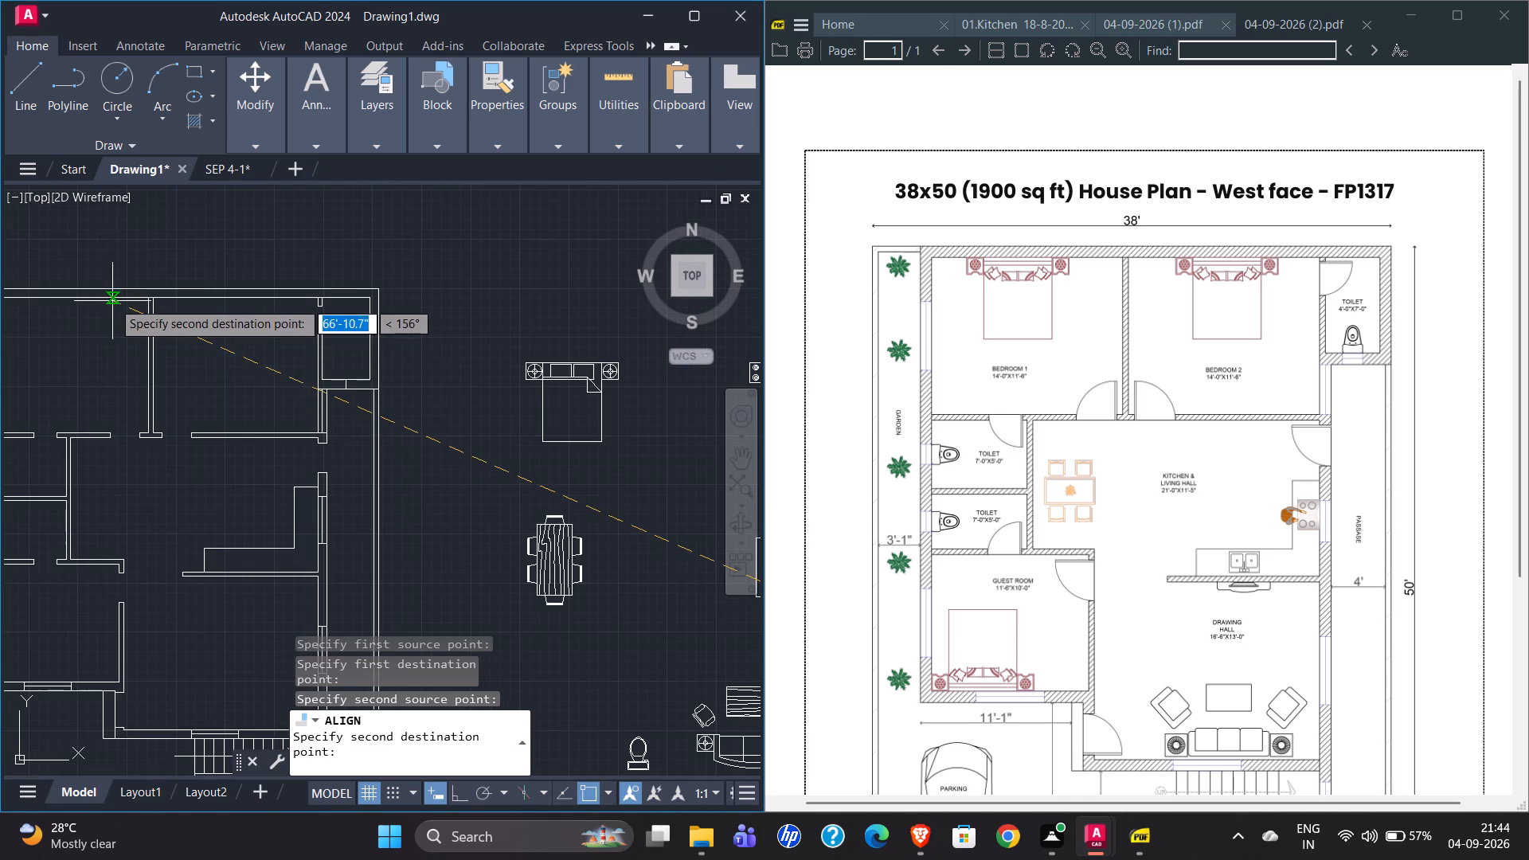
pyautogui.click(114, 300)
pyautogui.scroll(-2, 93, 416)
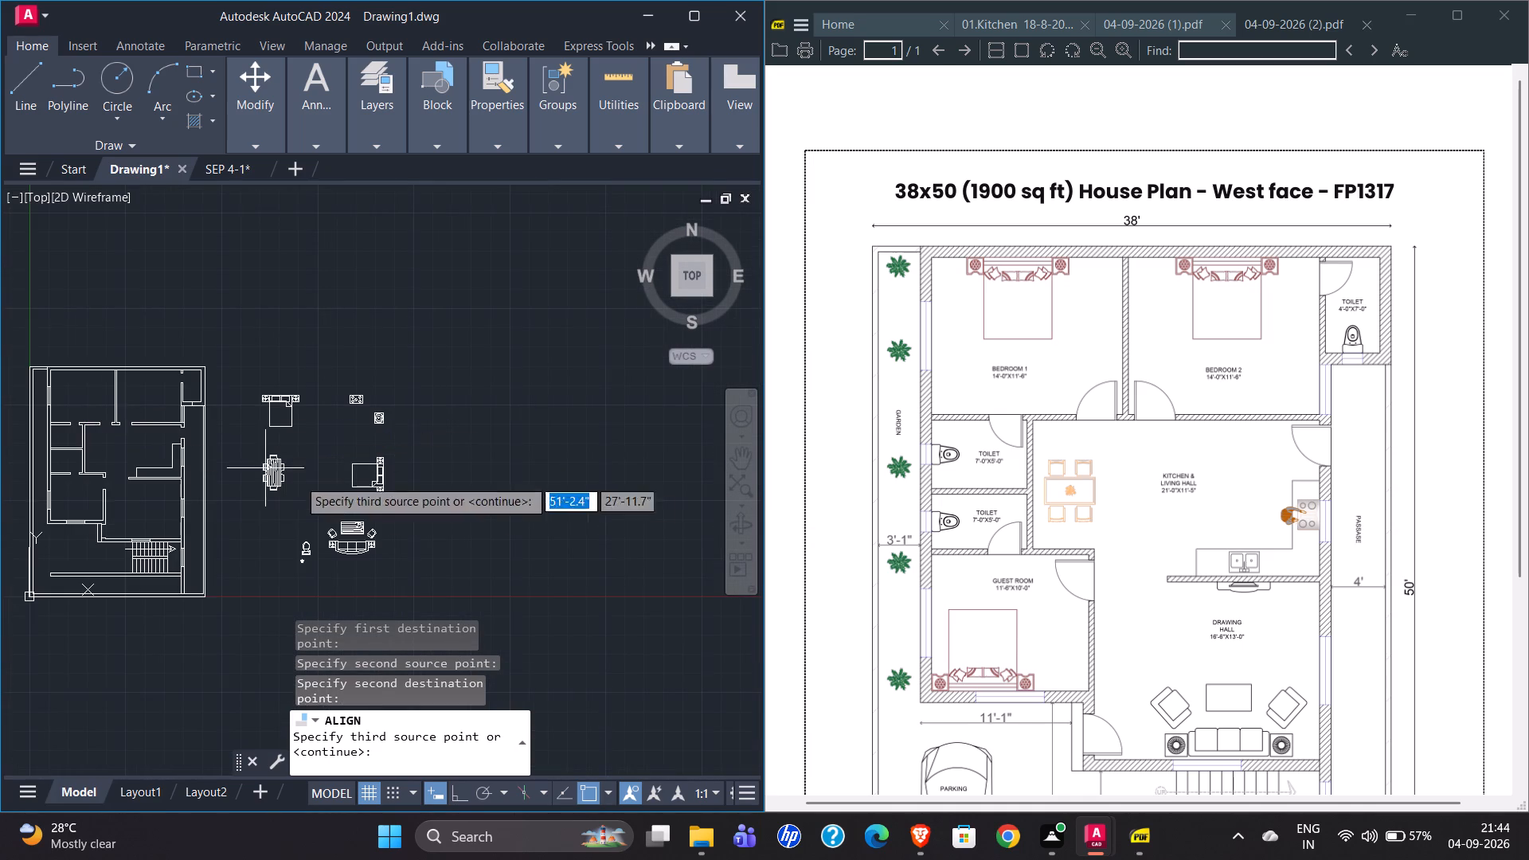
# Complete the alignment by matching the midpoint of the bed's foot edge to a point inside Bedroom 1, south of the headboard wall.
pyautogui.scroll(4, 383, 489)
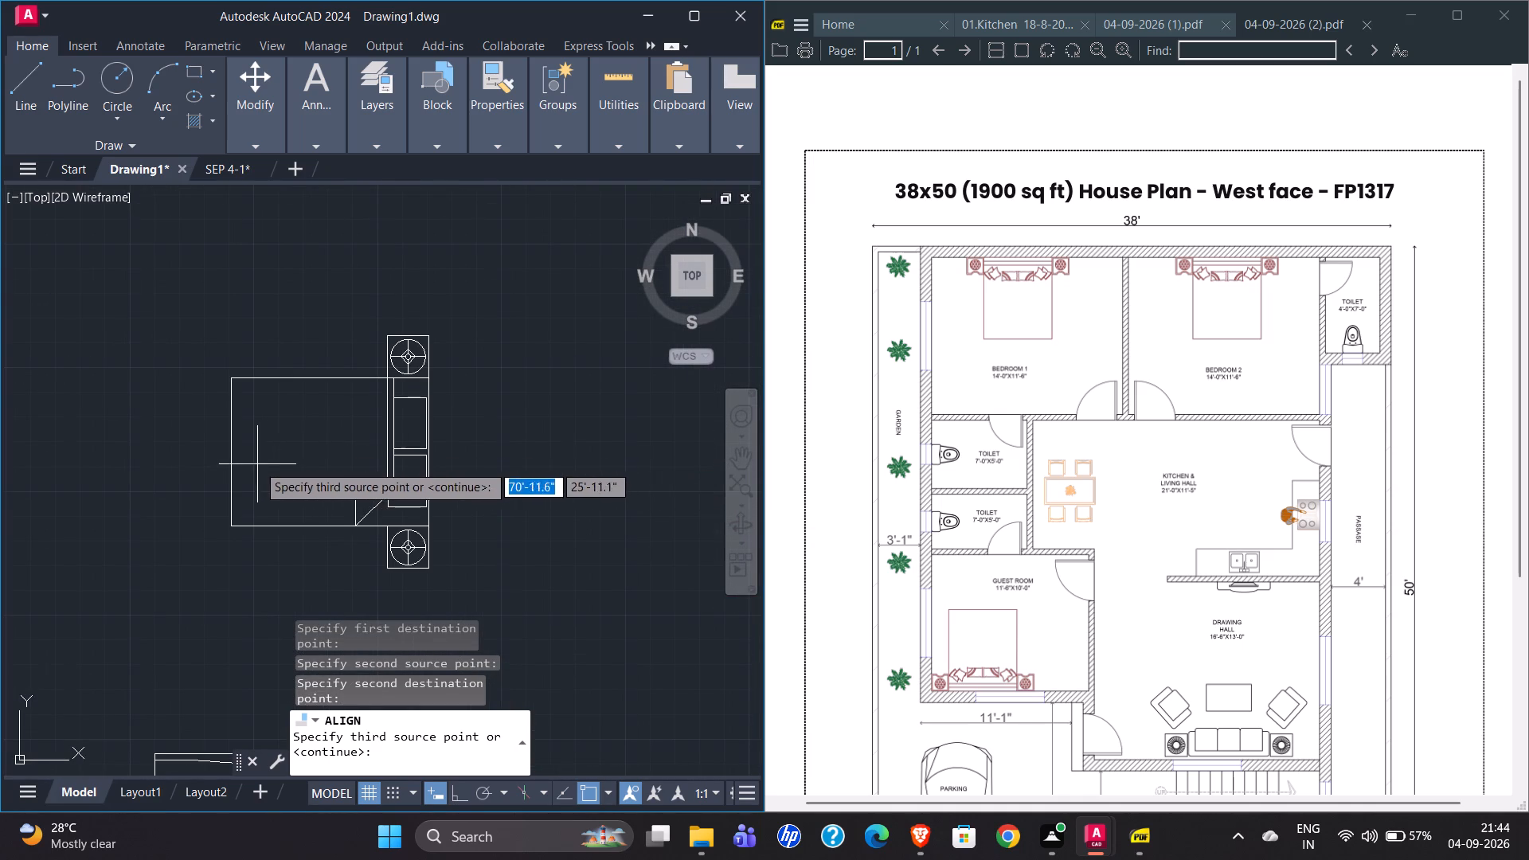
pyautogui.scroll(-3, 488, 430)
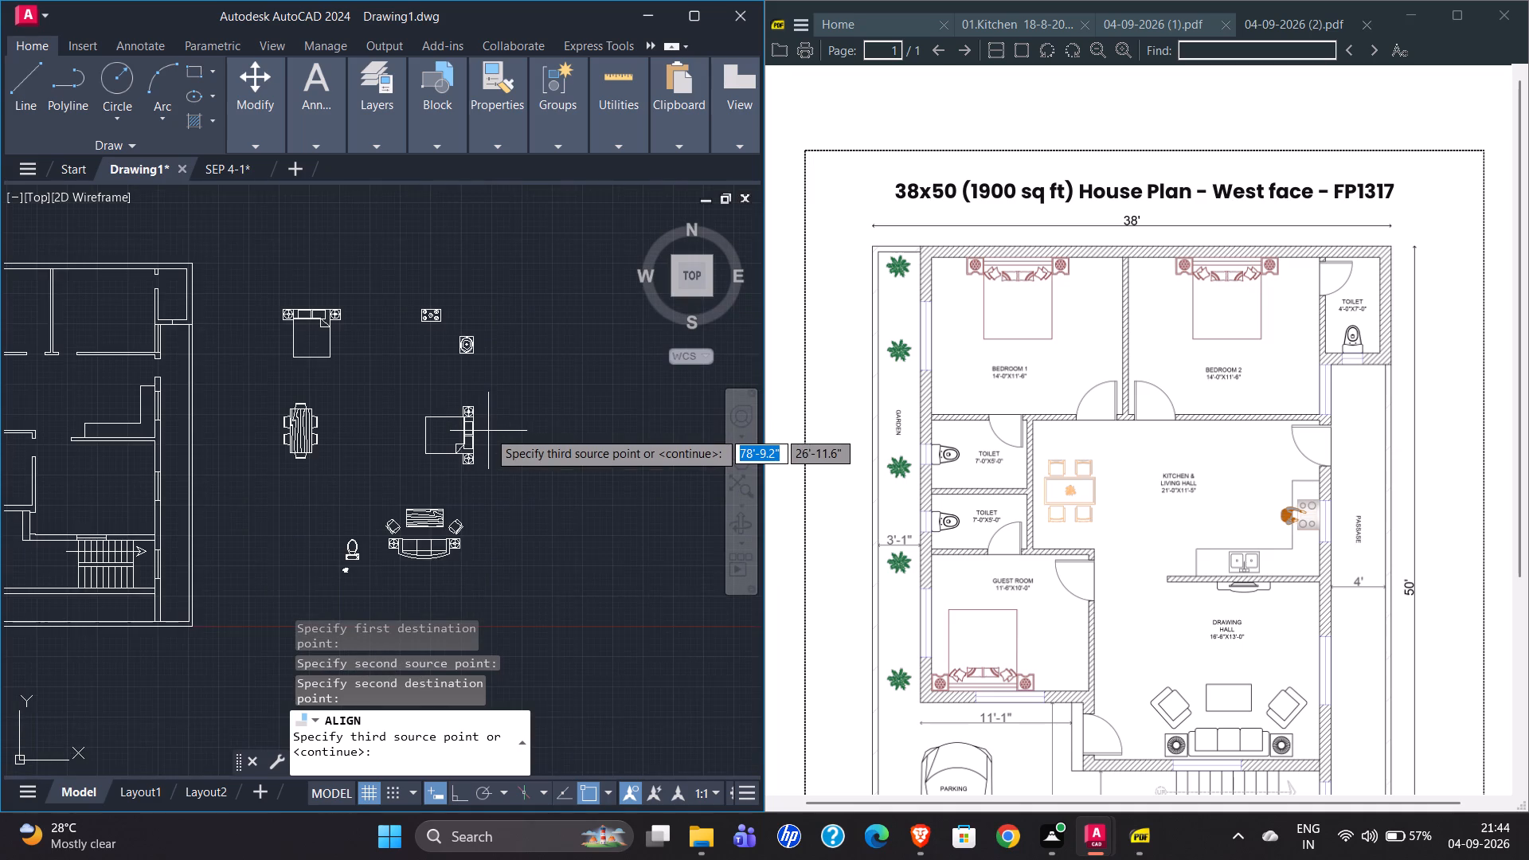
pyautogui.scroll(-1, 488, 431)
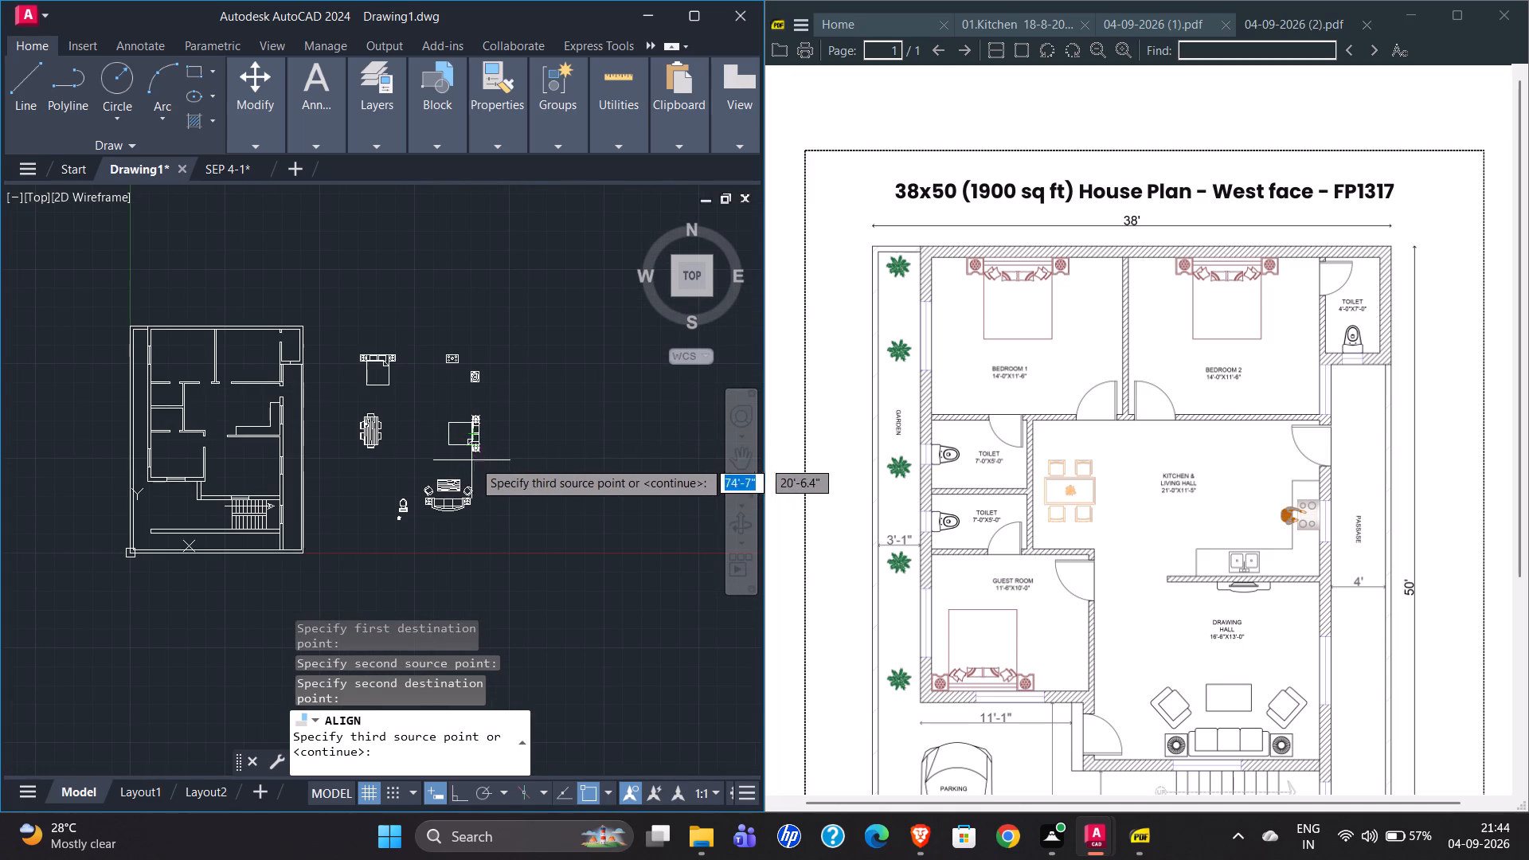
pyautogui.scroll(4, 458, 448)
pyautogui.click(401, 352)
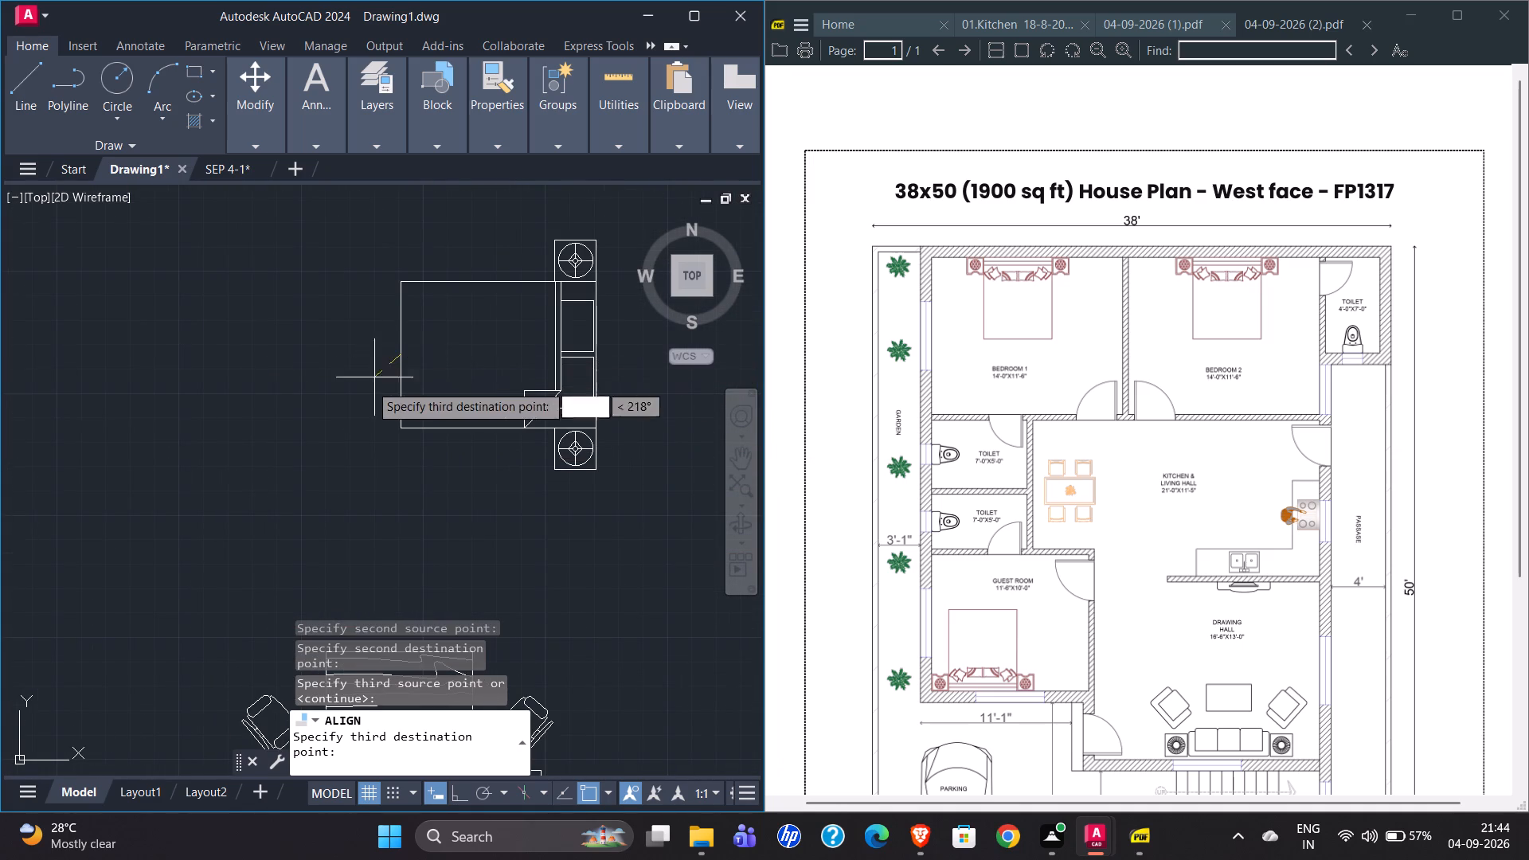
pyautogui.scroll(-3, 531, 440)
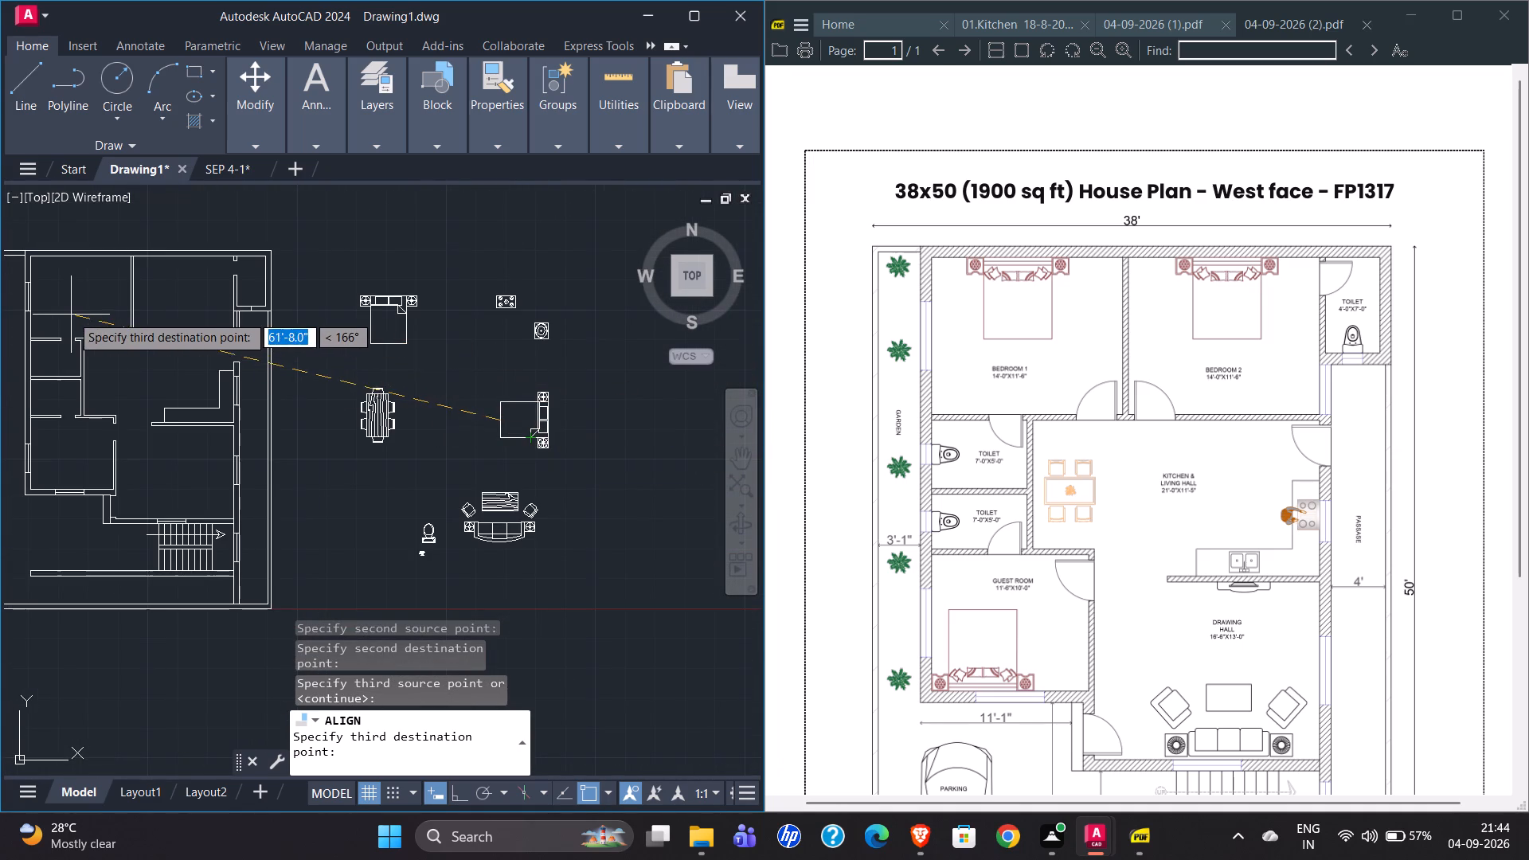
pyautogui.scroll(2, 71, 315)
pyautogui.scroll(-1, 112, 322)
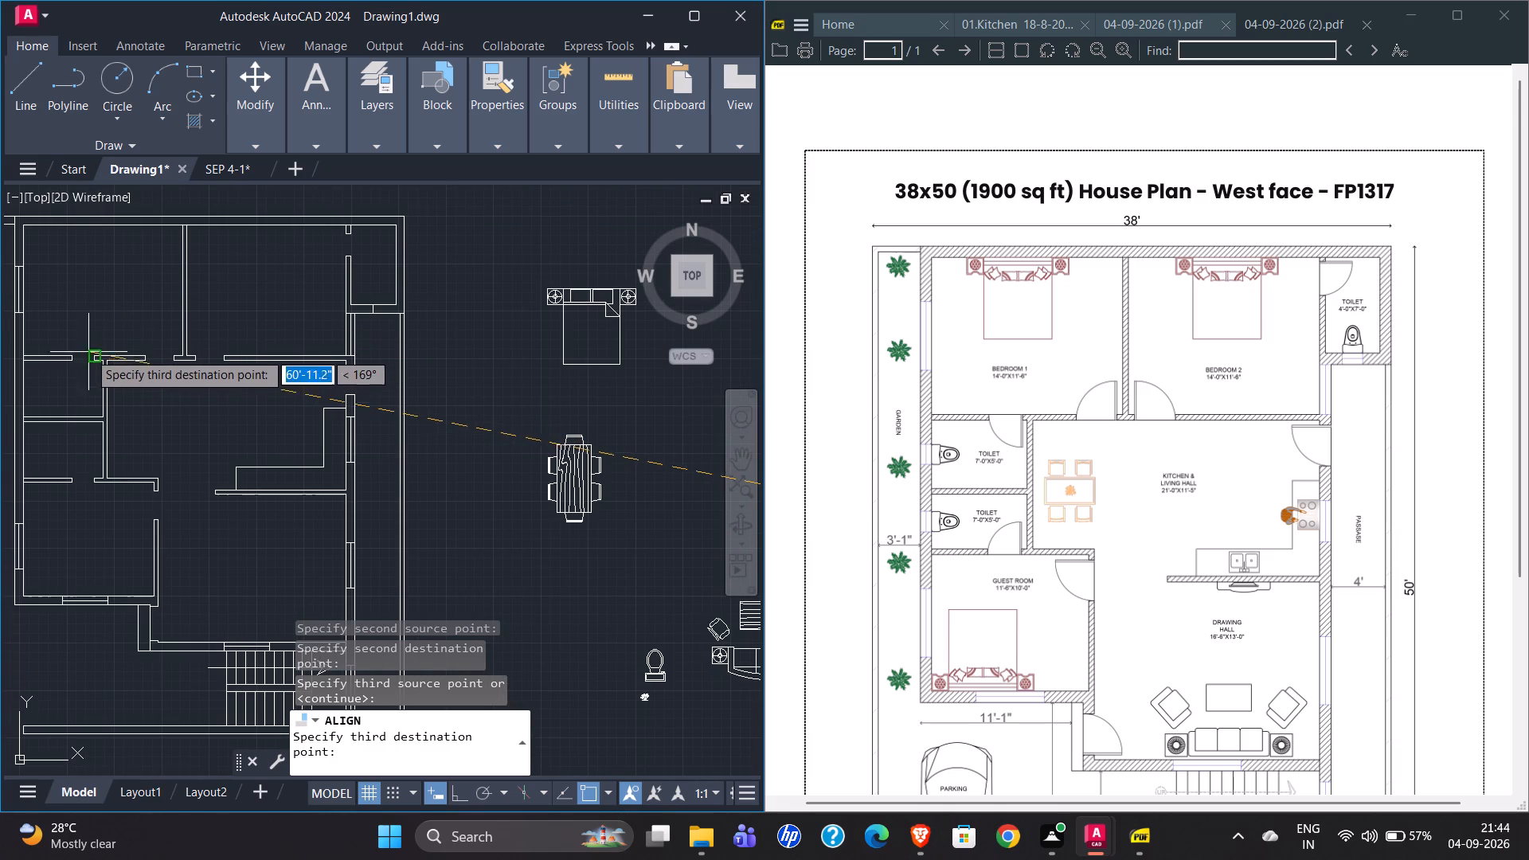
pyautogui.click(92, 311)
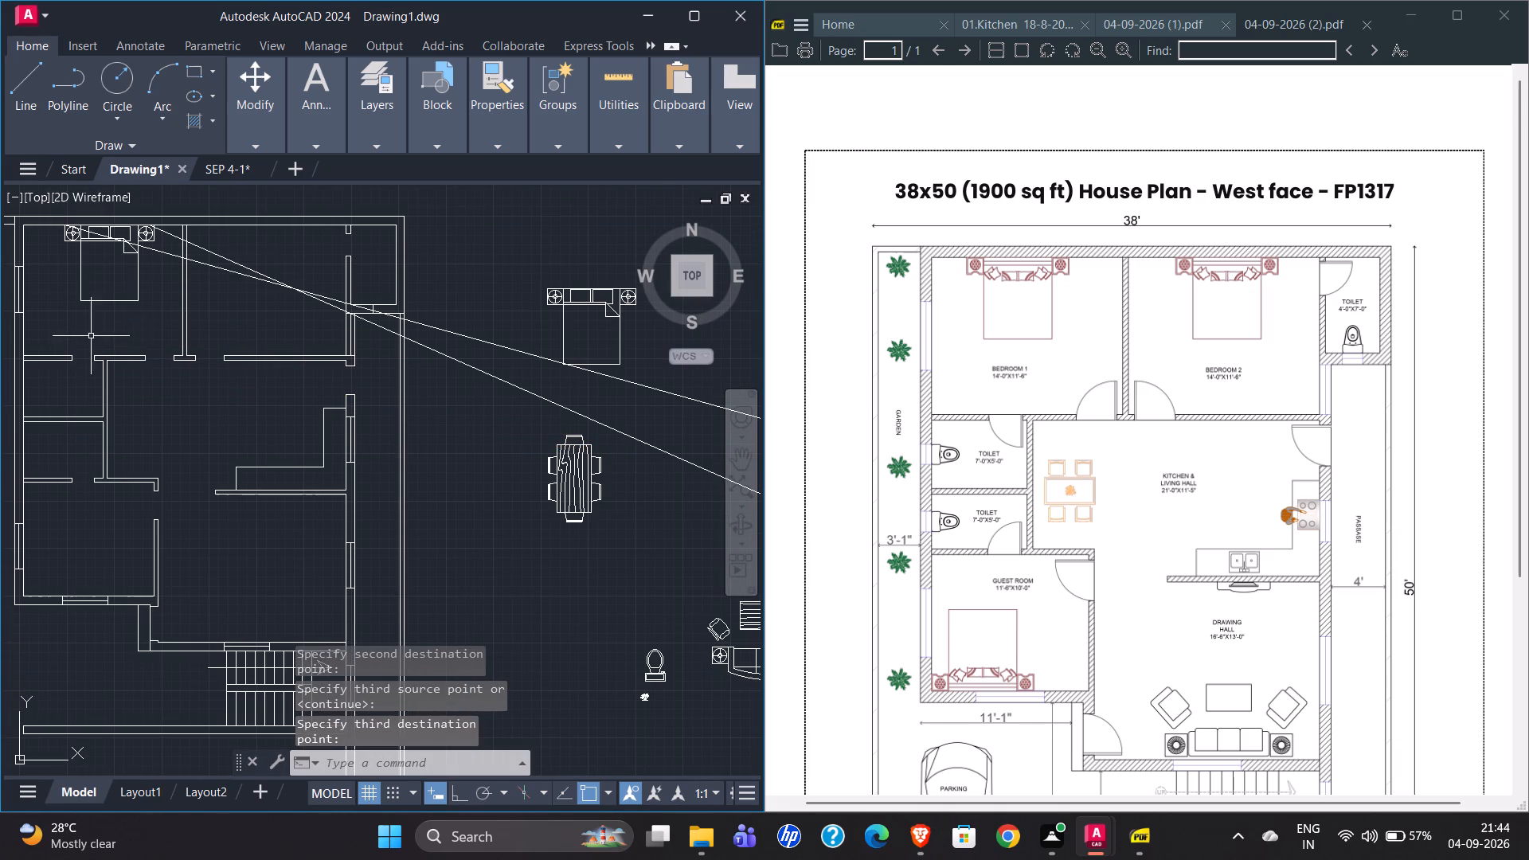
# Group the Bedroom 1 bed with its two side tables.
pyautogui.scroll(-1, 91, 341)
pyautogui.scroll(3, 72, 264)
pyautogui.scroll(-2, 368, 351)
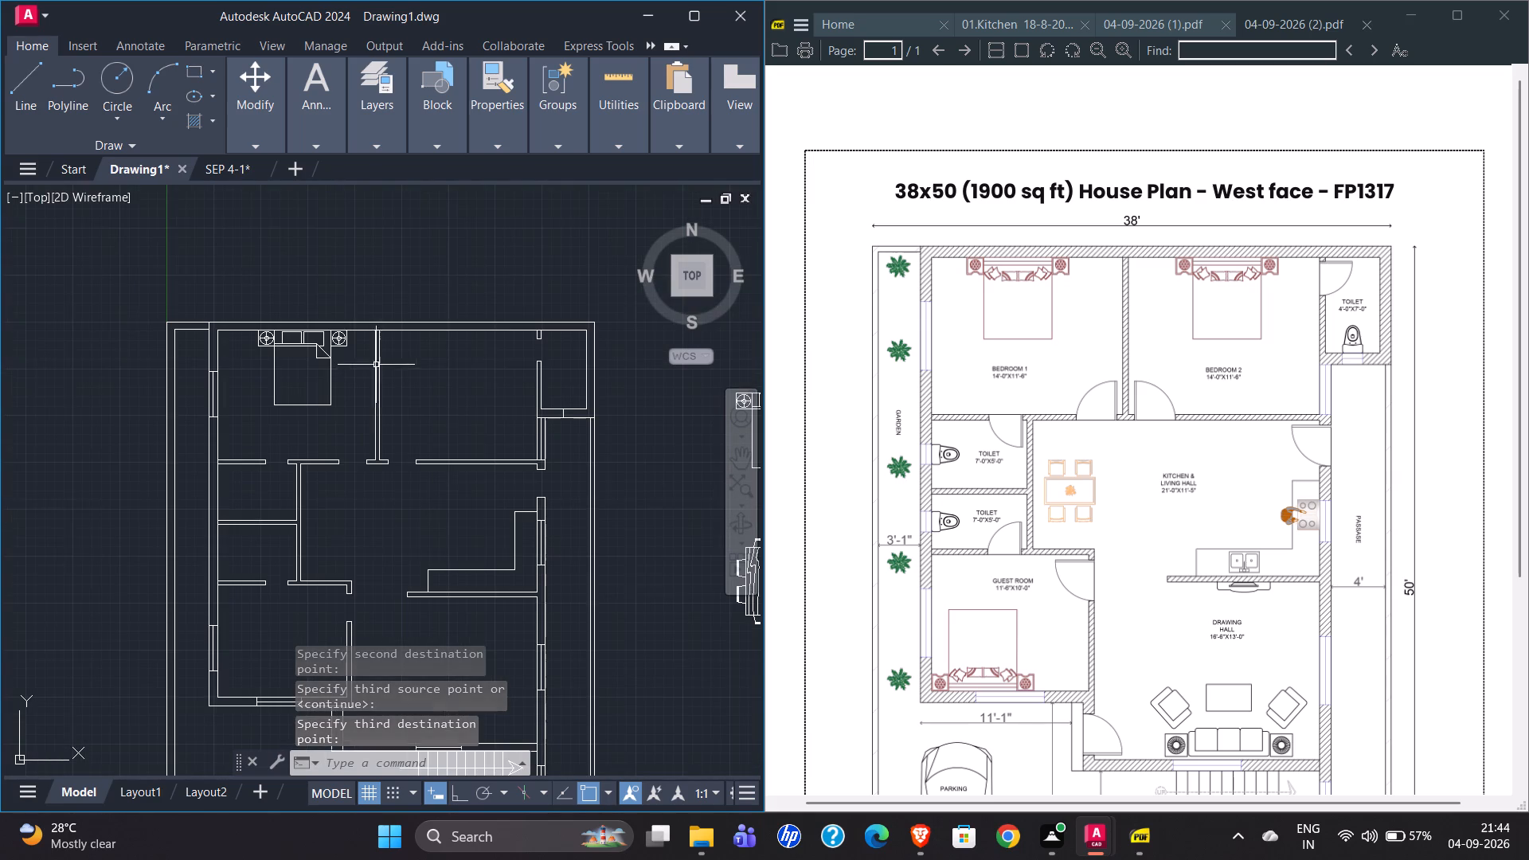
pyautogui.scroll(2, 343, 306)
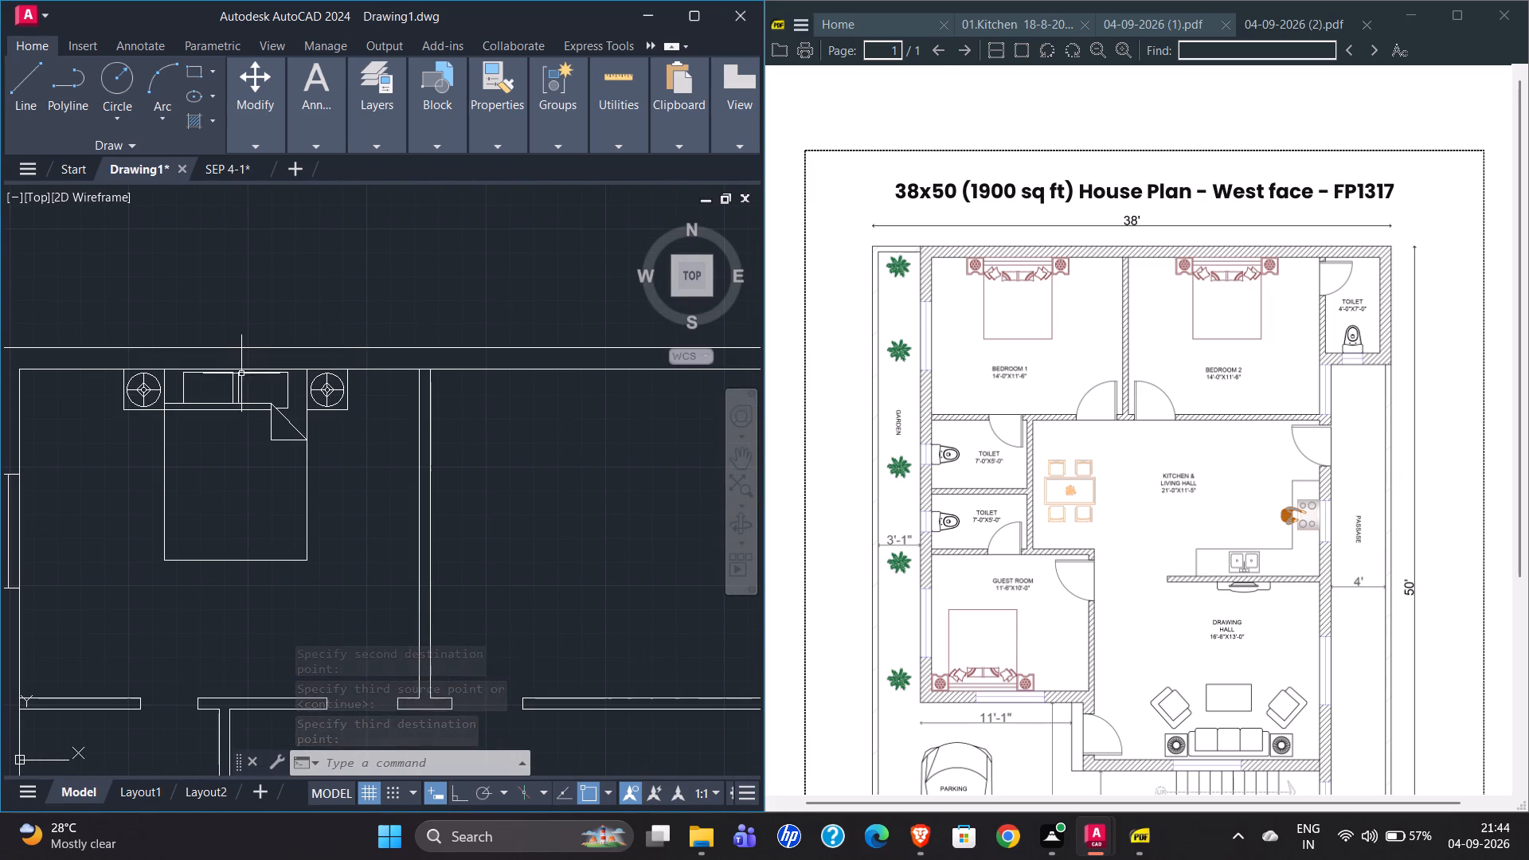
pyautogui.click(237, 370)
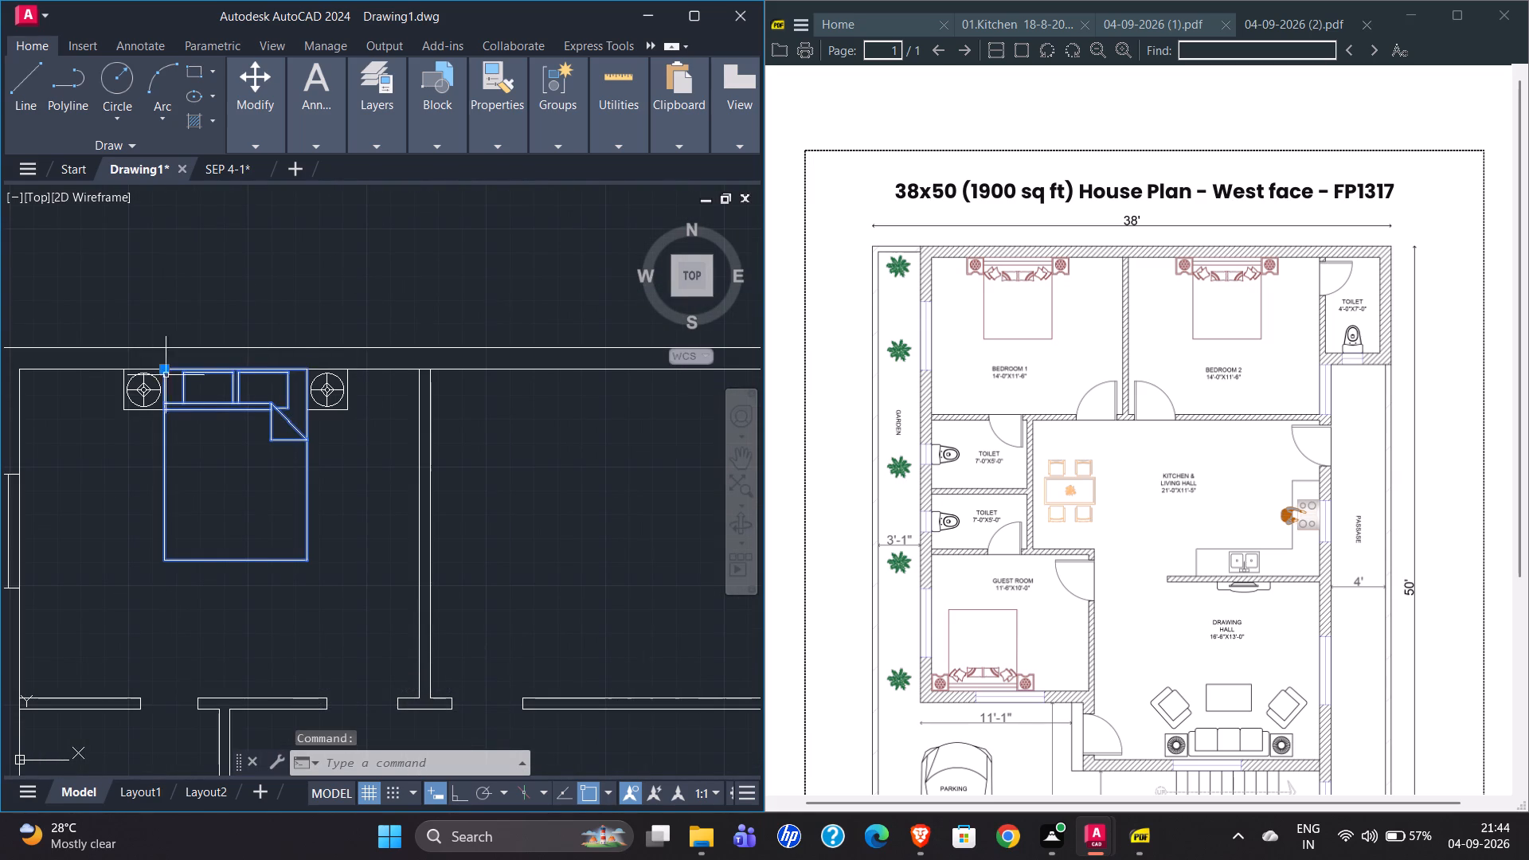
pyautogui.press('Escape')
pyautogui.click(115, 362)
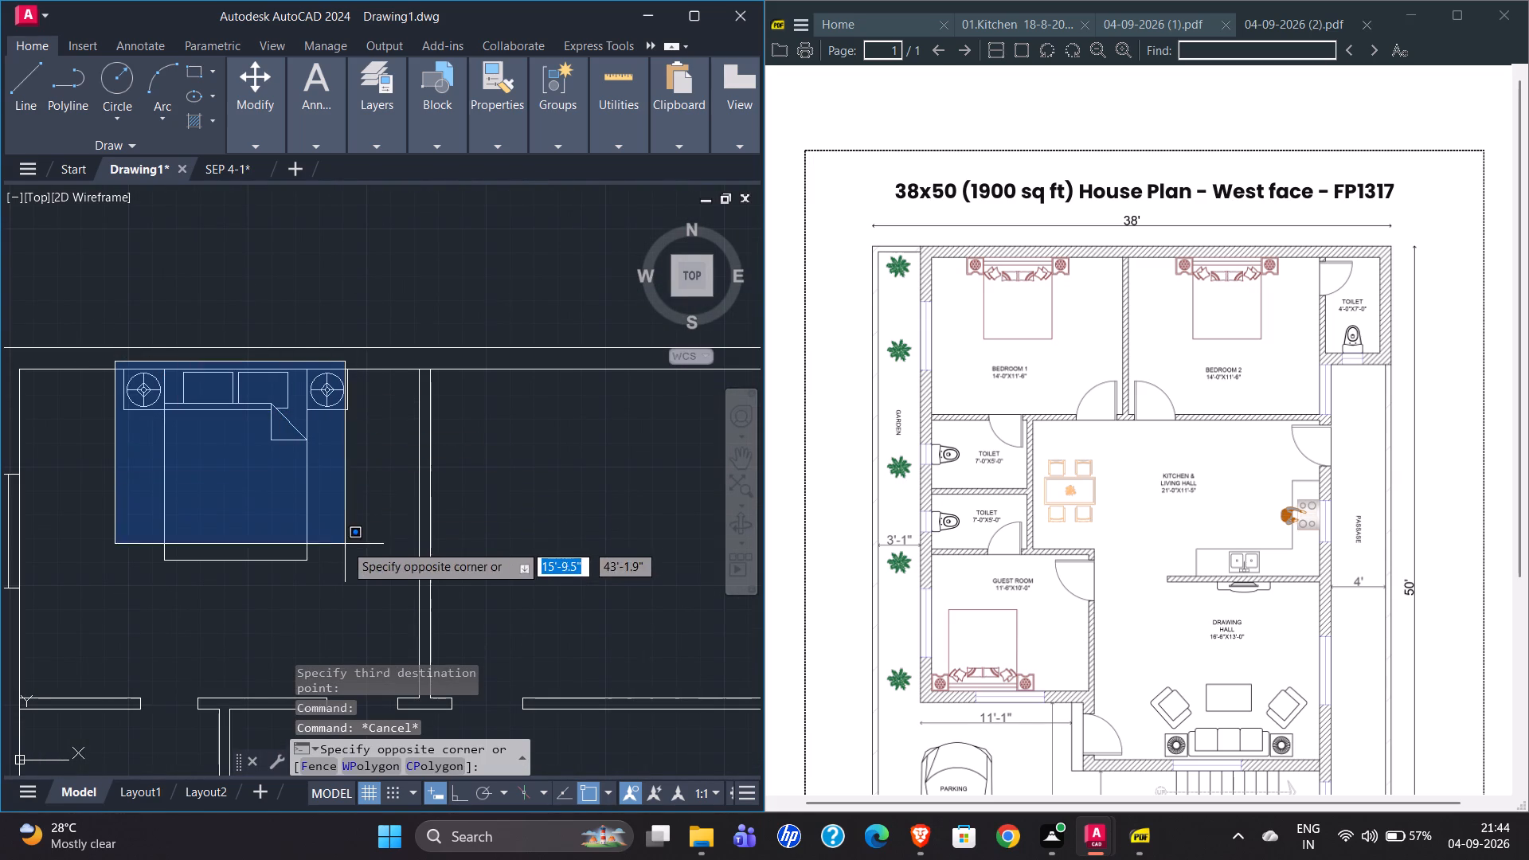
pyautogui.click(358, 573)
pyautogui.press('g')
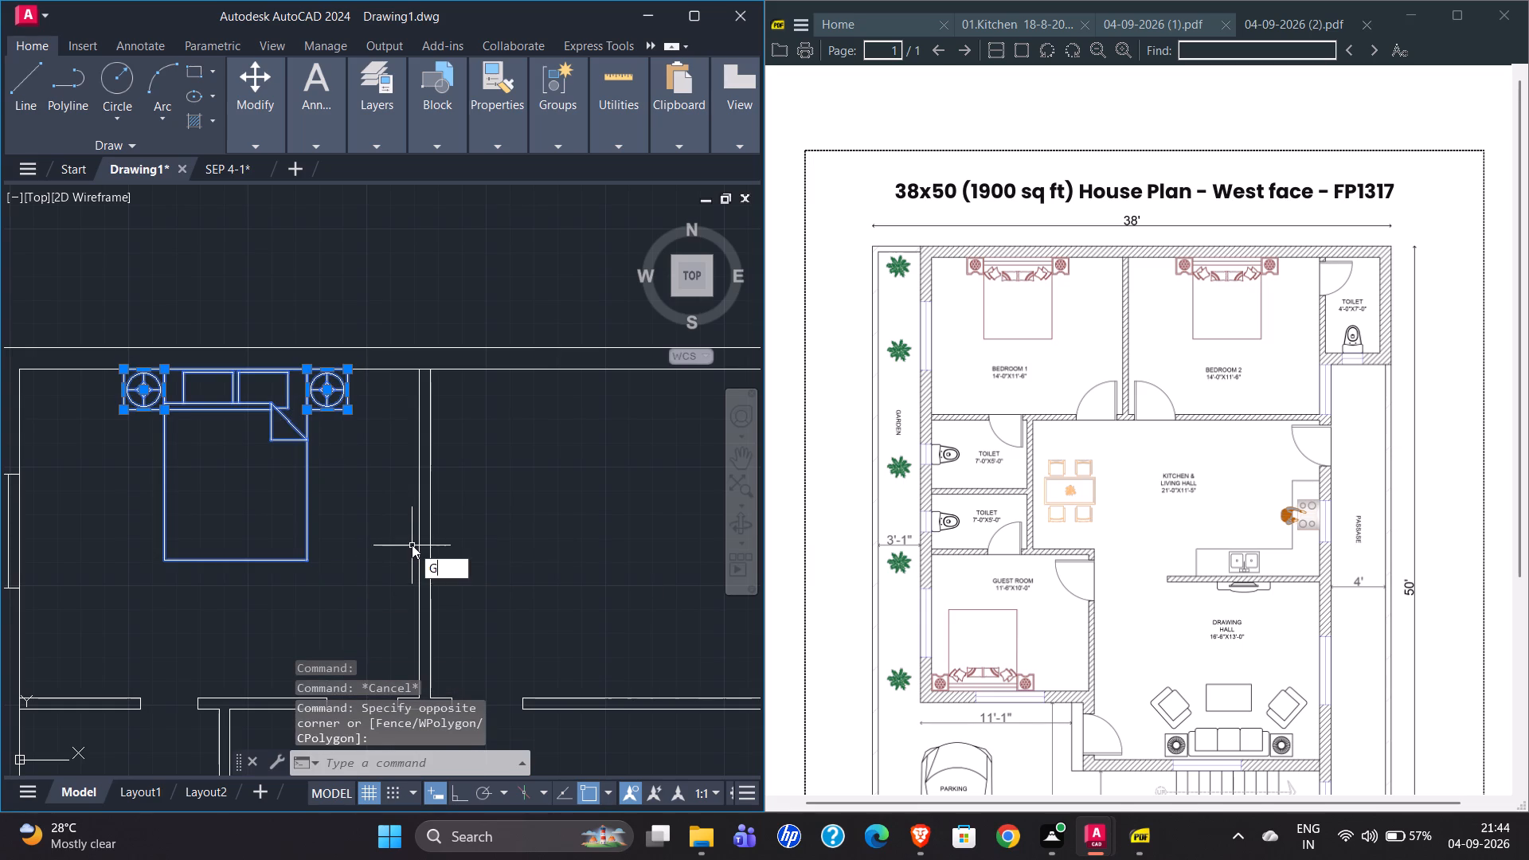
pyautogui.press('Return')
# Move the Bedroom 1 bed group by its headboard midpoint to the midpoint (M2P) between the room's two north wall corners.
pyautogui.click(301, 426)
pyautogui.click(307, 428)
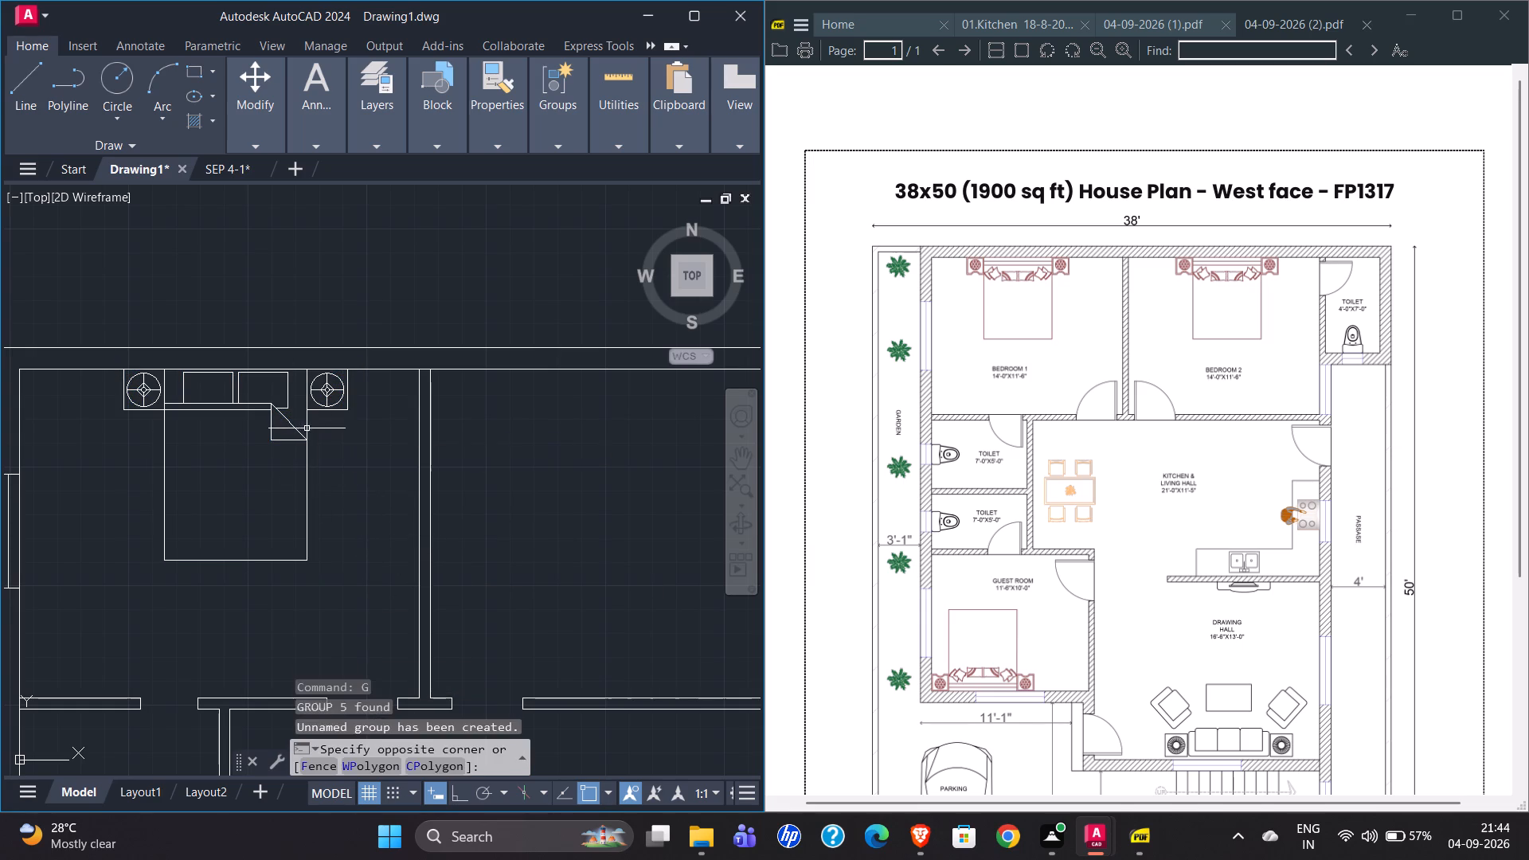
pyautogui.click(303, 433)
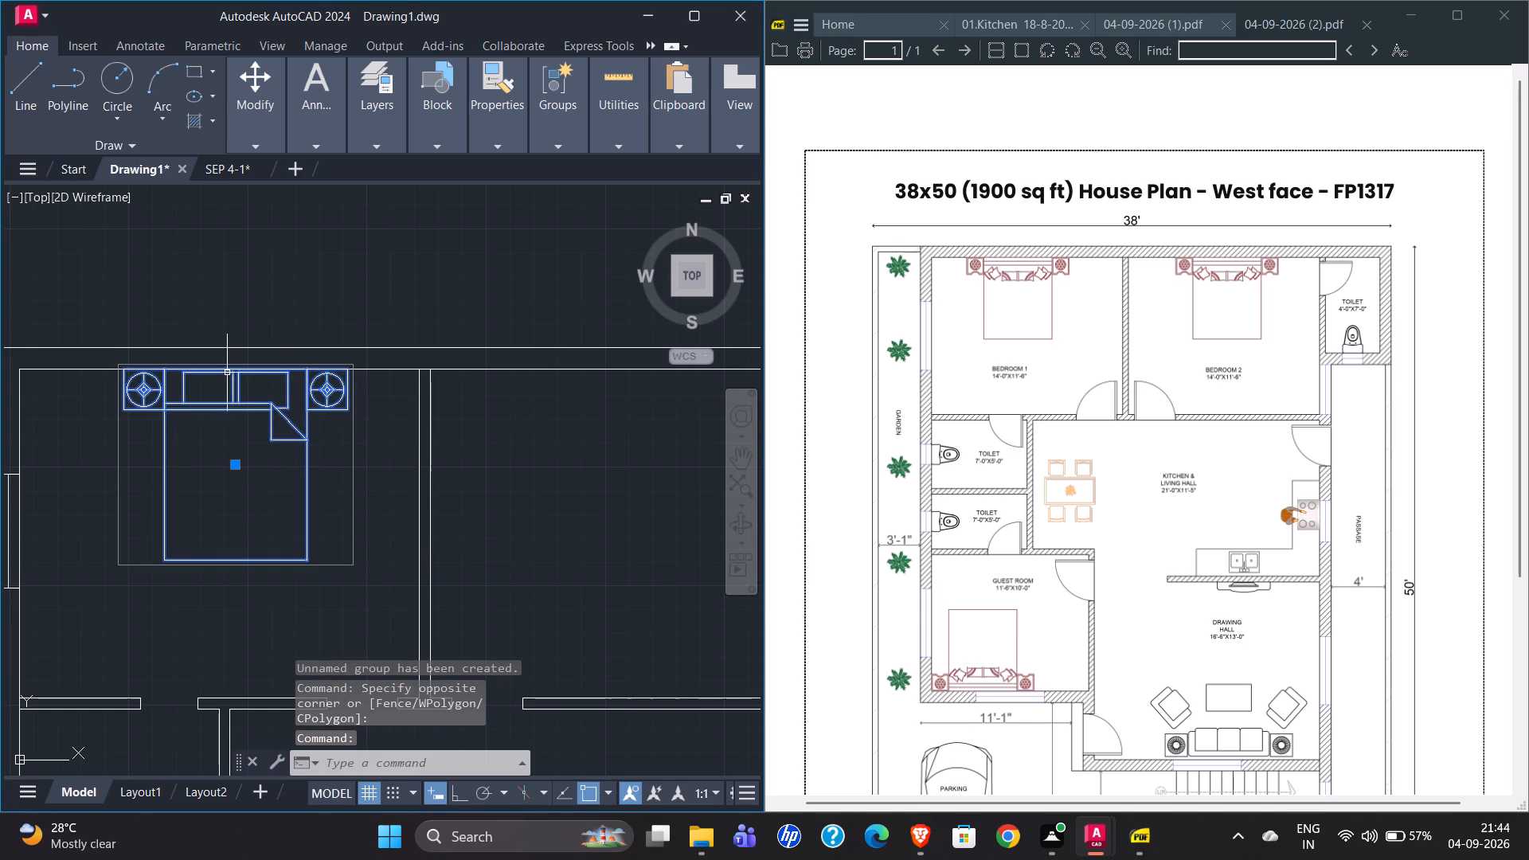
pyautogui.scroll(3, 240, 354)
pyautogui.scroll(-2, 233, 362)
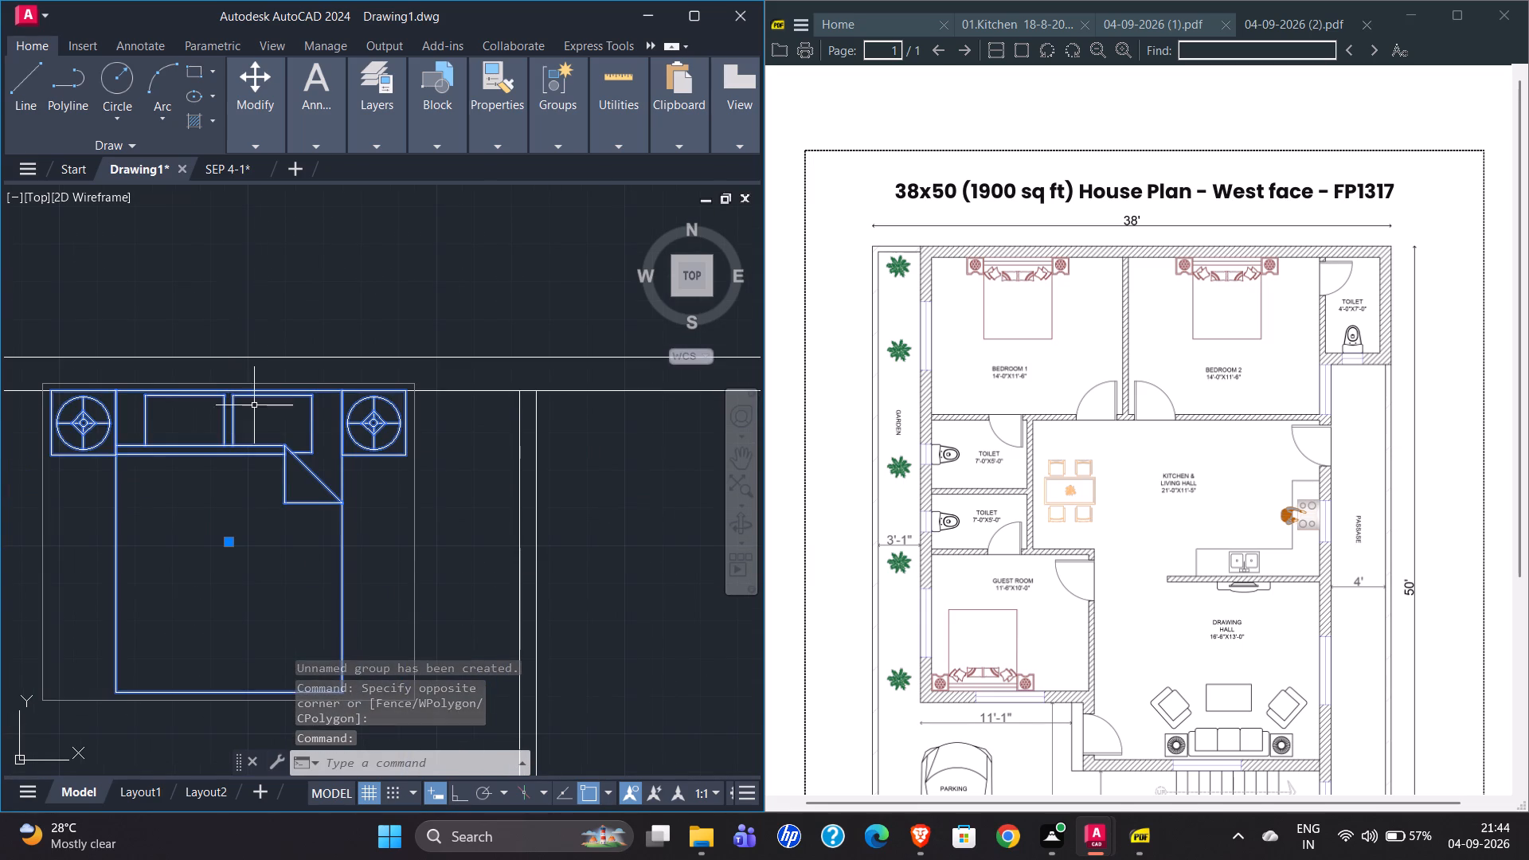
pyautogui.press('m')
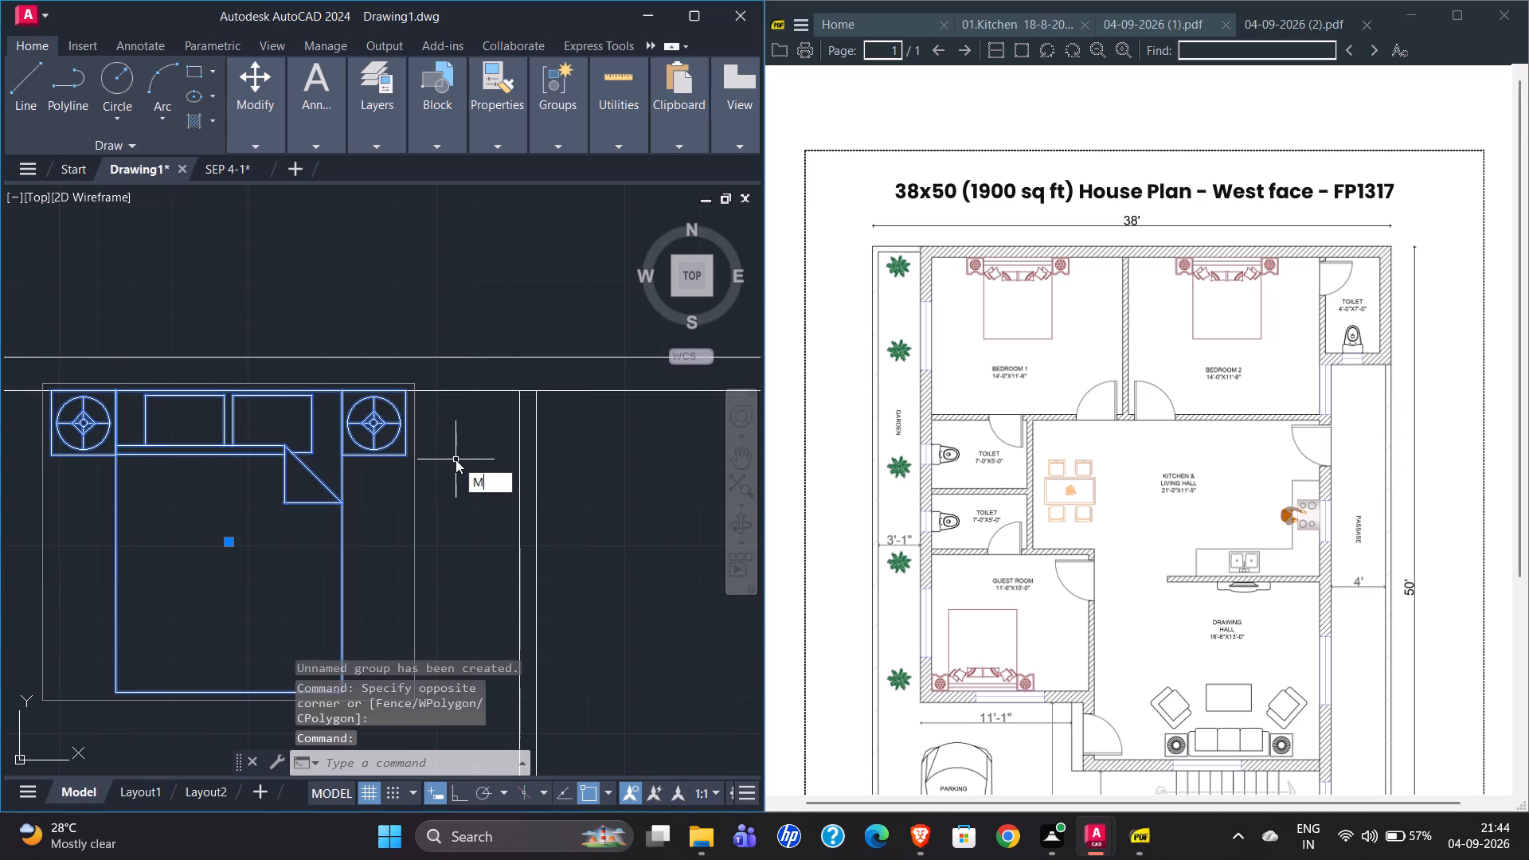
pyautogui.press('Return')
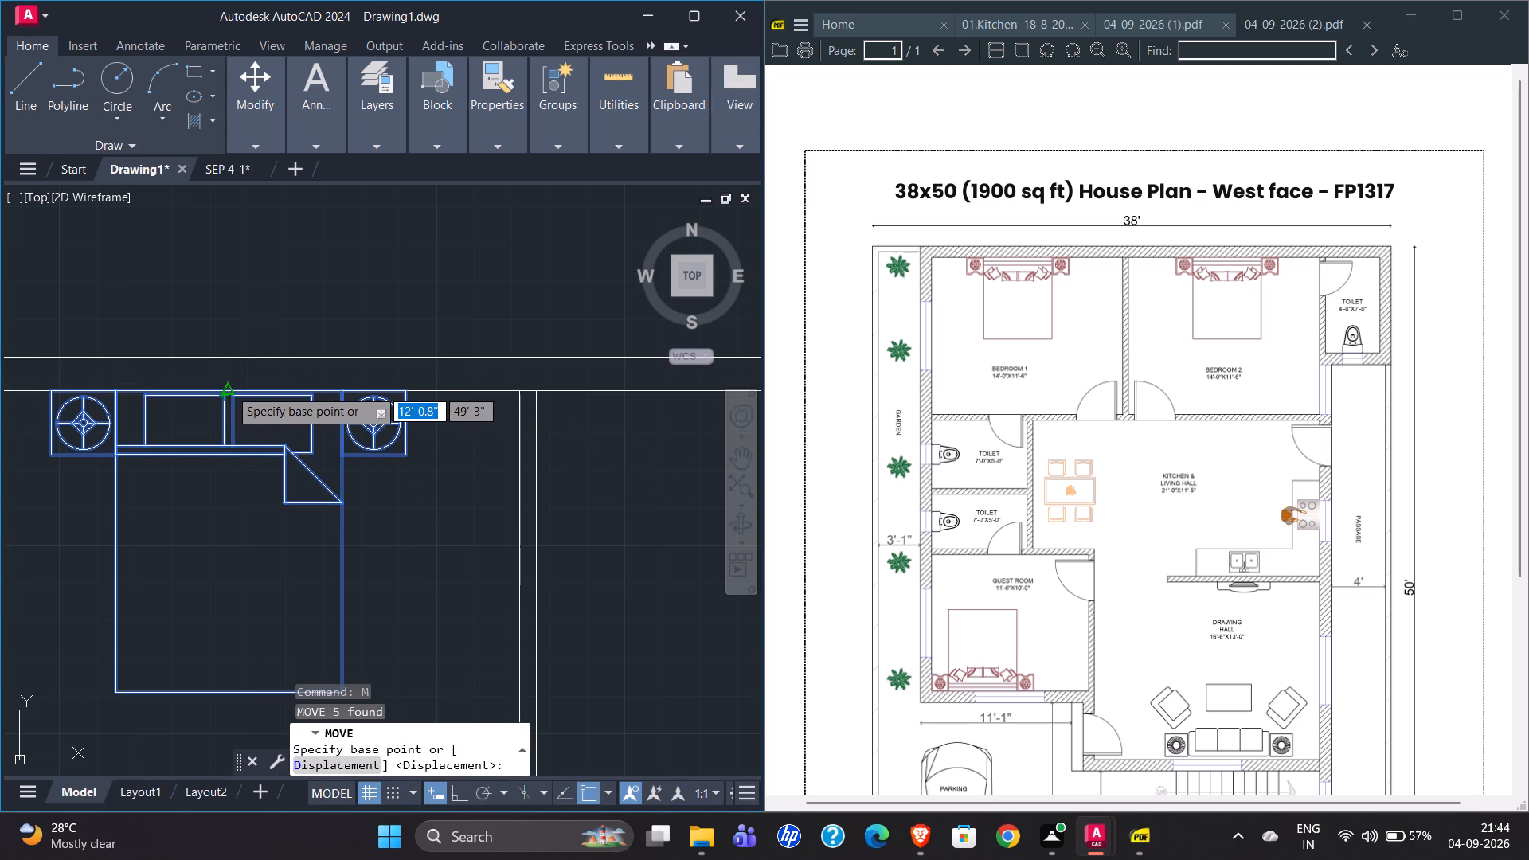
pyautogui.click(229, 389)
pyautogui.press('m')
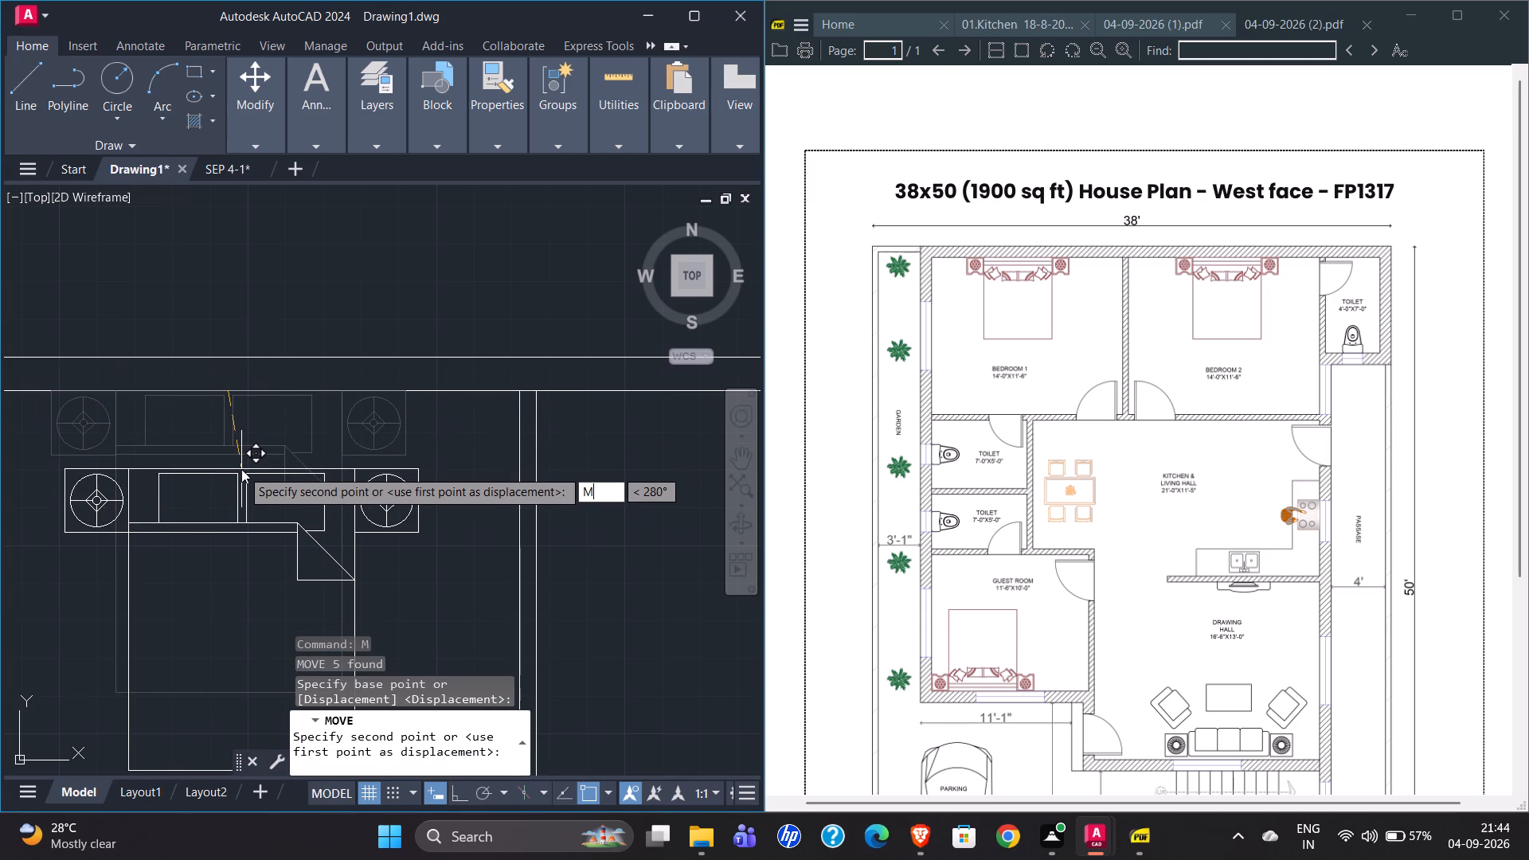
pyautogui.write('2P')
pyautogui.press('Return')
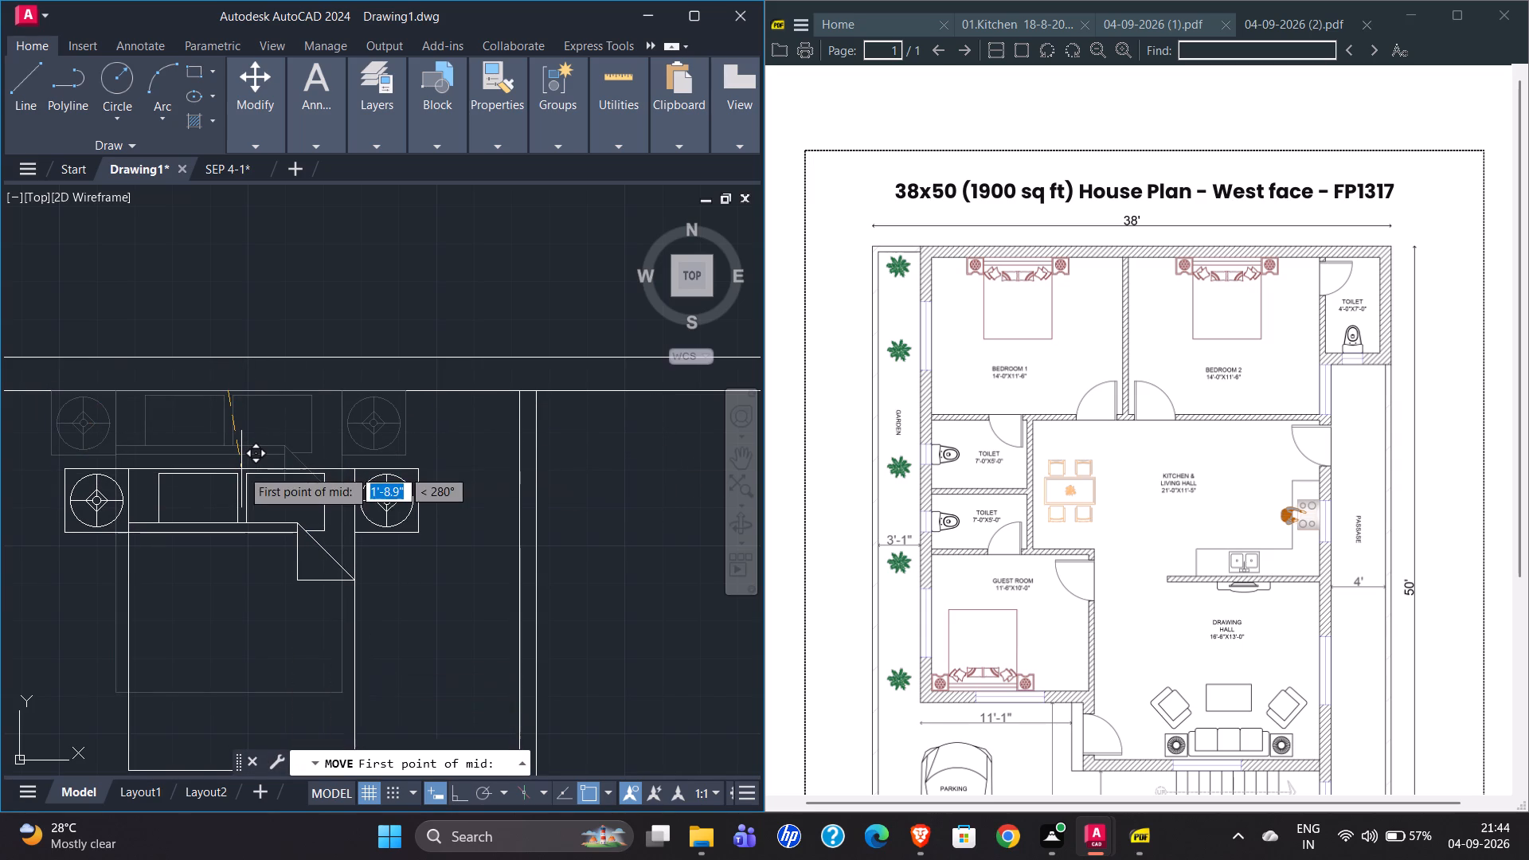
pyautogui.scroll(-1, 307, 454)
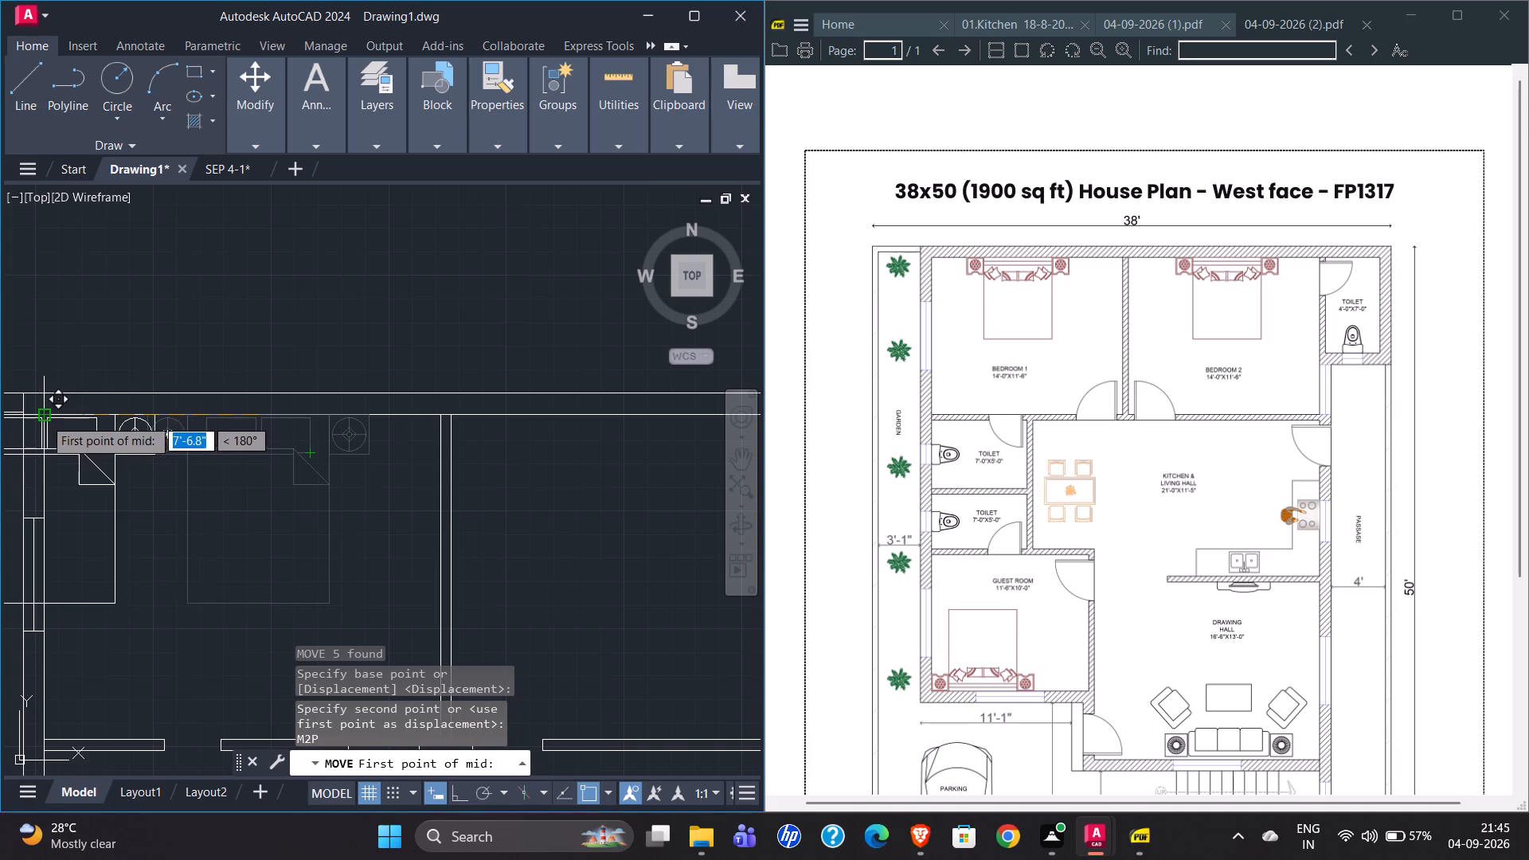
pyautogui.click(44, 416)
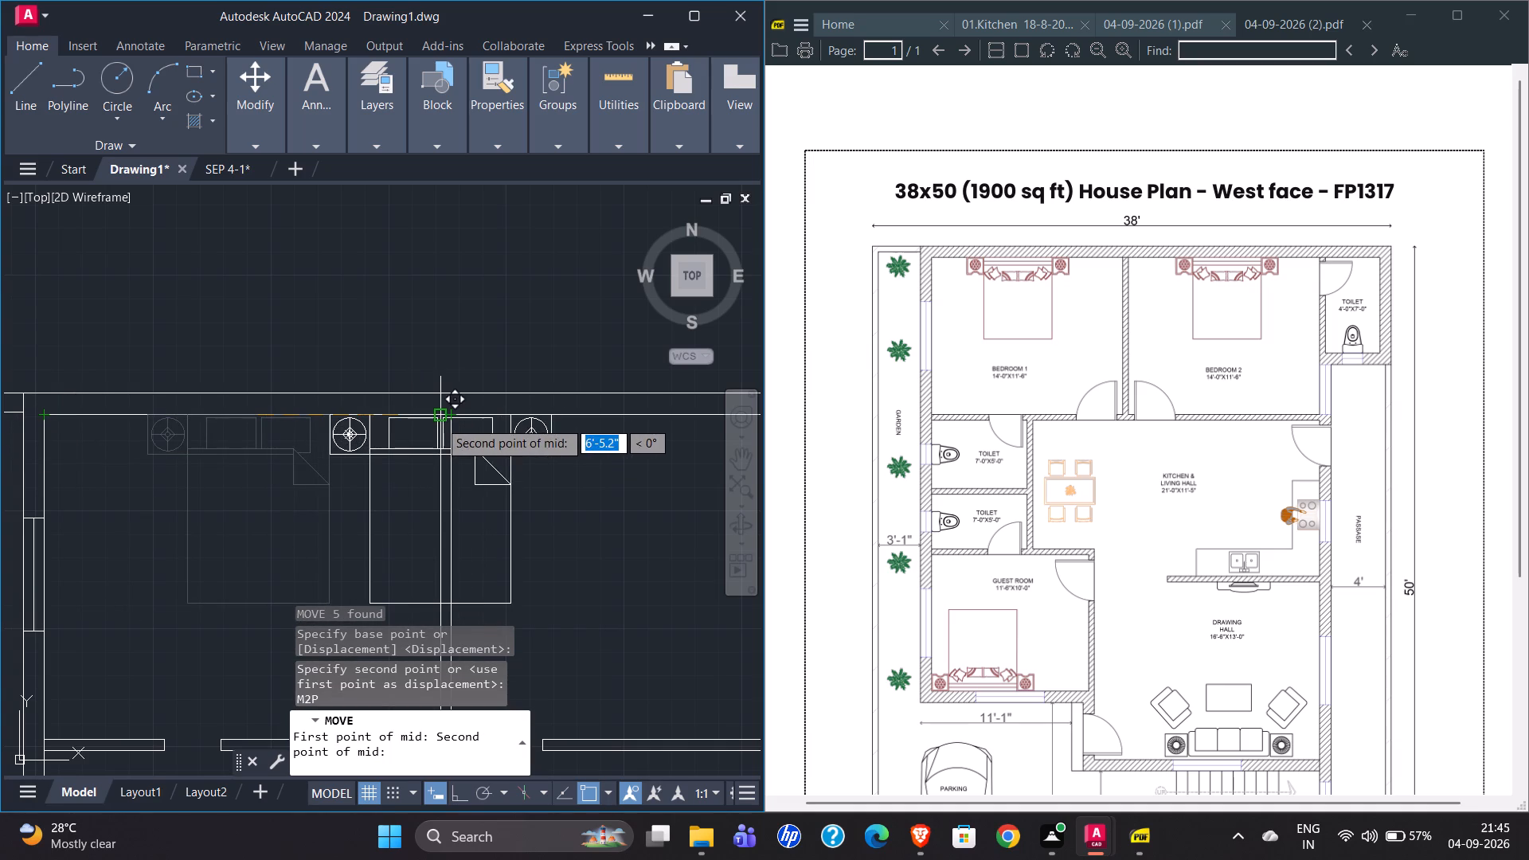
pyautogui.click(439, 420)
pyautogui.scroll(-1, 68, 522)
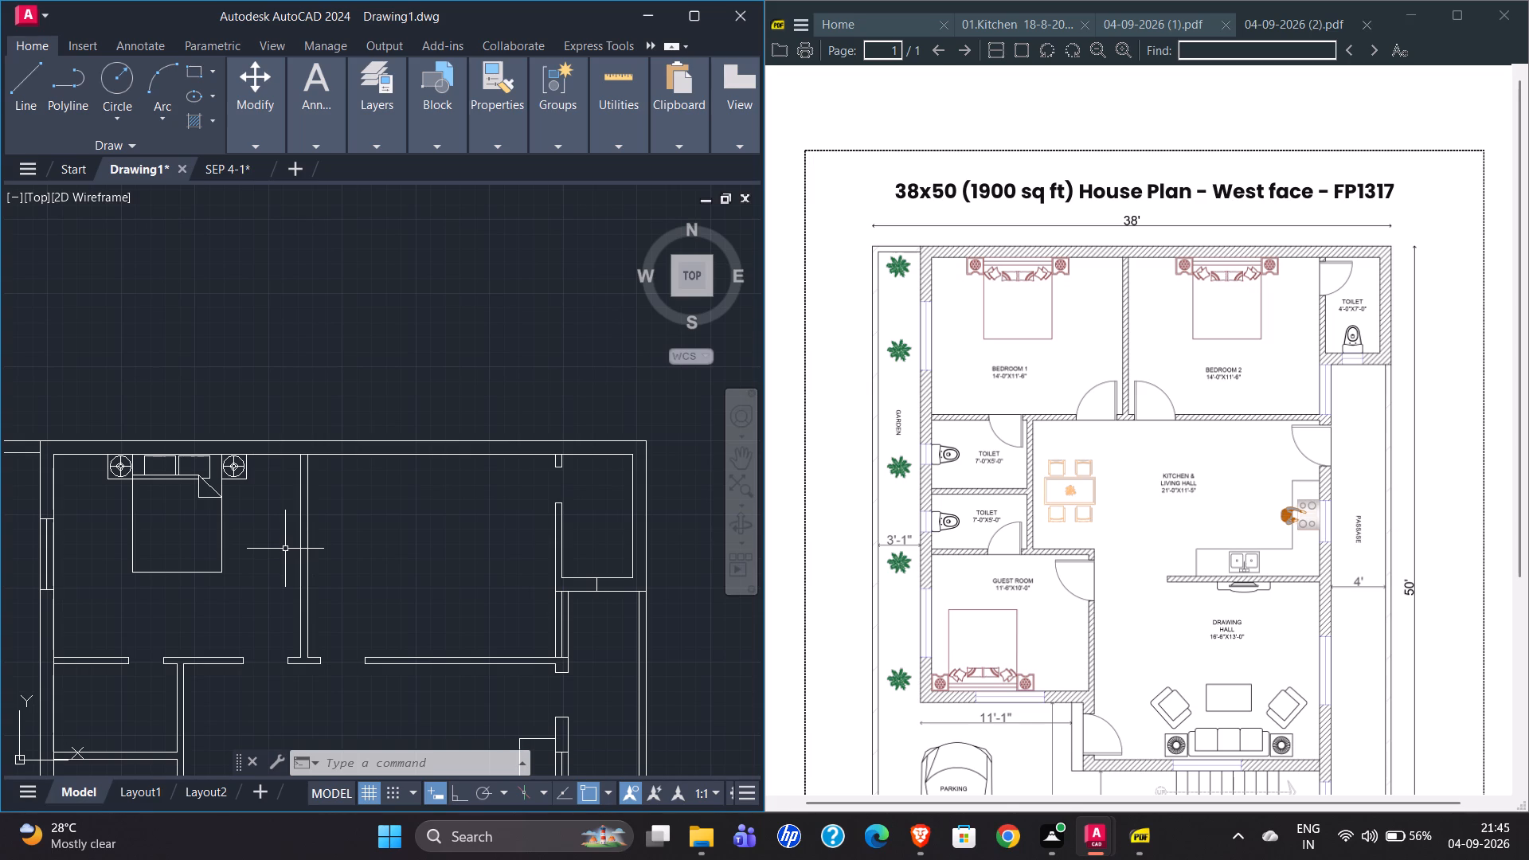
# Copy the Bedroom 1 bed group 14' due east into Bedroom 2 with Ortho on, using the headboard midpoint as base.
pyautogui.click(224, 571)
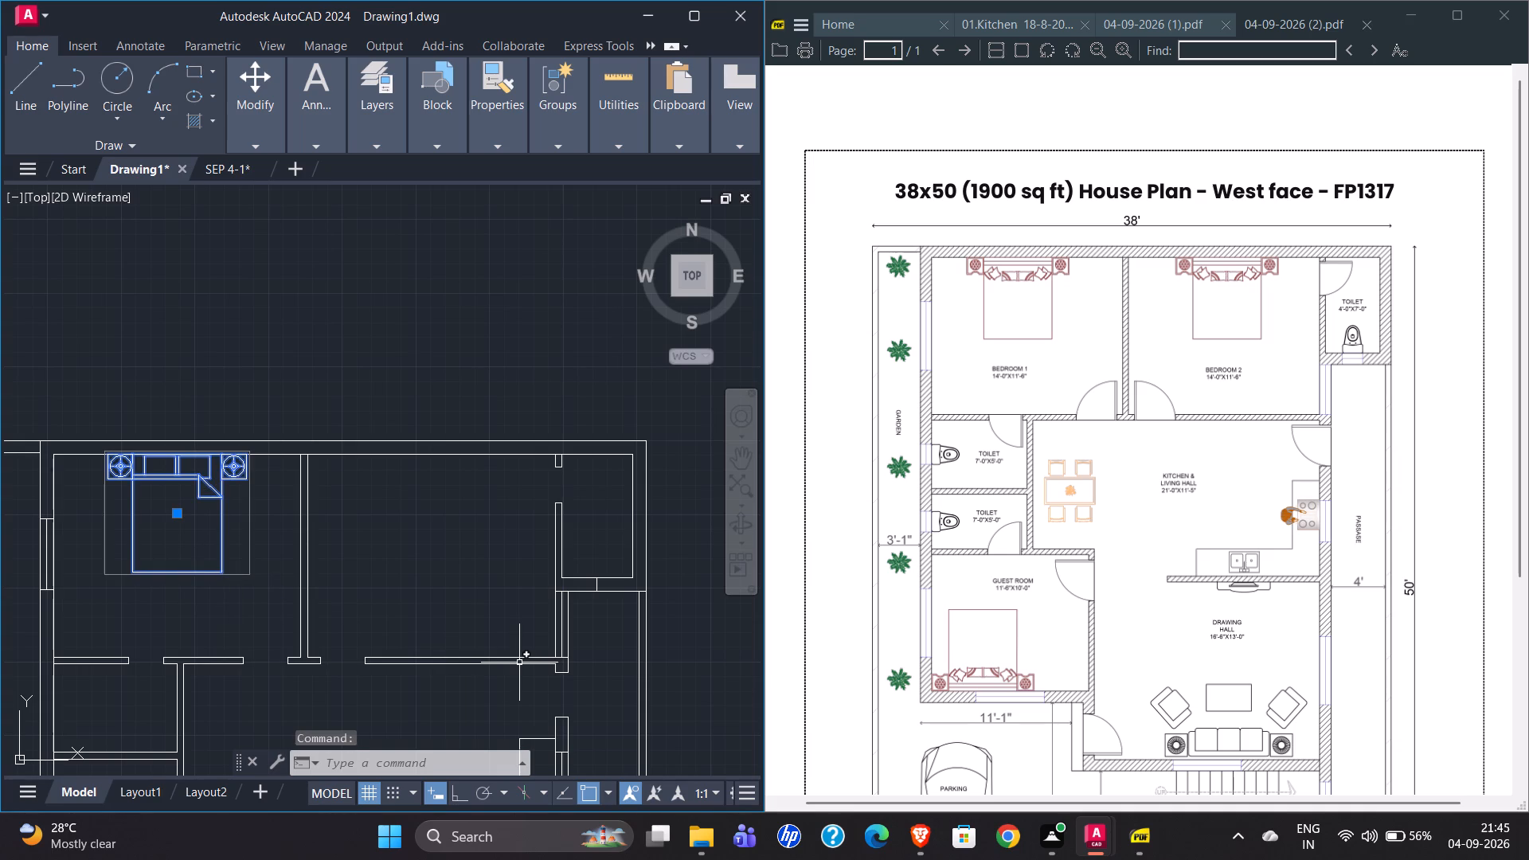
pyautogui.press('c')
pyautogui.press('o')
pyautogui.press('Return')
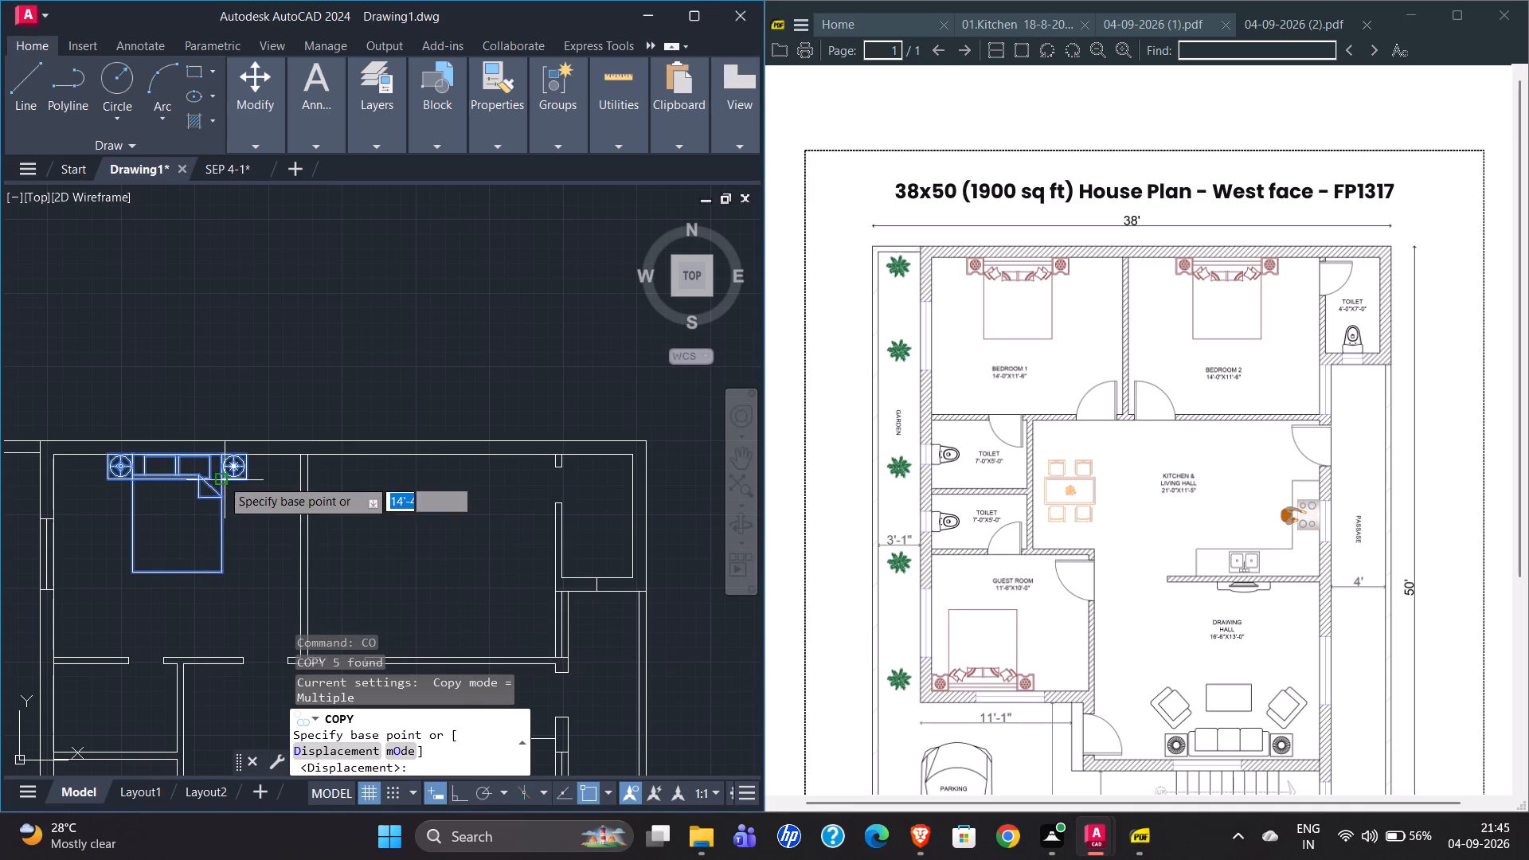
pyautogui.scroll(2, 176, 452)
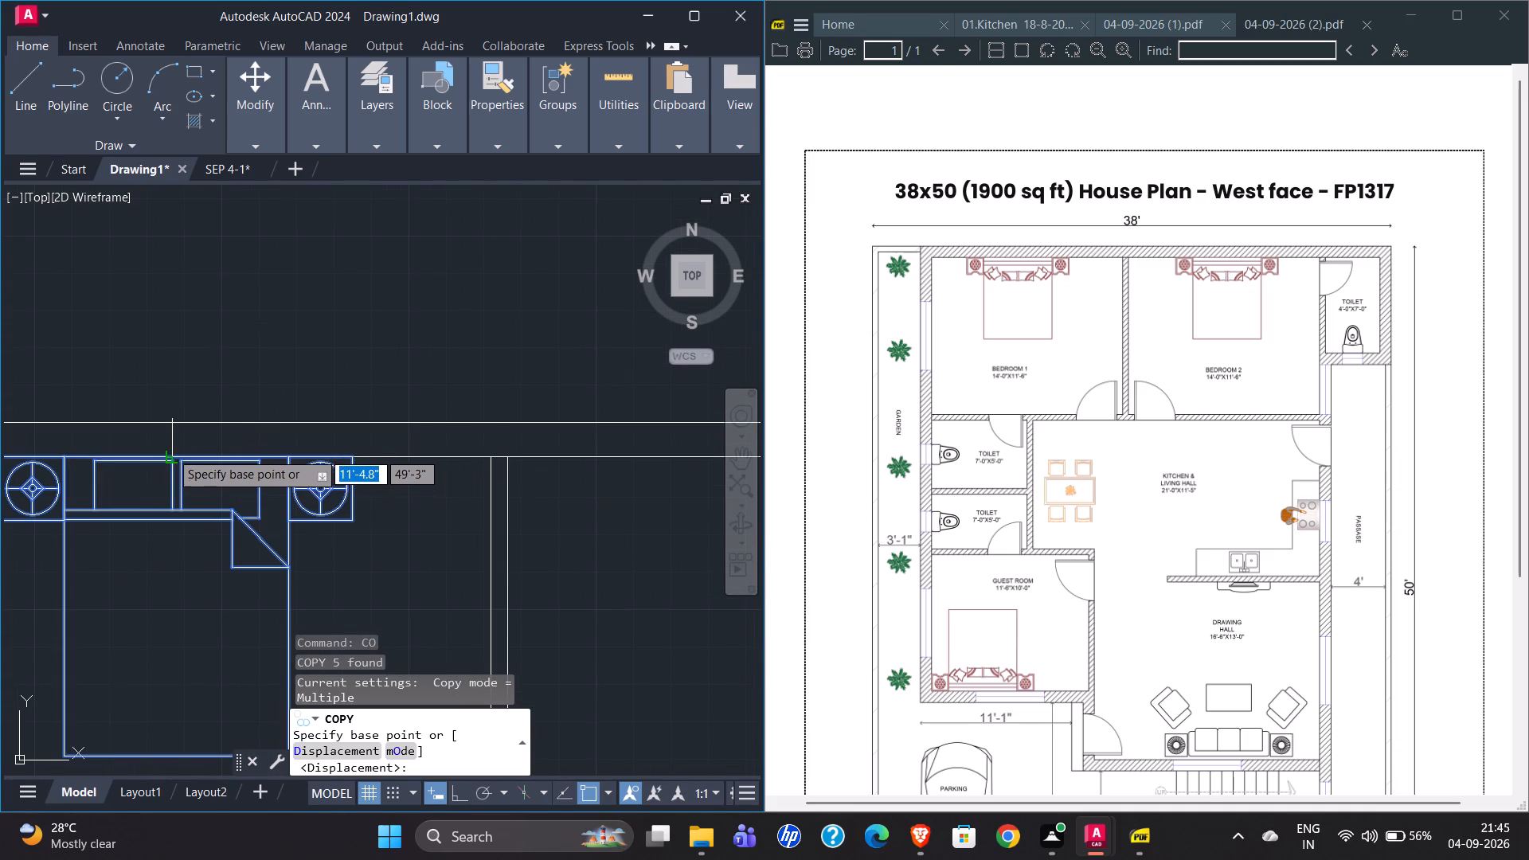
pyautogui.click(179, 455)
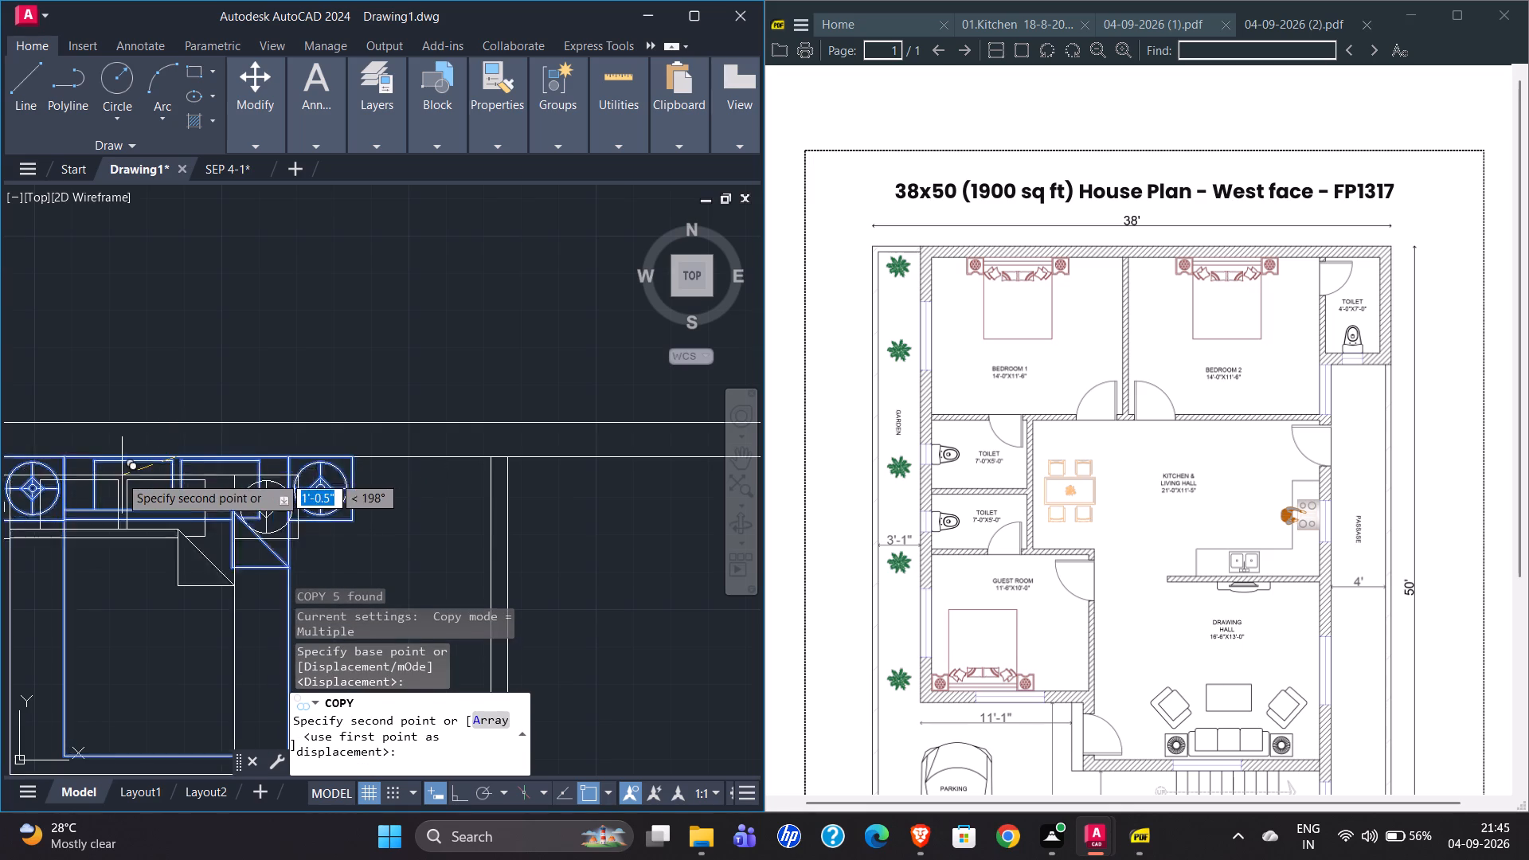
pyautogui.scroll(-2, 116, 476)
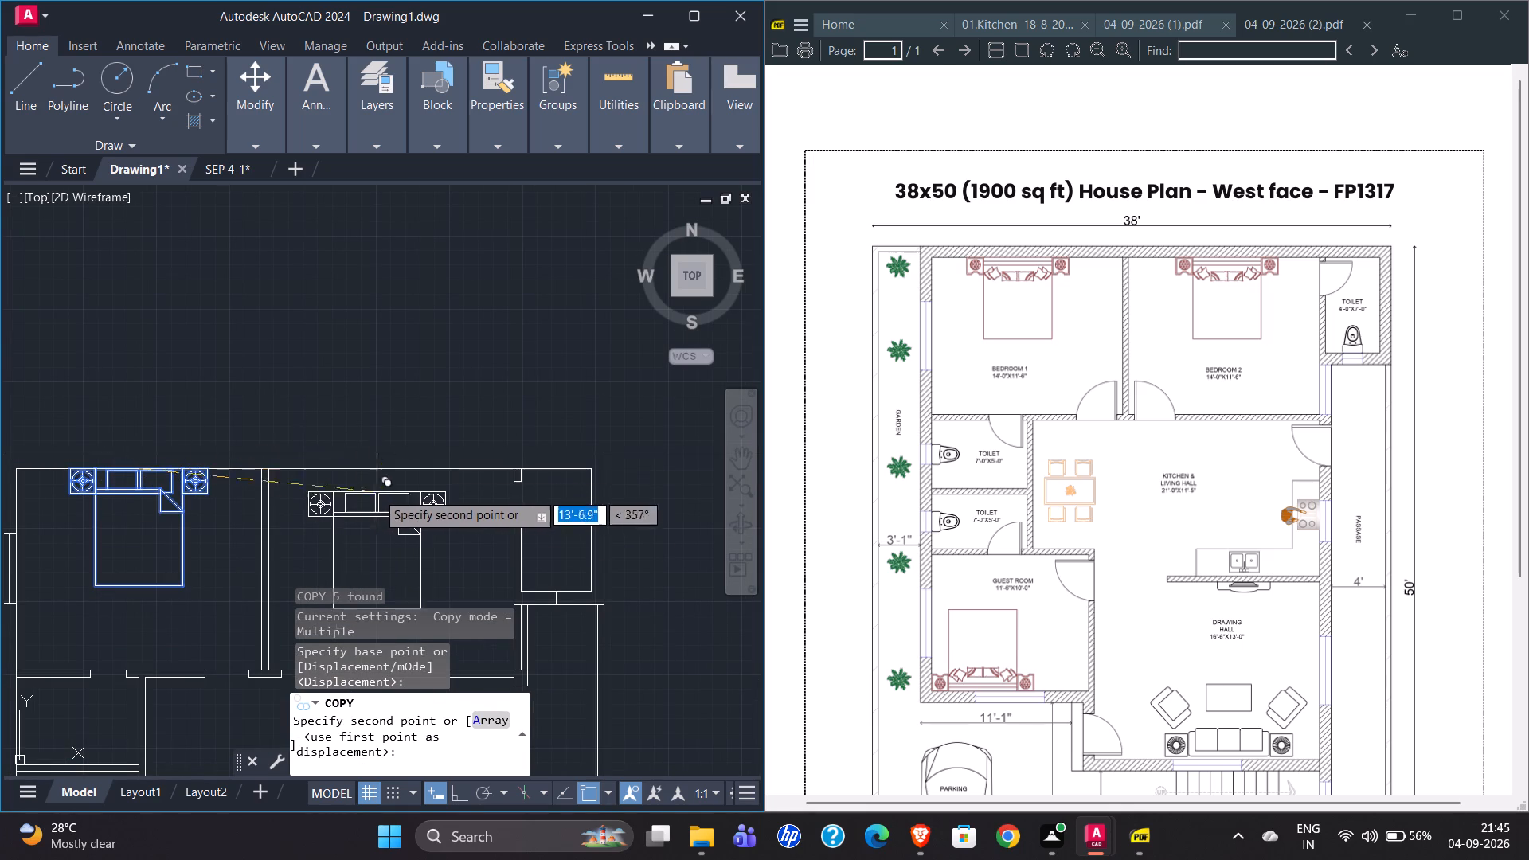
pyautogui.click(463, 795)
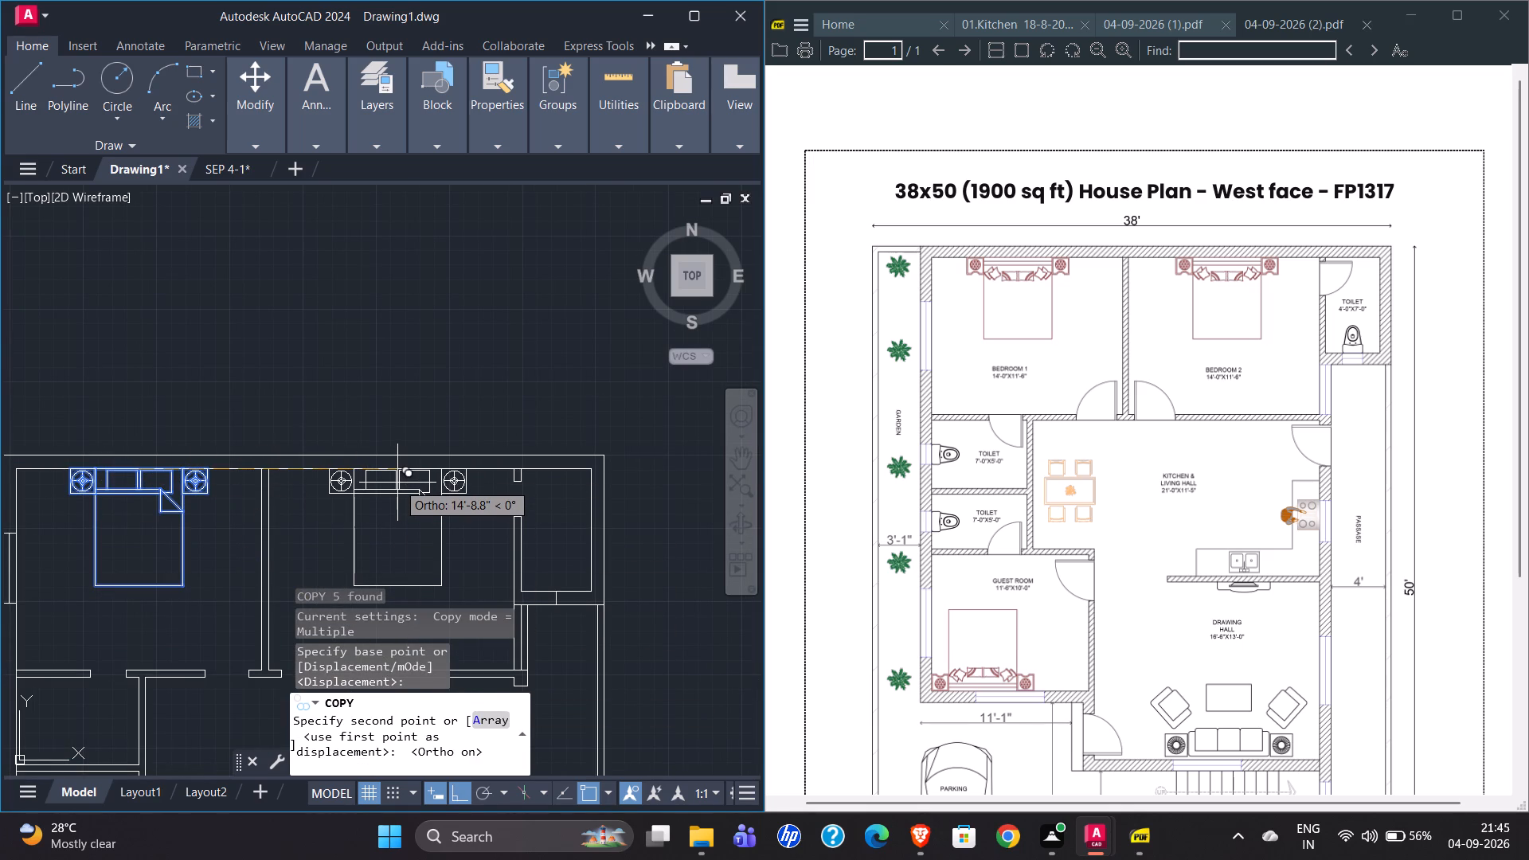
pyautogui.scroll(1, 397, 483)
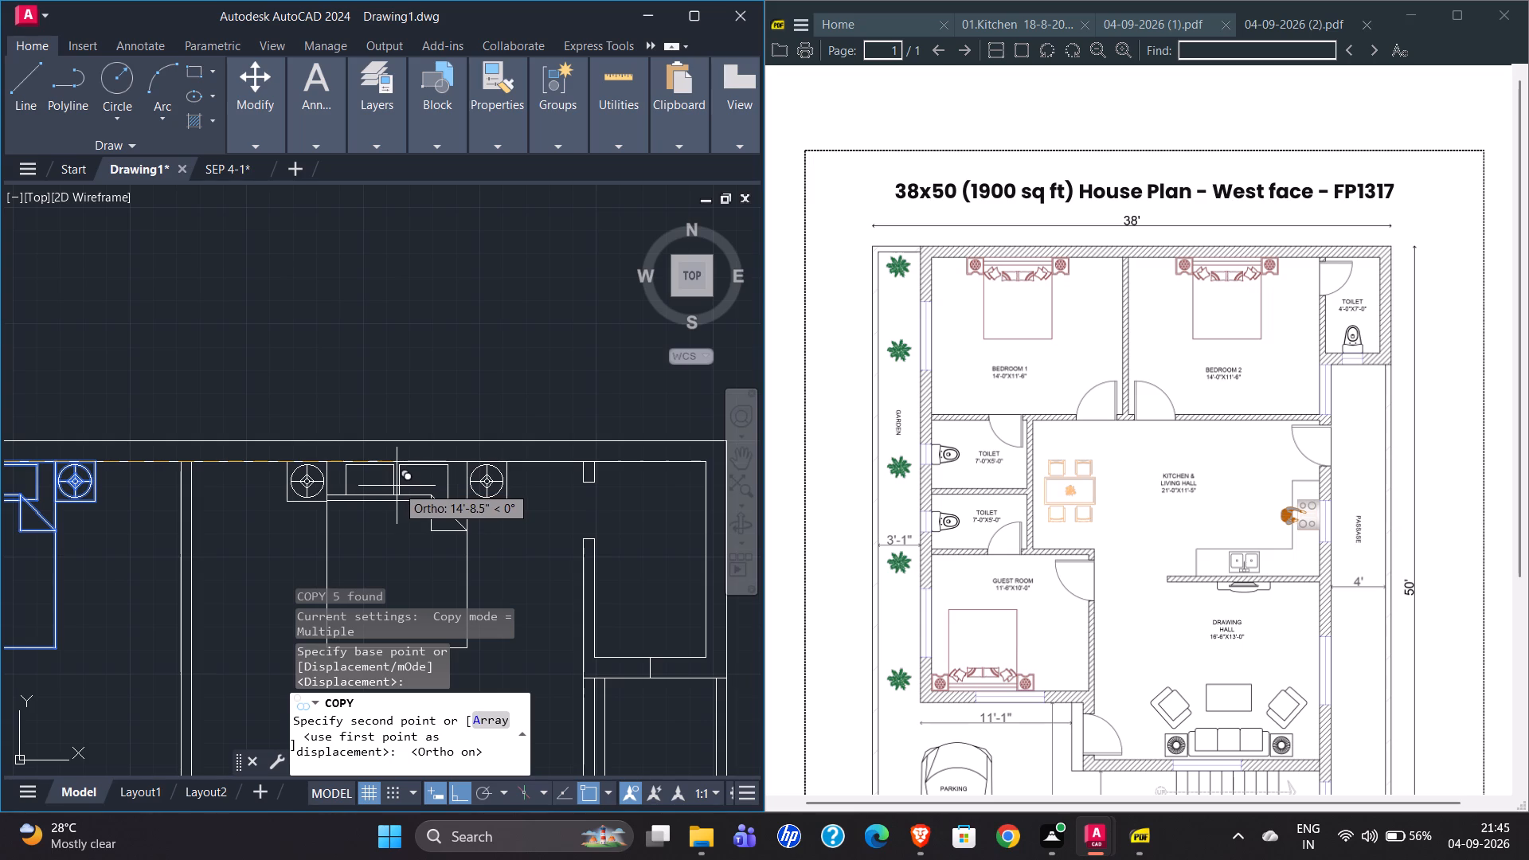
pyautogui.write('14')
pyautogui.press("'")
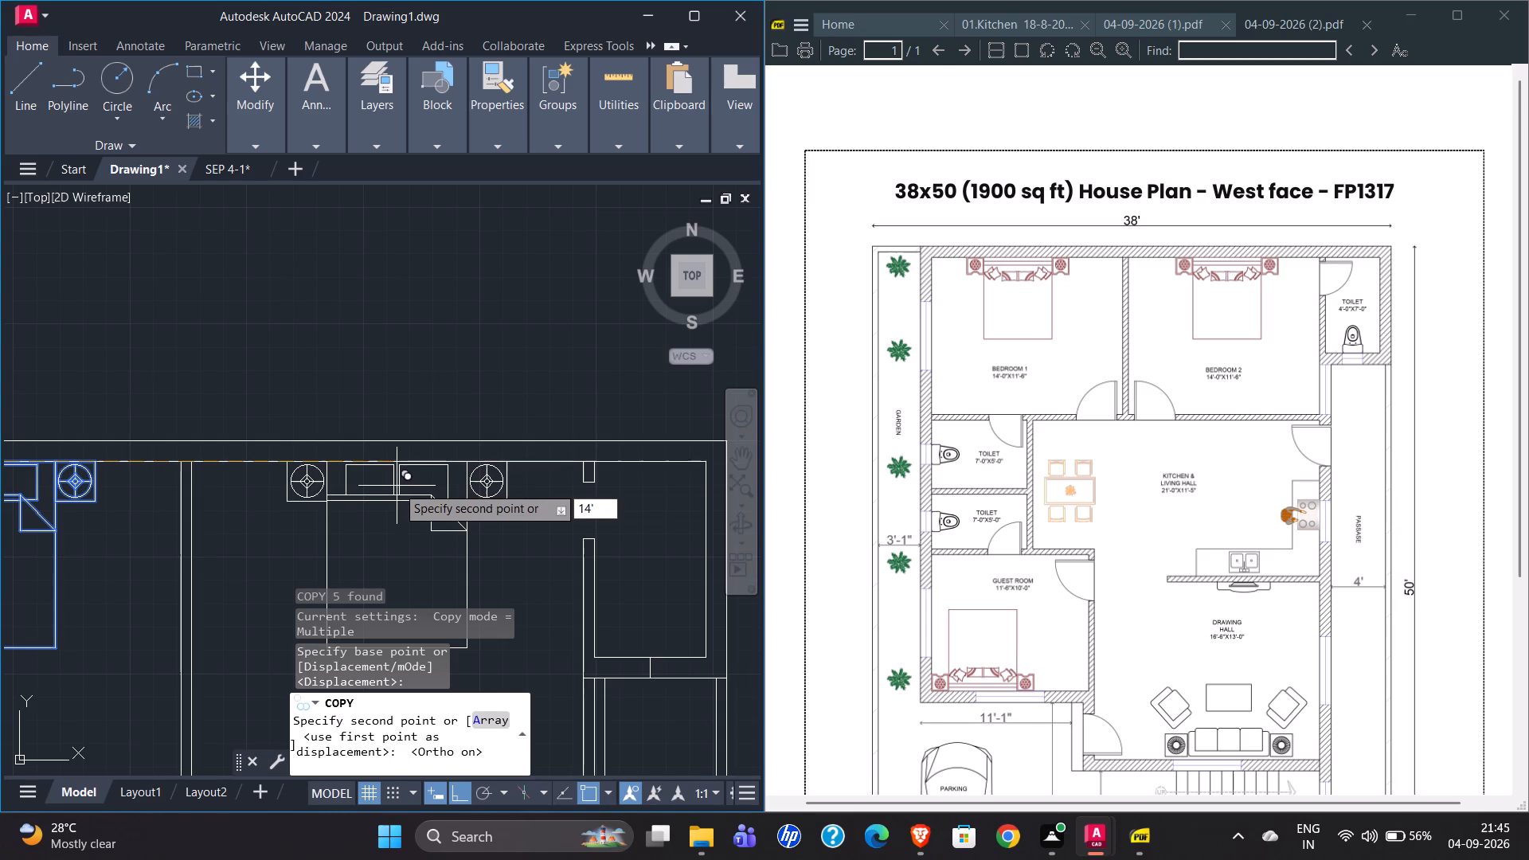
pyautogui.press('Return')
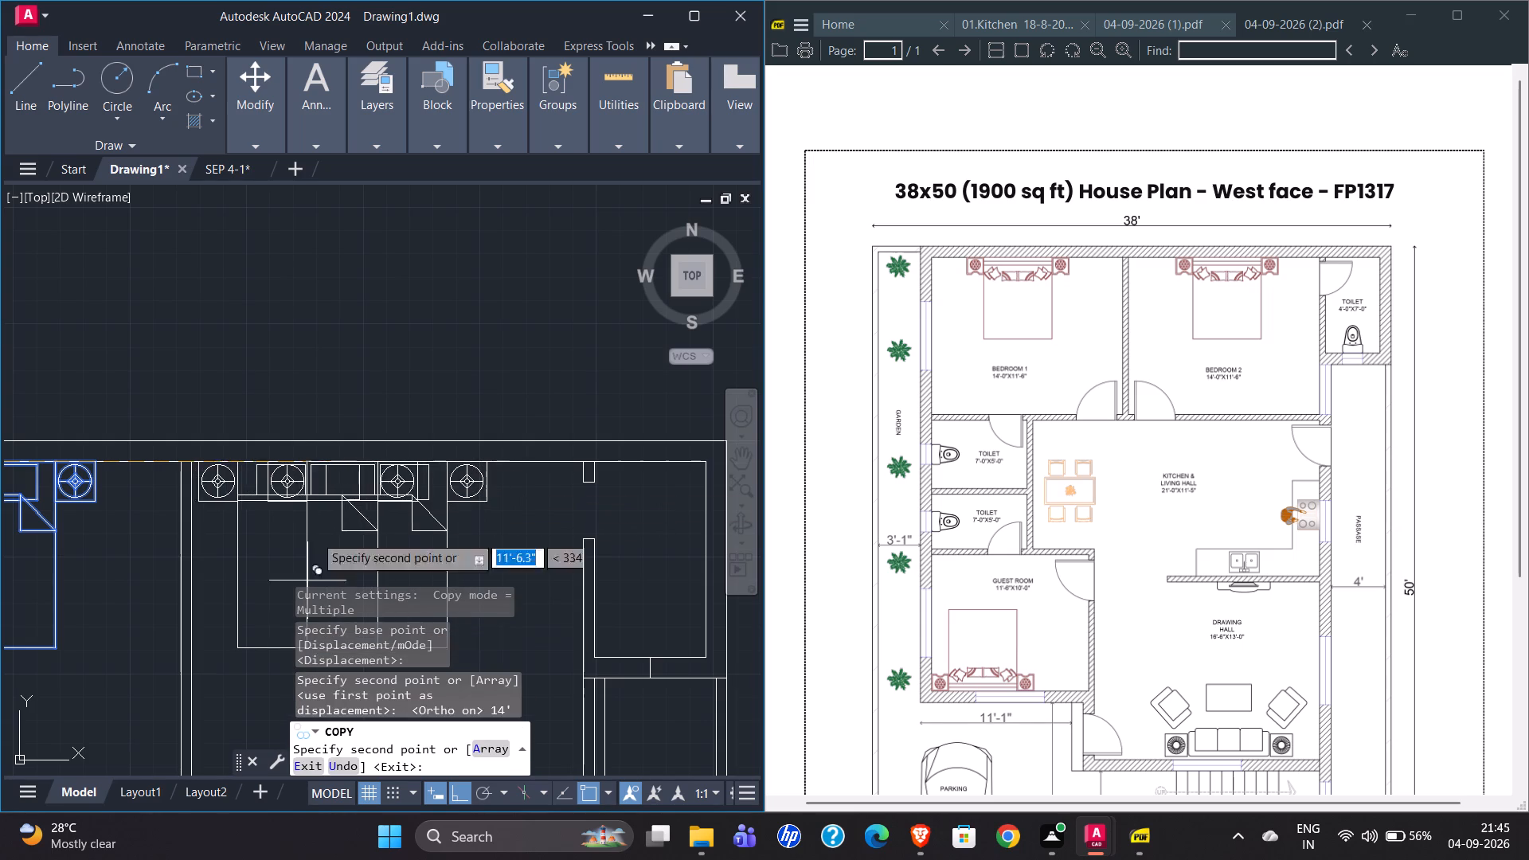
pyautogui.press('Escape')
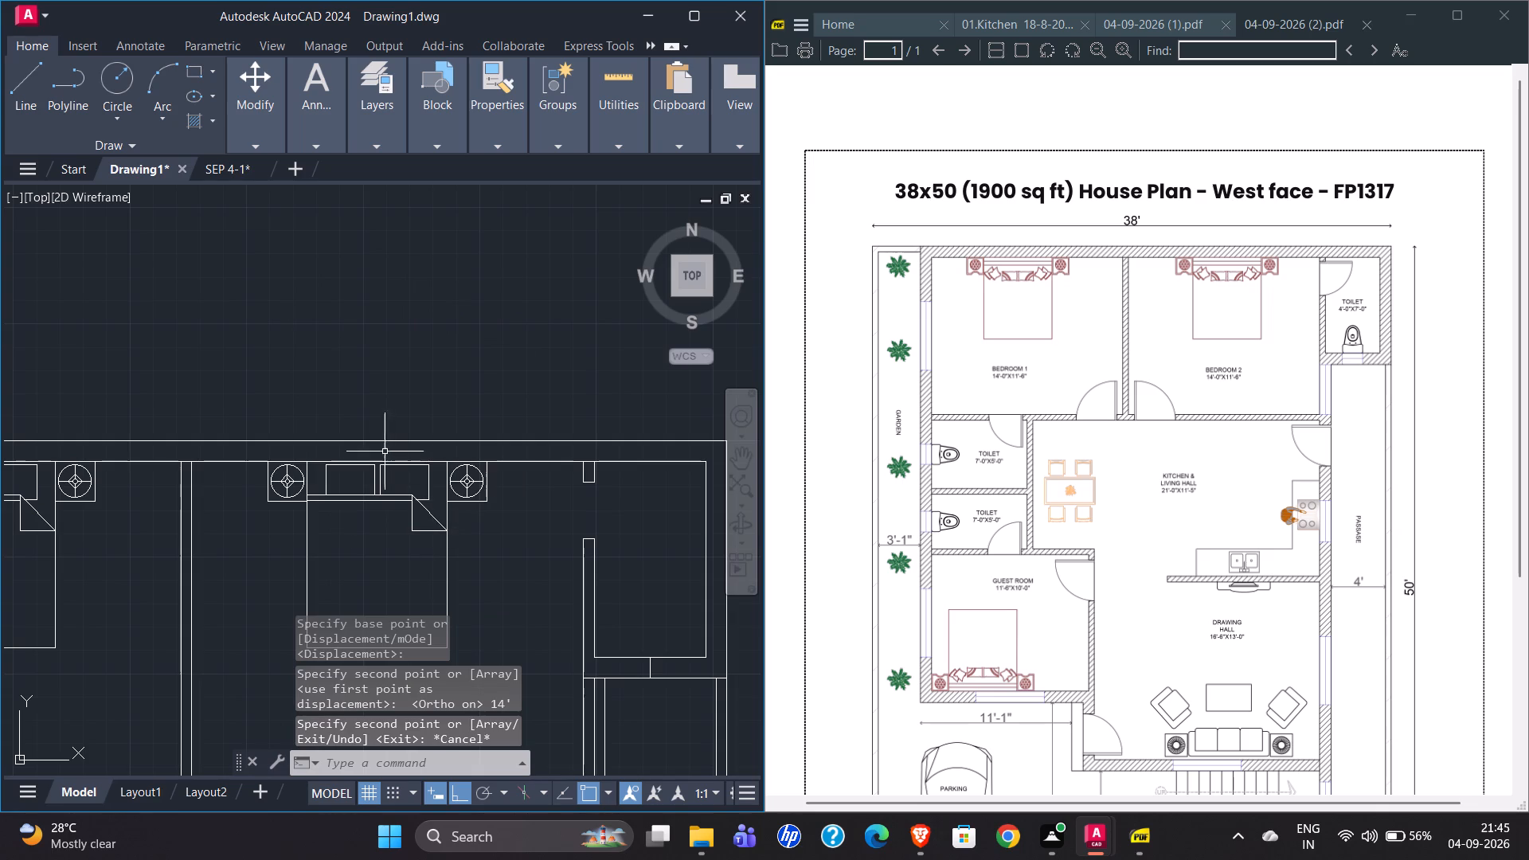
# Move the Bedroom 2 bed group by its headboard midpoint to the midpoint (M2P) between that room's two north wall corners.
pyautogui.click(310, 502)
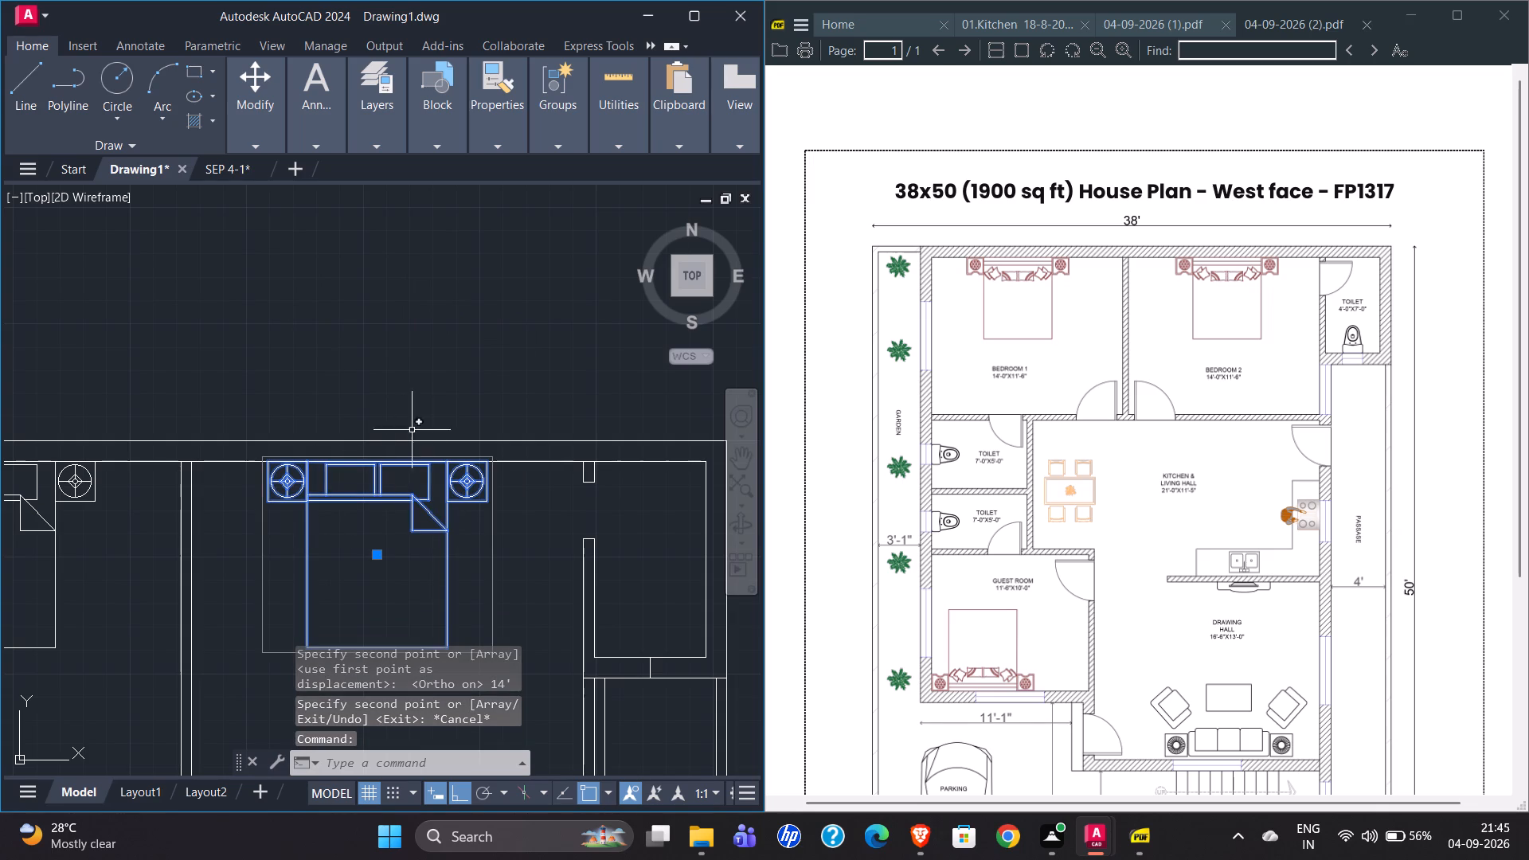
pyautogui.press('m')
pyautogui.press('Return')
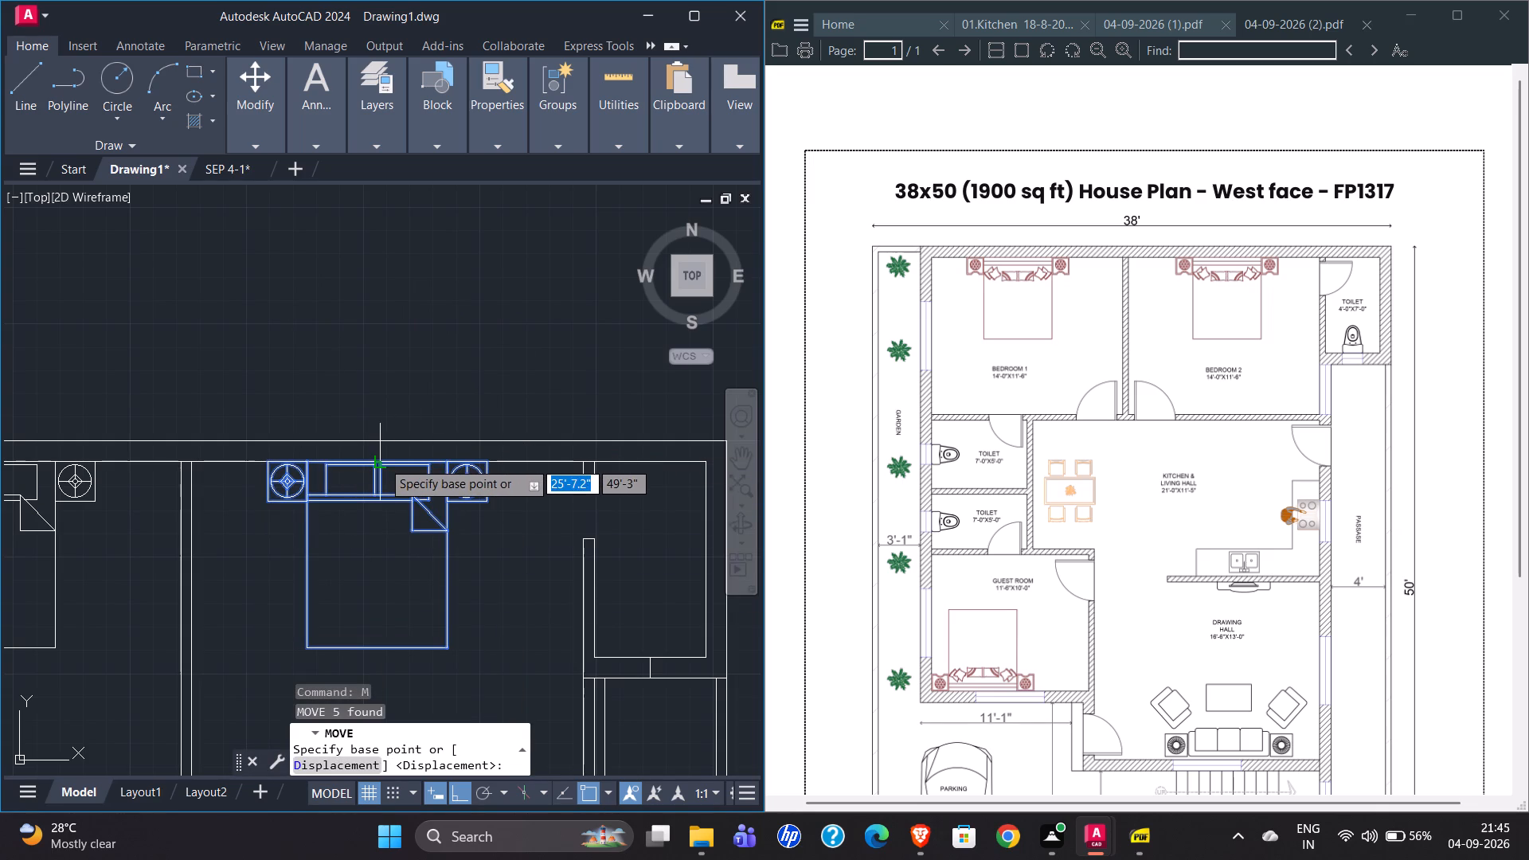
pyautogui.scroll(5, 373, 462)
pyautogui.click(408, 450)
pyautogui.scroll(-3, 392, 454)
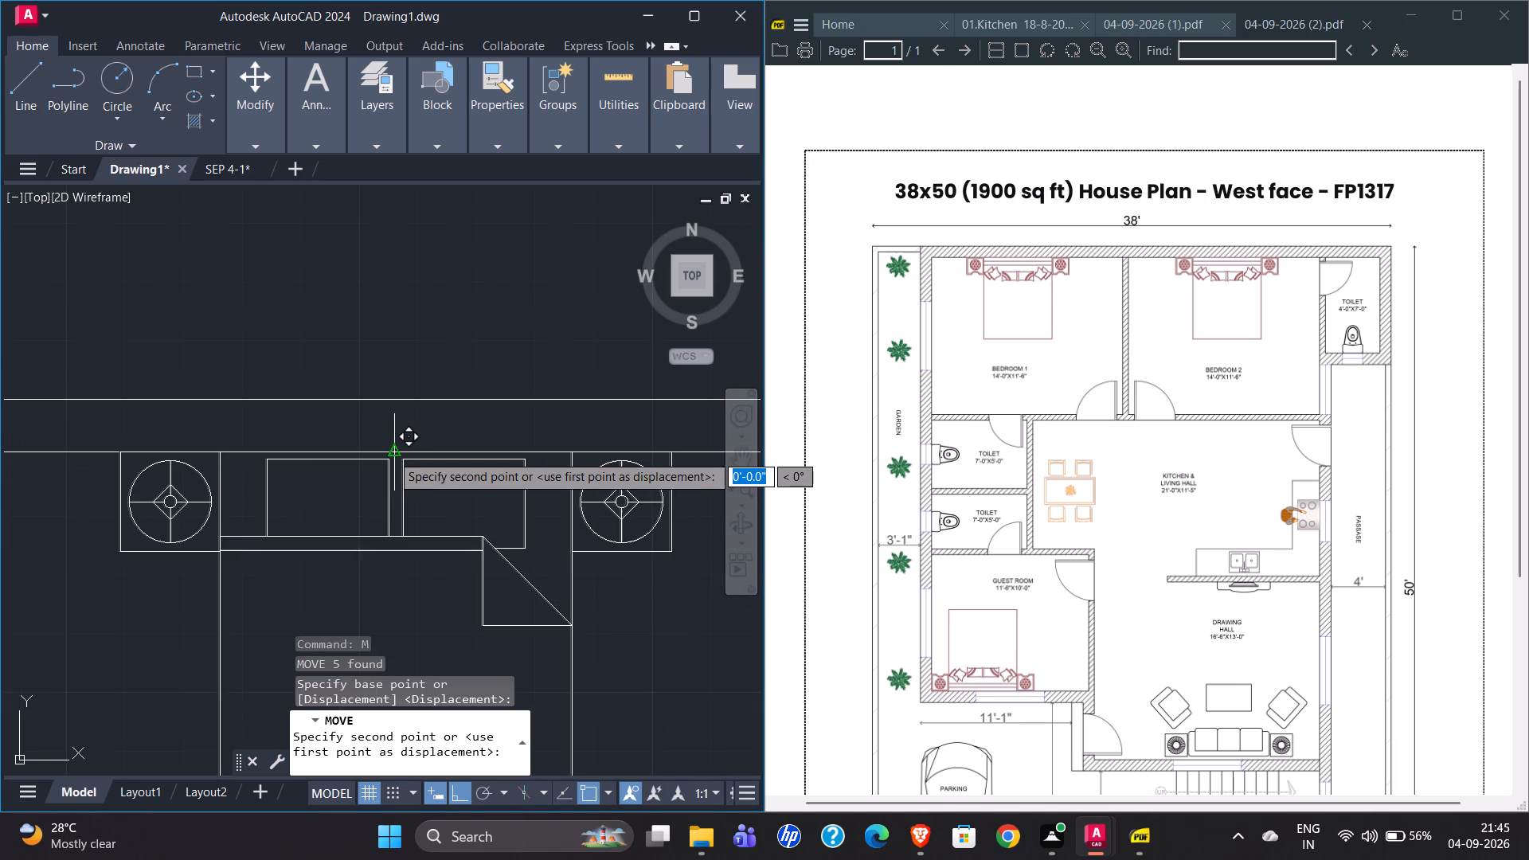
pyautogui.scroll(-2, 396, 455)
pyautogui.write('M2P')
pyautogui.press('Return')
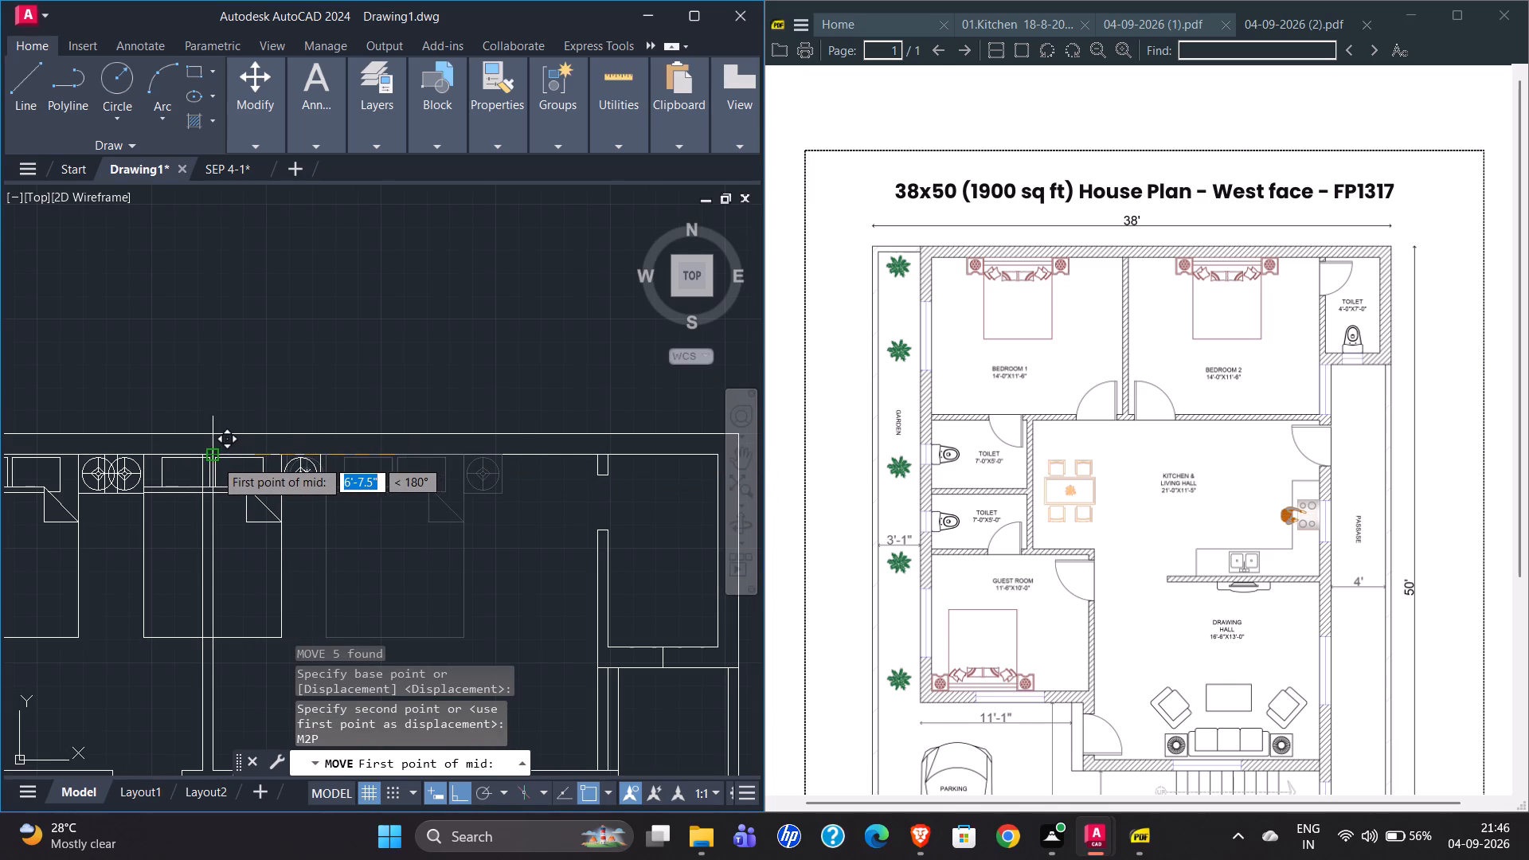
pyautogui.click(215, 459)
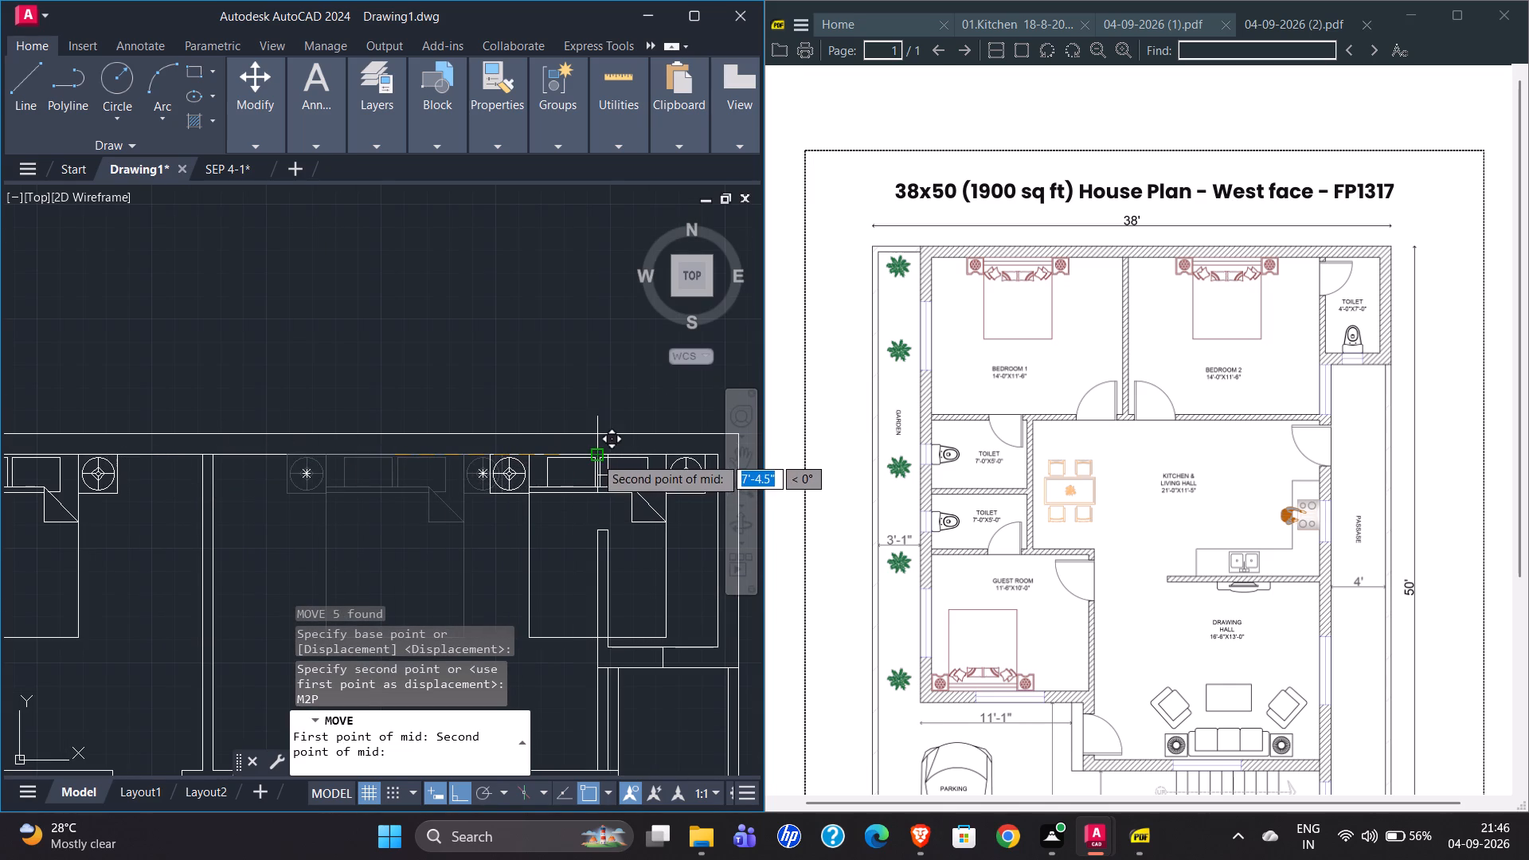
pyautogui.click(595, 456)
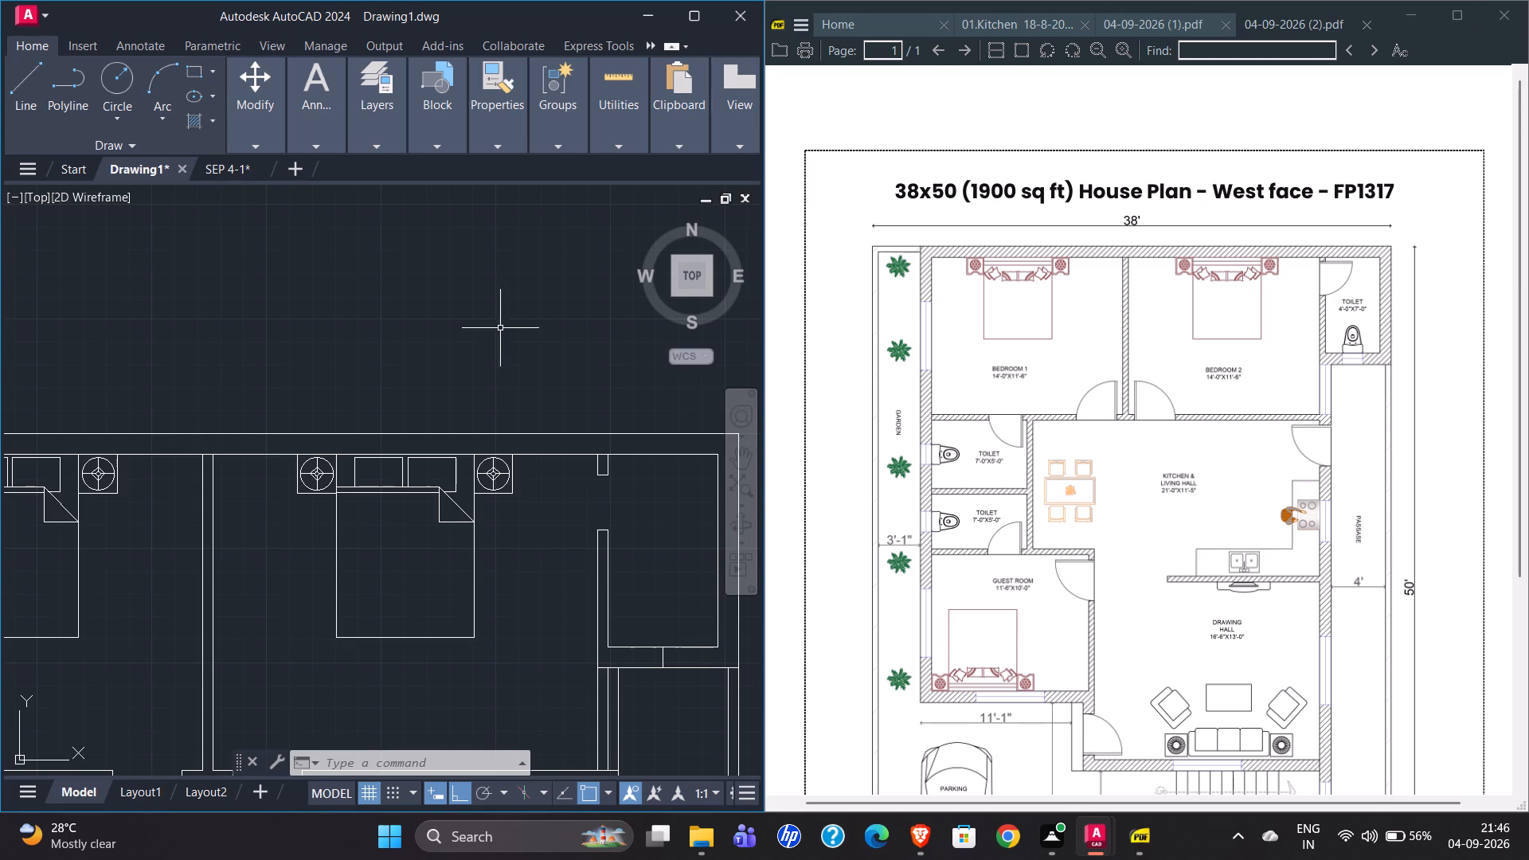
# Copy the Bedroom 1 bed group by its headboard midpoint about 24 ft straight south into the guest room.
pyautogui.scroll(-2, 454, 398)
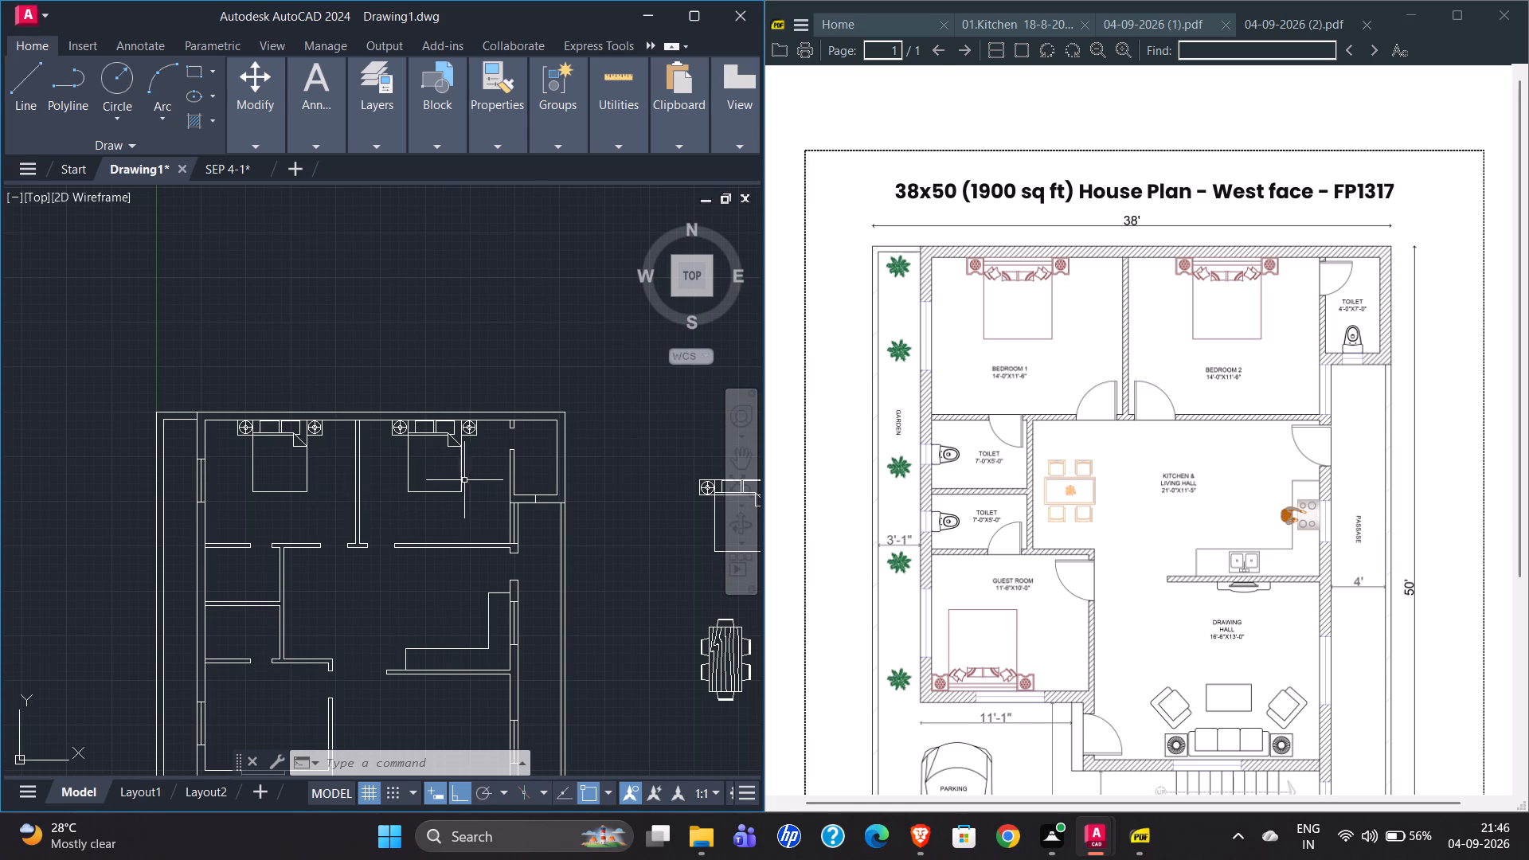
pyautogui.scroll(-1, 301, 424)
pyautogui.scroll(-1, 316, 526)
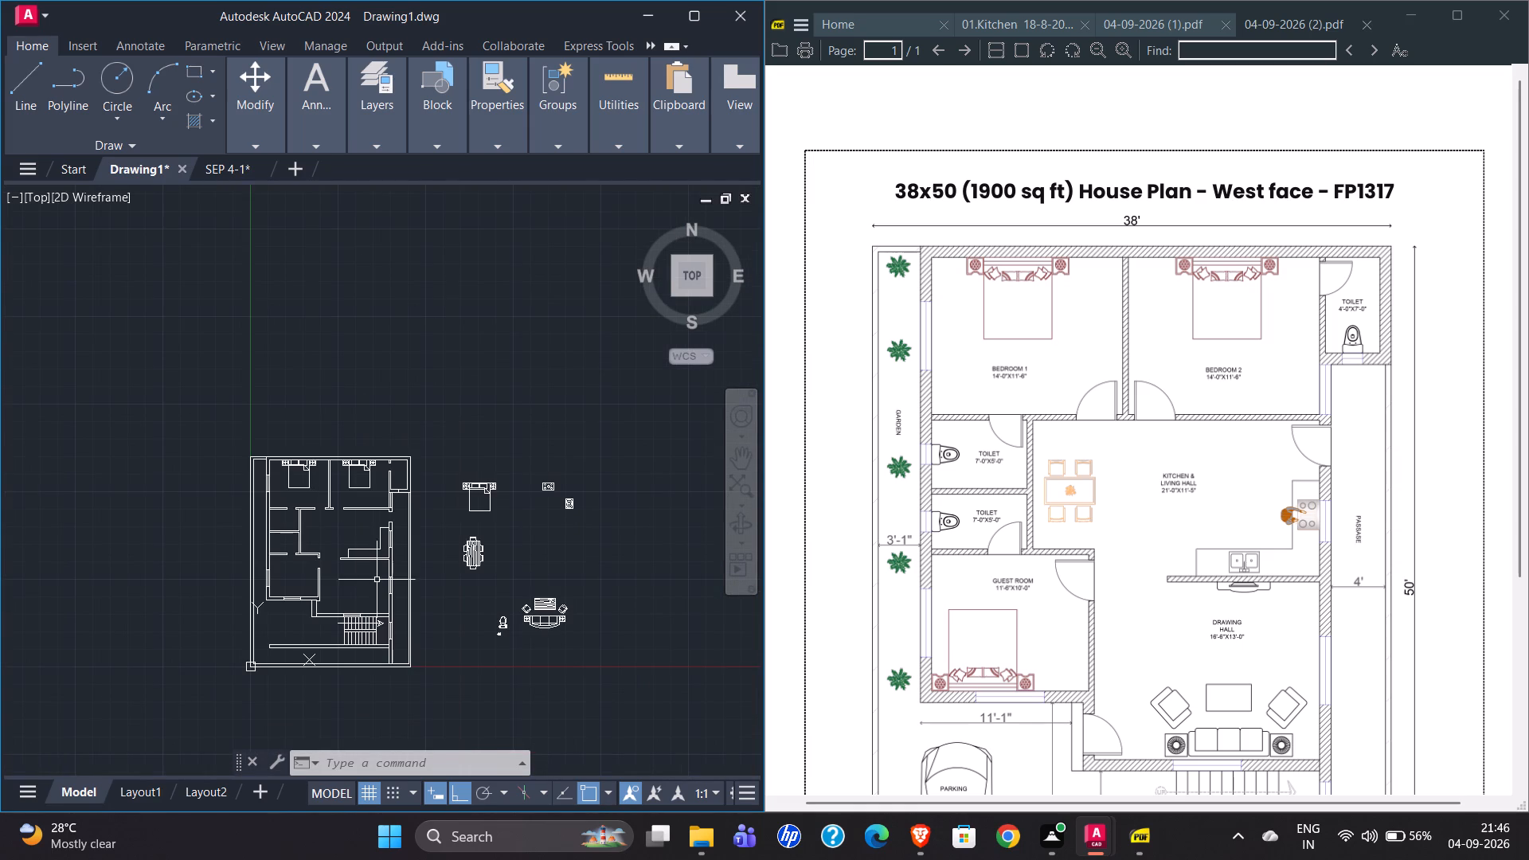
pyautogui.scroll(2, 291, 585)
pyautogui.click(299, 338)
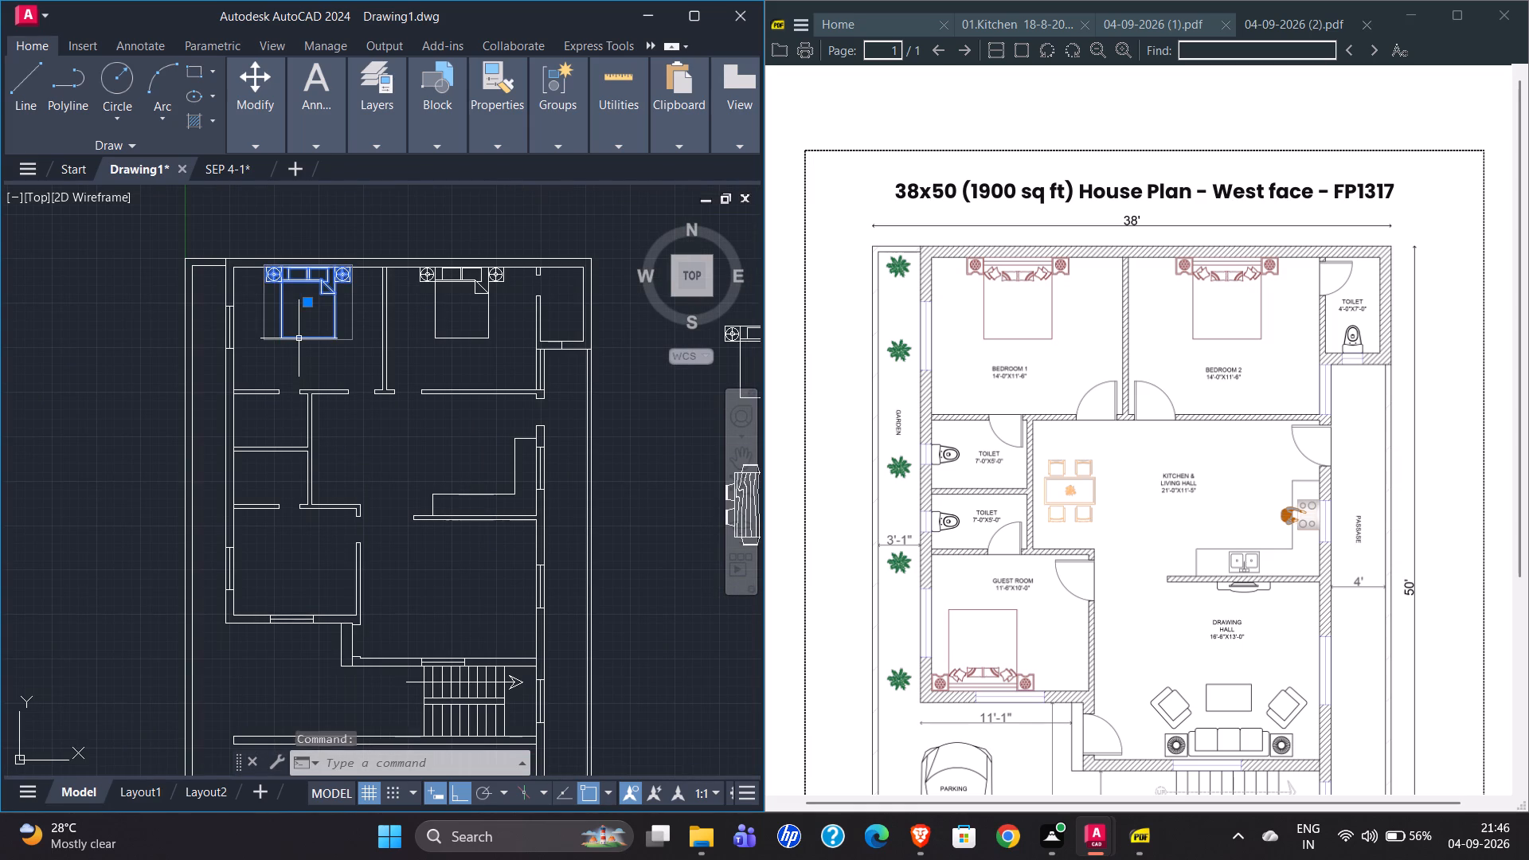
pyautogui.write('CO')
pyautogui.press('Return')
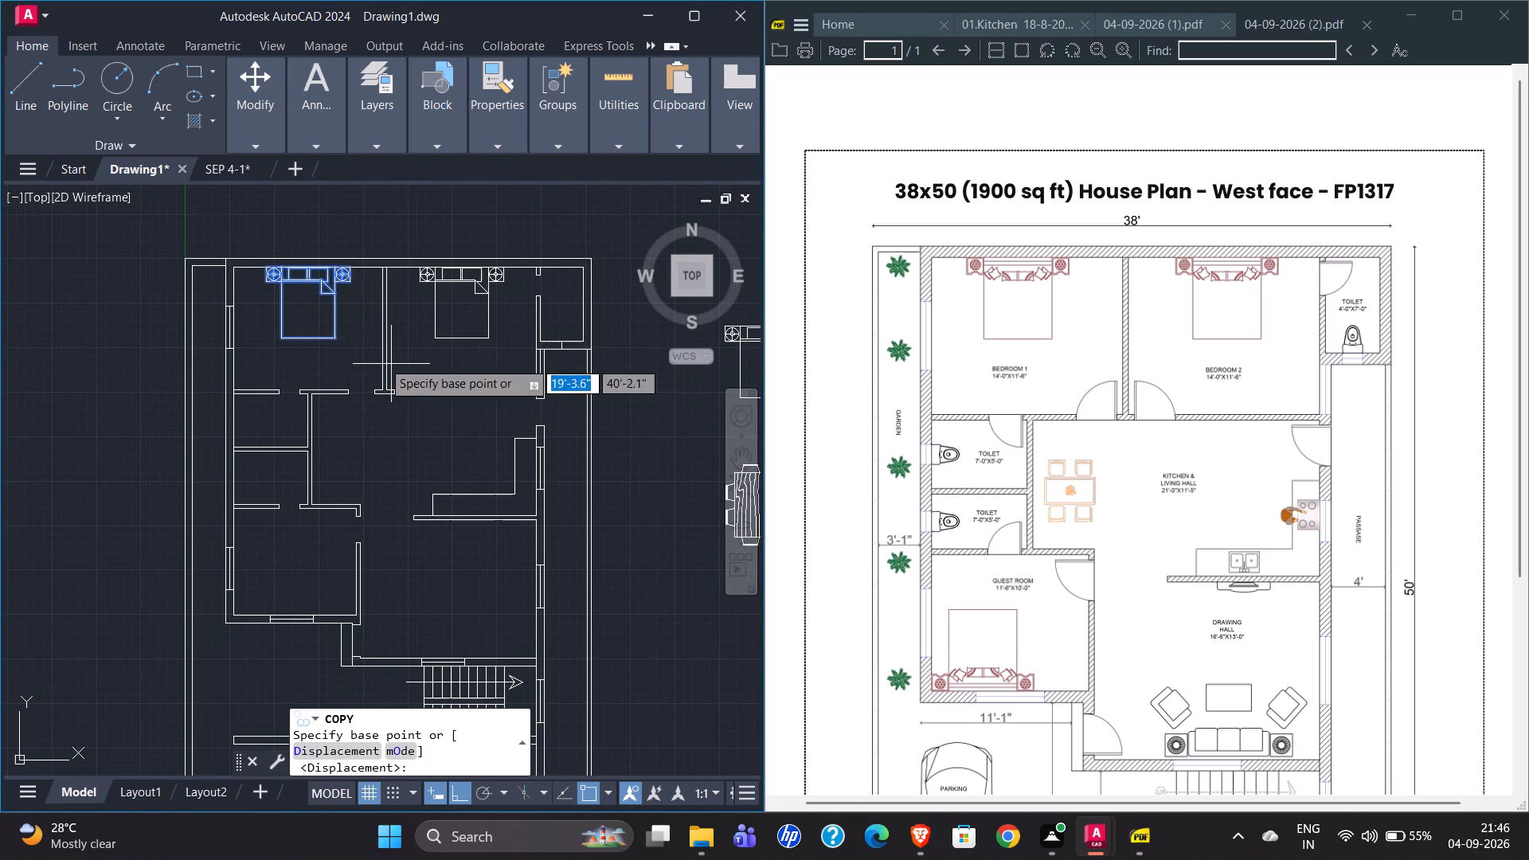
pyautogui.scroll(4, 287, 264)
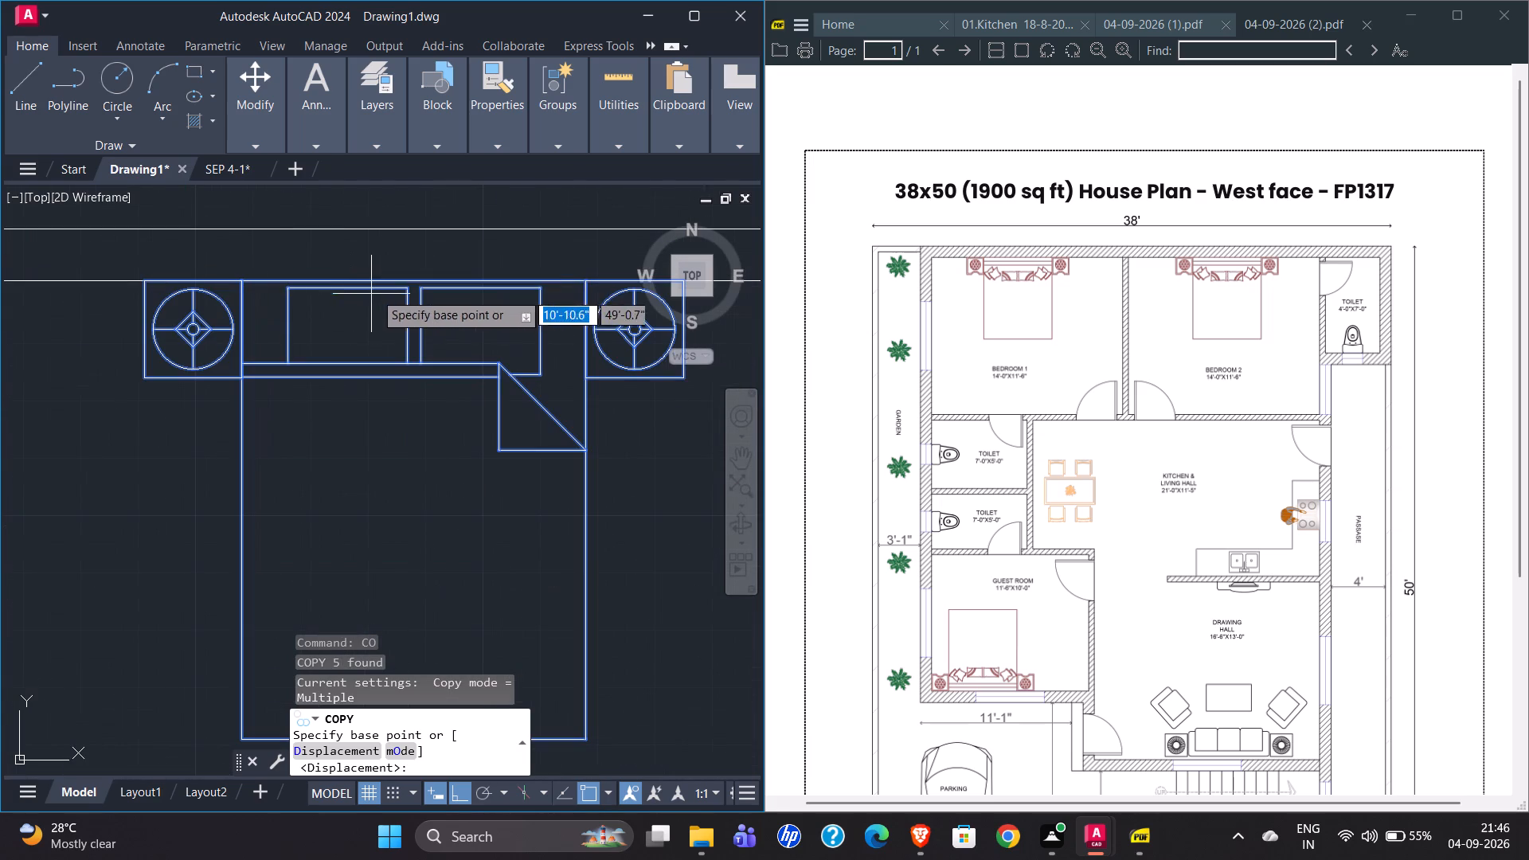
pyautogui.click(417, 282)
pyautogui.scroll(-3, 352, 303)
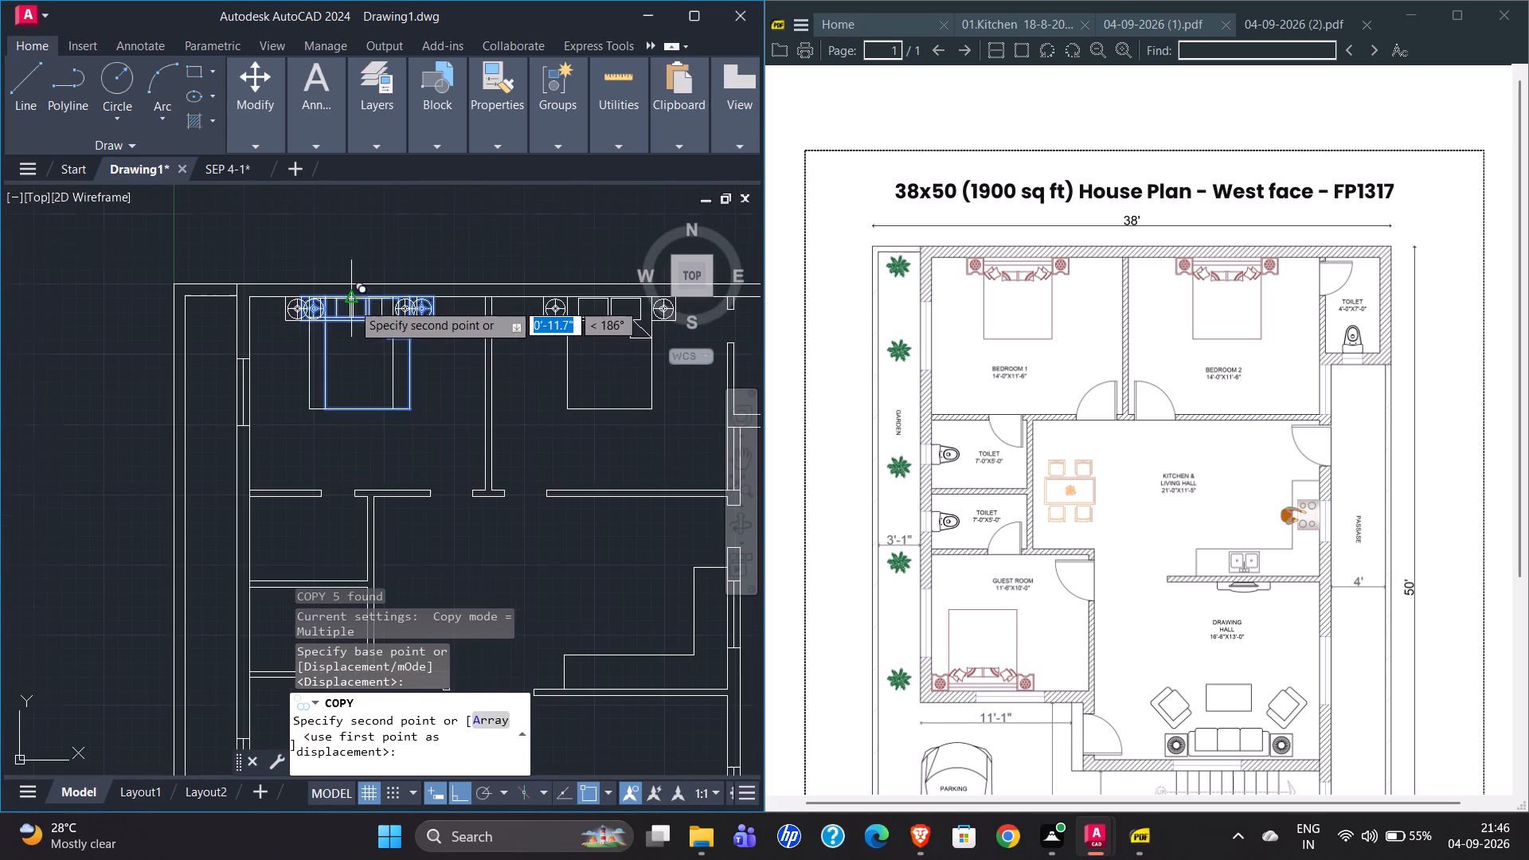
pyautogui.scroll(-2, 354, 303)
pyautogui.scroll(2, 347, 476)
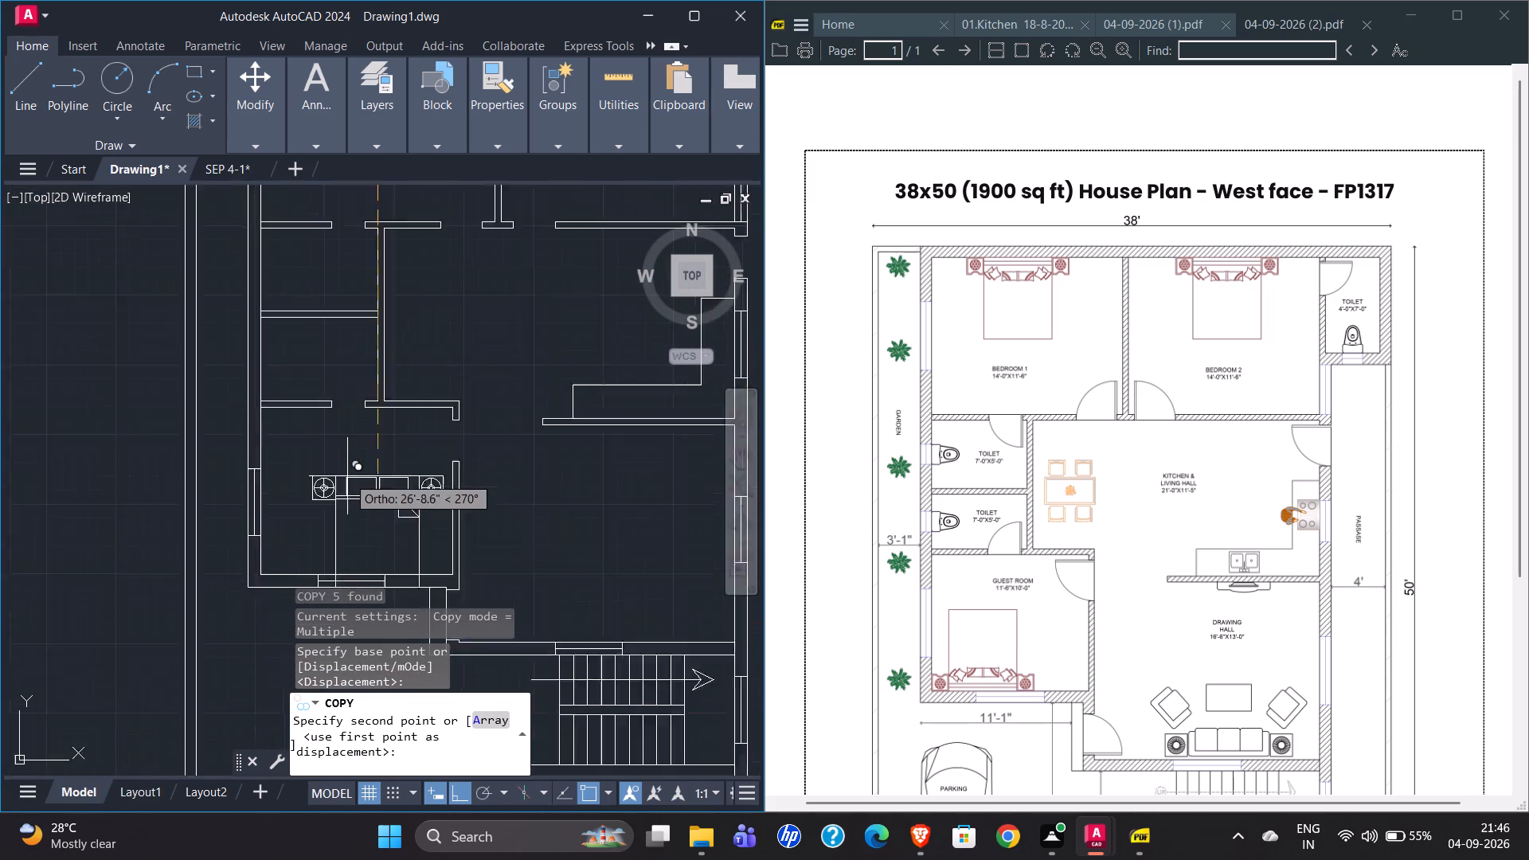
pyautogui.scroll(2, 346, 477)
pyautogui.click(344, 370)
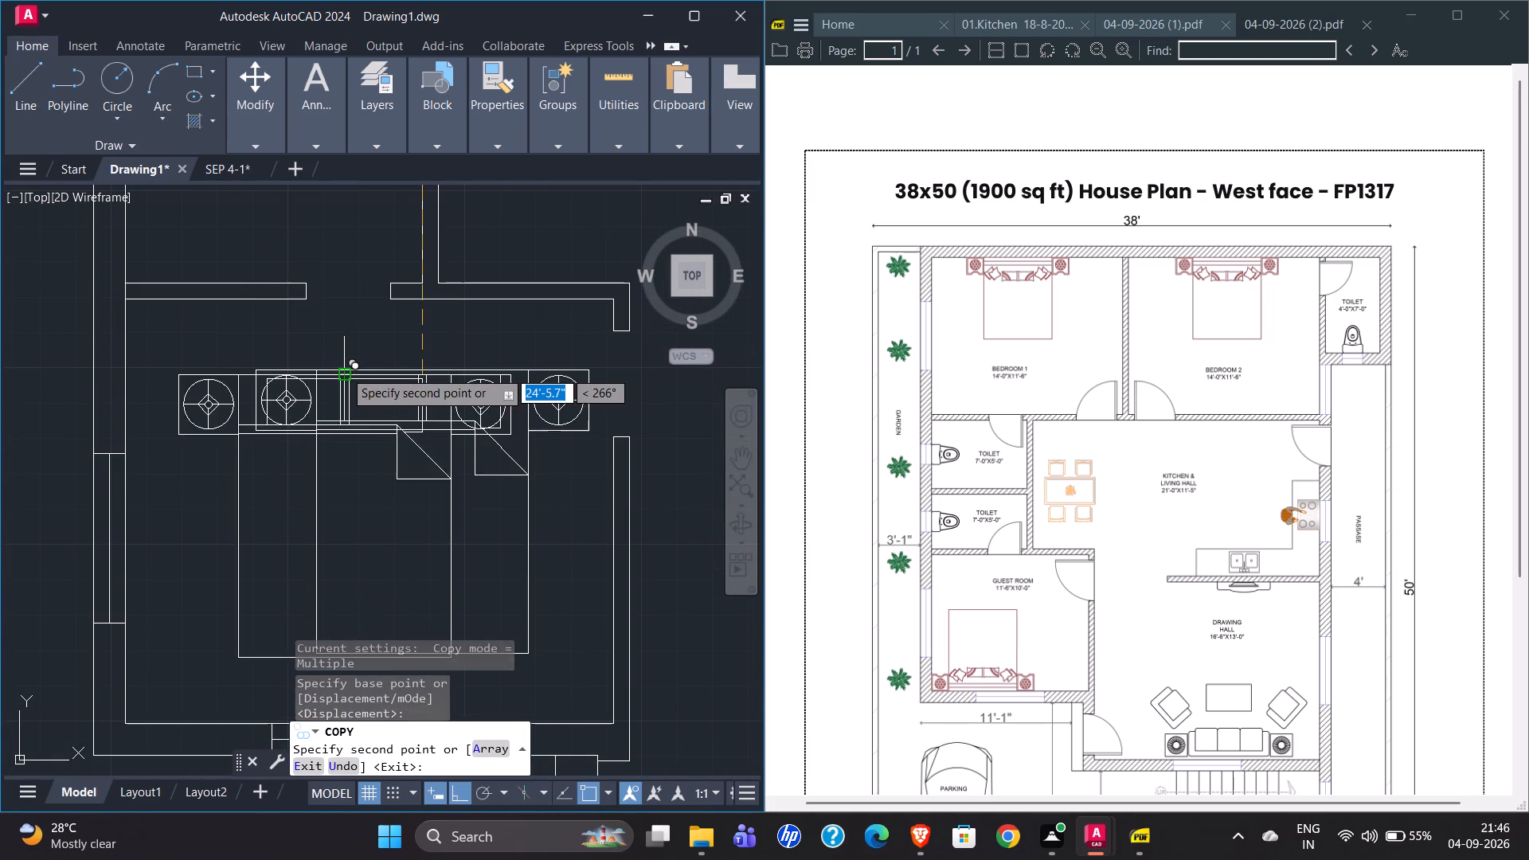
# Align the guest room bed group upside down, matching its northeast corner to the room's southwest inner corner and its headboard edge to the south wall.
pyautogui.press('Escape')
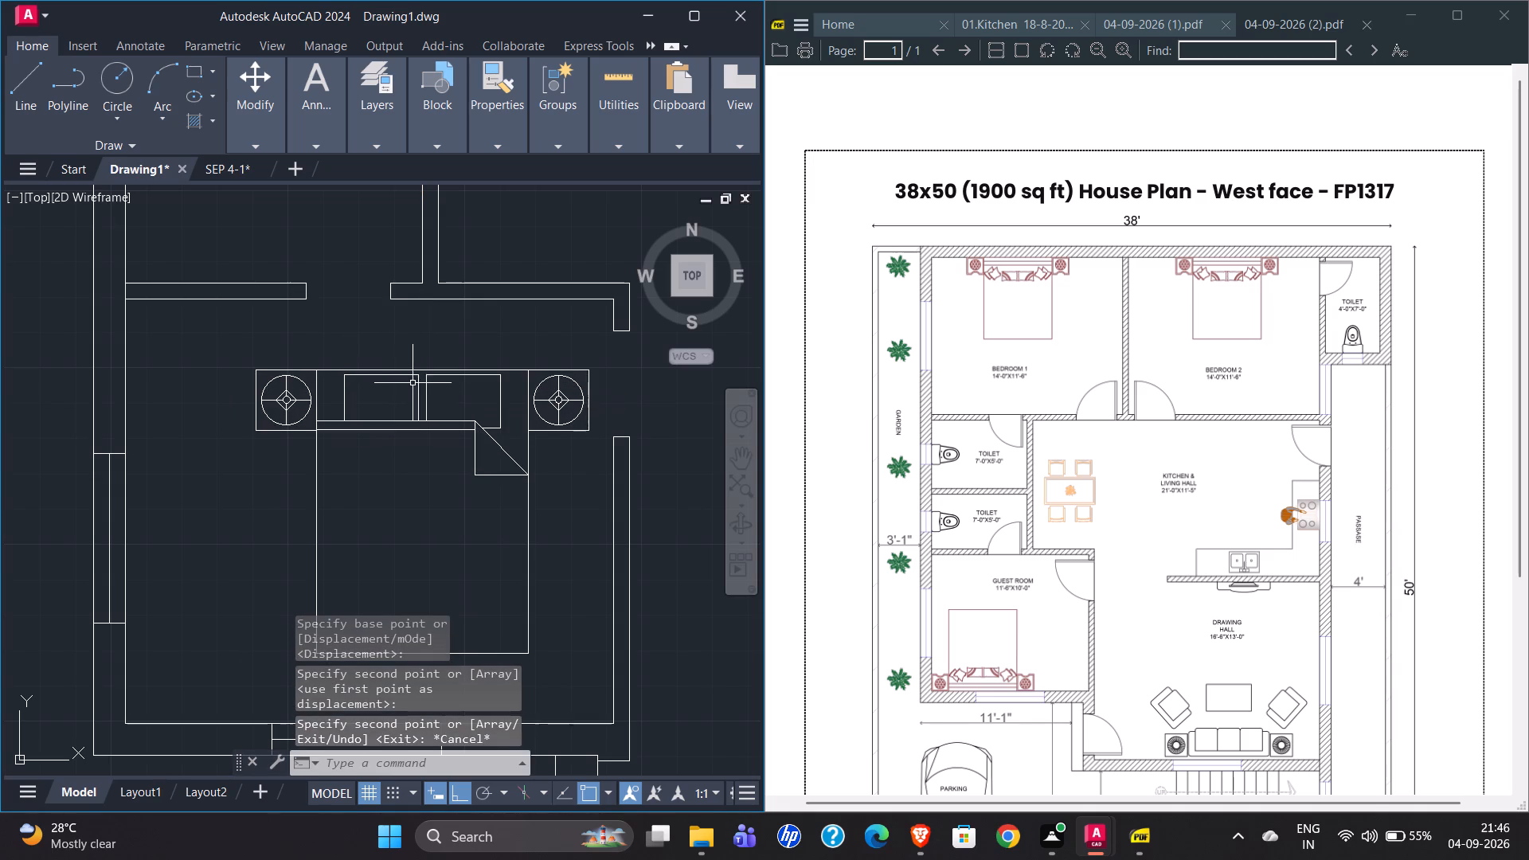
pyautogui.click(342, 368)
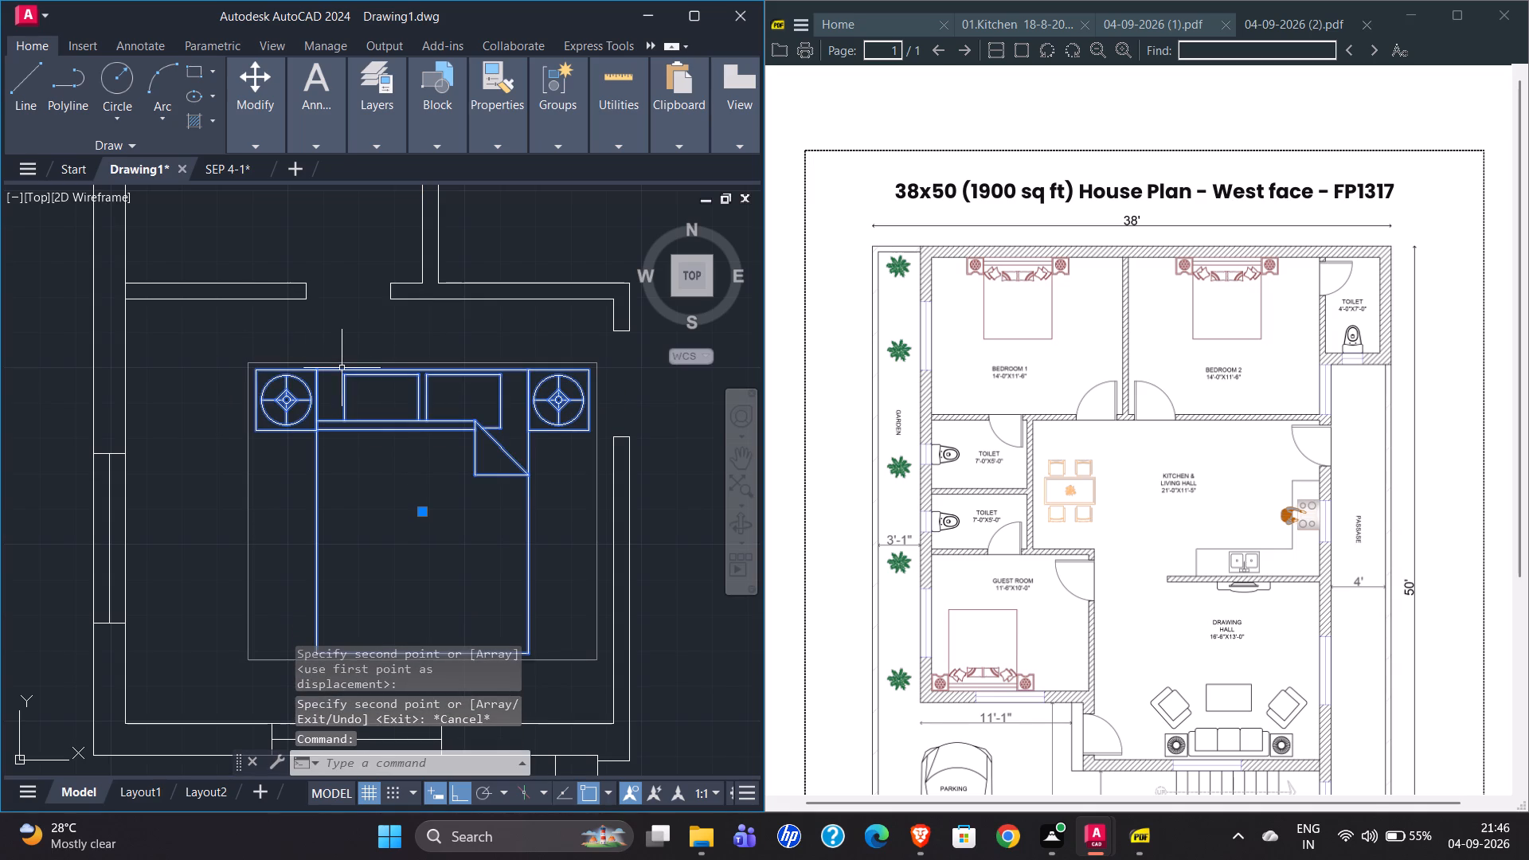
pyautogui.write('AL')
pyautogui.press('Return')
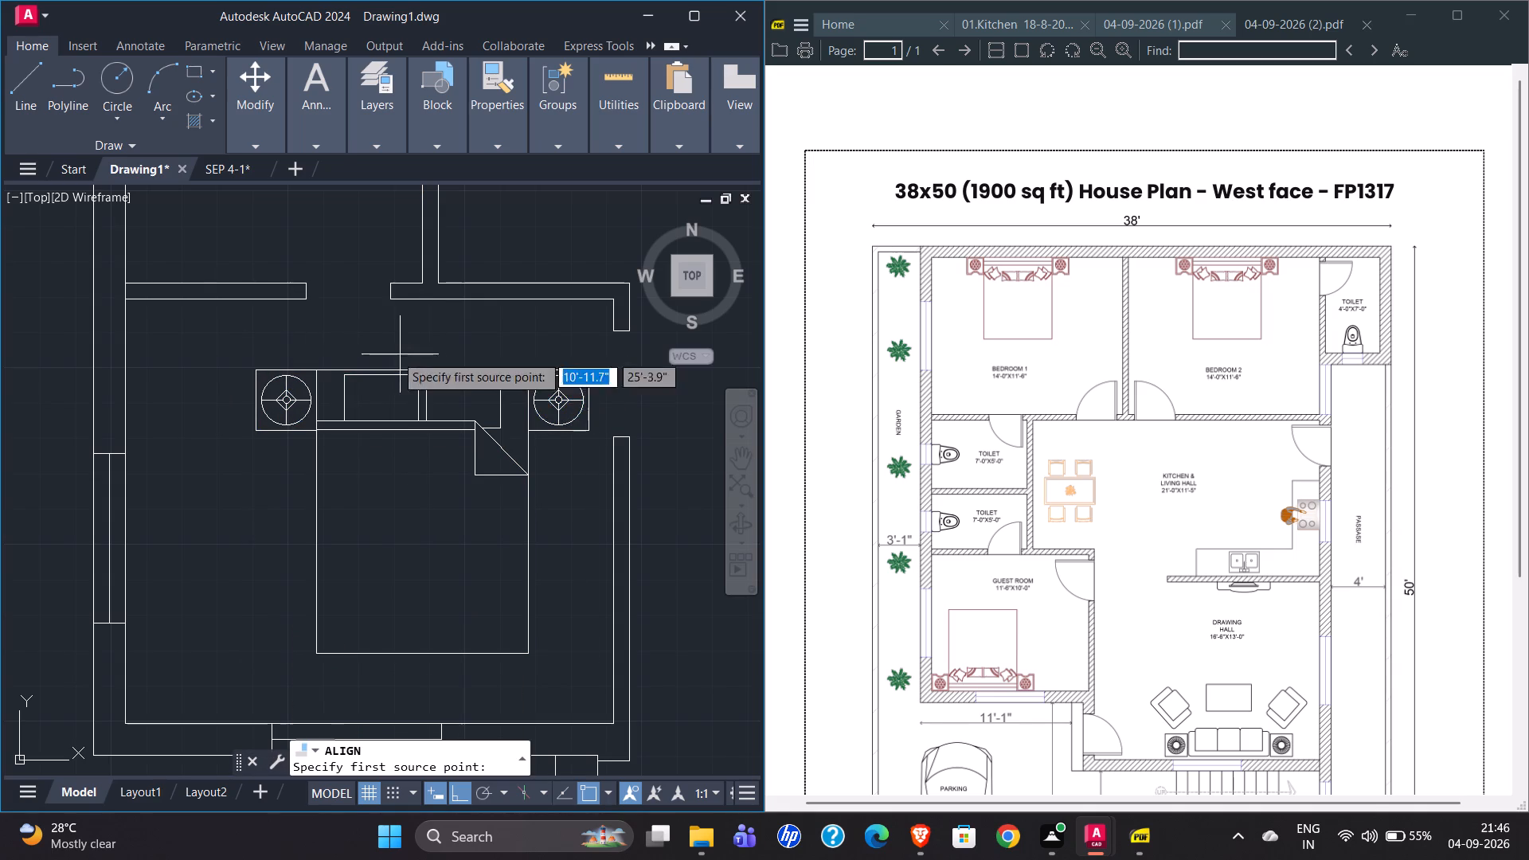
pyautogui.click(587, 369)
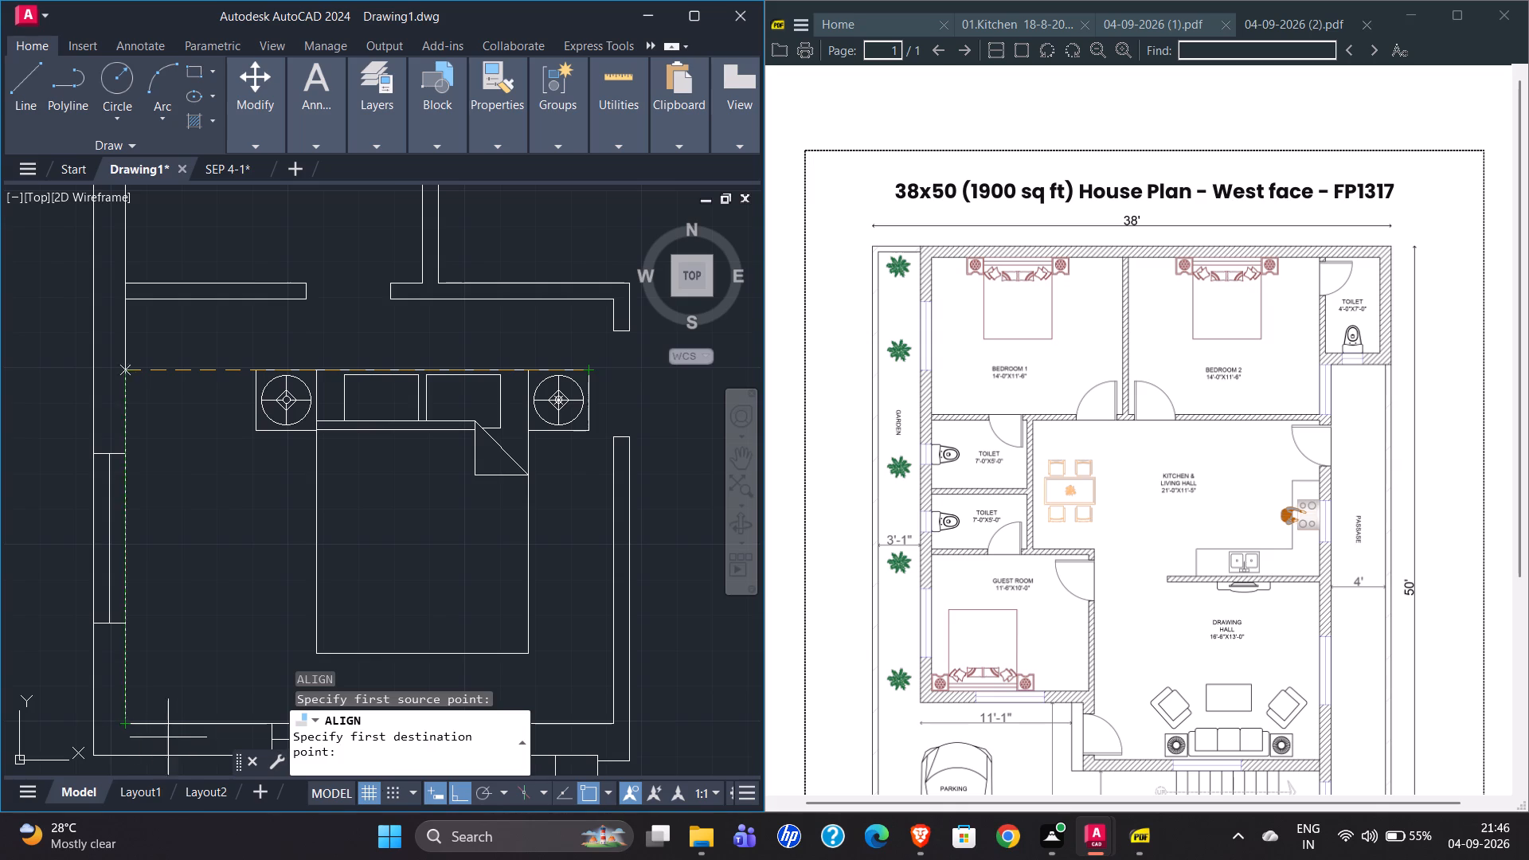
pyautogui.click(454, 797)
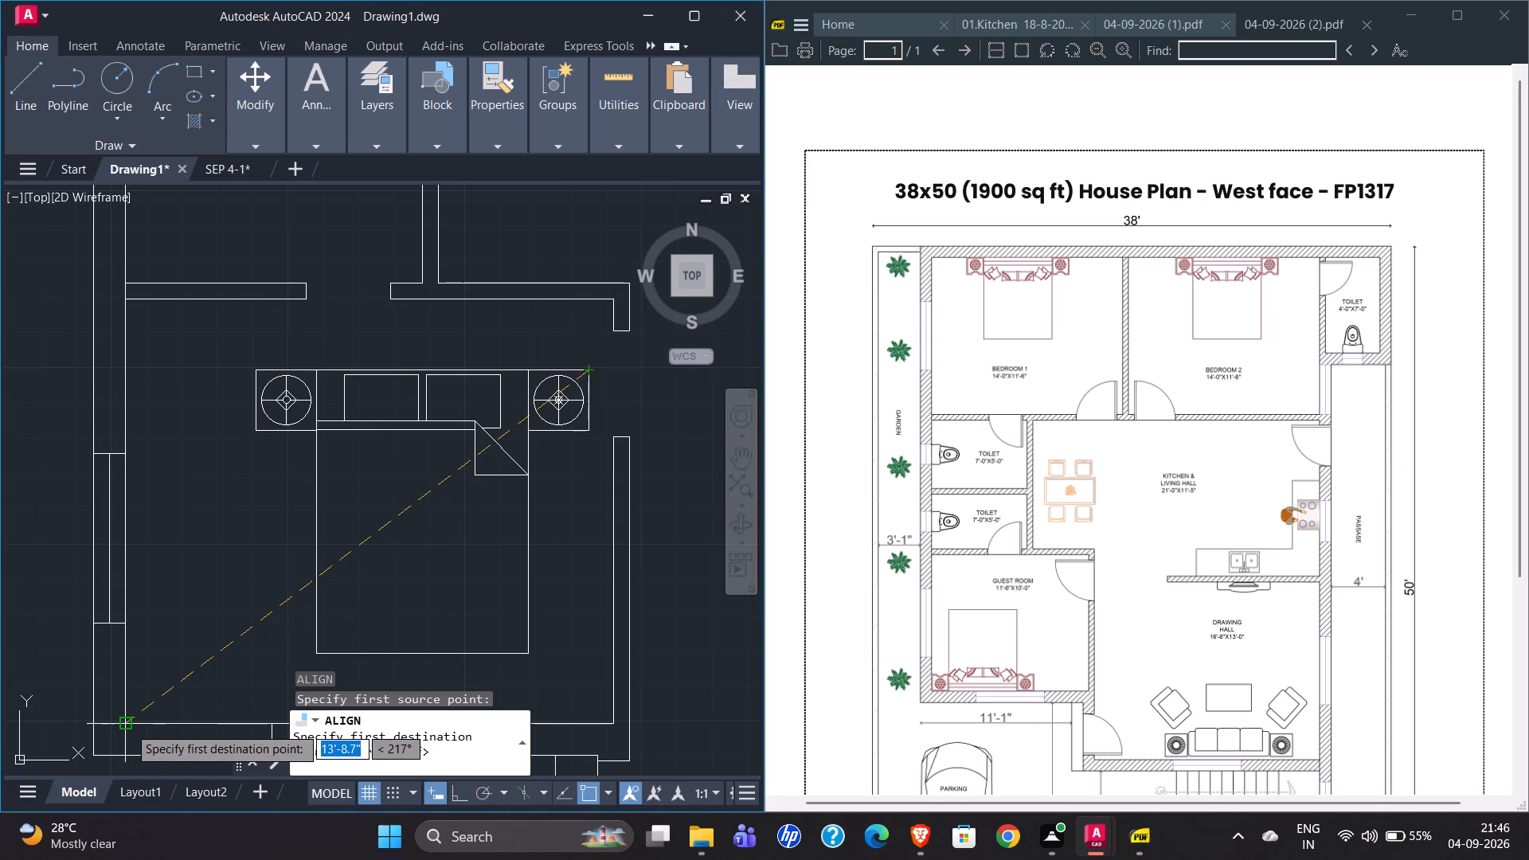
pyautogui.click(127, 725)
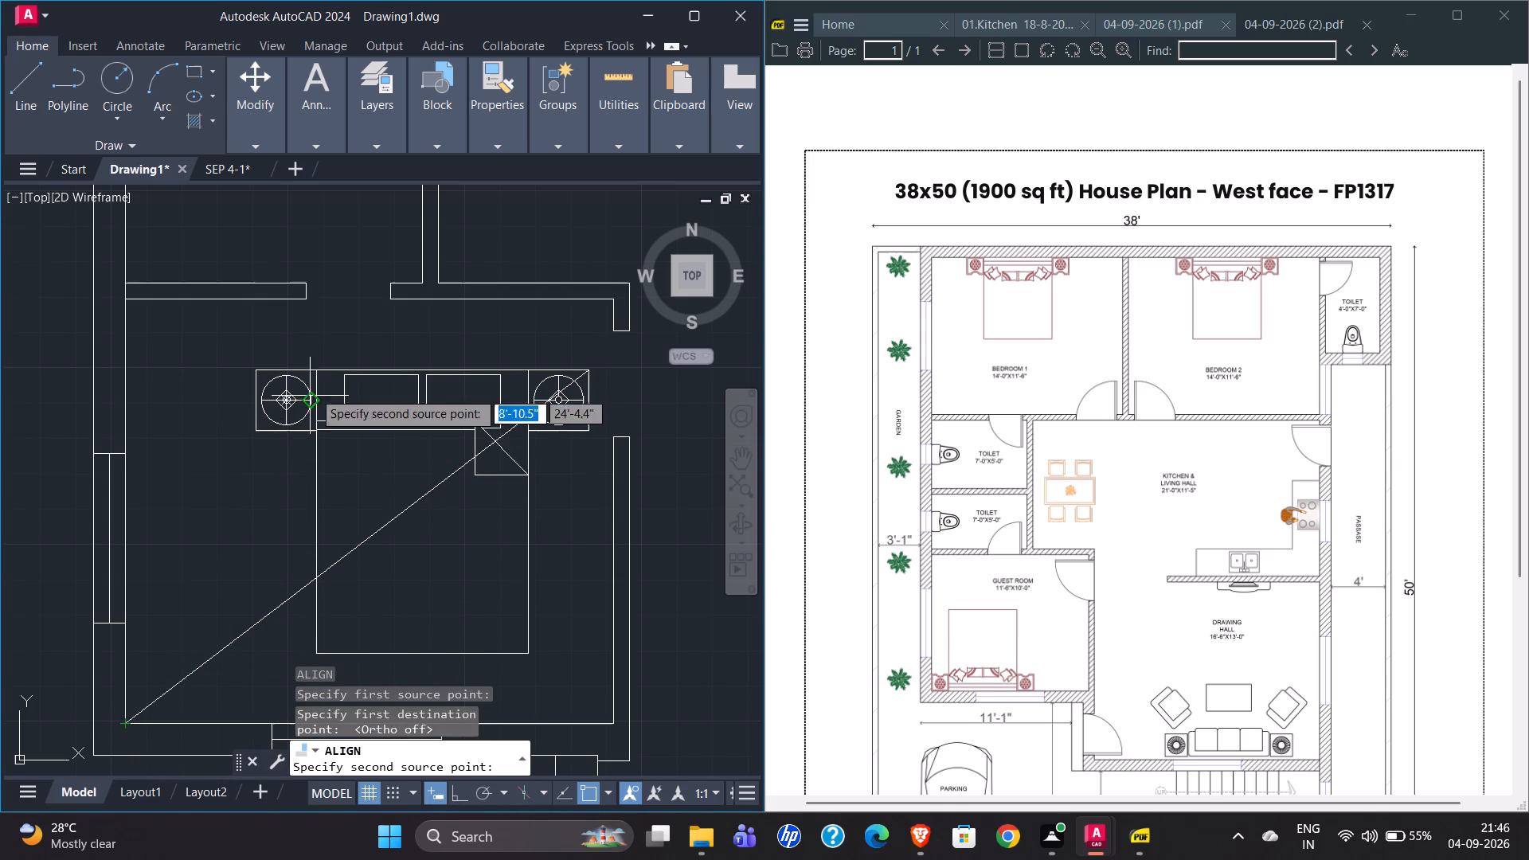
pyautogui.scroll(-1, 323, 328)
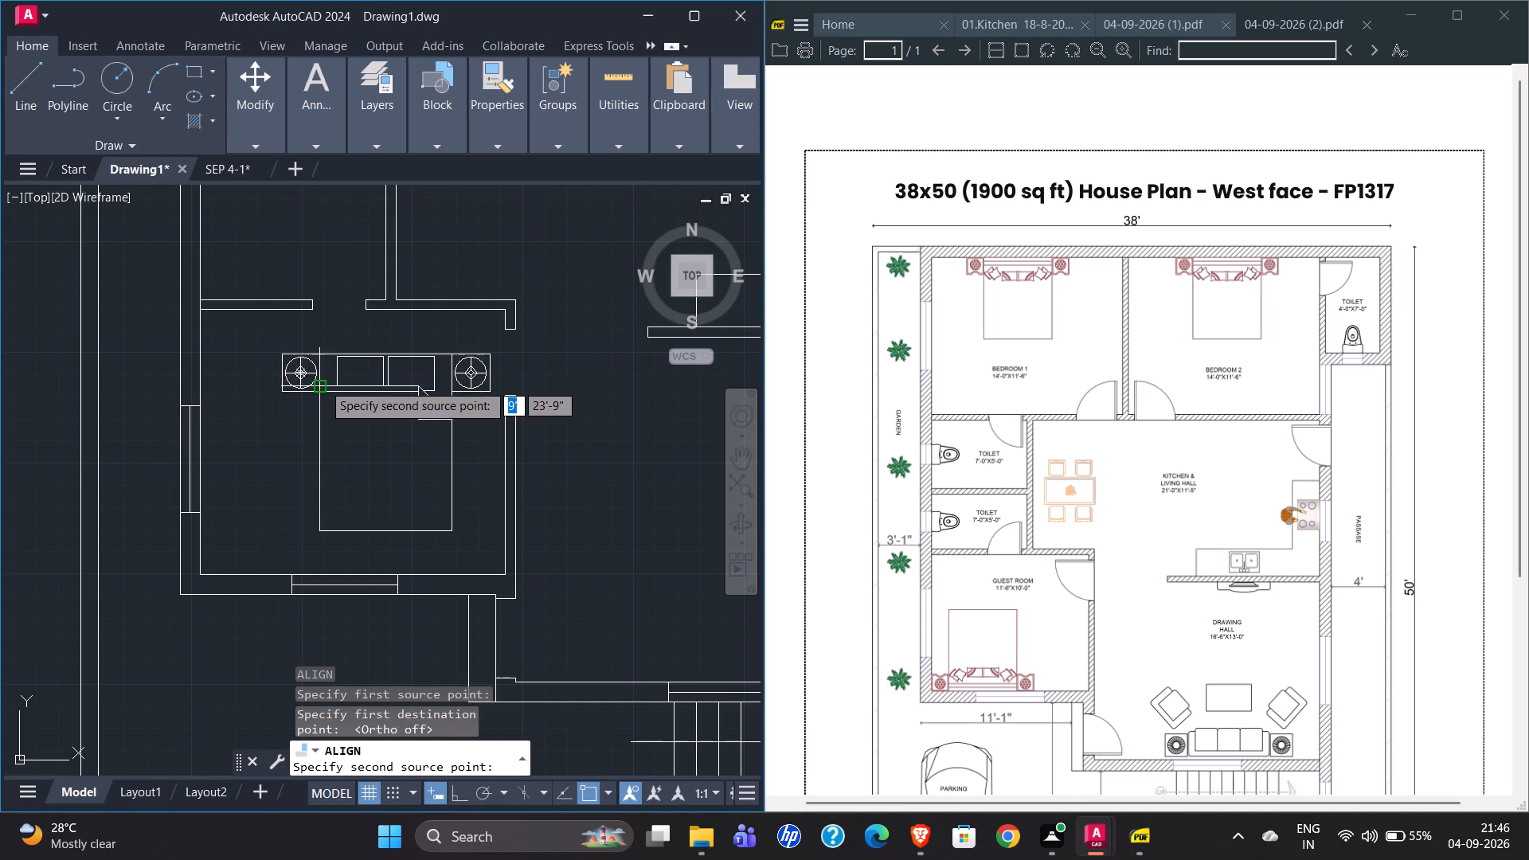
pyautogui.click(284, 354)
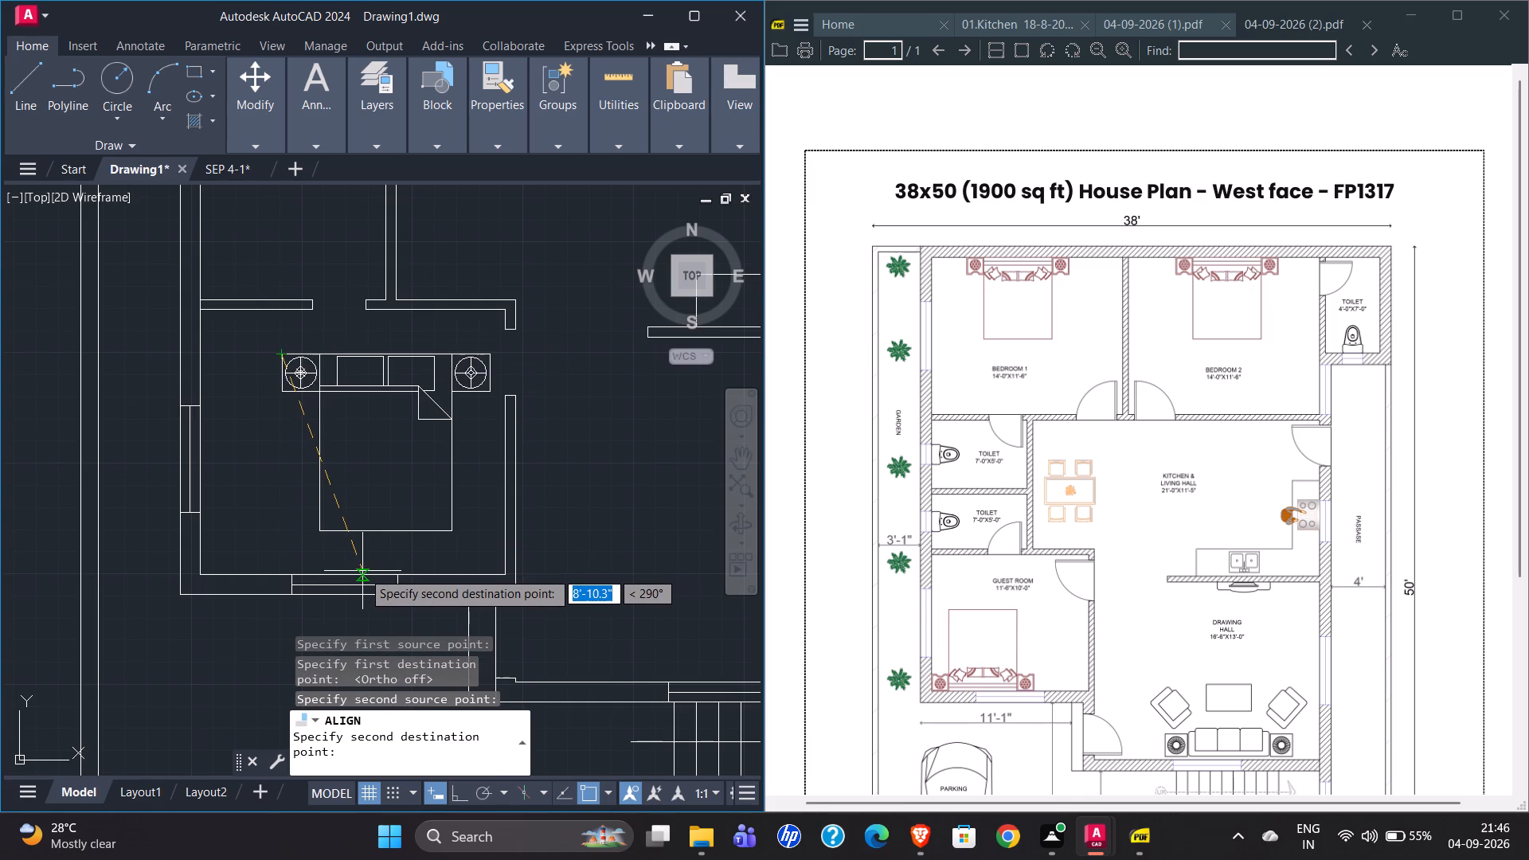
pyautogui.click(362, 571)
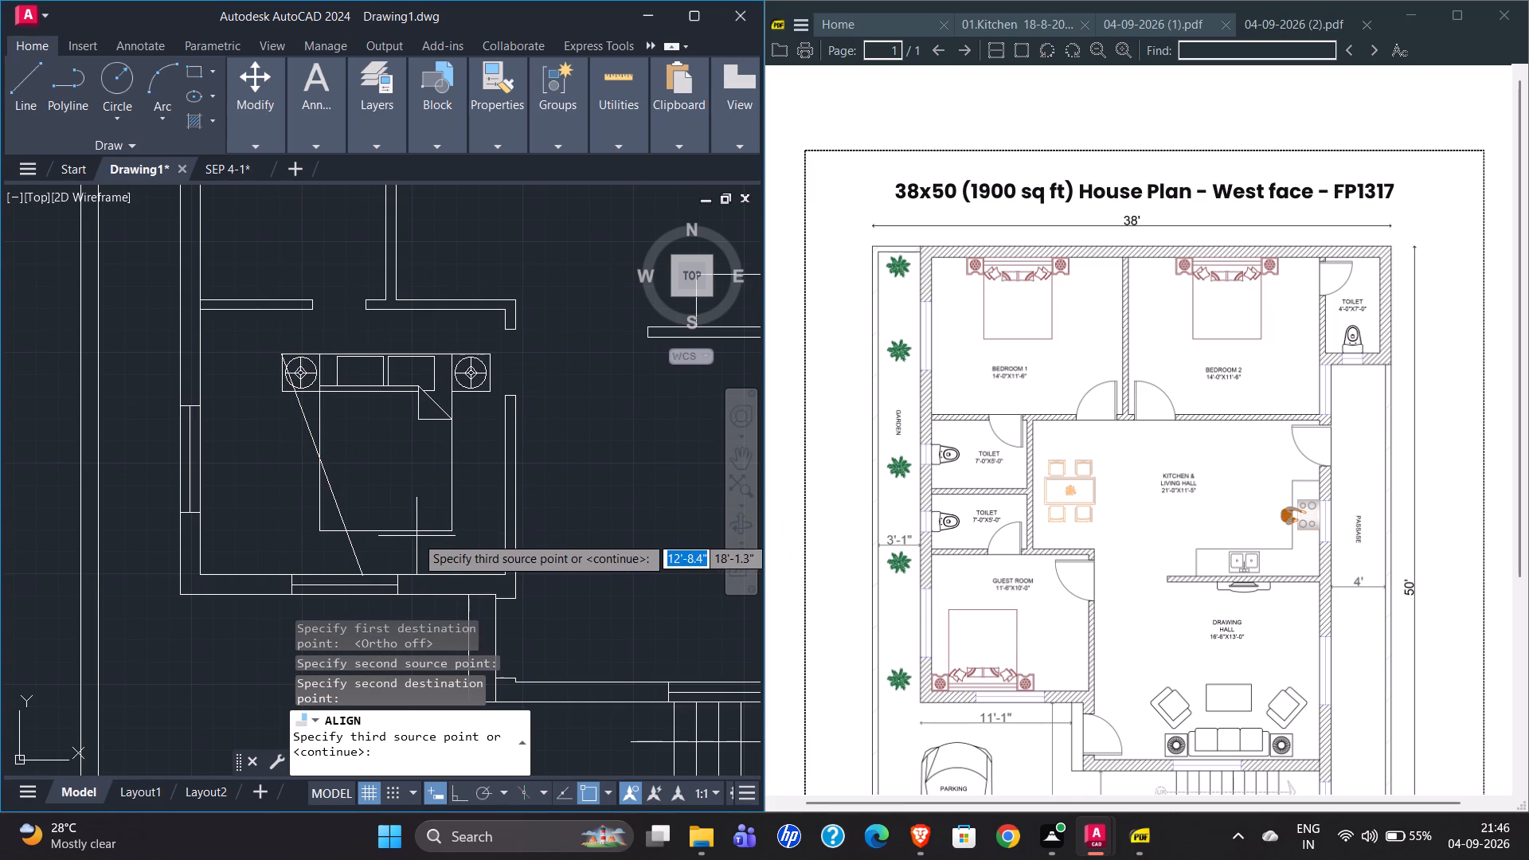
pyautogui.click(383, 534)
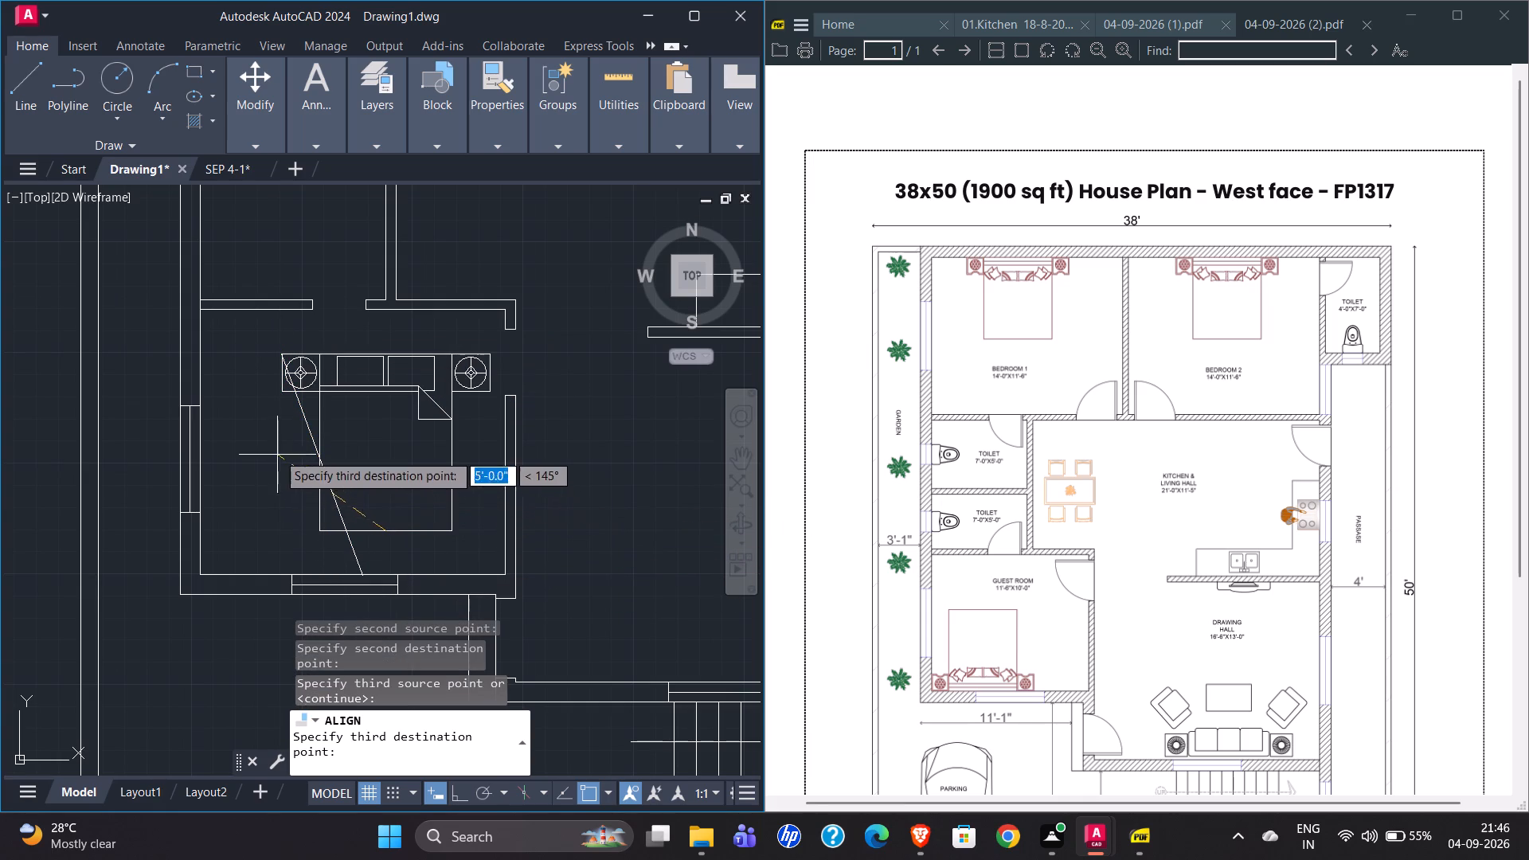
pyautogui.click(291, 443)
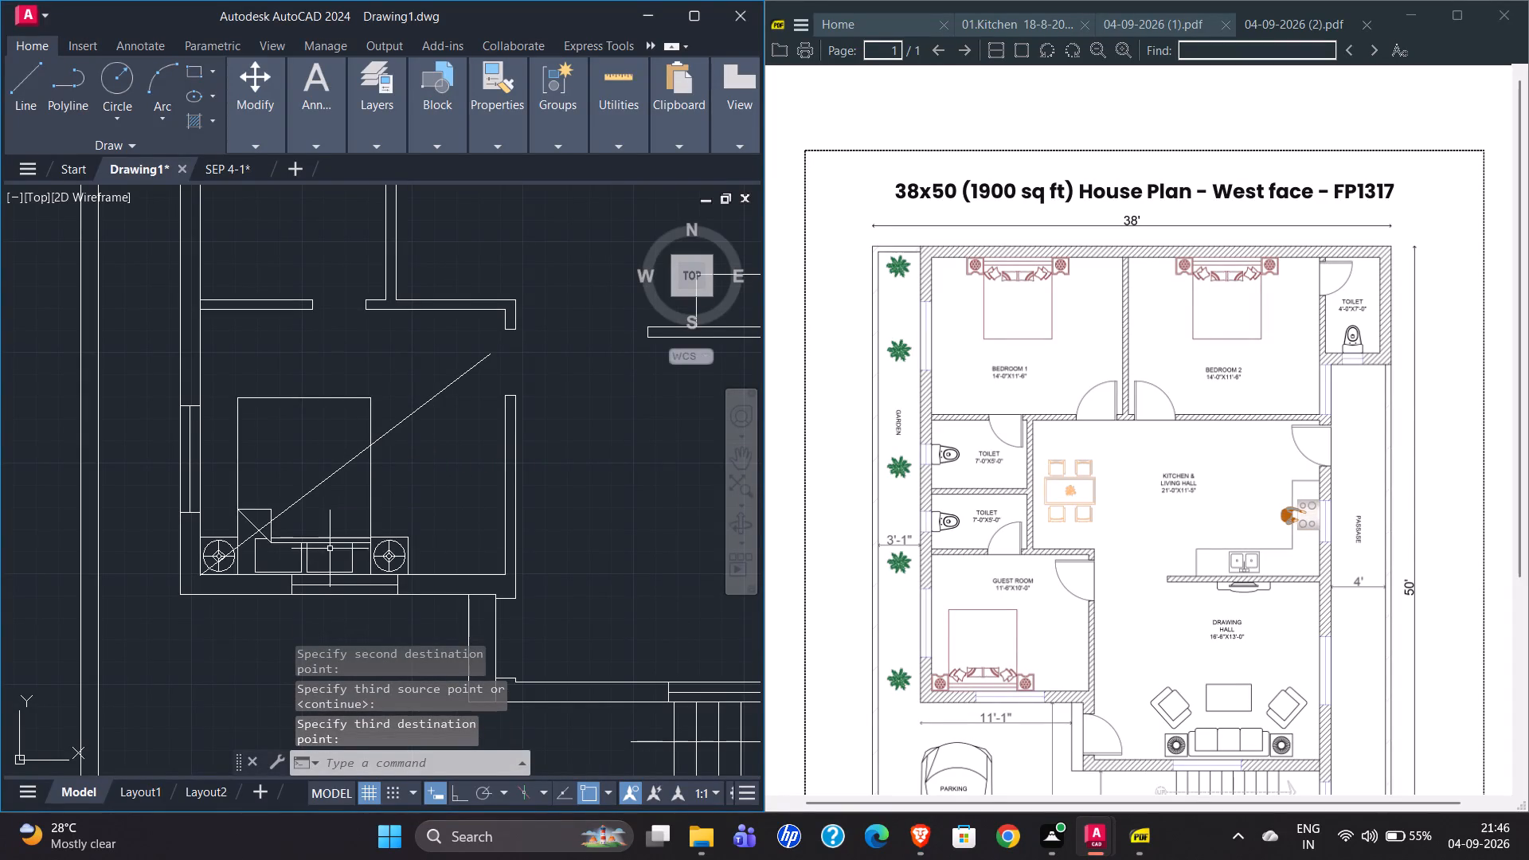
# Copy the spare WC by its tank's back-edge midpoint to the midpoint of the northeast toilet's south inner wall.
pyautogui.scroll(-1, 292, 525)
pyautogui.scroll(3, 287, 525)
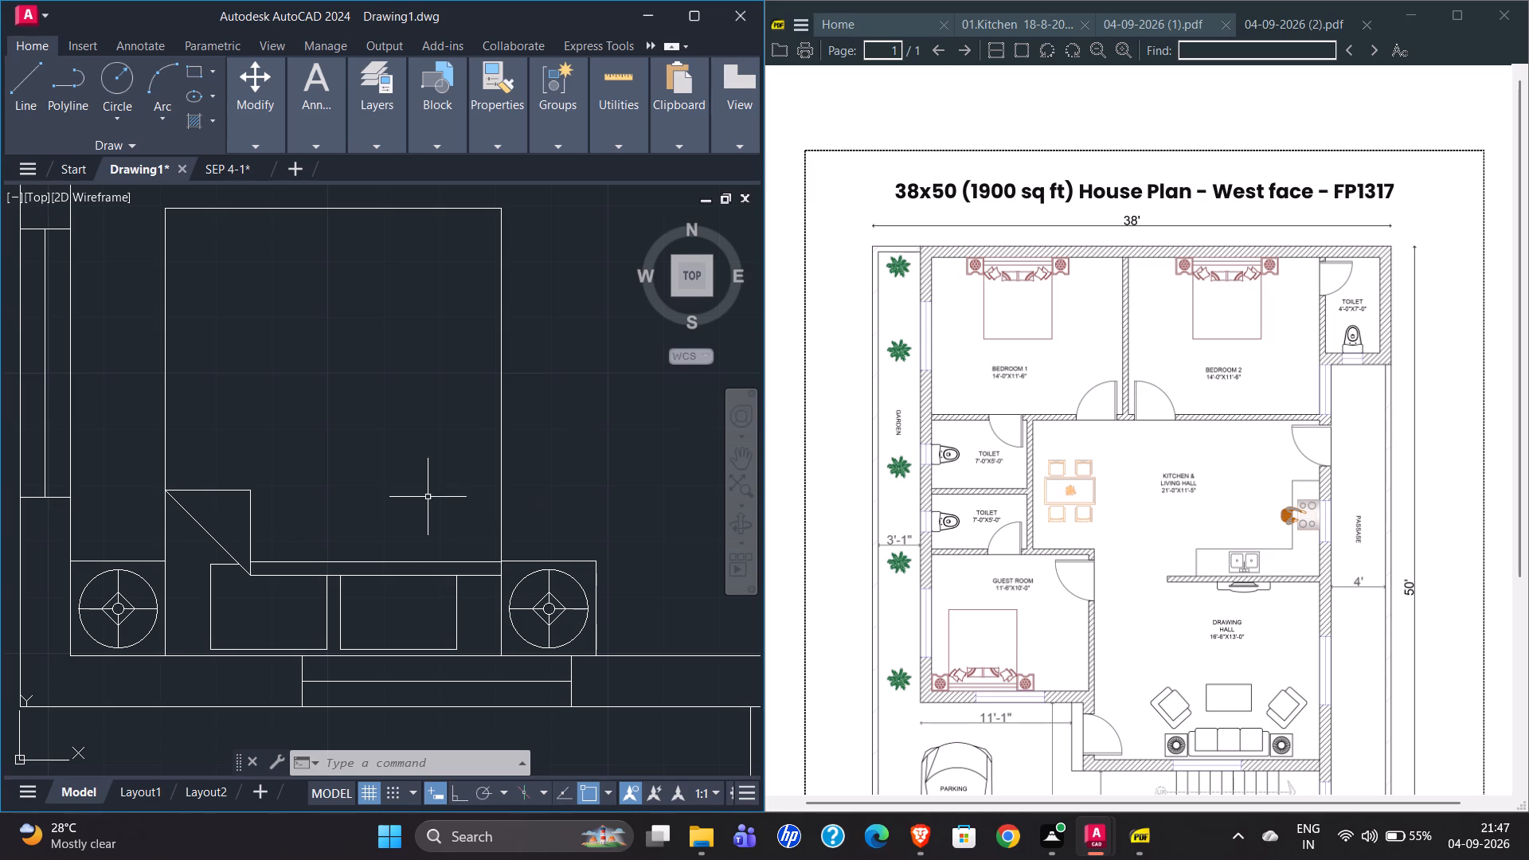
pyautogui.scroll(-1, 329, 522)
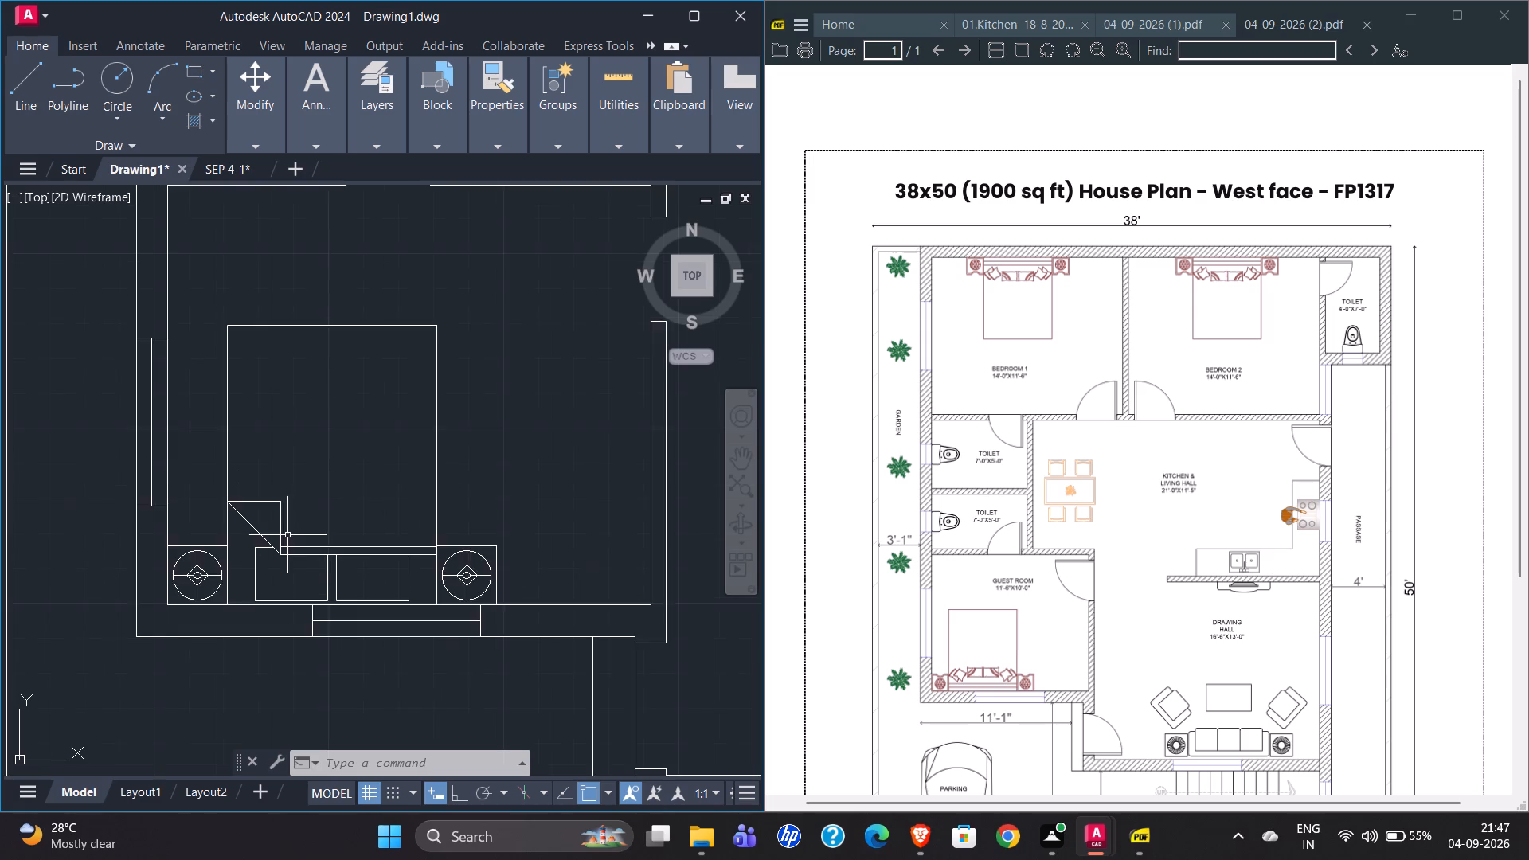
pyautogui.scroll(-1, 287, 535)
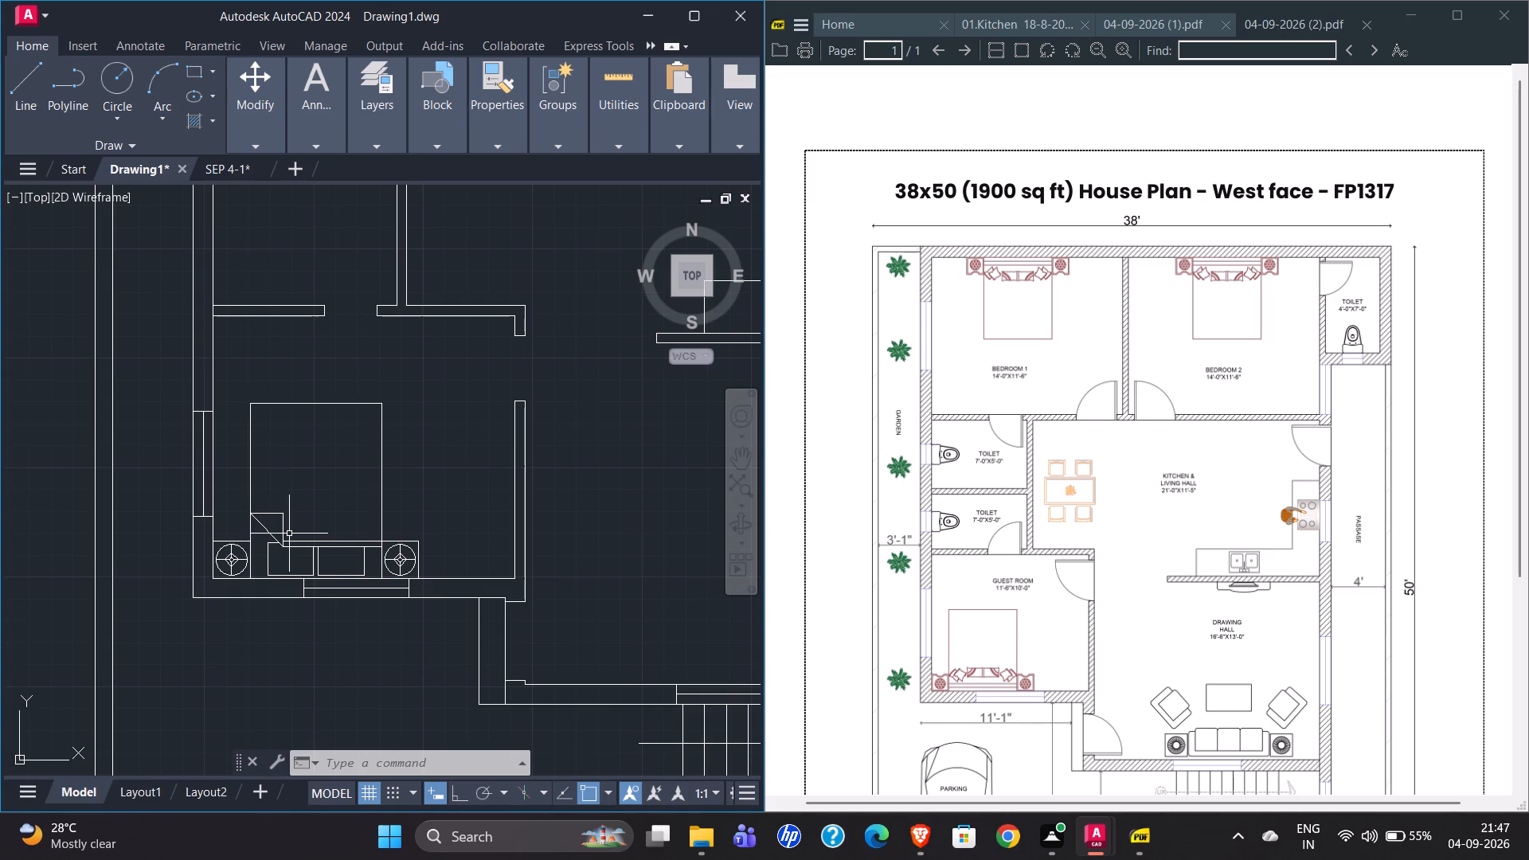
pyautogui.scroll(-3, 123, 545)
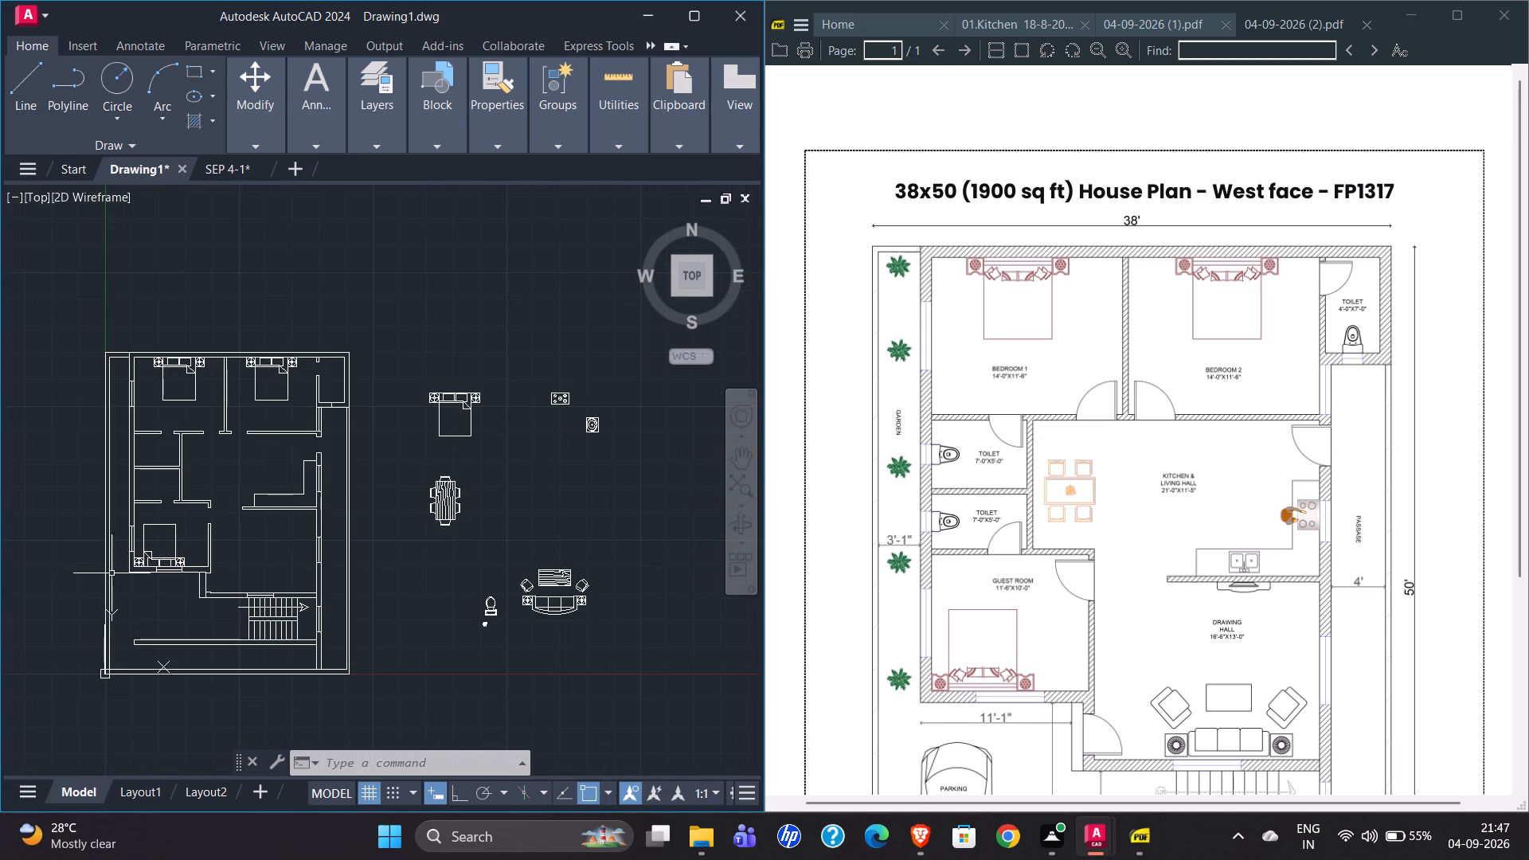
pyautogui.scroll(4, 480, 633)
pyautogui.click(451, 408)
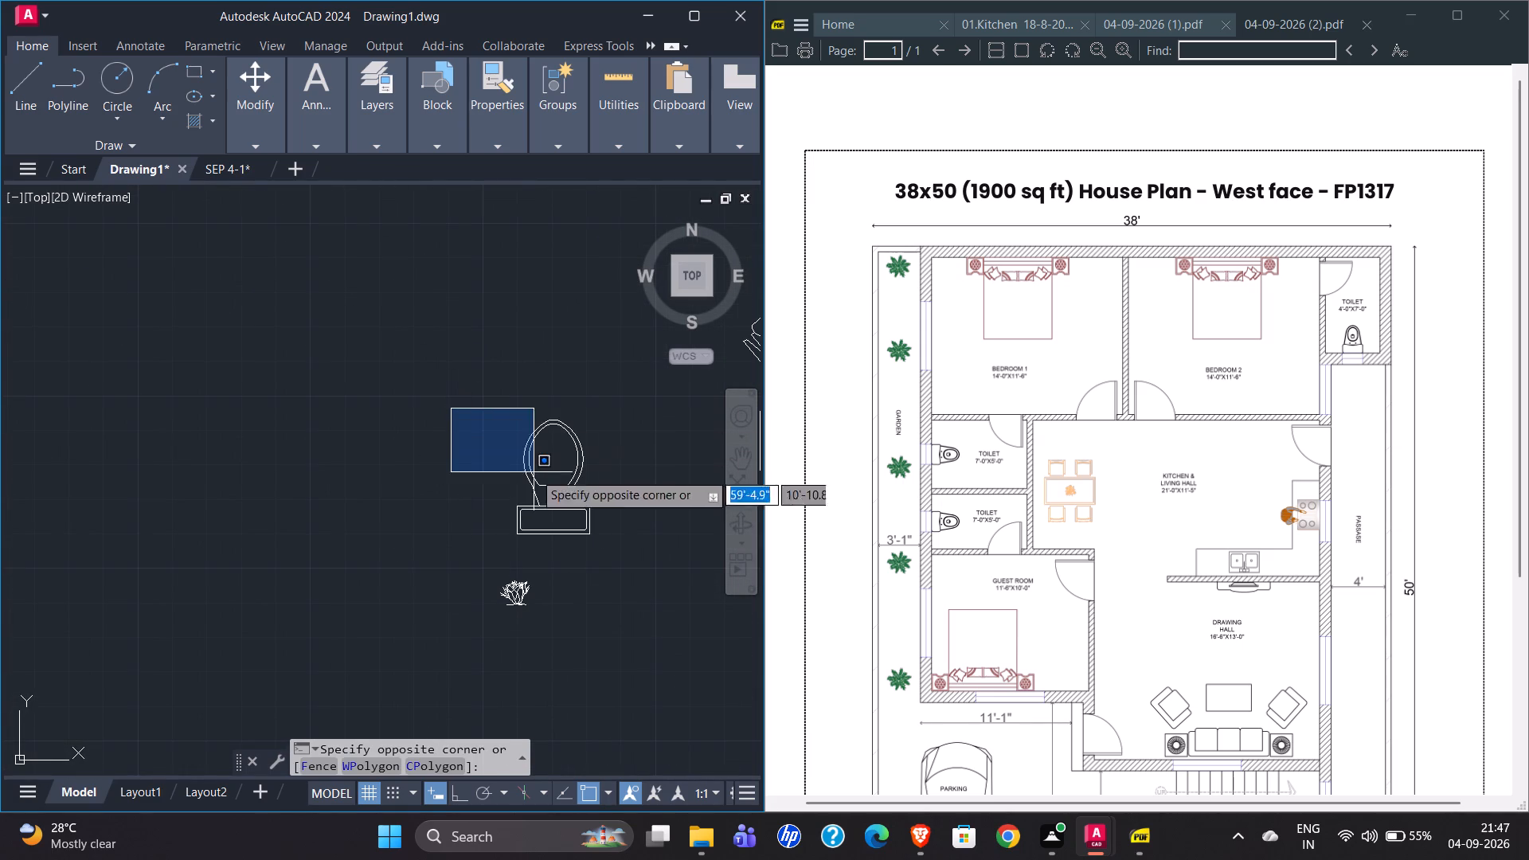
pyautogui.click(616, 550)
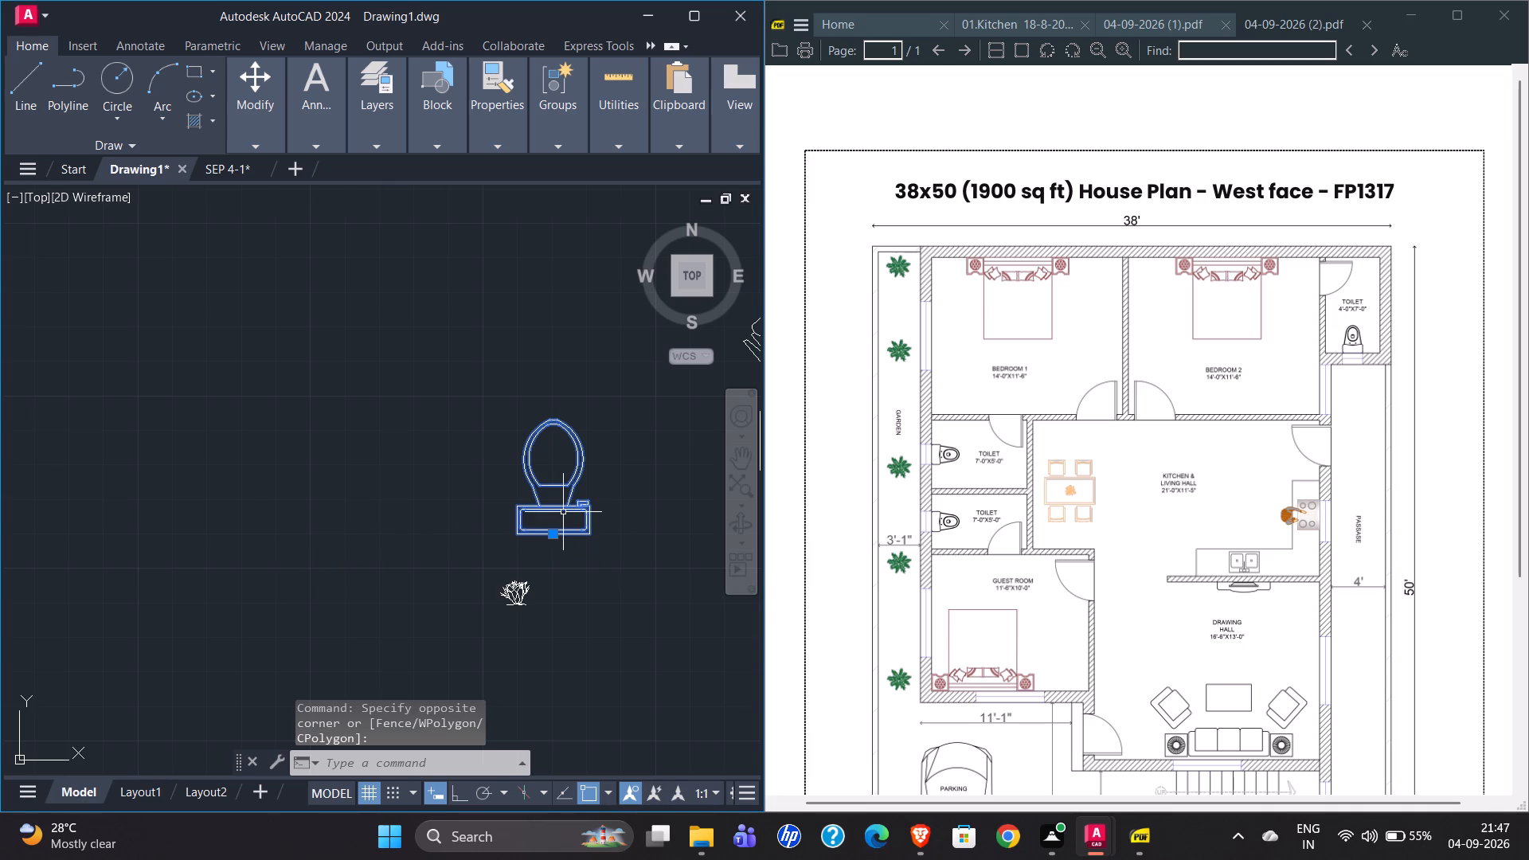
pyautogui.press('c')
pyautogui.press('o')
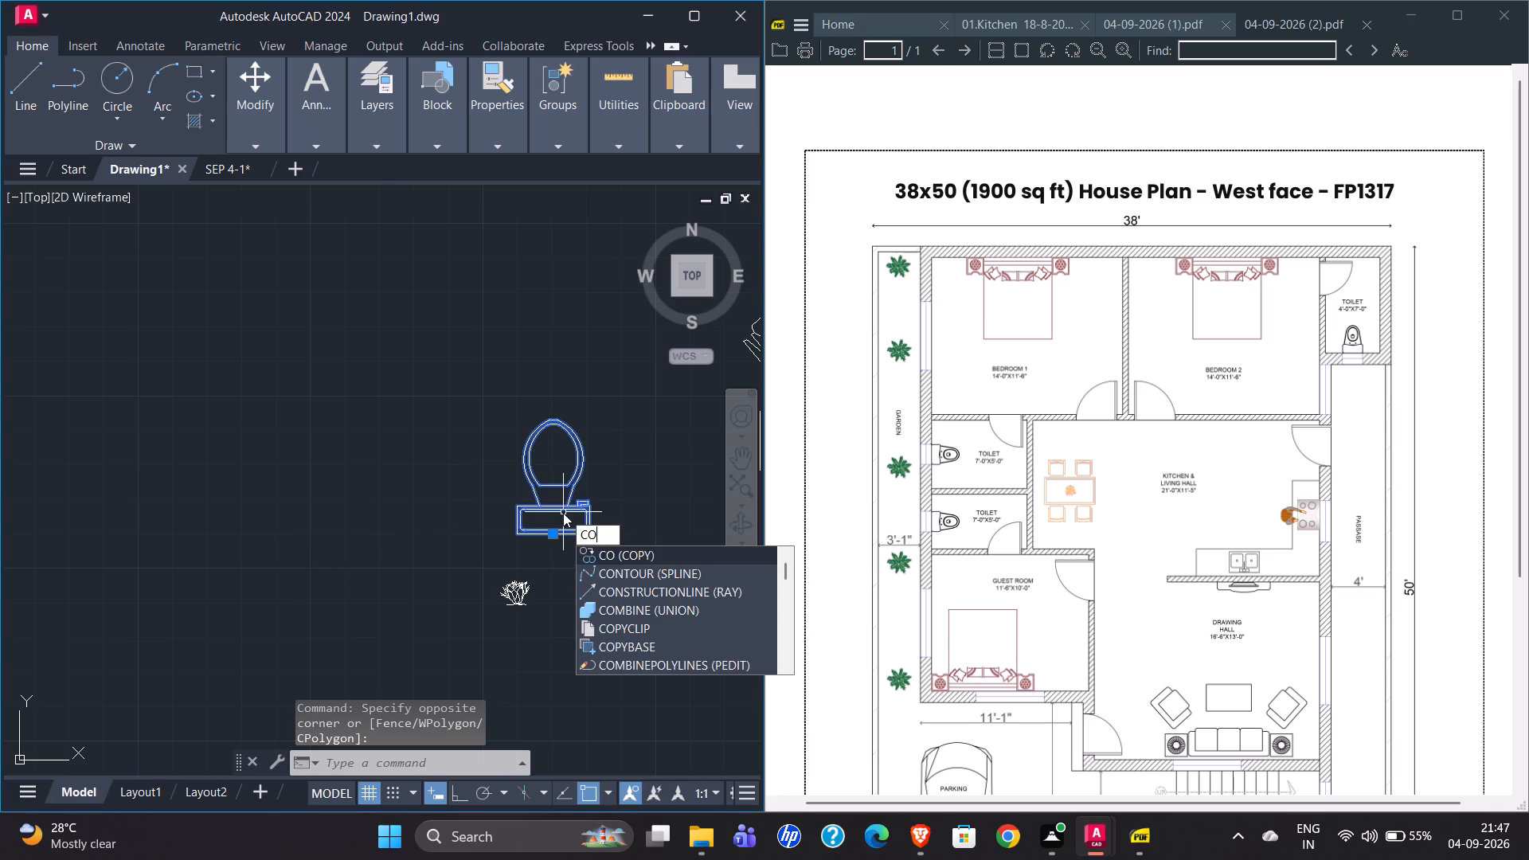
pyautogui.press('Return')
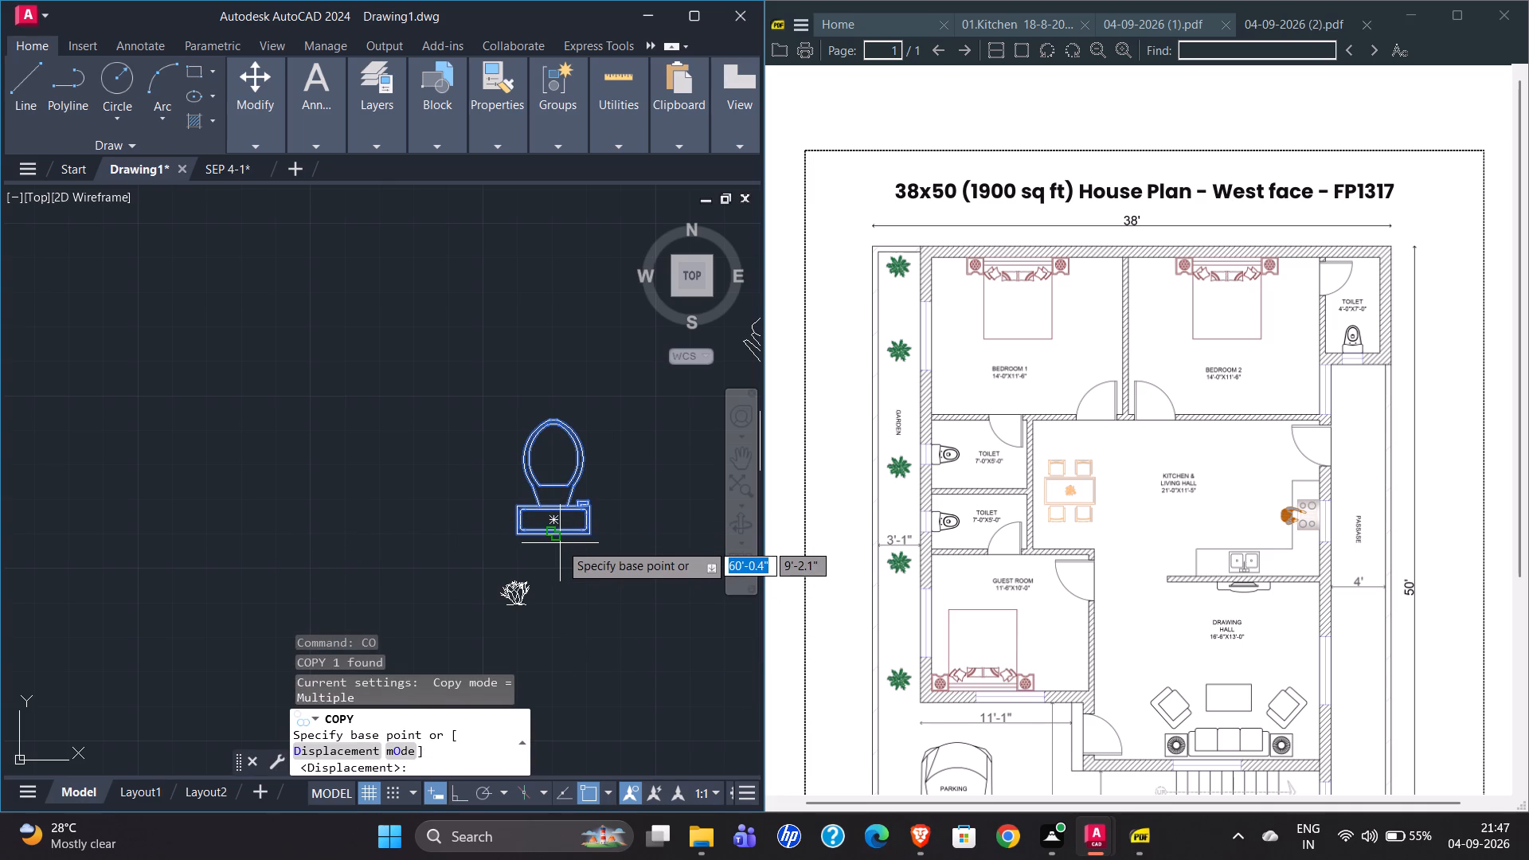
pyautogui.scroll(4, 537, 531)
pyautogui.scroll(-1, 415, 579)
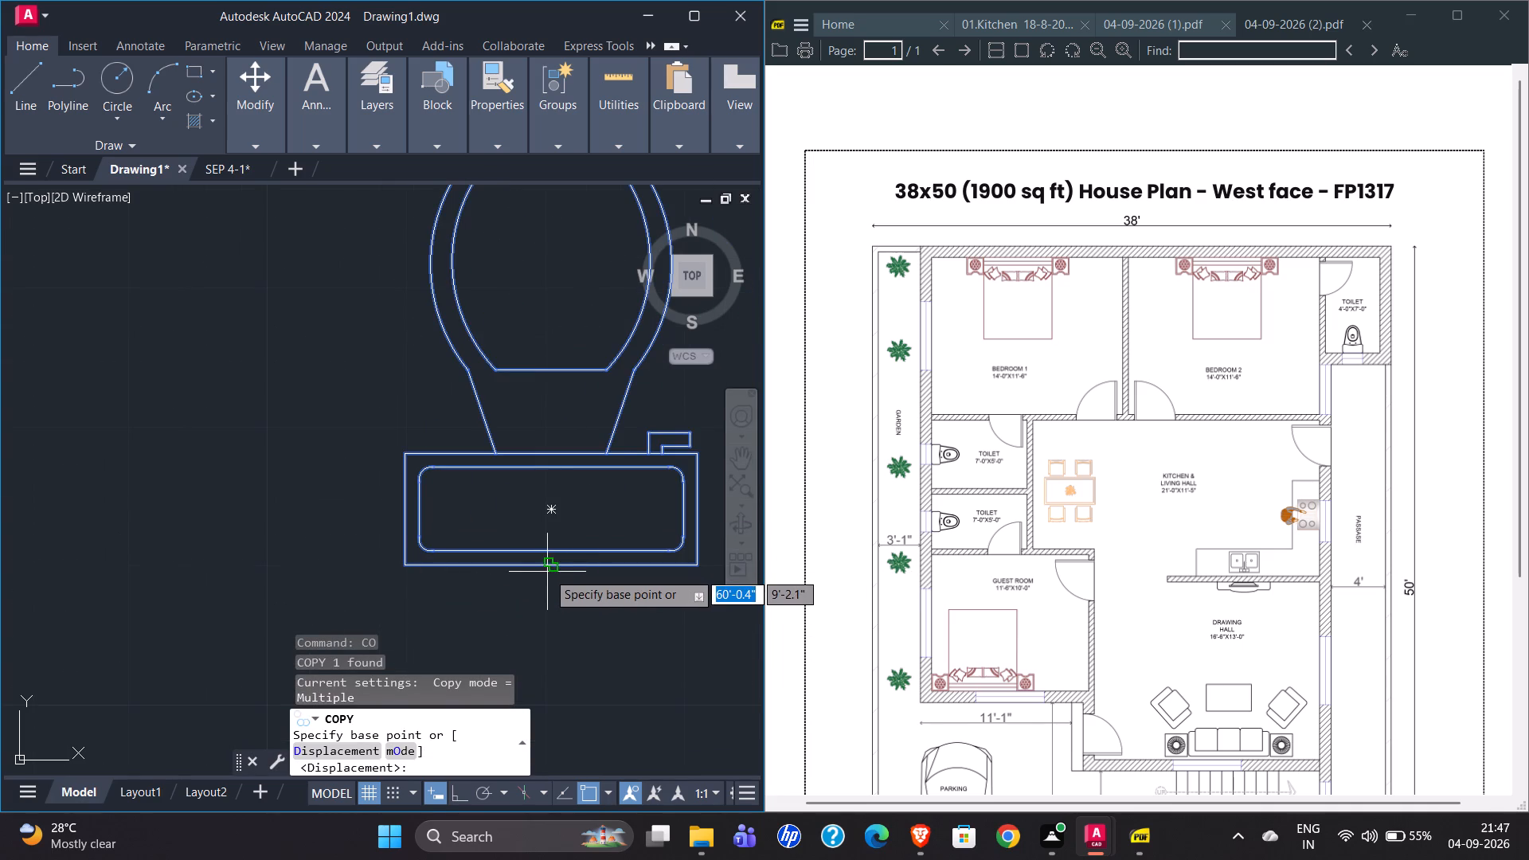
pyautogui.click(553, 565)
pyautogui.scroll(-4, 432, 593)
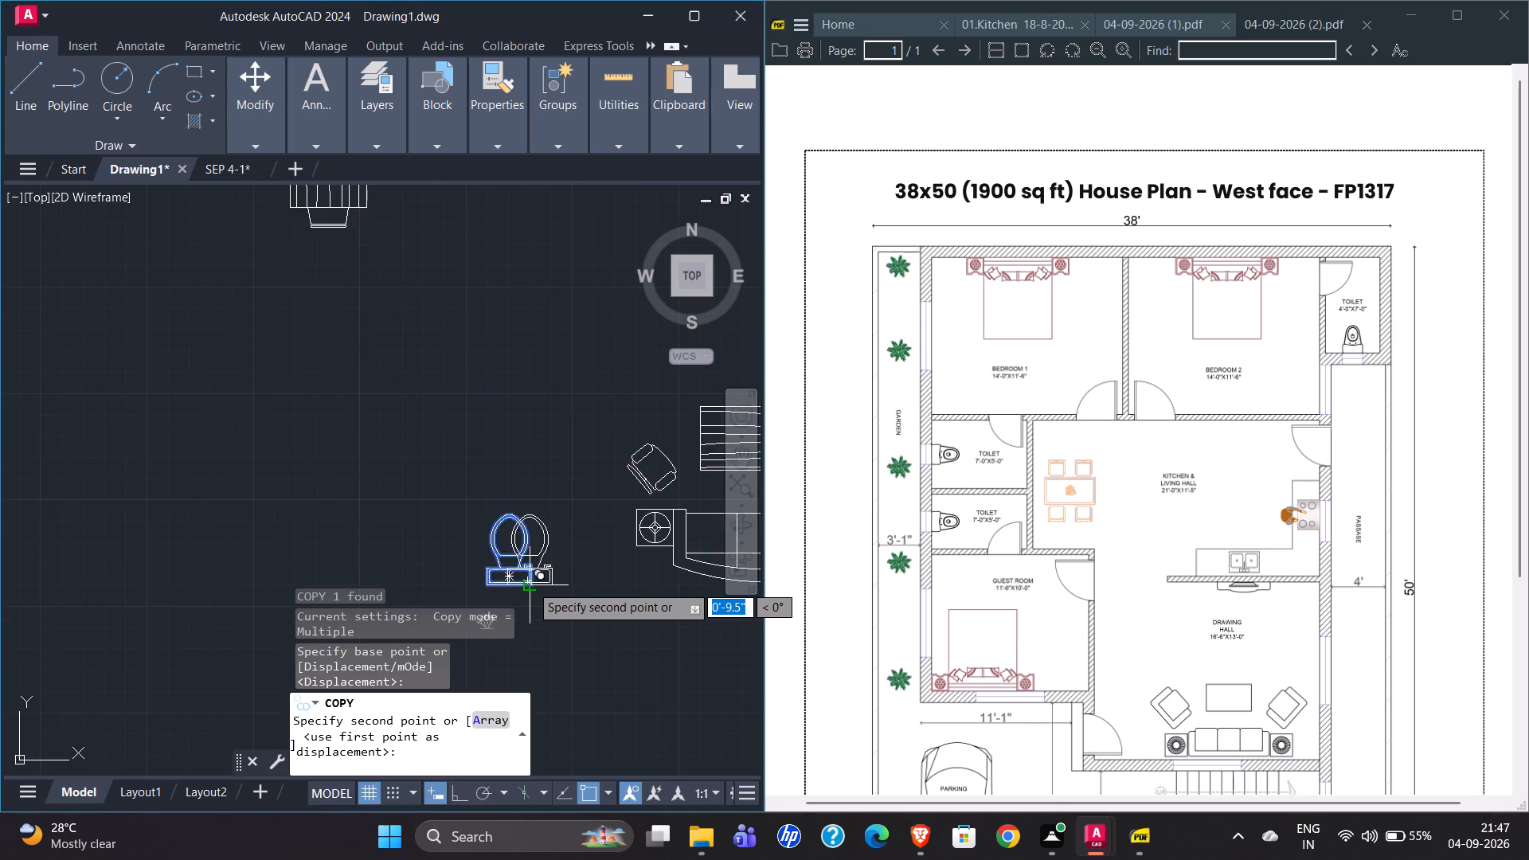
pyautogui.scroll(-2, 530, 584)
pyautogui.scroll(-1, 333, 546)
pyautogui.scroll(6, 284, 351)
pyautogui.click(489, 570)
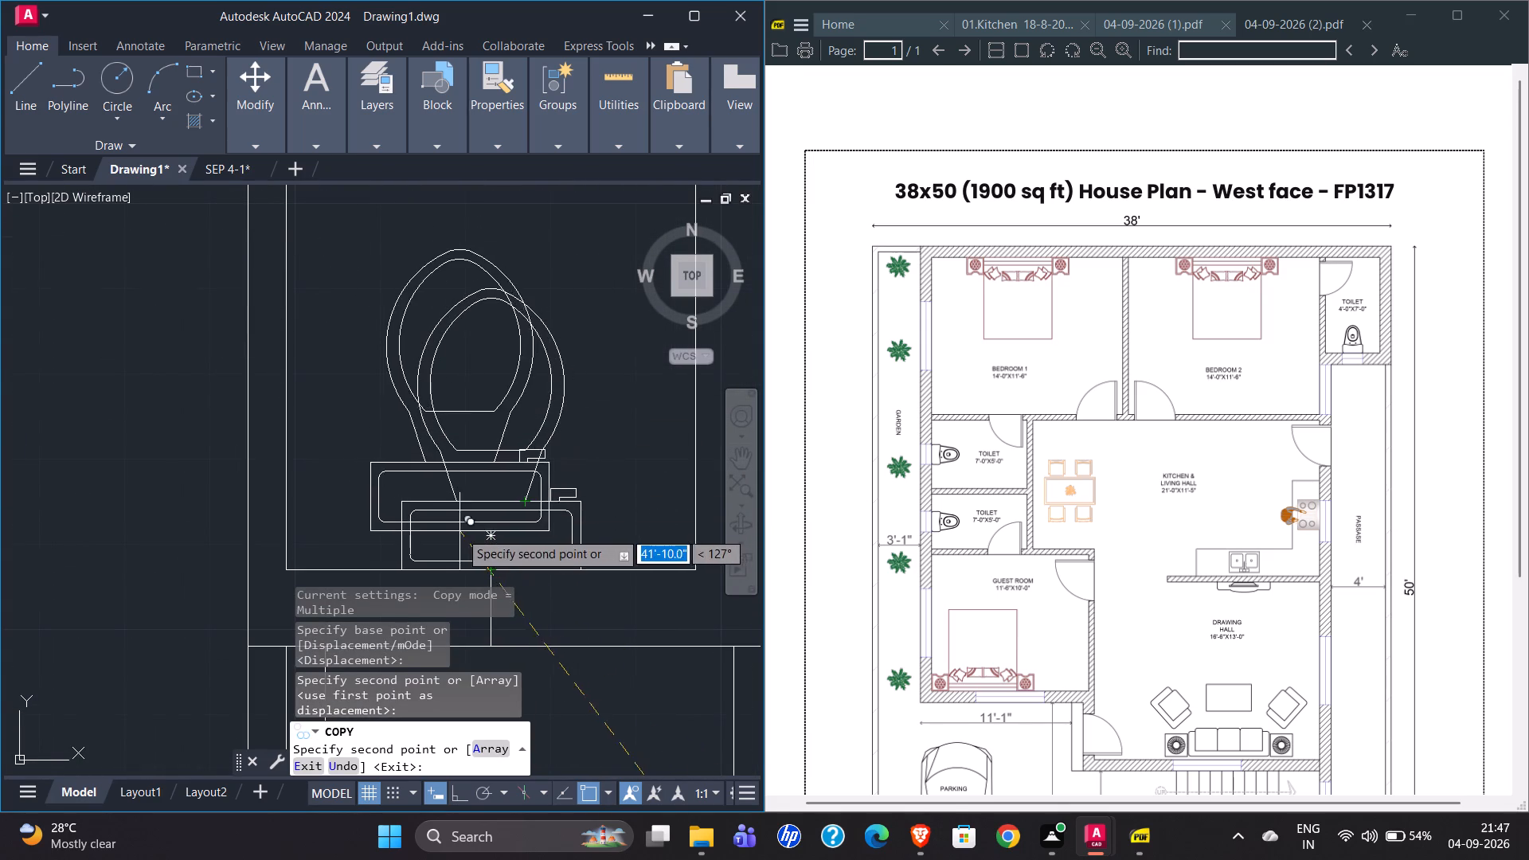
pyautogui.press('Escape')
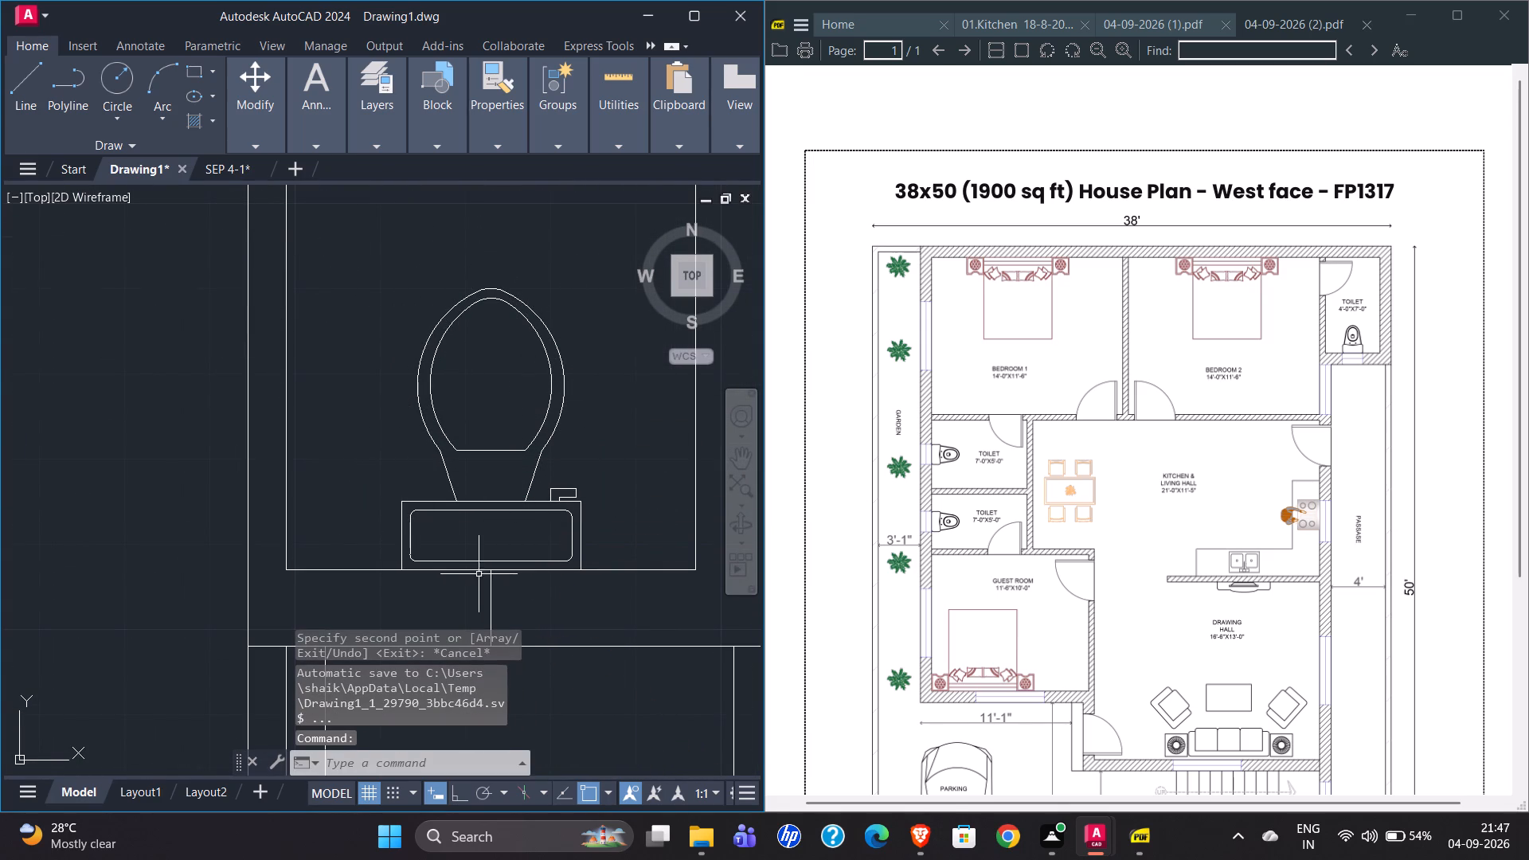
# Draw two vertical window jamb lines across the northeast toilet's south wall, in line with the WC tank's west and east ends.
pyautogui.click(32, 106)
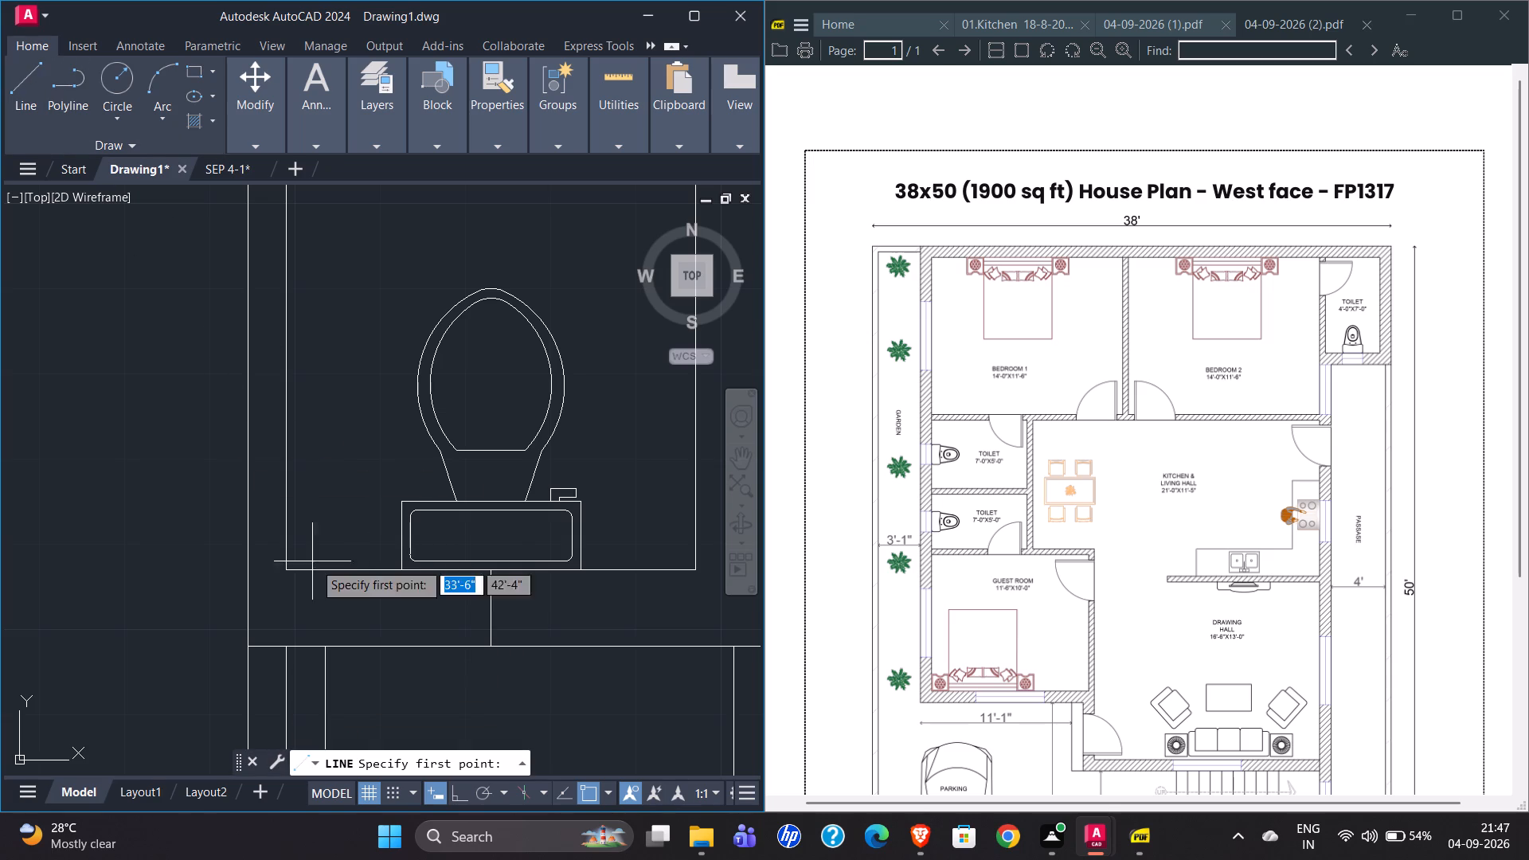
pyautogui.click(402, 569)
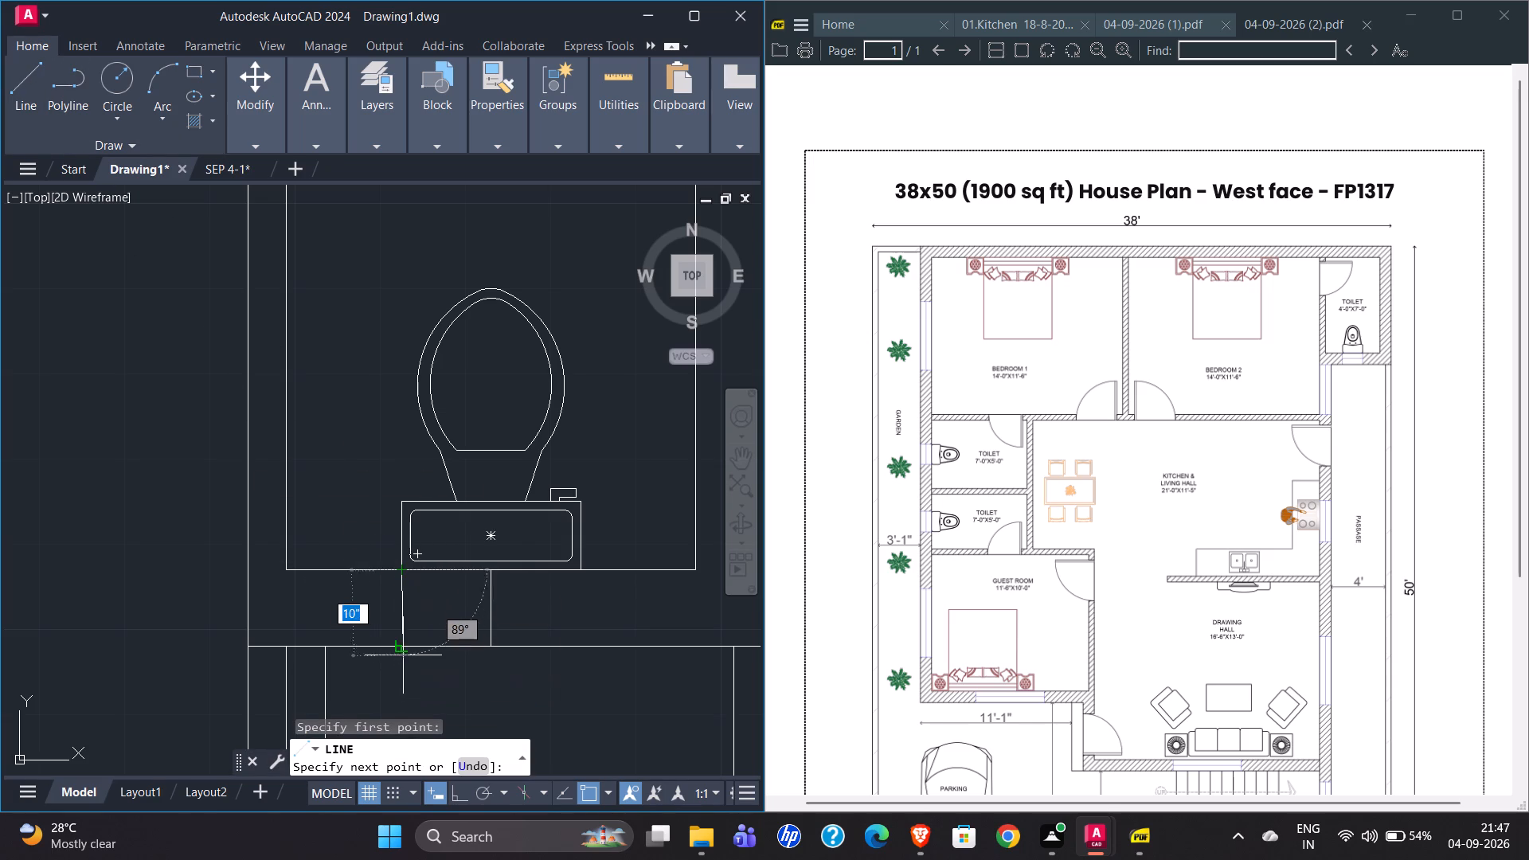
pyautogui.click(403, 647)
pyautogui.press('Escape')
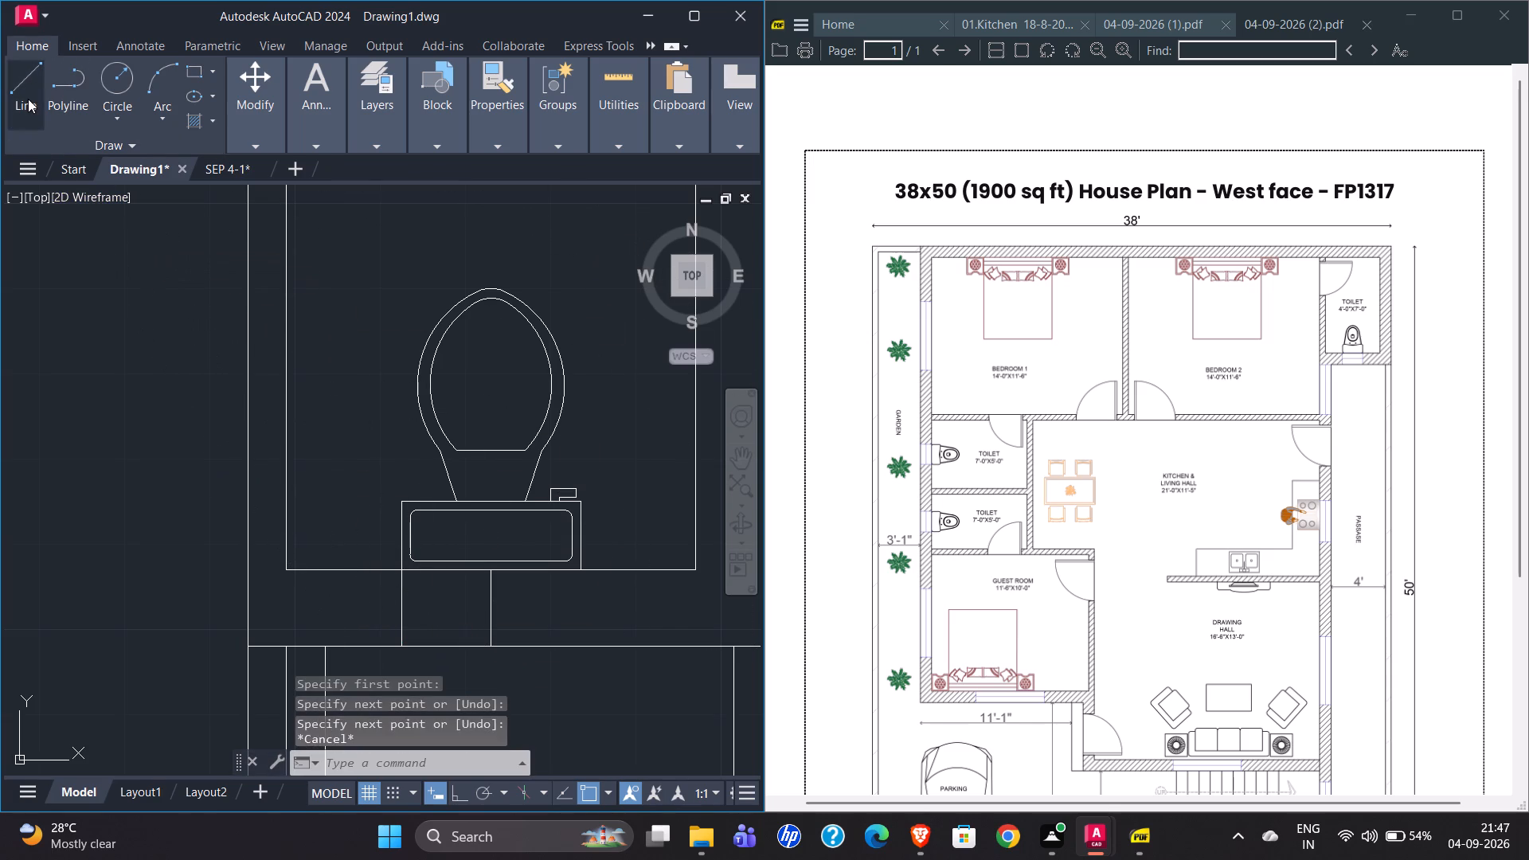
pyautogui.click(28, 99)
pyautogui.click(577, 571)
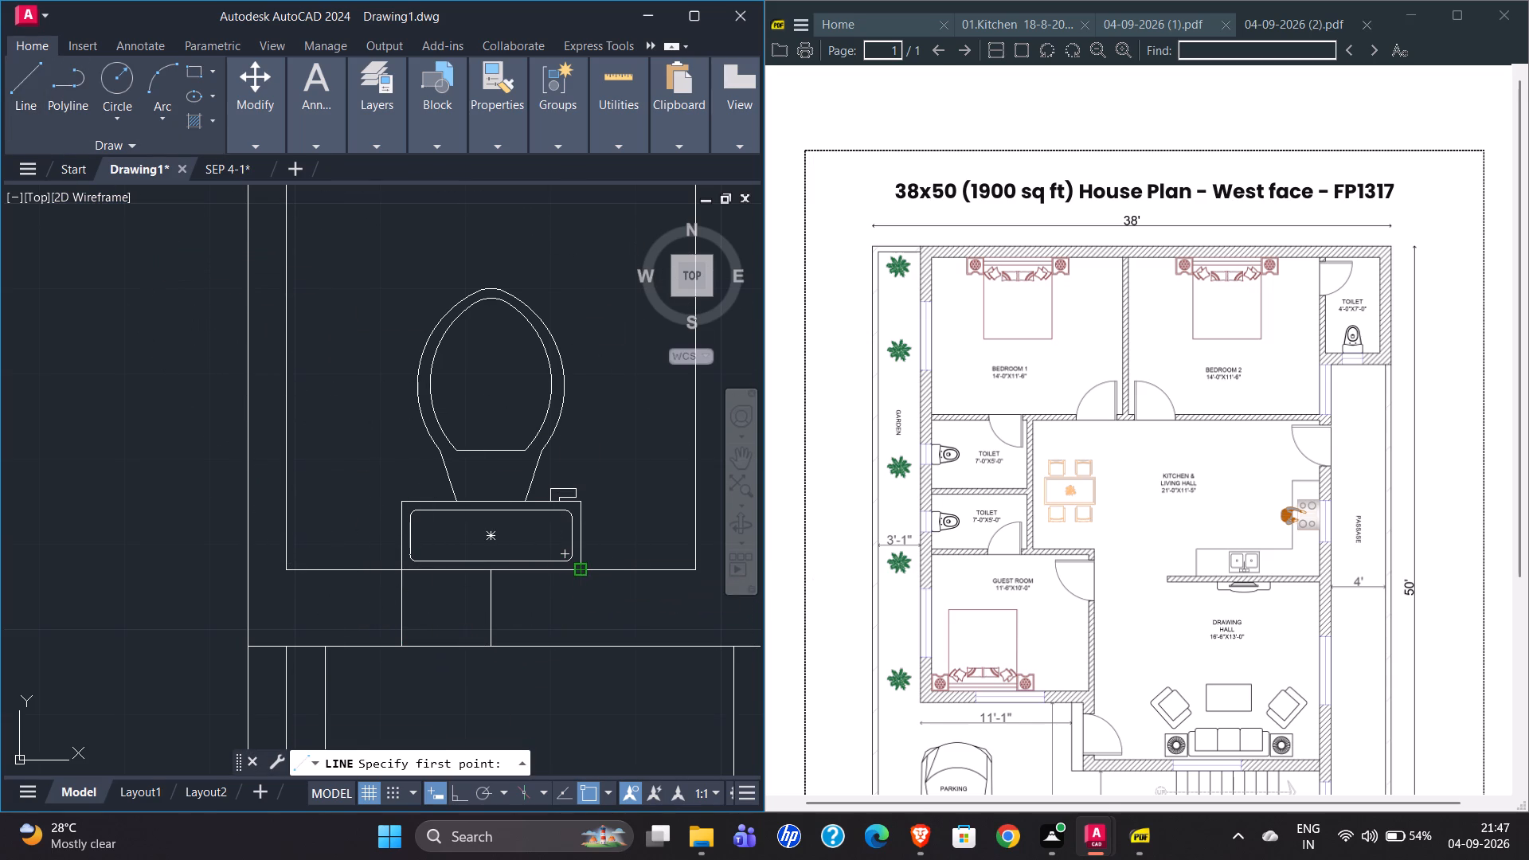
pyautogui.click(583, 650)
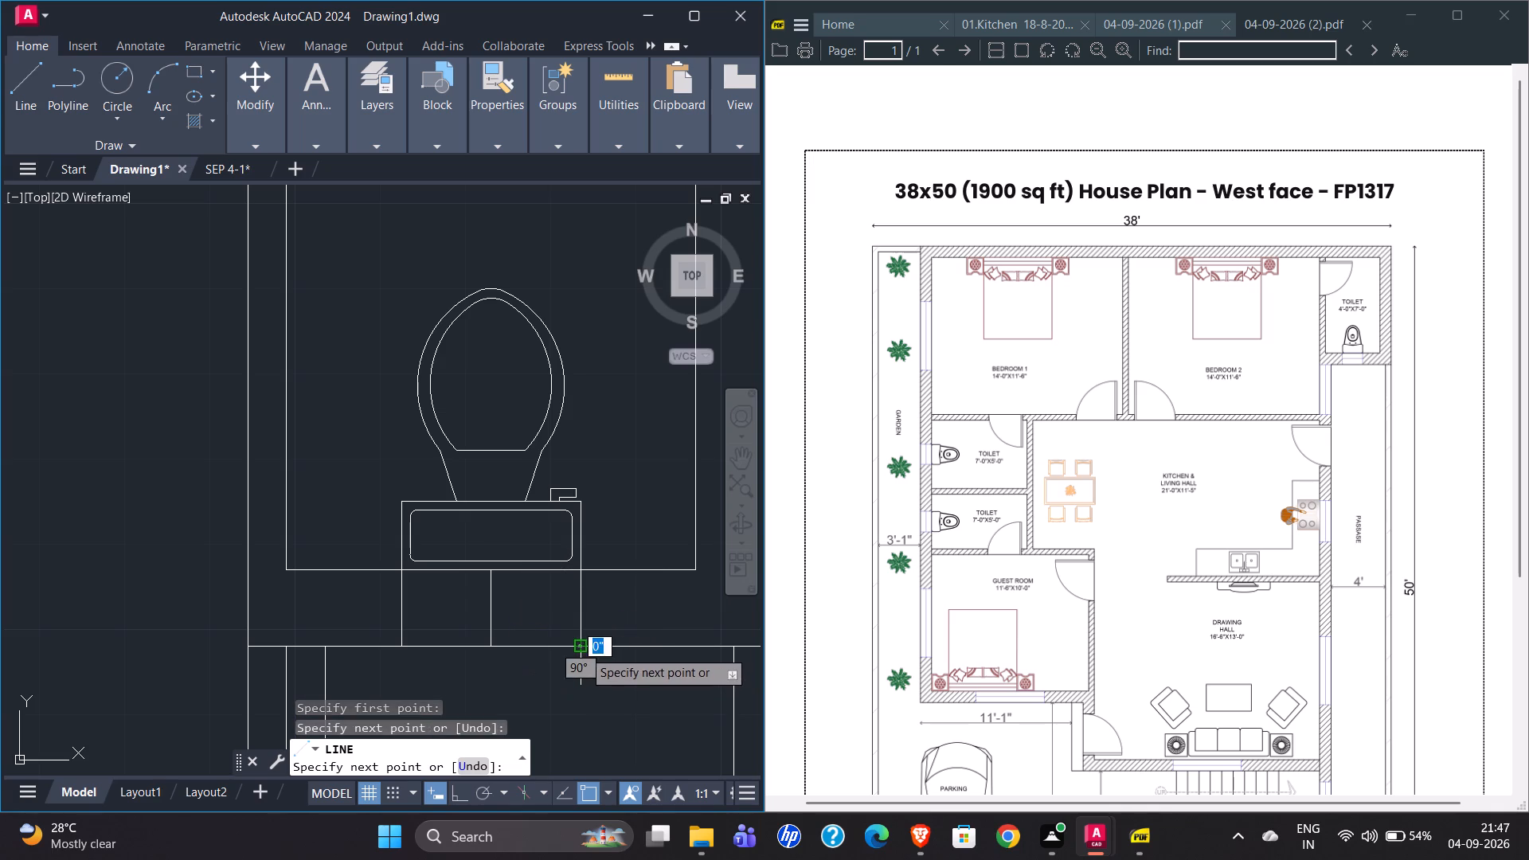
pyautogui.press('Escape')
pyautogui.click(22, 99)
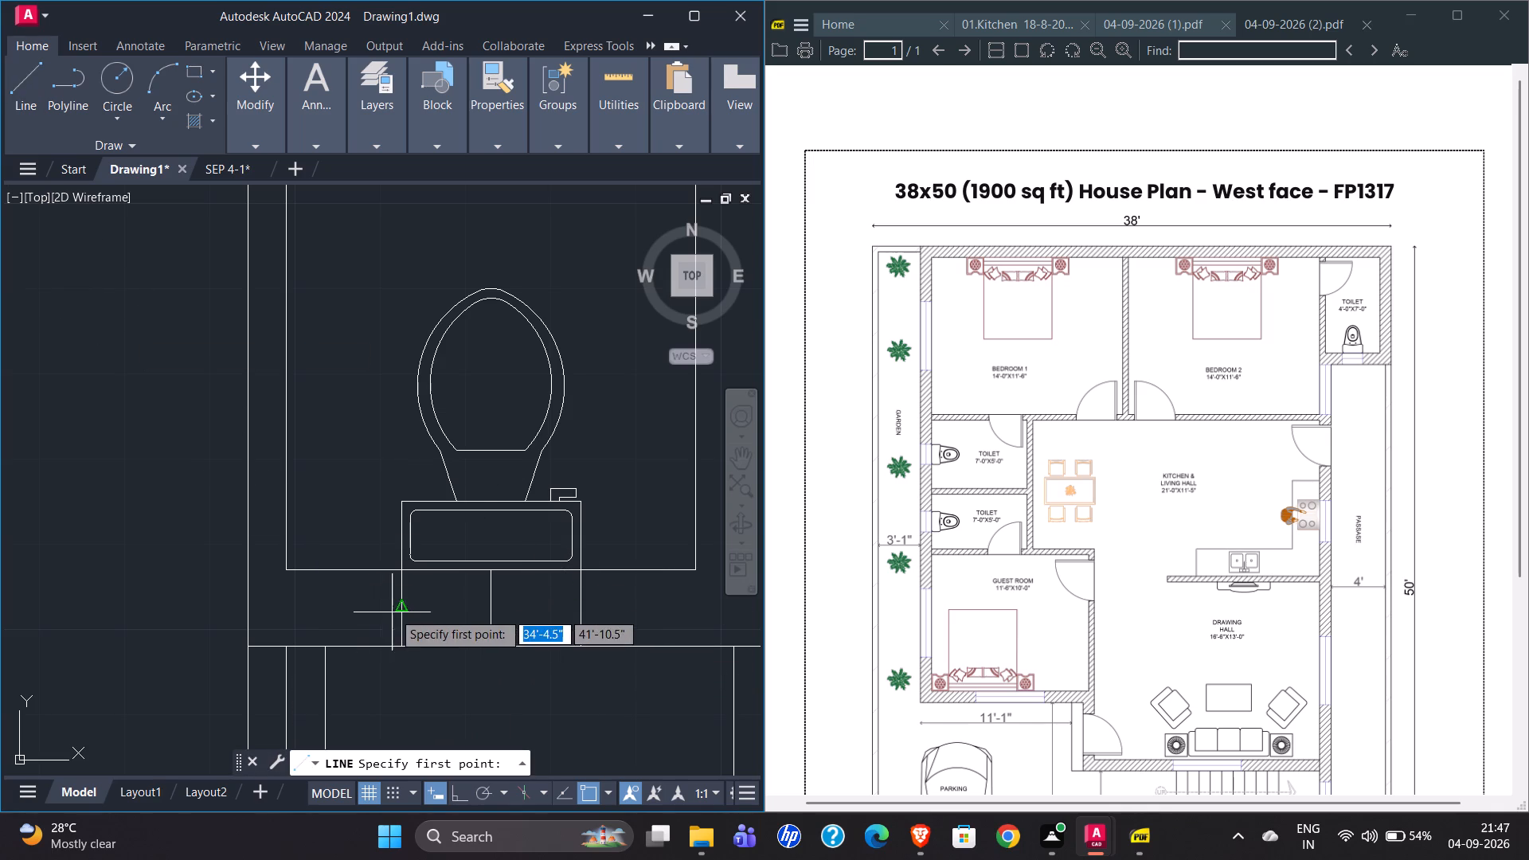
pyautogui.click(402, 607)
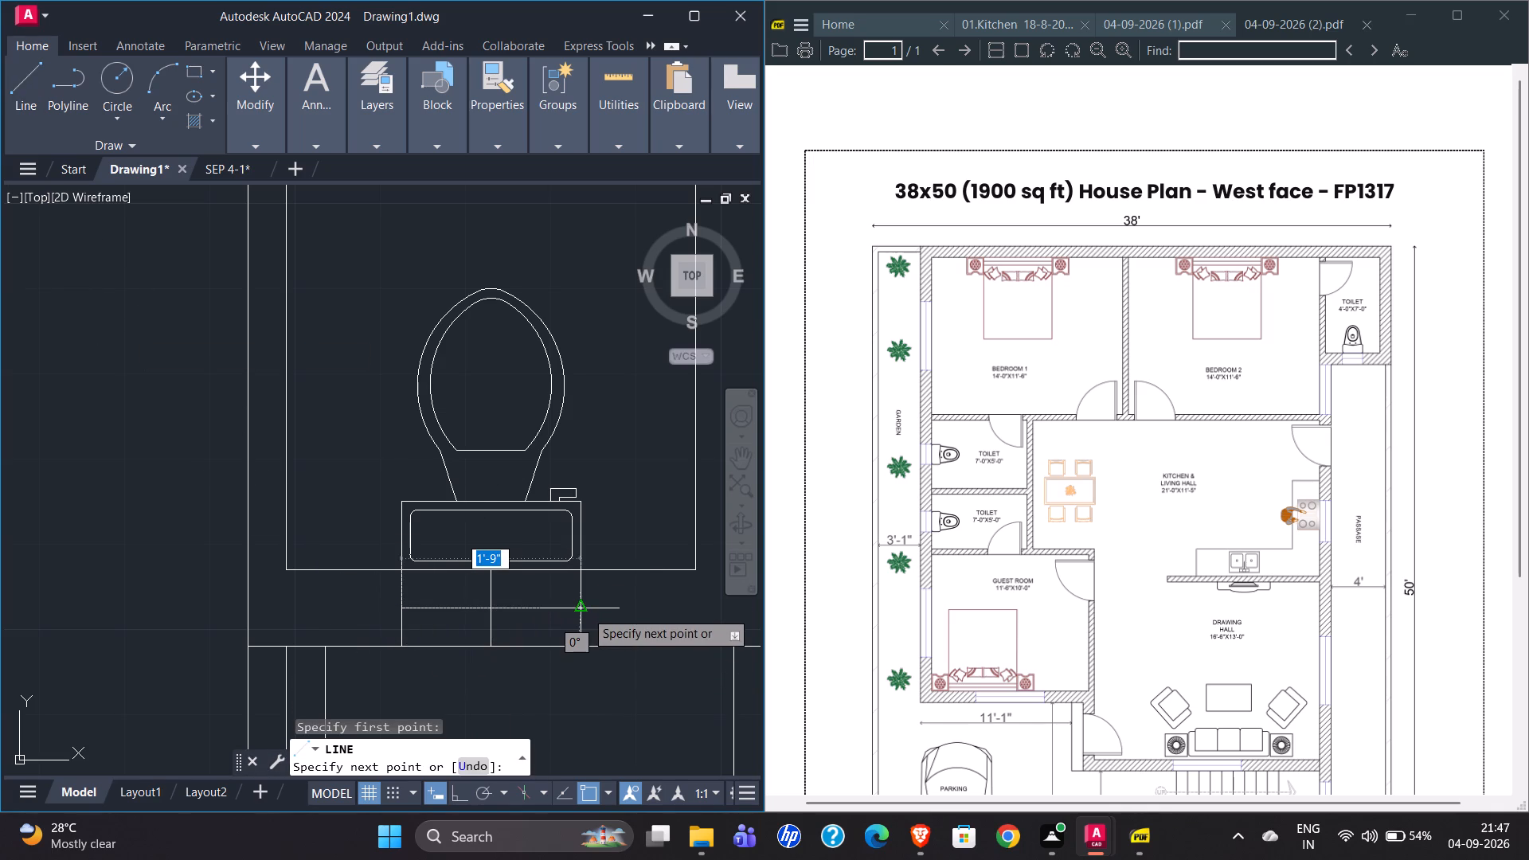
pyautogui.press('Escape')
# Draw the 1'-9" horizontal window line between the midpoints of the two jambs in the northeast toilet's south wall.
pyautogui.click(22, 122)
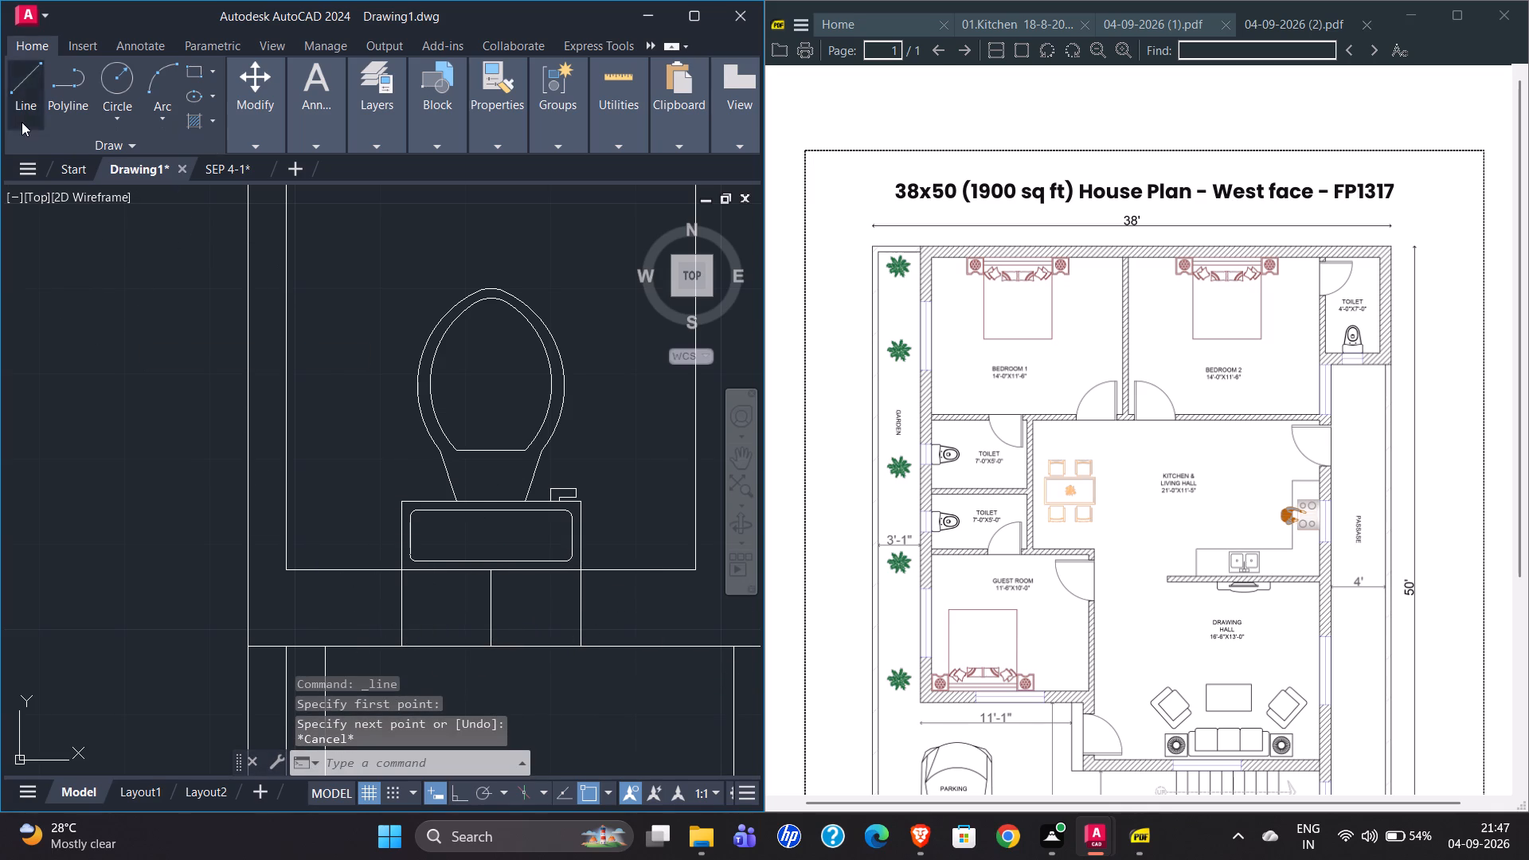
pyautogui.click(398, 604)
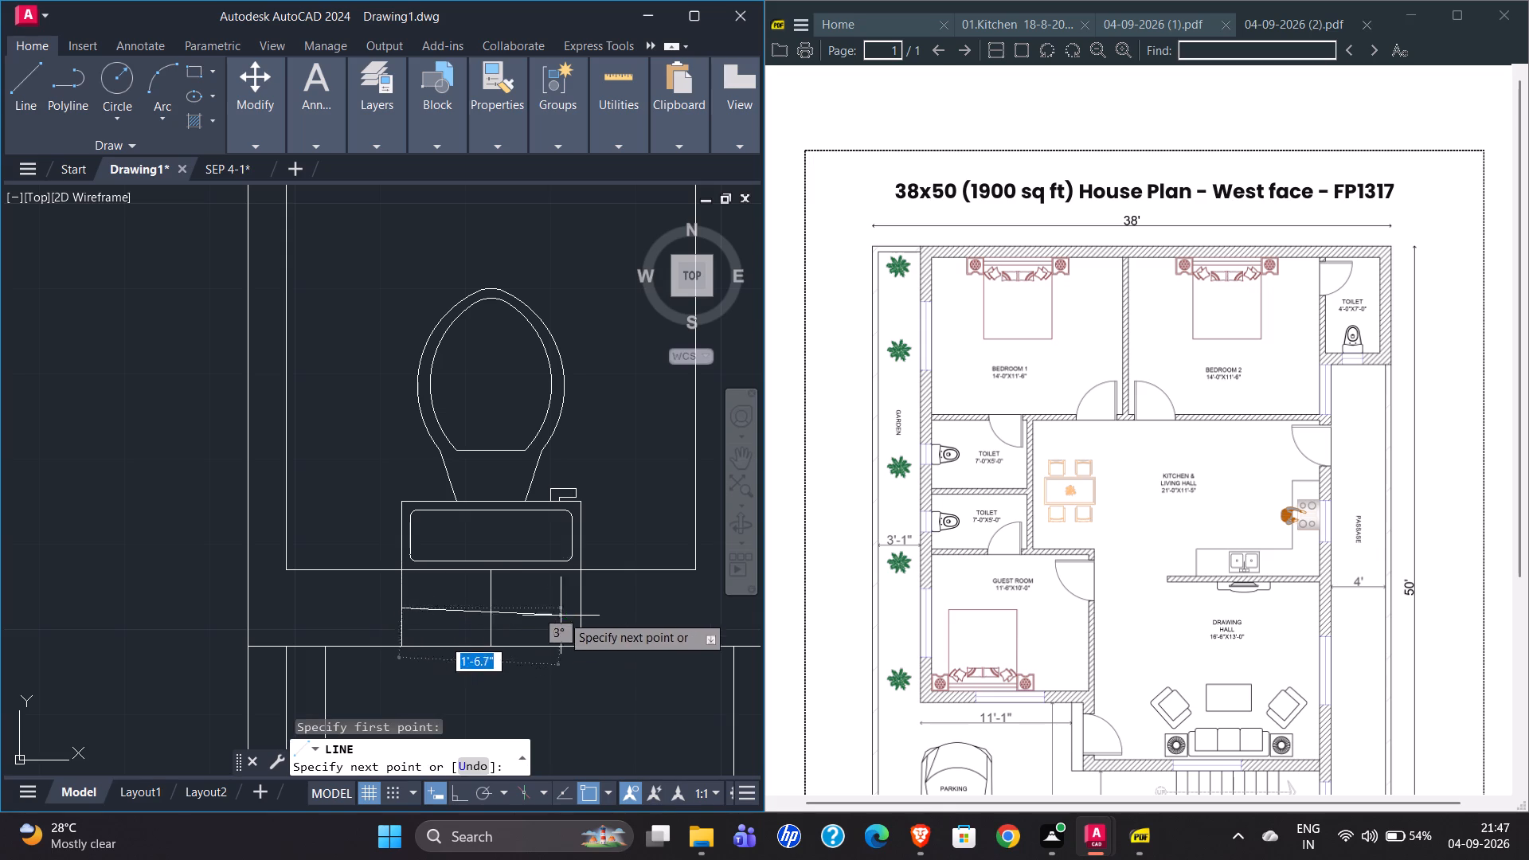
pyautogui.click(580, 604)
pyautogui.press('Escape')
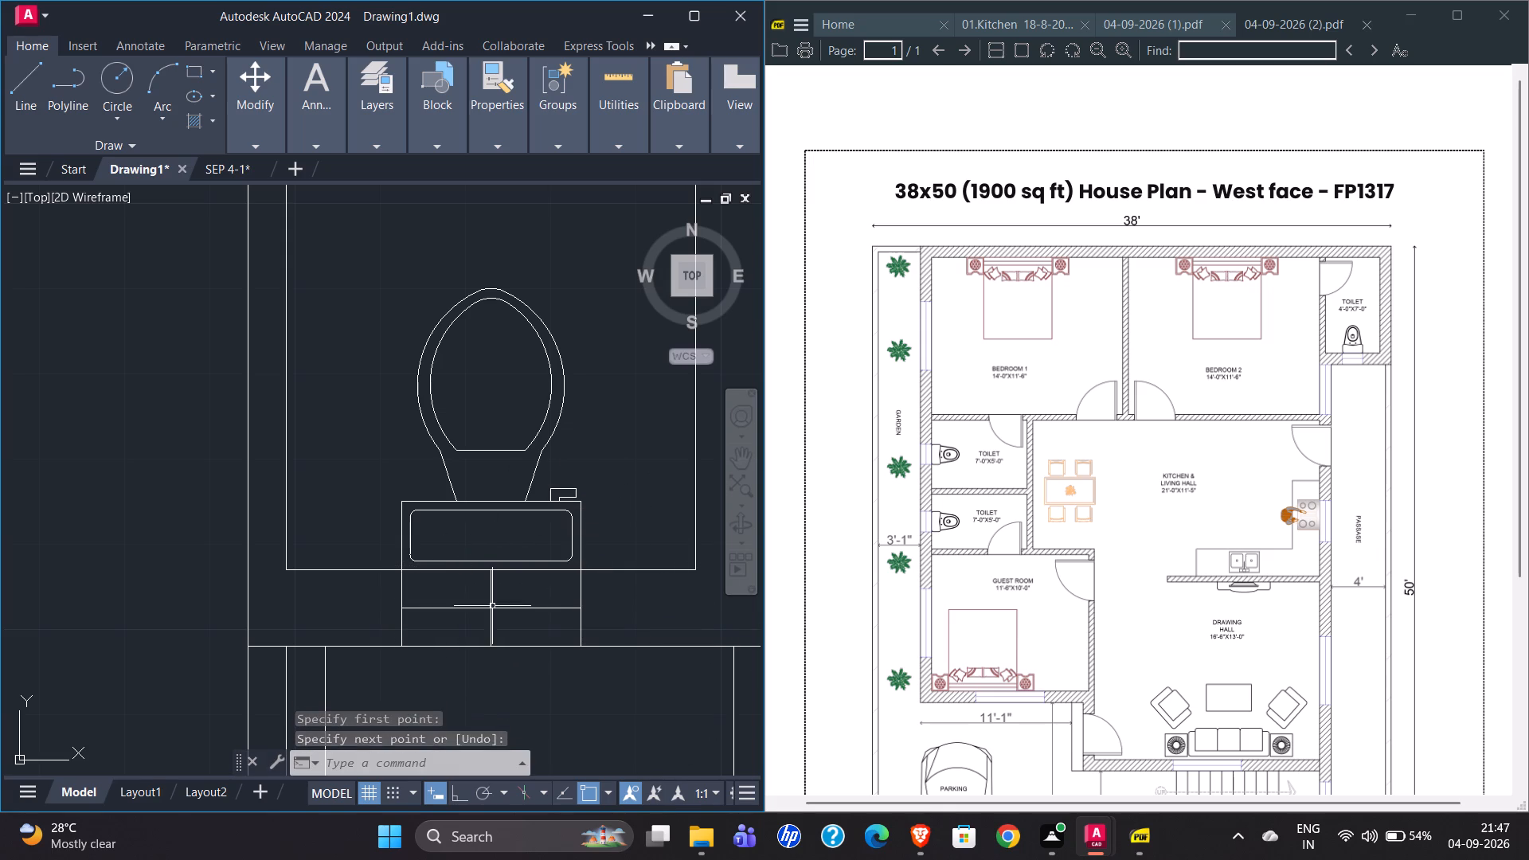
# Delete the vertical centre guide line between the two window jambs in the northeast toilet's south wall.
pyautogui.click(491, 587)
pyautogui.press('Delete')
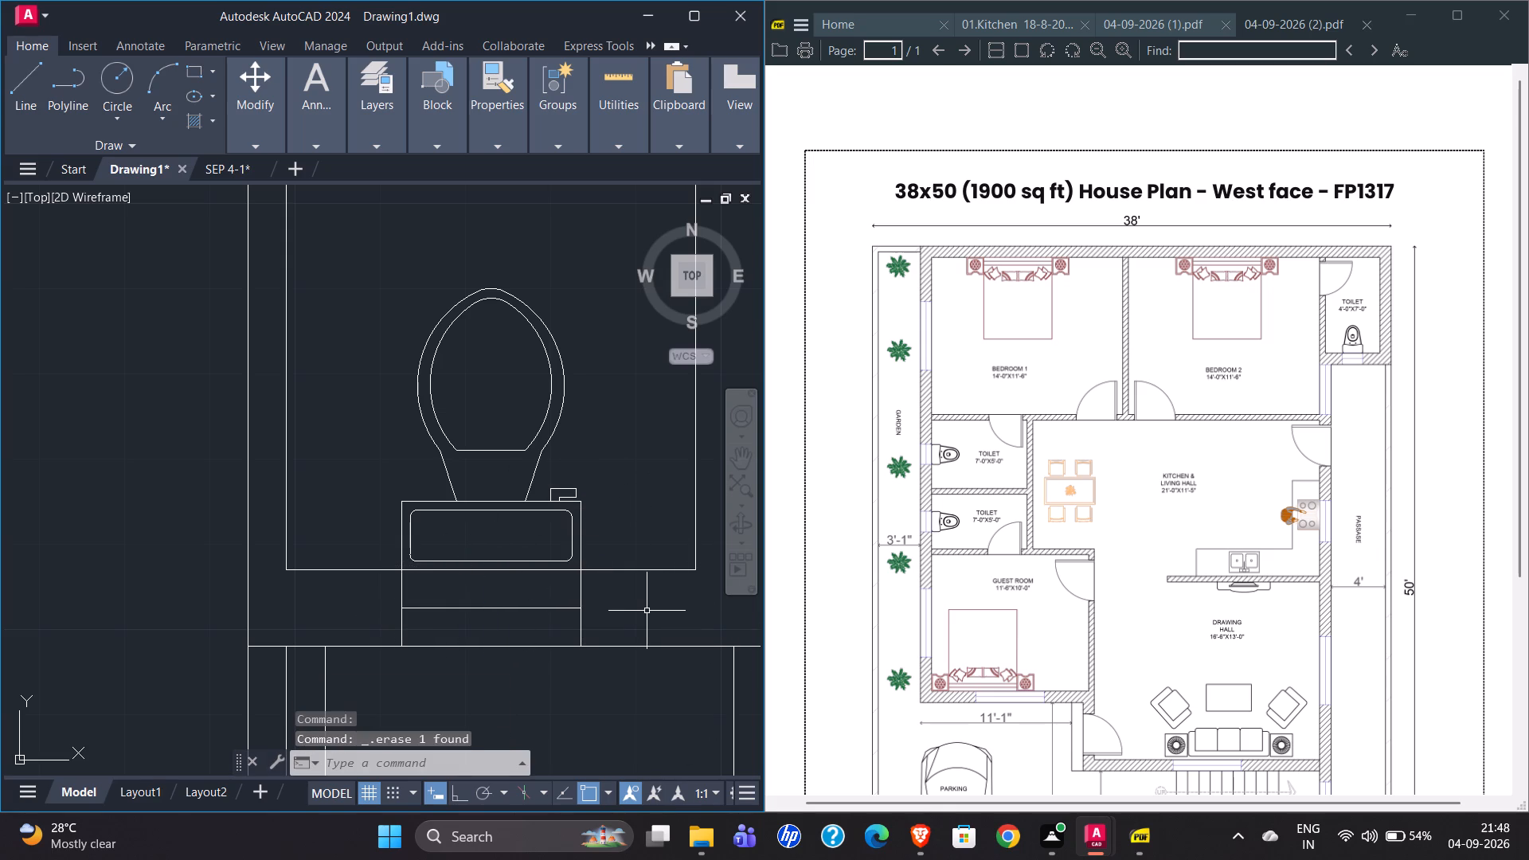
pyautogui.scroll(-2, 541, 503)
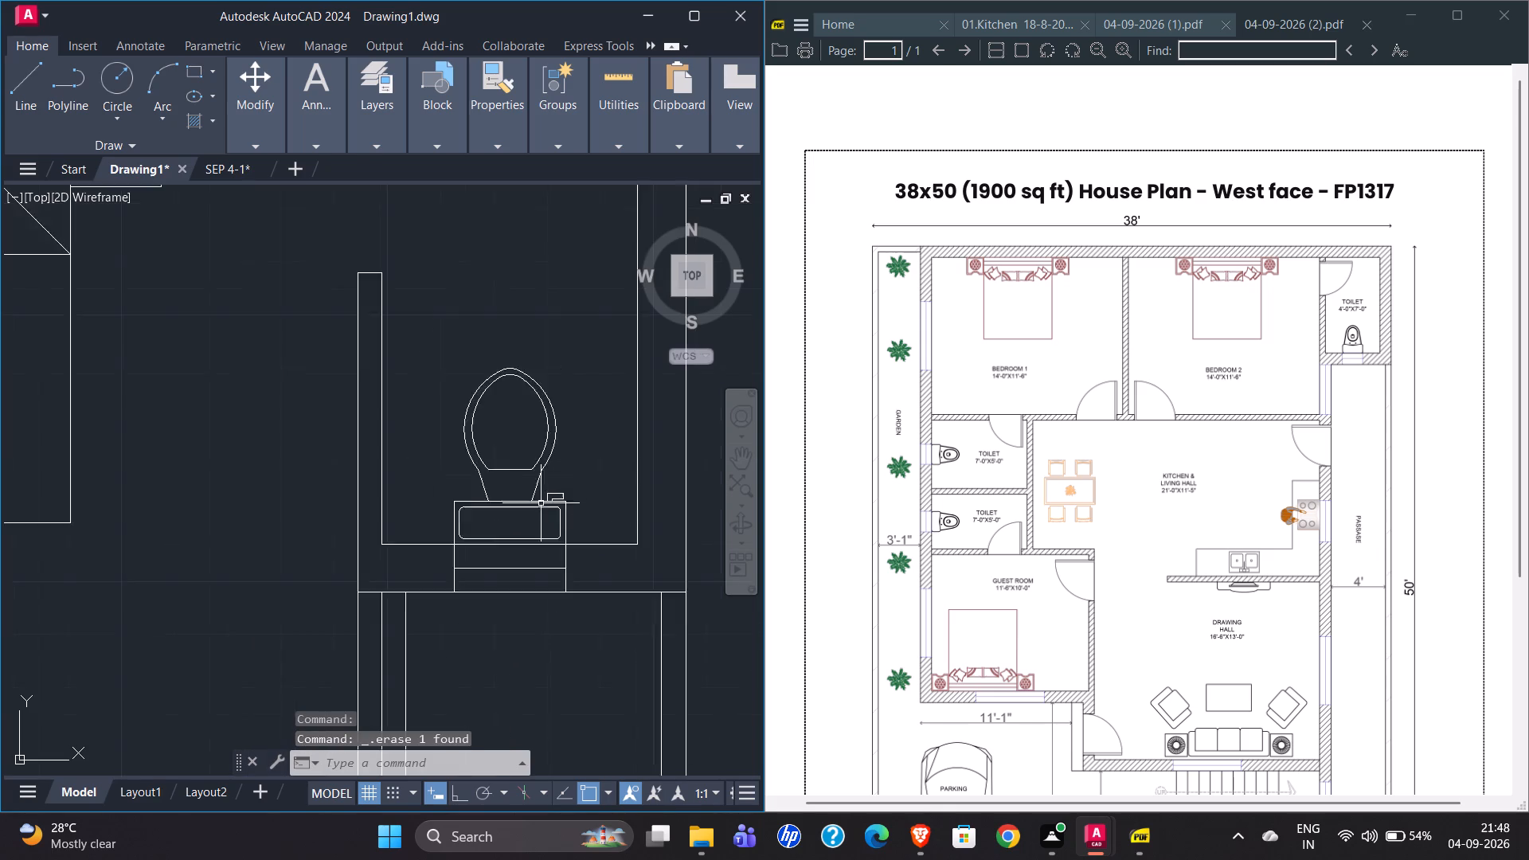
# Copy the northeast toilet's WC and window lines by the tank's back-edge midpoint to midway between the upper west toilet's west inner corners.
pyautogui.scroll(-2, 541, 503)
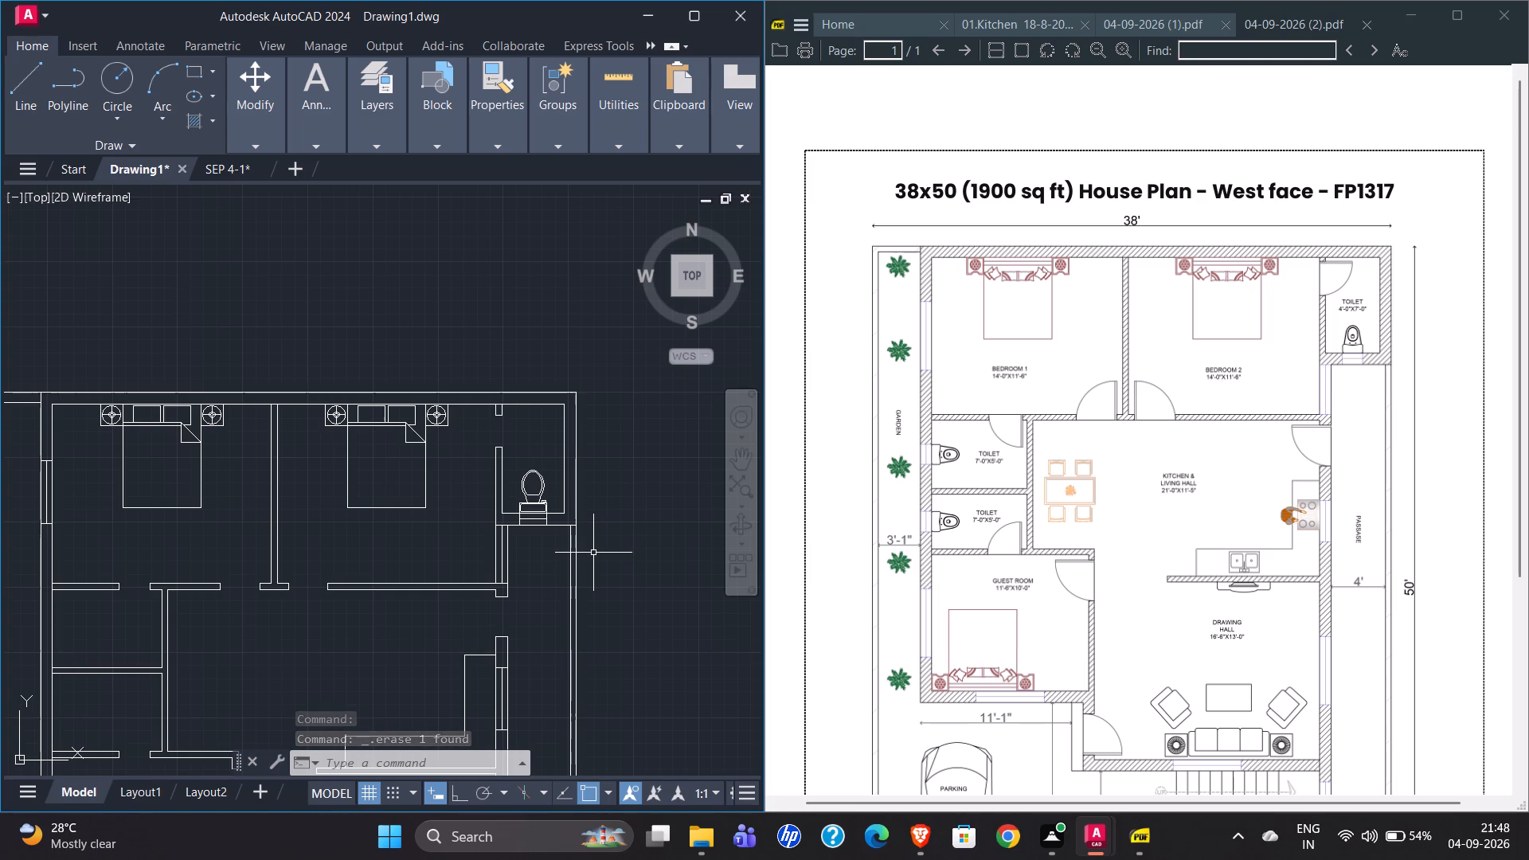
pyautogui.scroll(3, 559, 494)
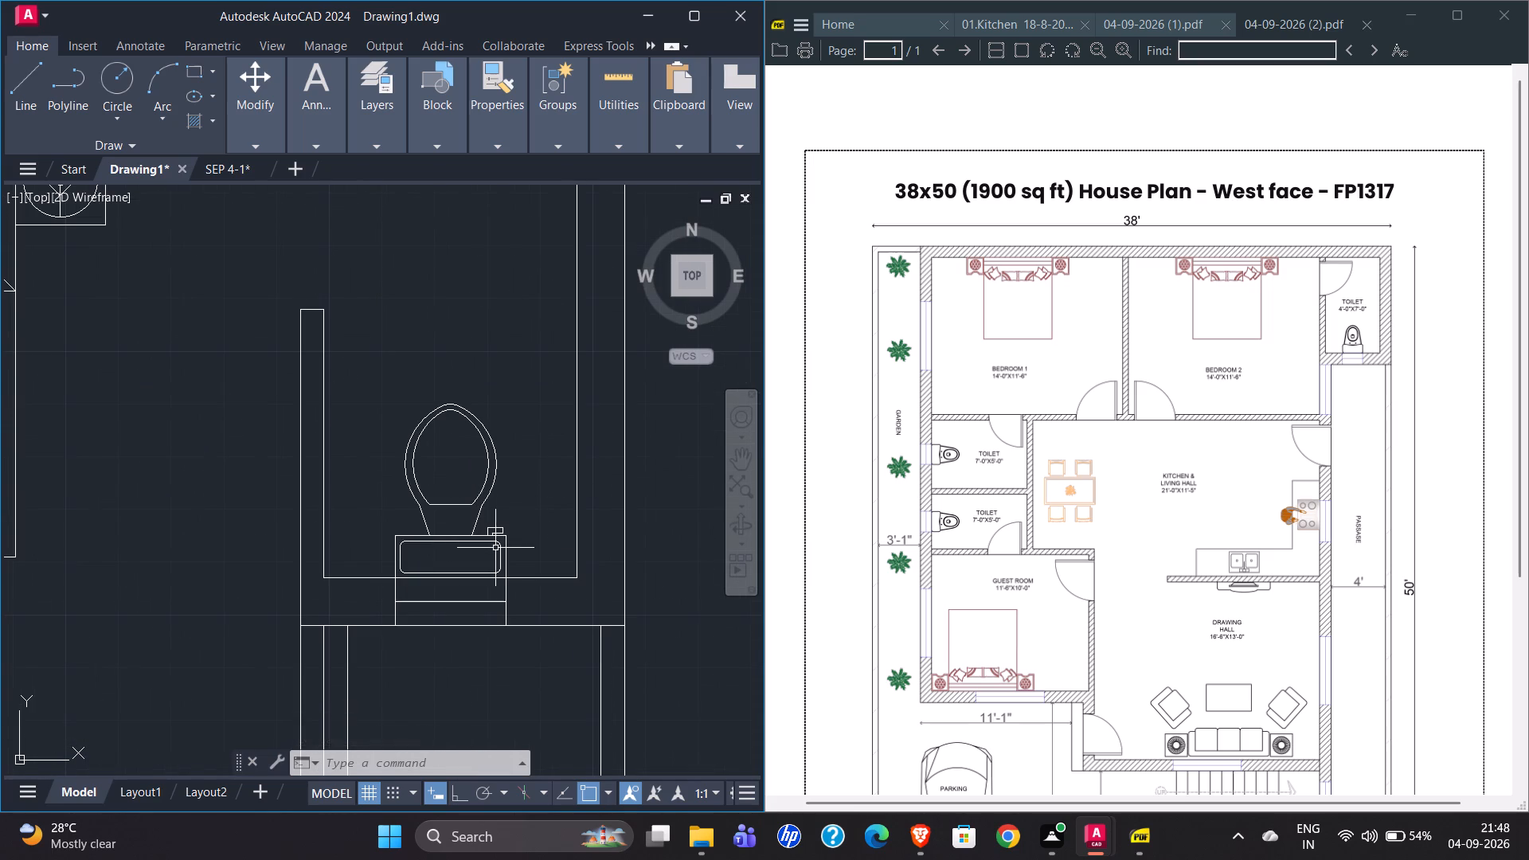
pyautogui.click(502, 548)
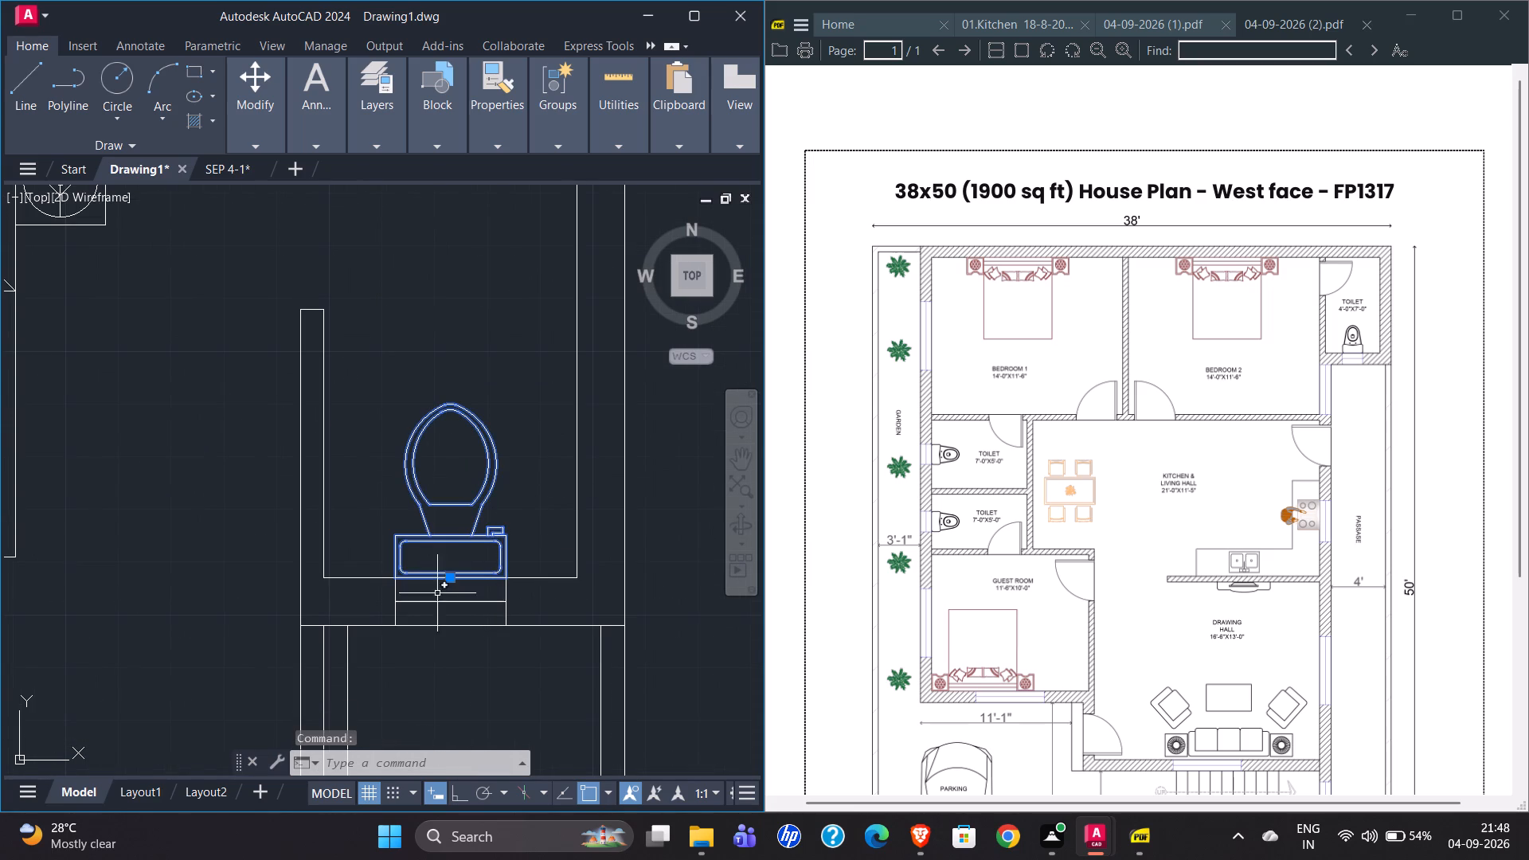
pyautogui.click(372, 555)
pyautogui.click(530, 632)
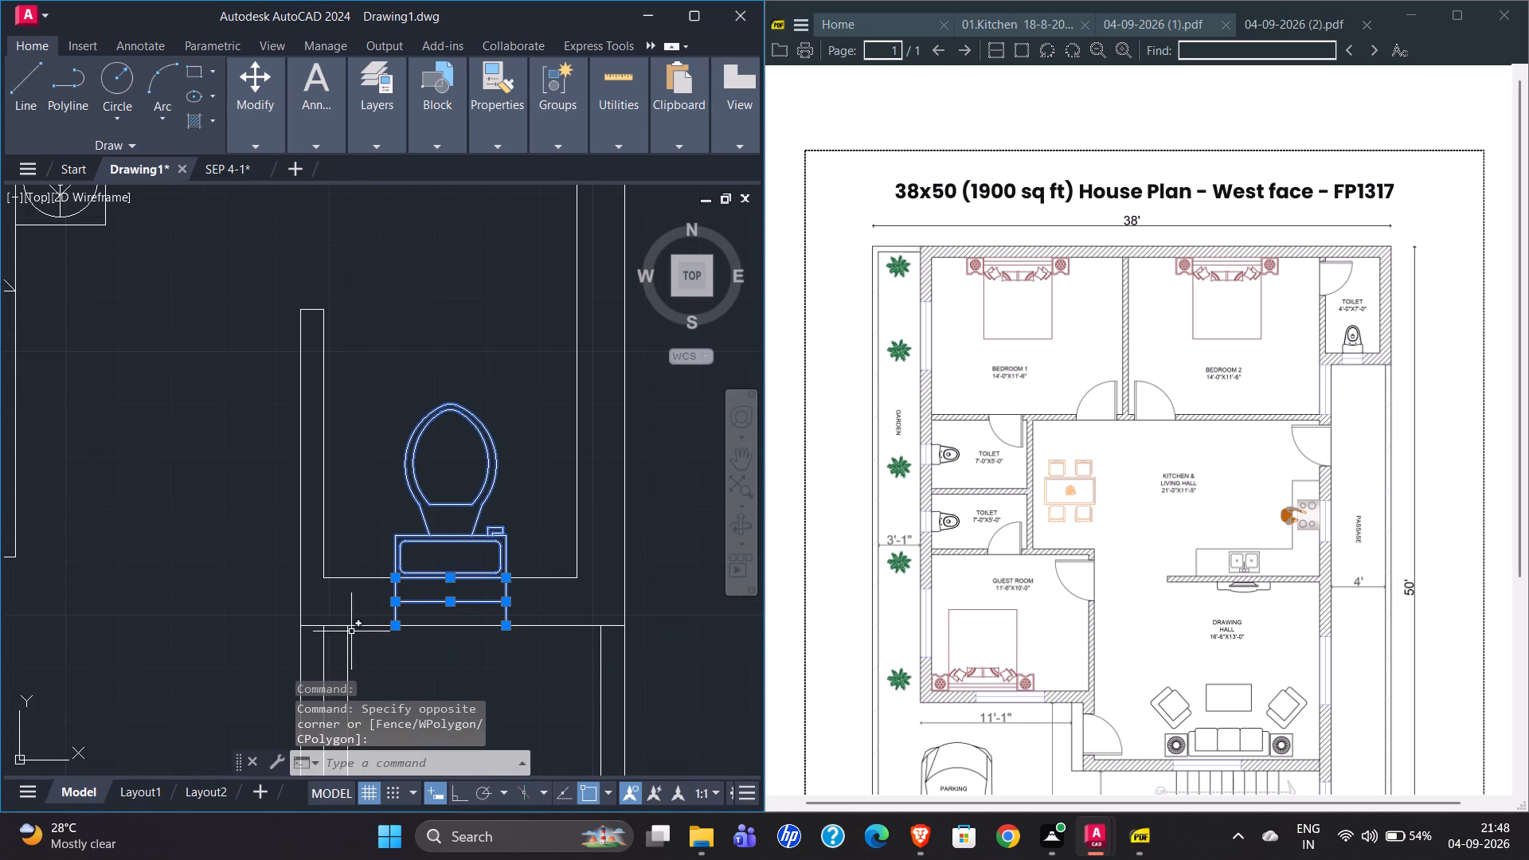
pyautogui.write('CO')
pyautogui.press('Return')
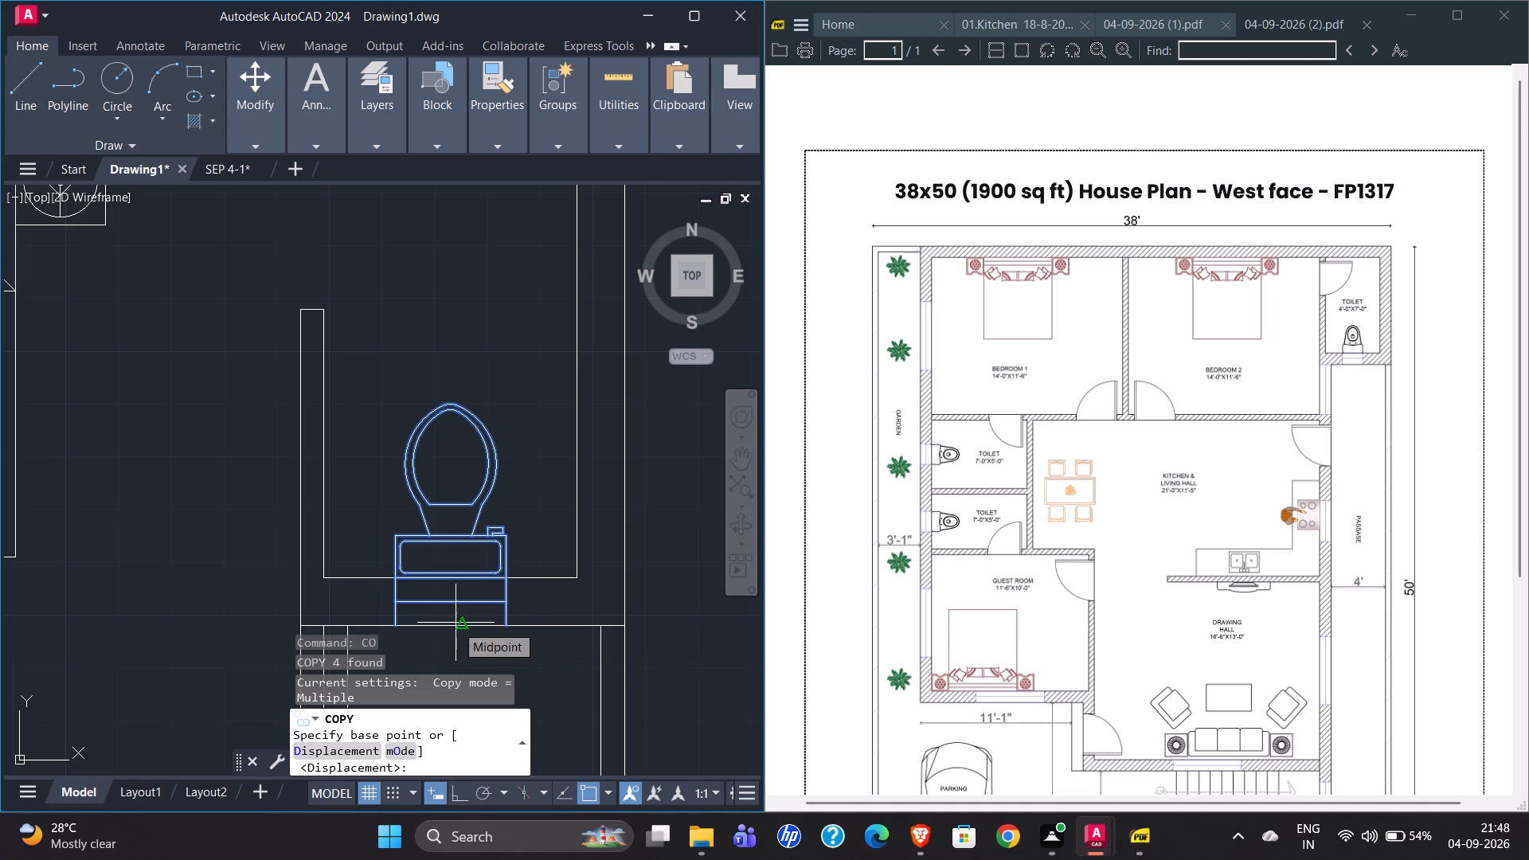
pyautogui.scroll(1, 455, 597)
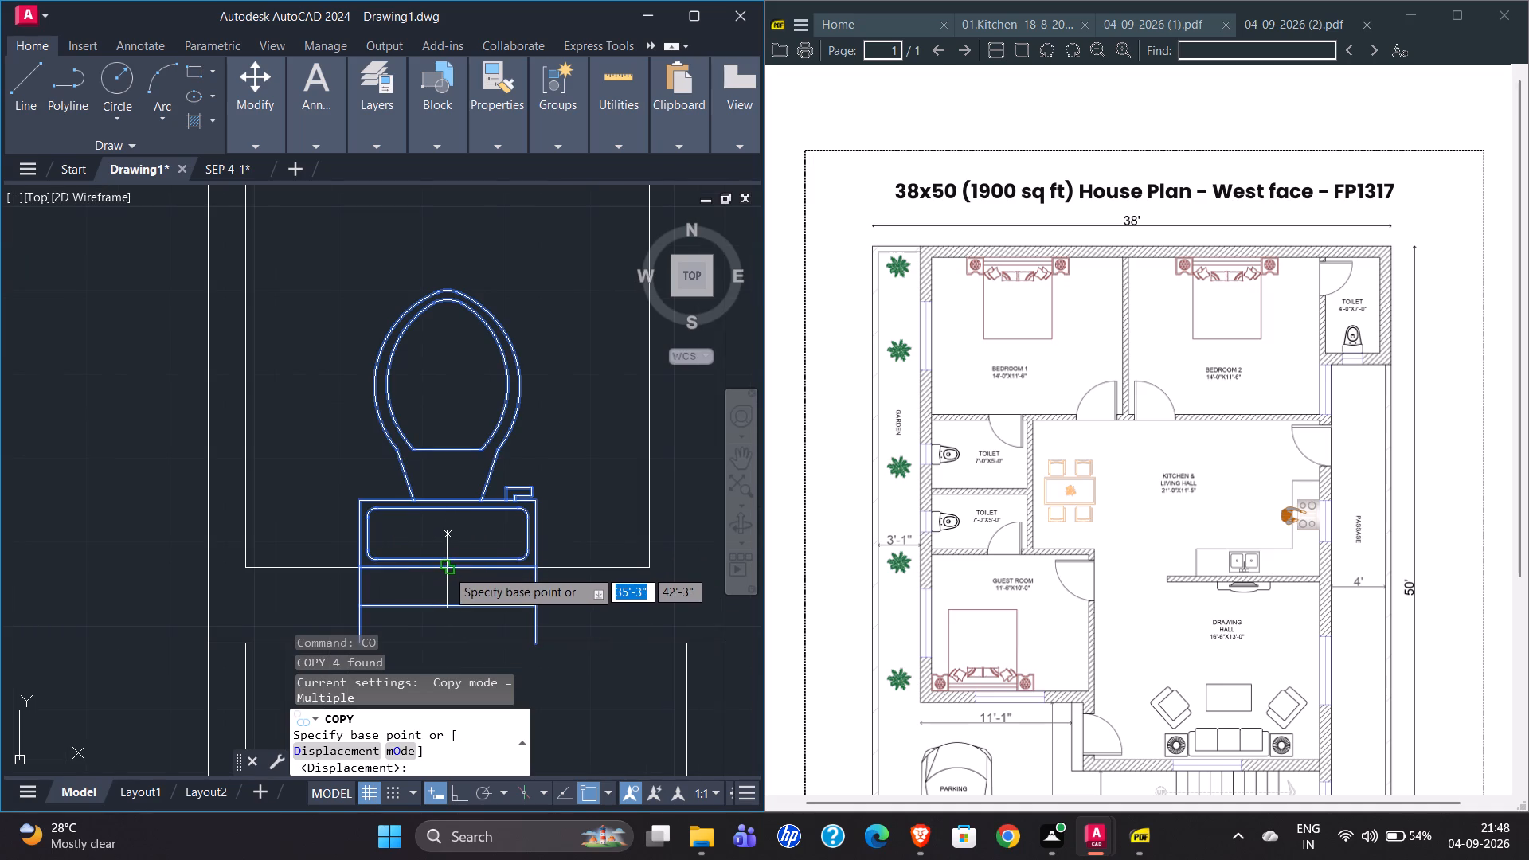
pyautogui.click(447, 569)
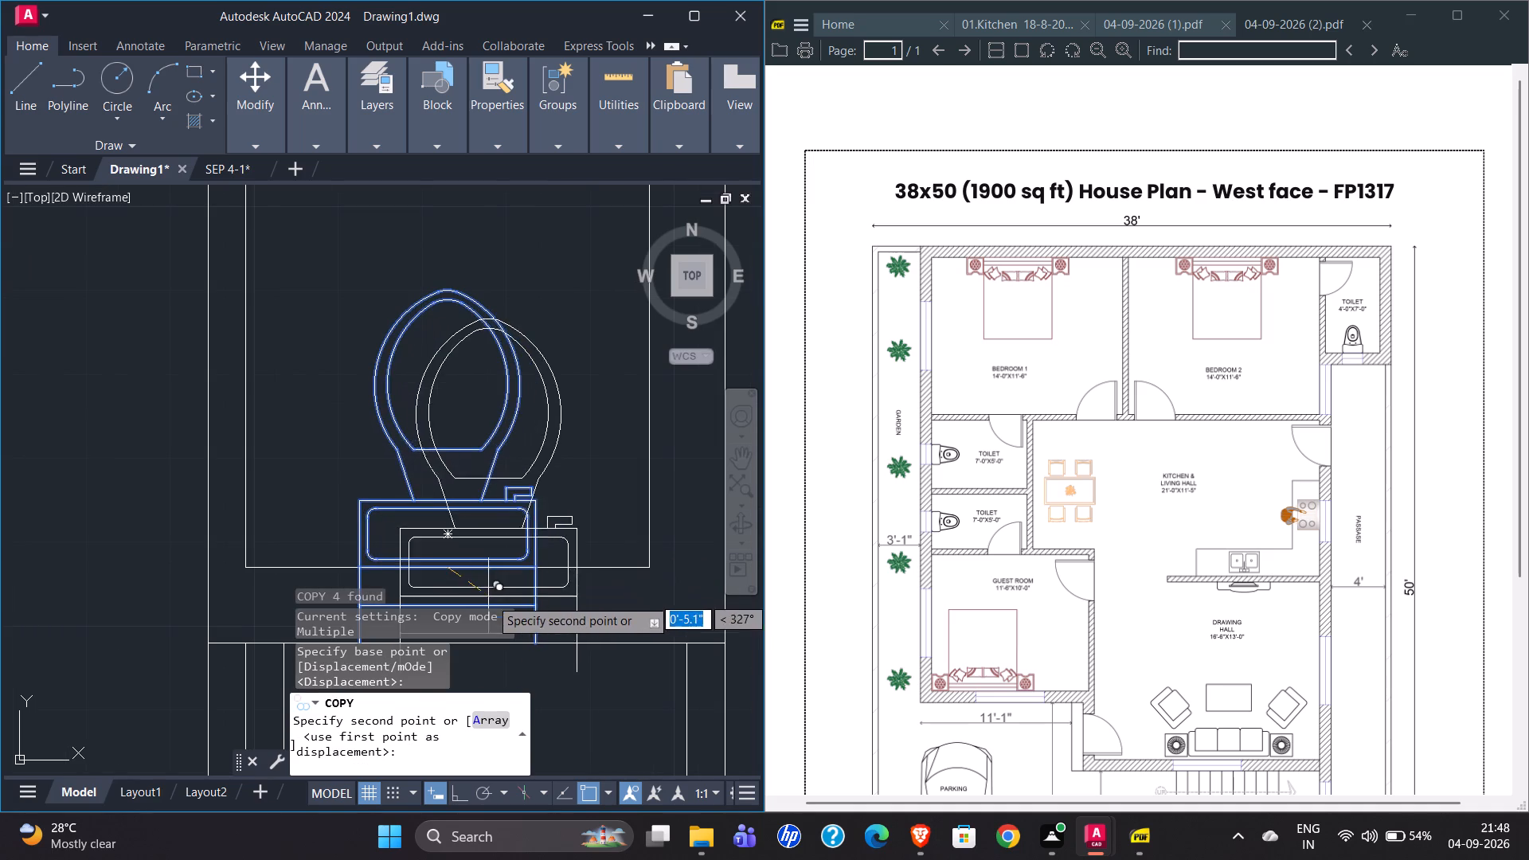
pyautogui.scroll(-3, 456, 511)
pyautogui.scroll(-2, 522, 518)
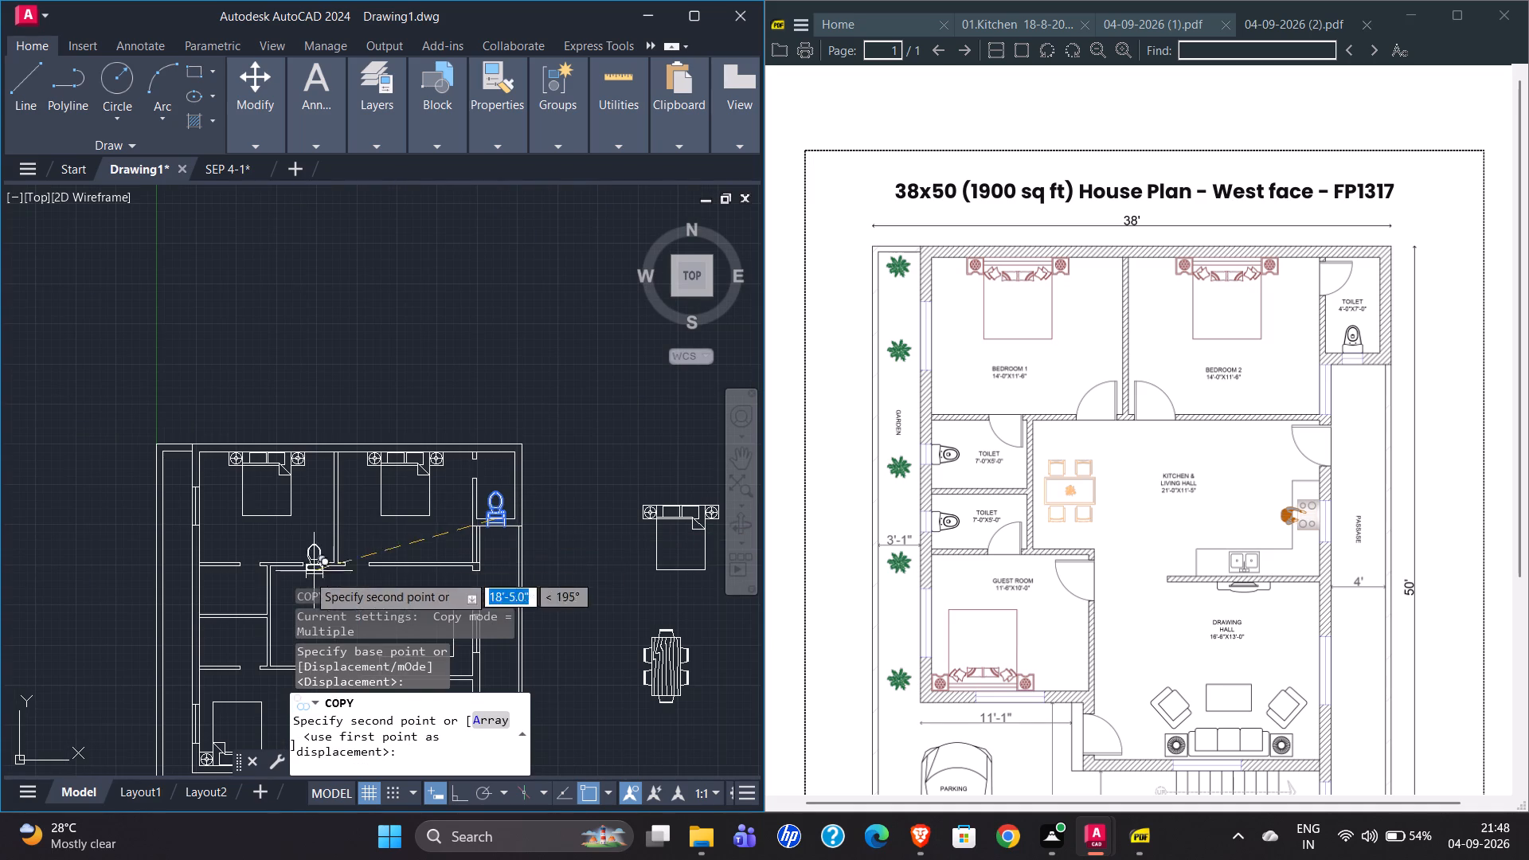
pyautogui.scroll(4, 201, 622)
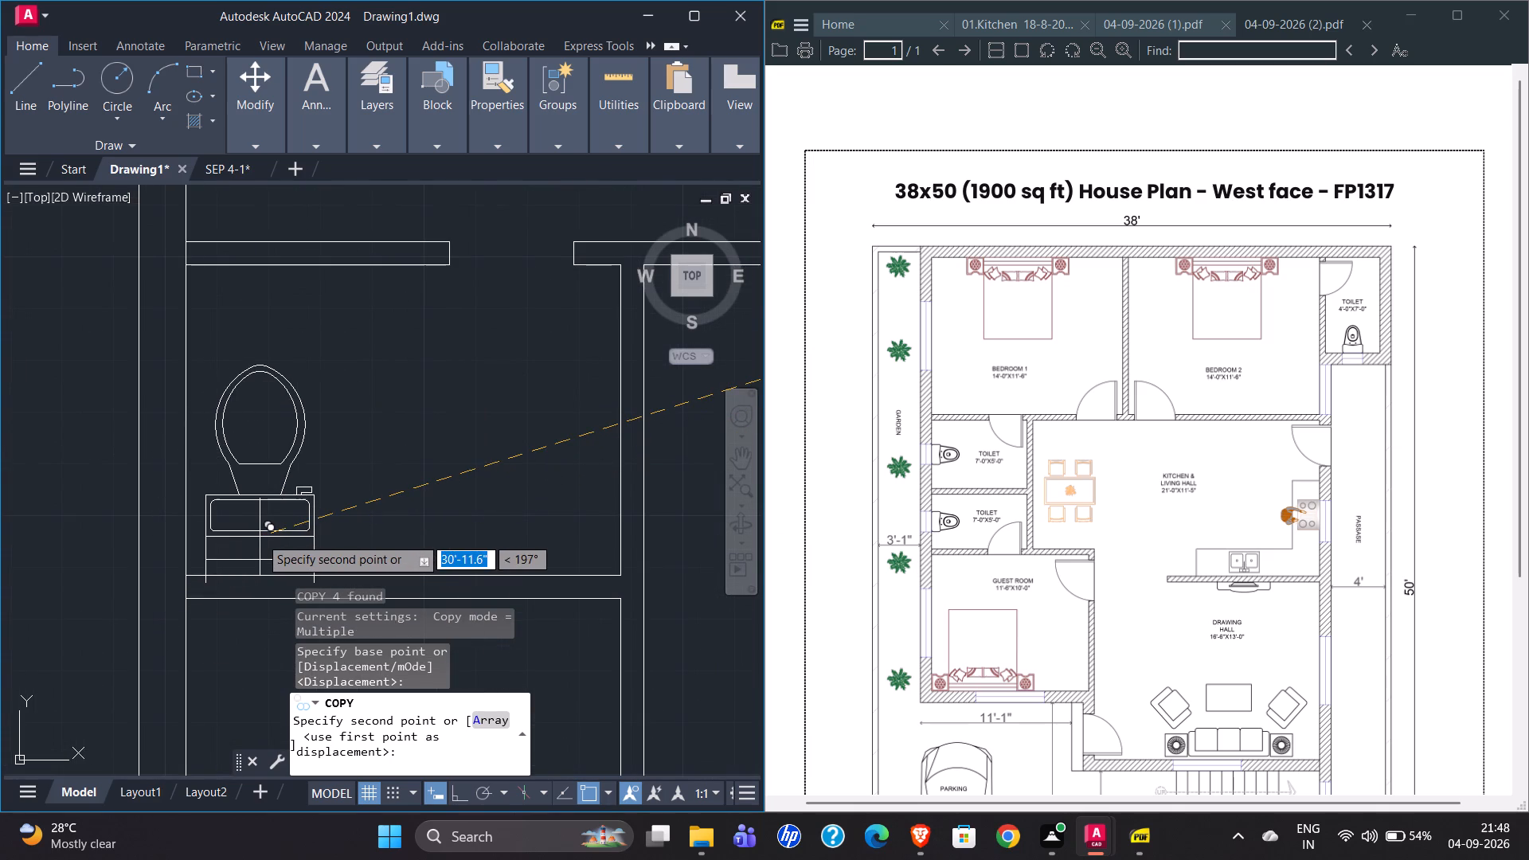
pyautogui.press('m')
pyautogui.press('2')
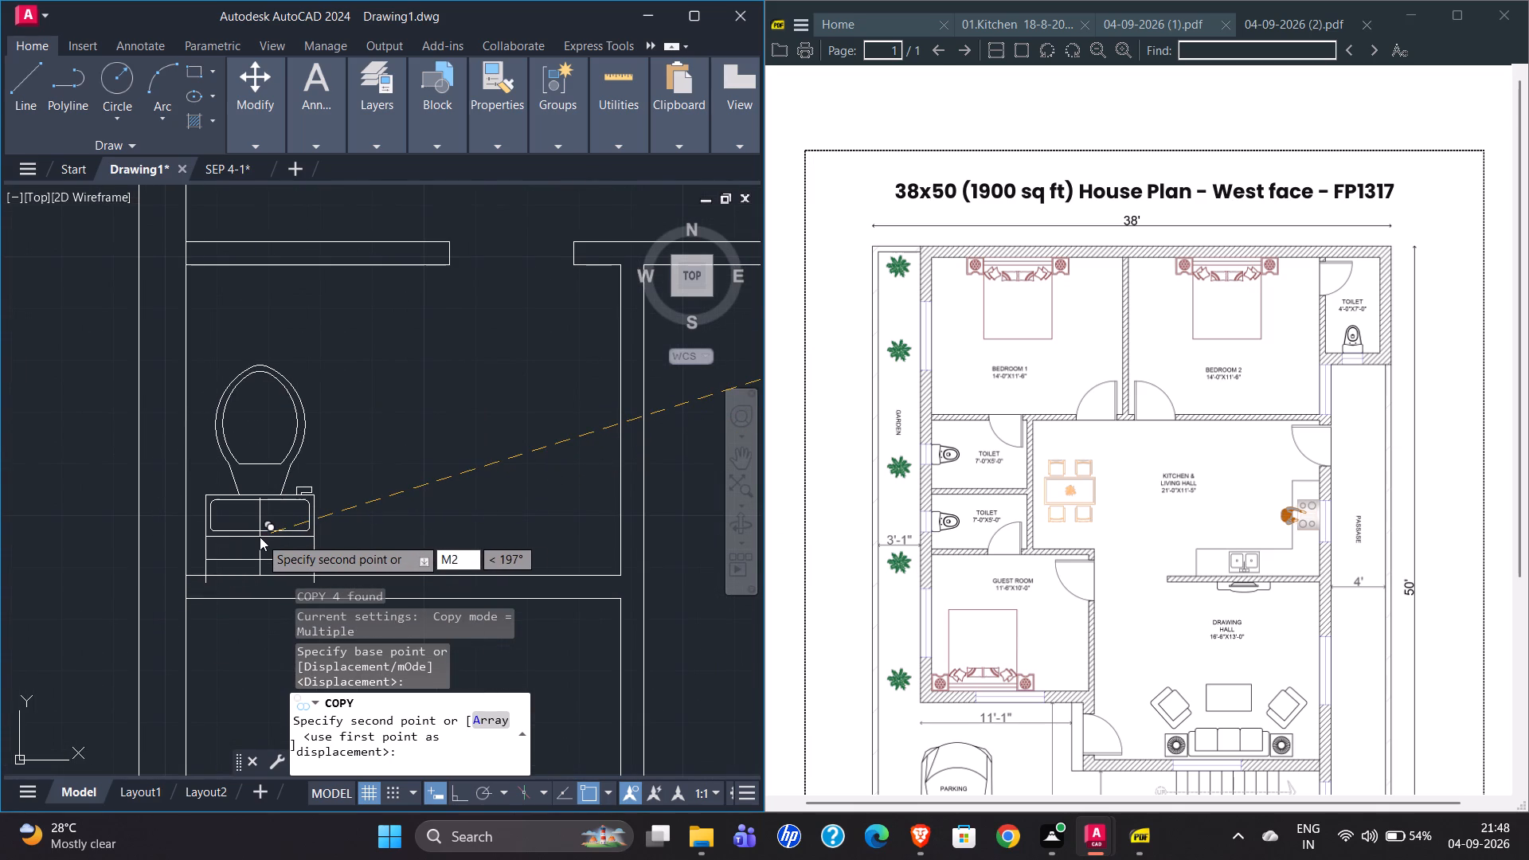
pyautogui.press('p')
pyautogui.press('Return')
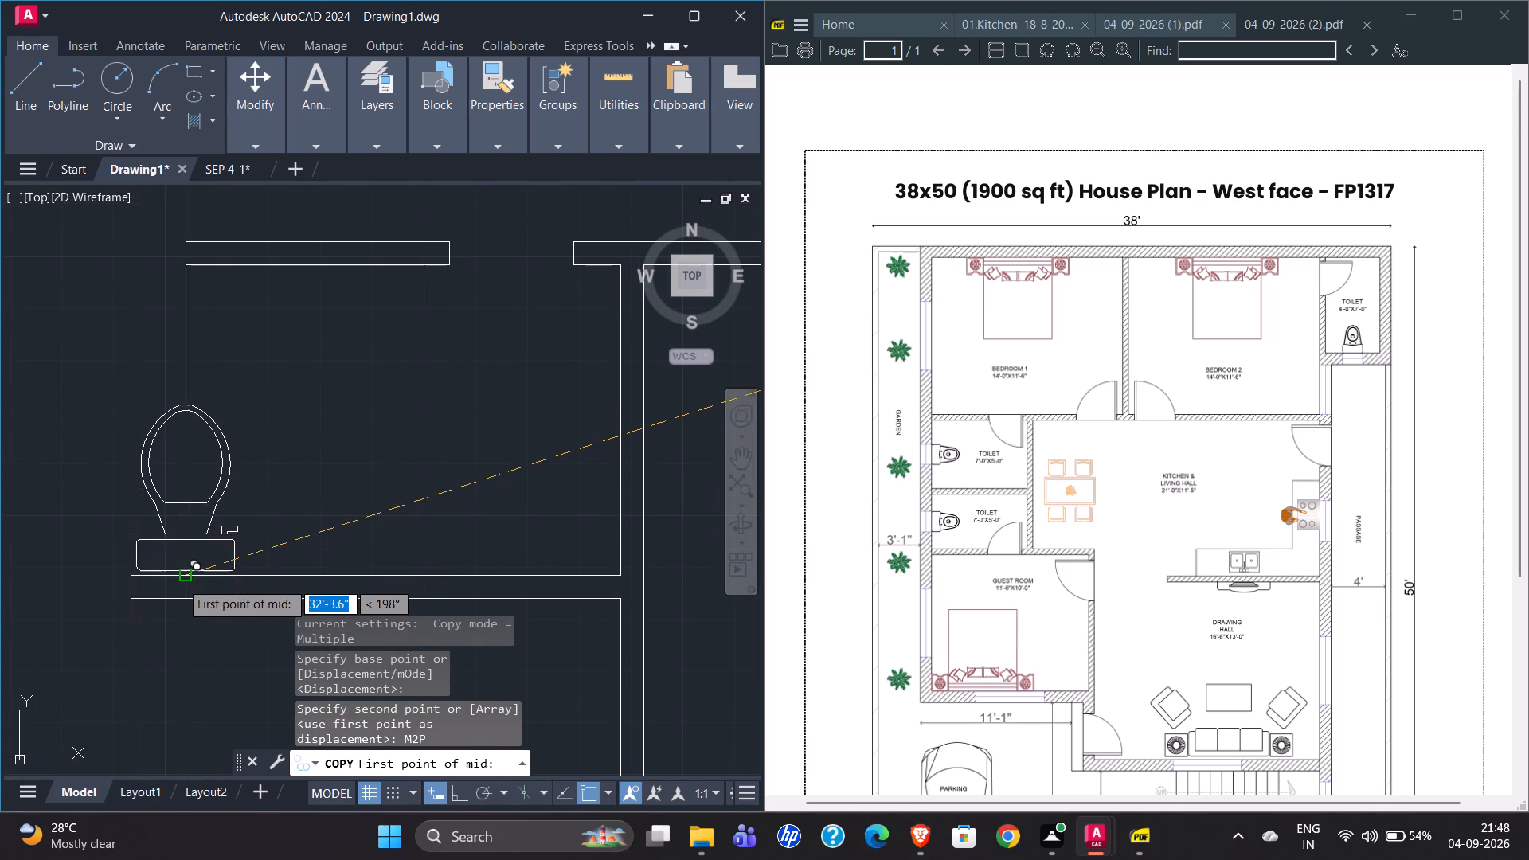
pyautogui.click(180, 583)
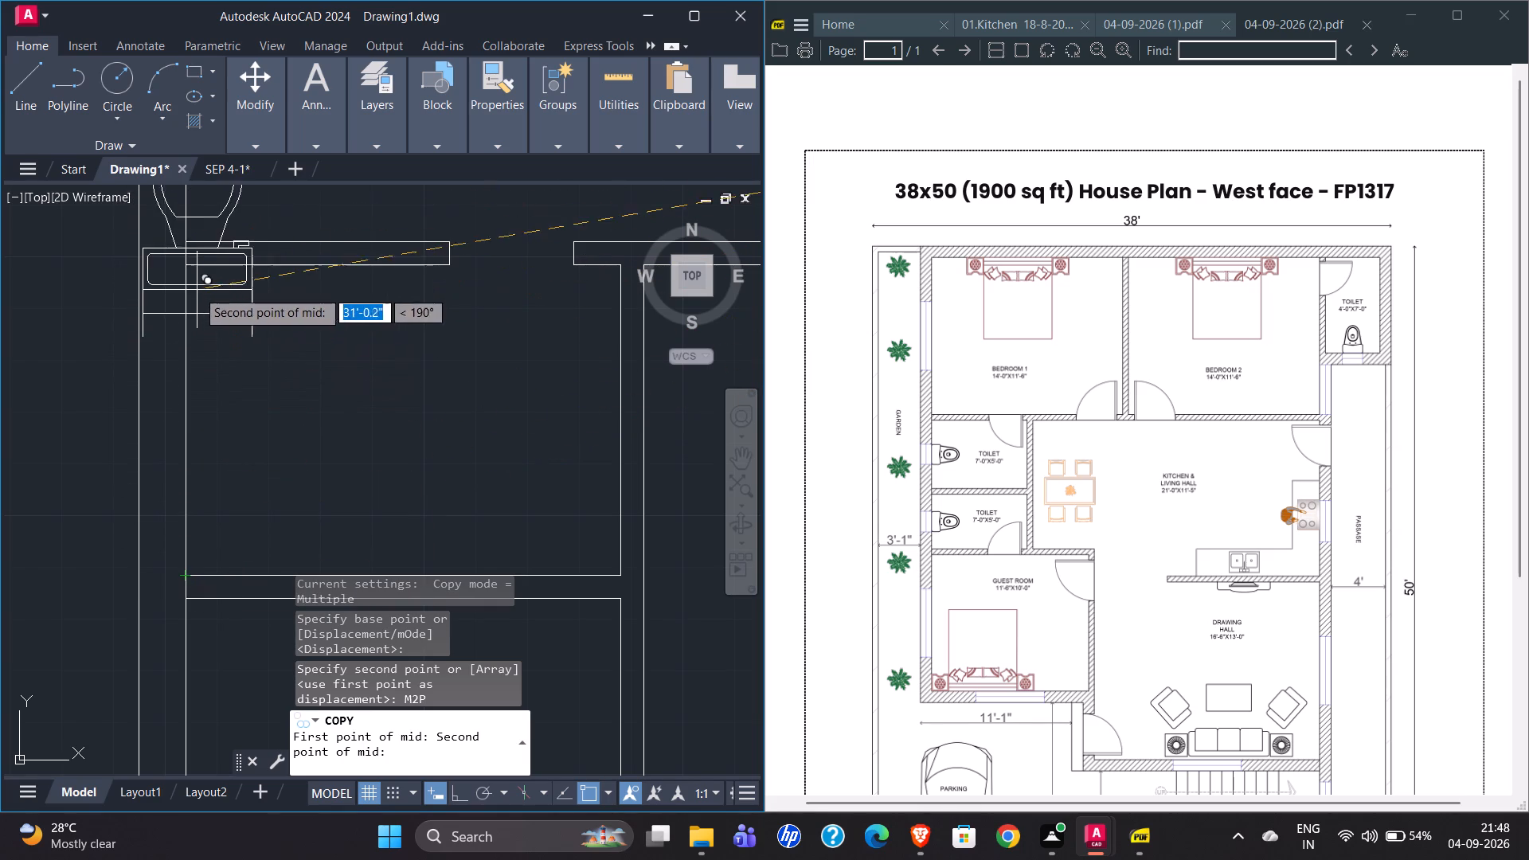
pyautogui.click(186, 267)
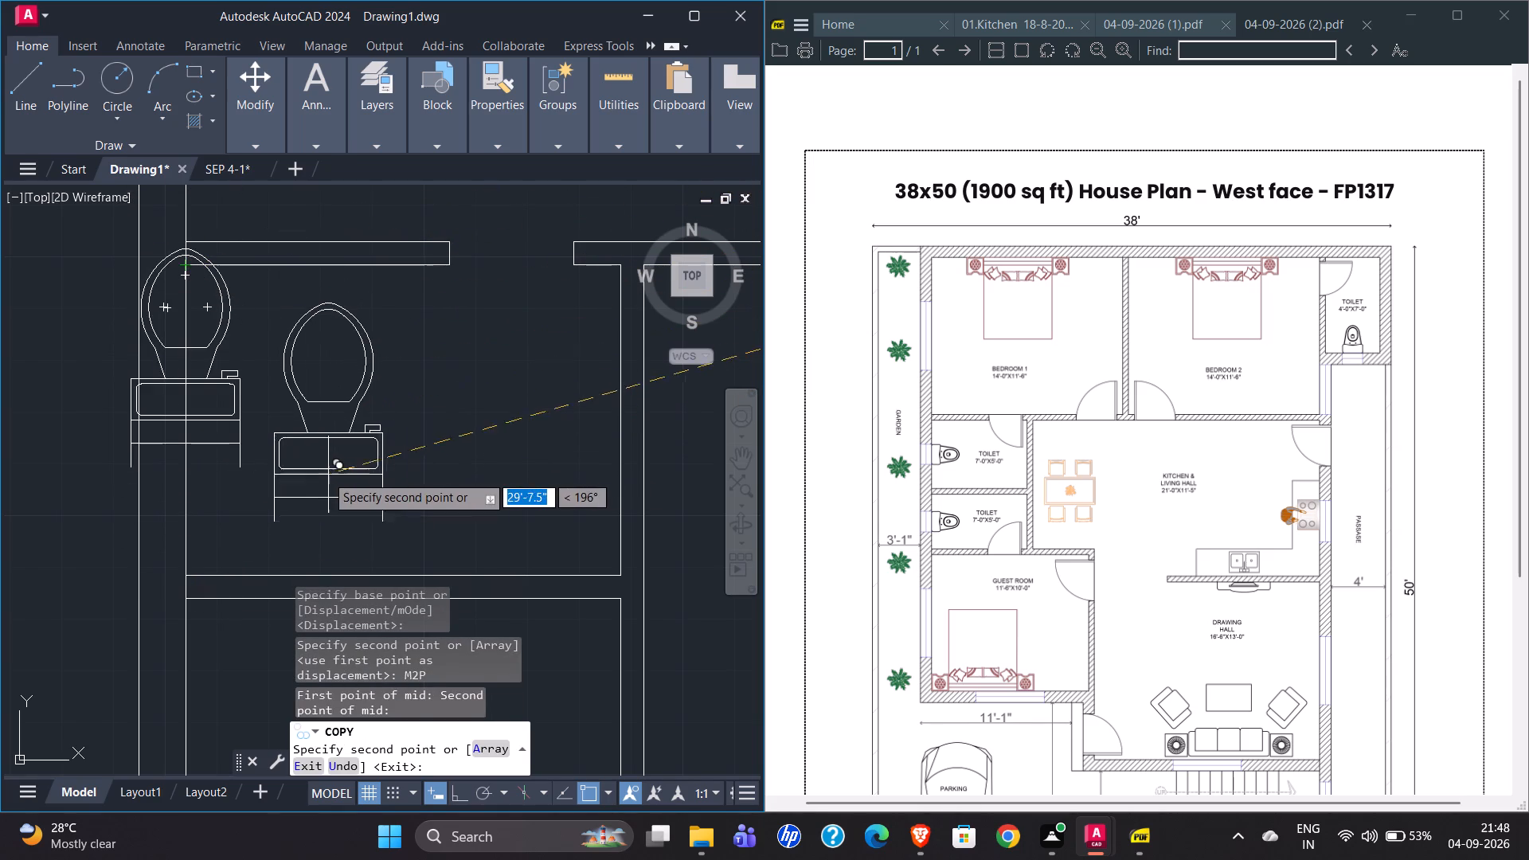
pyautogui.press('Escape')
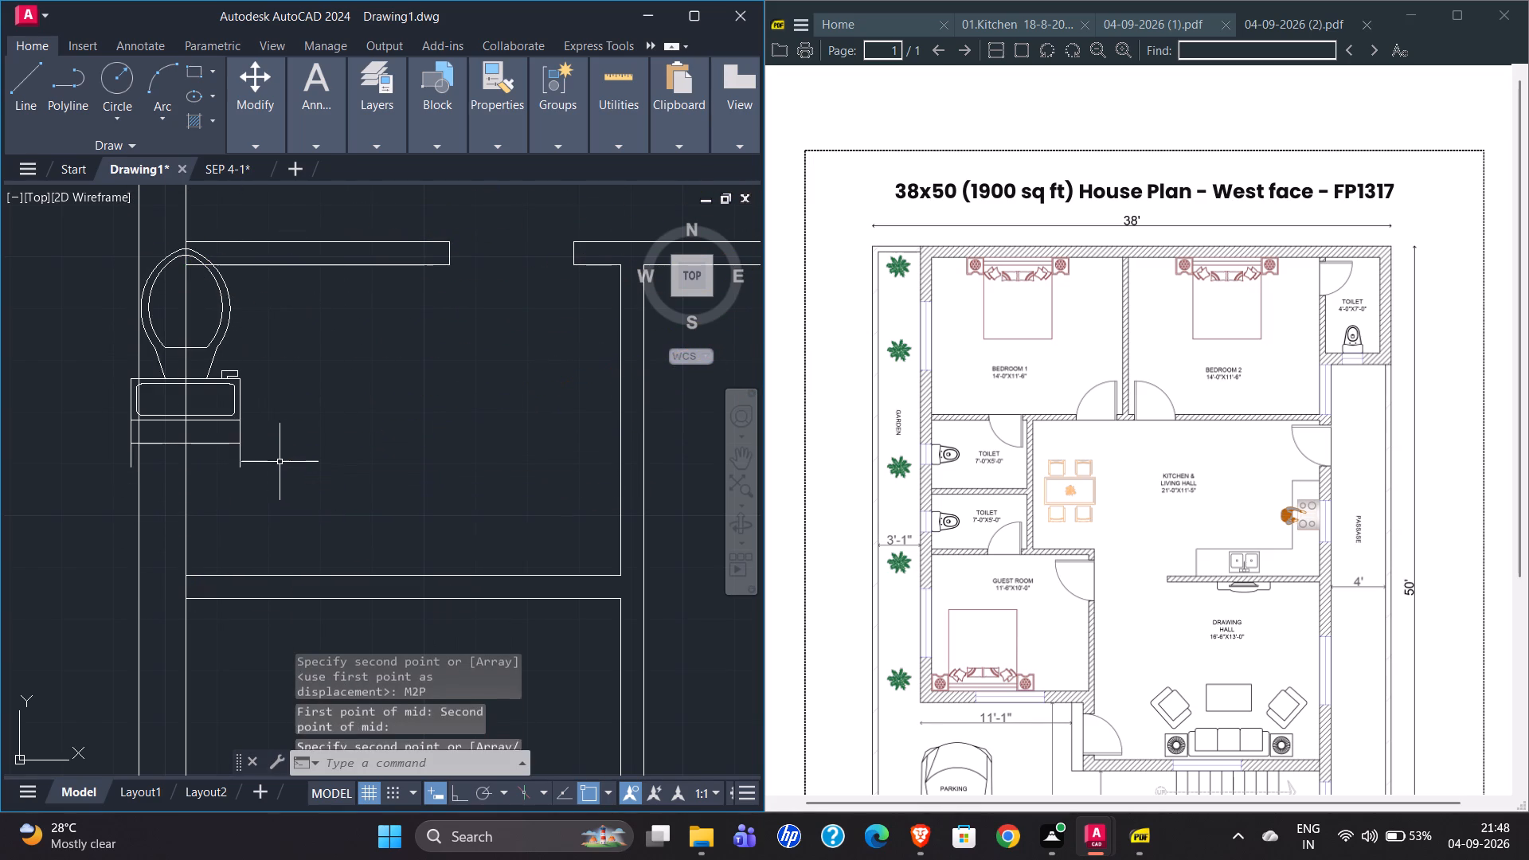
# Rotate the copied WC and window lines to 270° about the window line's midpoint, with the bowl facing east.
pyautogui.click(83, 251)
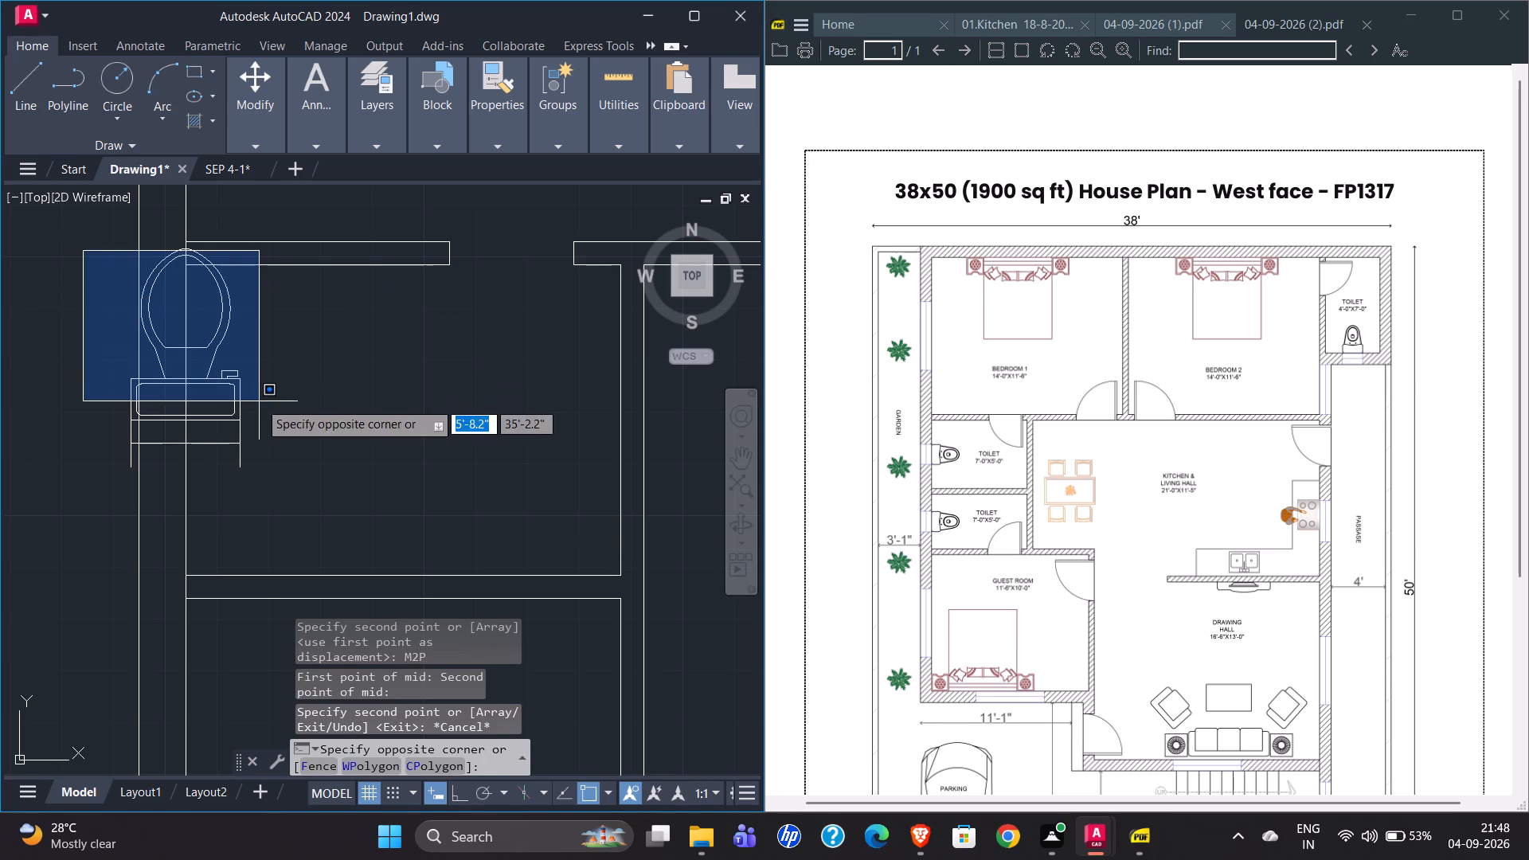
pyautogui.click(272, 465)
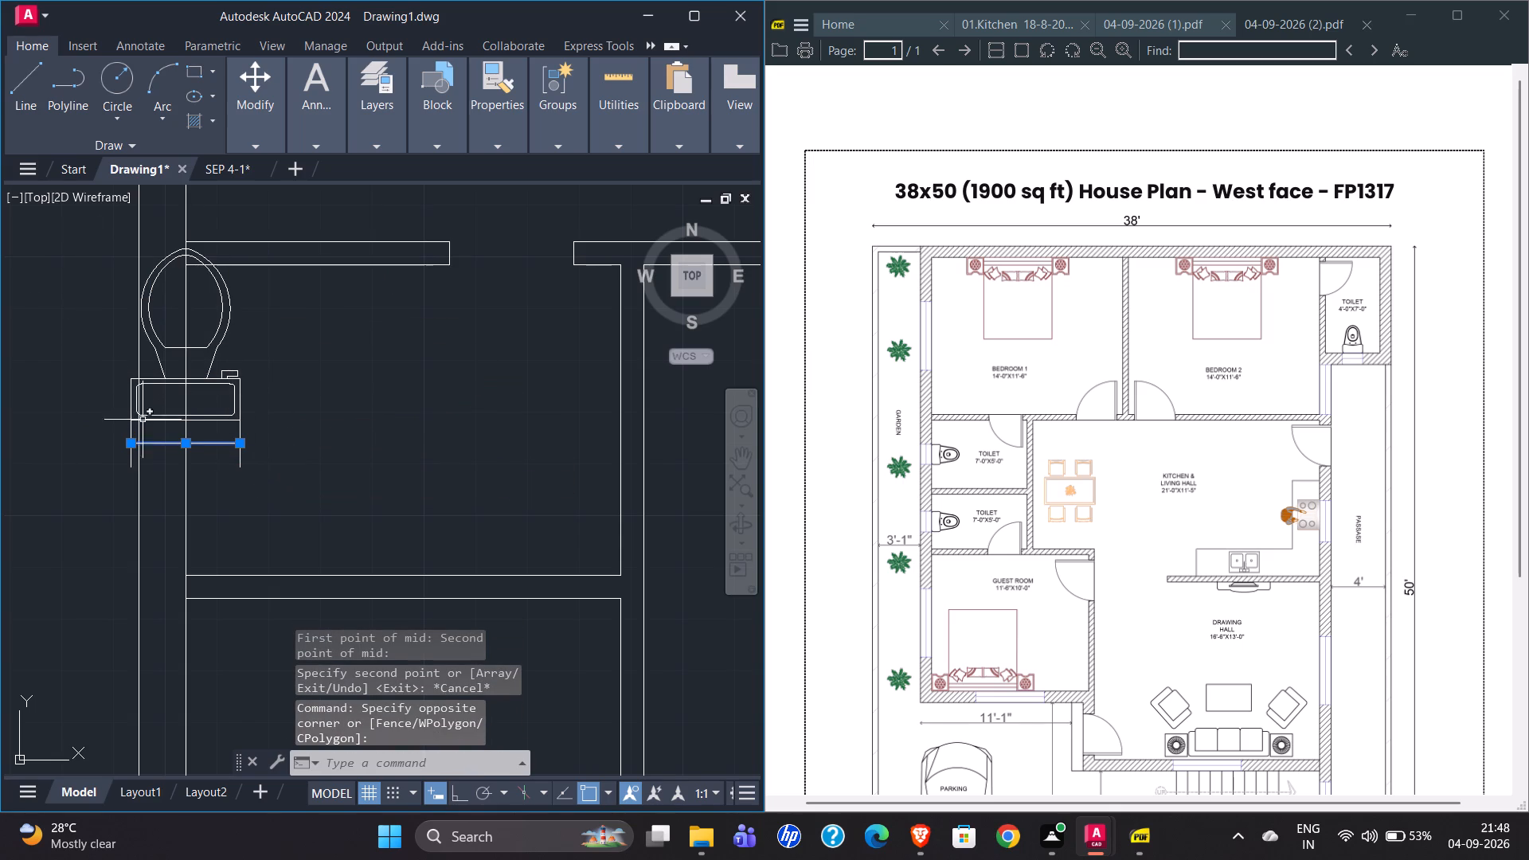
pyautogui.click(101, 236)
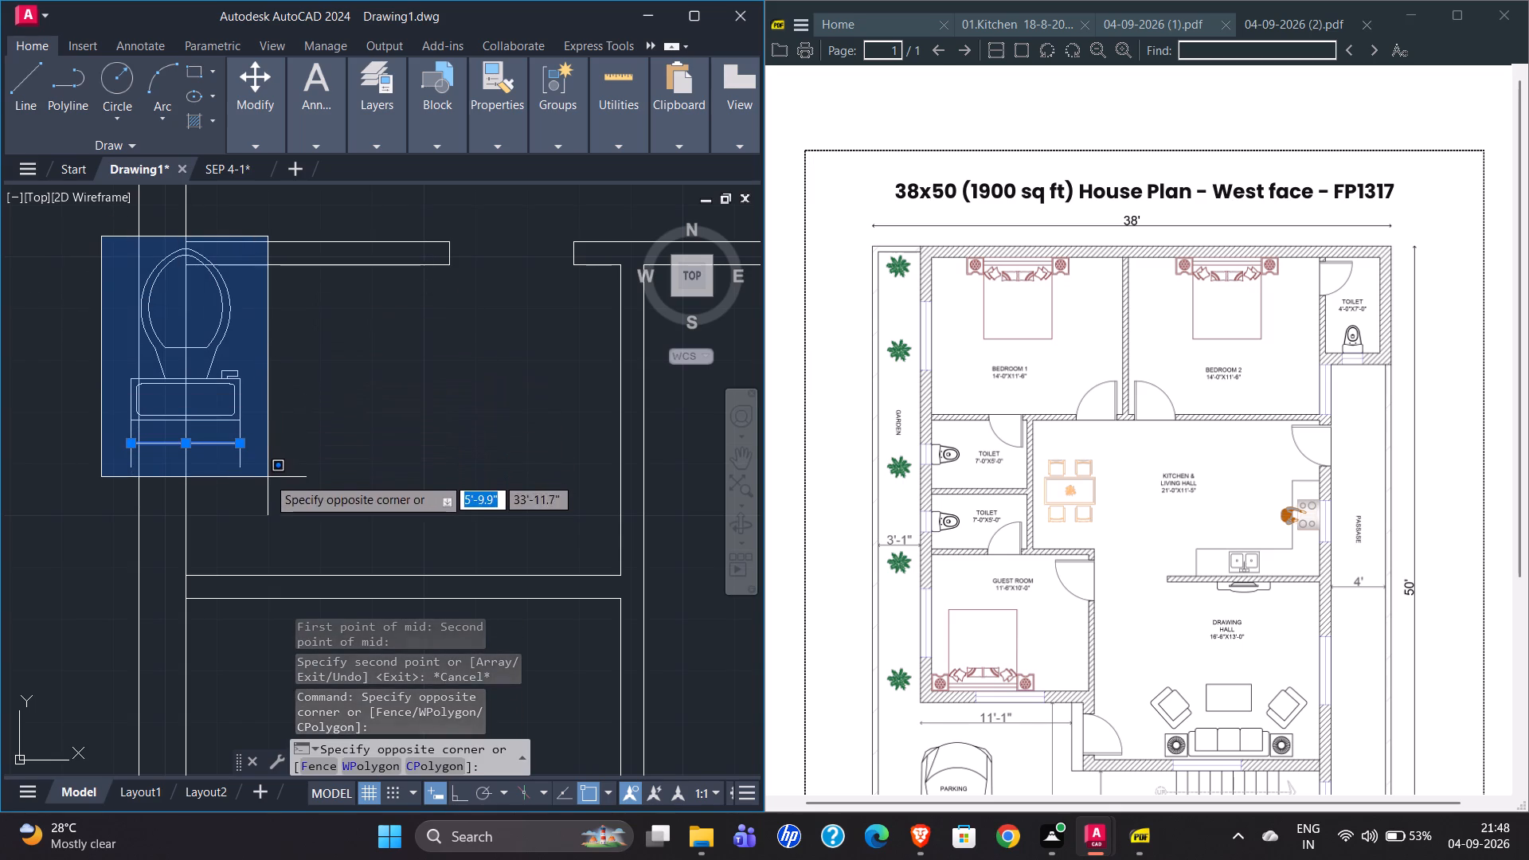
pyautogui.click(264, 494)
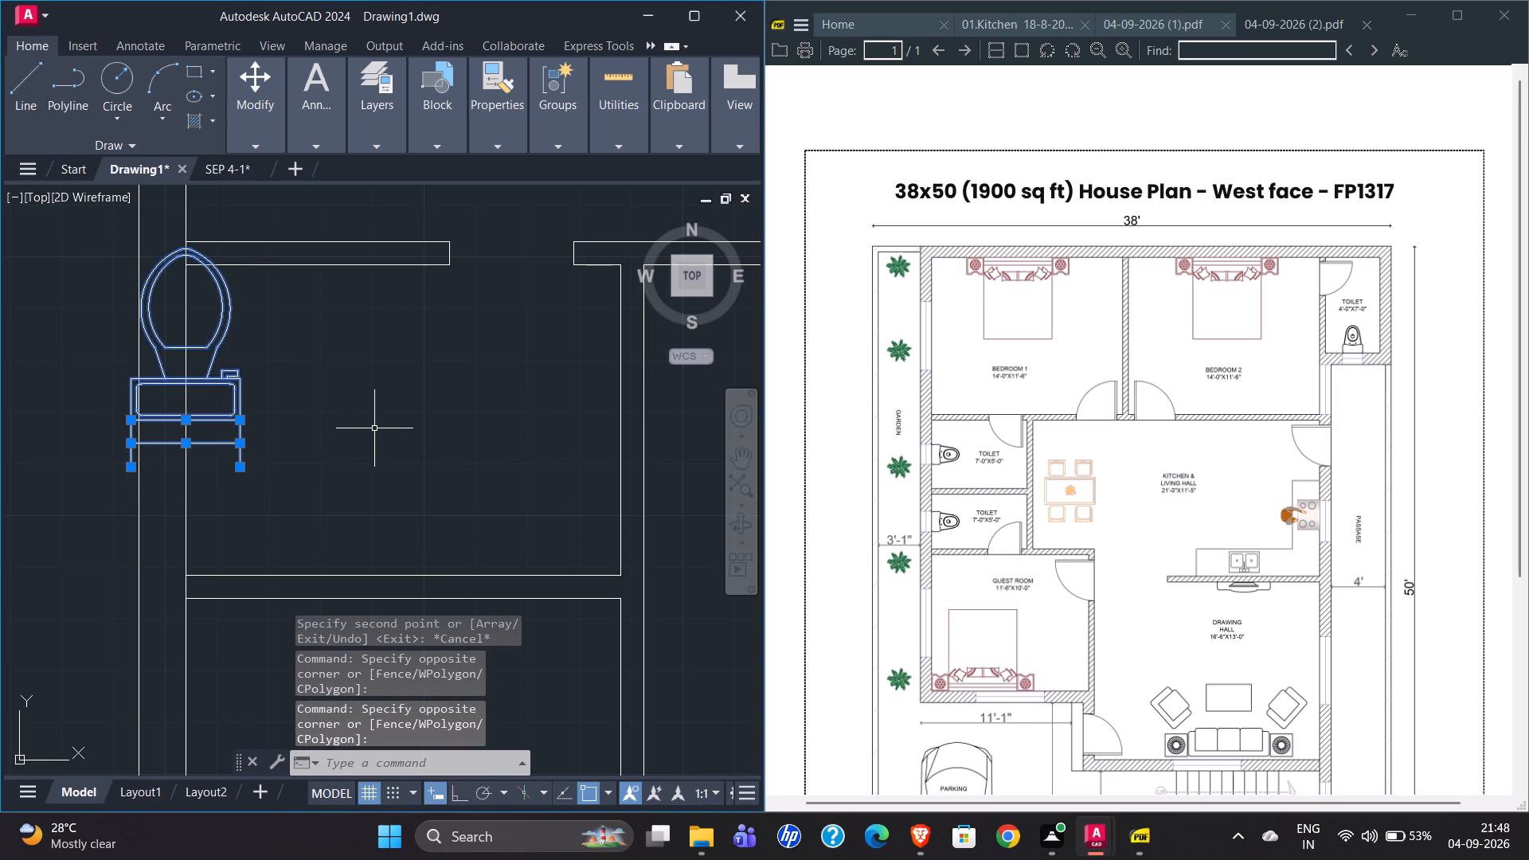
pyautogui.write('RO')
pyautogui.press('Return')
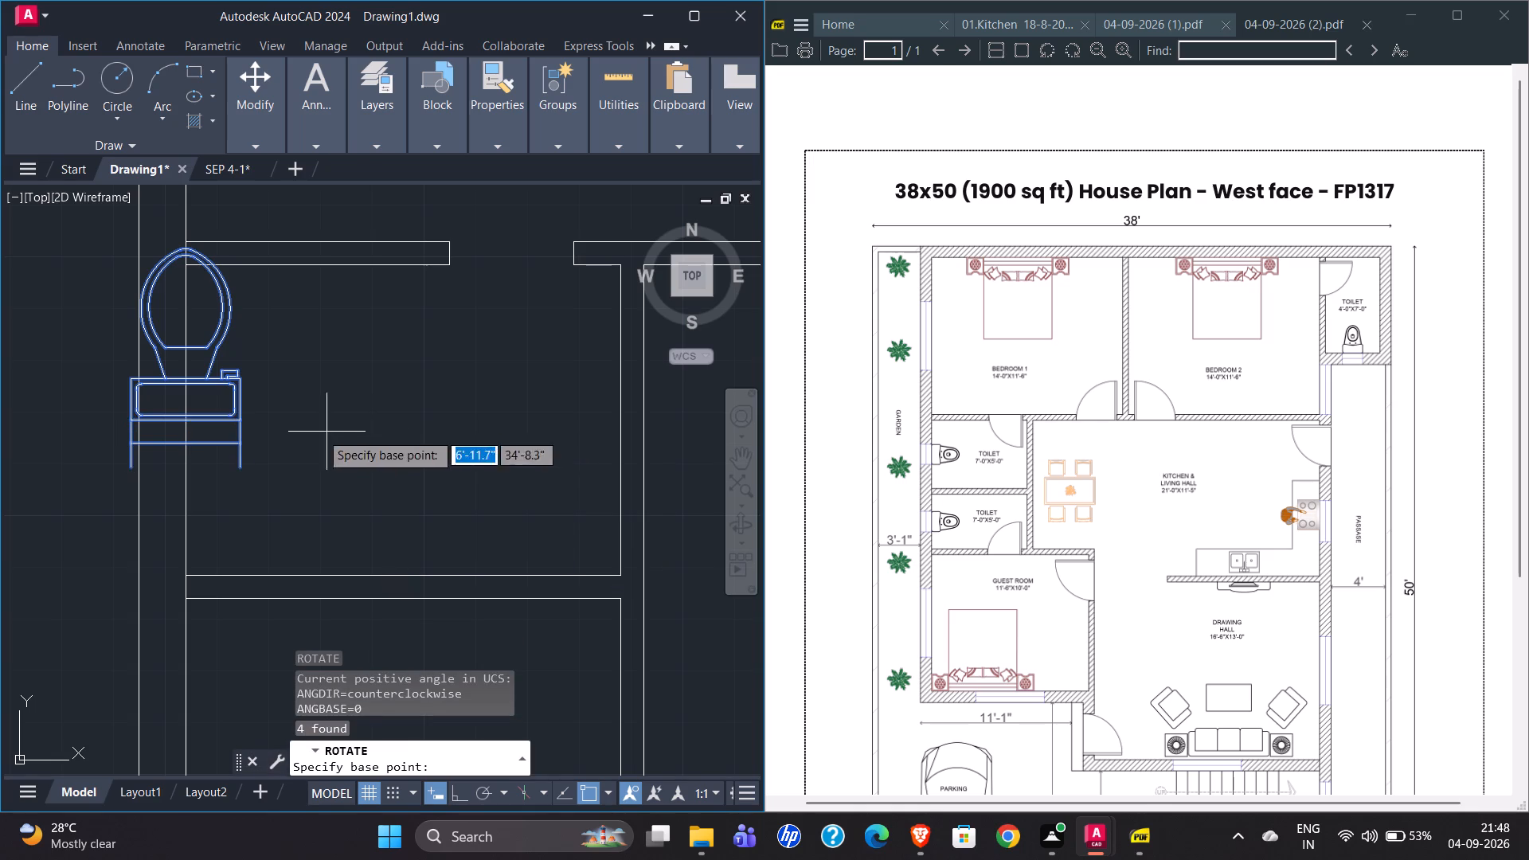
pyautogui.click(183, 445)
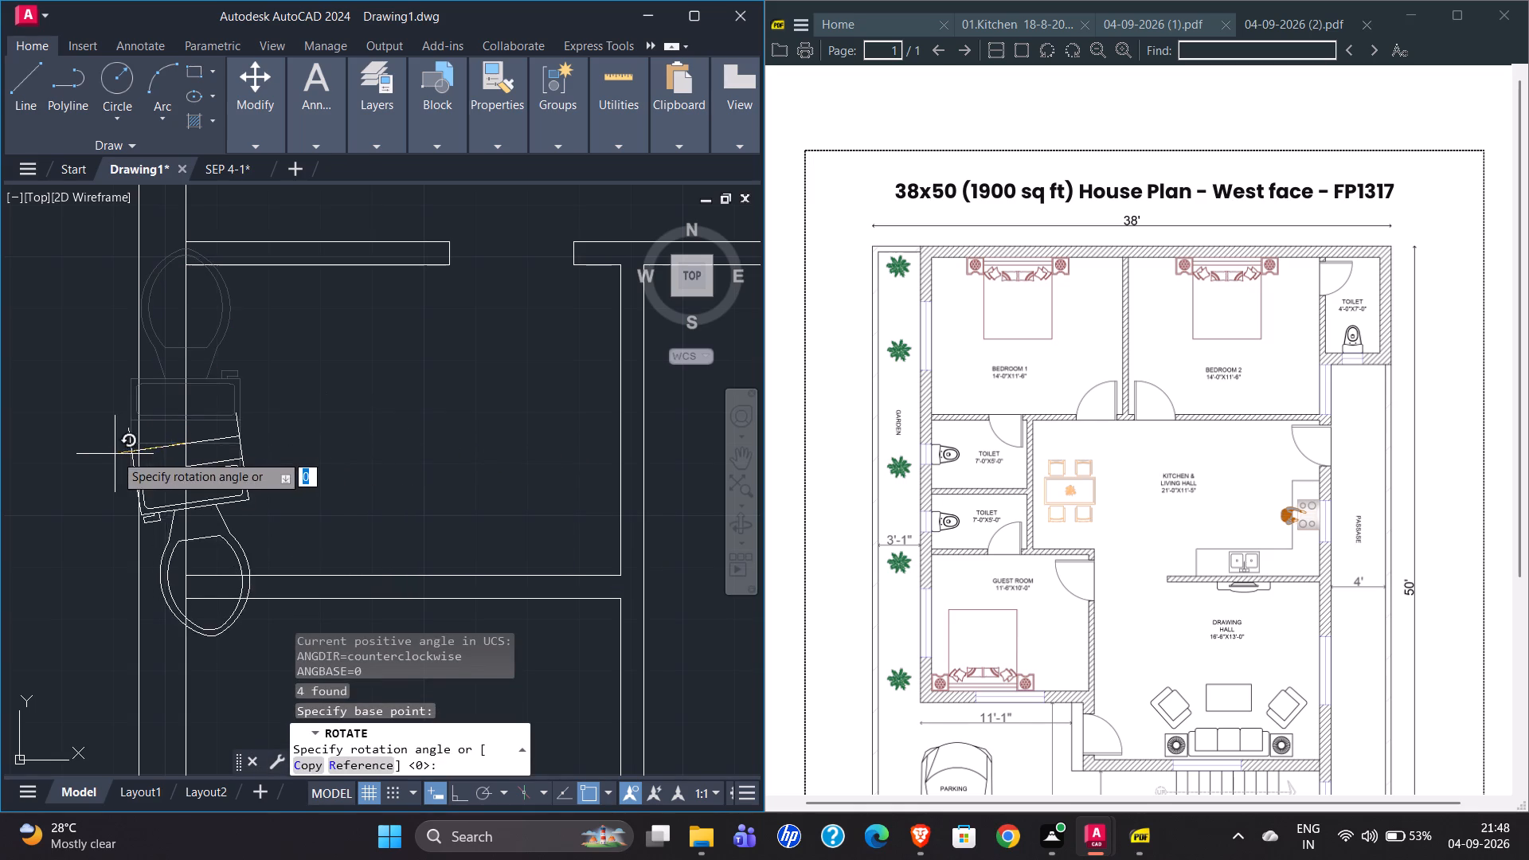
pyautogui.click(456, 795)
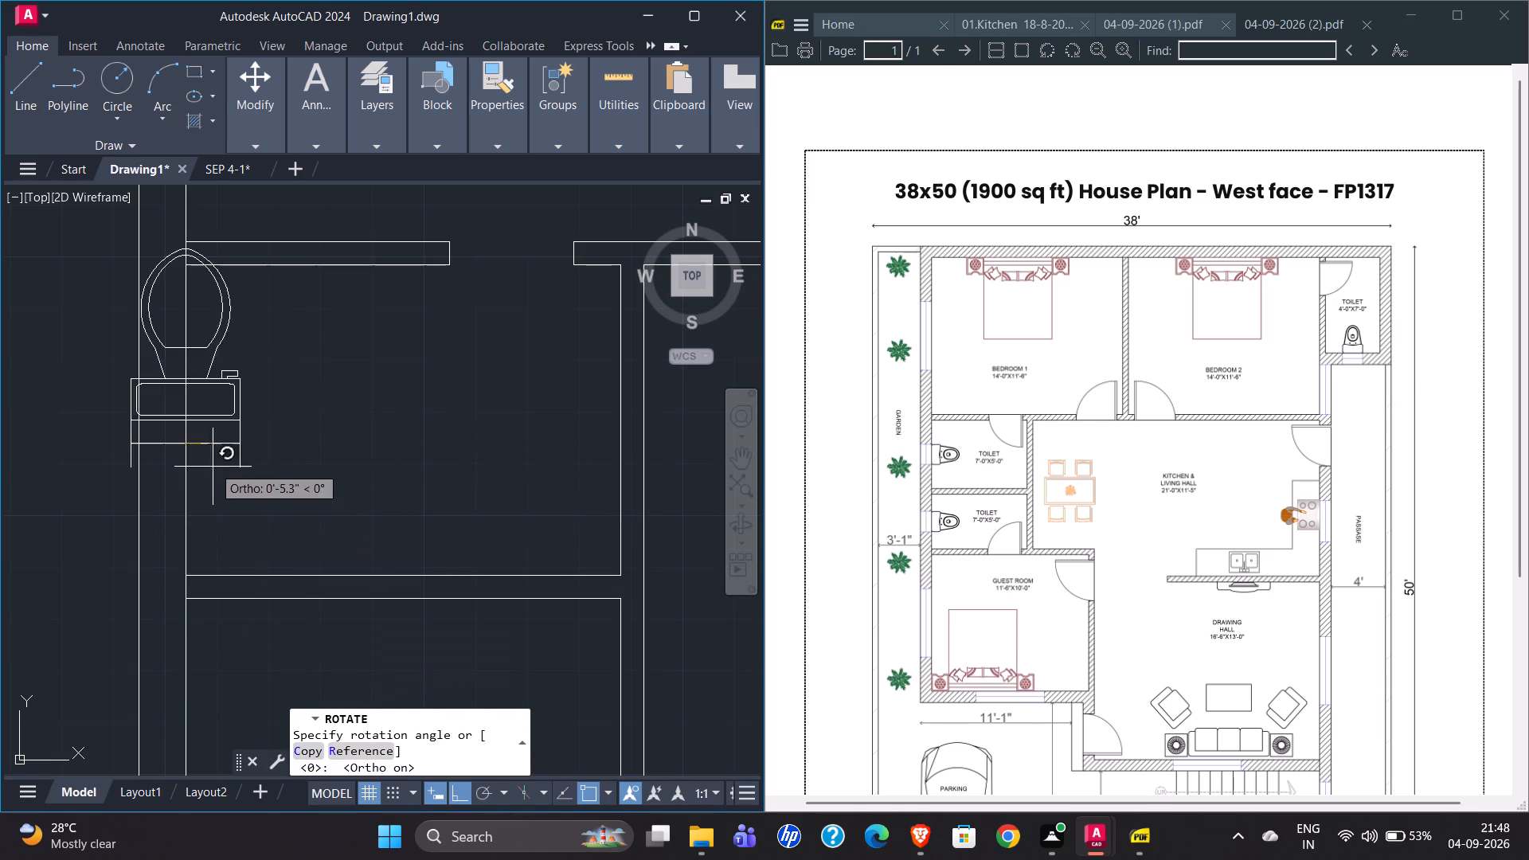
pyautogui.click(208, 561)
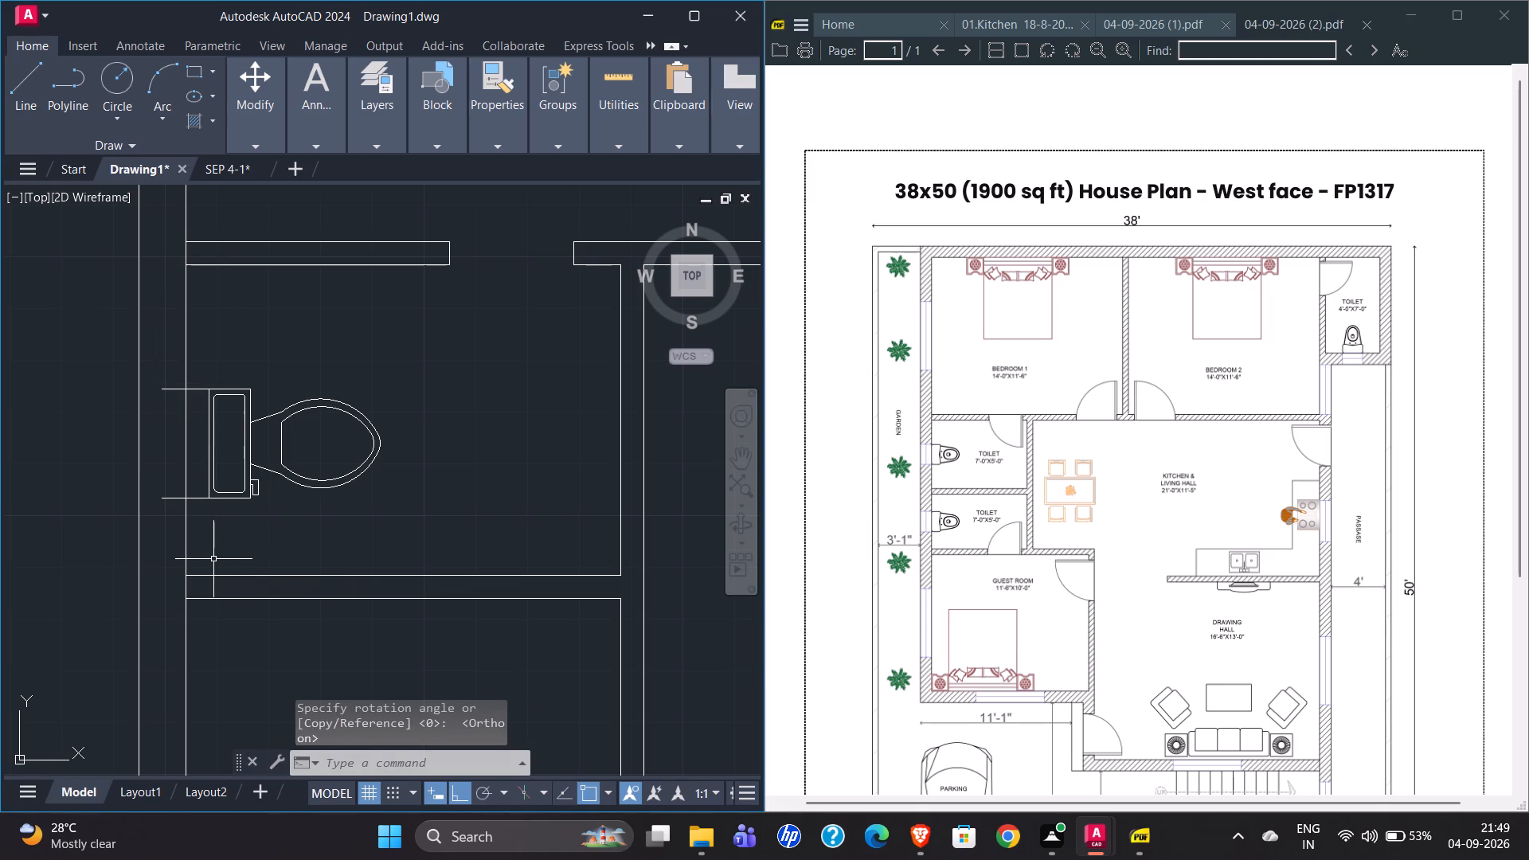
# Move the rotated WC and window lines west, placing the tank's back edge on the upper west toilet's inner wall face.
pyautogui.click(145, 365)
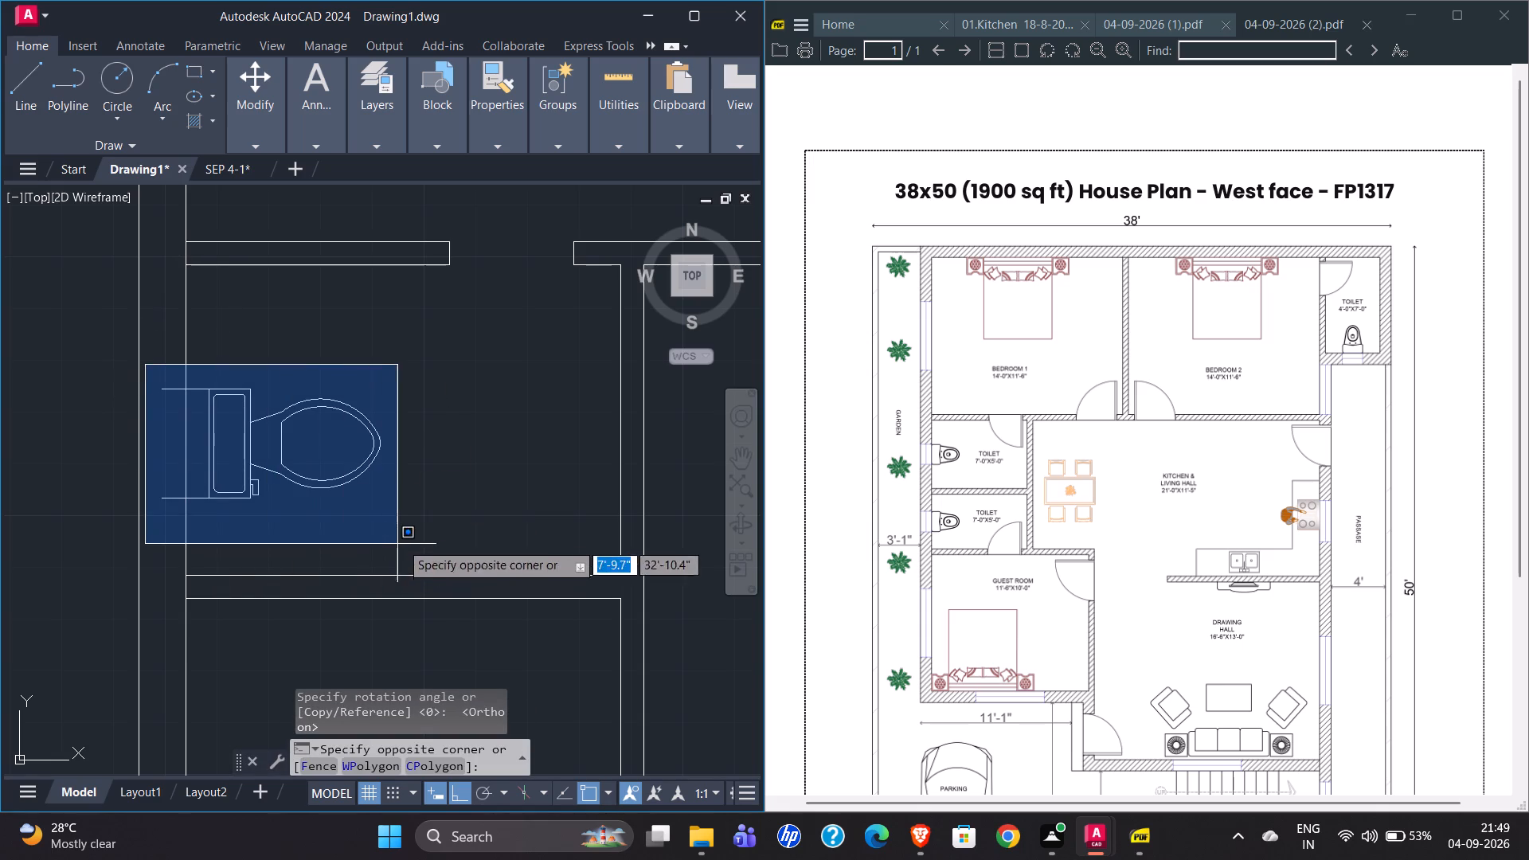
pyautogui.click(417, 537)
pyautogui.press('m')
pyautogui.press('Return')
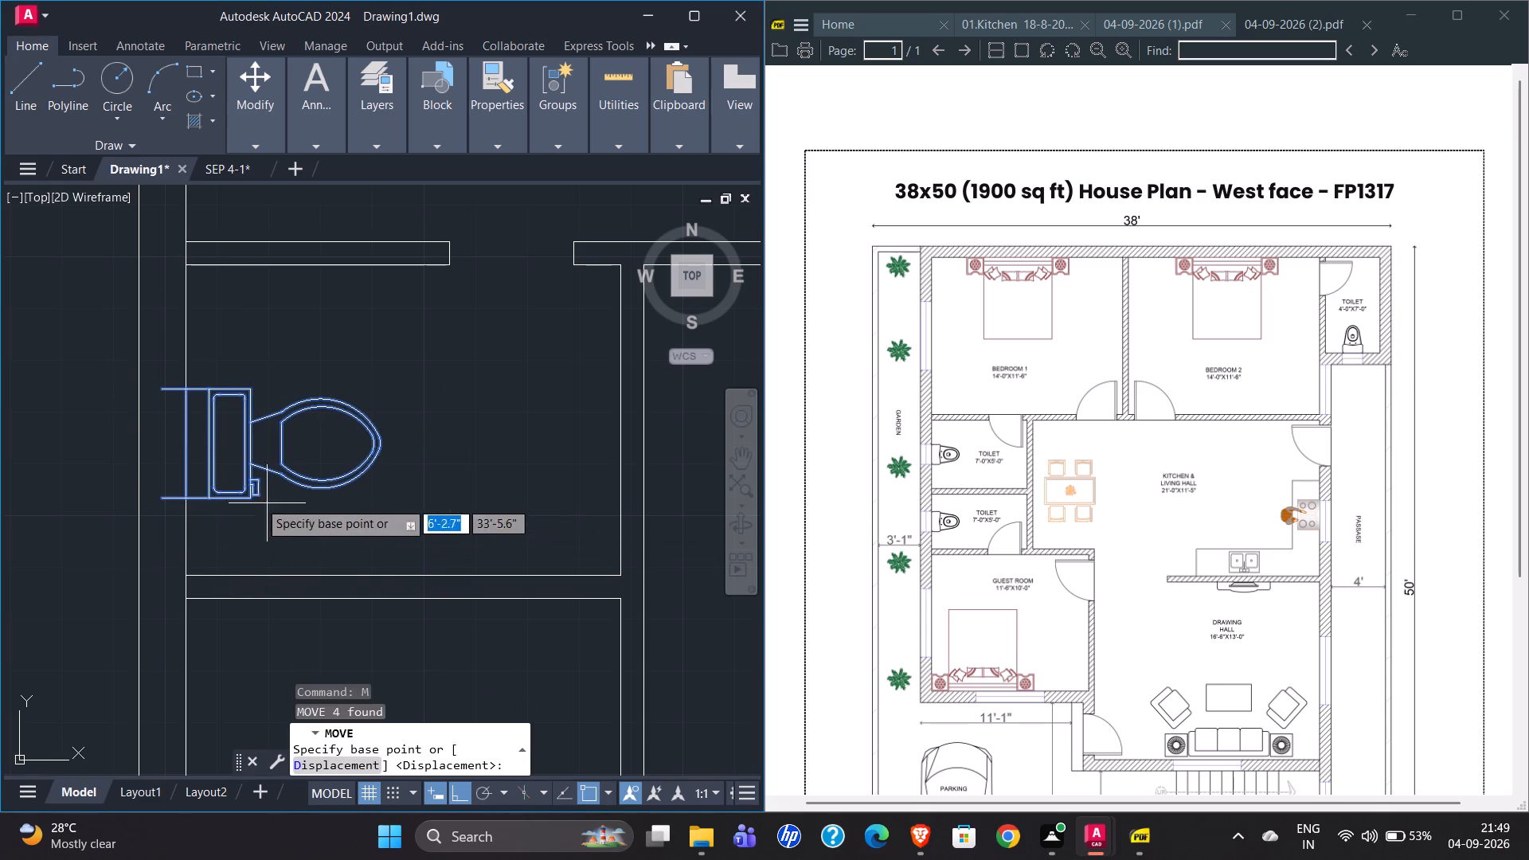
pyautogui.scroll(2, 208, 442)
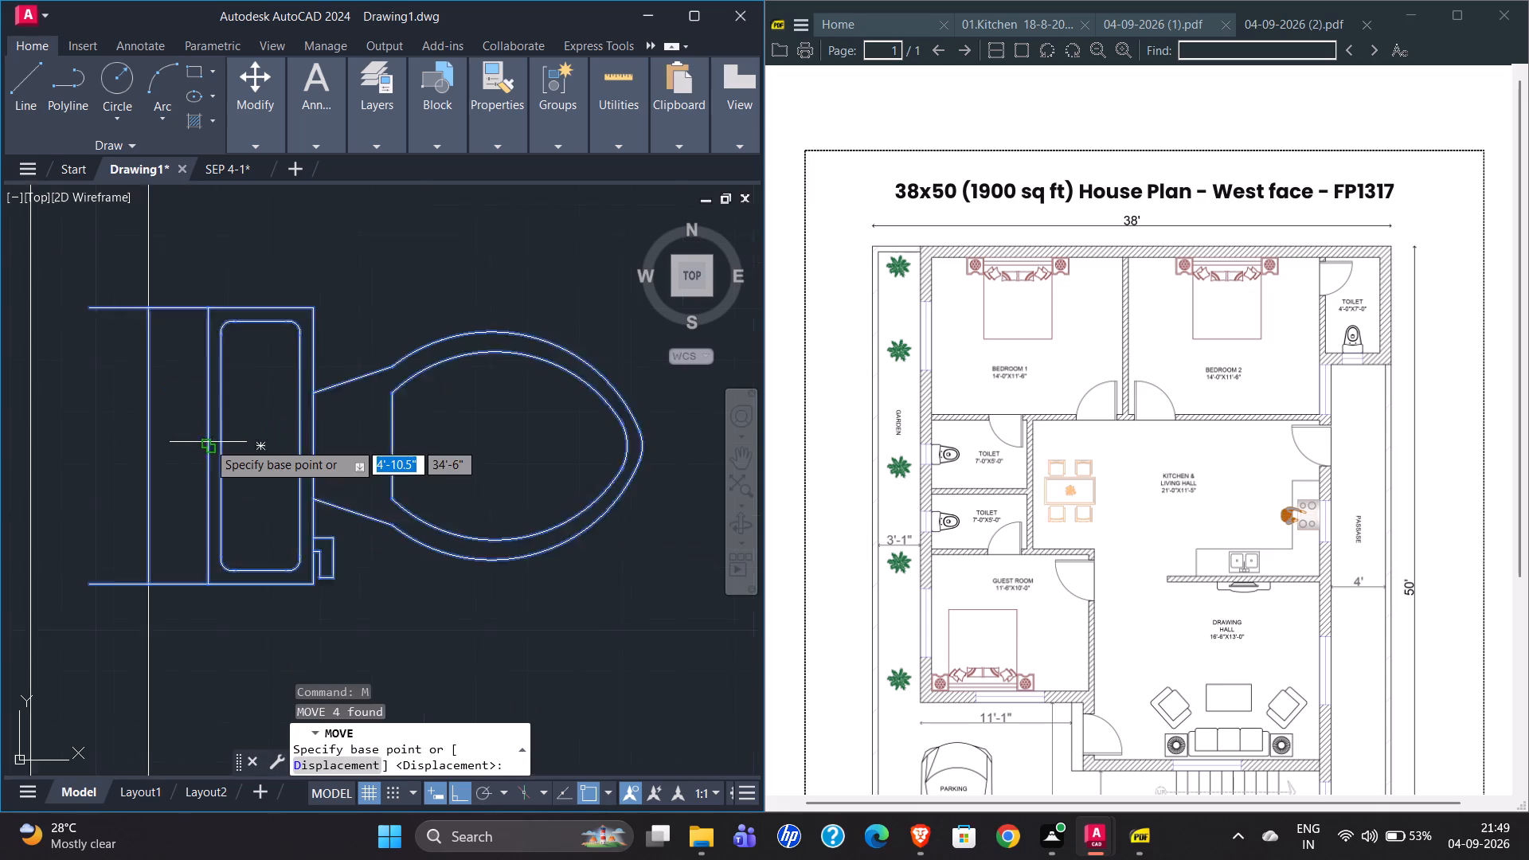
pyautogui.scroll(1, 208, 442)
pyautogui.click(209, 453)
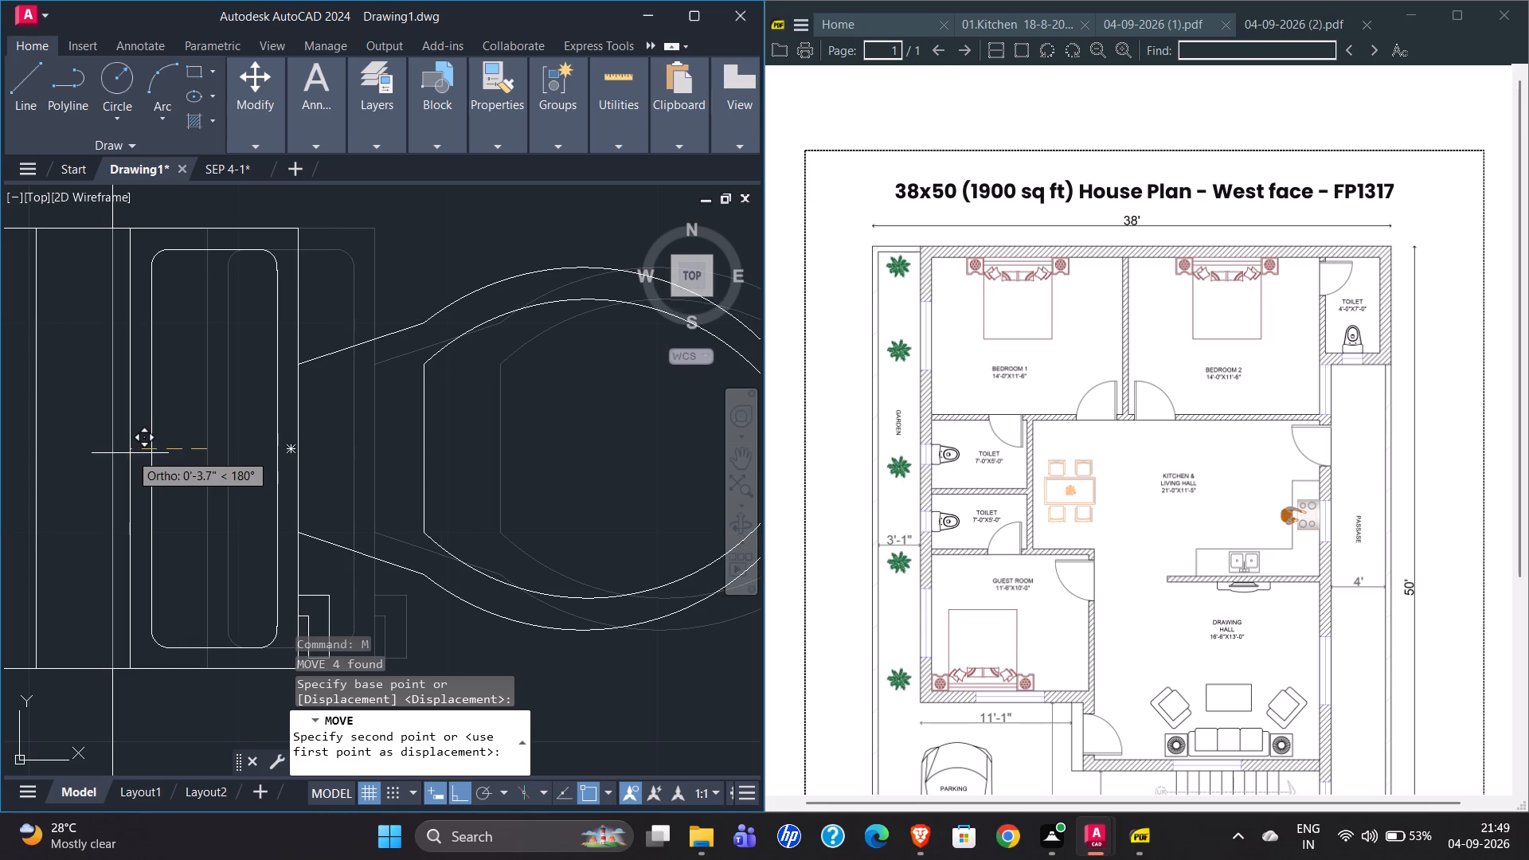
pyautogui.click(114, 453)
pyautogui.scroll(-2, 296, 465)
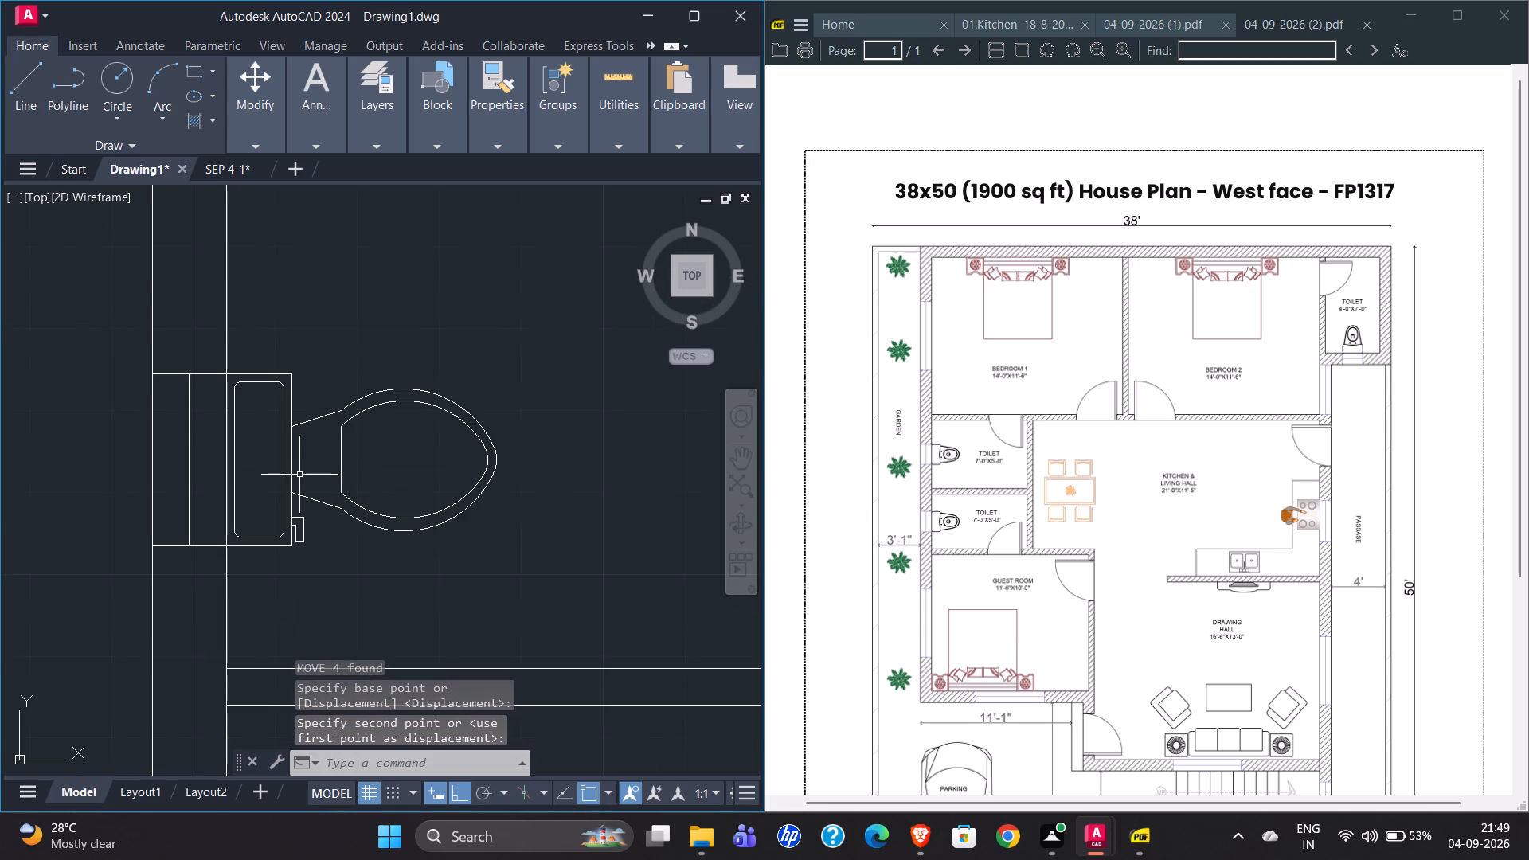
pyautogui.scroll(-2, 232, 426)
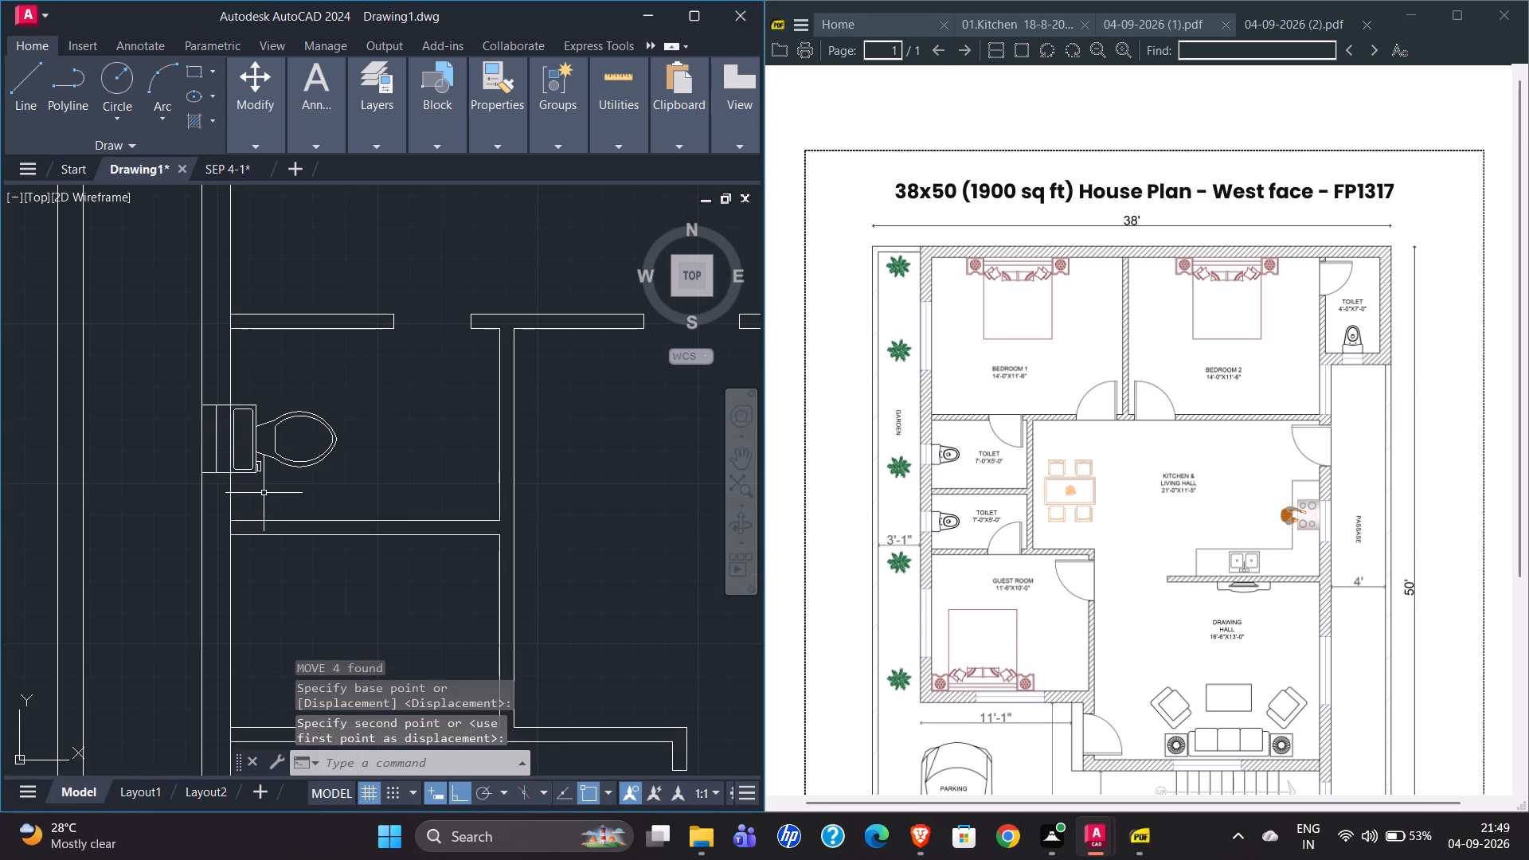
# Move the WC and window lines from the tank's back-edge midpoint to midway between the upper west toilet's west inner corners.
pyautogui.scroll(2, 197, 421)
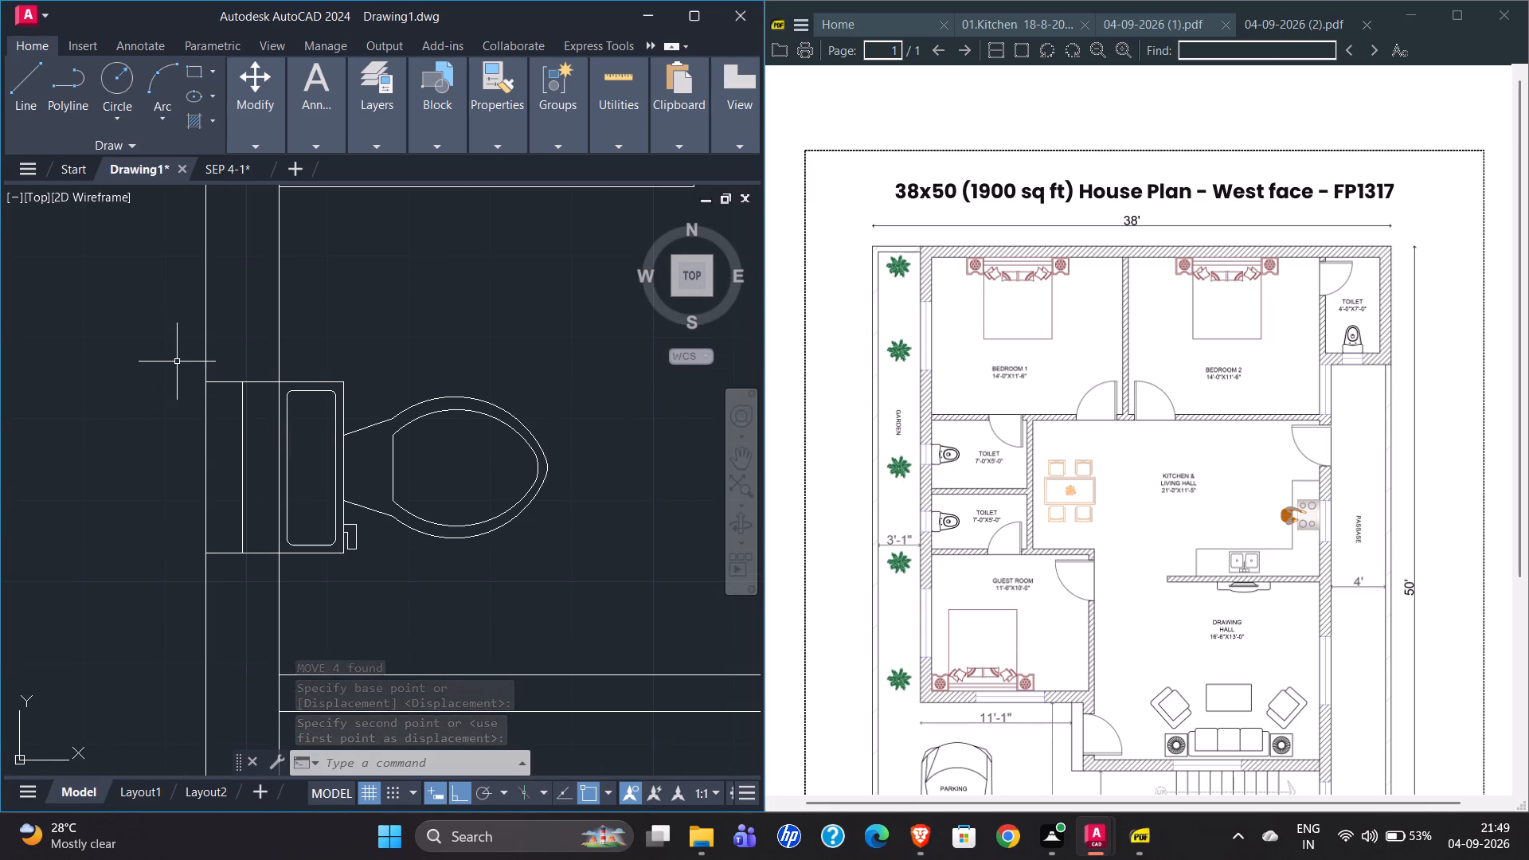
pyautogui.click(177, 360)
pyautogui.click(581, 586)
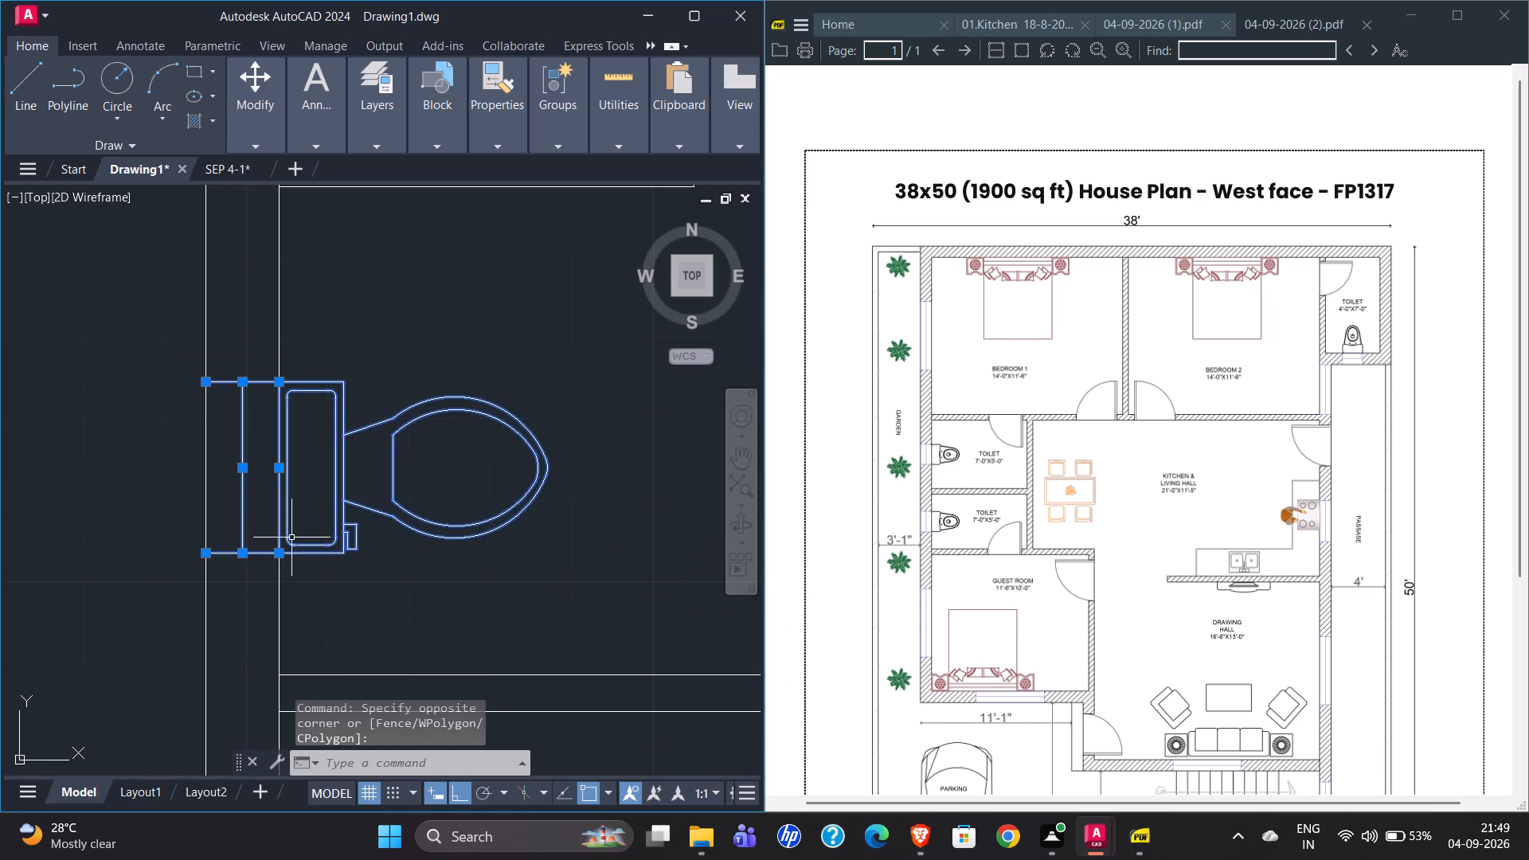
pyautogui.press('m')
pyautogui.press('Return')
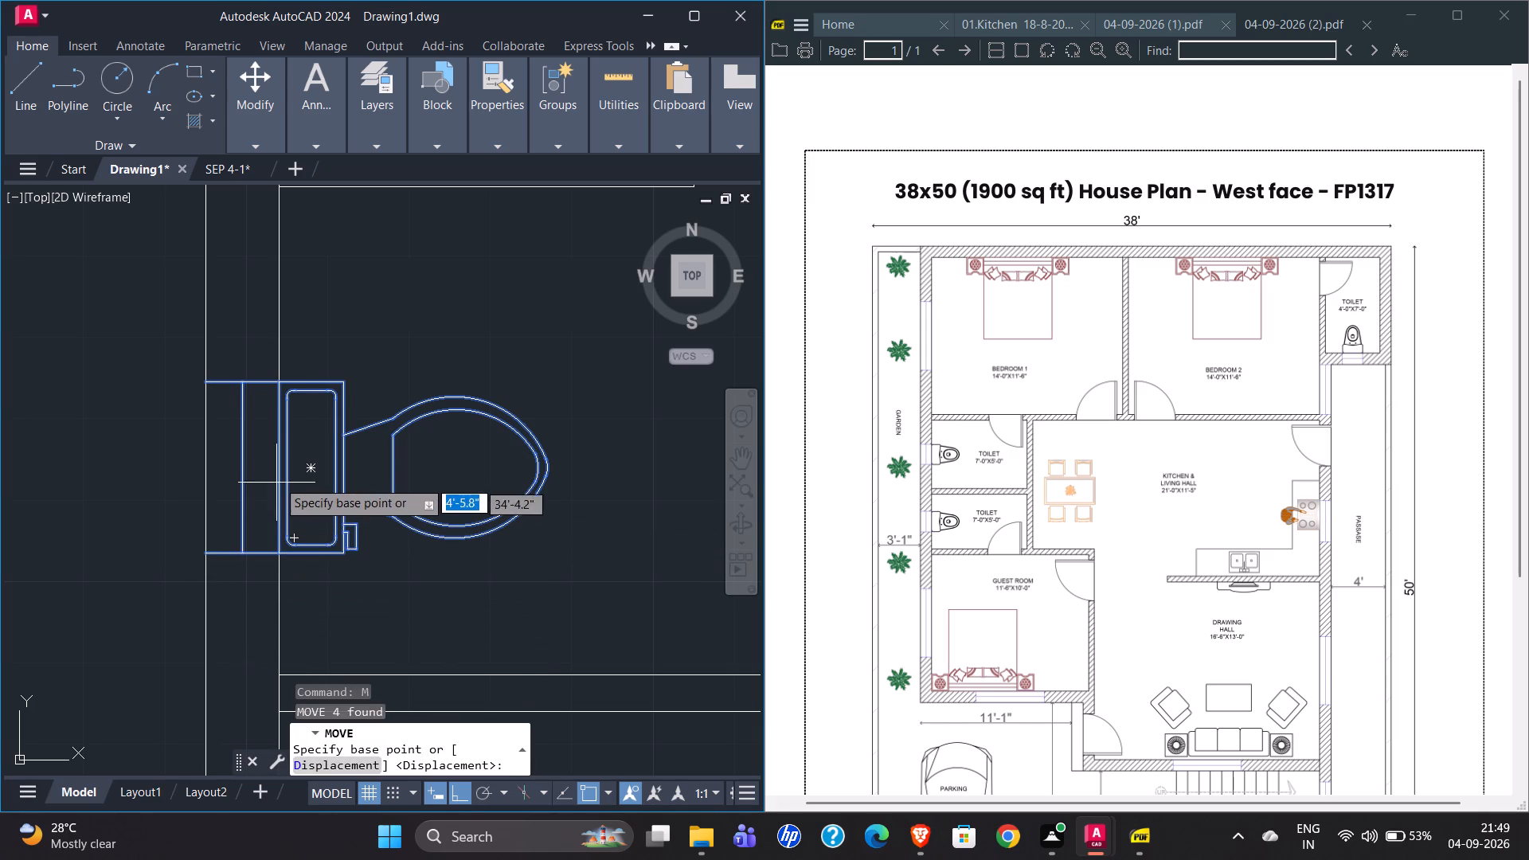
pyautogui.click(276, 466)
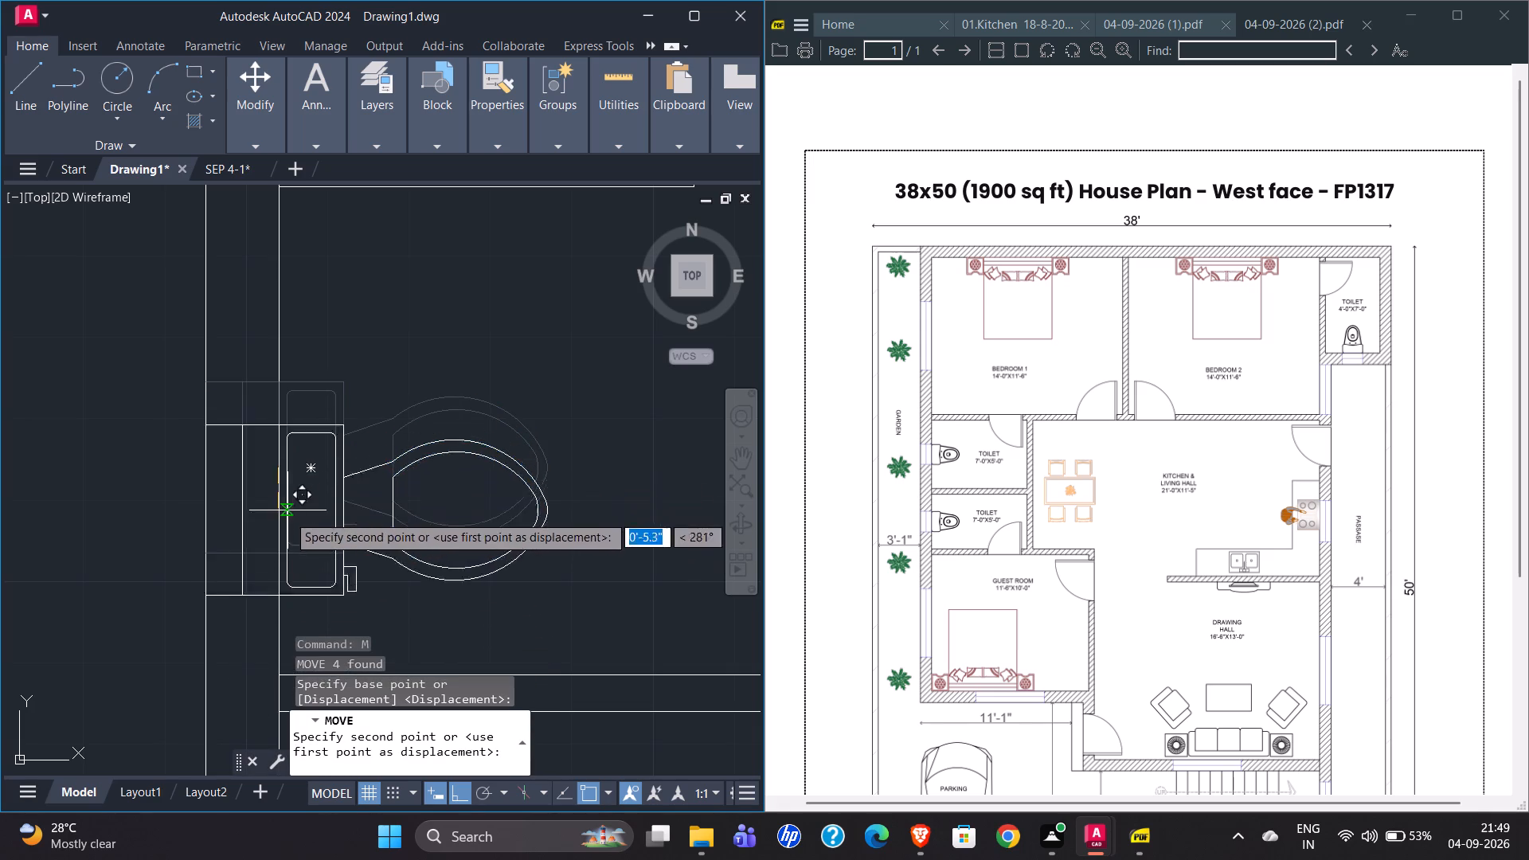
pyautogui.write('M2P')
pyautogui.press('Return')
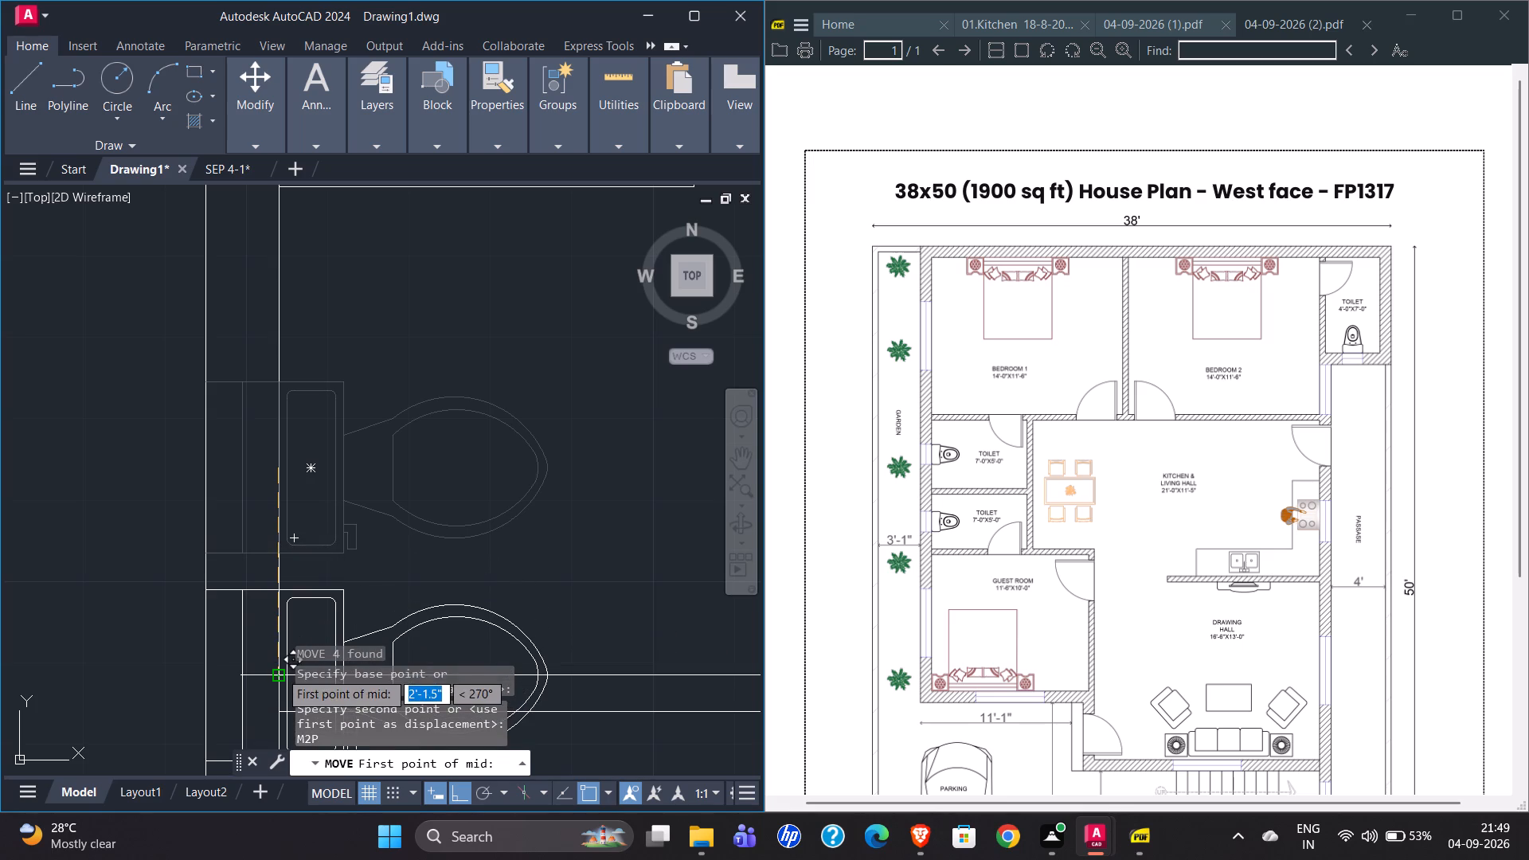
pyautogui.click(280, 674)
pyautogui.scroll(-1, 260, 408)
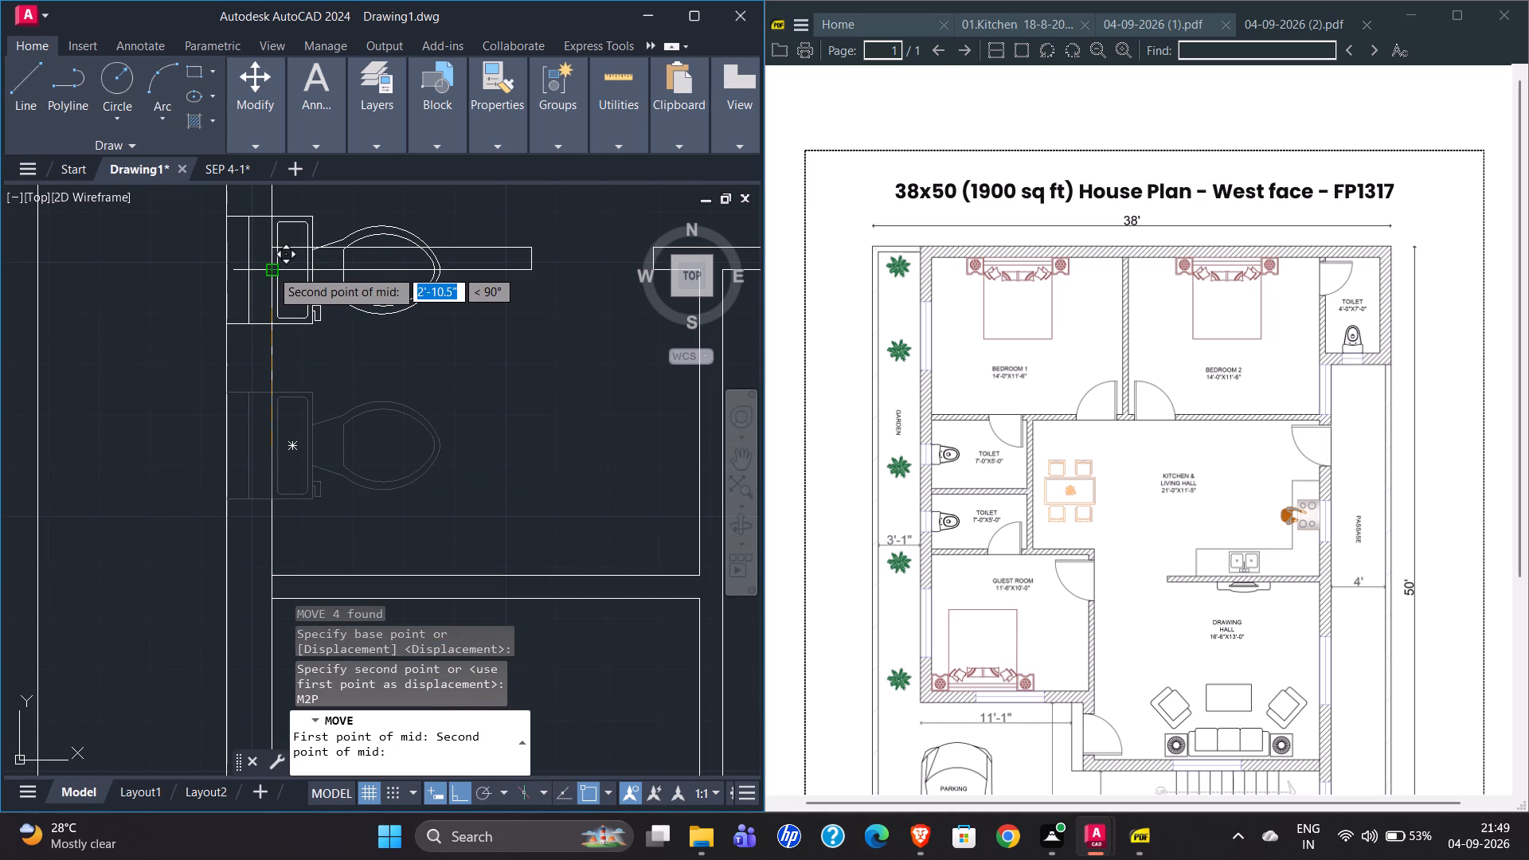
pyautogui.click(271, 269)
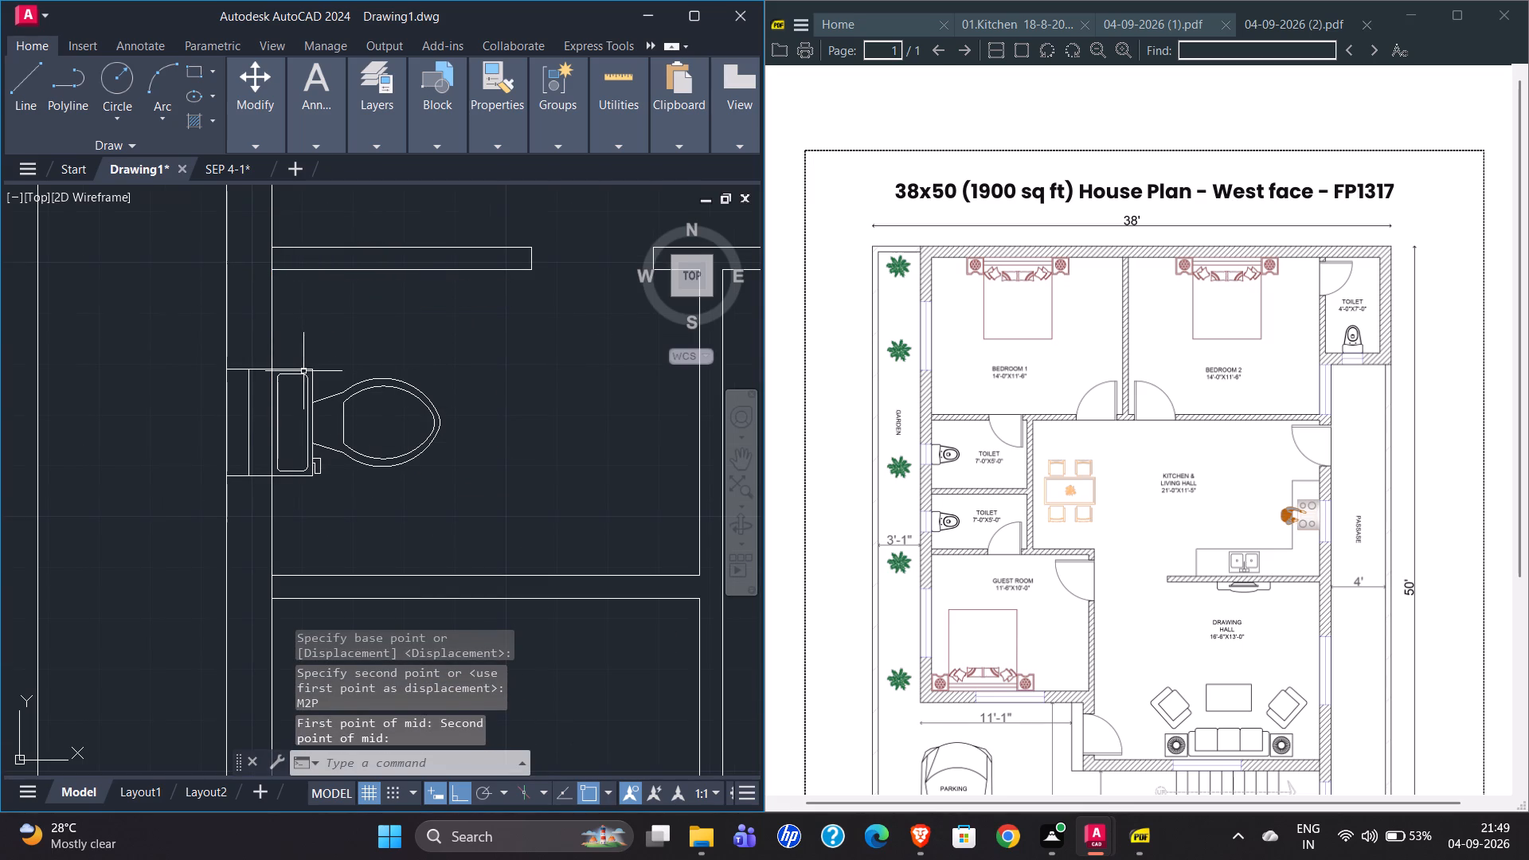
# Copy the WC and window lines by the tank's back-edge midpoint to midway between the lower west toilet's west inner corners.
pyautogui.scroll(-2, 303, 371)
pyautogui.scroll(1, 328, 507)
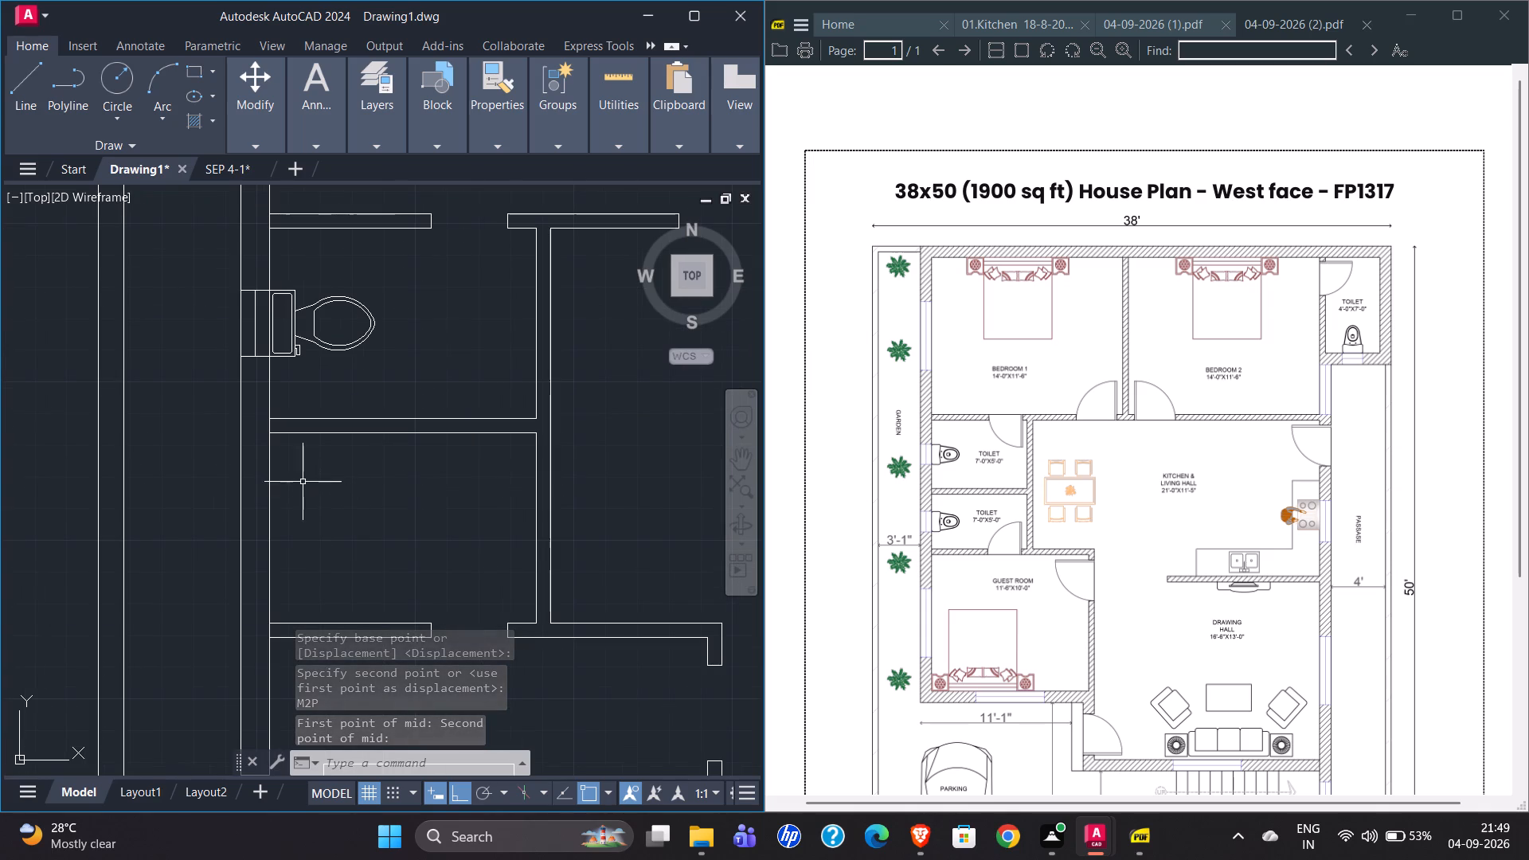
pyautogui.click(219, 277)
pyautogui.click(386, 385)
pyautogui.press('c')
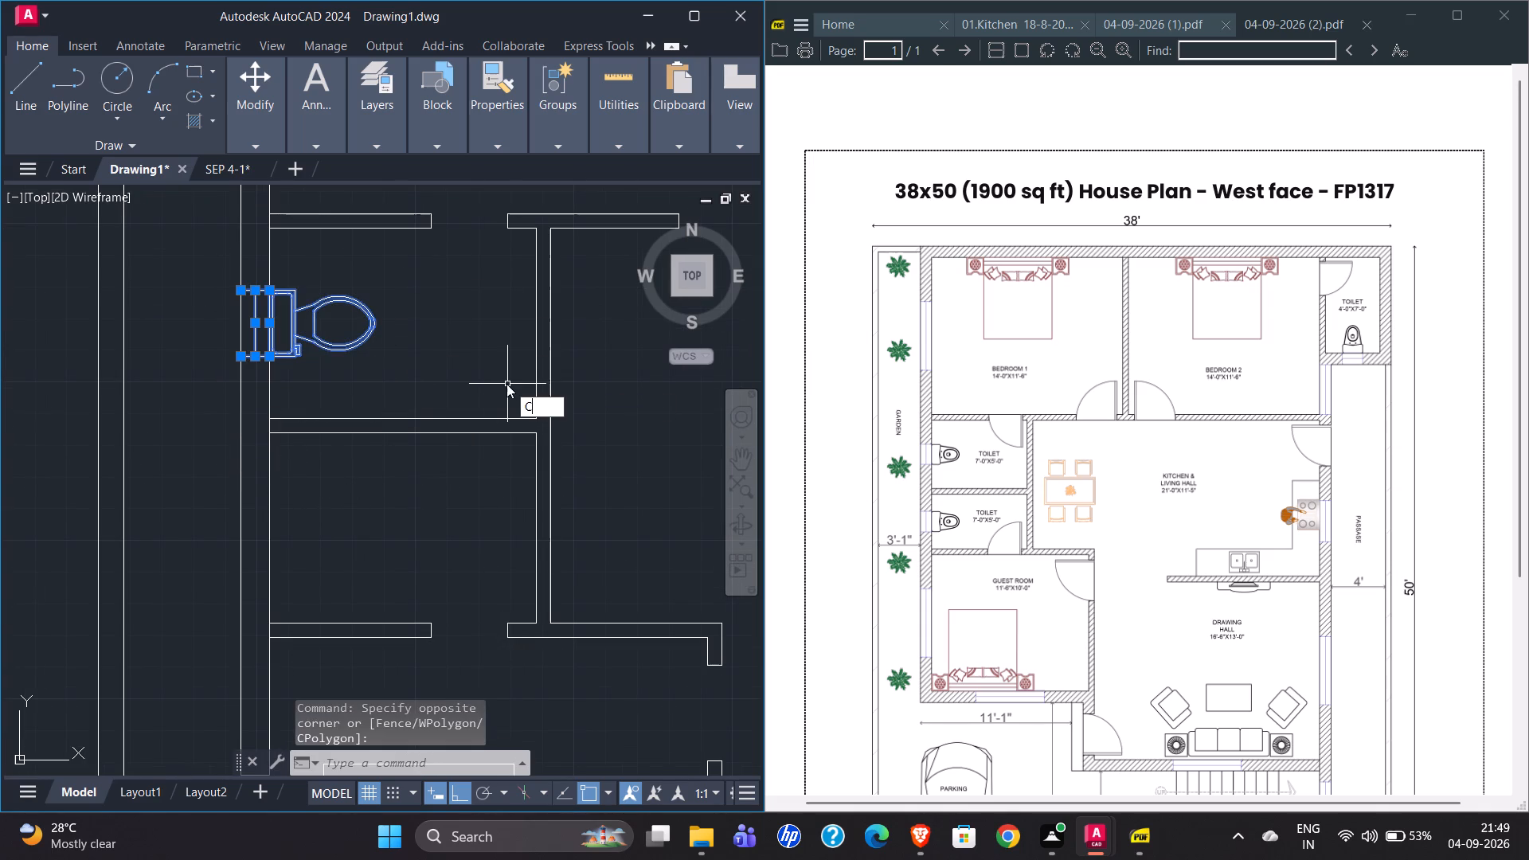
pyautogui.press('o')
pyautogui.press('Return')
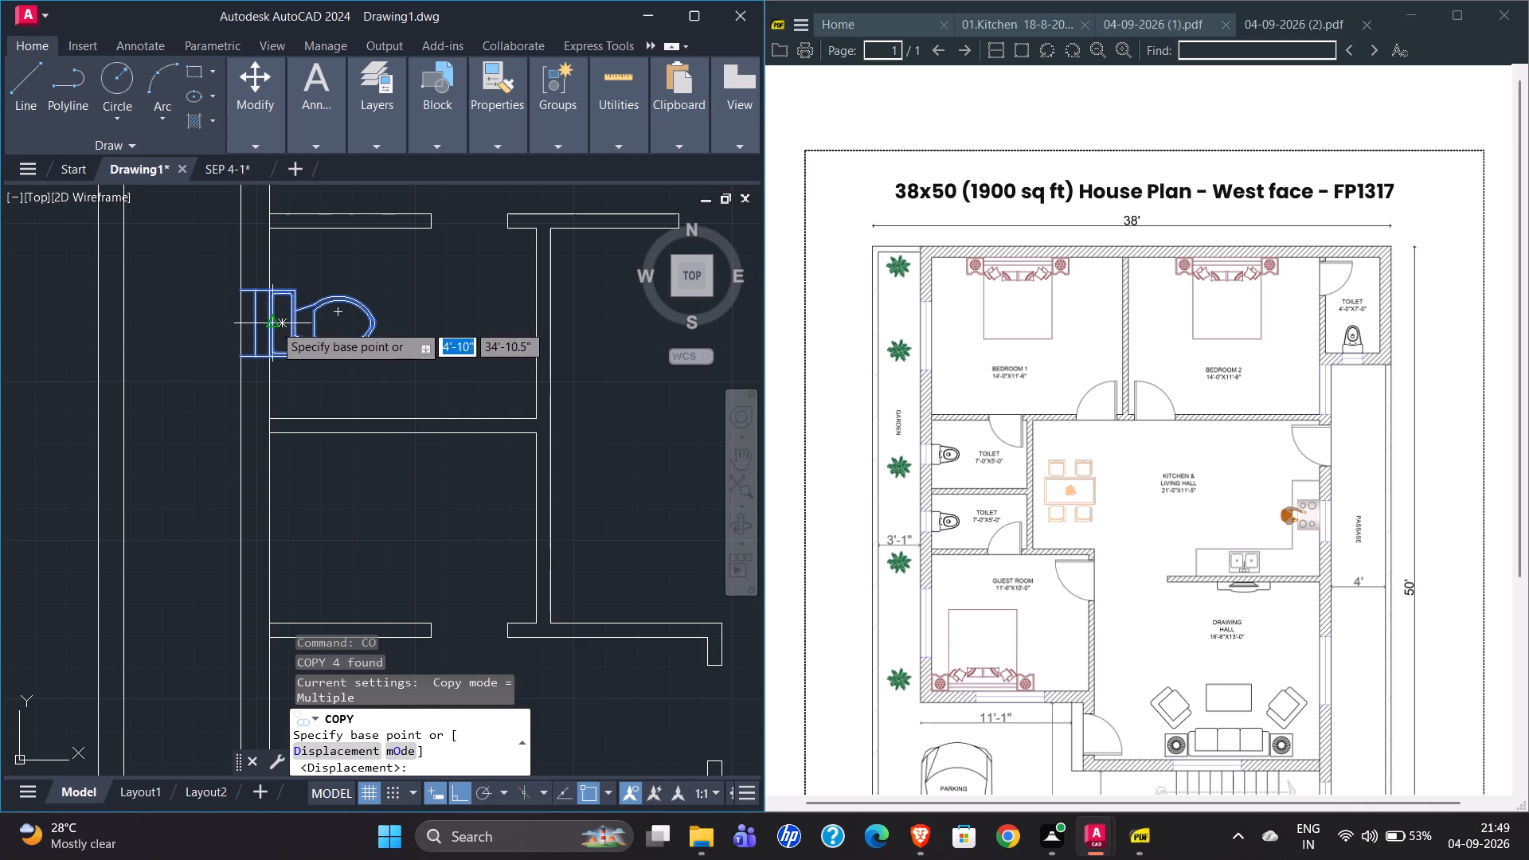
pyautogui.scroll(4, 272, 324)
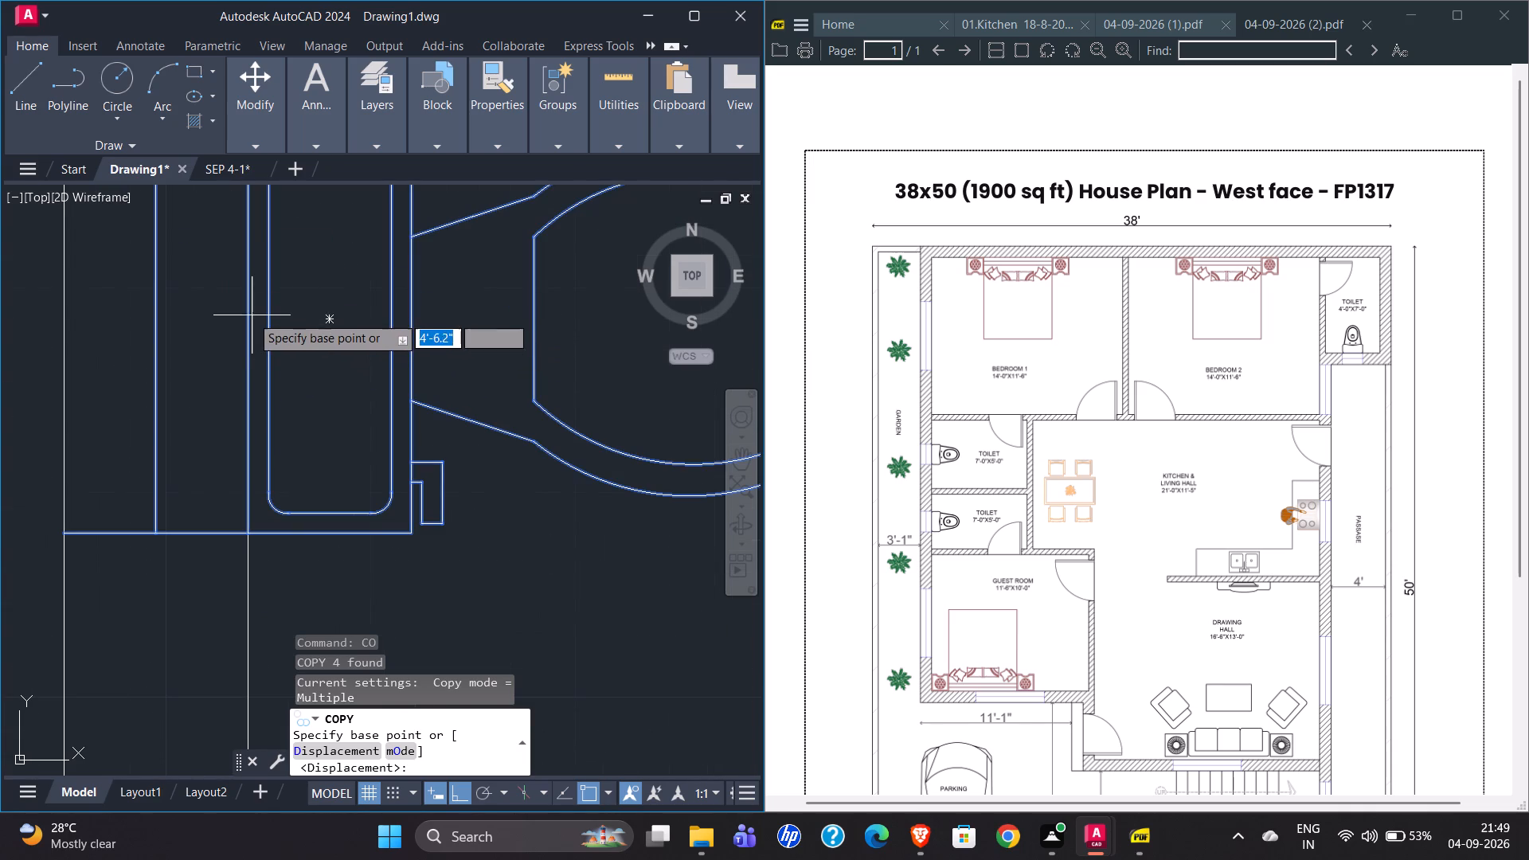
pyautogui.click(250, 316)
pyautogui.scroll(-4, 257, 282)
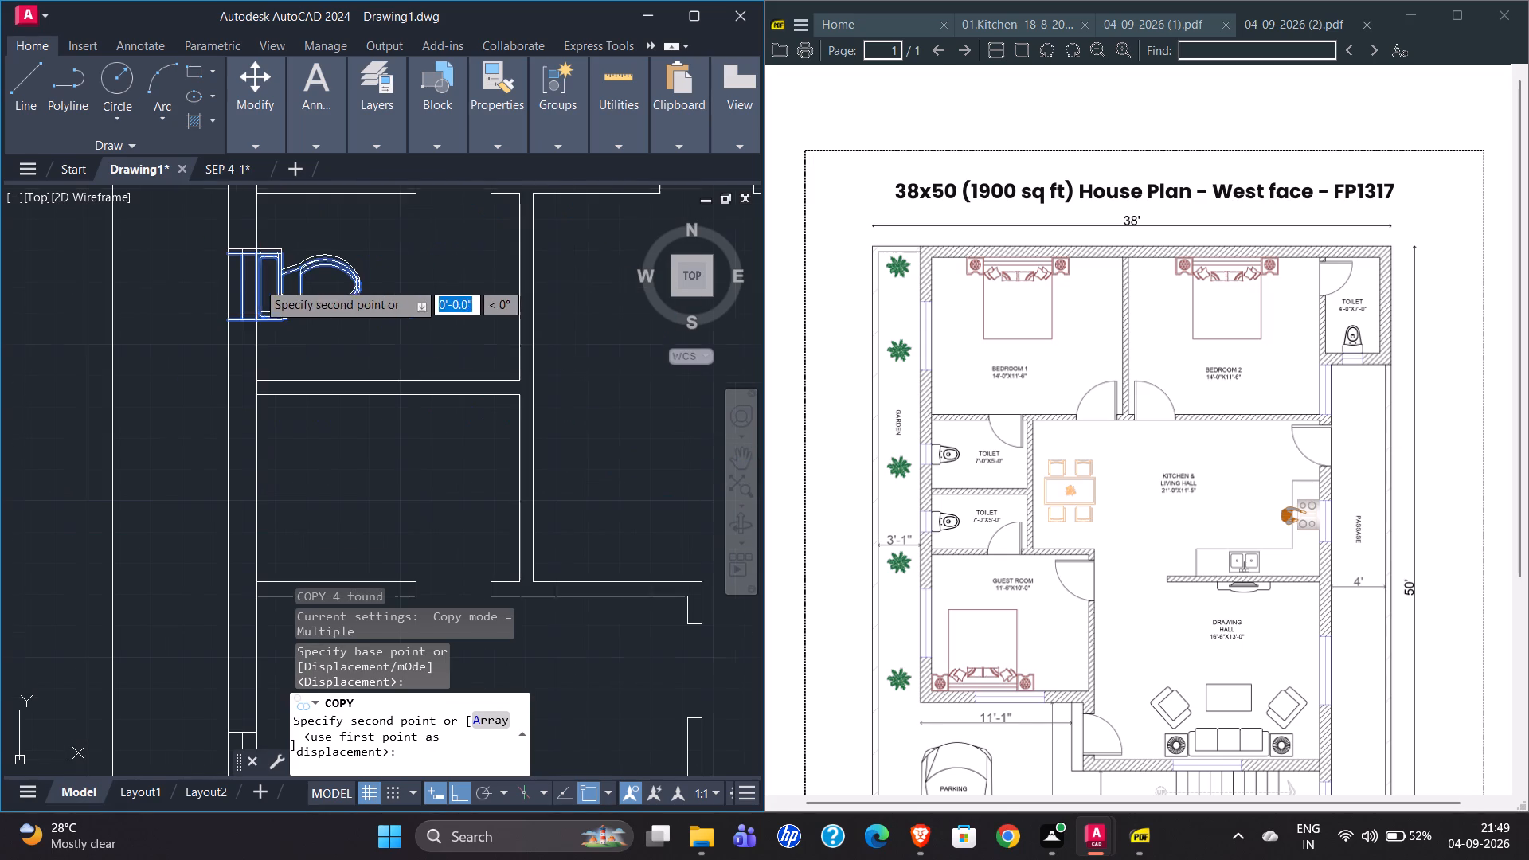
pyautogui.write('M2P')
pyautogui.press('Return')
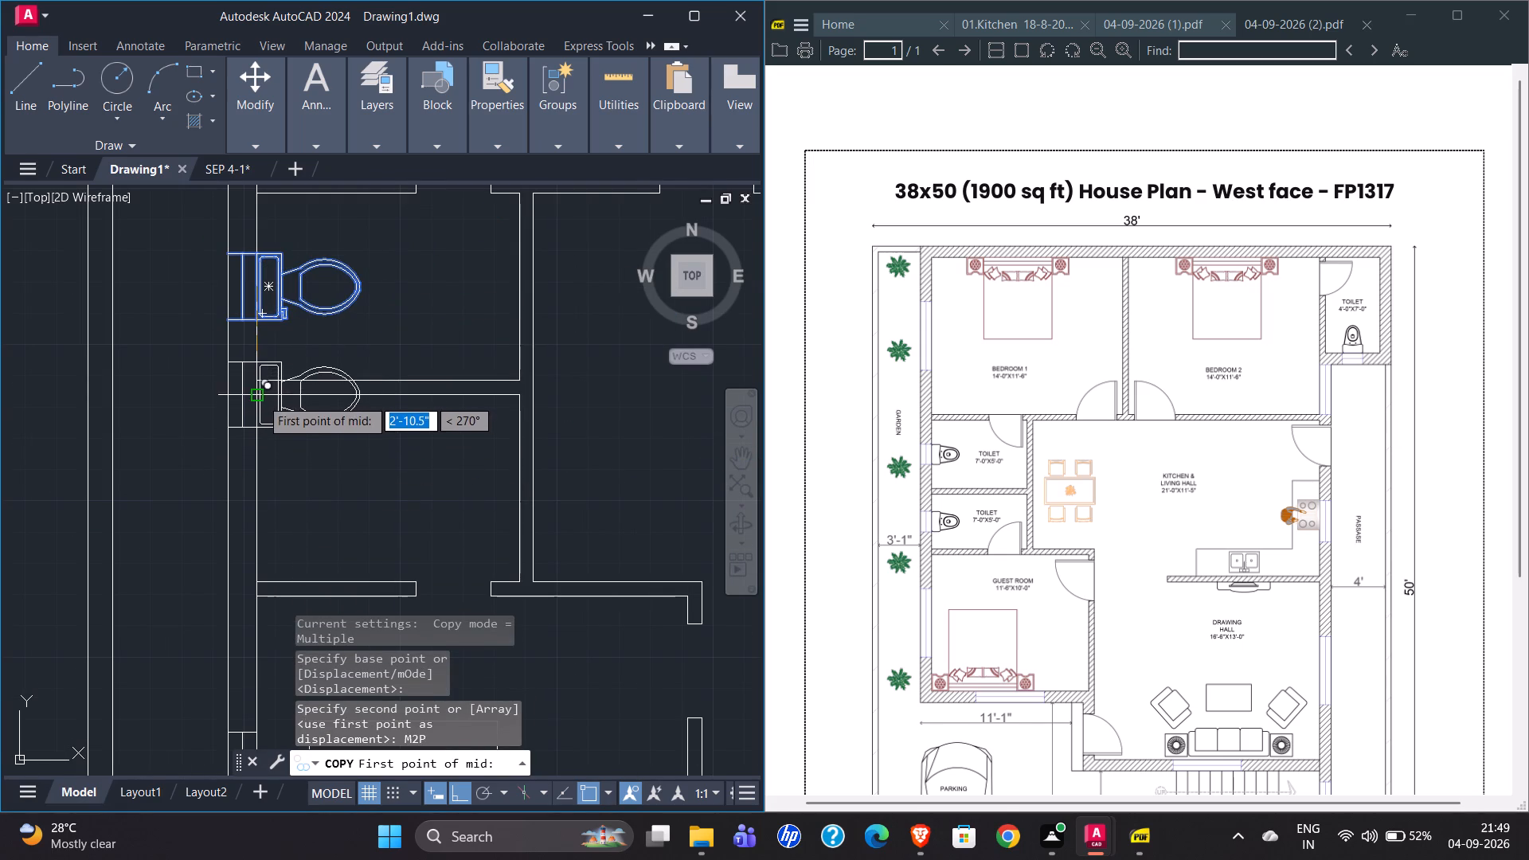
pyautogui.click(260, 397)
pyautogui.click(263, 580)
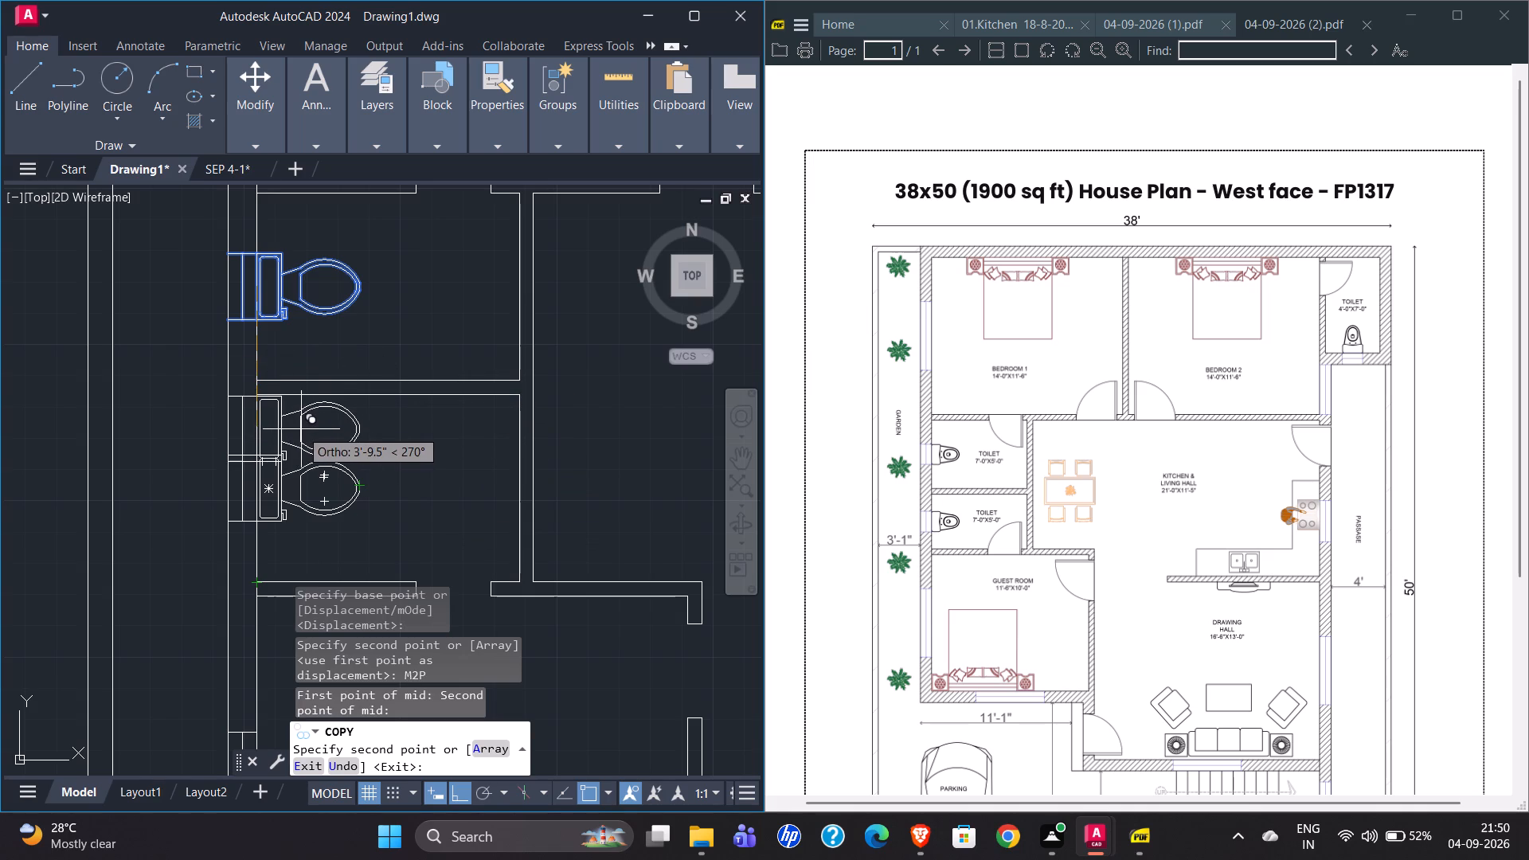
pyautogui.scroll(-2, 314, 385)
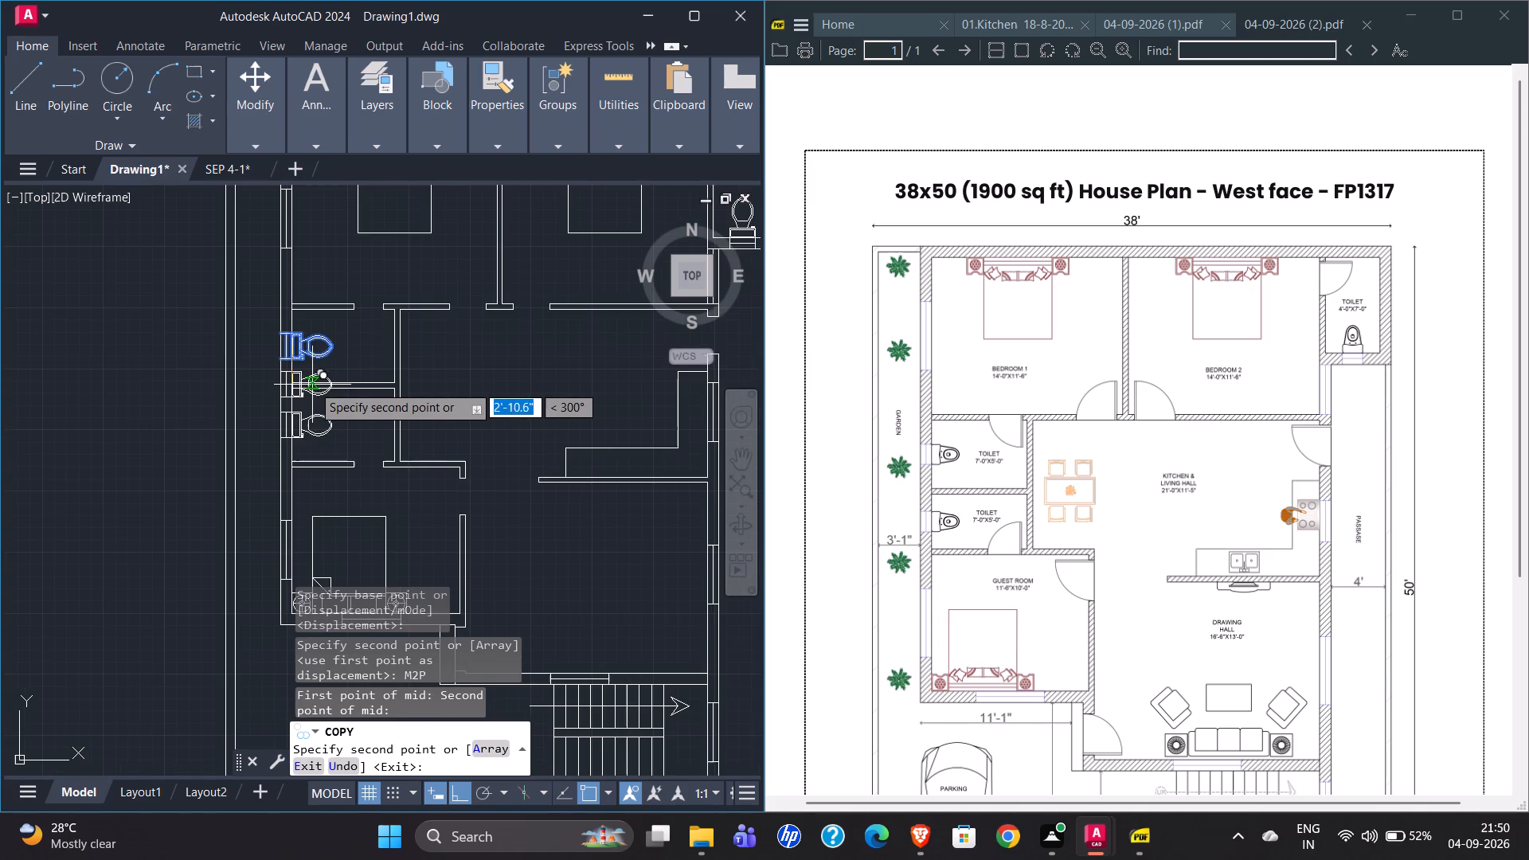
pyautogui.scroll(-1, 311, 385)
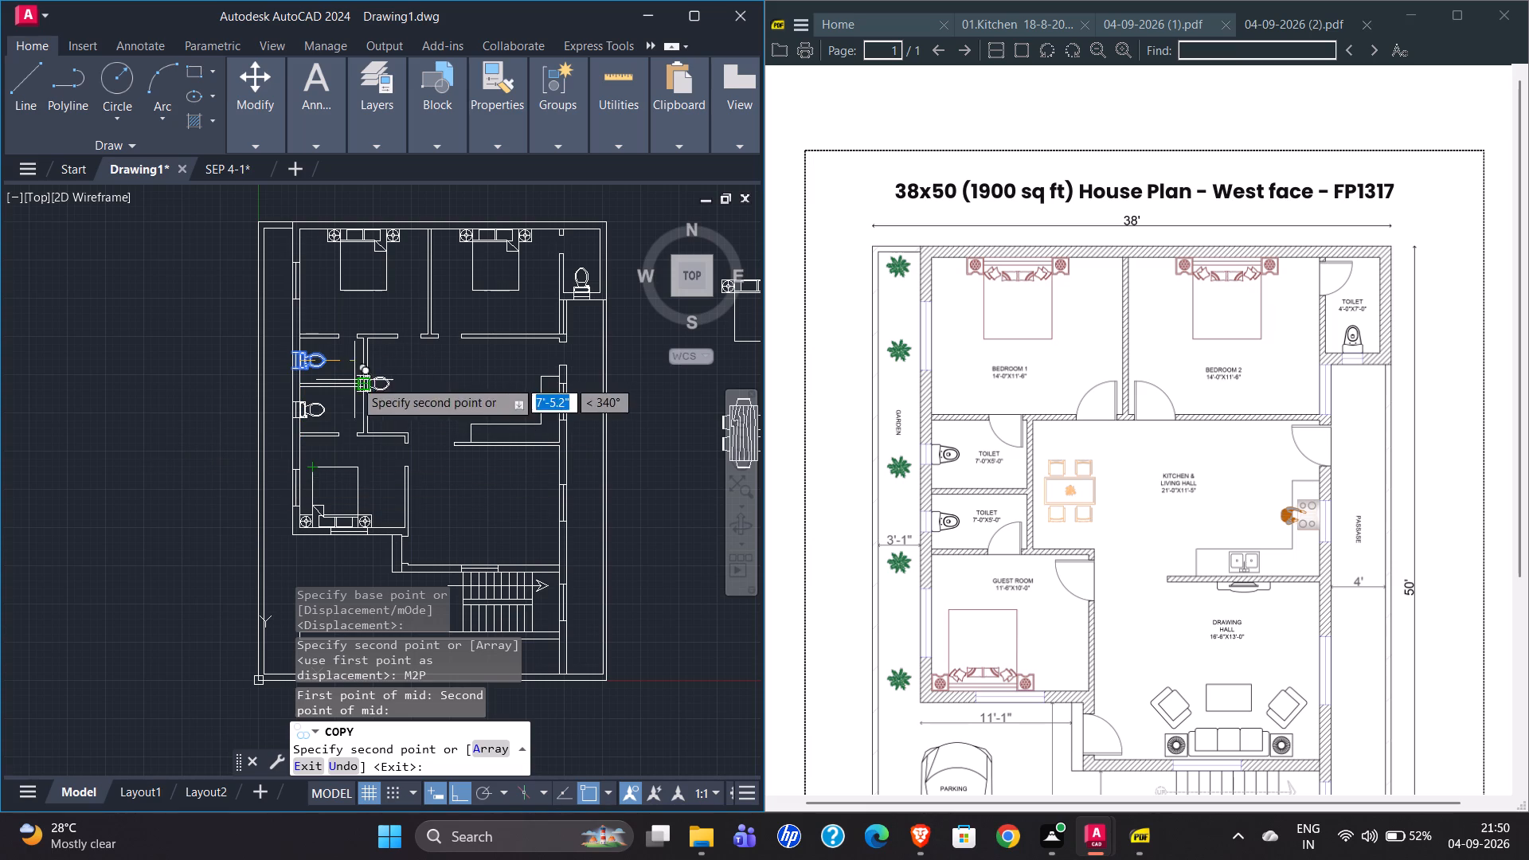
pyautogui.press('Escape')
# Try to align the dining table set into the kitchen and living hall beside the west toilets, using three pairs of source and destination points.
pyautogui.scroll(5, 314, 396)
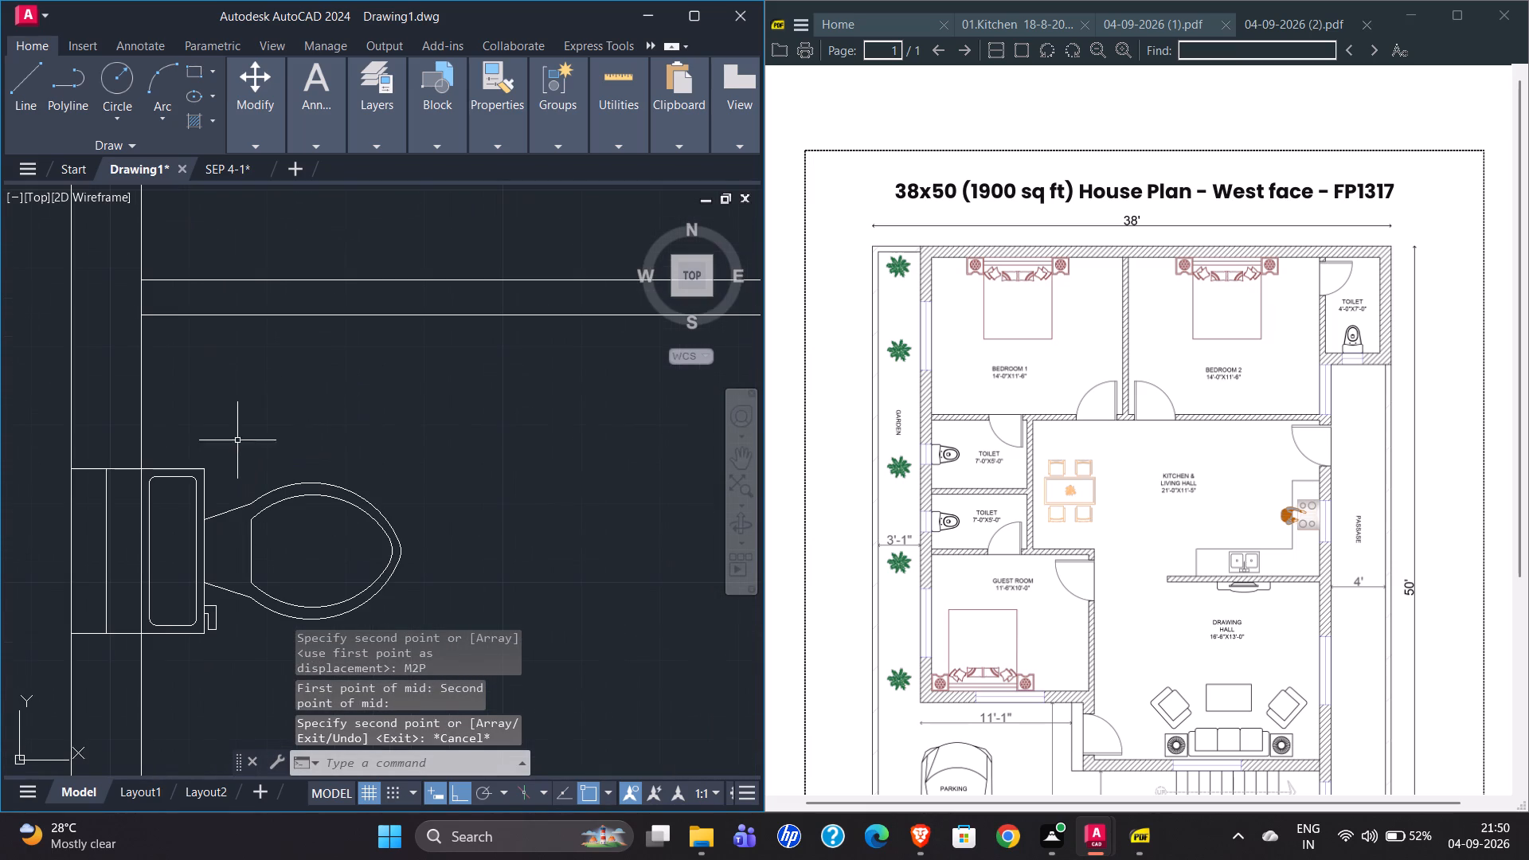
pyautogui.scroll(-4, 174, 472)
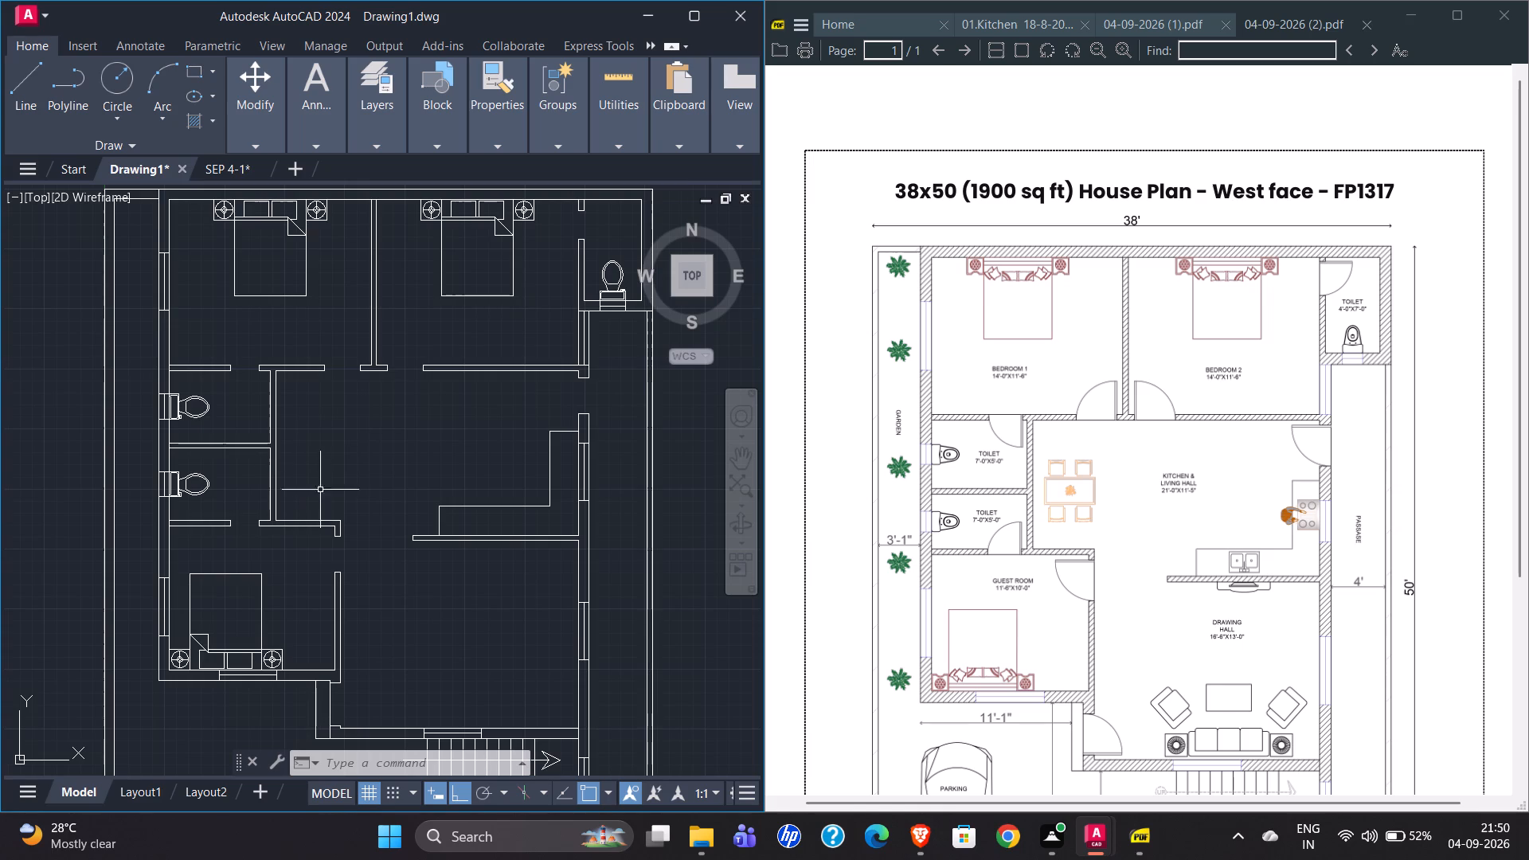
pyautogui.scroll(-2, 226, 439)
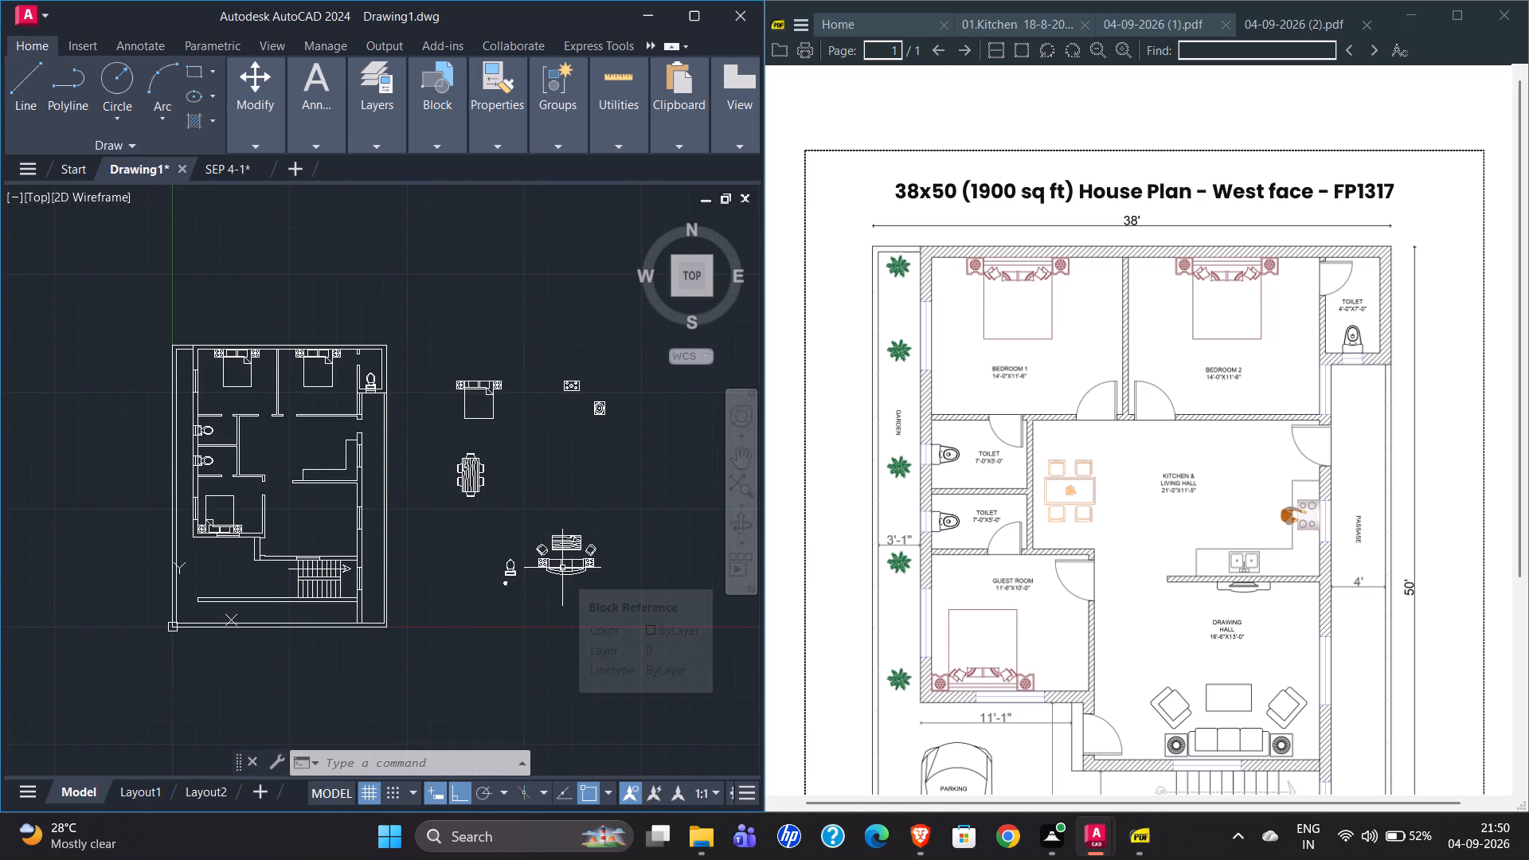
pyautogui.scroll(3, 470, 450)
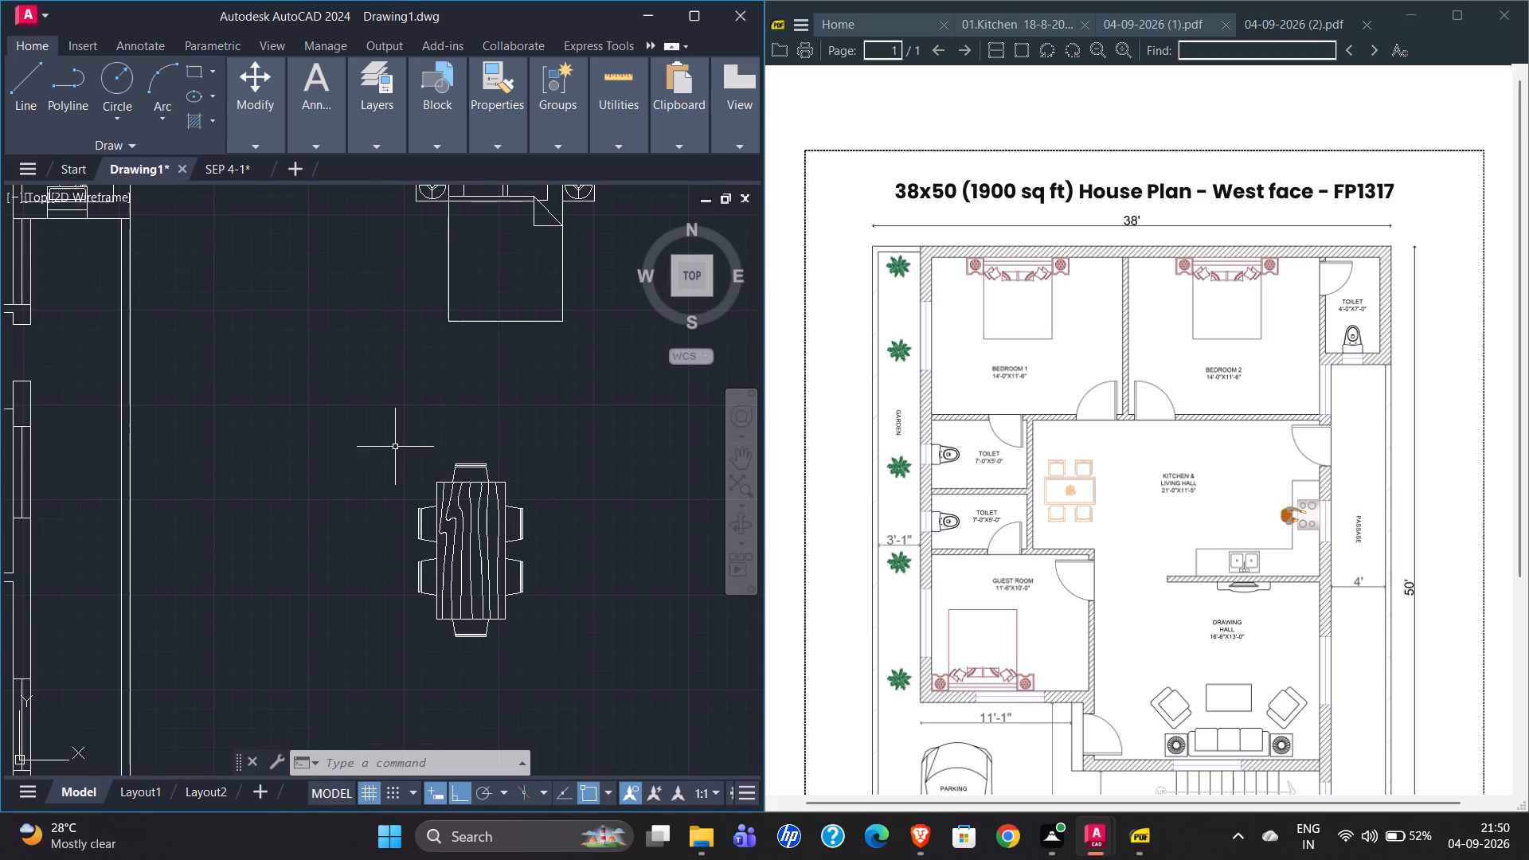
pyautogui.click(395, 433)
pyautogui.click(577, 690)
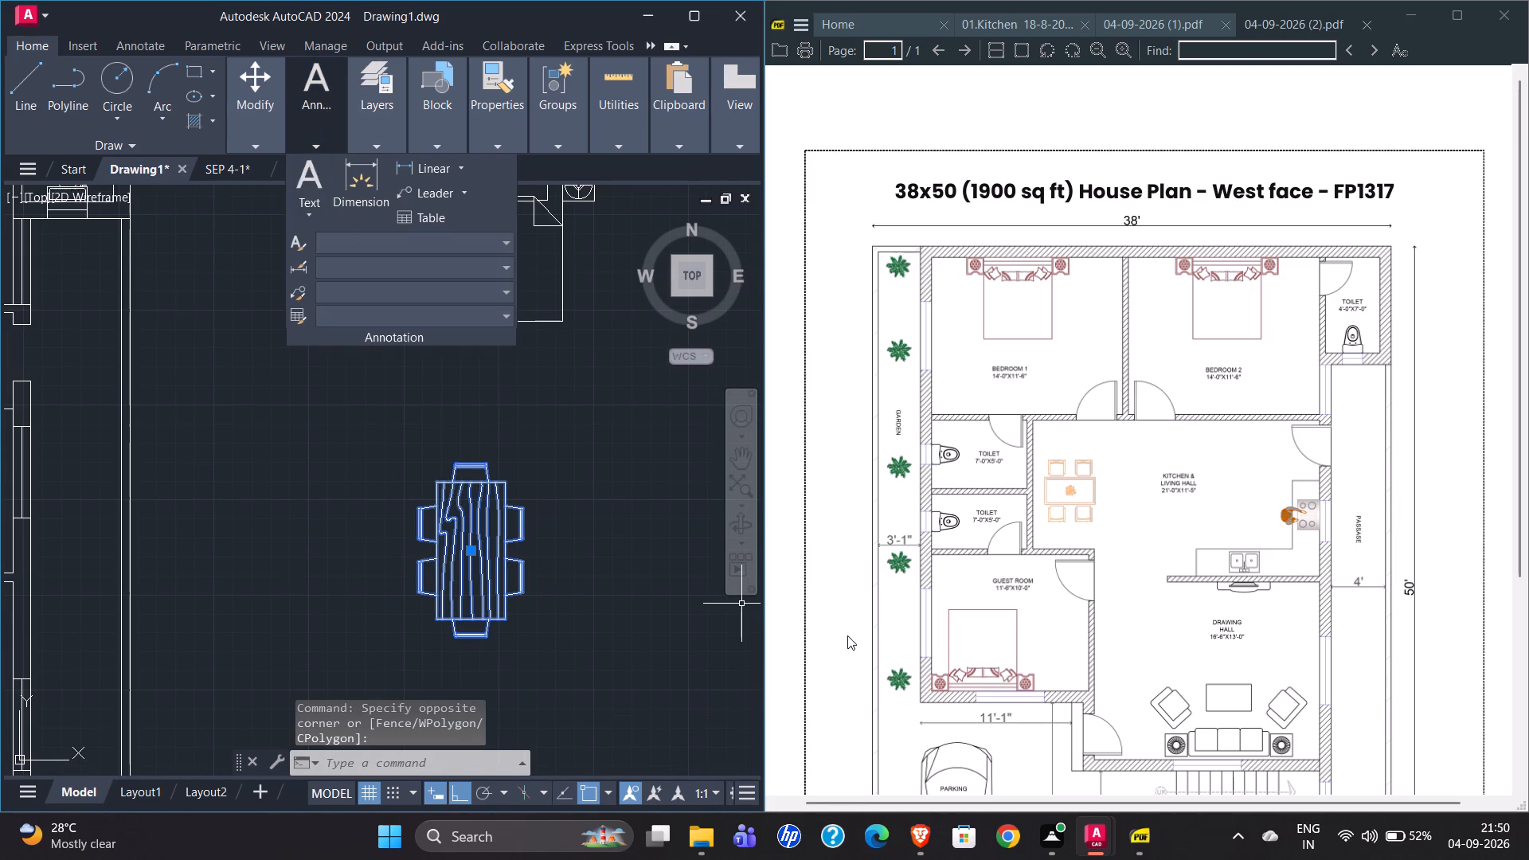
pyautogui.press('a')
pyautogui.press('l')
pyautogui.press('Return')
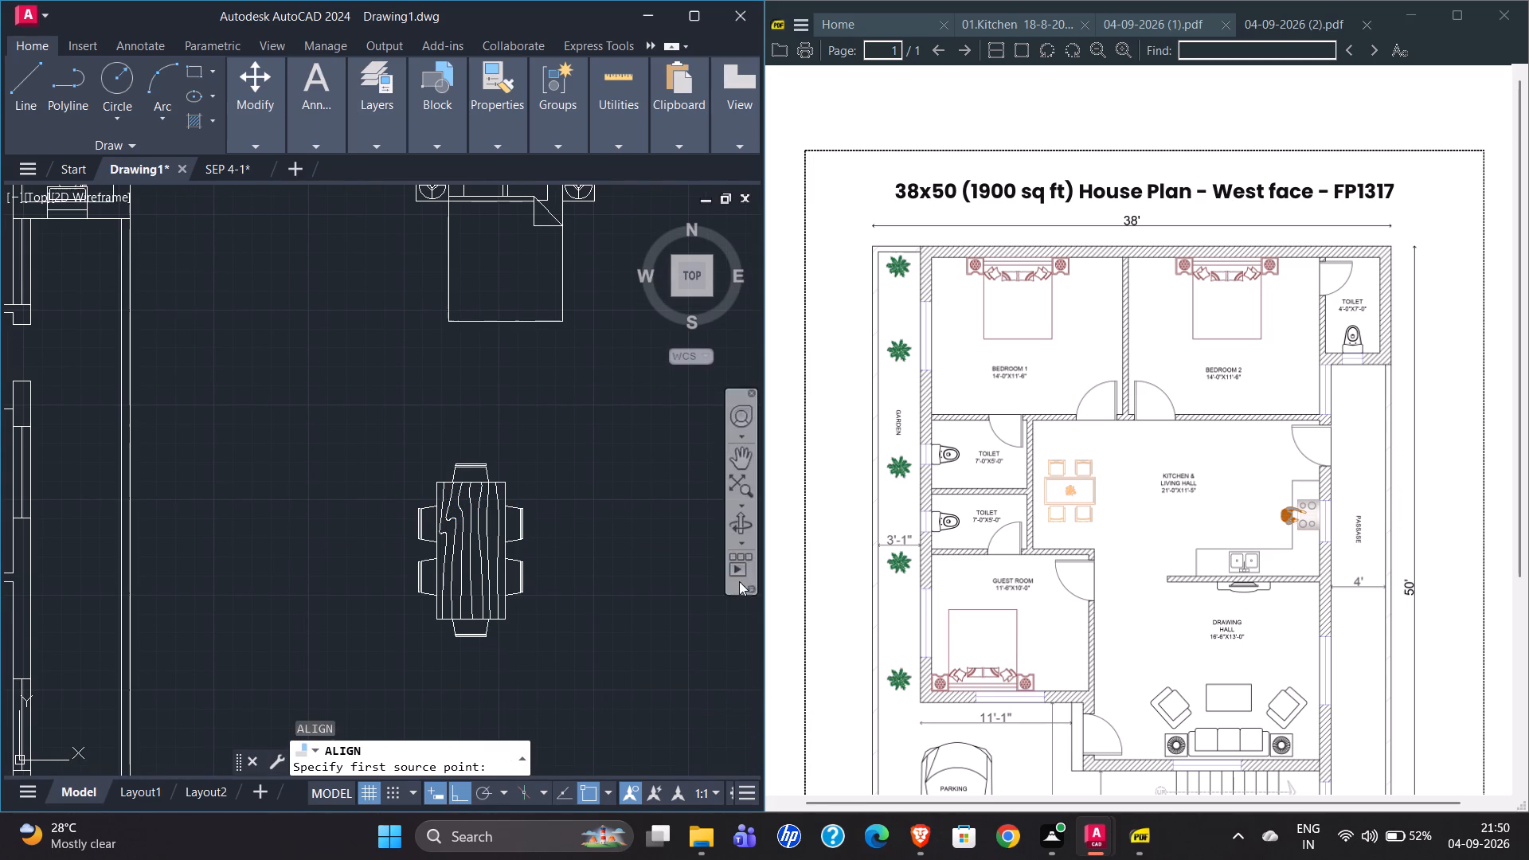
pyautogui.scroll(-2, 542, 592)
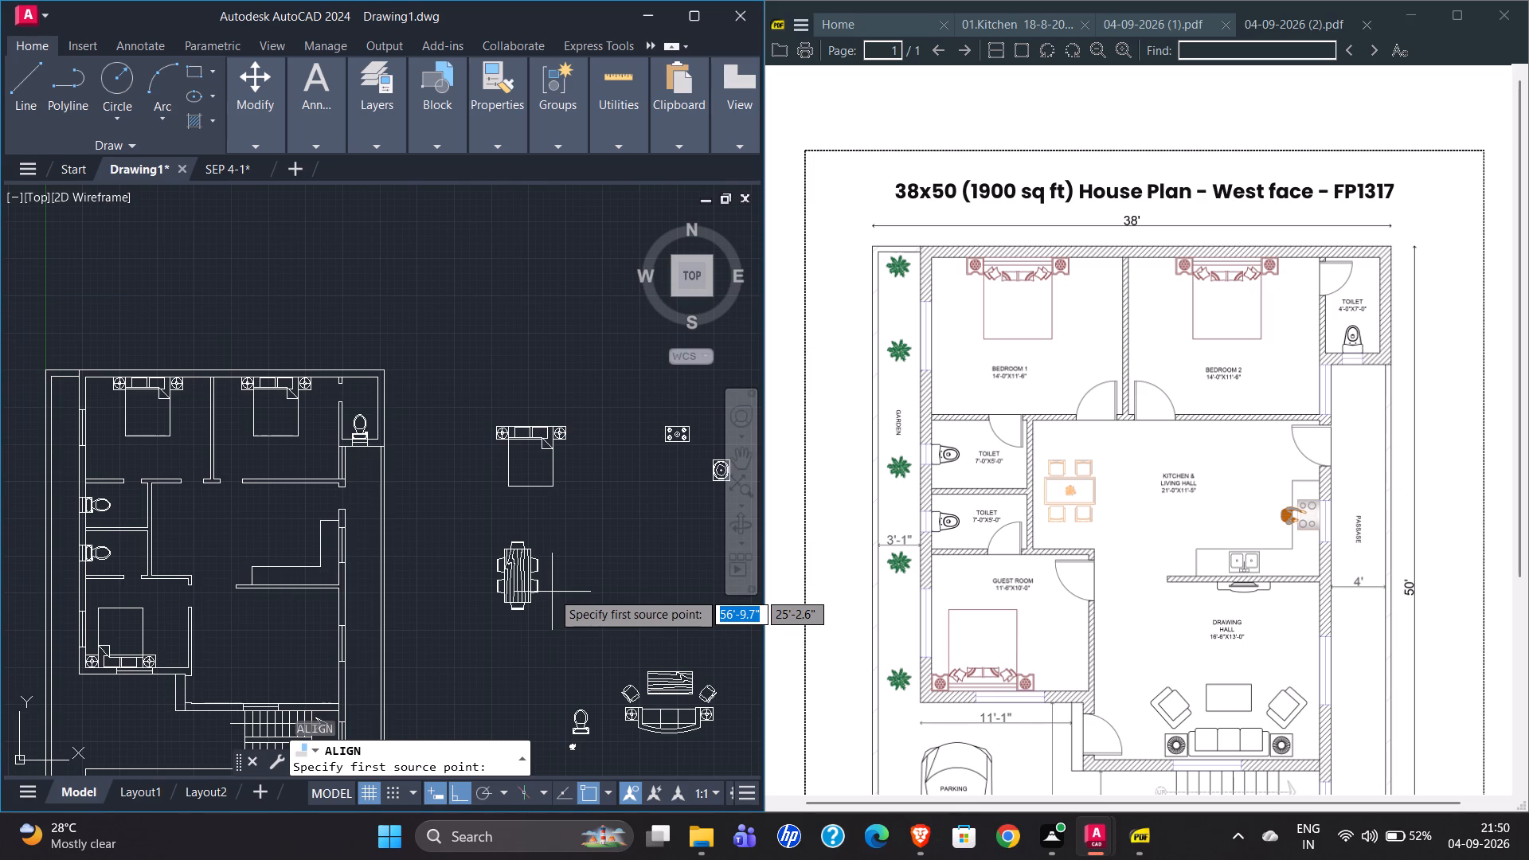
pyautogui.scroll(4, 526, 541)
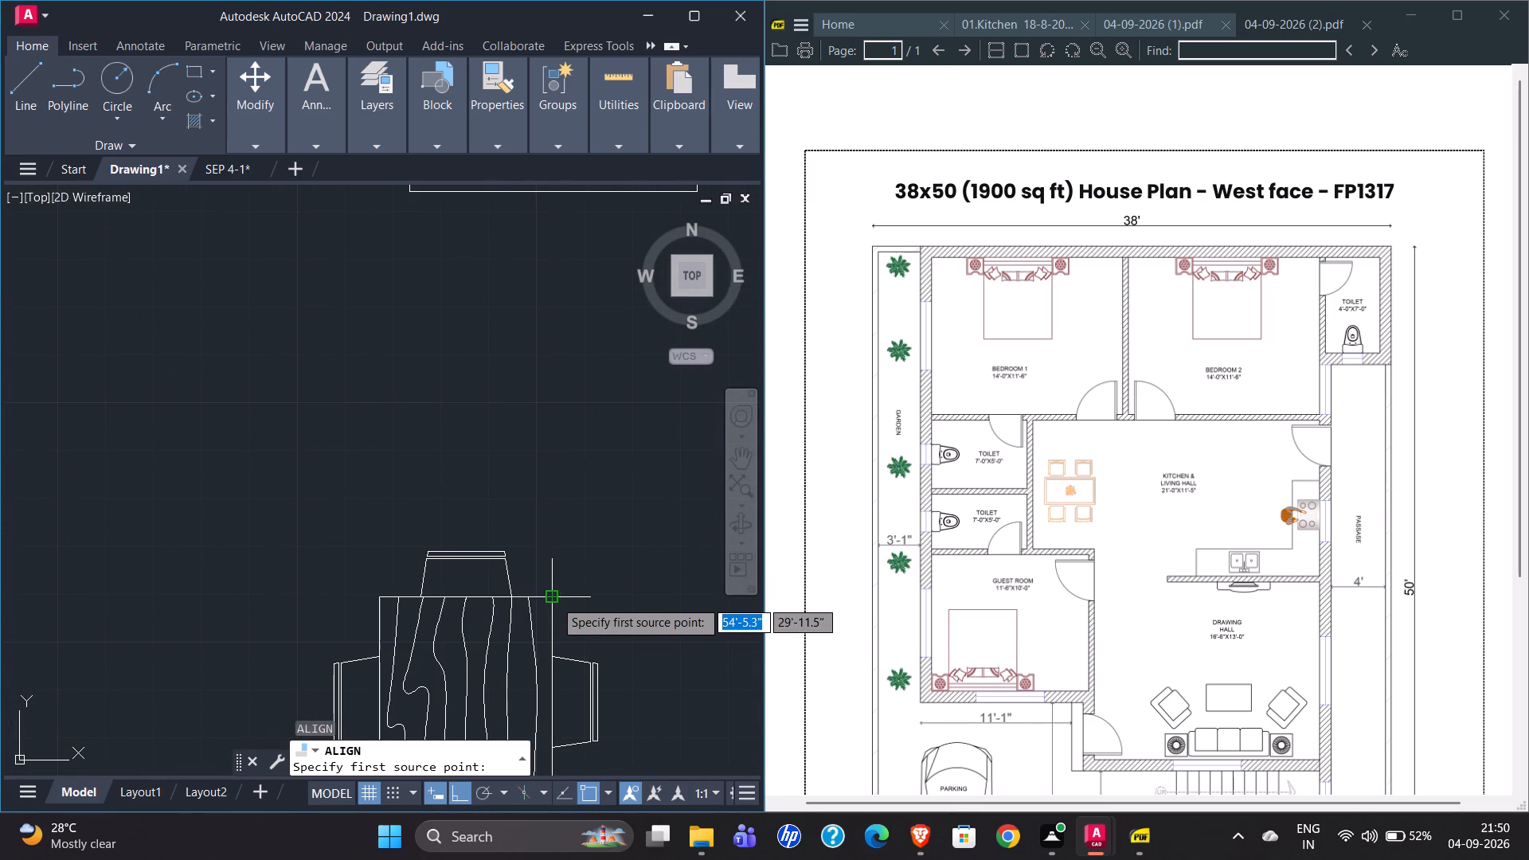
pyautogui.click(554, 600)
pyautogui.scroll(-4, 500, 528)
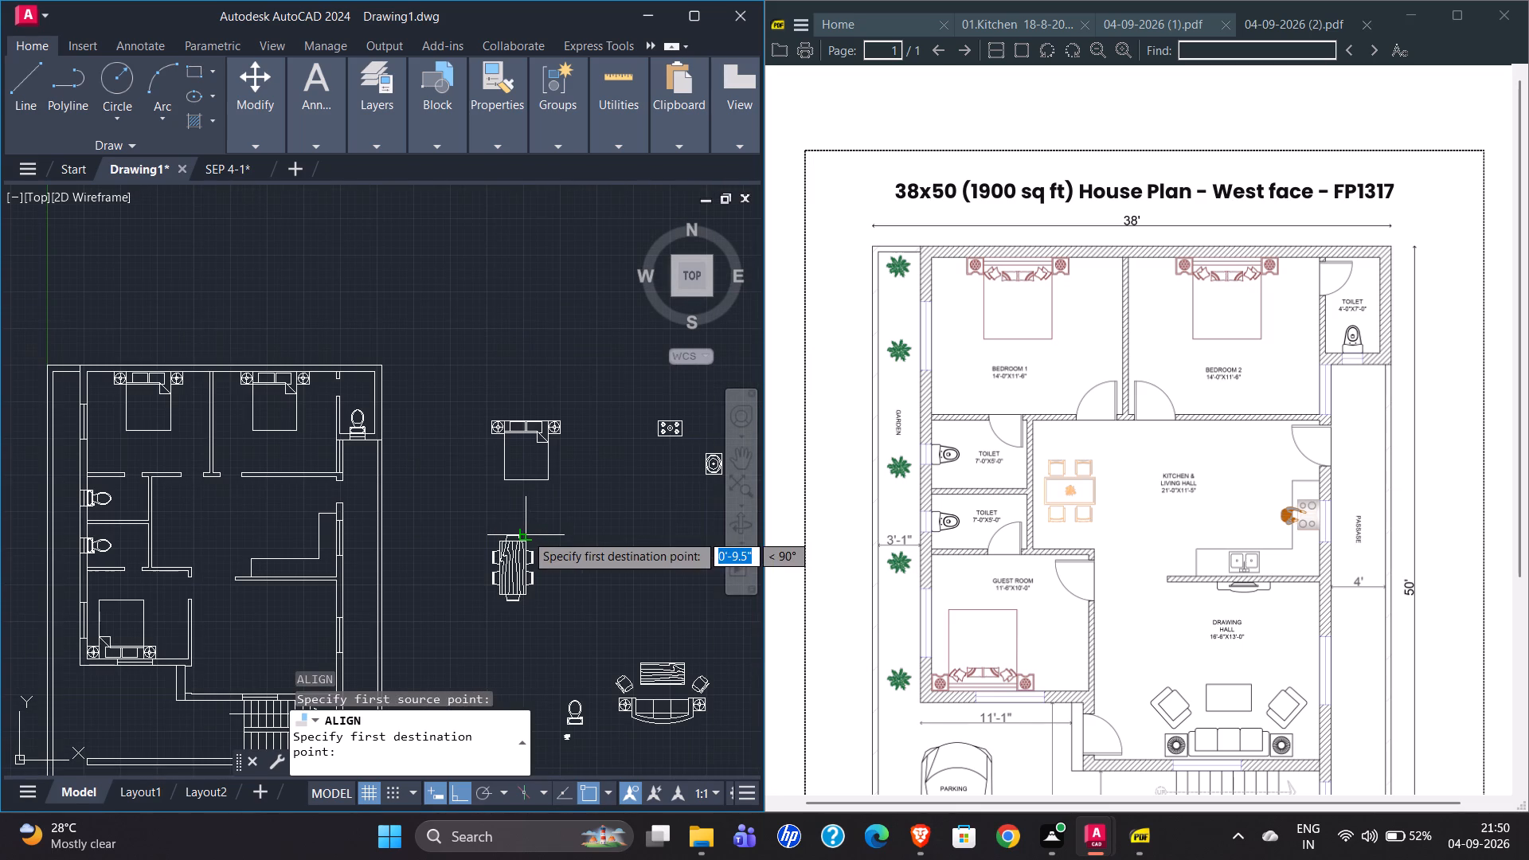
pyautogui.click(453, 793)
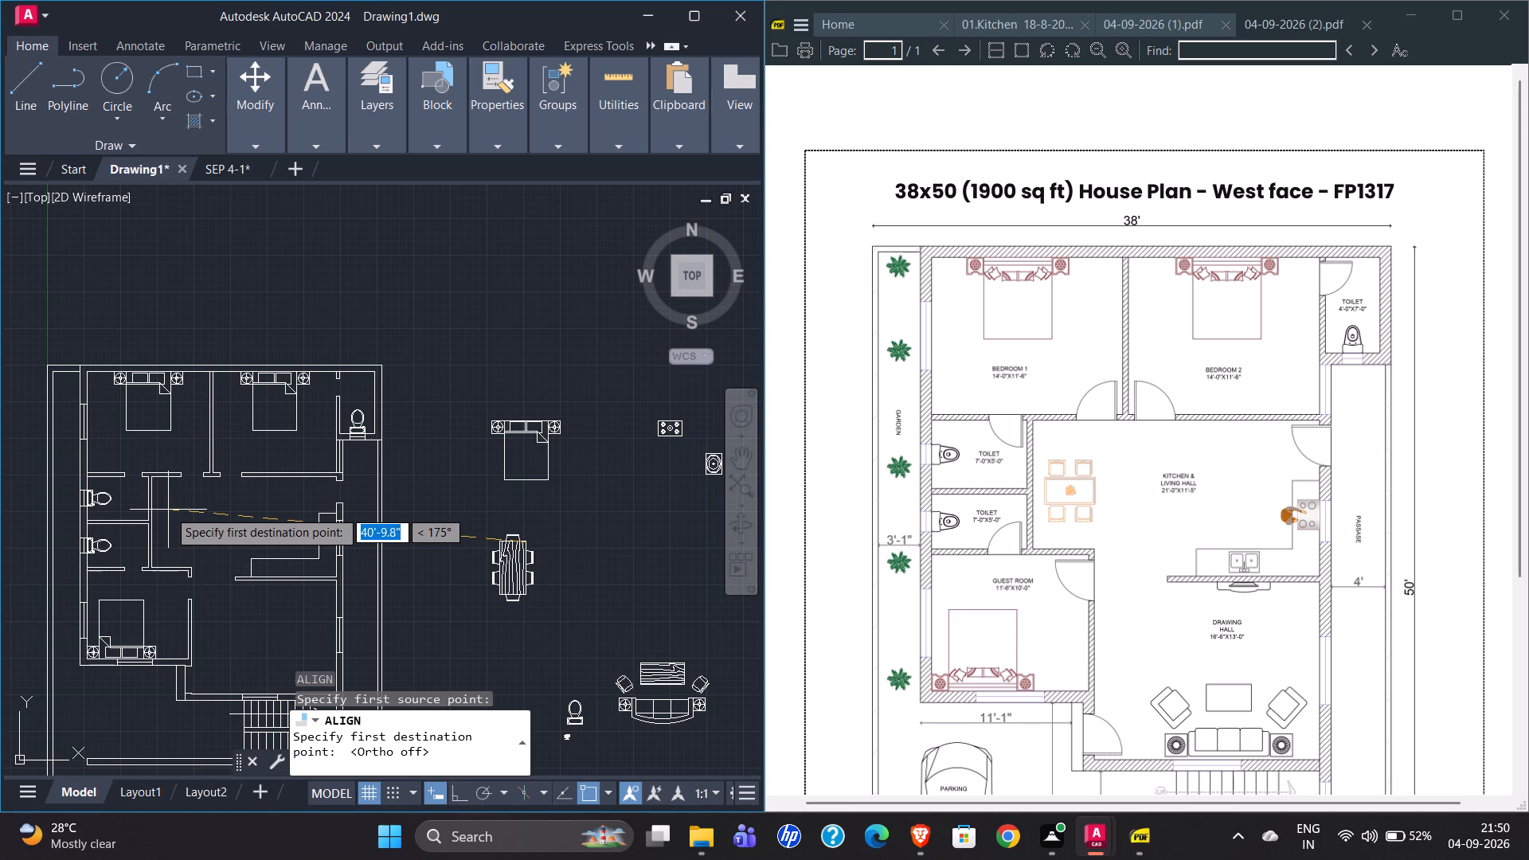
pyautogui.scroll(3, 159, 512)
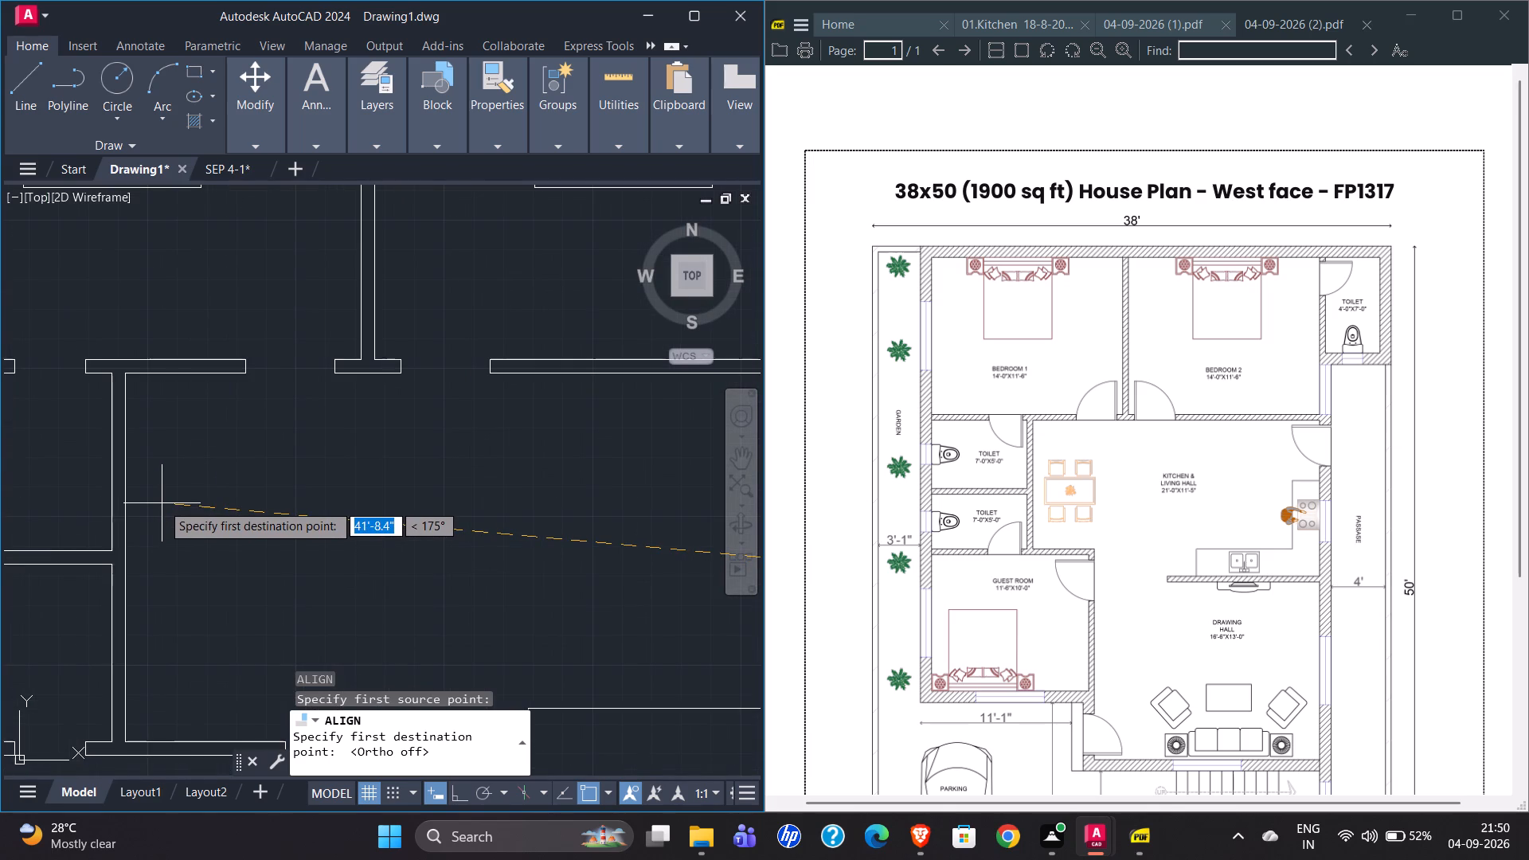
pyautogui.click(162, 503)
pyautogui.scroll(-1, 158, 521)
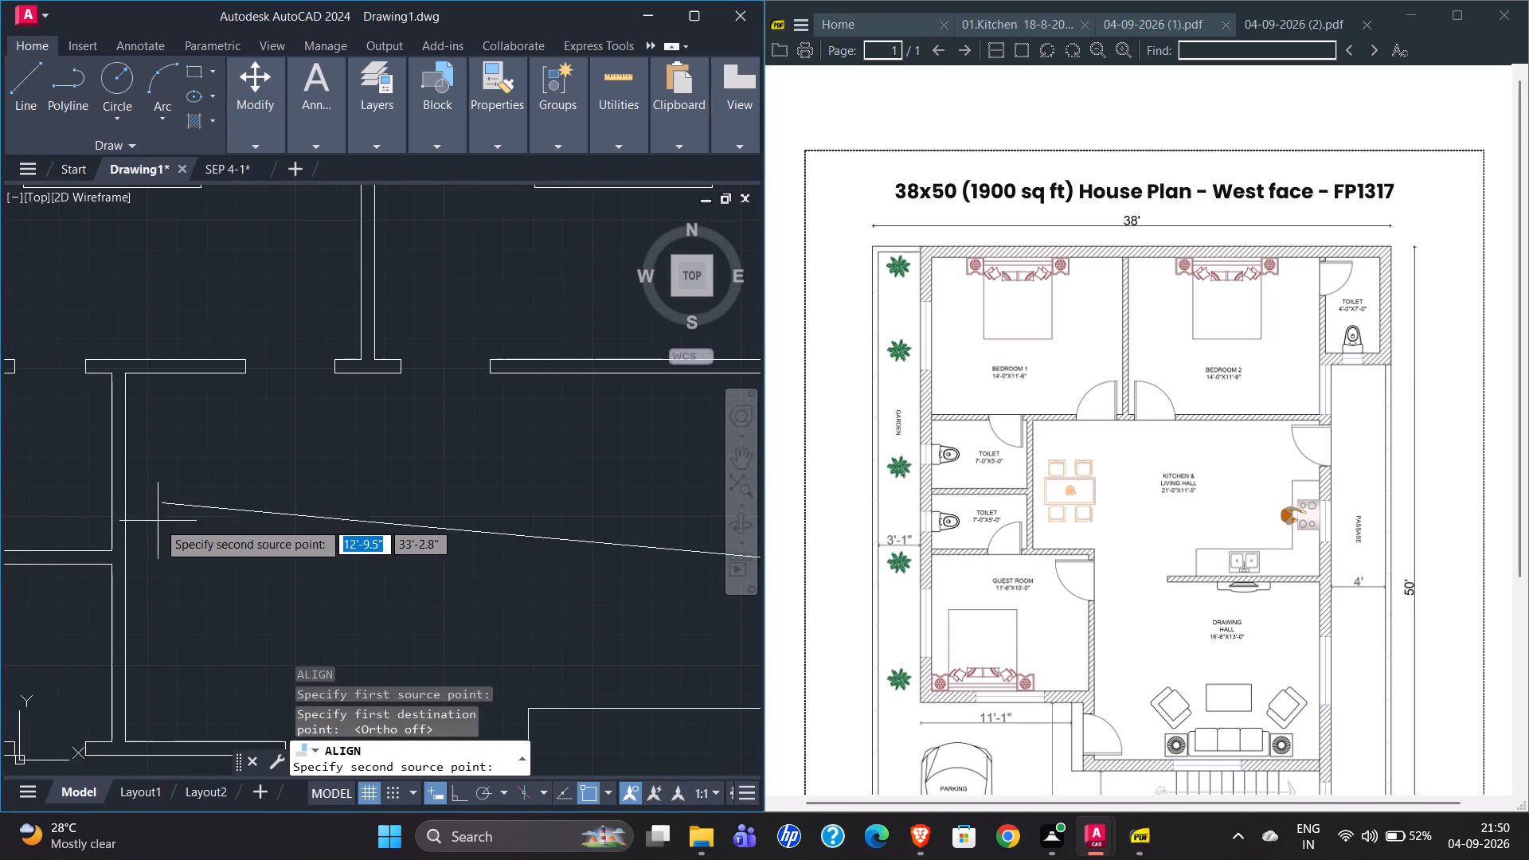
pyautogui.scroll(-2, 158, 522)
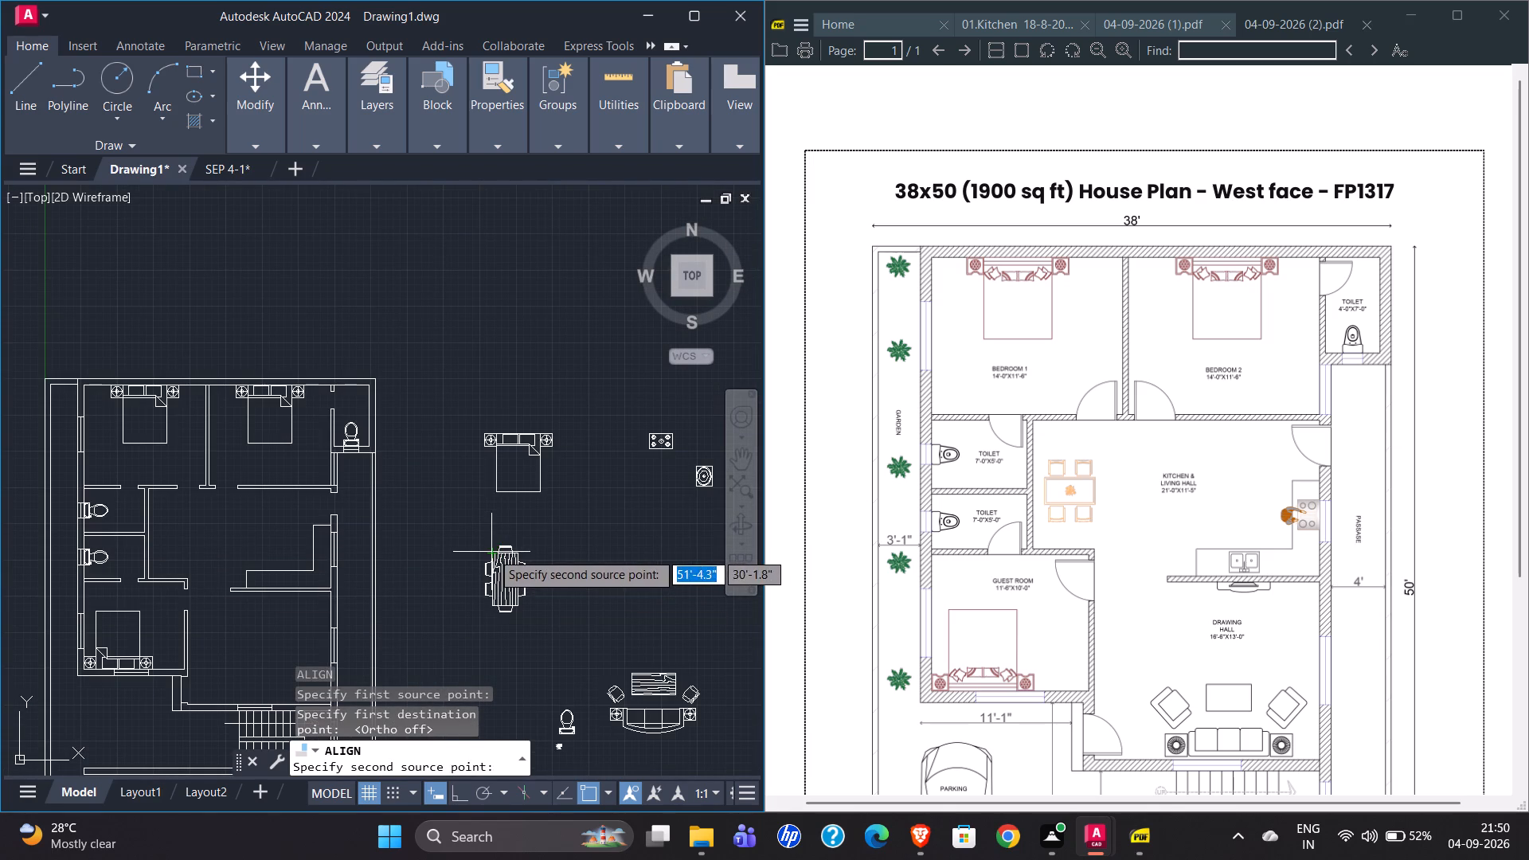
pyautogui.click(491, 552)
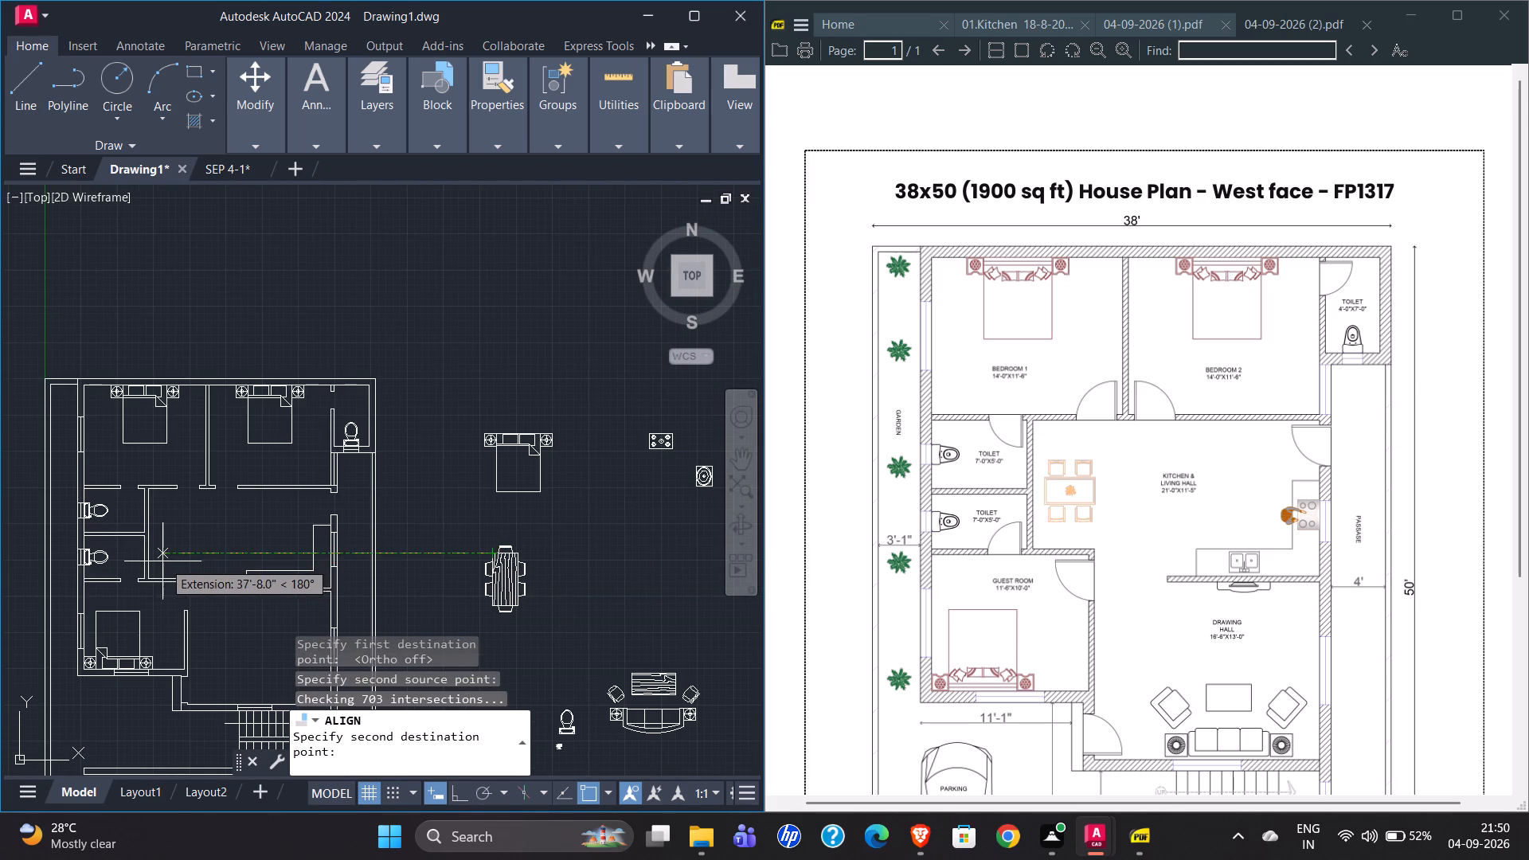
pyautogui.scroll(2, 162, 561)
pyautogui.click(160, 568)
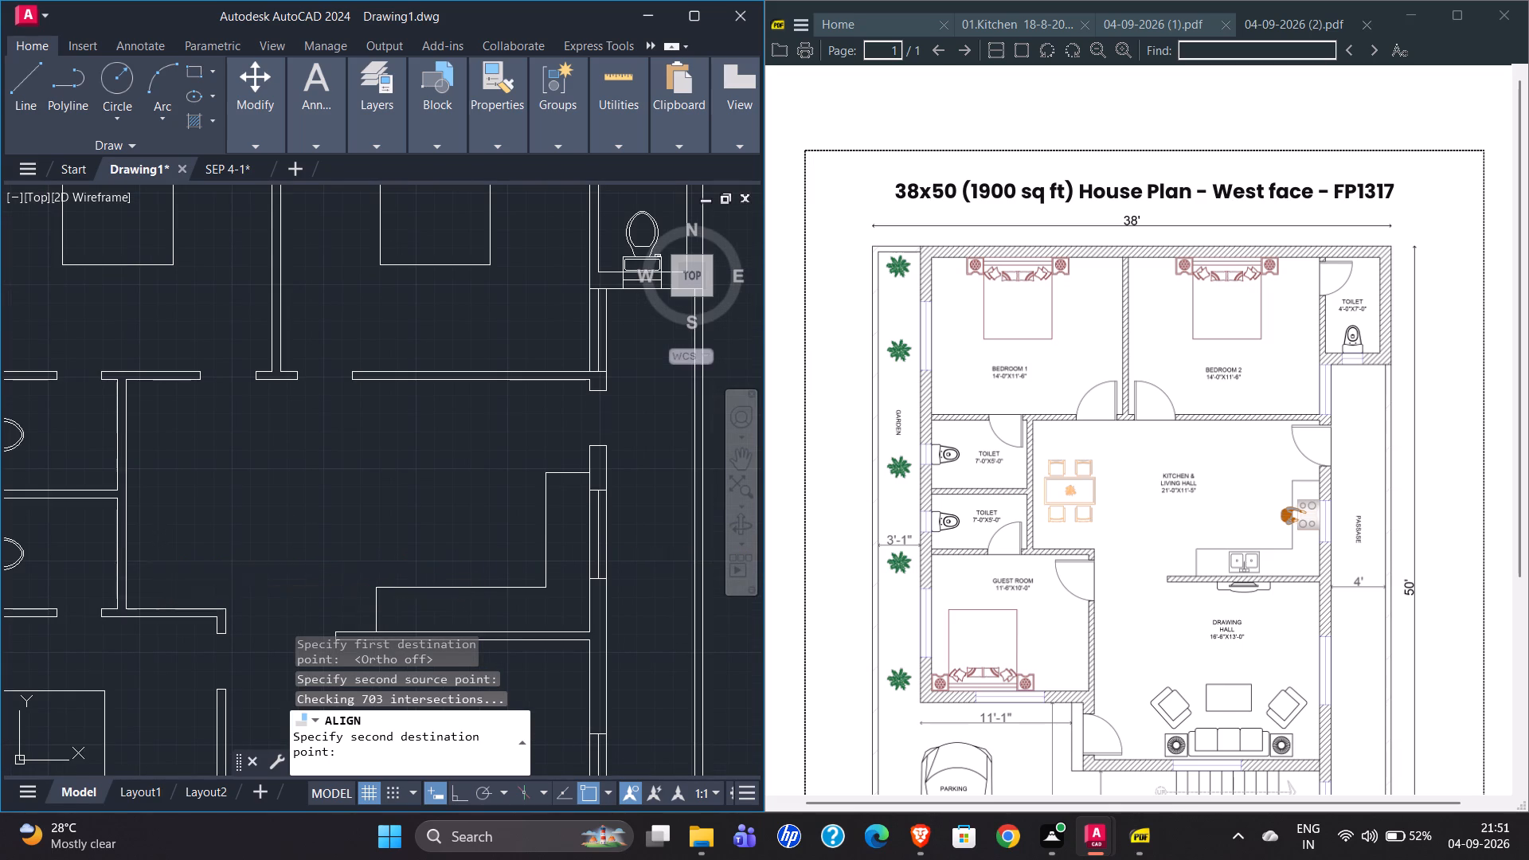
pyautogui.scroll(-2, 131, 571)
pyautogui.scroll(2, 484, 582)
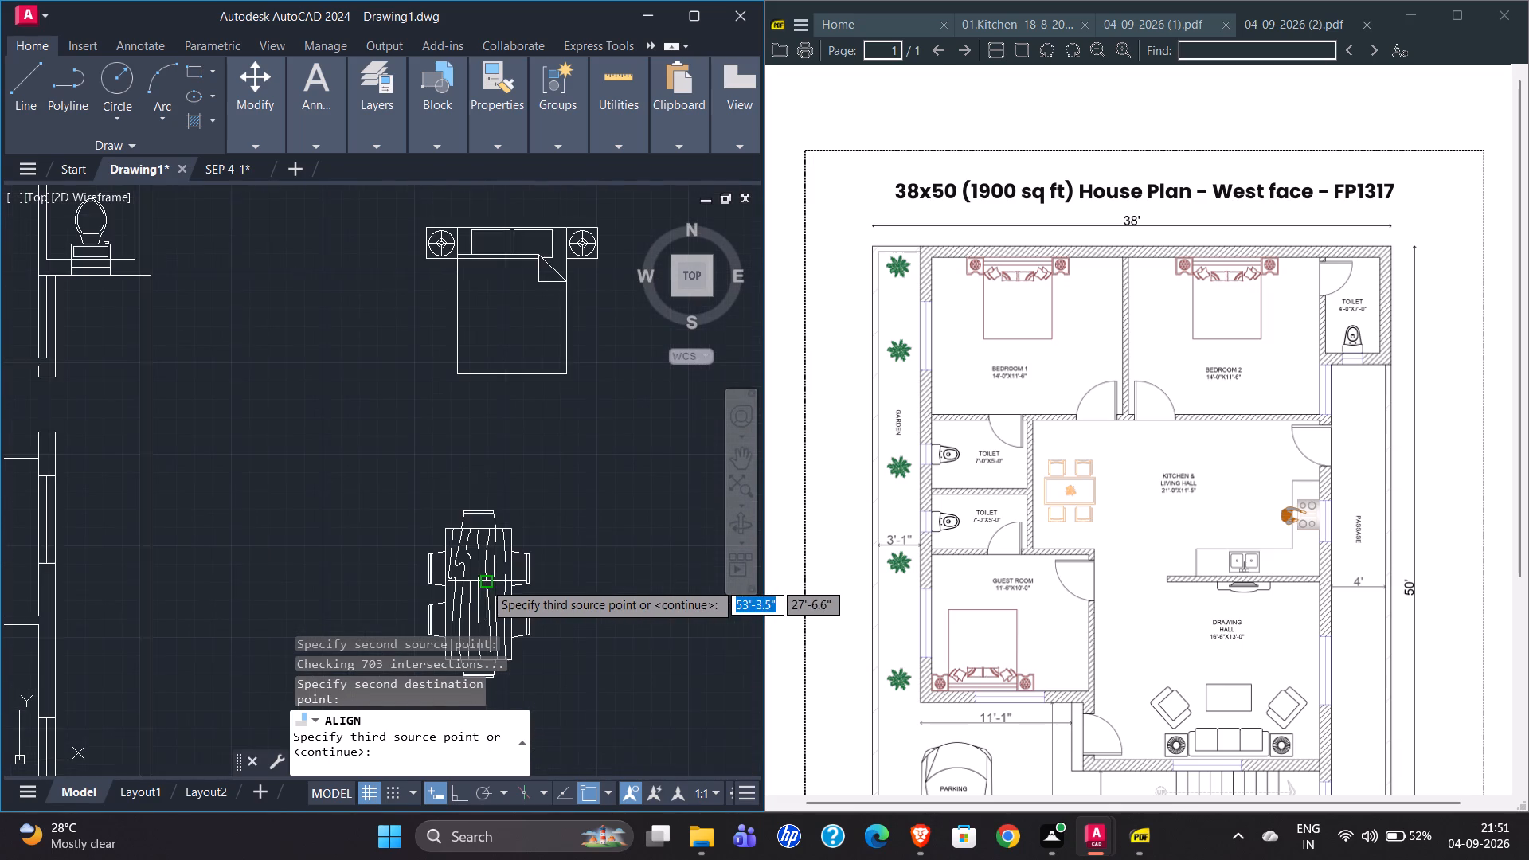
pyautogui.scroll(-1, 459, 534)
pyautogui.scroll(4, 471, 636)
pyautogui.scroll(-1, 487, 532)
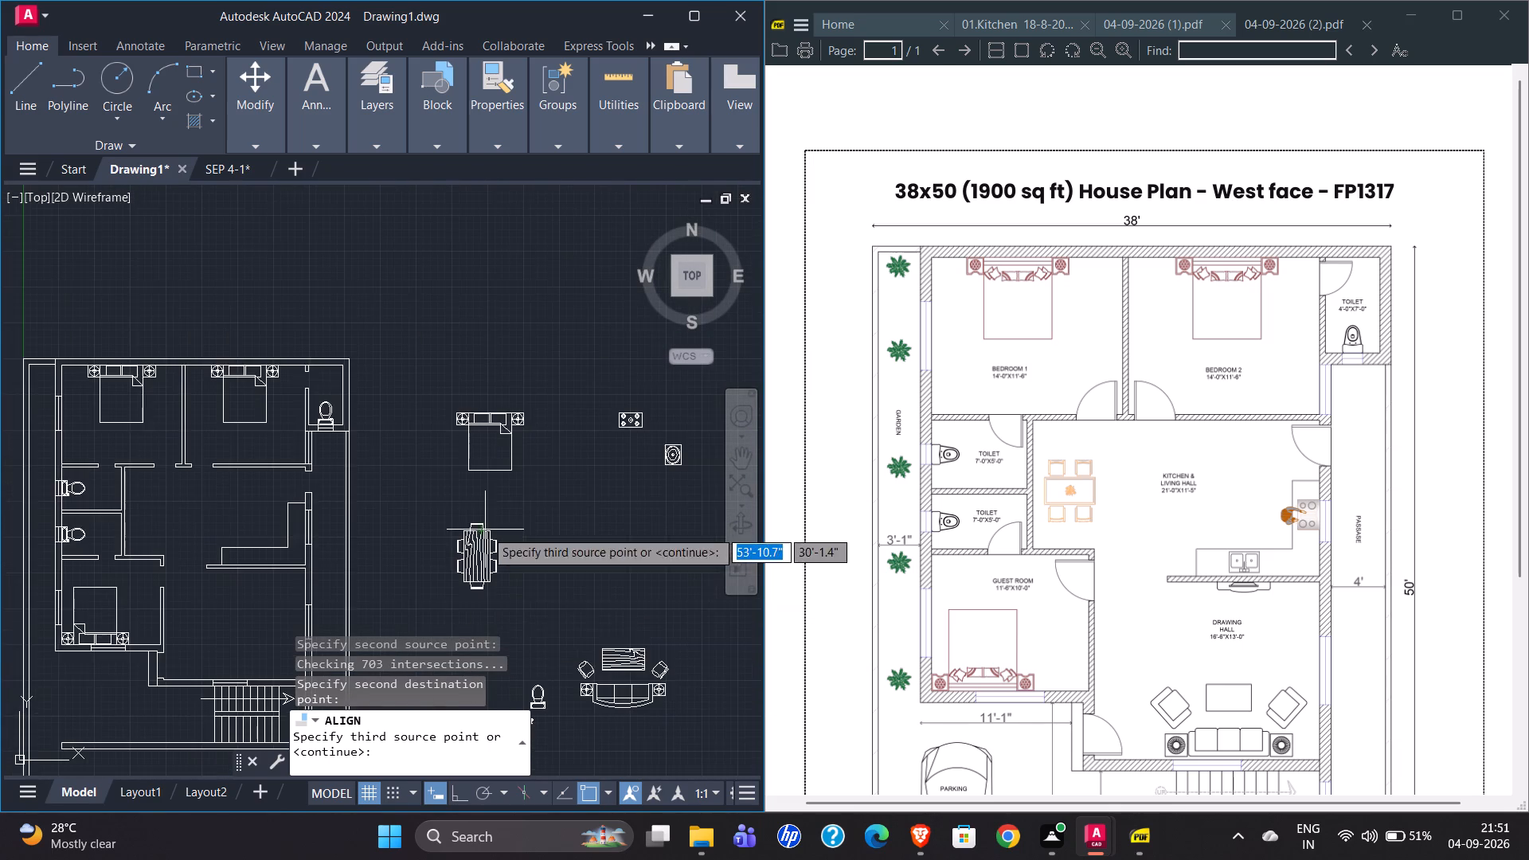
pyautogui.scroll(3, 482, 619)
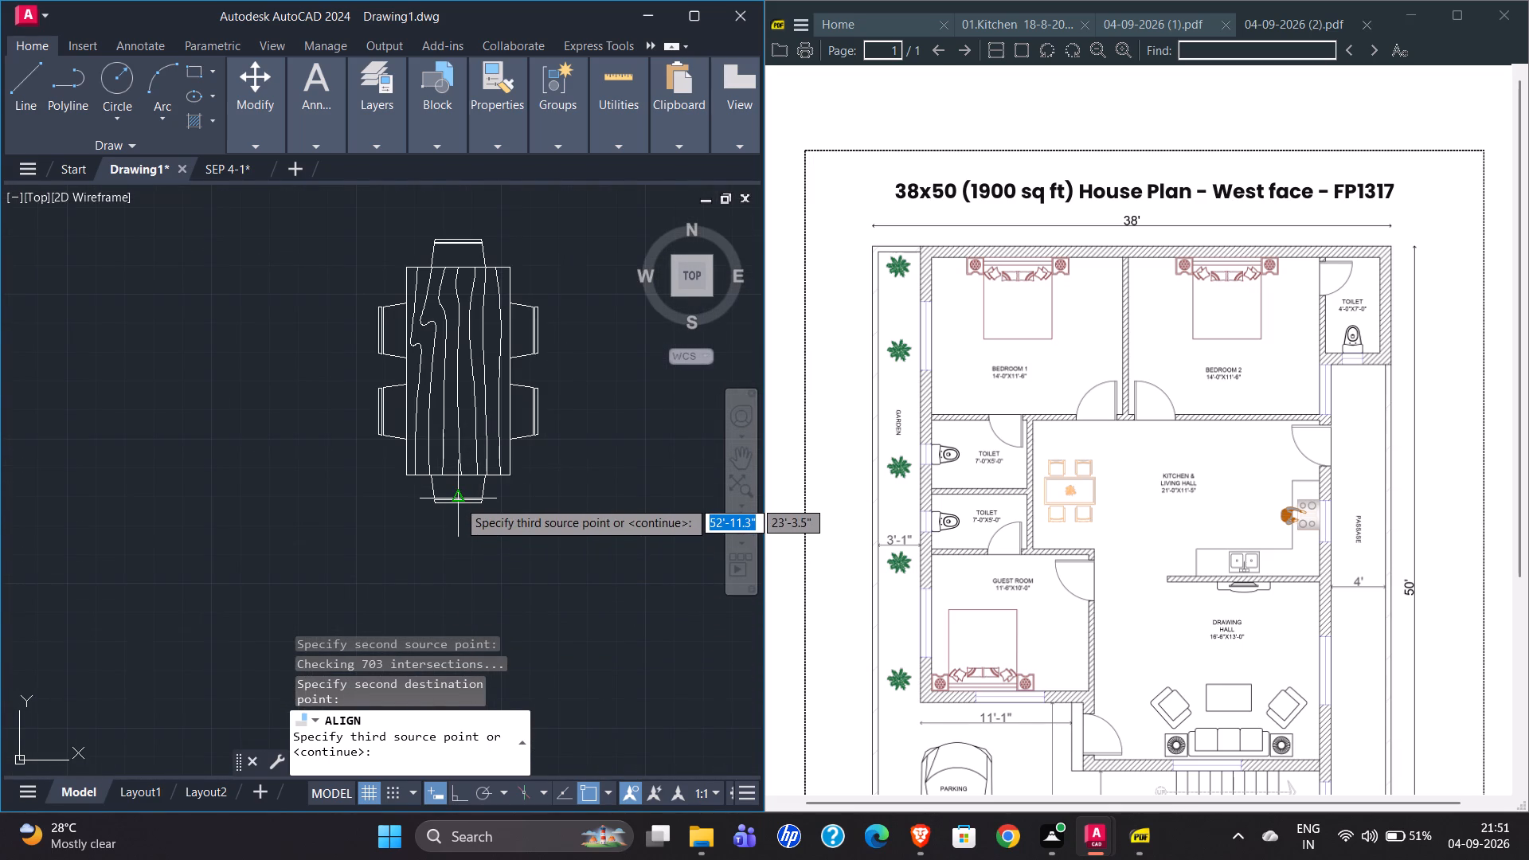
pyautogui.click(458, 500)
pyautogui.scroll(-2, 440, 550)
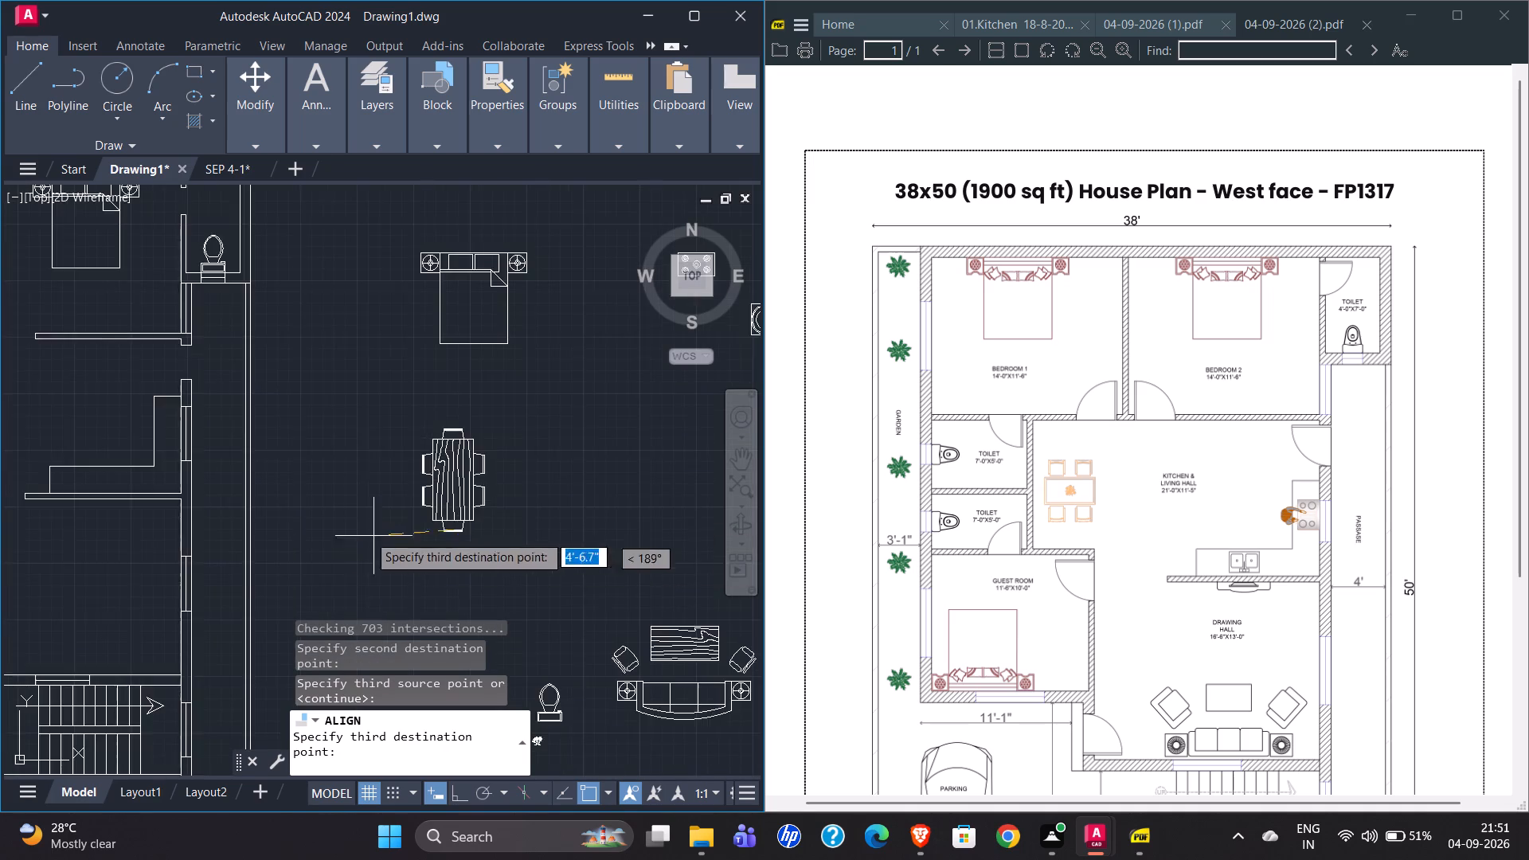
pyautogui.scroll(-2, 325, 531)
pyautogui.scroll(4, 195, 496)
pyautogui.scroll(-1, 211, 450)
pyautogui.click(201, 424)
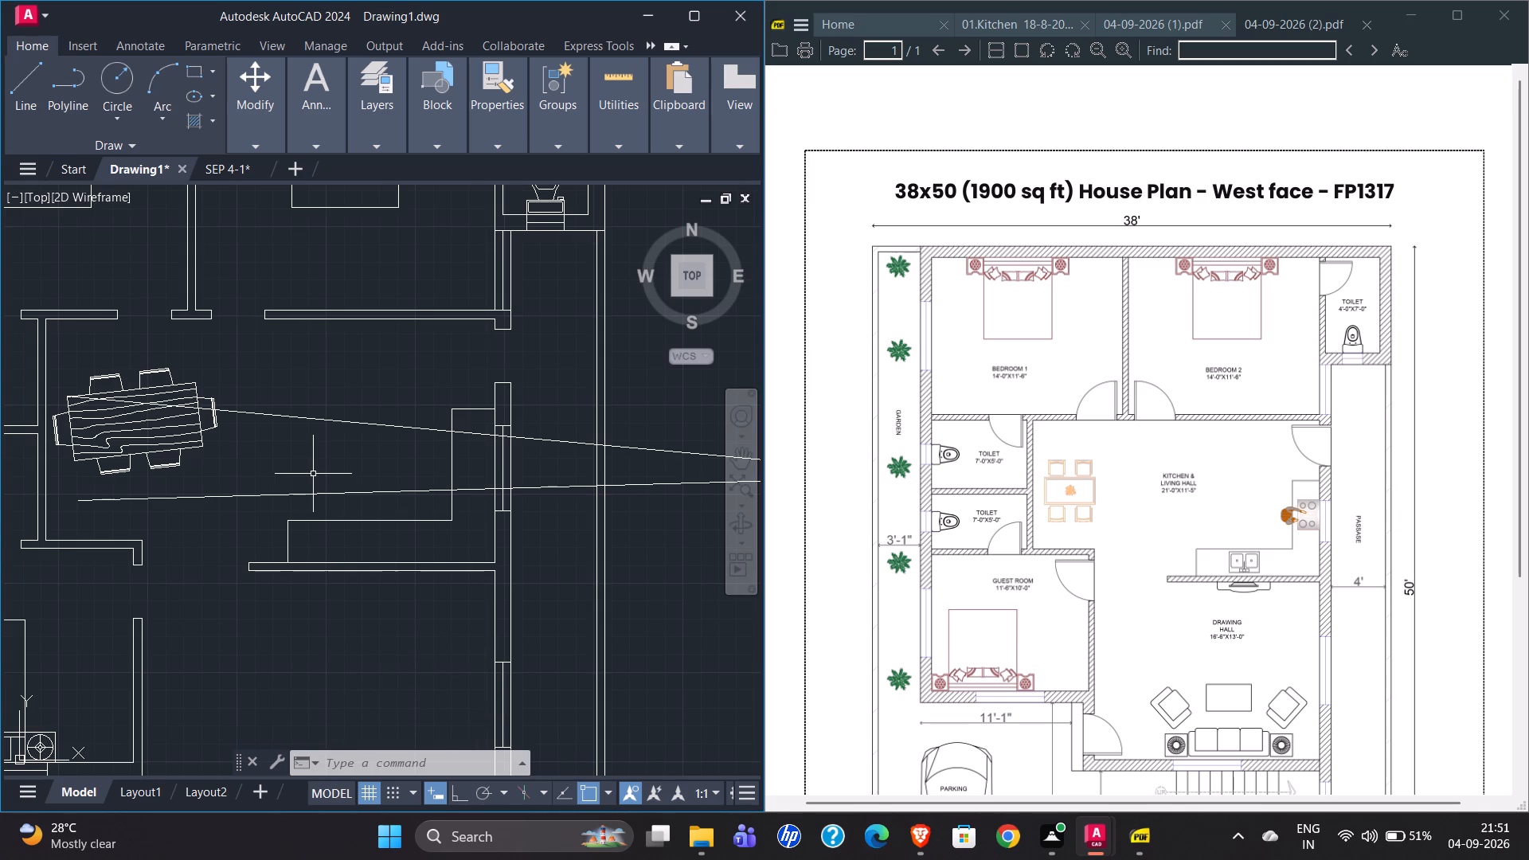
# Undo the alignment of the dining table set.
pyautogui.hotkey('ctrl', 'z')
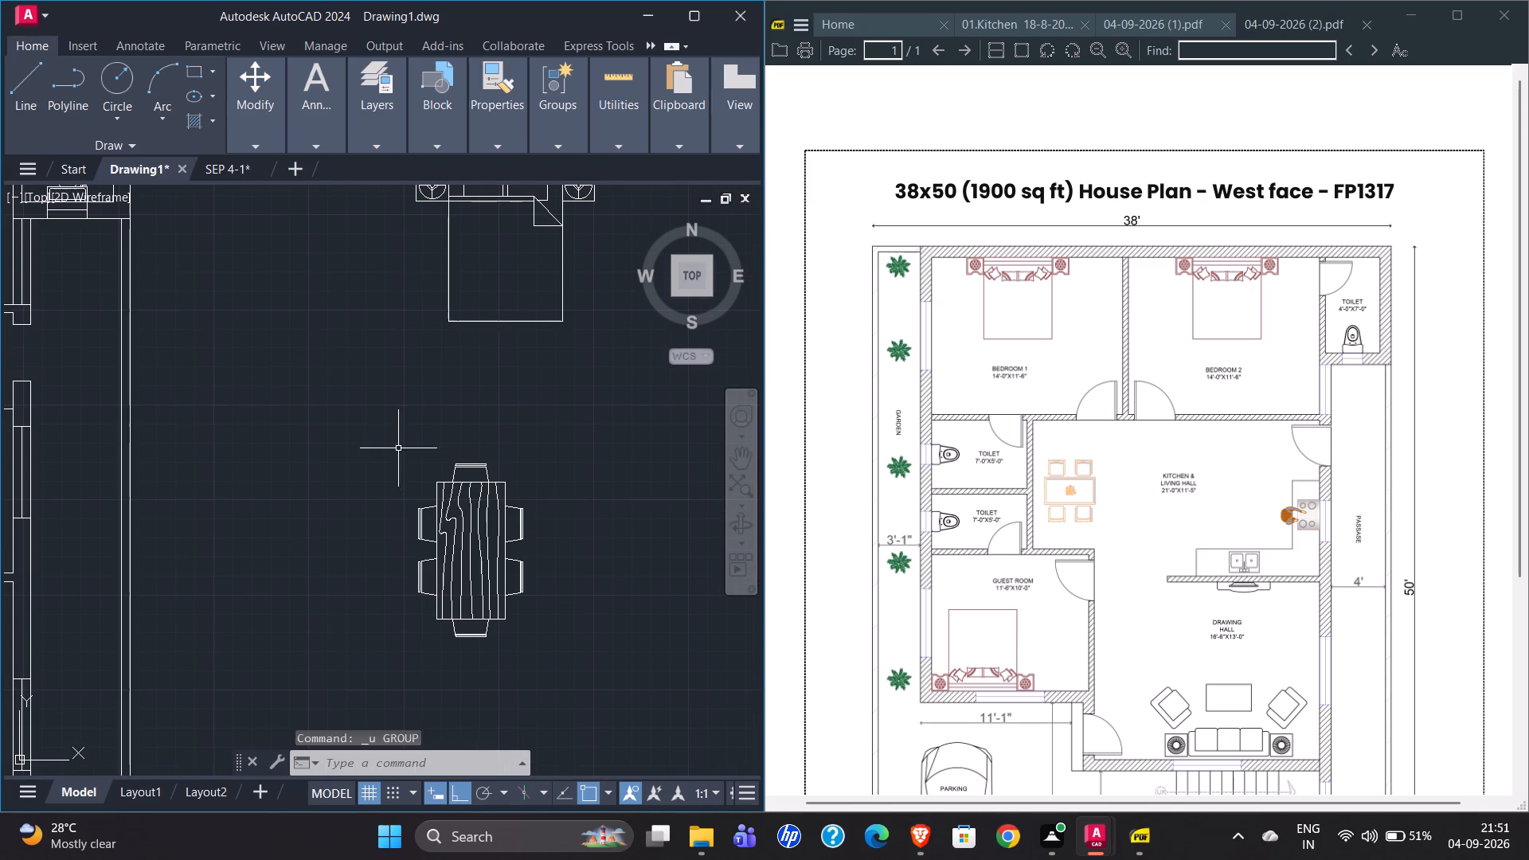
# Rotate the dining table set 90° counterclockwise about the tabletop's northeast corner, laying its long side east-west.
pyautogui.click(405, 451)
pyautogui.click(553, 694)
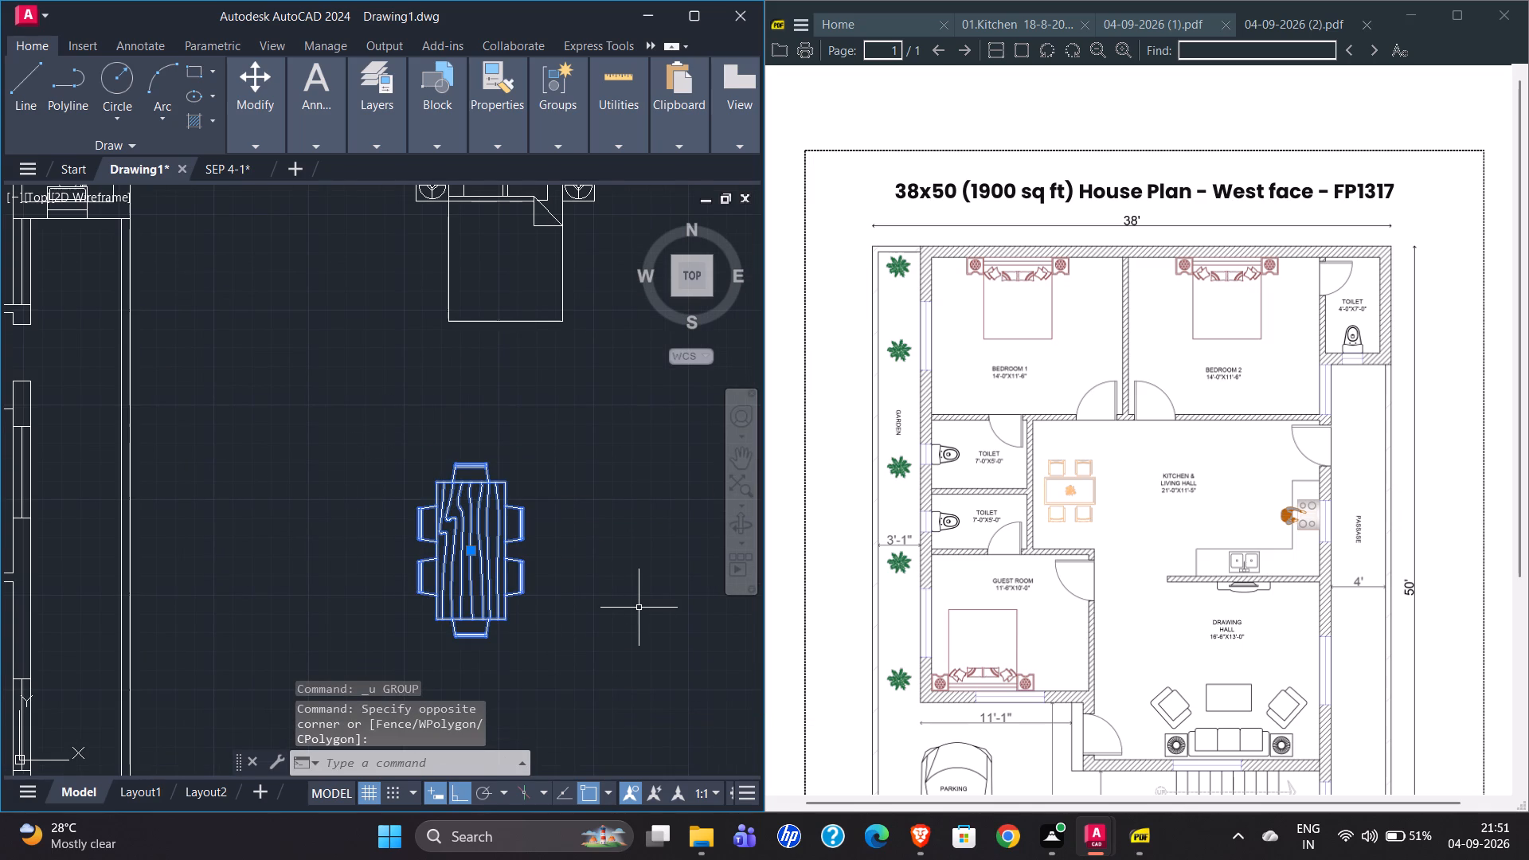
pyautogui.press('r')
pyautogui.press('o')
pyautogui.press('Return')
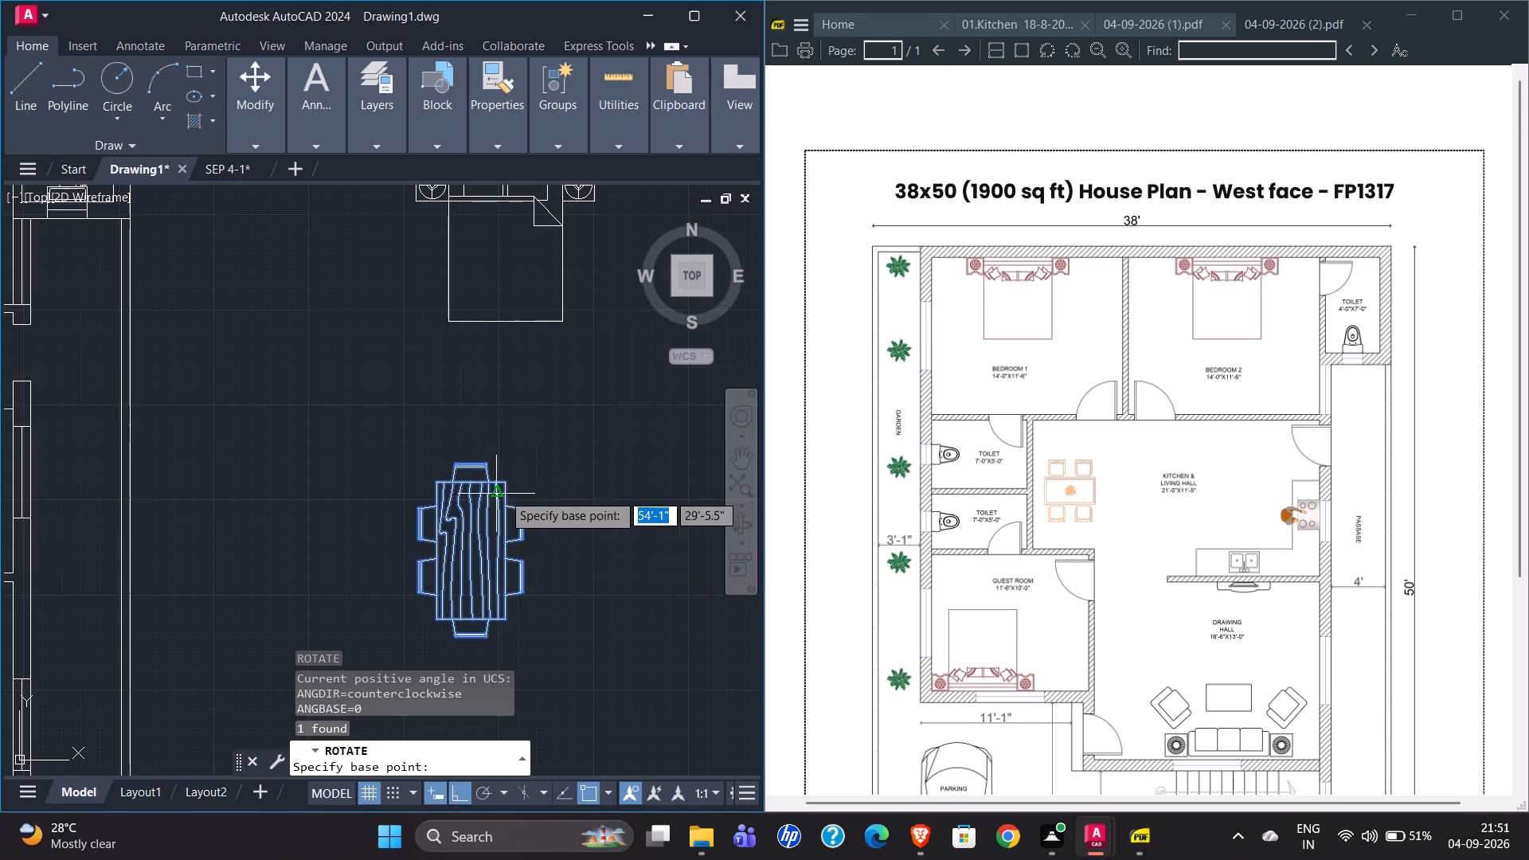
pyautogui.click(505, 482)
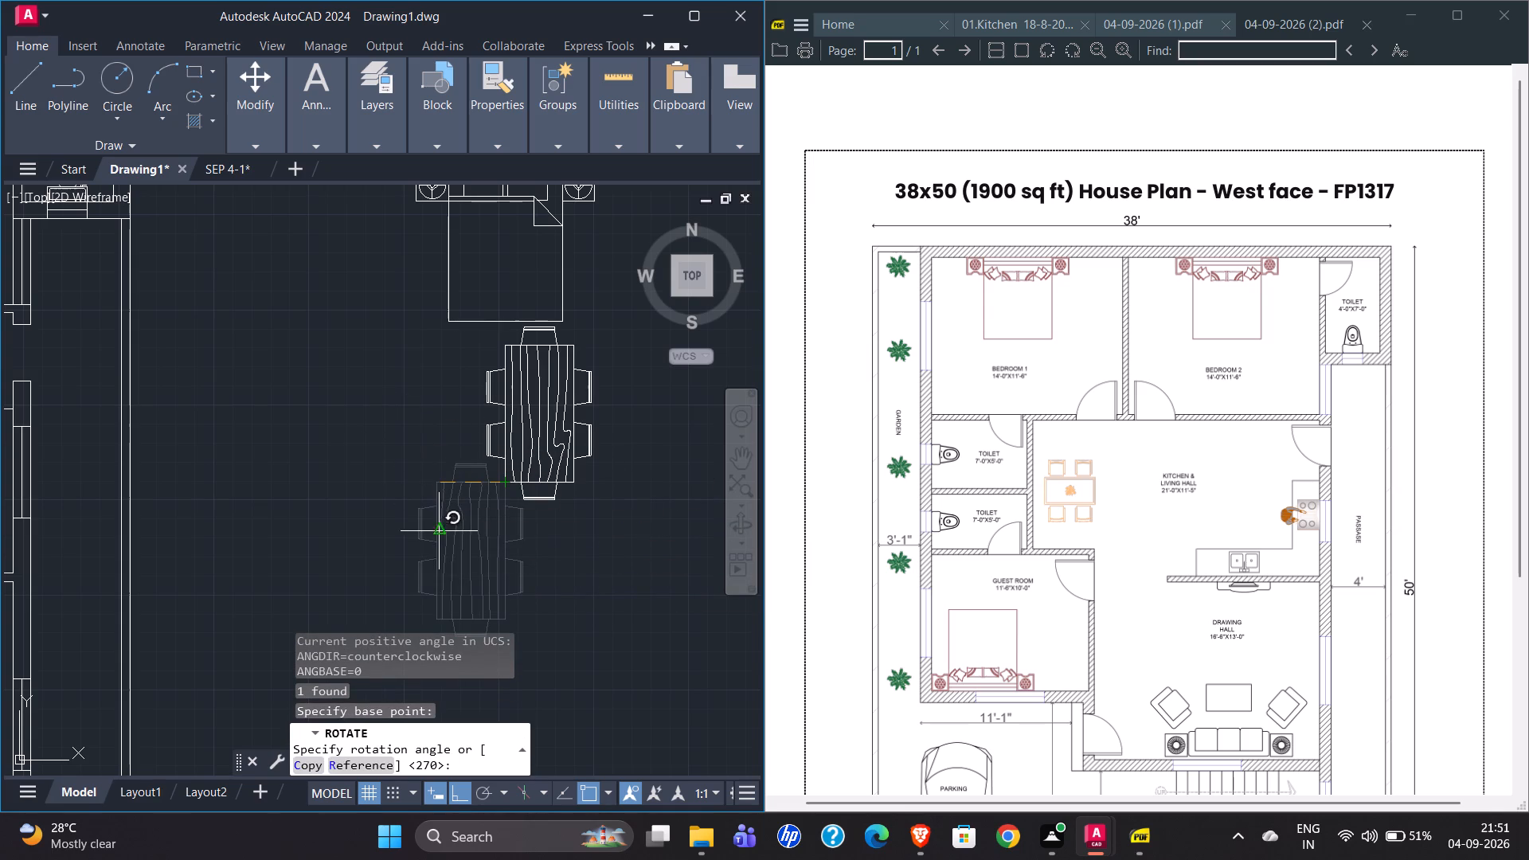
pyautogui.click(484, 405)
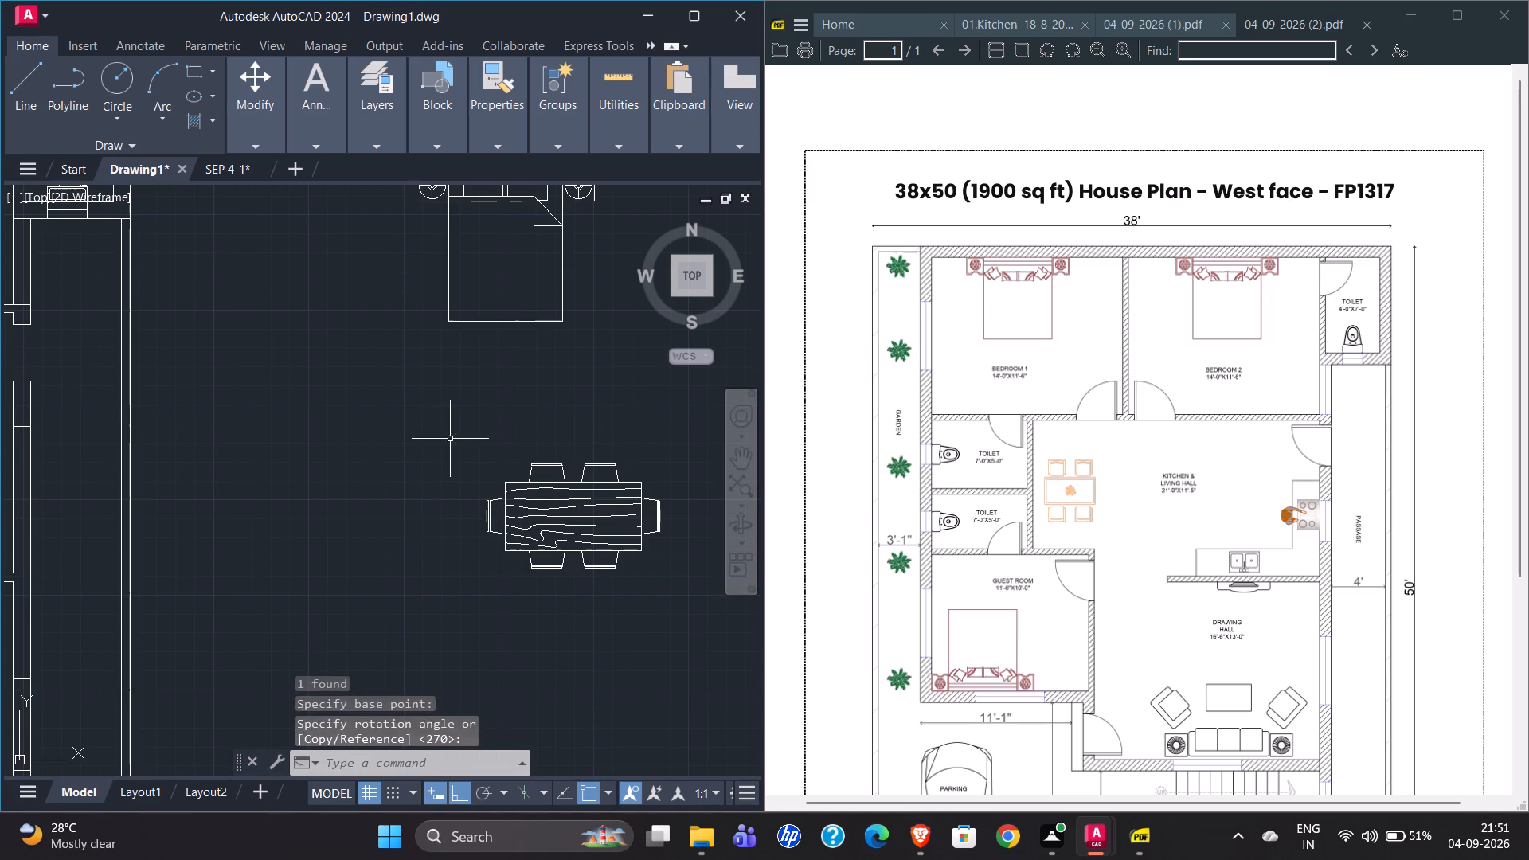
# Move the dining table set by its tabletop's northwest corner into the kitchen and living hall, just east of the west toilets' wall.
pyautogui.click(440, 444)
pyautogui.click(682, 629)
pyautogui.press('m')
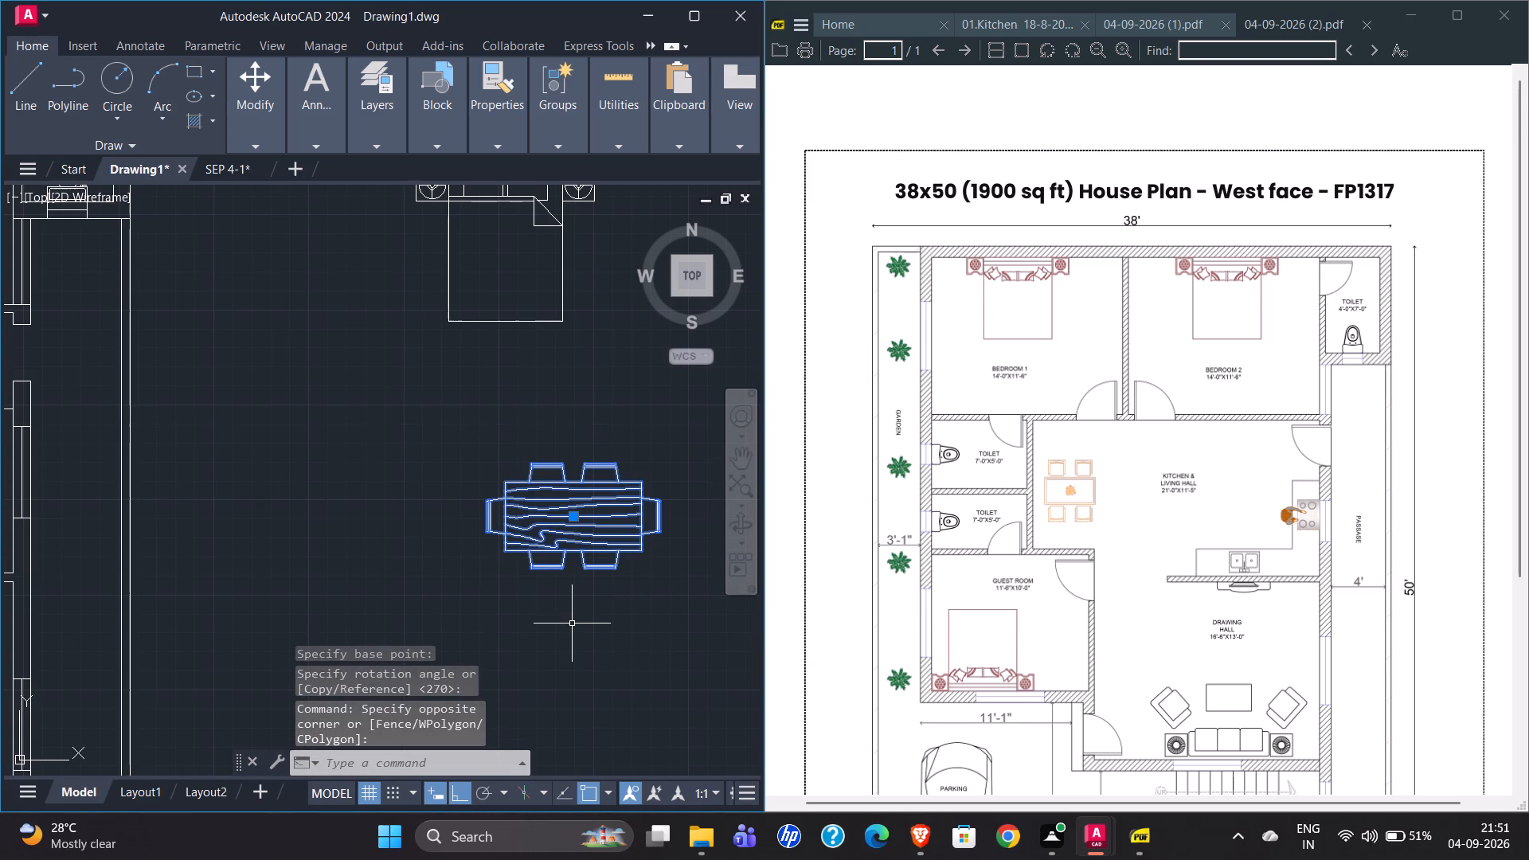
pyautogui.press('Return')
pyautogui.click(459, 792)
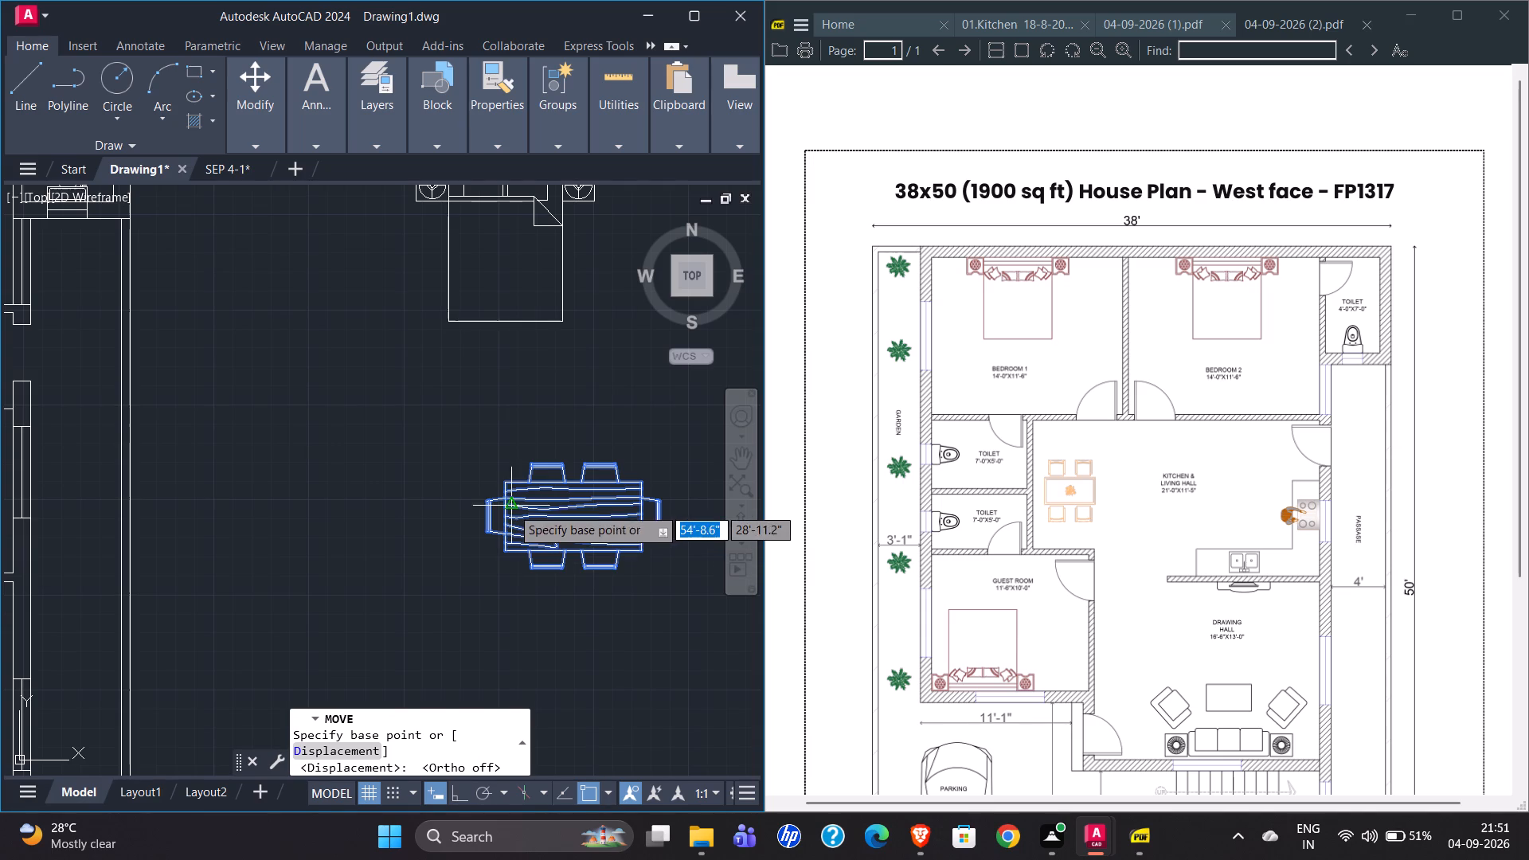
pyautogui.click(506, 483)
pyautogui.scroll(-3, 563, 525)
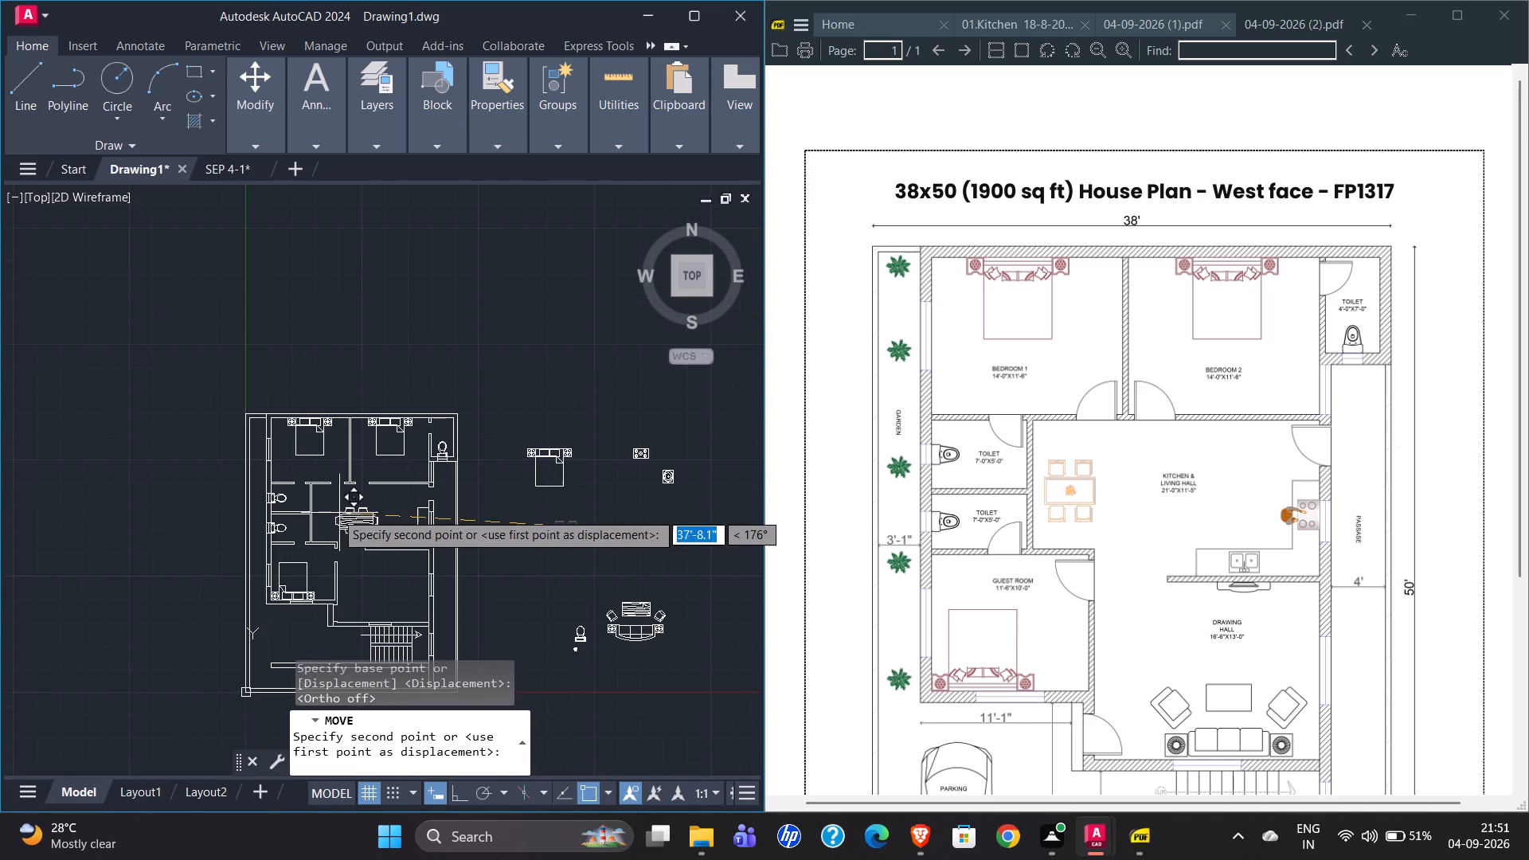
pyautogui.scroll(3, 325, 509)
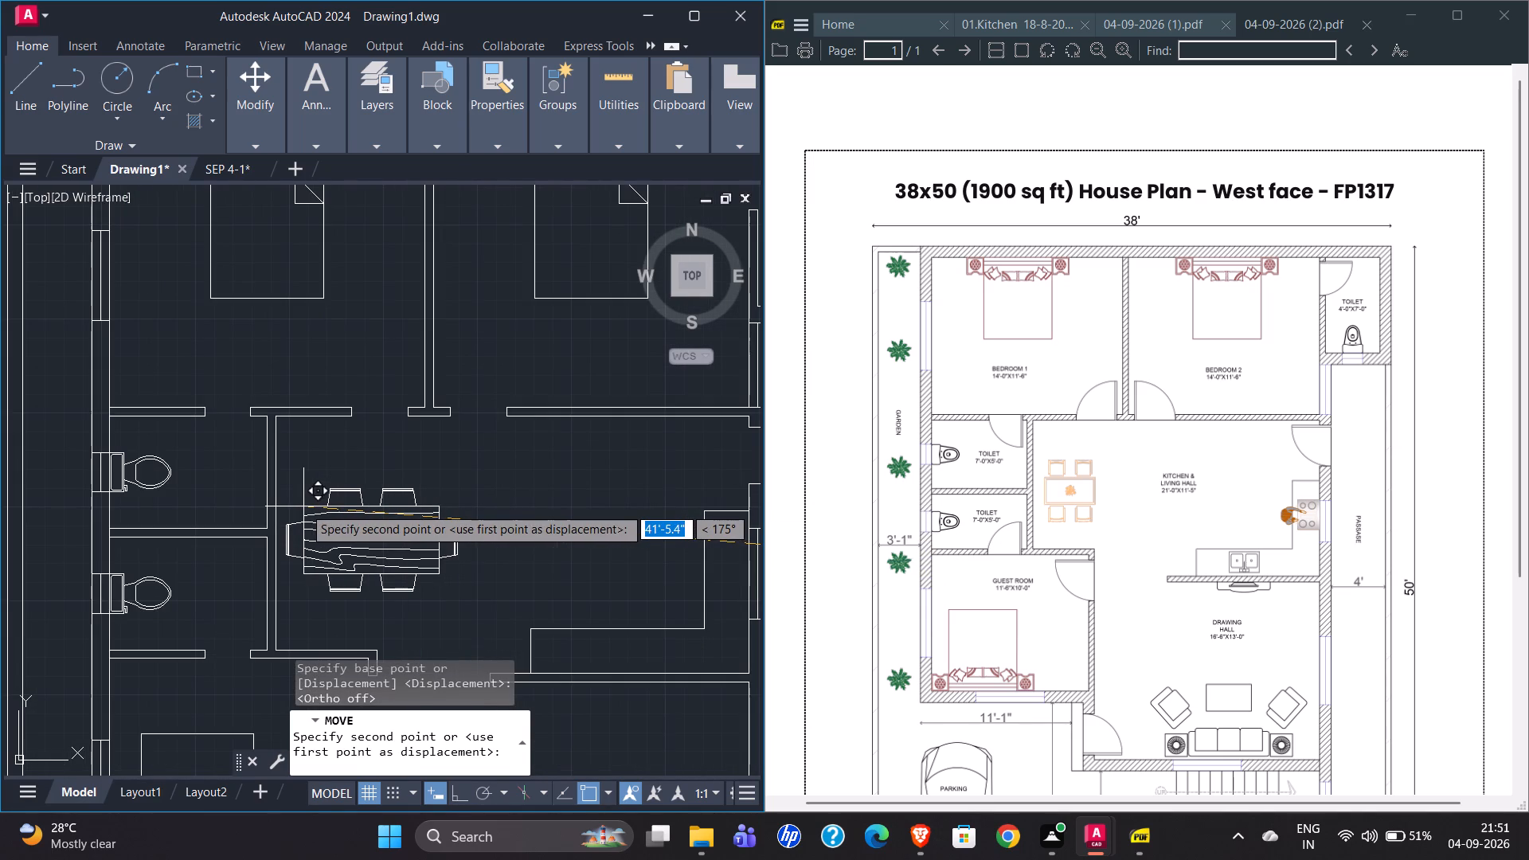
pyautogui.scroll(1, 303, 506)
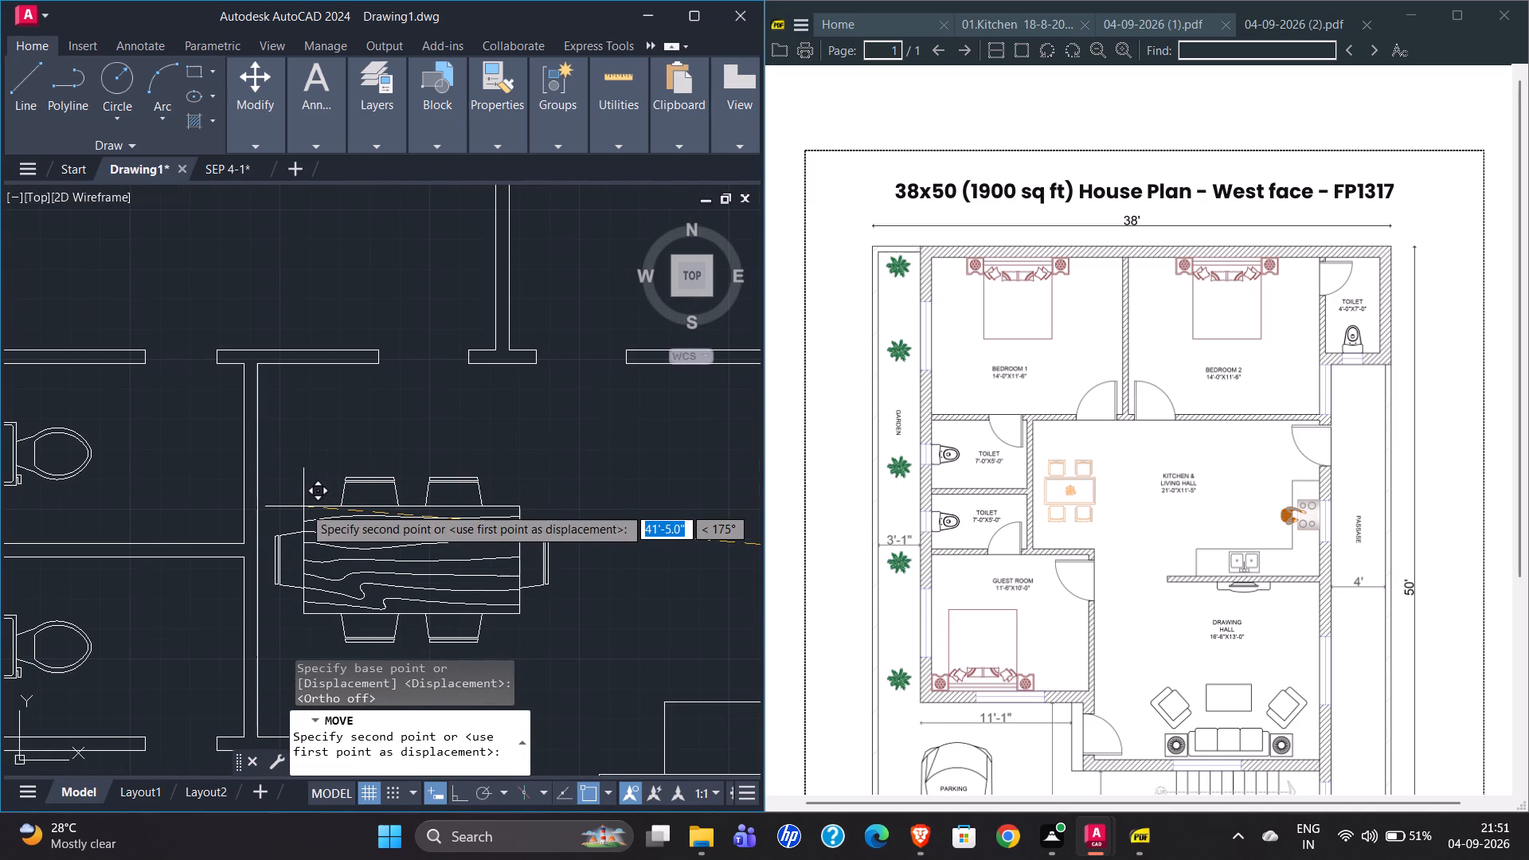
pyautogui.click(303, 506)
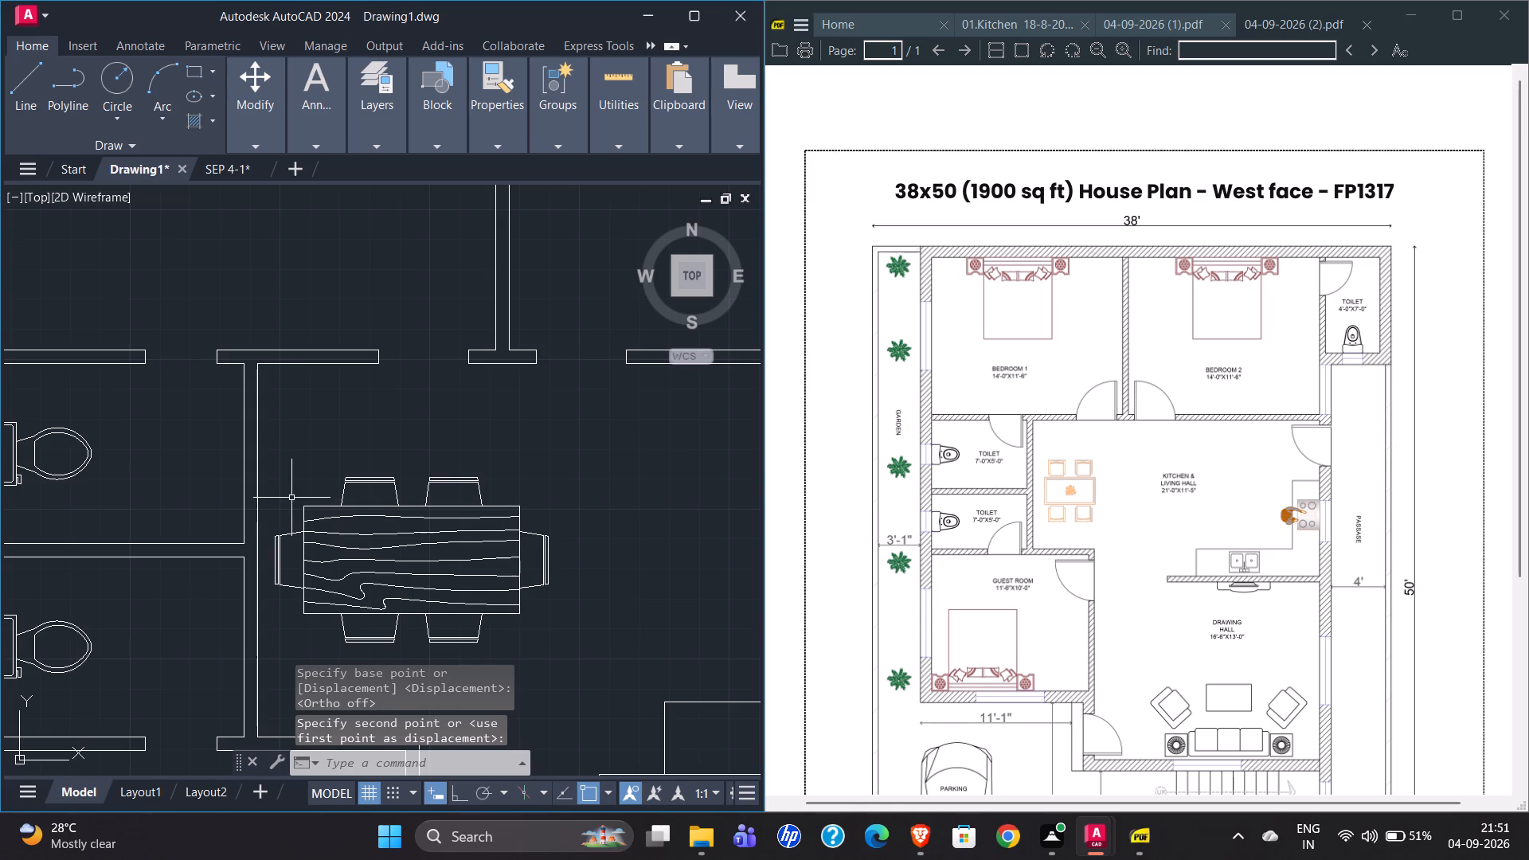
# Scale the dining table set down to roughly 0.7 of its size about the tabletop's northwest corner.
pyautogui.click(281, 472)
pyautogui.click(582, 682)
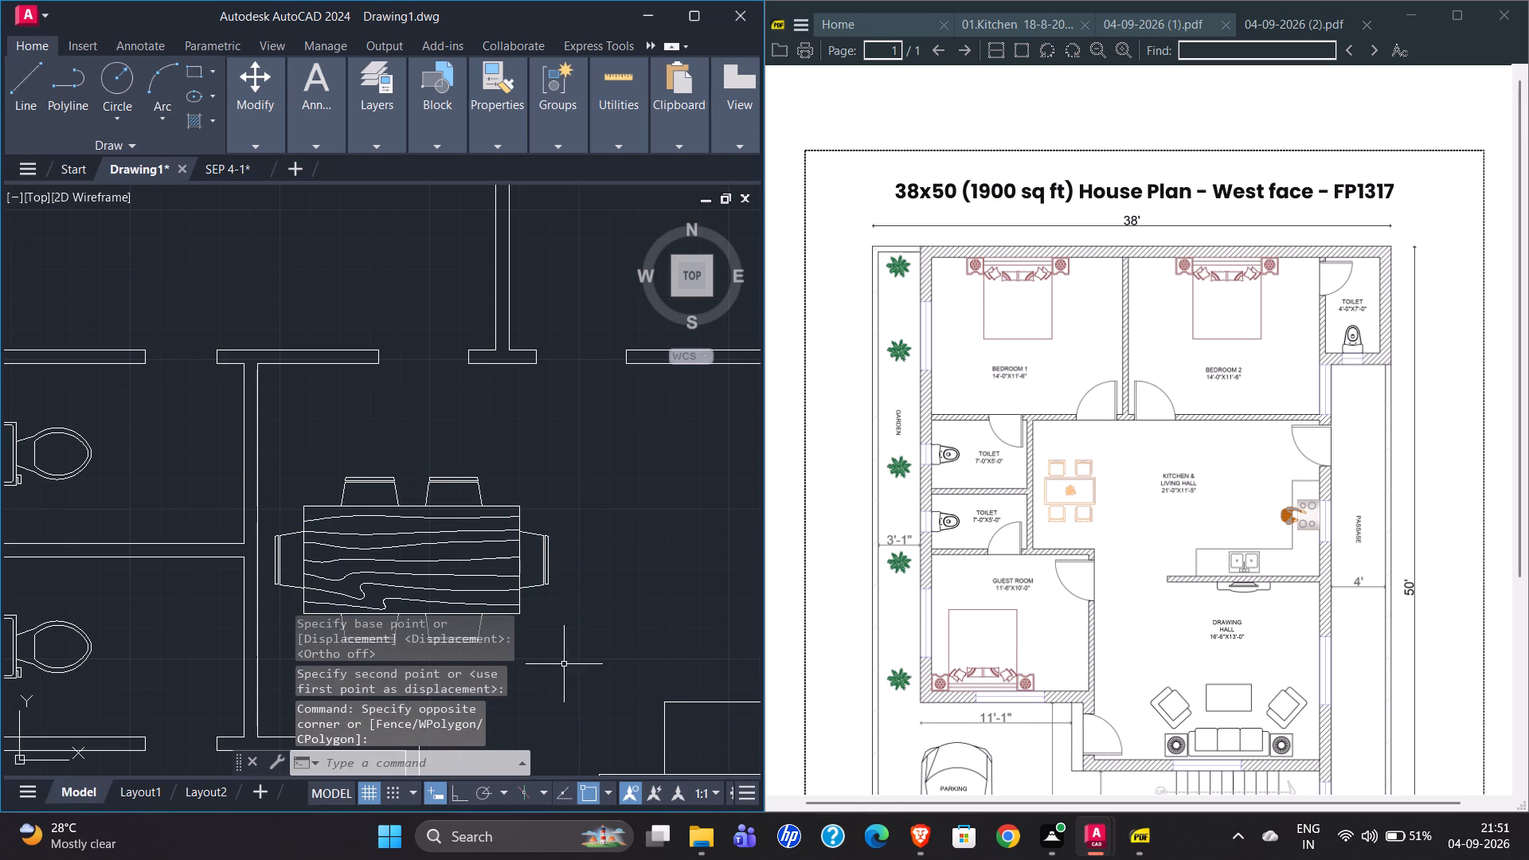
pyautogui.click(506, 581)
pyautogui.click(511, 580)
pyautogui.click(519, 581)
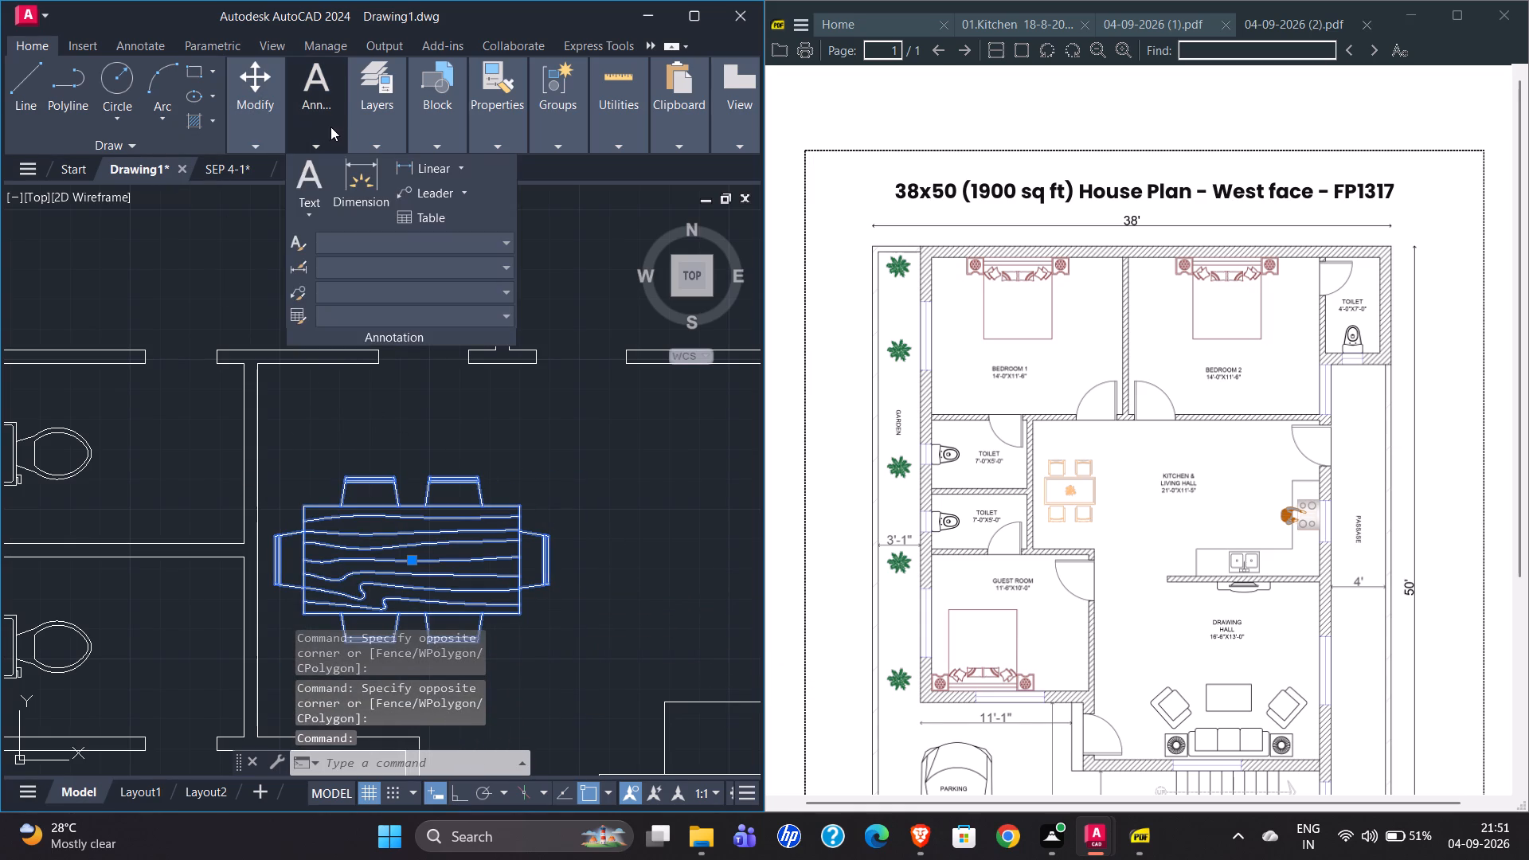
pyautogui.click(272, 133)
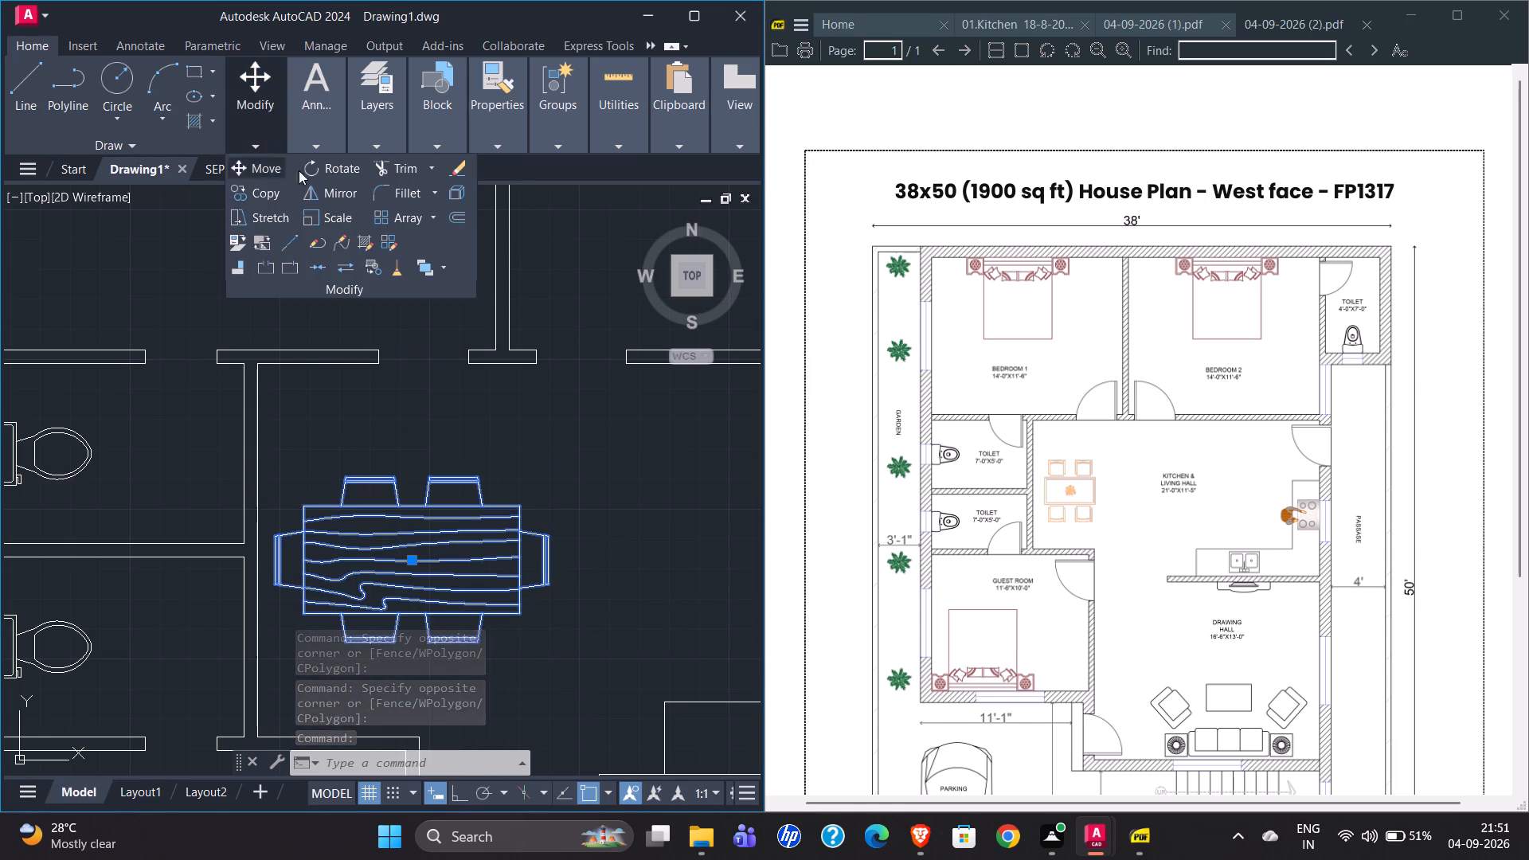
pyautogui.click(327, 214)
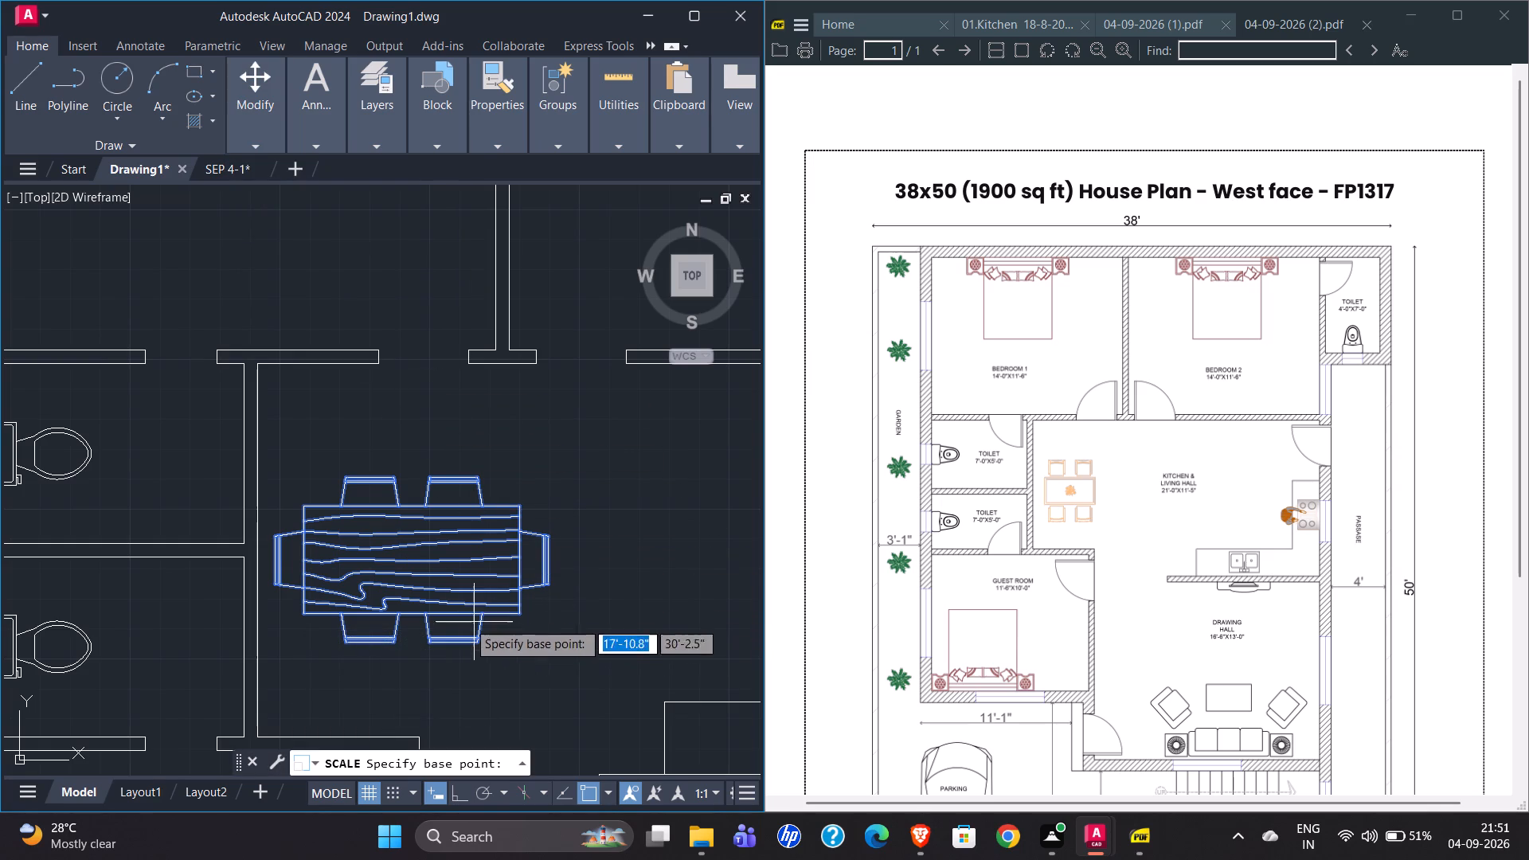
pyautogui.click(300, 504)
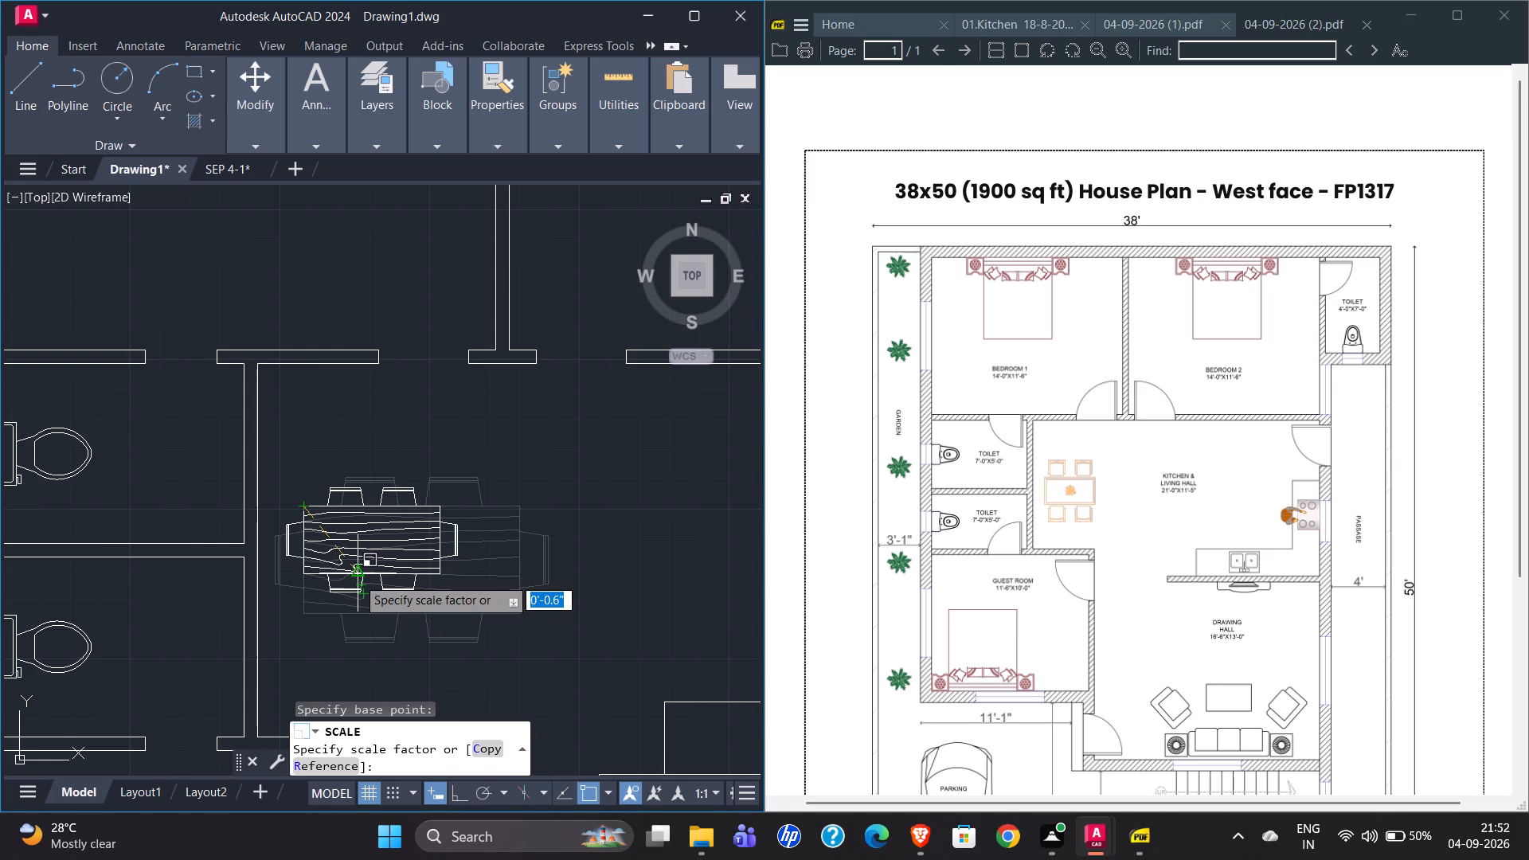
pyautogui.click(359, 580)
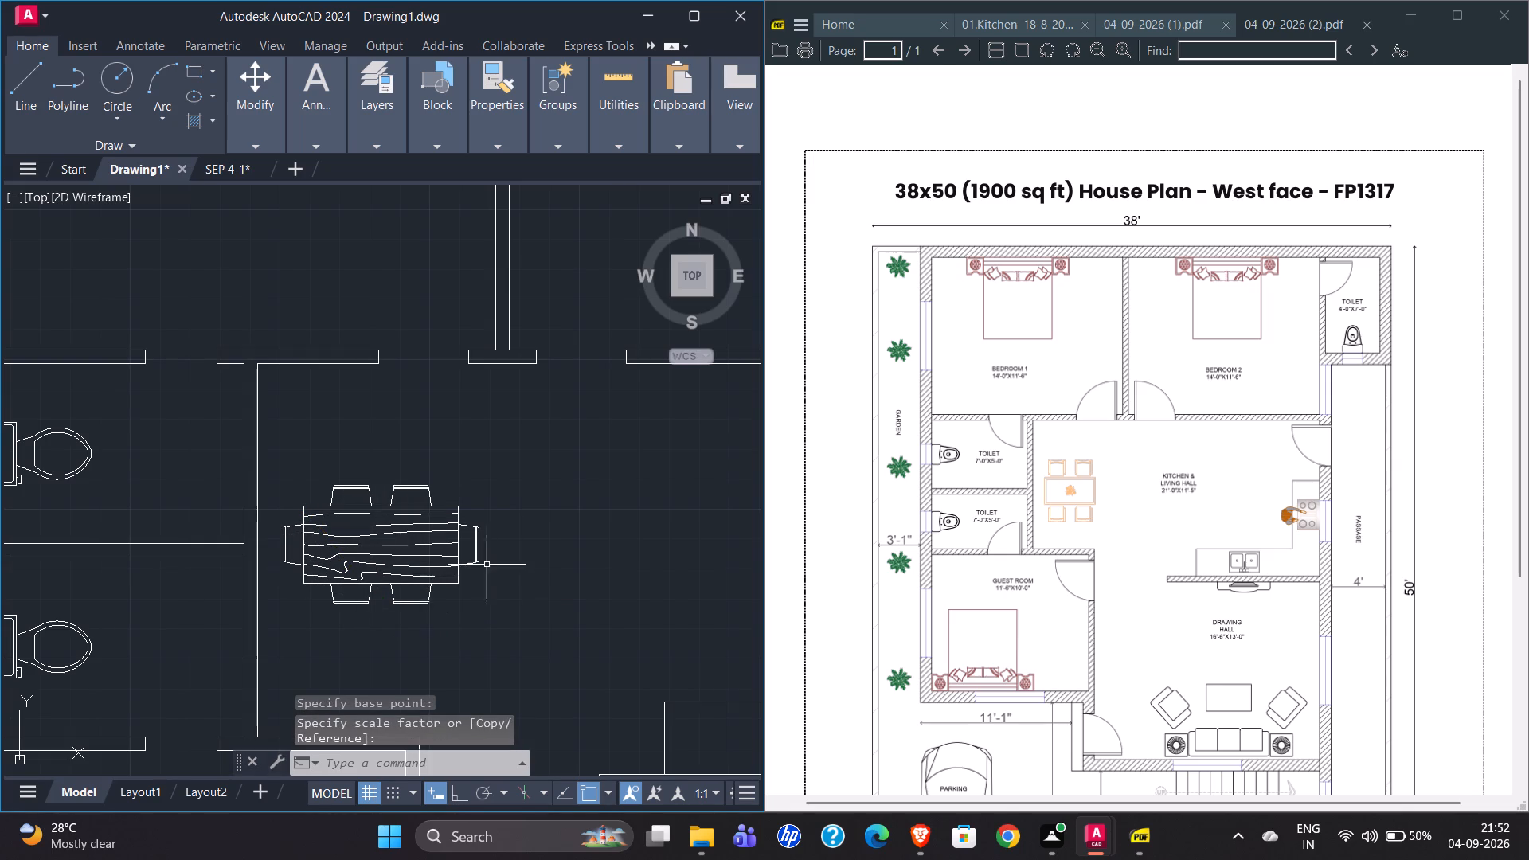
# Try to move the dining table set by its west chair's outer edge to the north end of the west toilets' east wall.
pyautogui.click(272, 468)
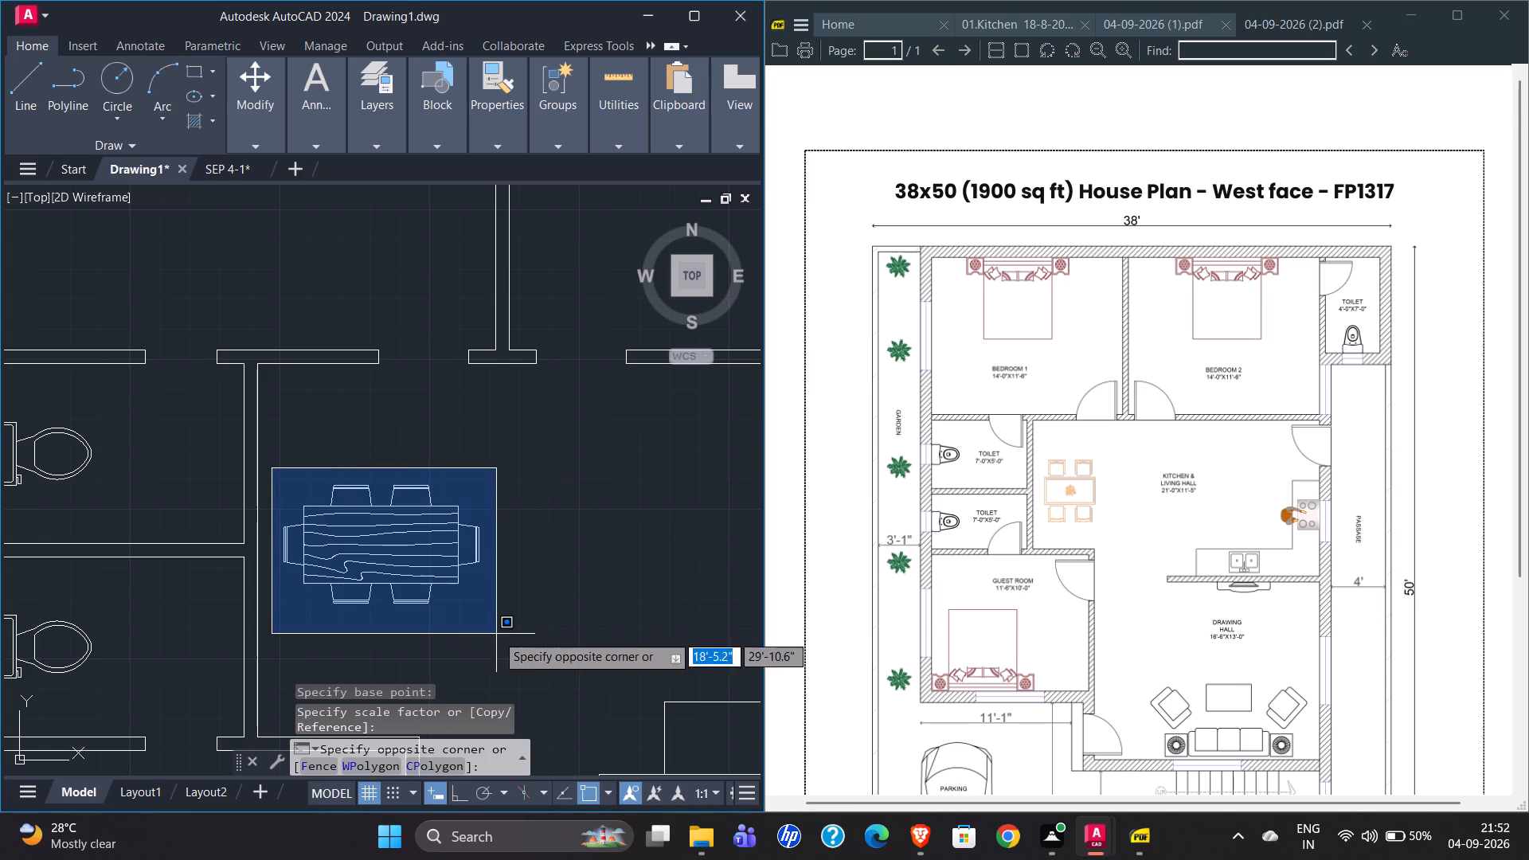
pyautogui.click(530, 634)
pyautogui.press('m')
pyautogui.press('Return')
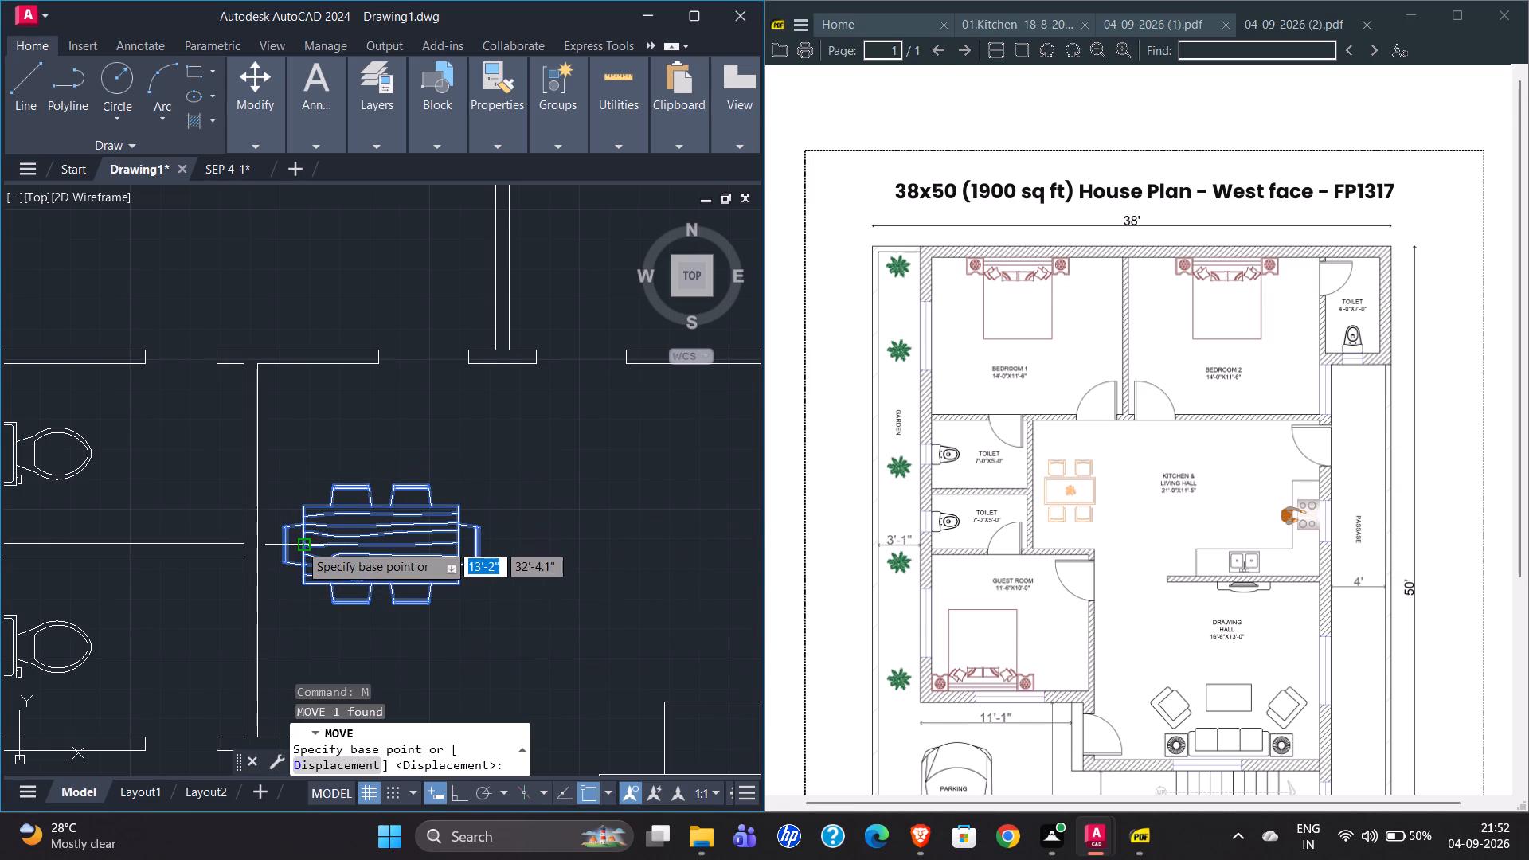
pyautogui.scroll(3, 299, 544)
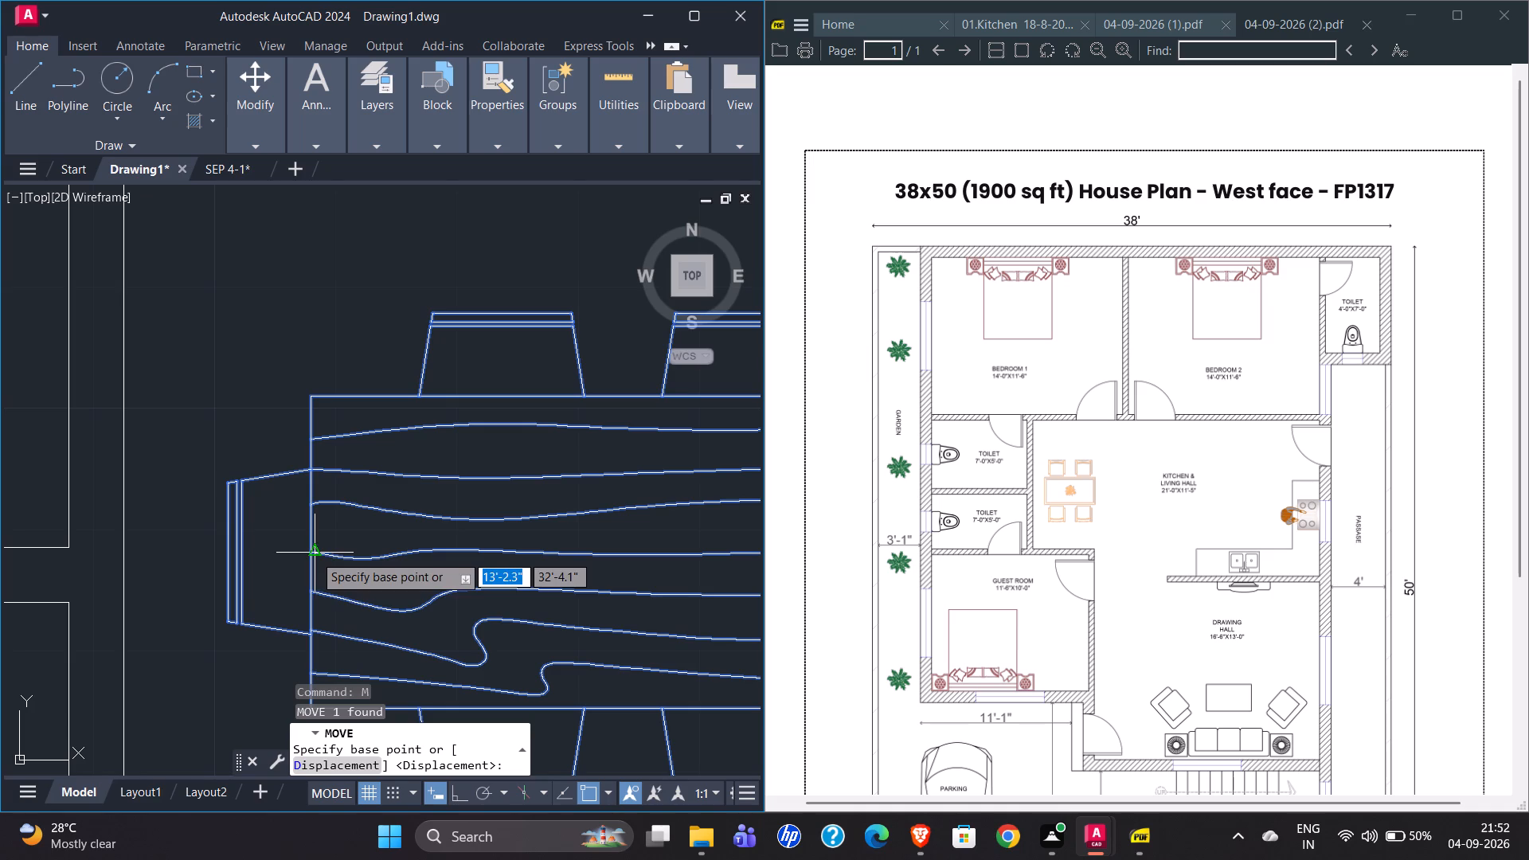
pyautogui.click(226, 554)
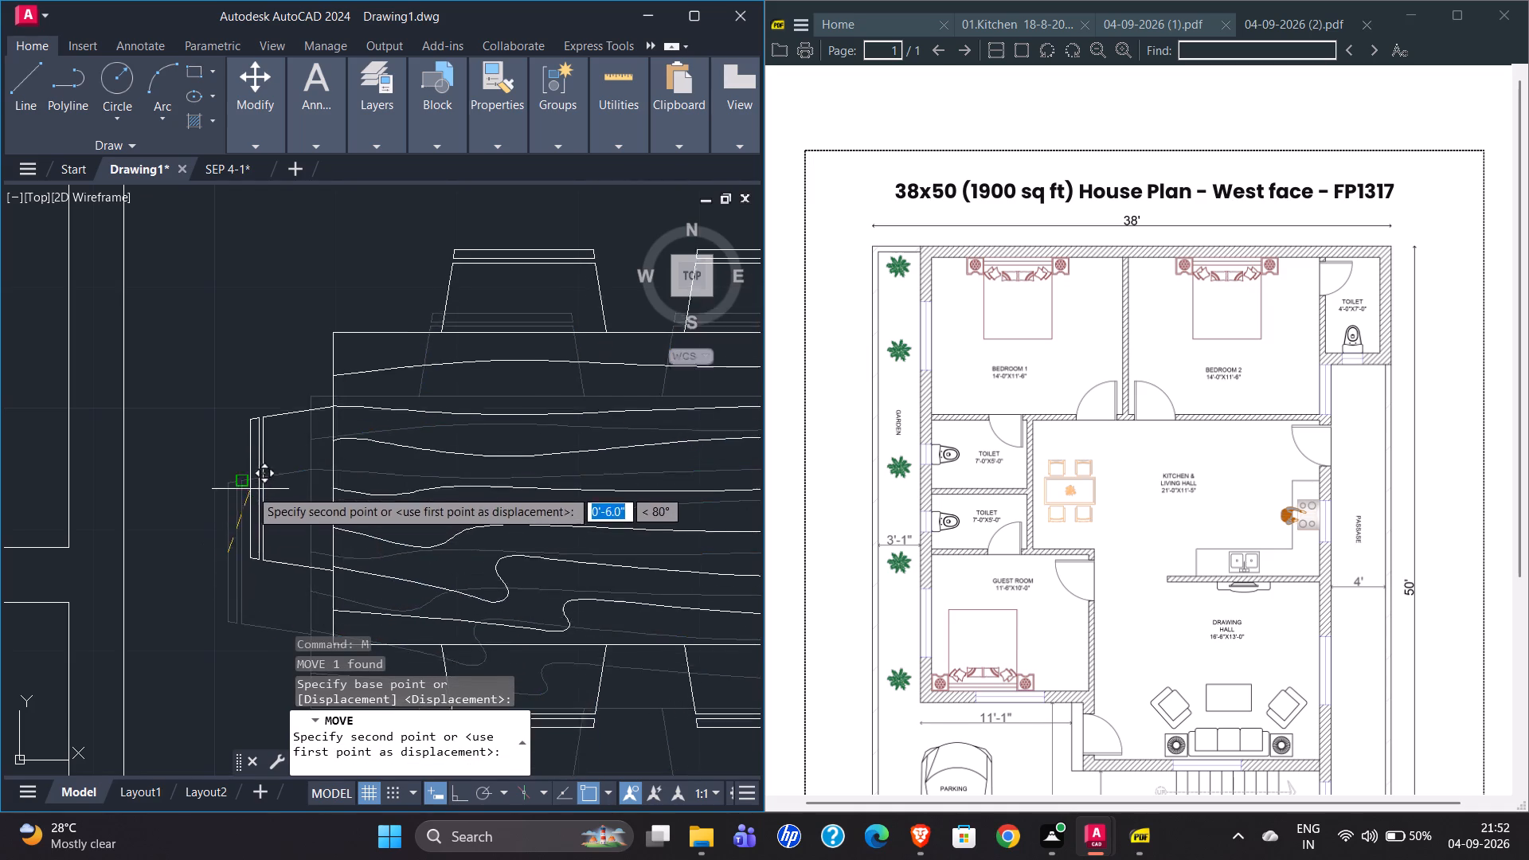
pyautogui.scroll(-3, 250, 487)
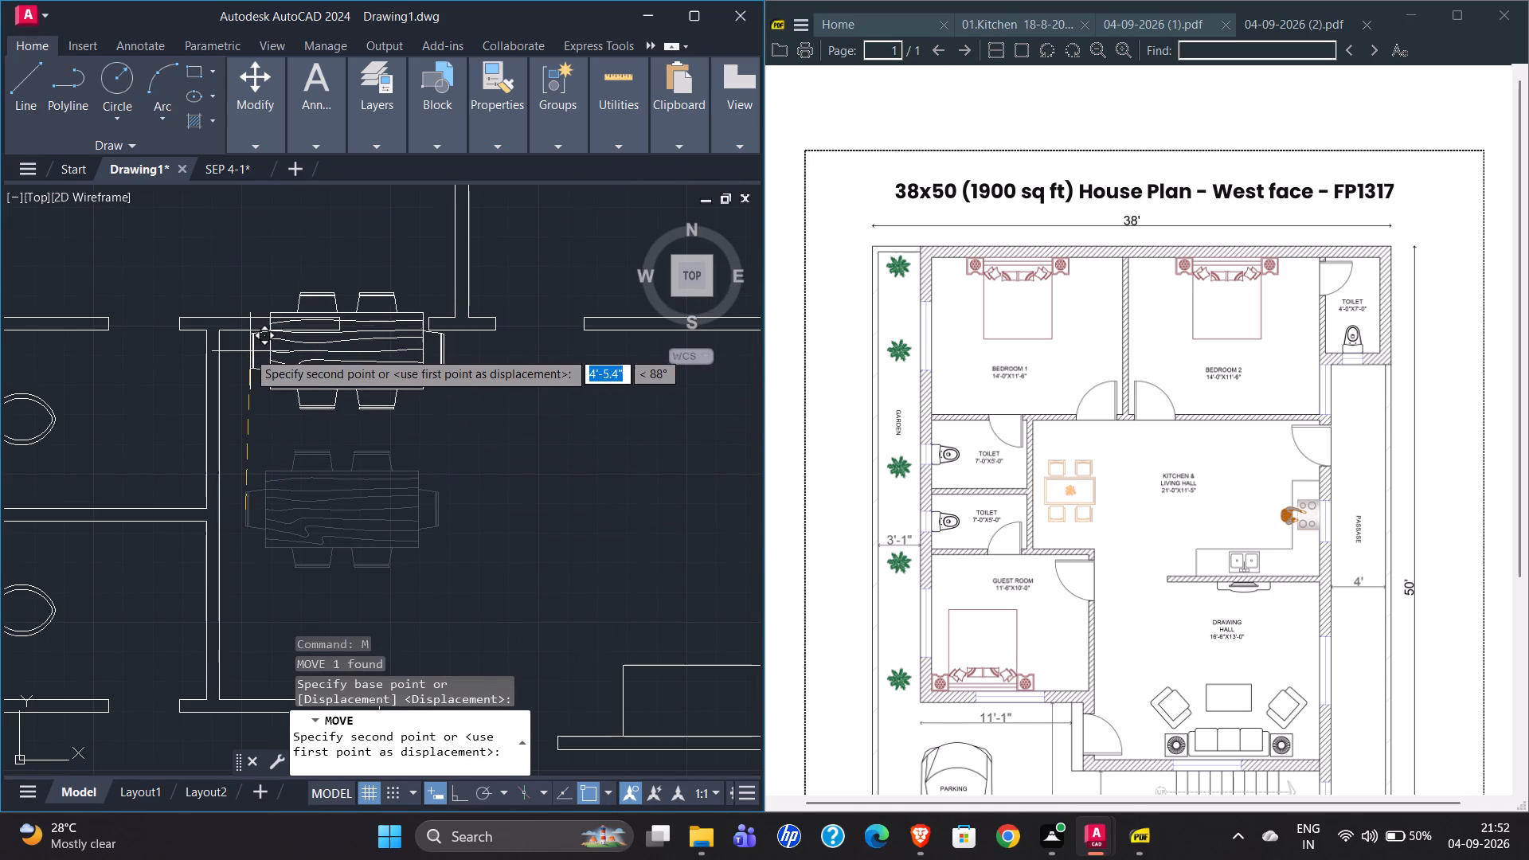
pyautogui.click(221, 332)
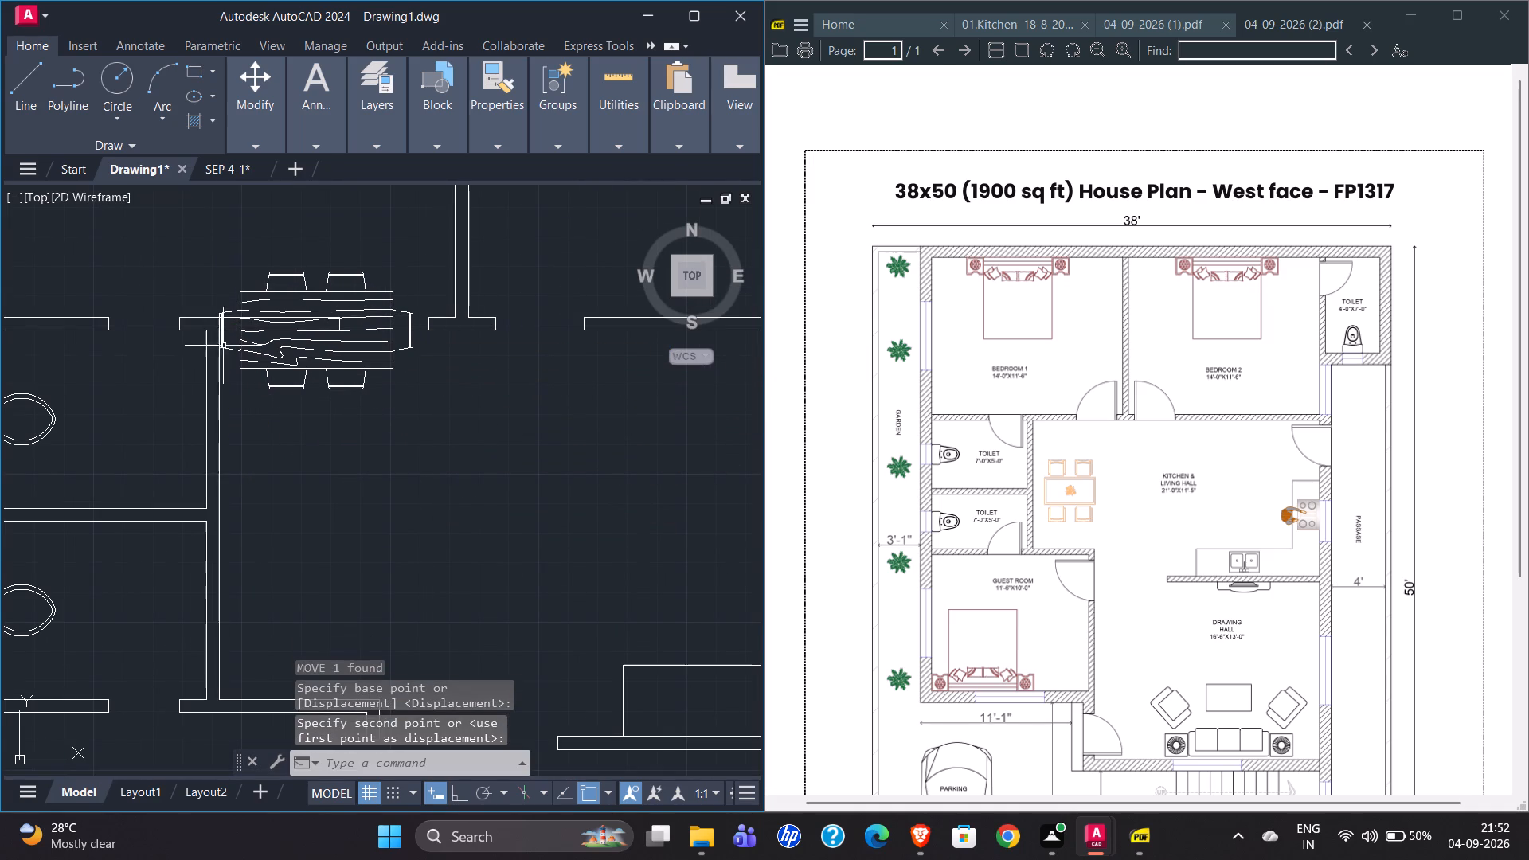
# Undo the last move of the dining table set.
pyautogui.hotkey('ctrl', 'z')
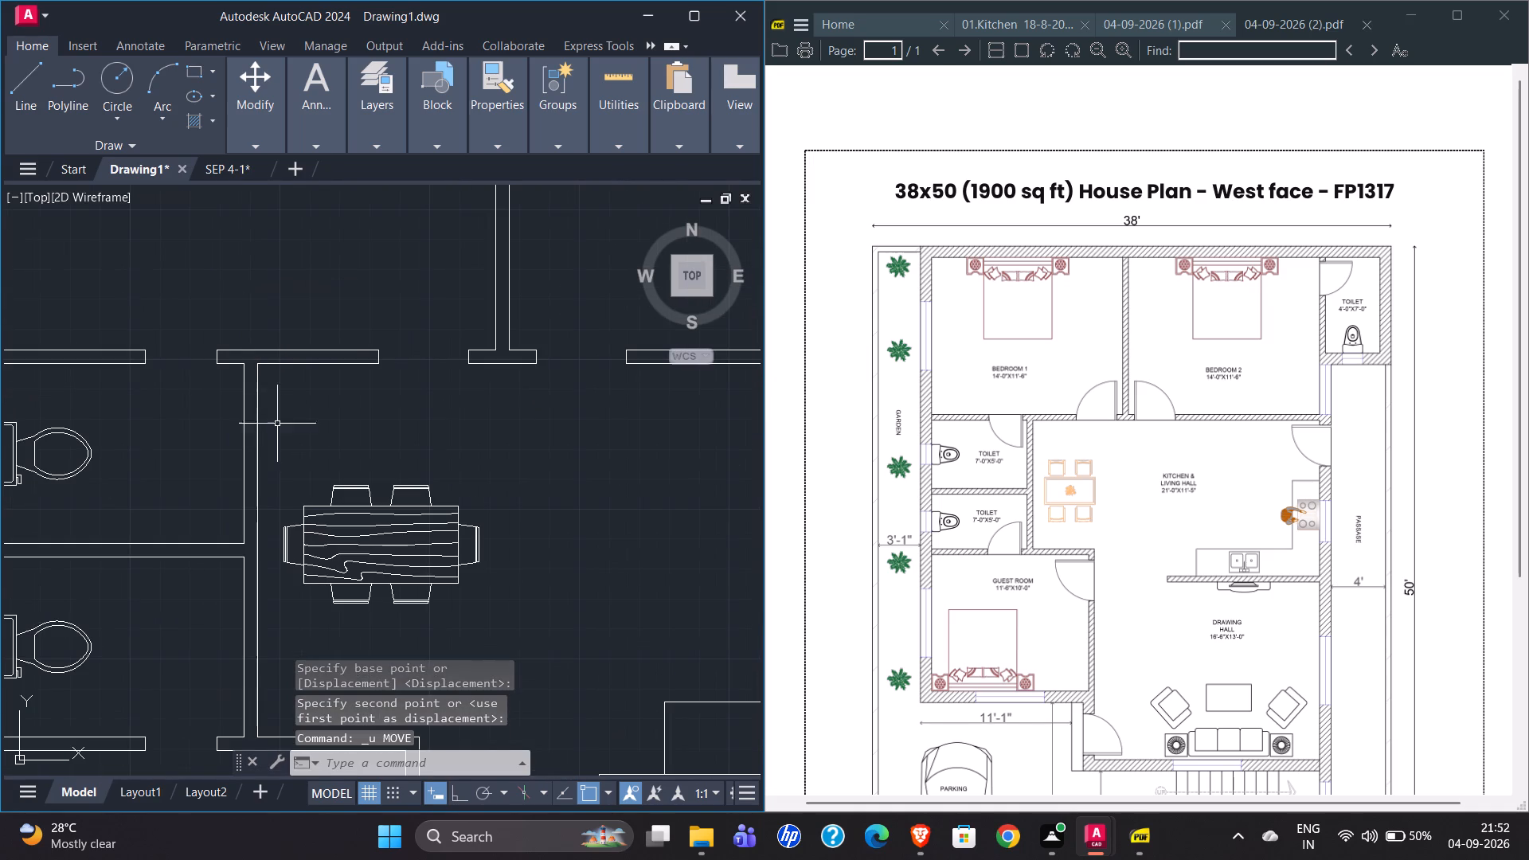
# Move the dining table set by the midpoint of its west chair's outer edge to midway between the toilet wall's north and south inner corners.
pyautogui.click(317, 498)
pyautogui.click(315, 513)
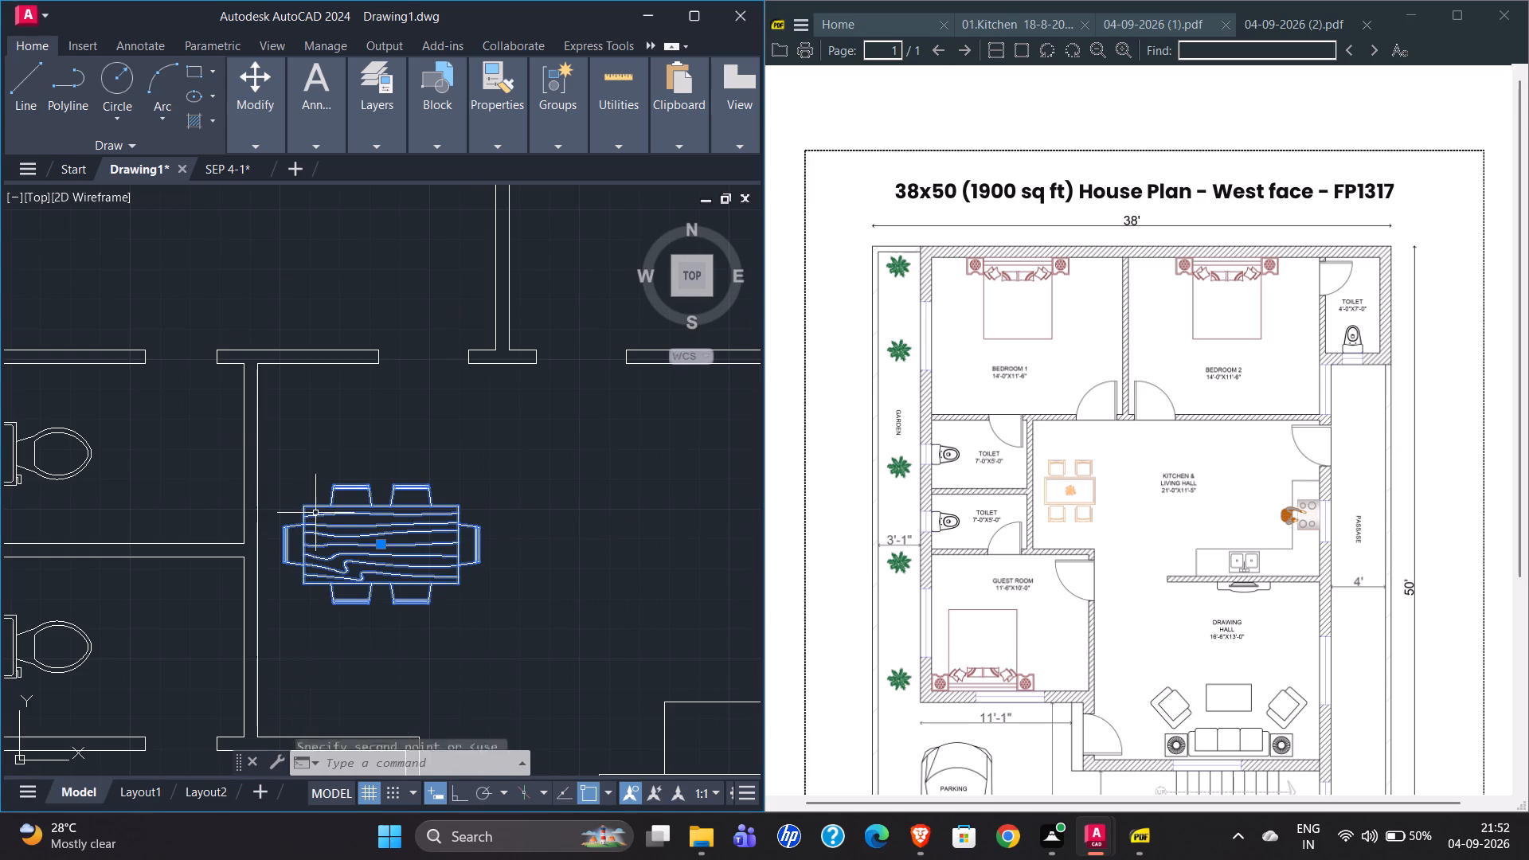
pyautogui.press('m')
pyautogui.press('Return')
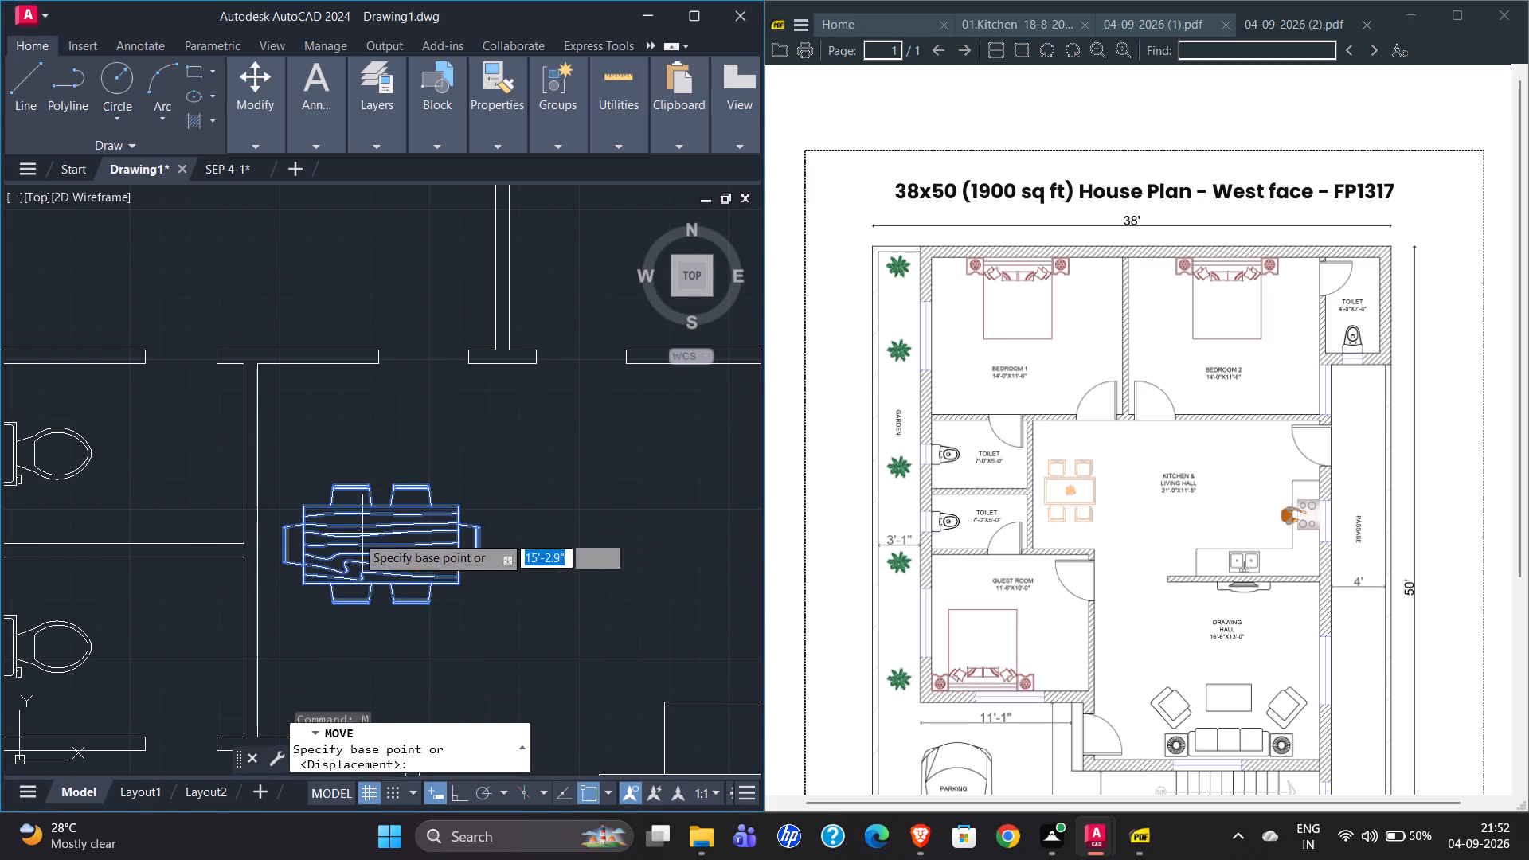
pyautogui.scroll(4, 270, 552)
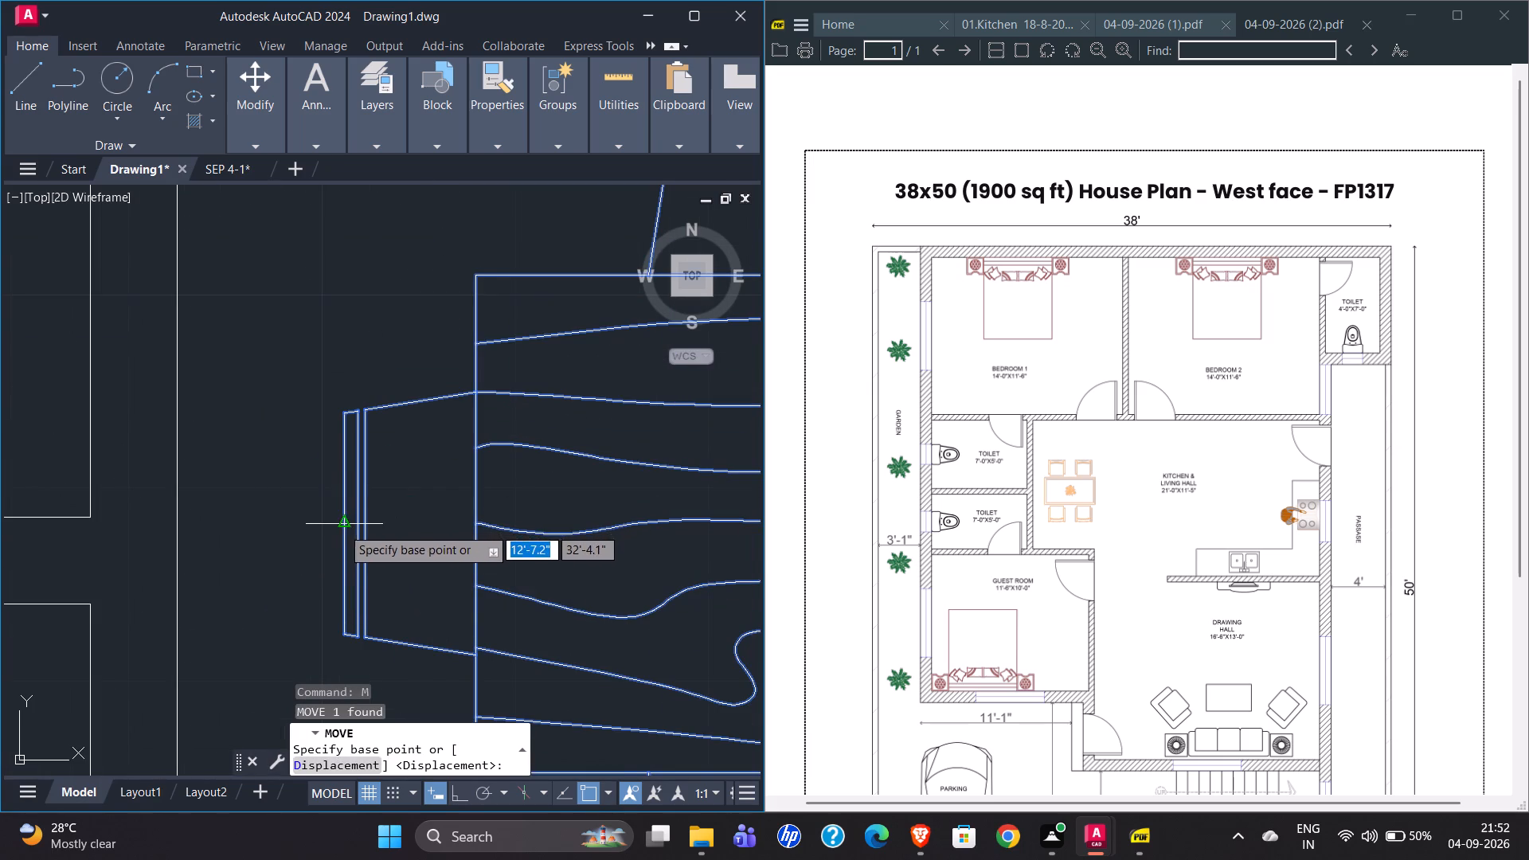
pyautogui.click(342, 527)
pyautogui.press('m')
pyautogui.press('2')
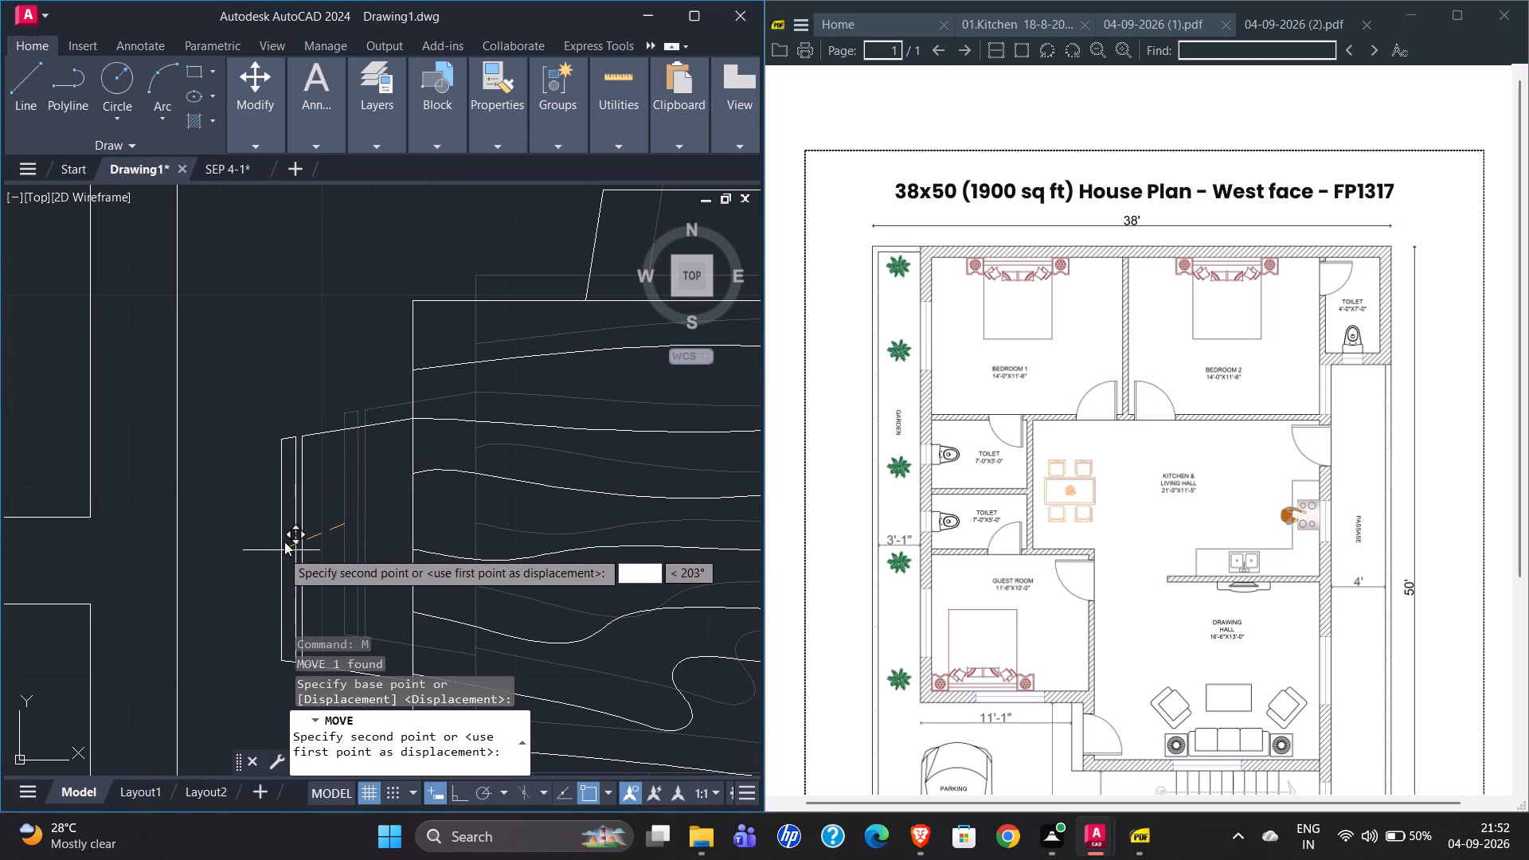
pyautogui.press('p')
pyautogui.press('Return')
pyautogui.scroll(-4, 288, 522)
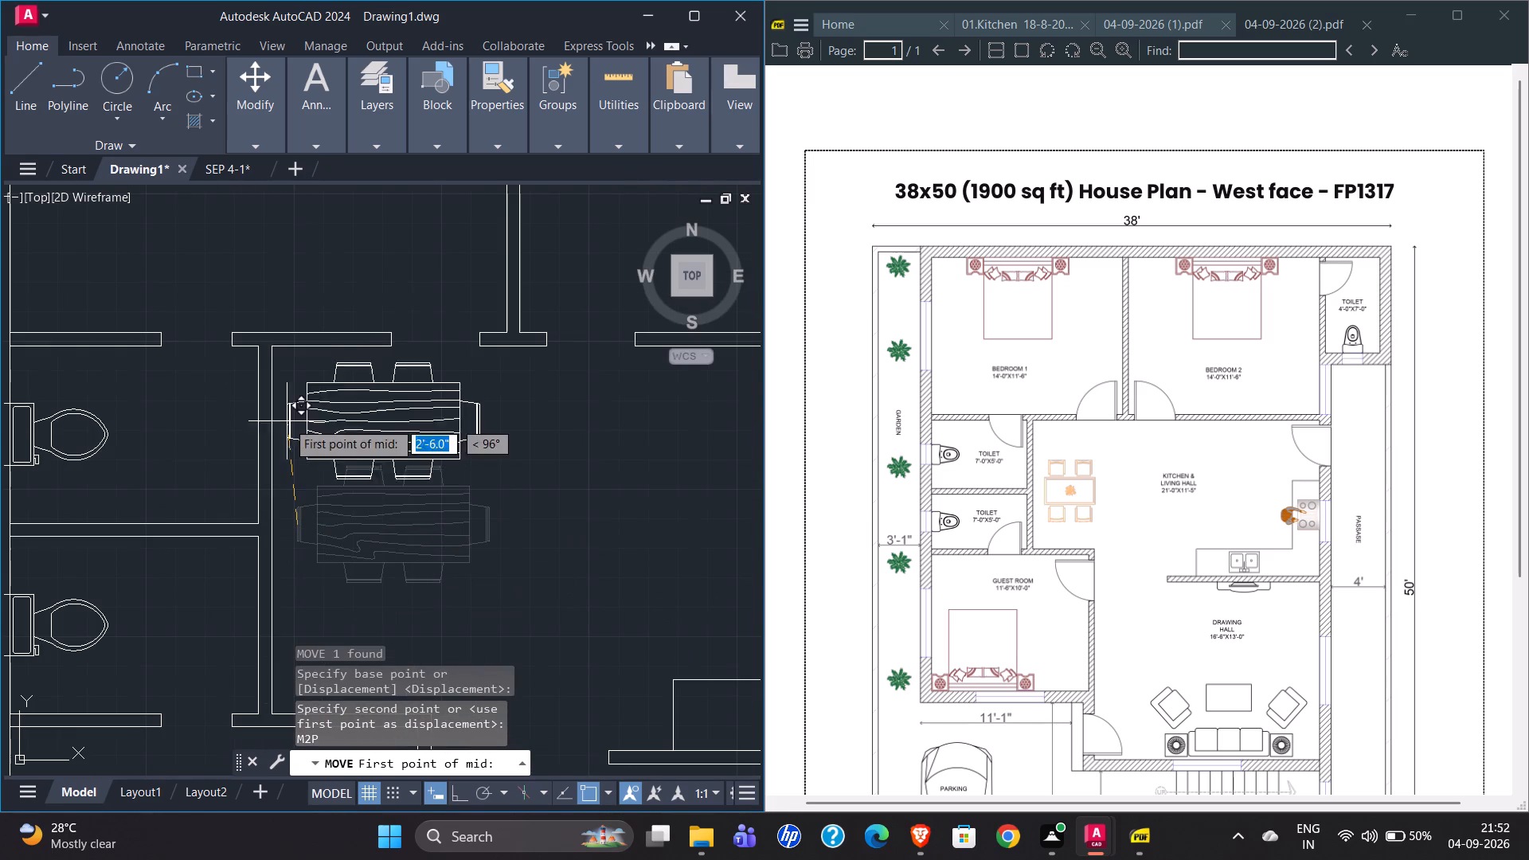
pyautogui.click(272, 343)
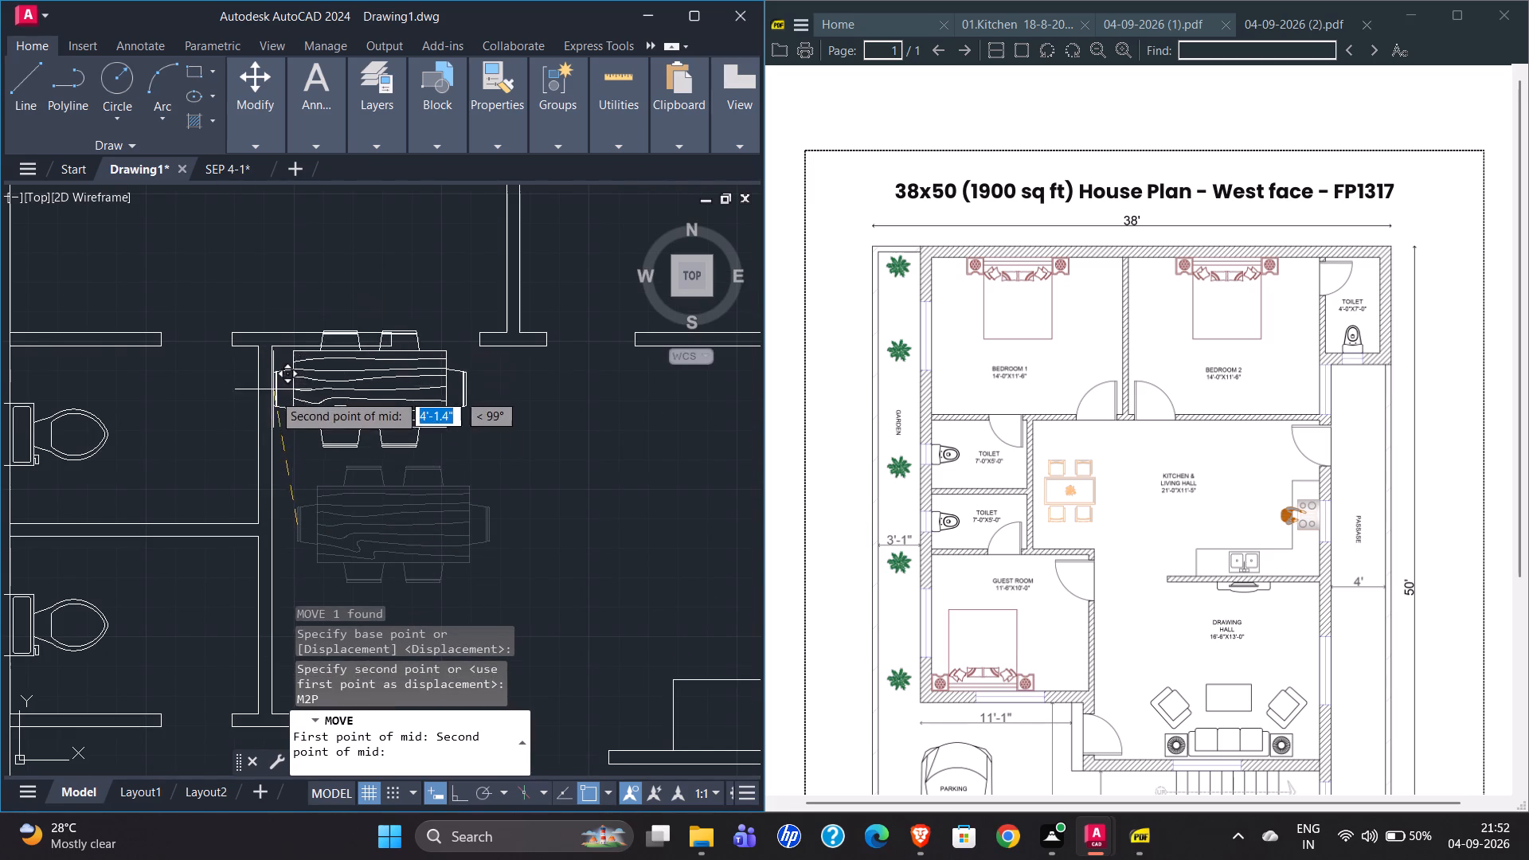
pyautogui.click(268, 706)
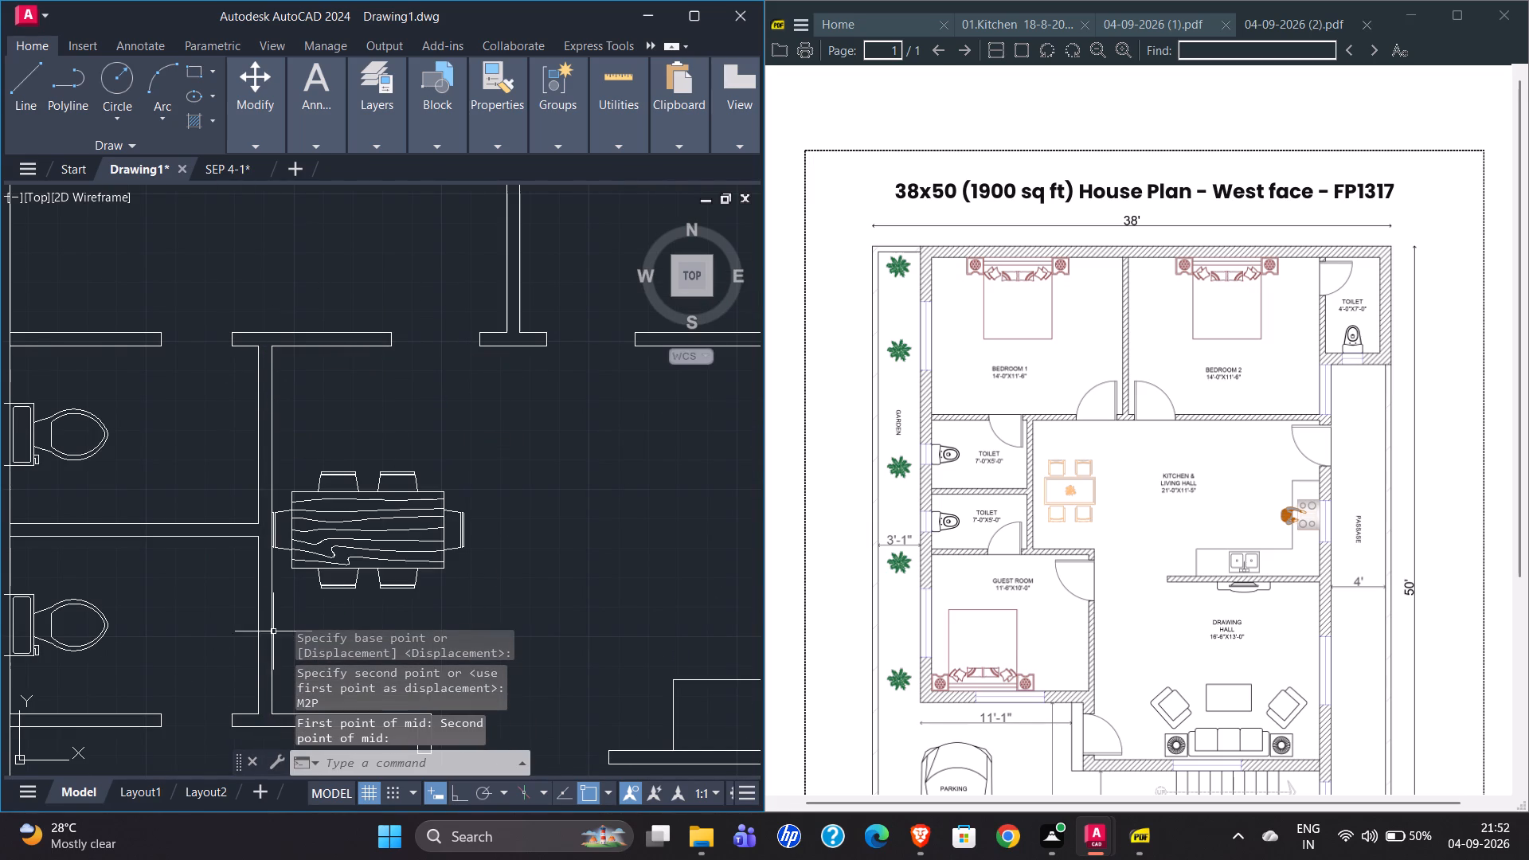
# Move the dining table set straight east about 3.6 inches off the west toilets' wall, with Ortho on.
pyautogui.scroll(3, 298, 546)
pyautogui.scroll(-1, 173, 471)
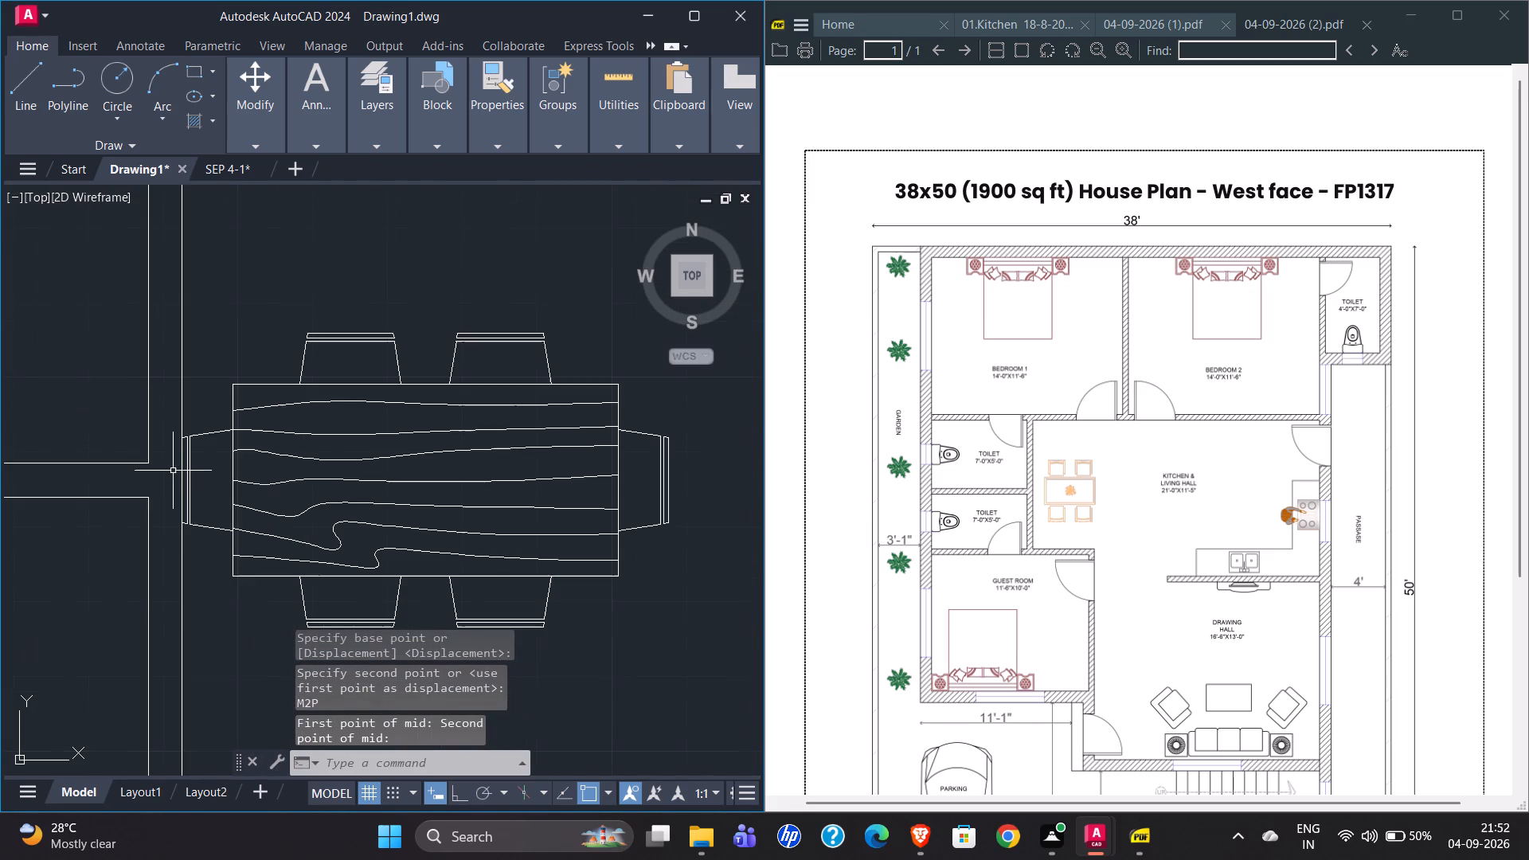
pyautogui.click(166, 292)
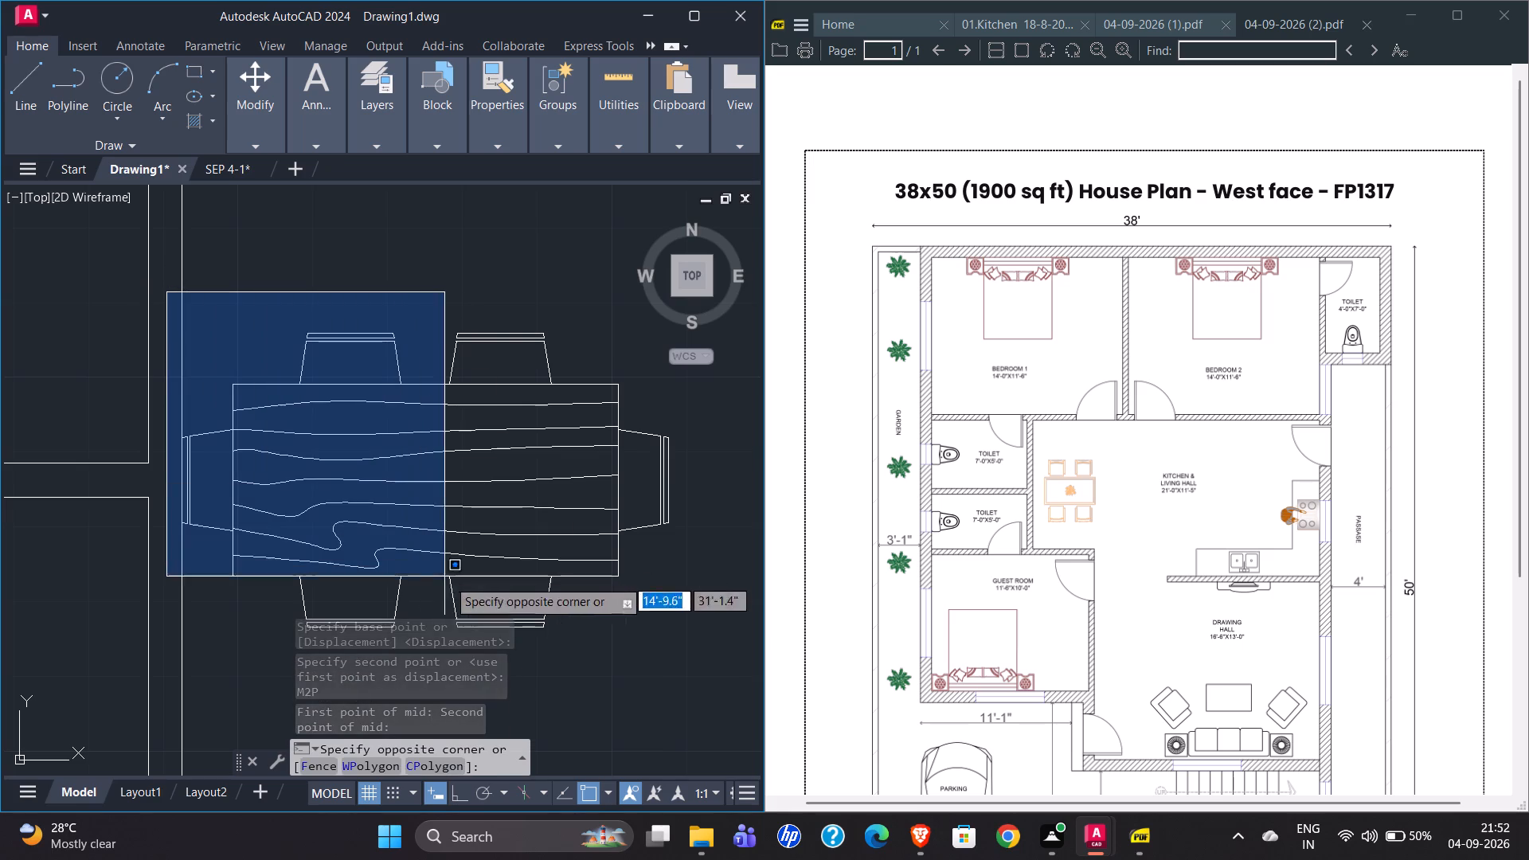
pyautogui.click(706, 692)
pyautogui.scroll(-2, 143, 516)
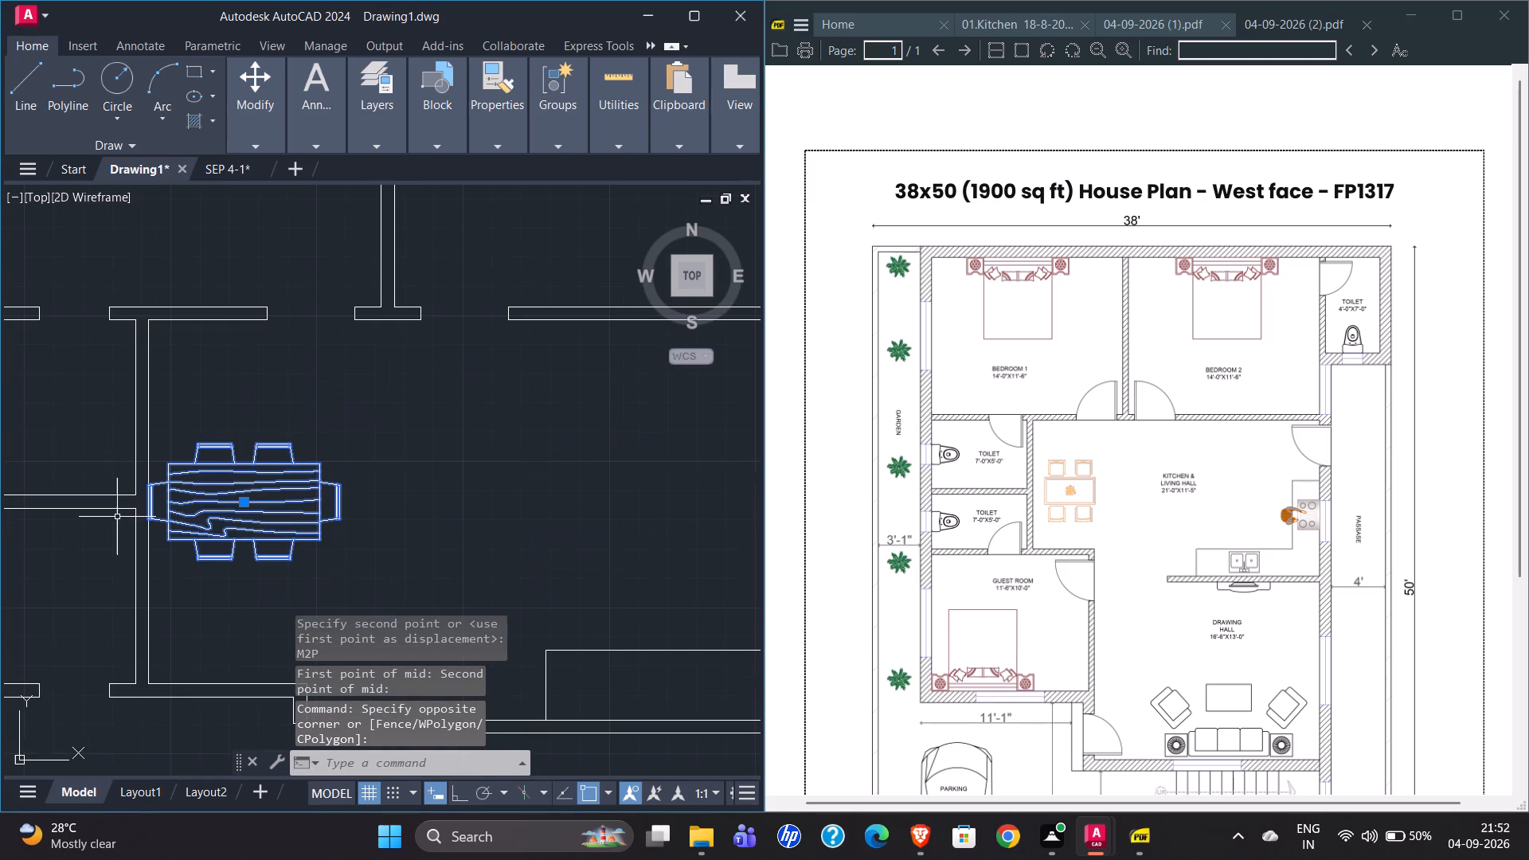
pyautogui.press('m')
pyautogui.press('Return')
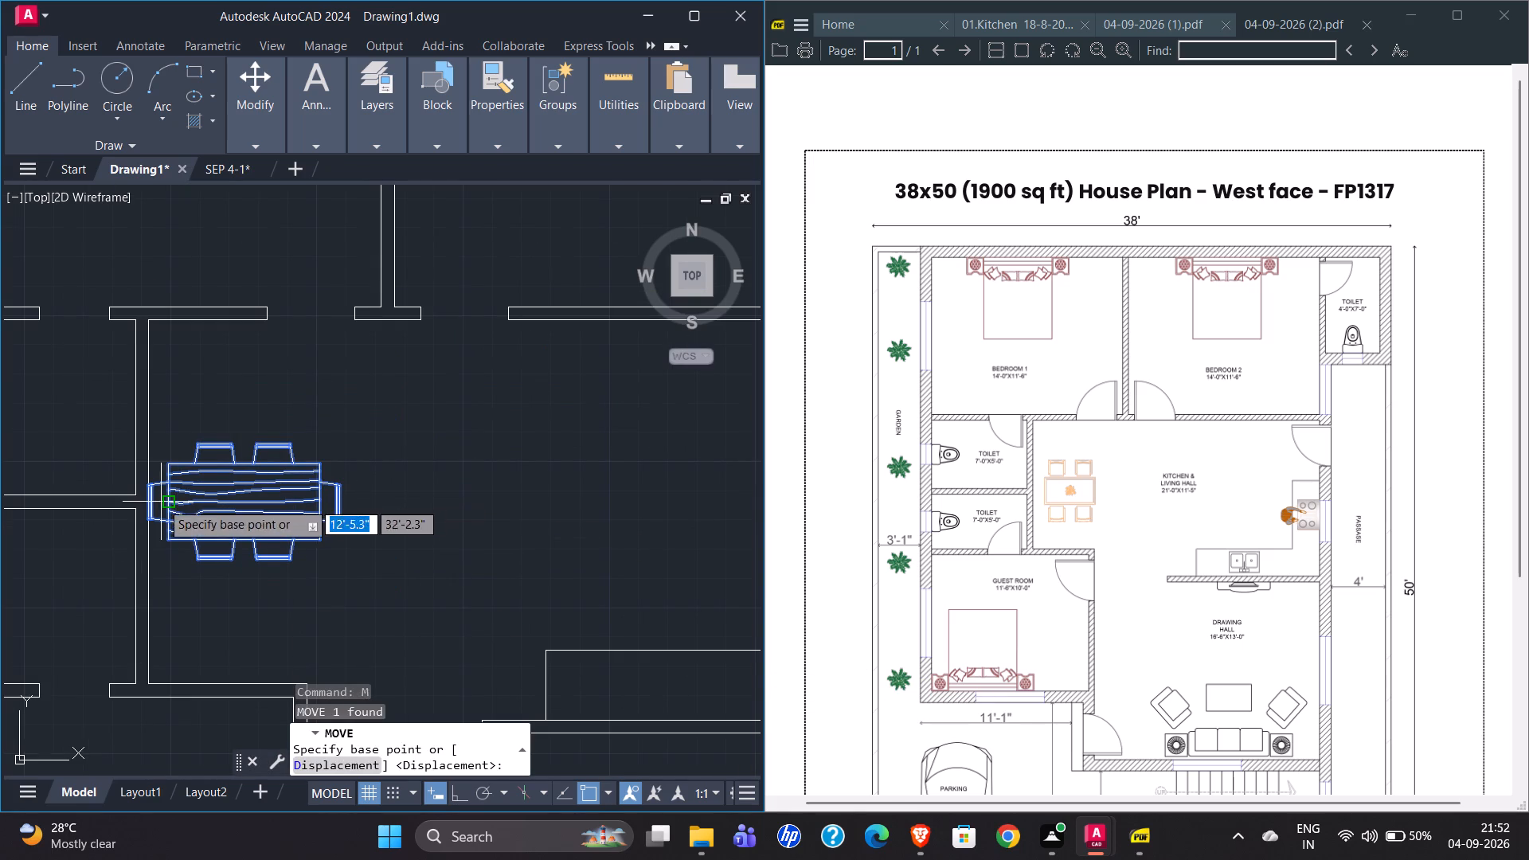
pyautogui.scroll(3, 138, 493)
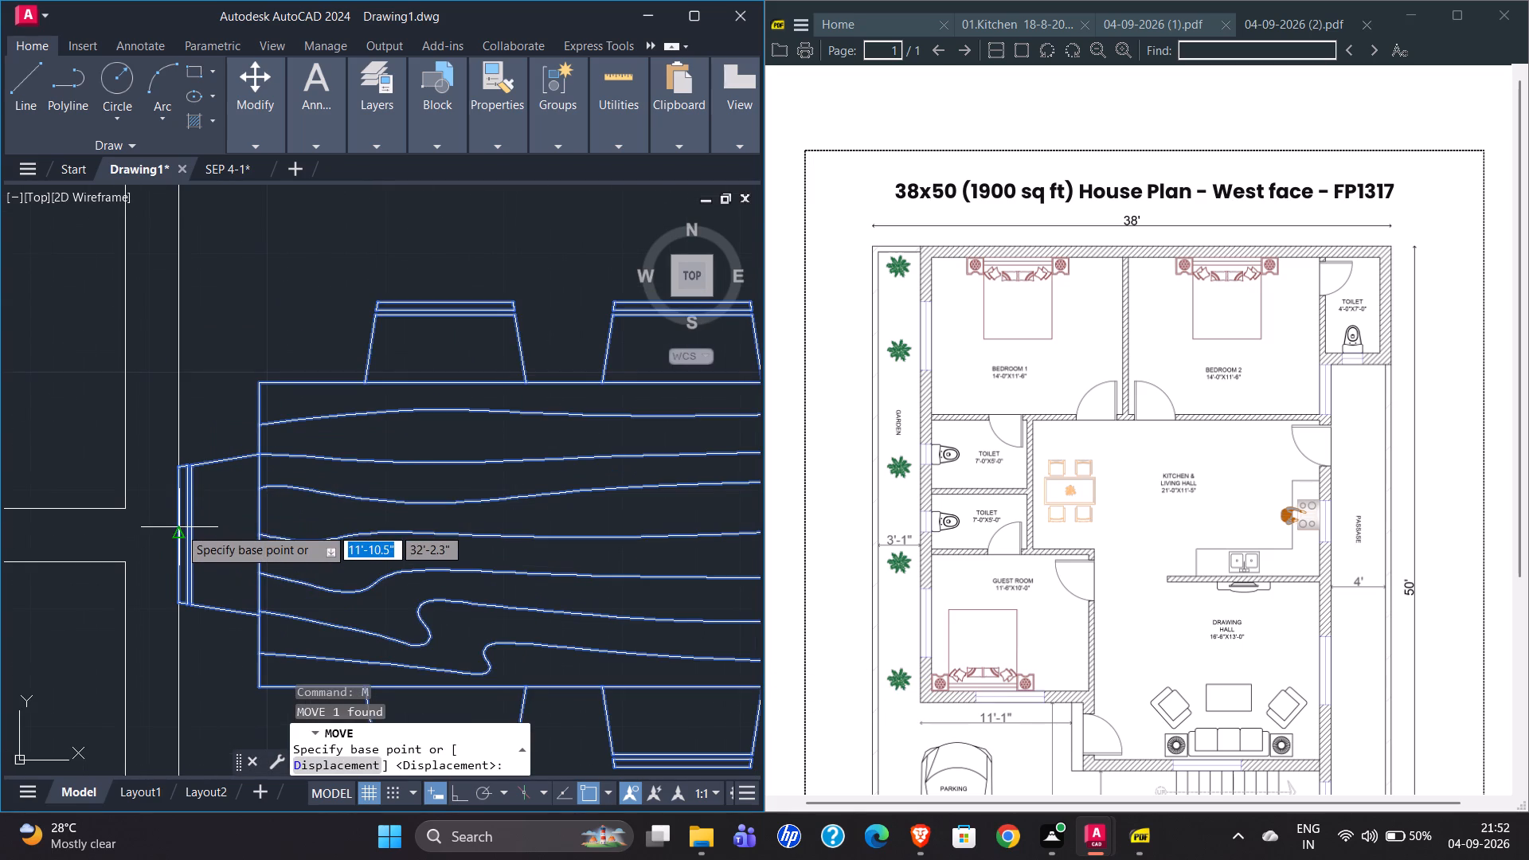
pyautogui.click(177, 534)
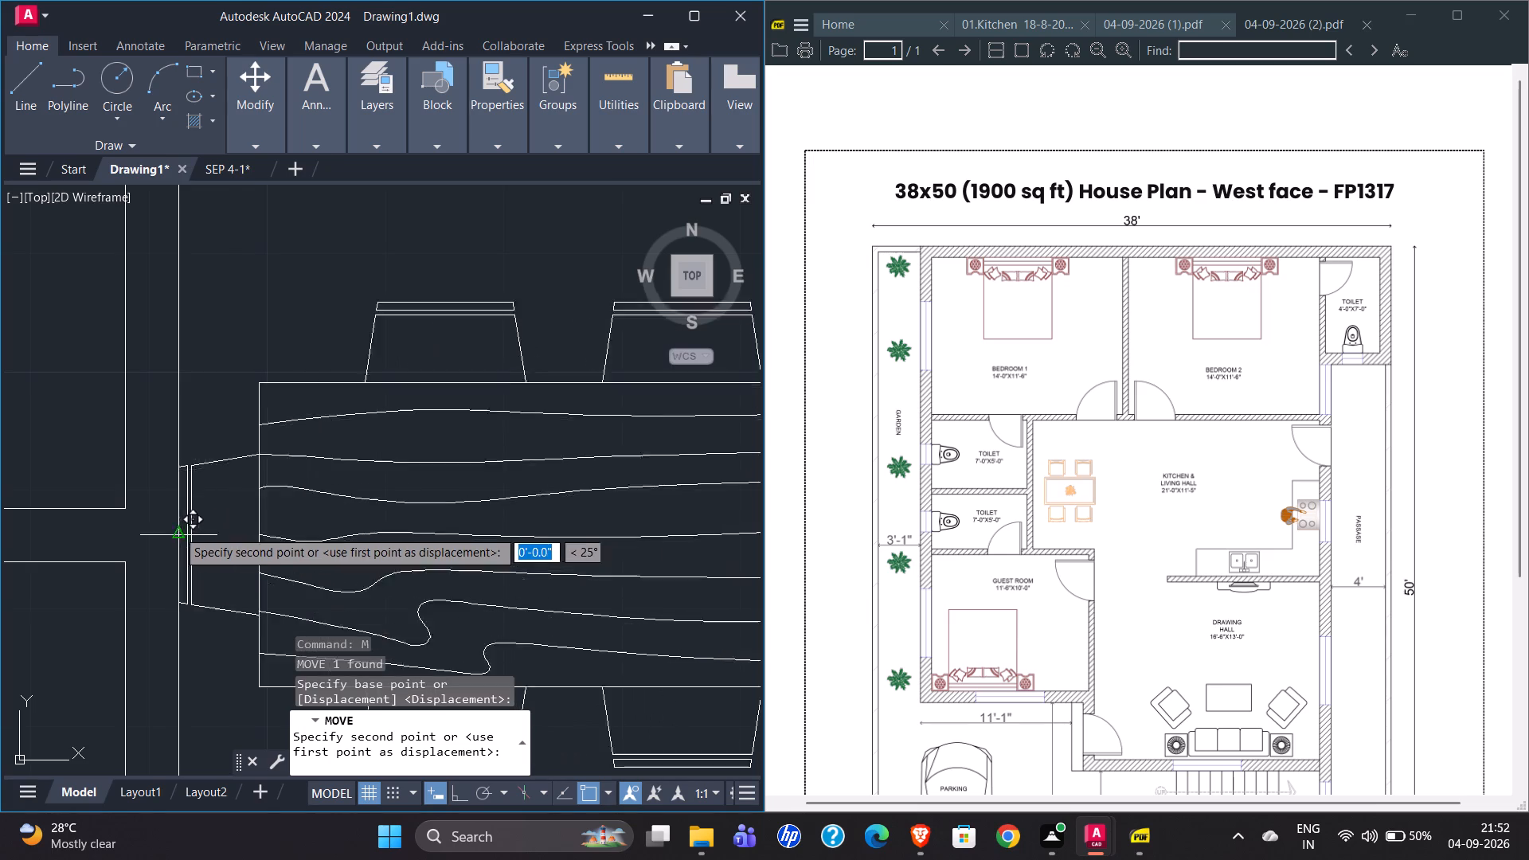
pyautogui.scroll(-2, 127, 535)
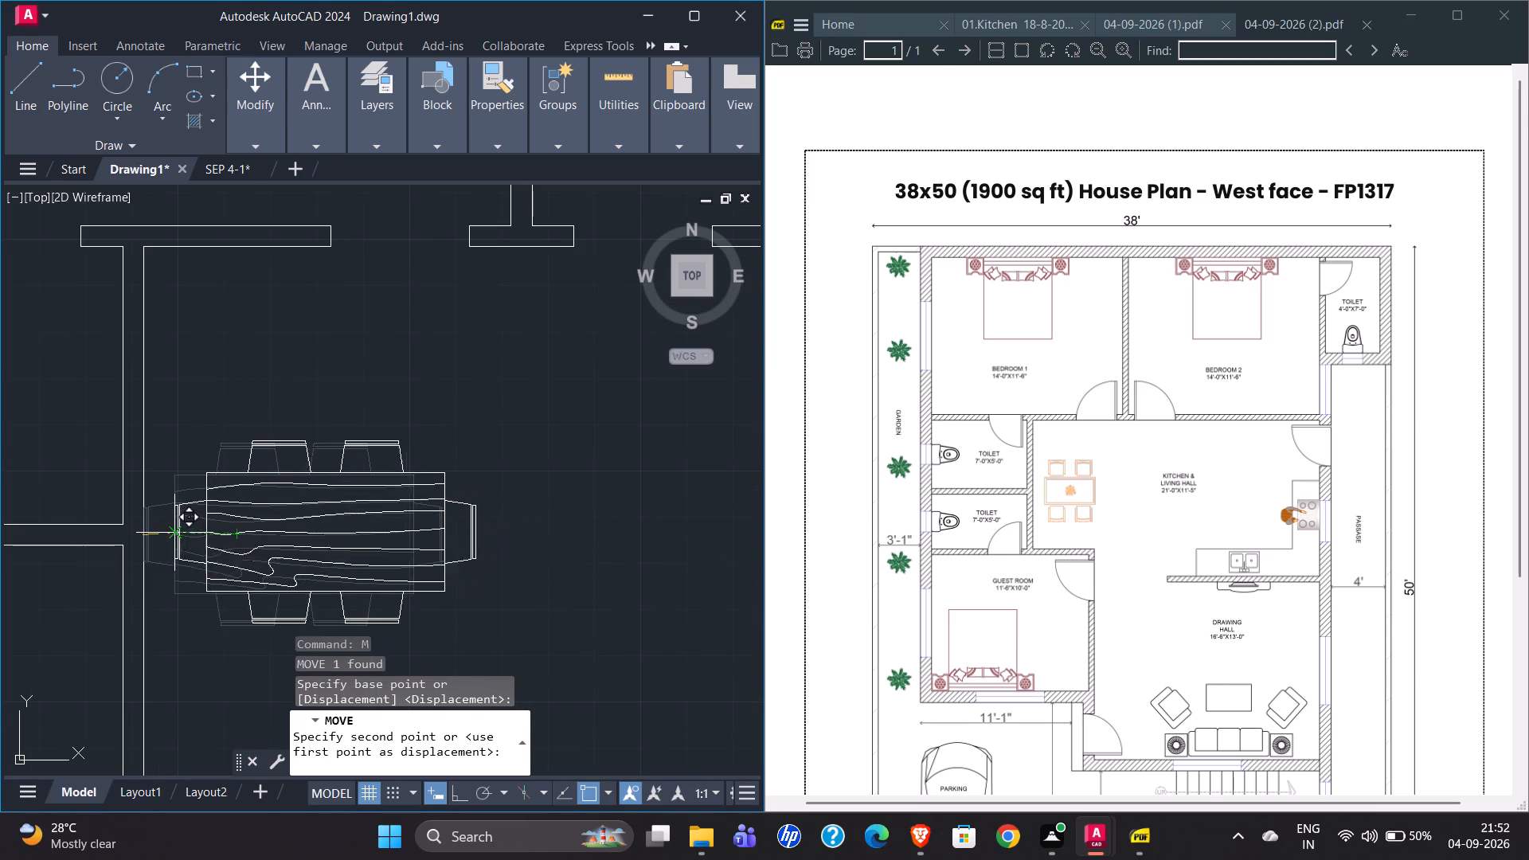
pyautogui.click(463, 798)
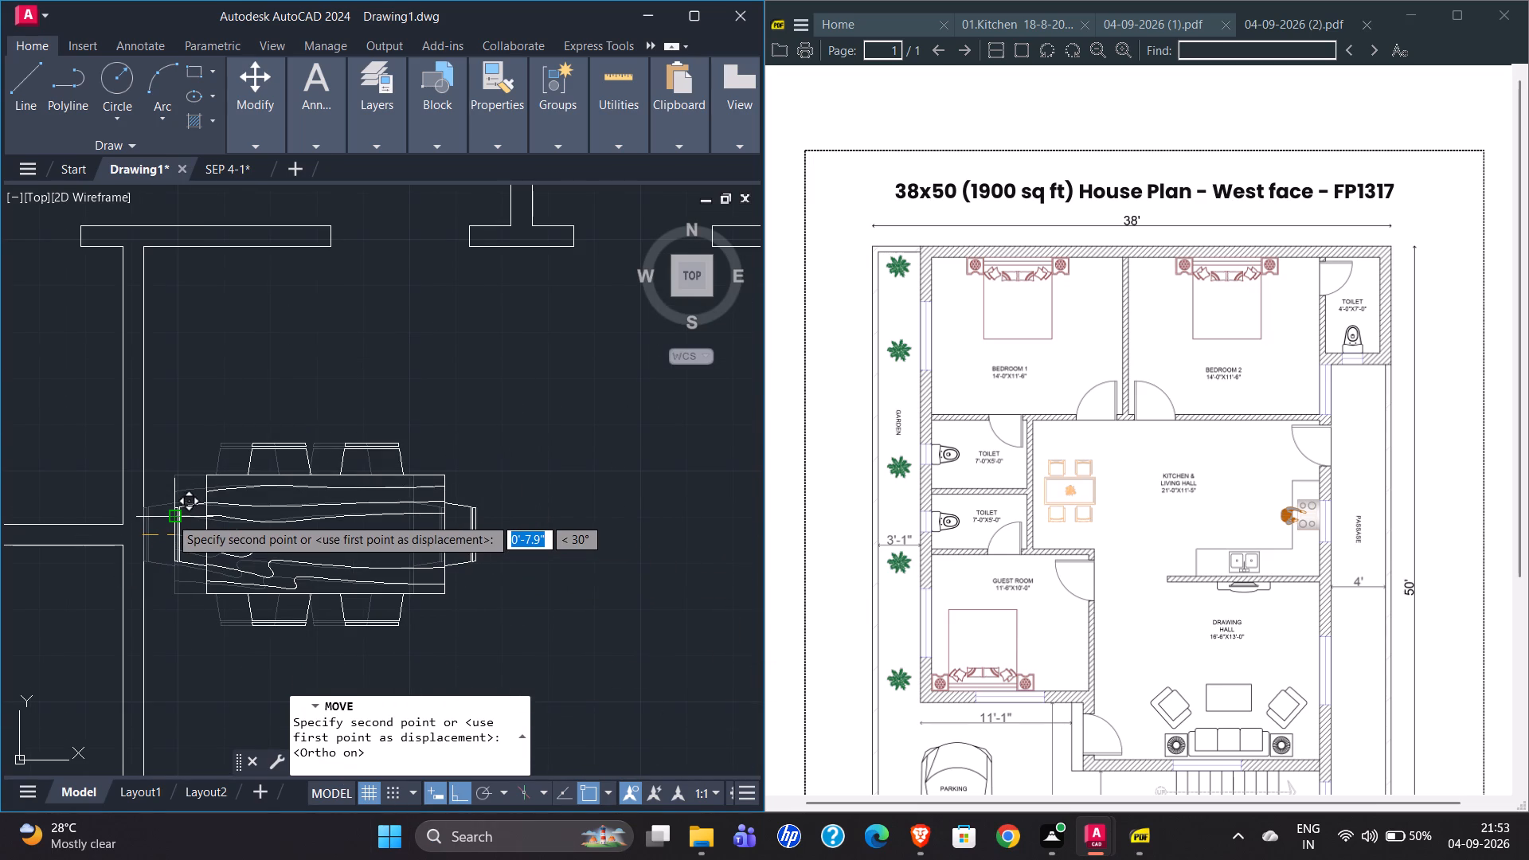
pyautogui.scroll(3, 166, 526)
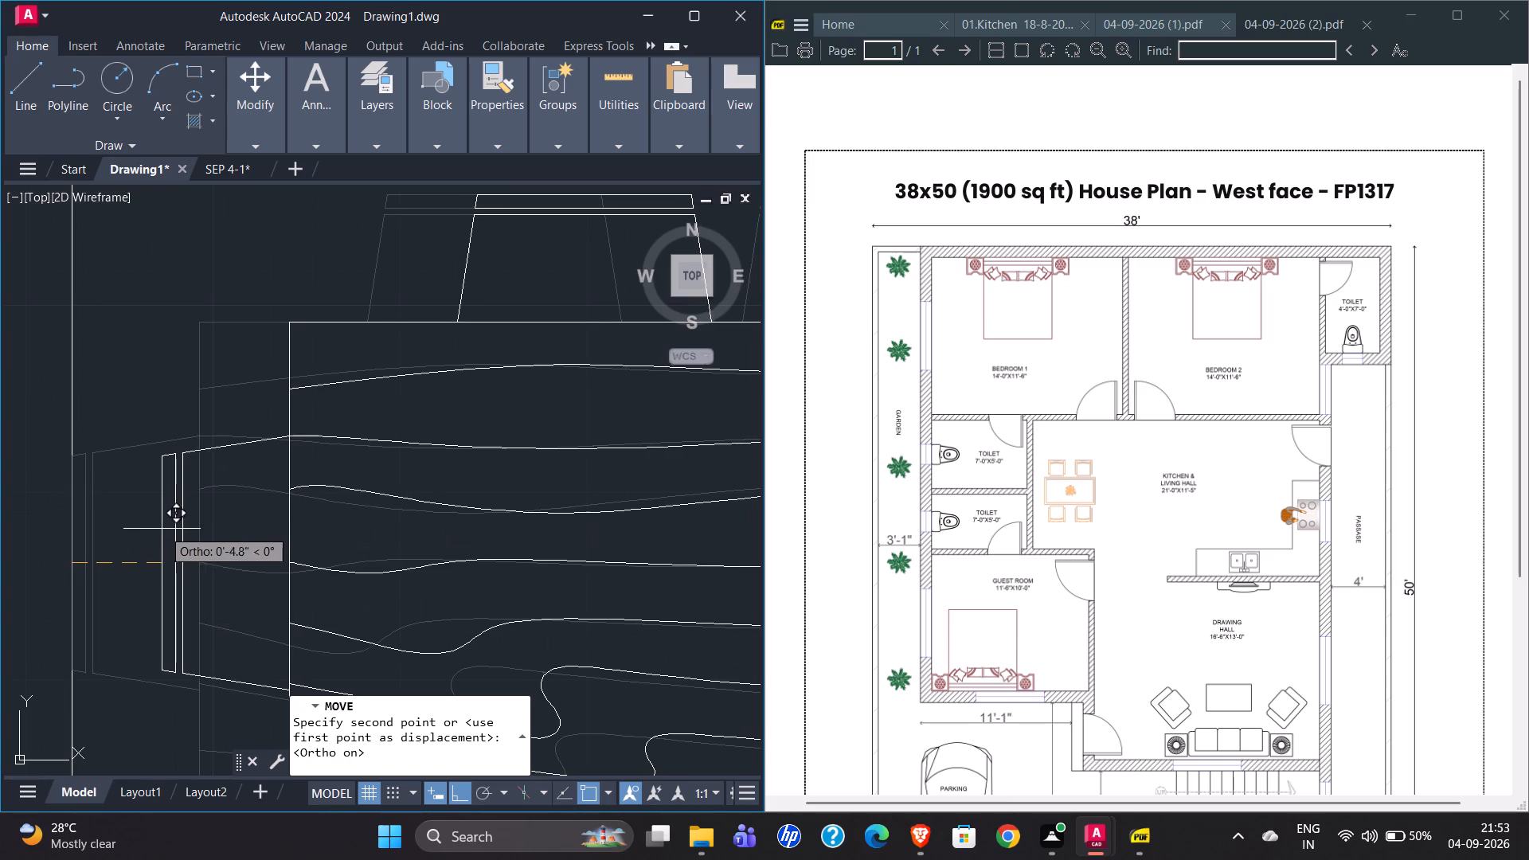
pyautogui.click(139, 566)
pyautogui.scroll(-3, 154, 558)
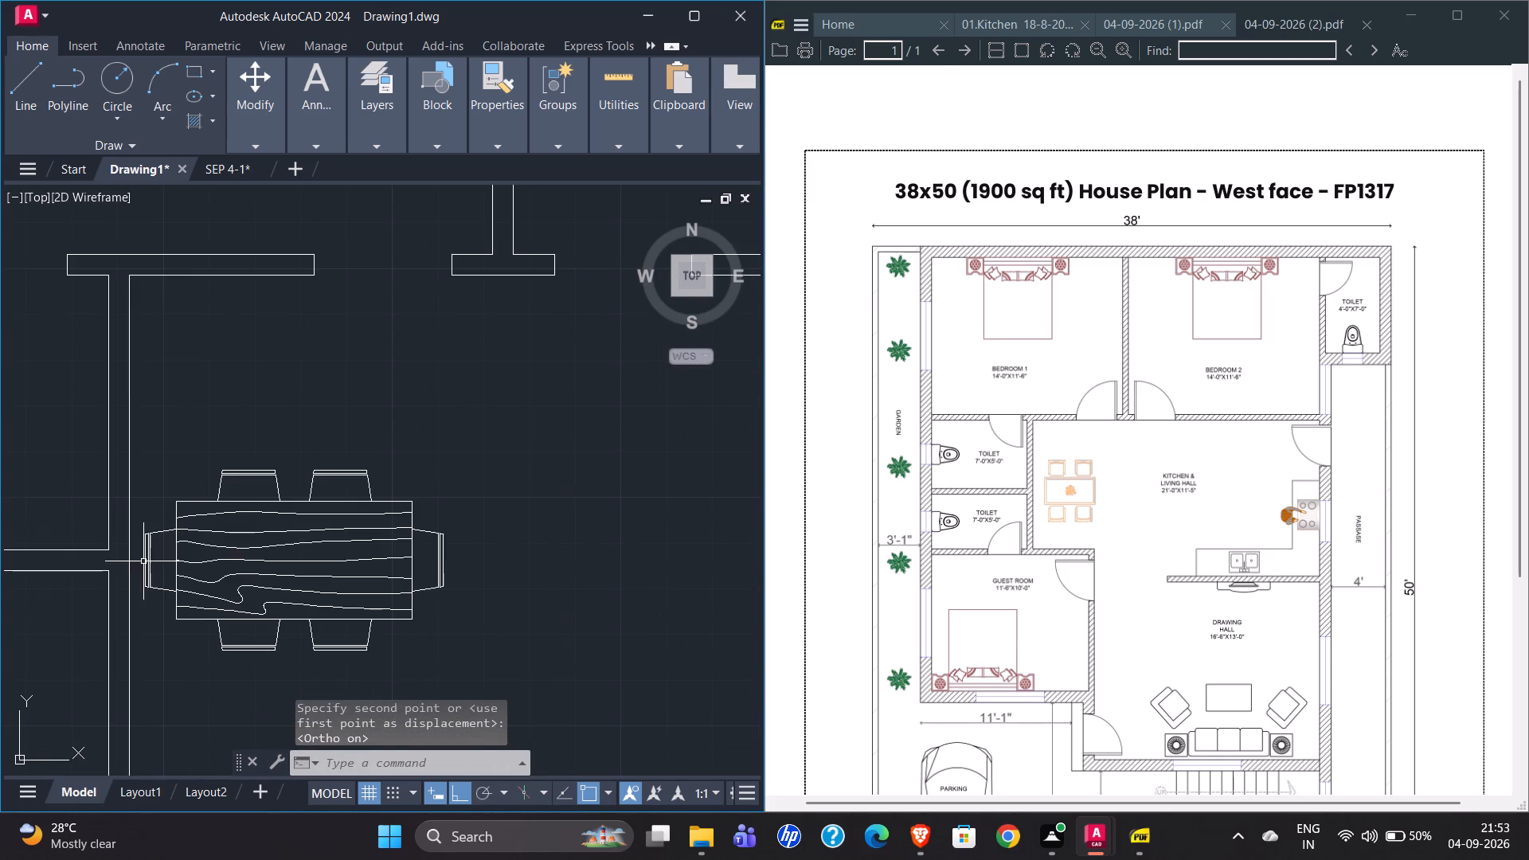
pyautogui.scroll(-1, 278, 553)
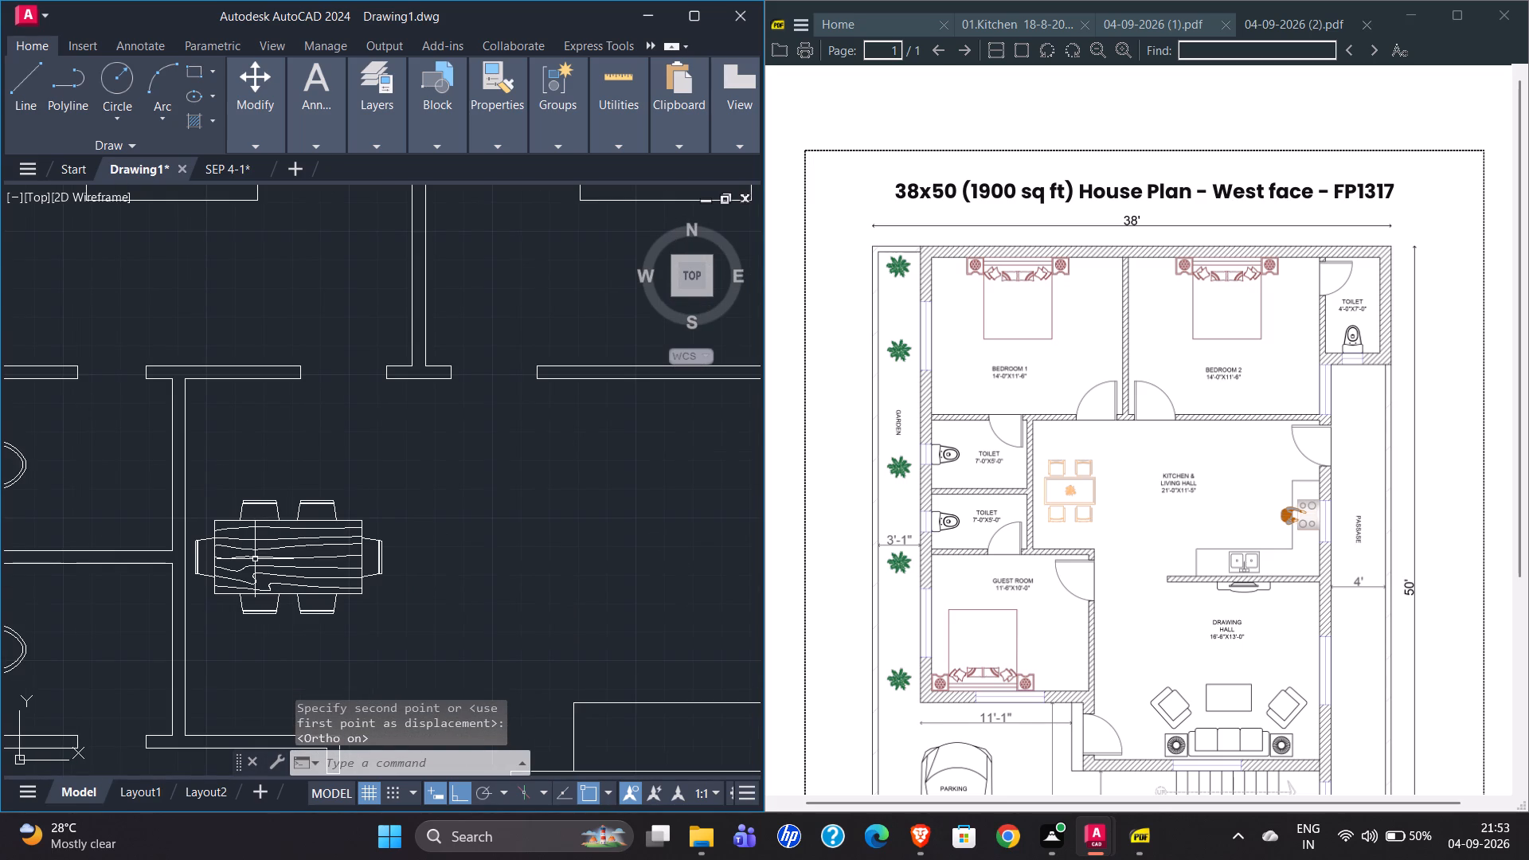
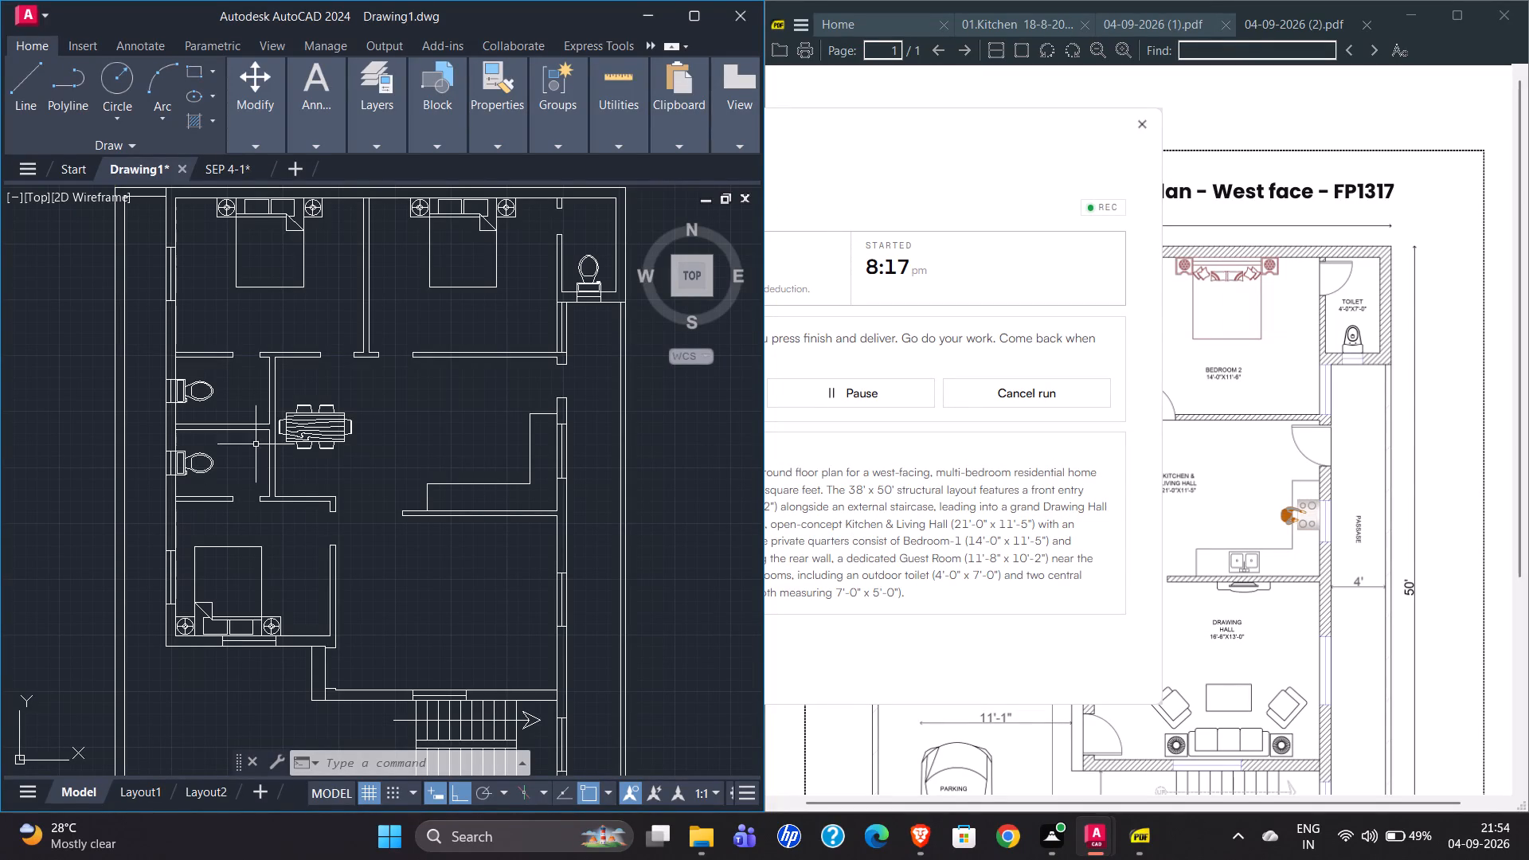
# Move the sofa set with its armchairs, side tables and centre table into the drawing hall, against the wall above the staircase.
pyautogui.click(1304, 463)
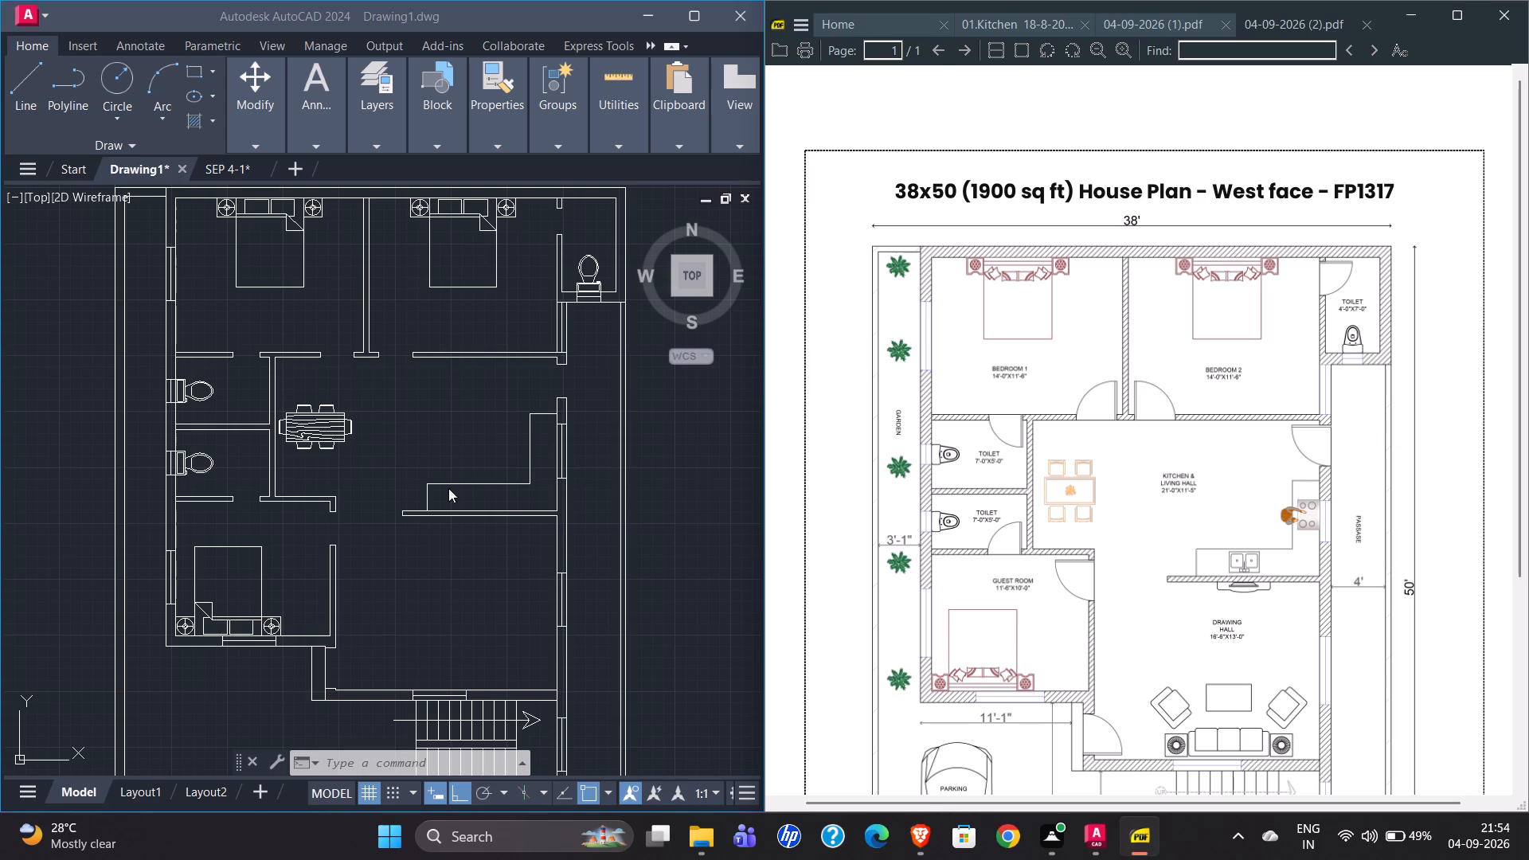
pyautogui.click(675, 505)
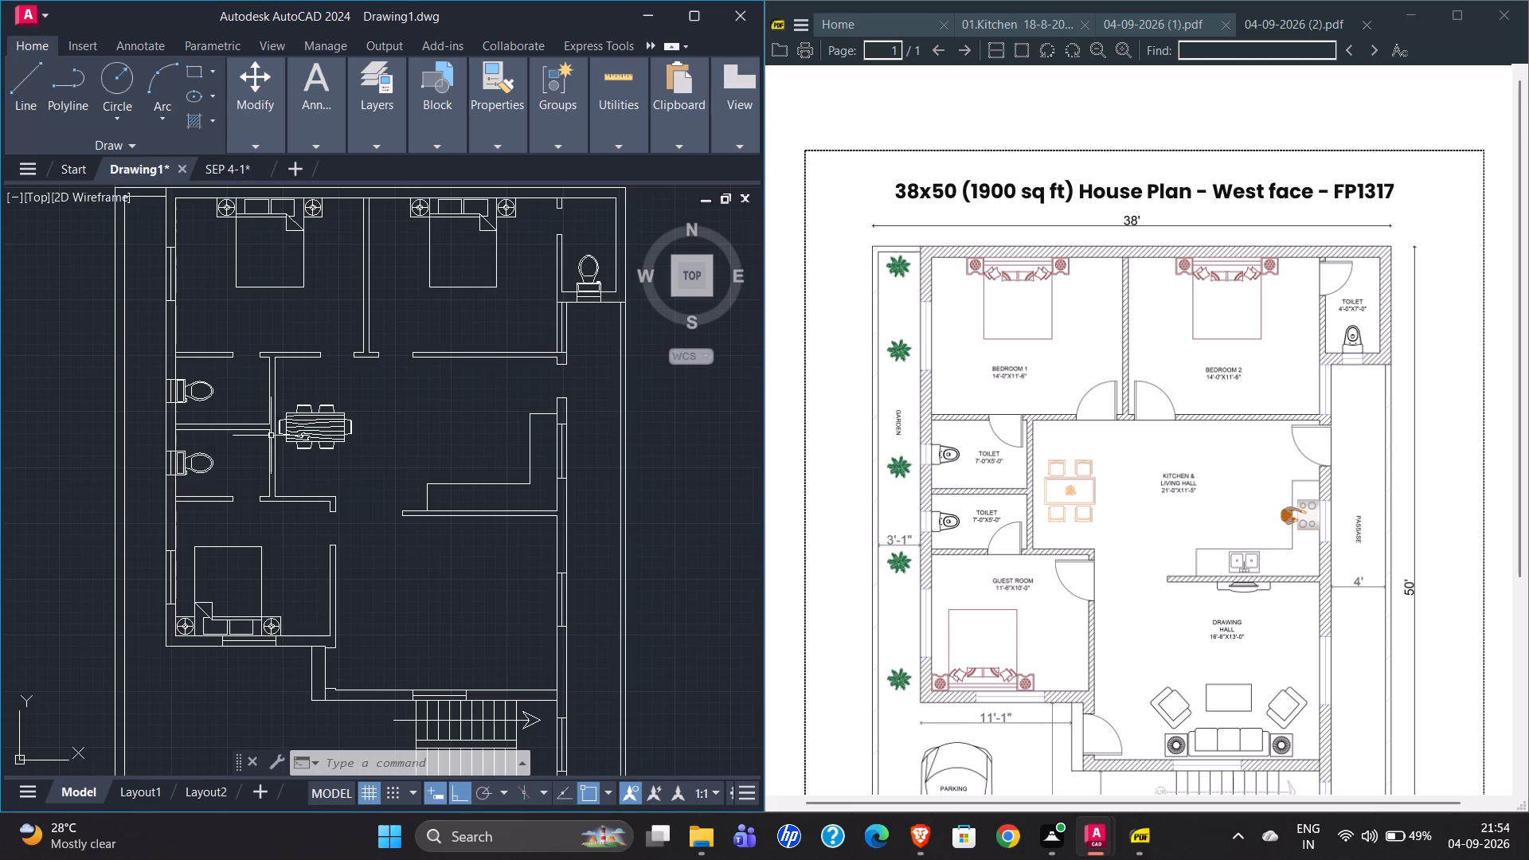
pyautogui.scroll(-2, 221, 436)
pyautogui.scroll(2, 592, 603)
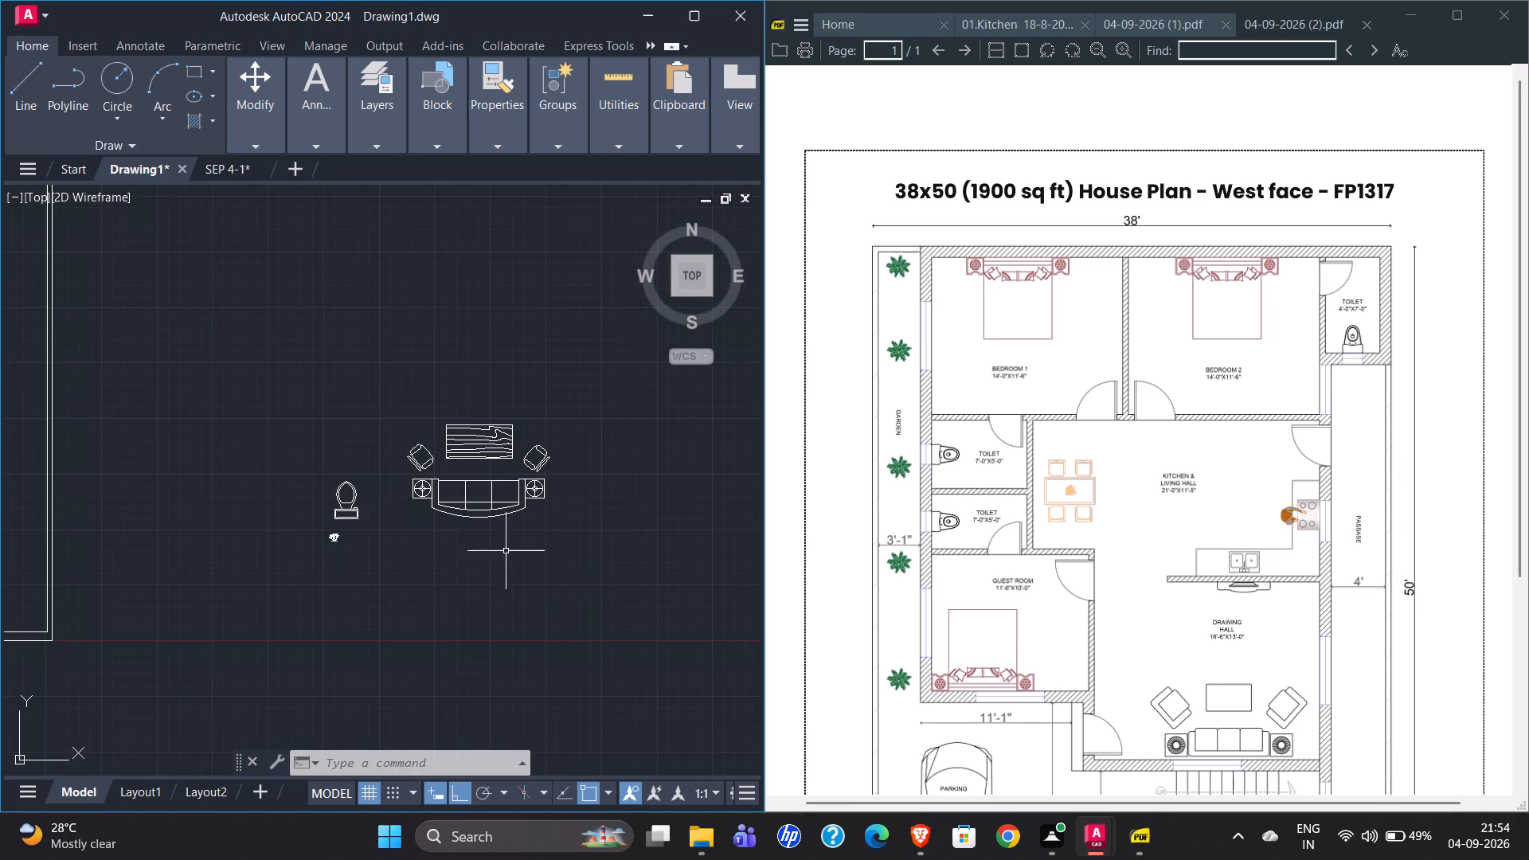
pyautogui.click(383, 385)
pyautogui.click(580, 566)
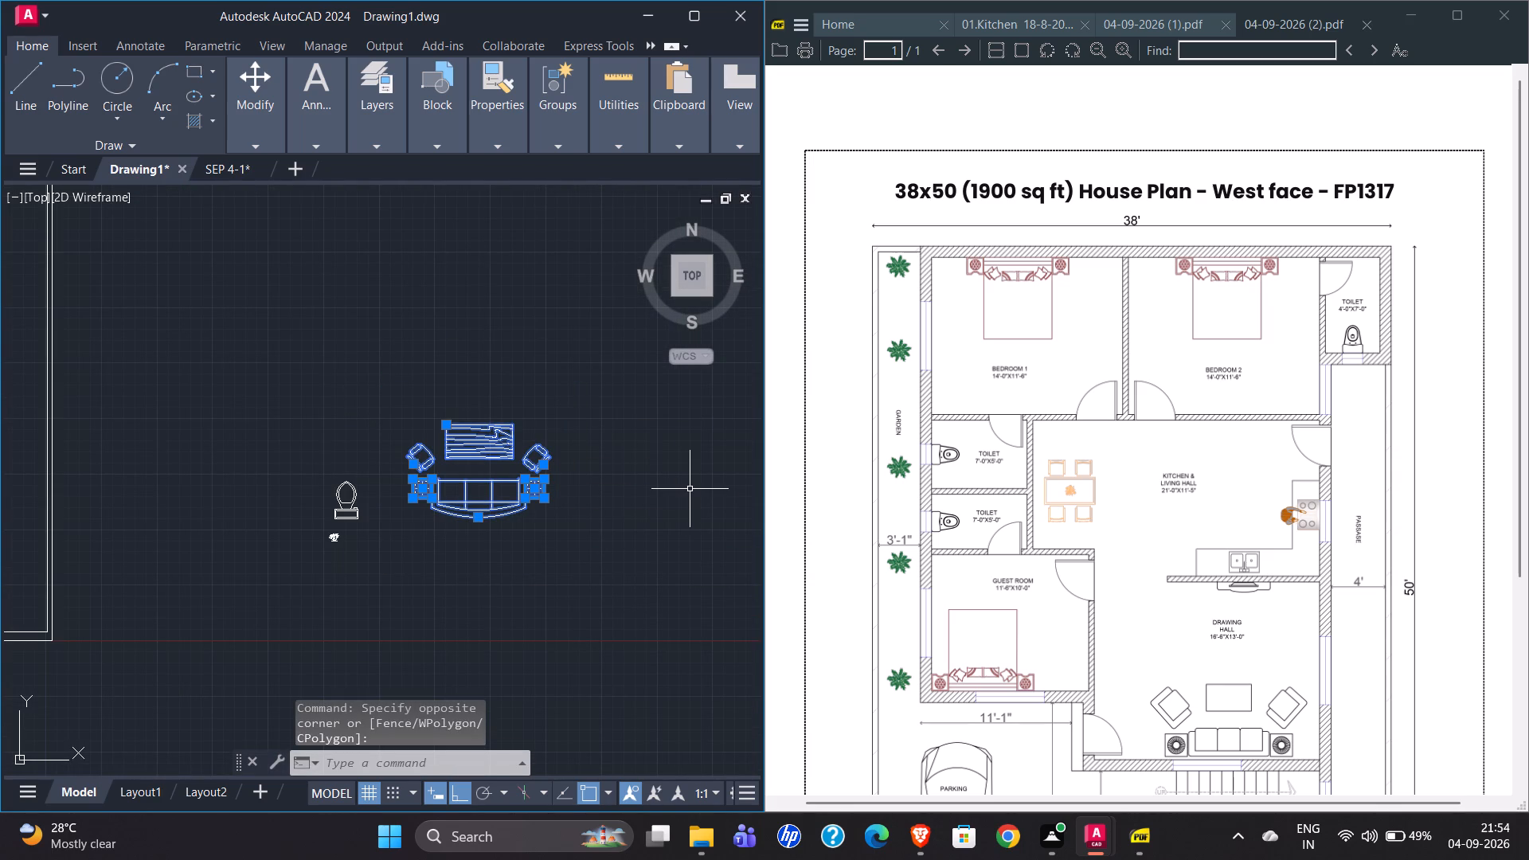
pyautogui.press('m')
pyautogui.press('Return')
pyautogui.click(479, 517)
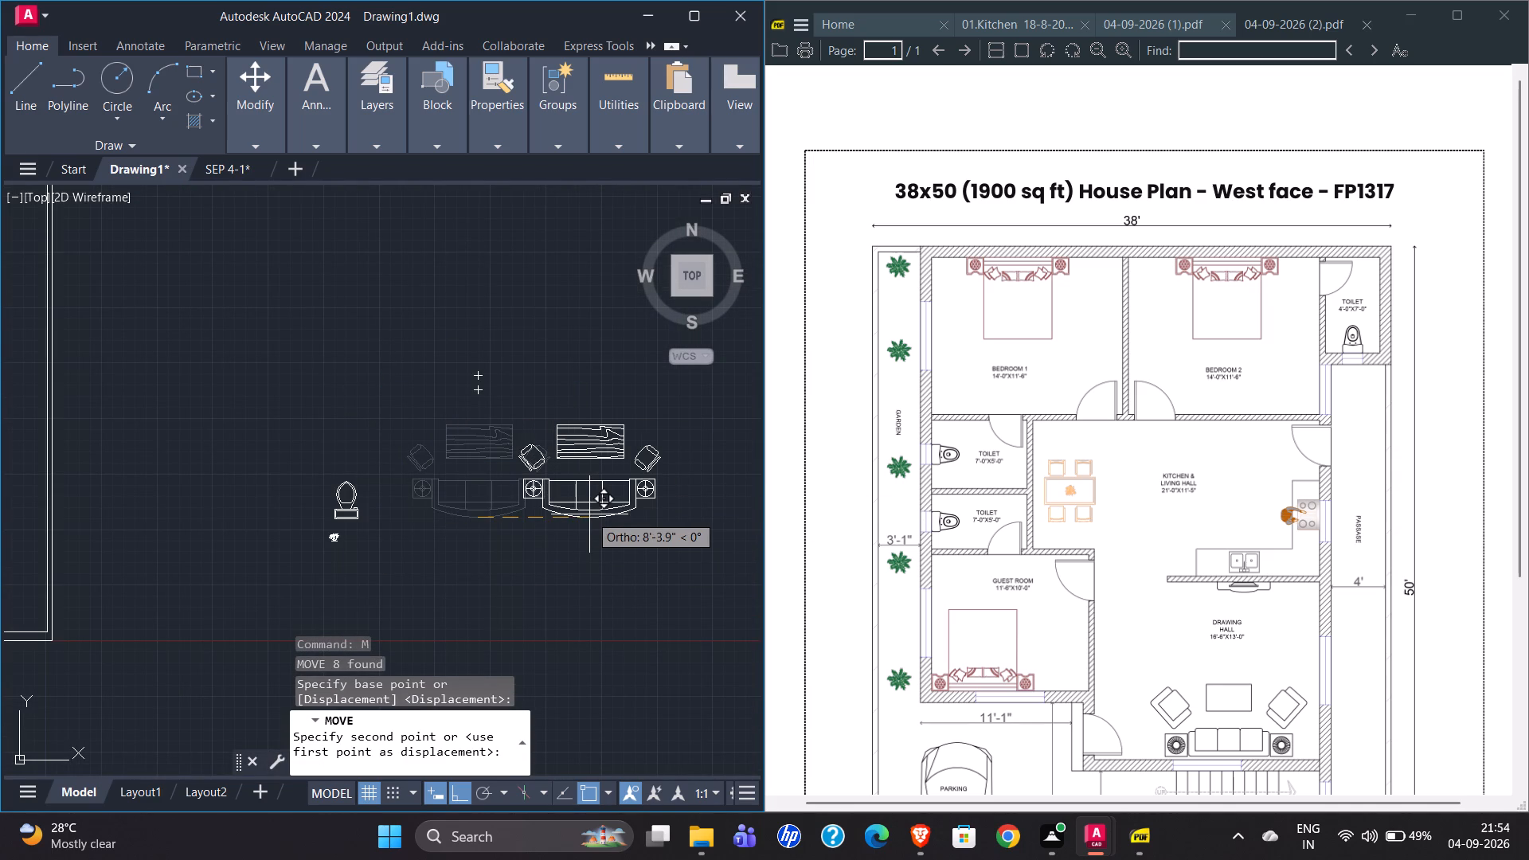
pyautogui.scroll(-2, 589, 514)
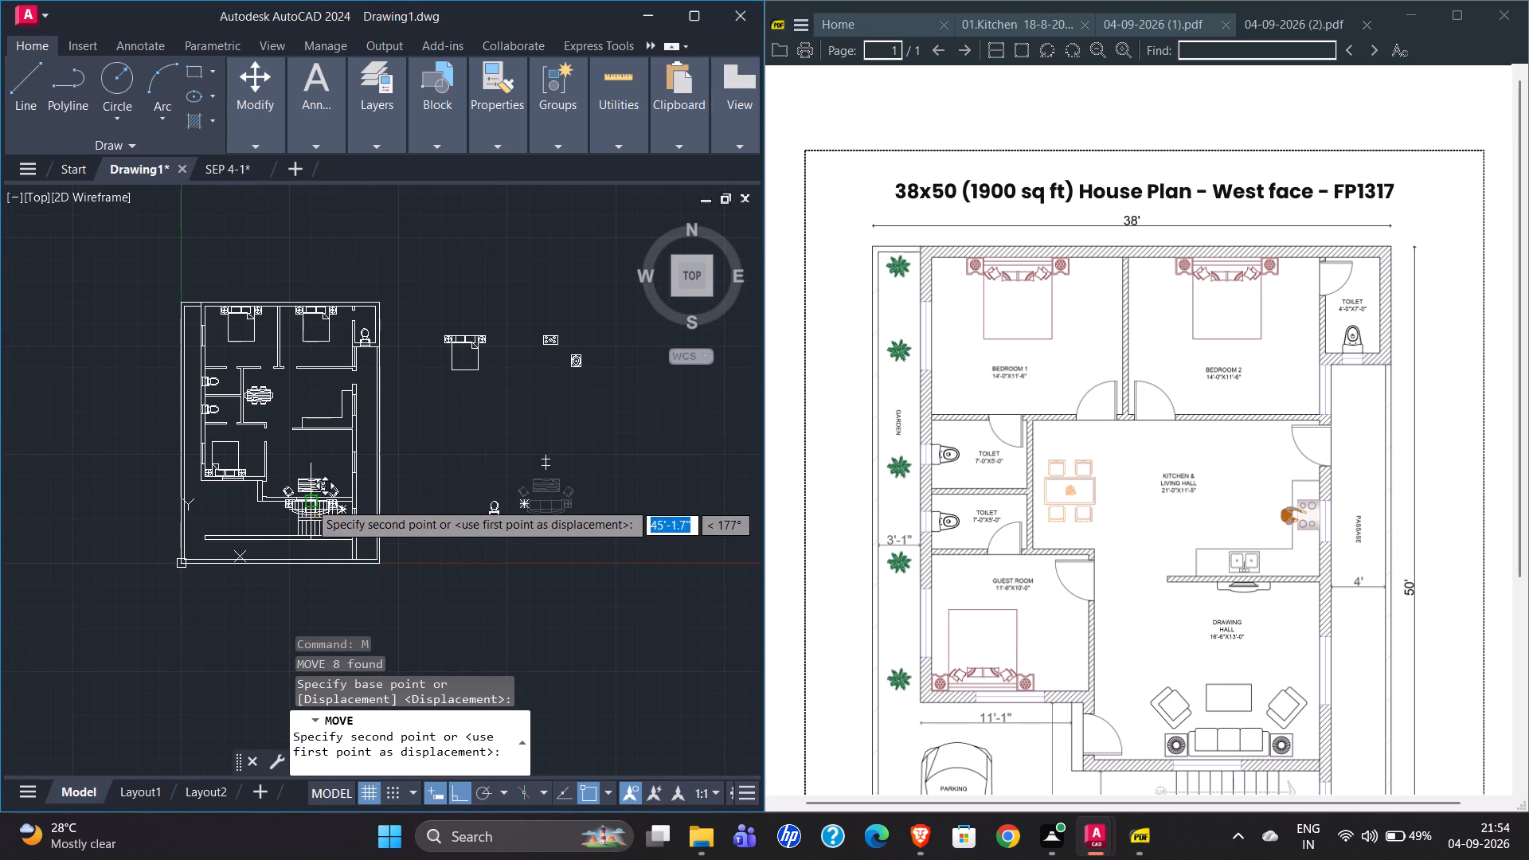
pyautogui.scroll(3, 301, 493)
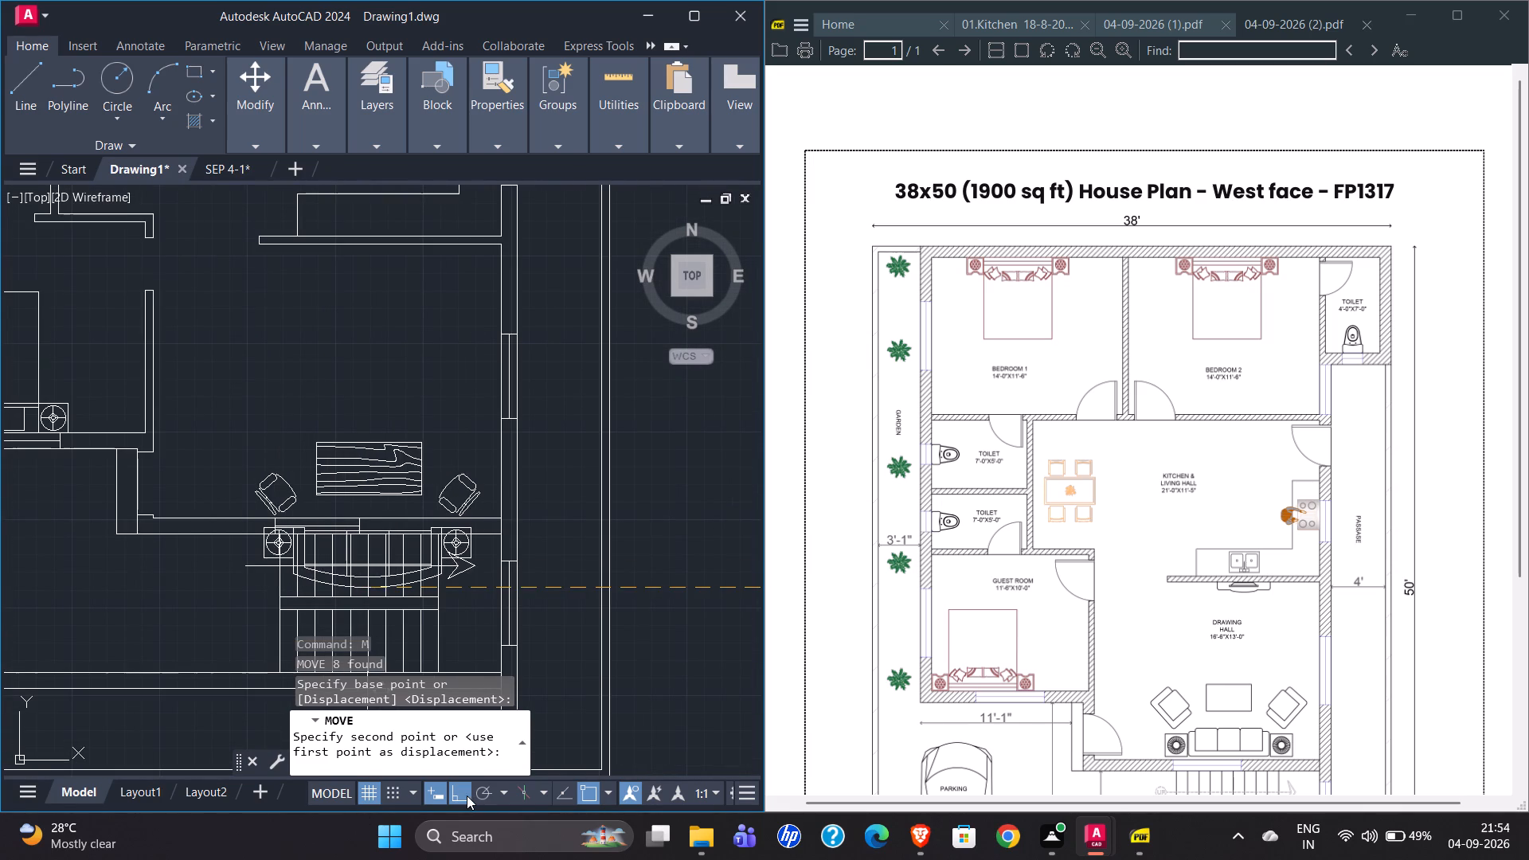
pyautogui.click(467, 795)
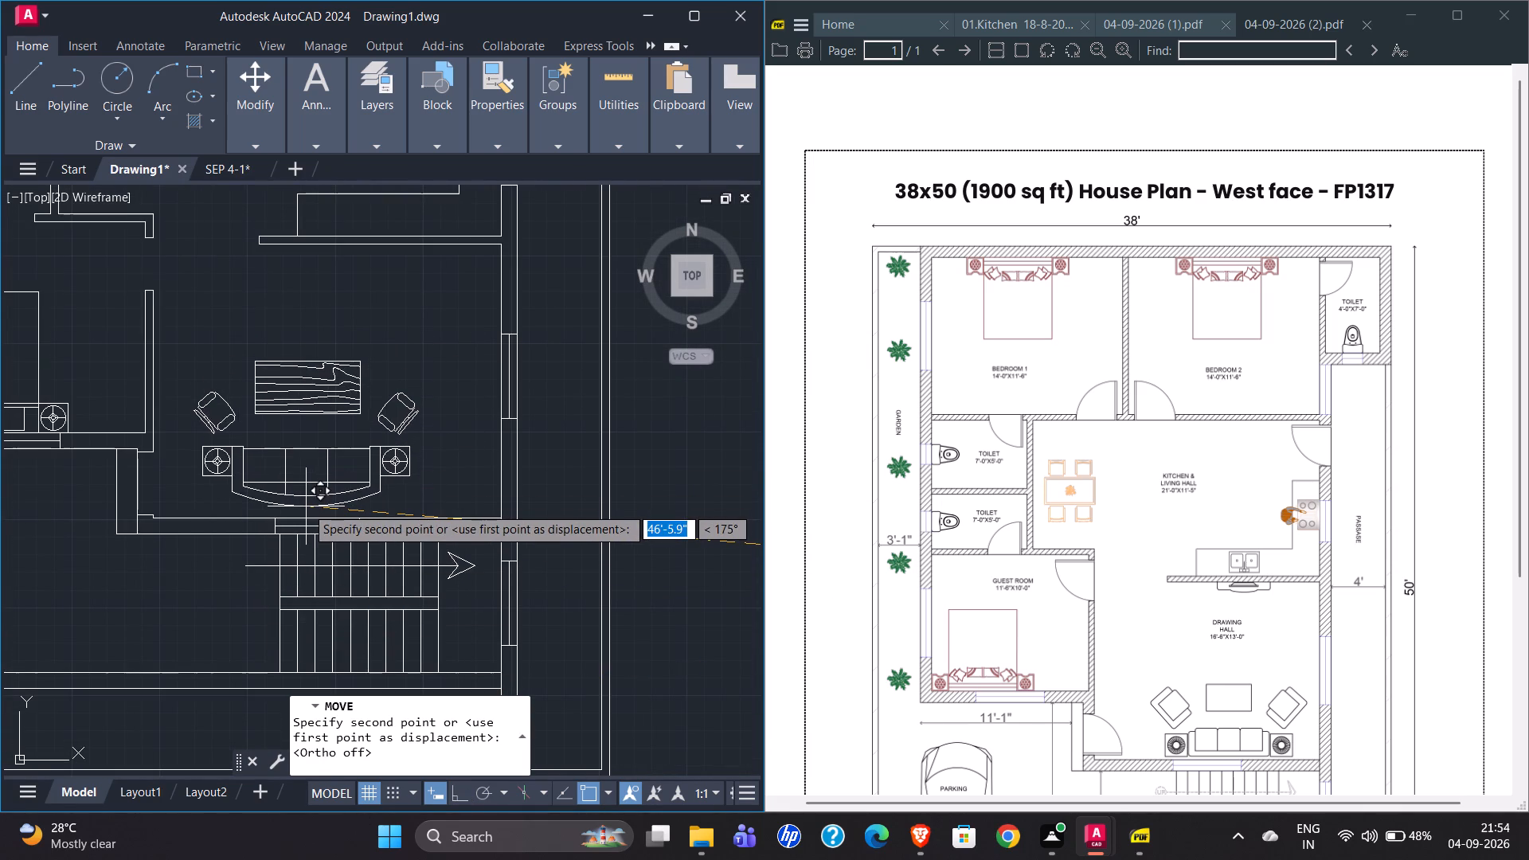
pyautogui.scroll(2, 306, 506)
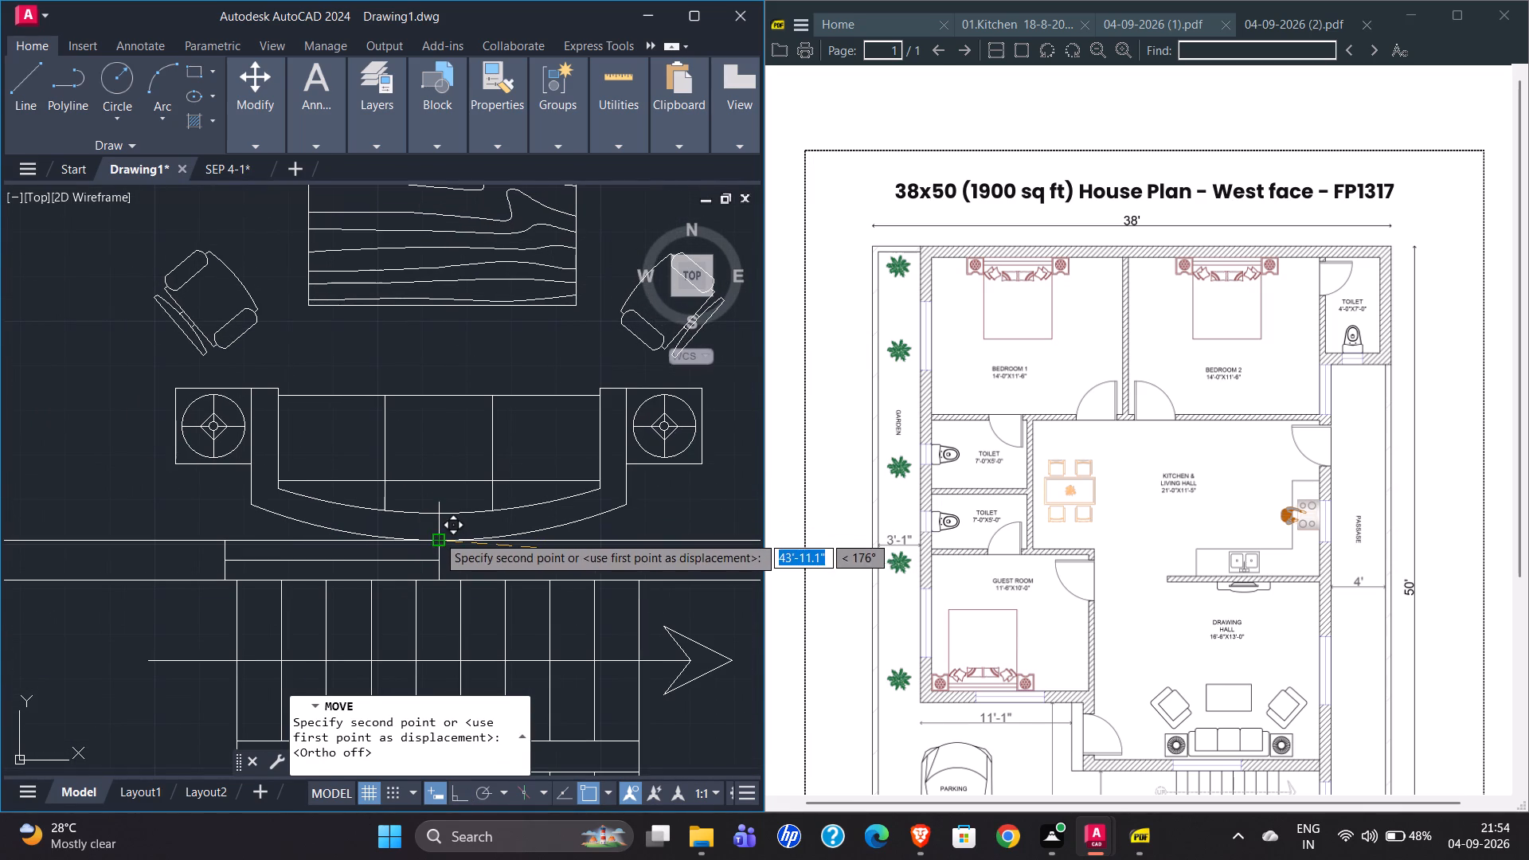
pyautogui.click(437, 535)
# Copy the TV unit from the drawing hall in SEP 4-1 and paste it above the centre table in Drawing1.
pyautogui.scroll(-2, 323, 488)
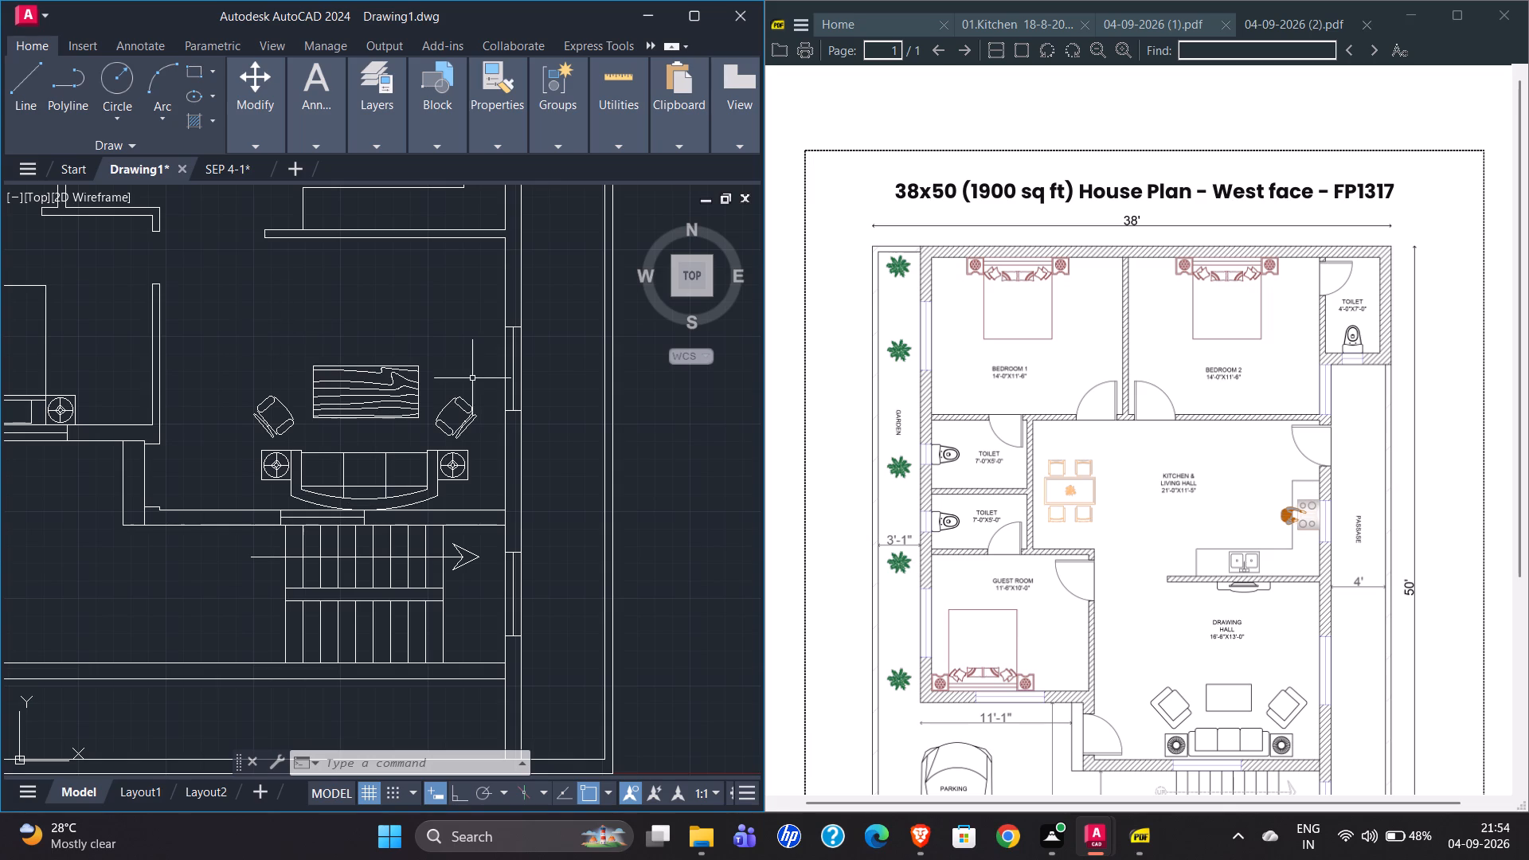
pyautogui.scroll(-1, 356, 362)
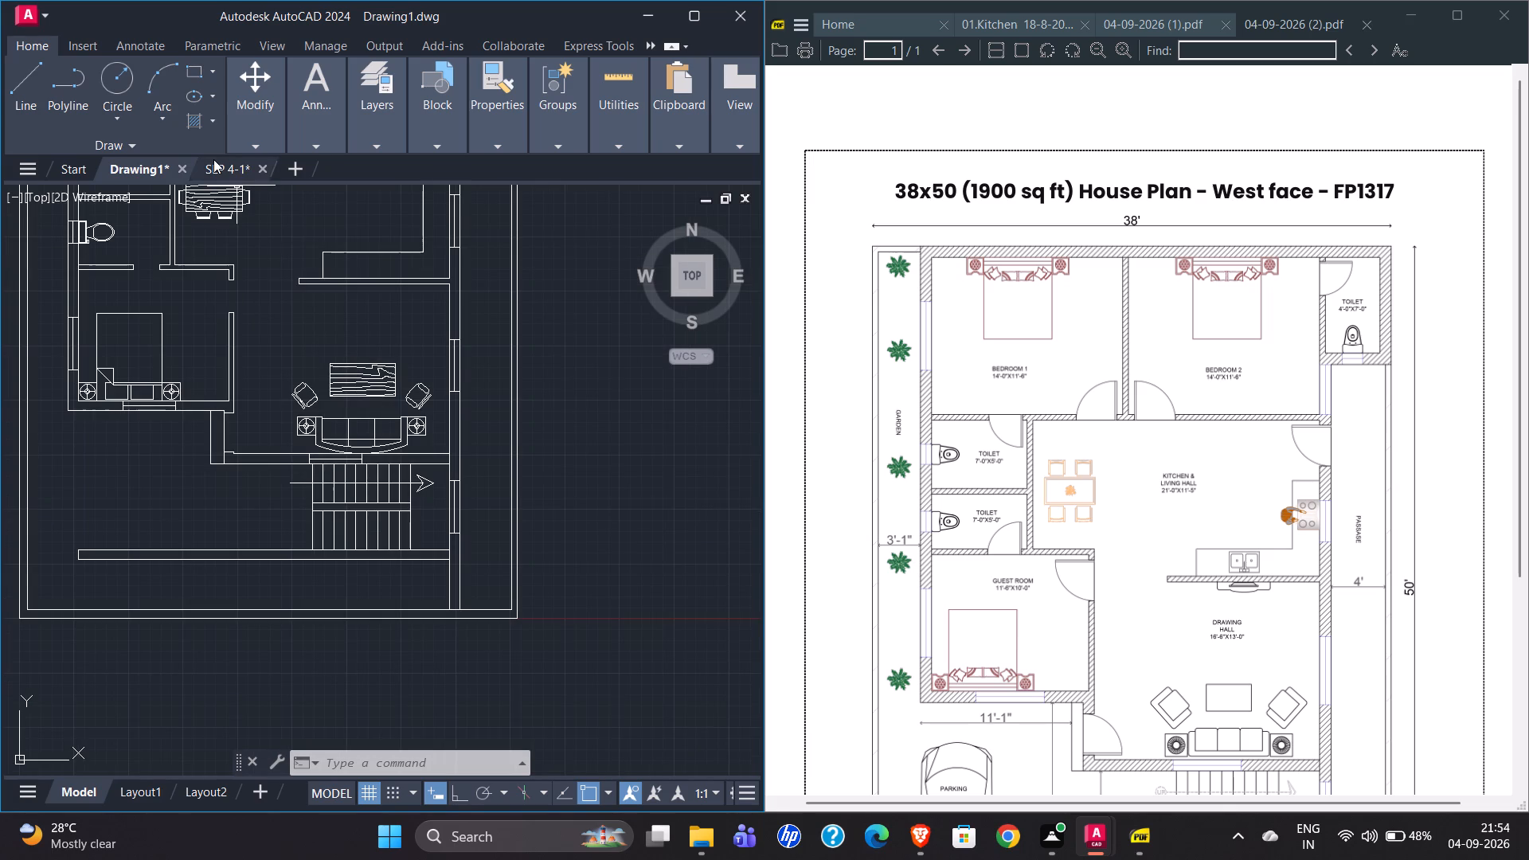
pyautogui.click(213, 159)
pyautogui.scroll(1, 551, 467)
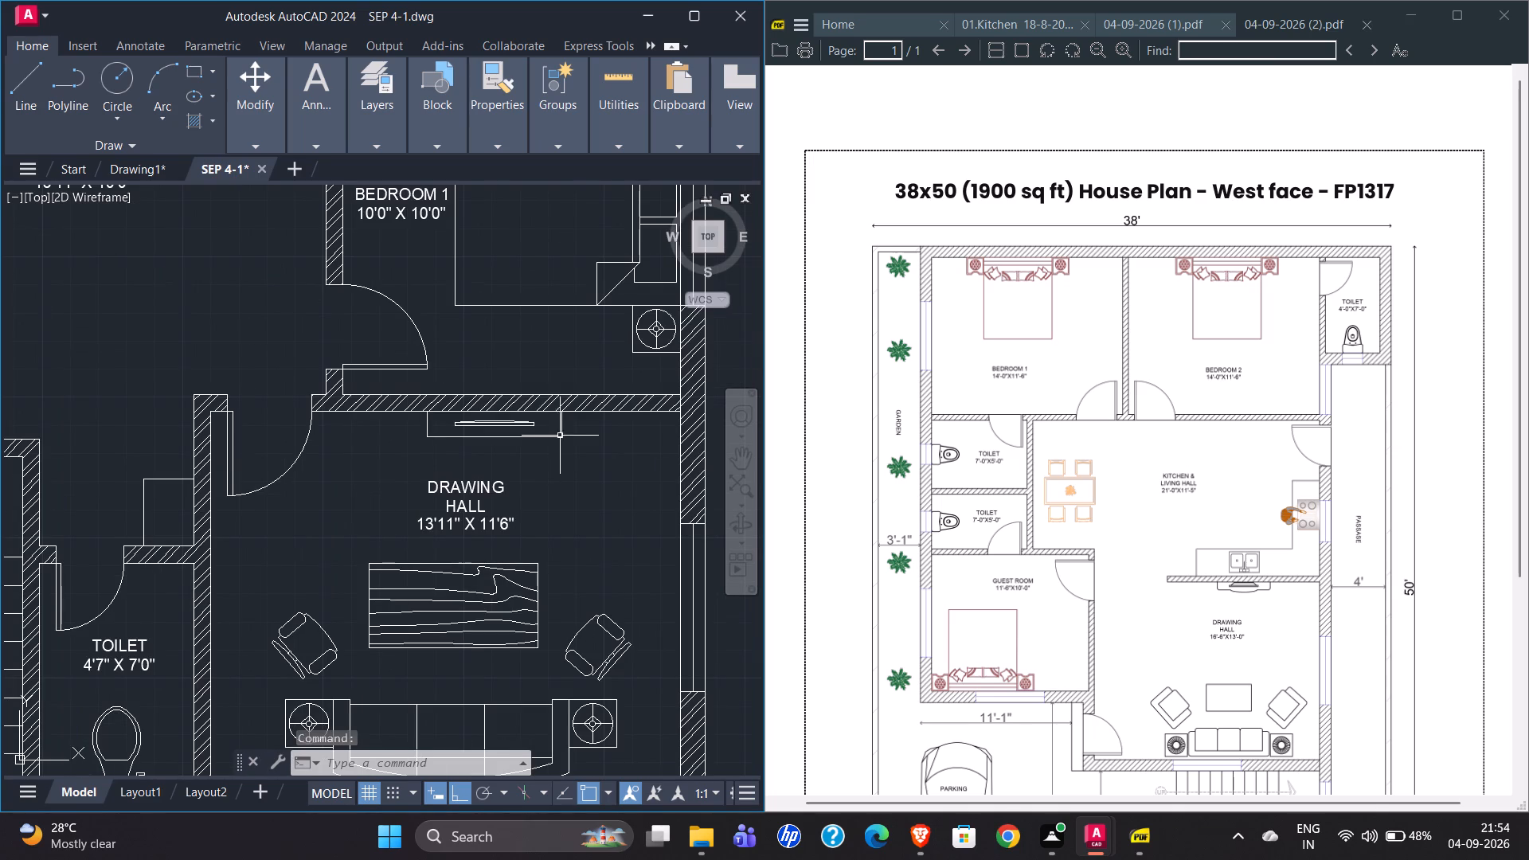
pyautogui.click(561, 436)
pyautogui.click(512, 420)
pyautogui.scroll(5, 487, 420)
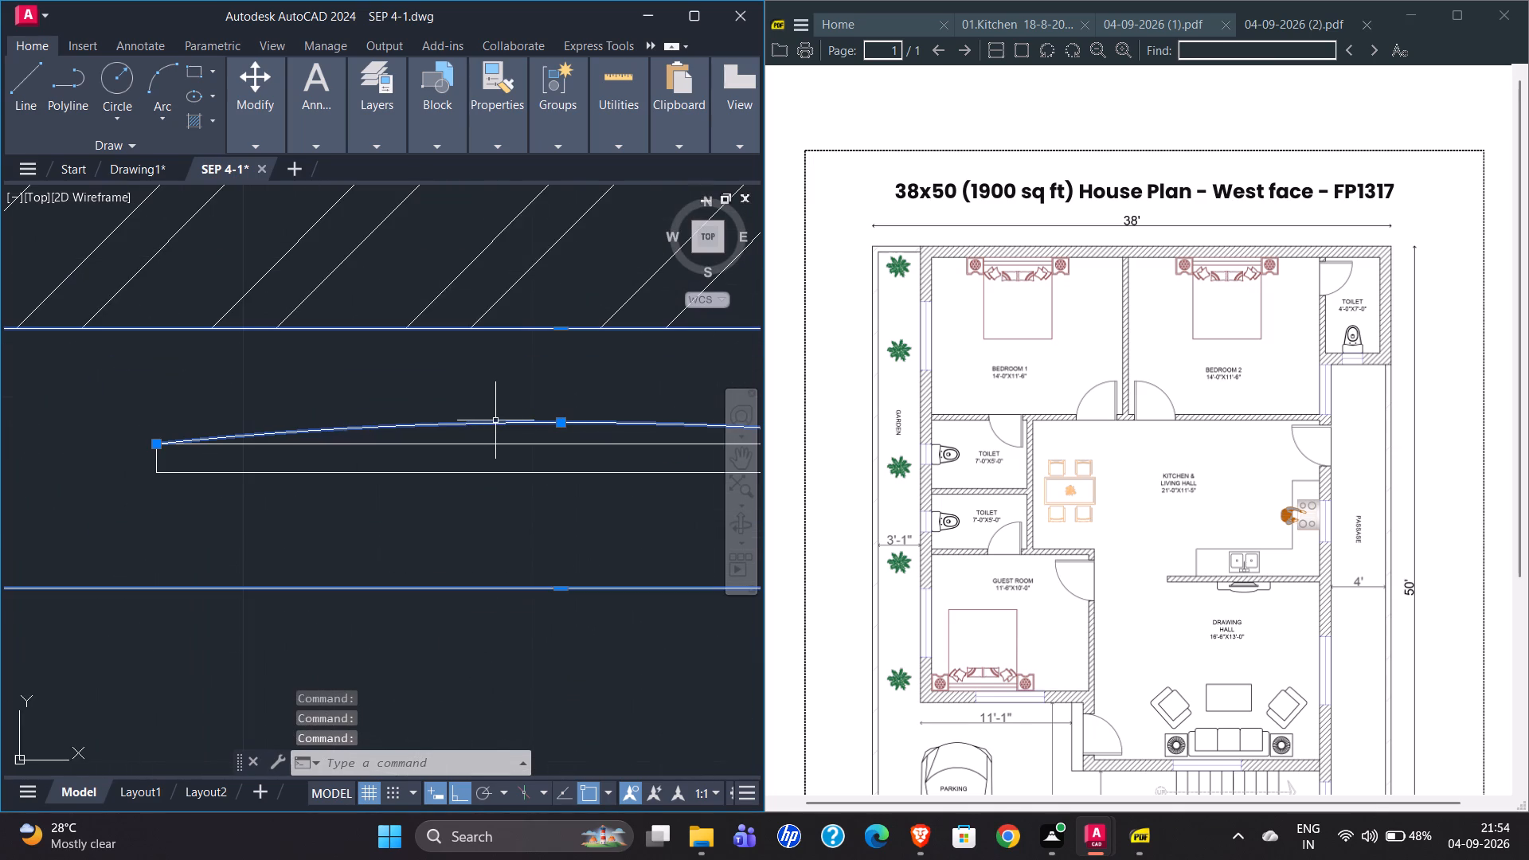
pyautogui.click(435, 446)
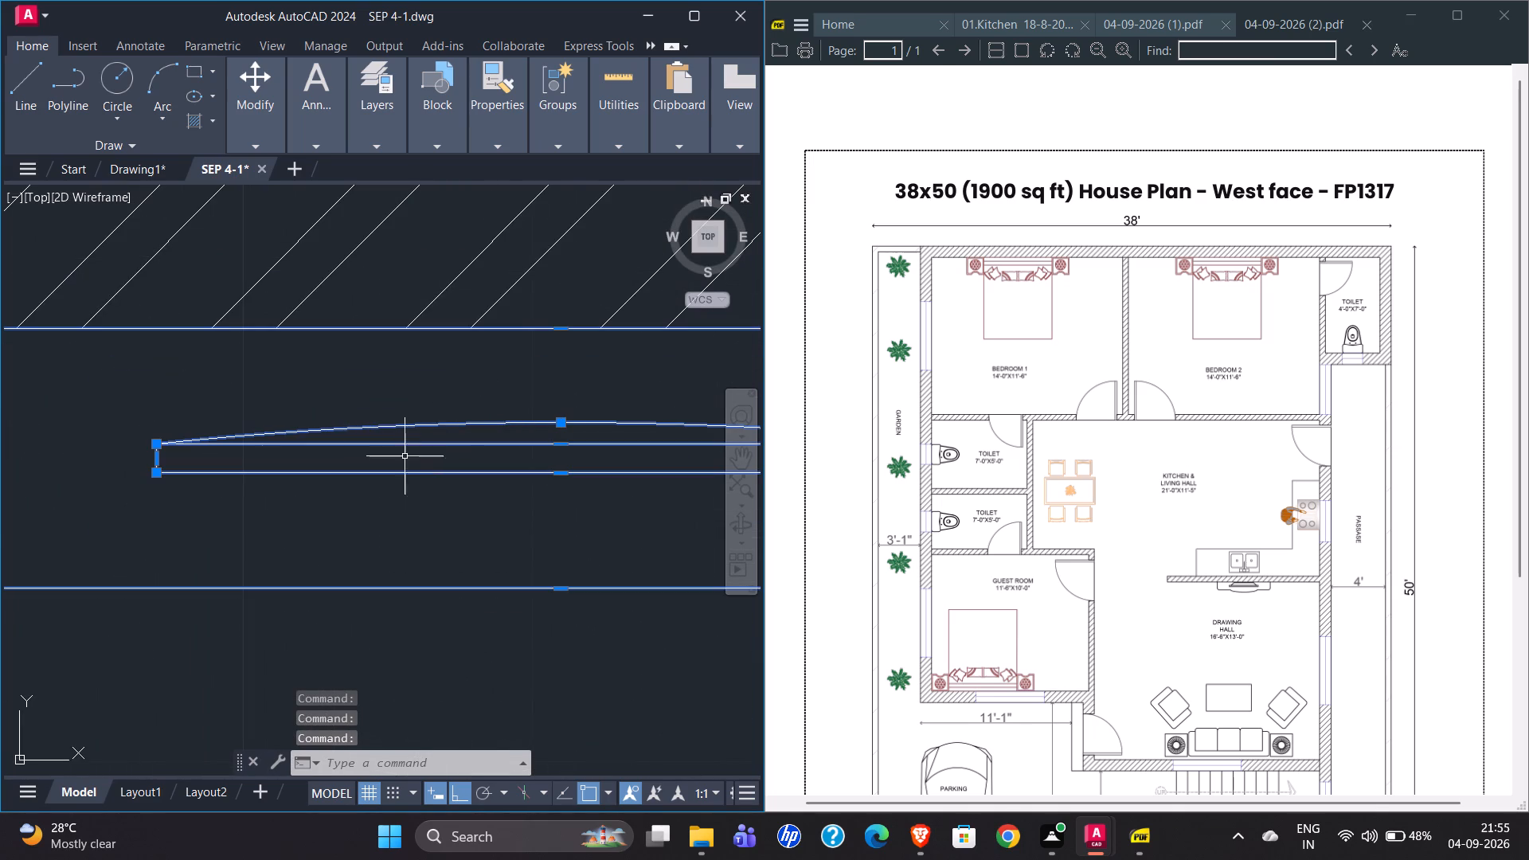
pyautogui.hotkey('ctrl', 'c')
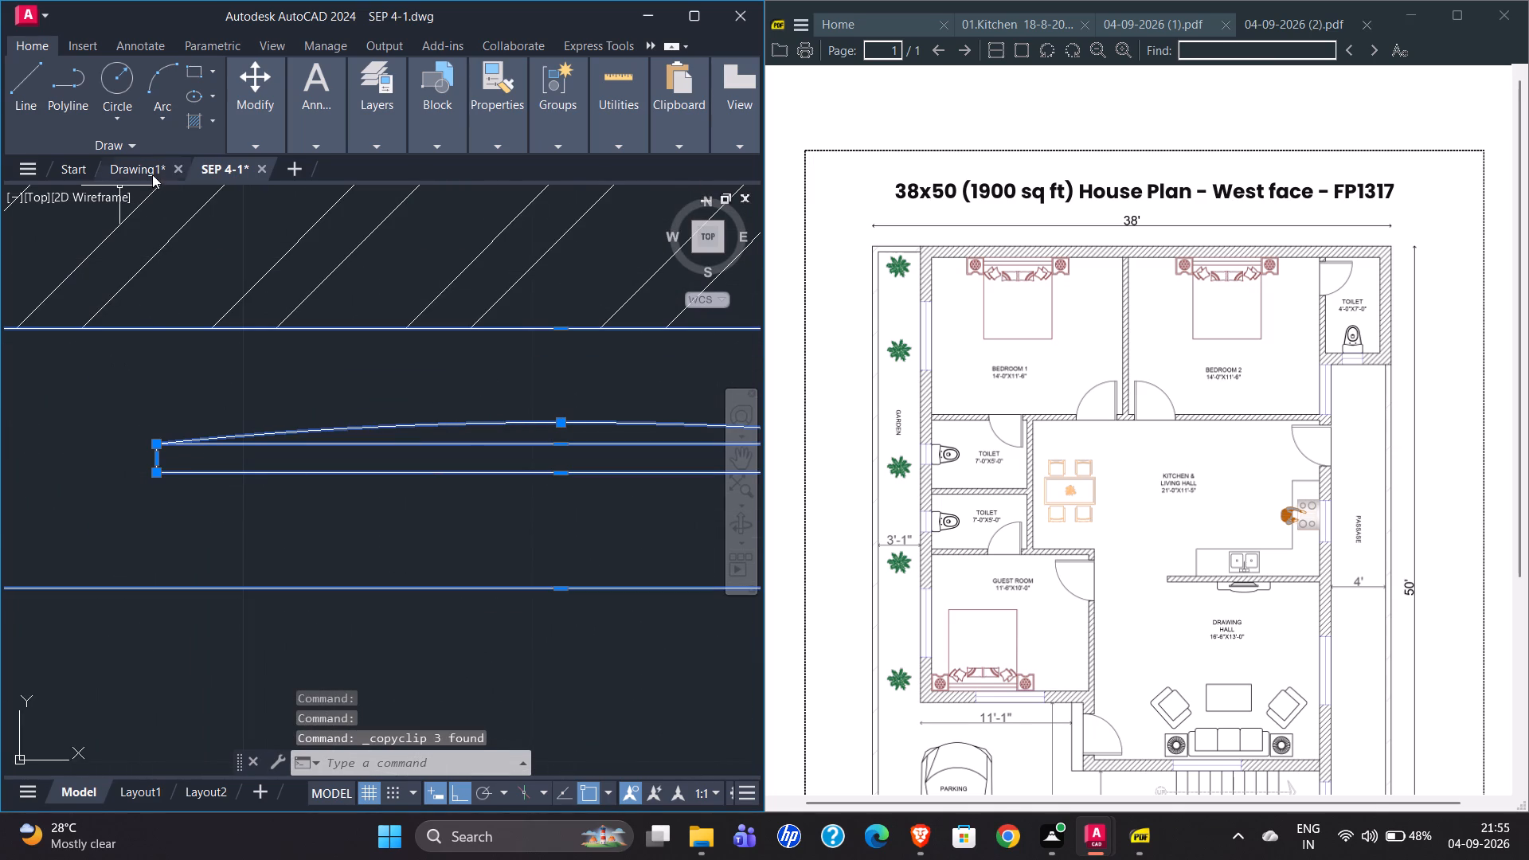
pyautogui.click(154, 174)
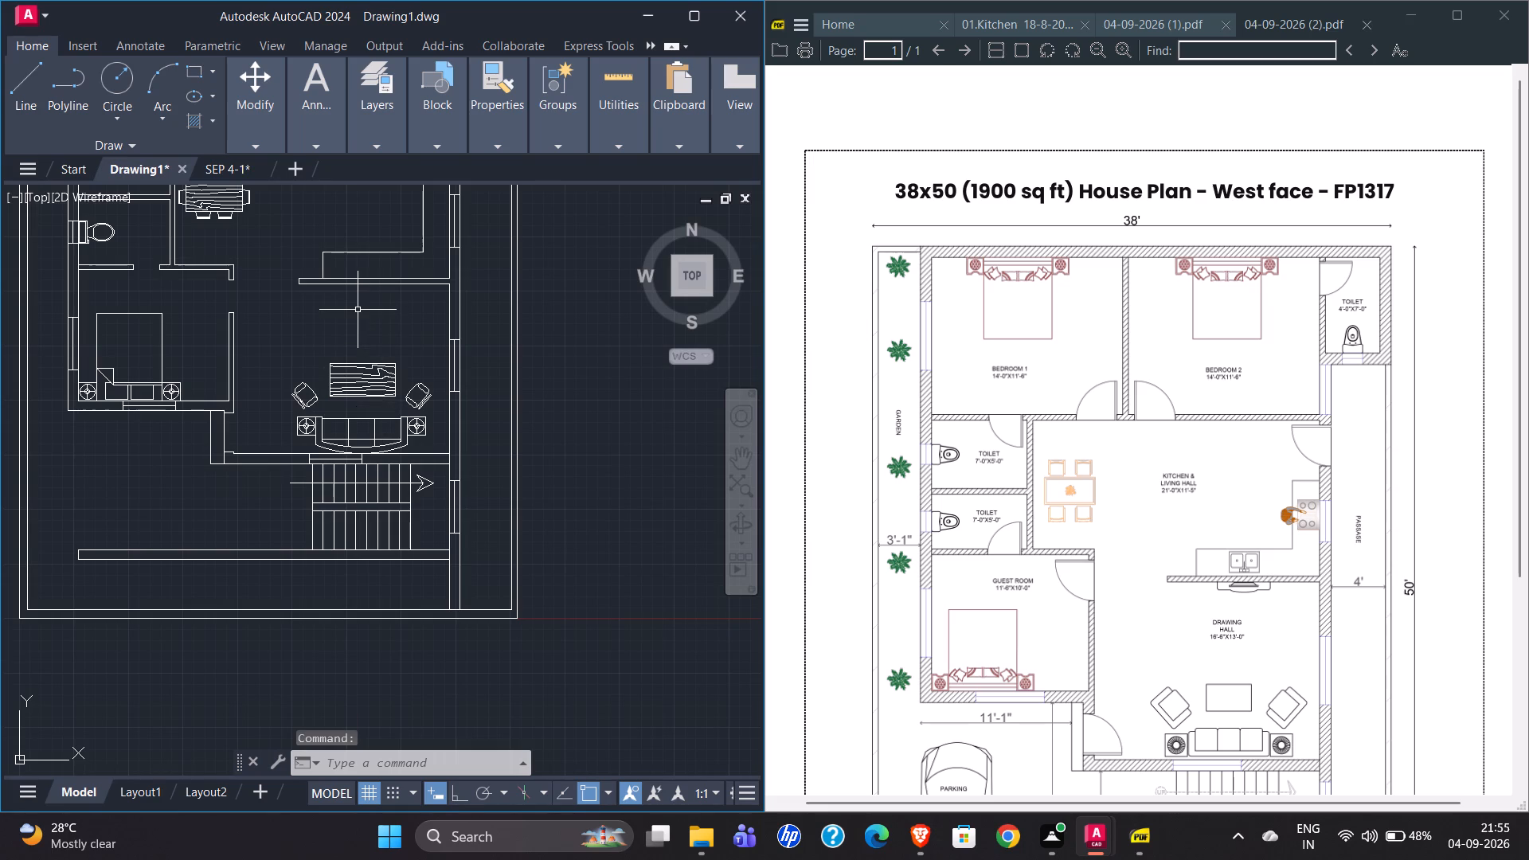
pyautogui.hotkey('ctrl', 'v')
pyautogui.scroll(2, 354, 304)
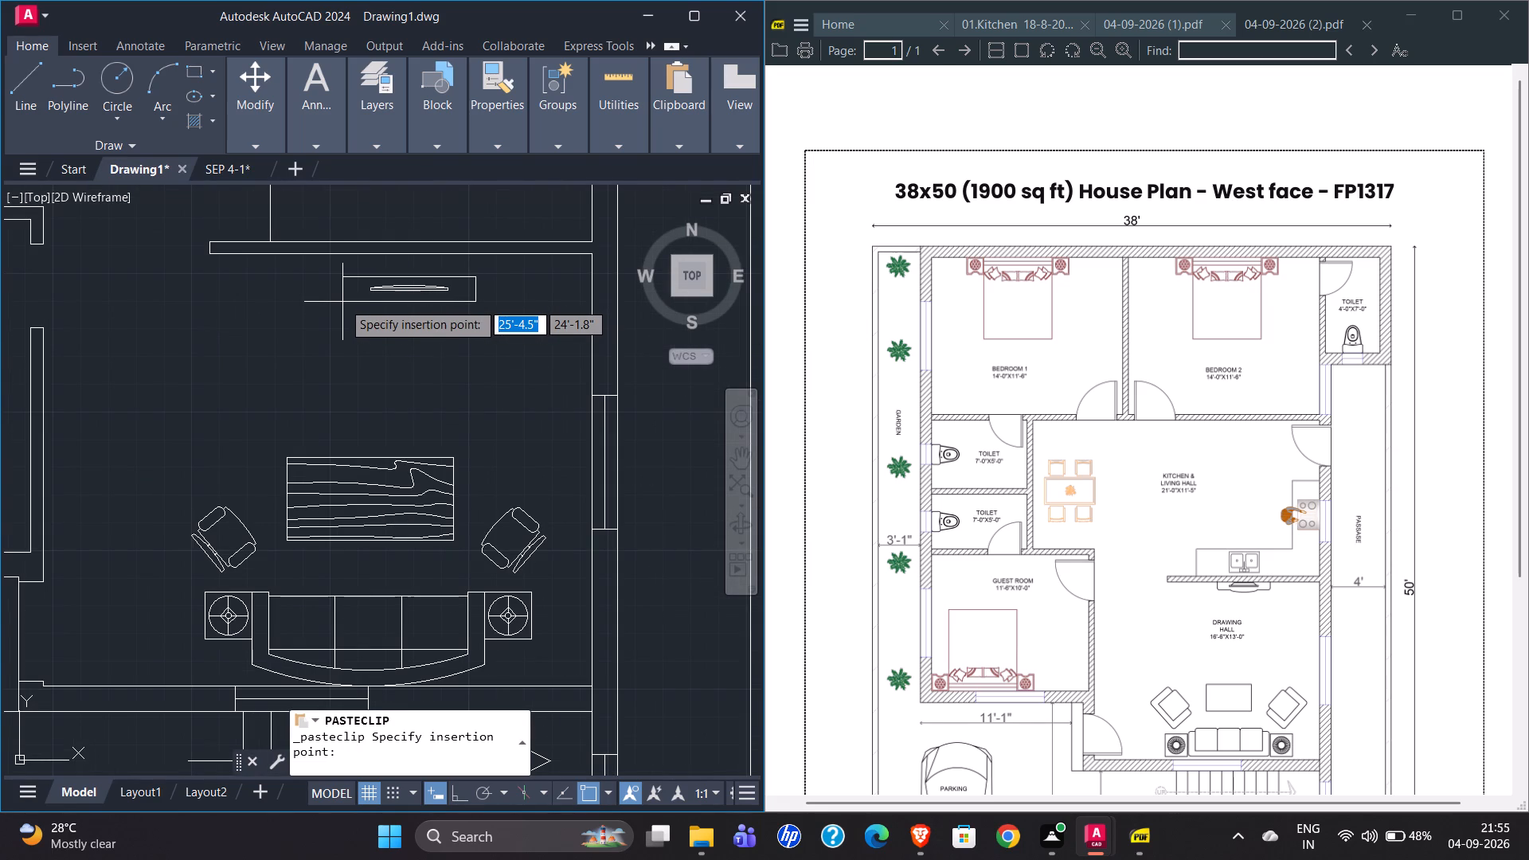
pyautogui.click(336, 315)
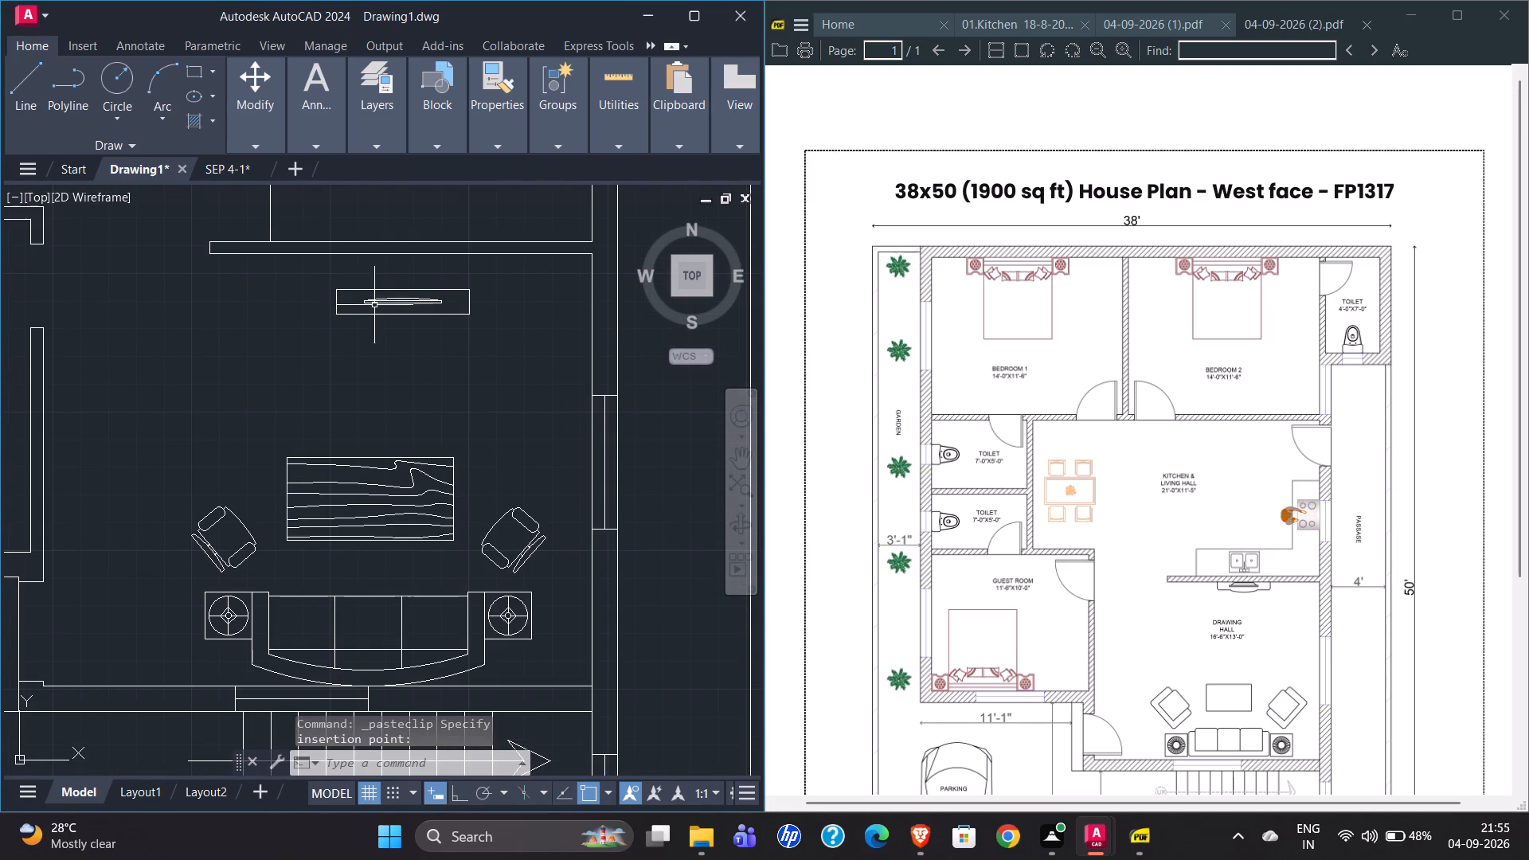
# Move the pasted TV unit up against the partition wall between the kitchen and the drawing hall, opposite the sofa.
pyautogui.click(315, 277)
pyautogui.click(494, 362)
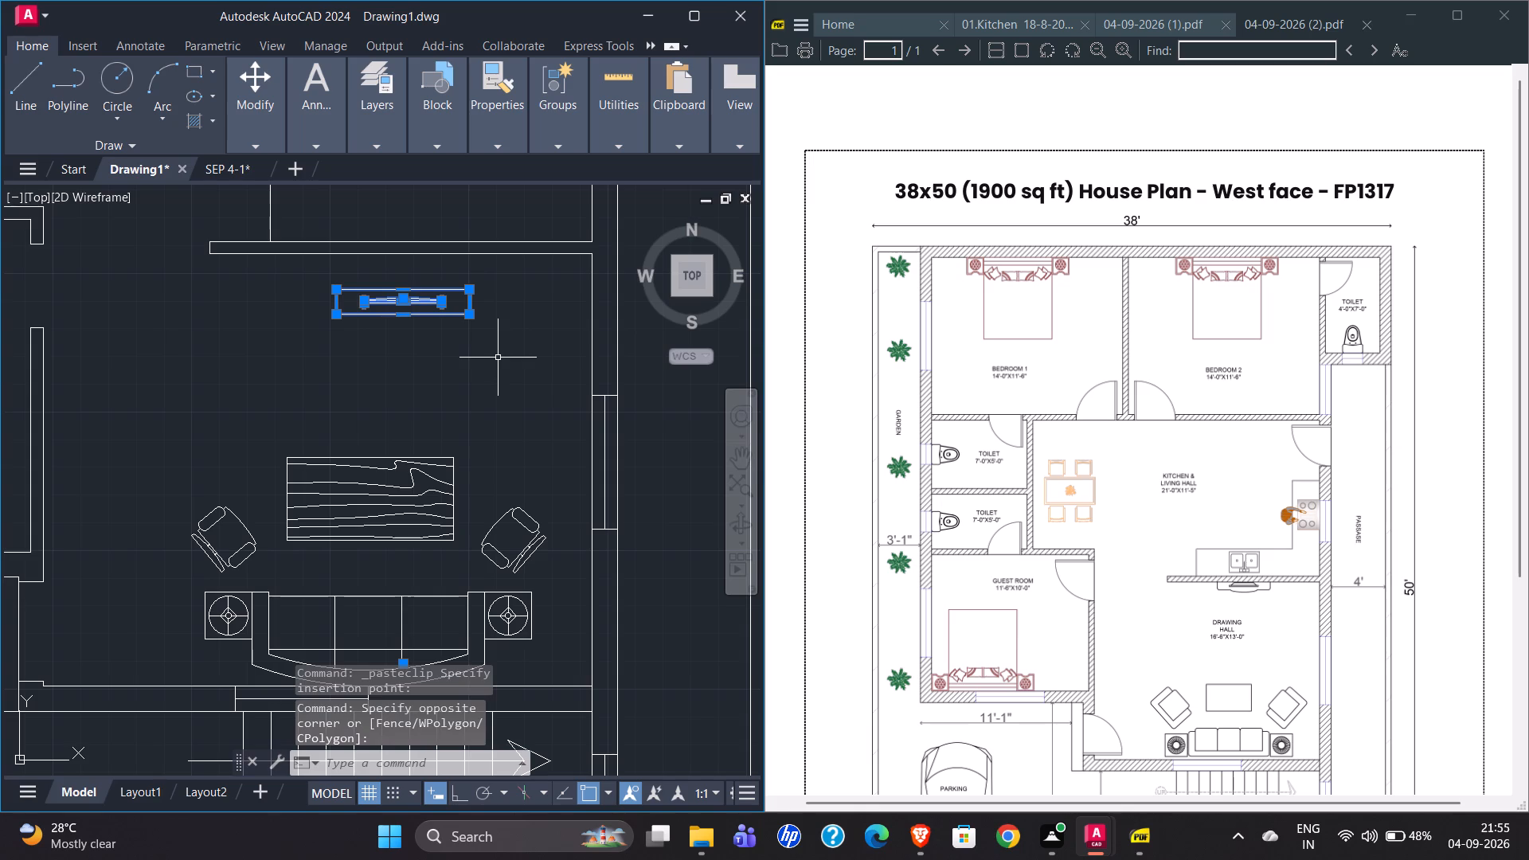
pyautogui.press('m')
pyautogui.press('Return')
pyautogui.scroll(2, 323, 281)
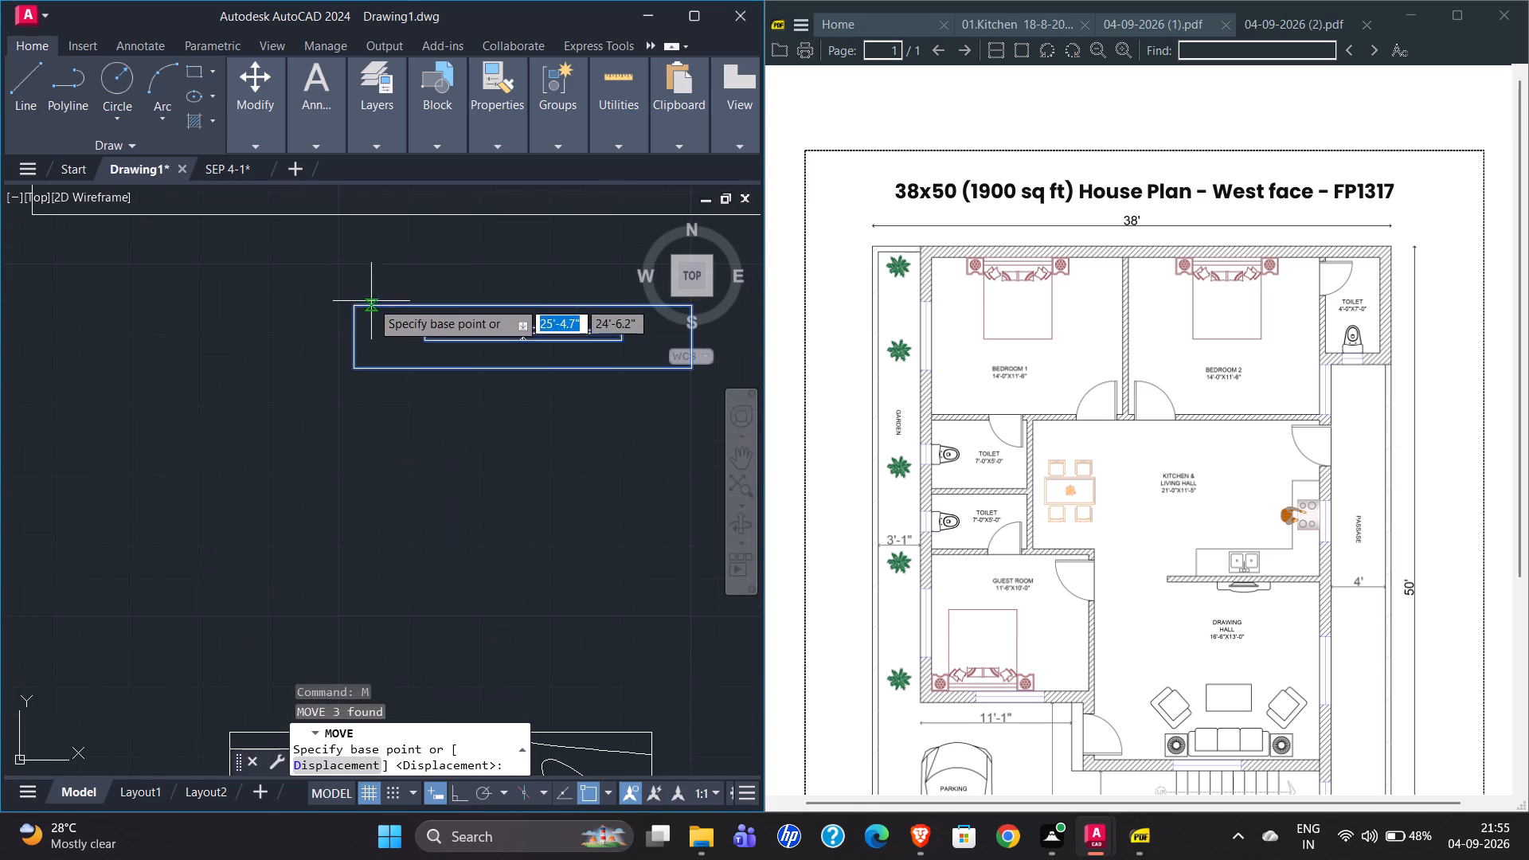
pyautogui.click(358, 306)
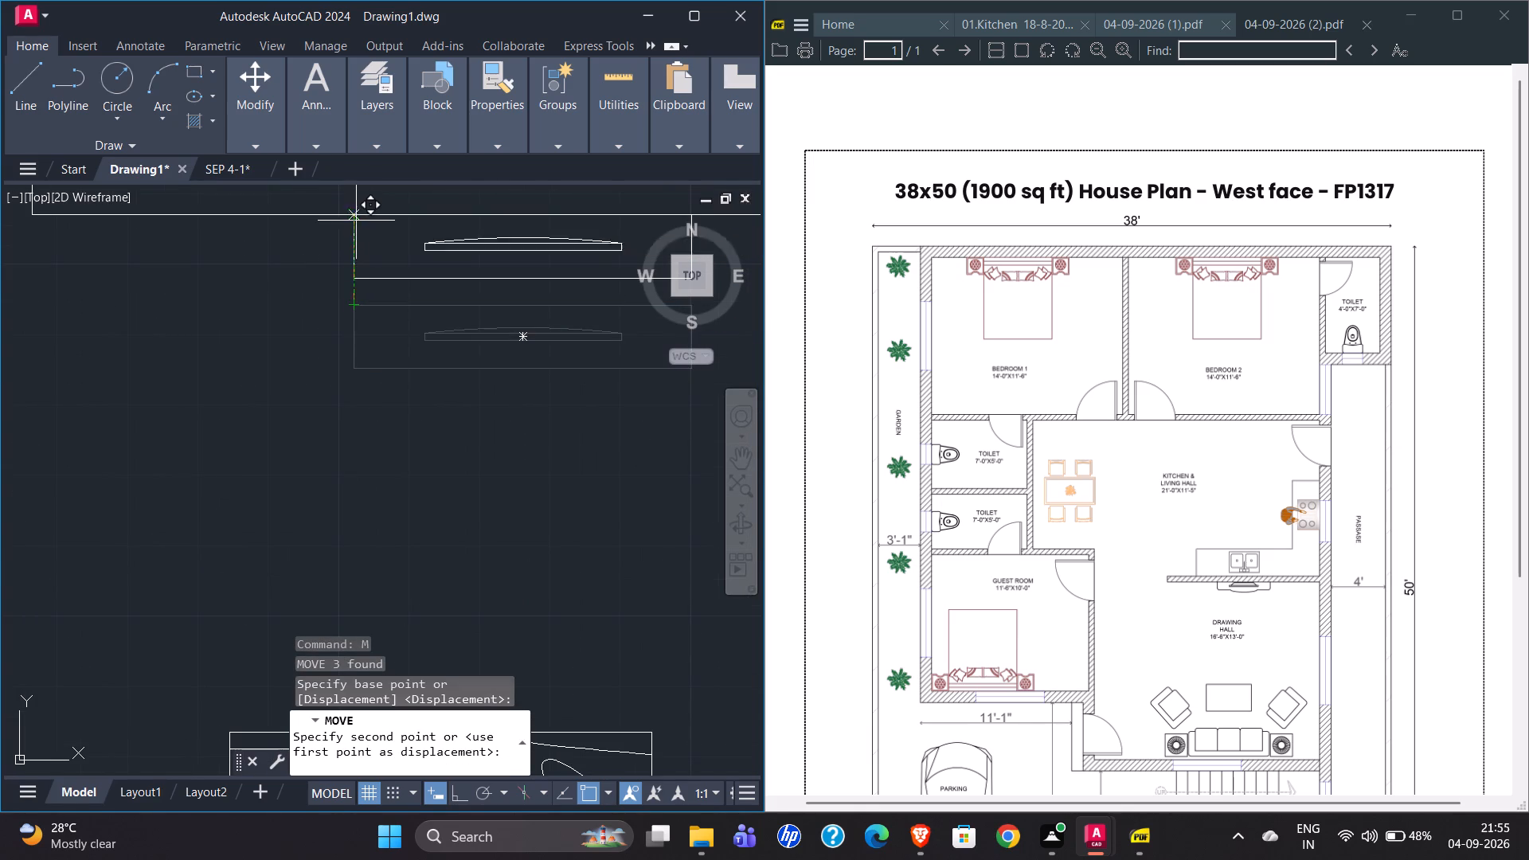
pyautogui.scroll(-2, 357, 219)
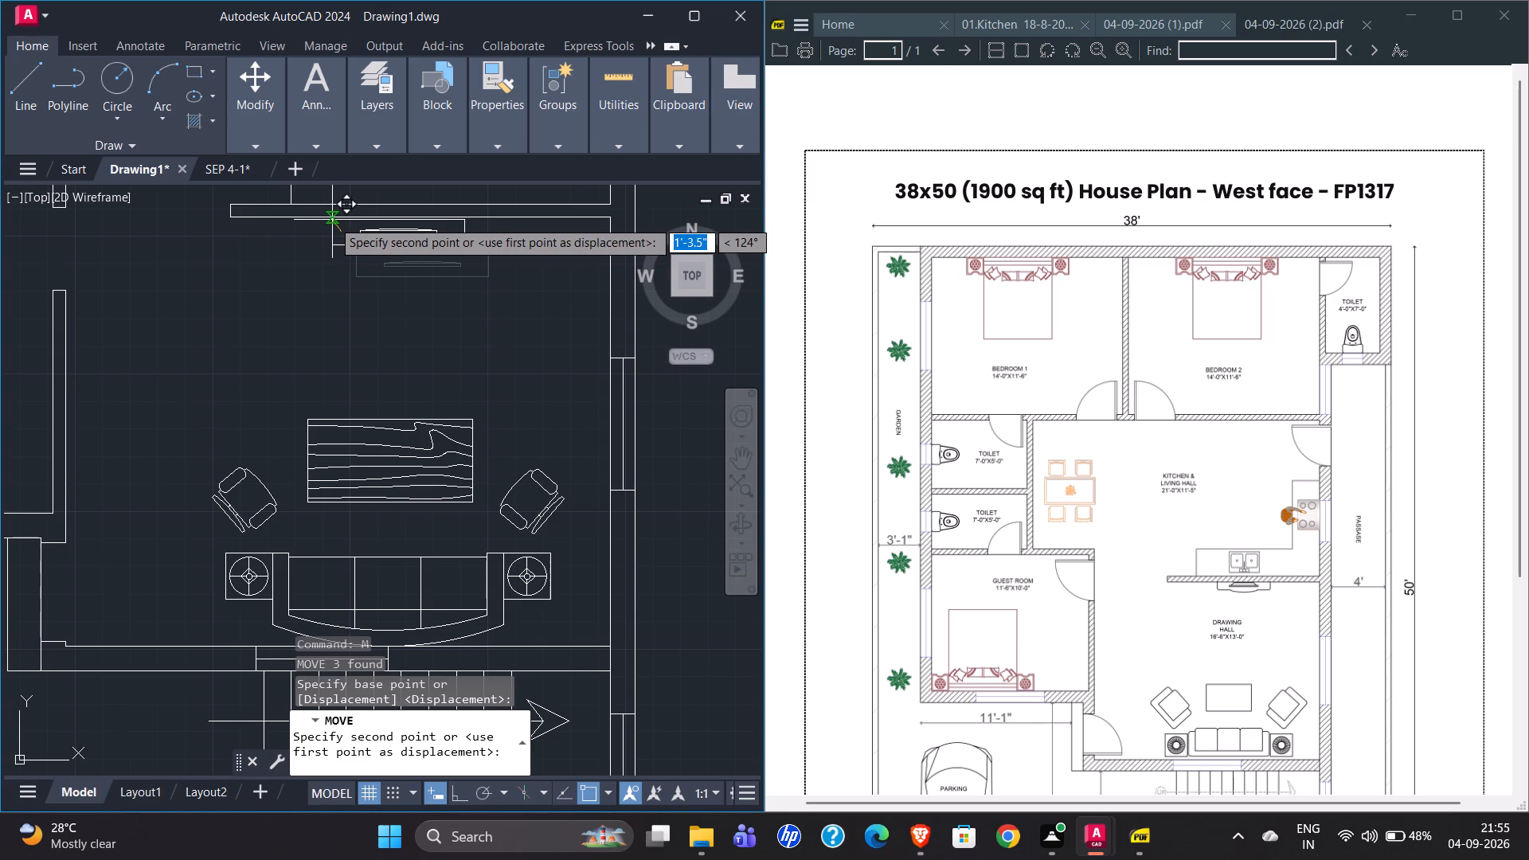
pyautogui.click(332, 220)
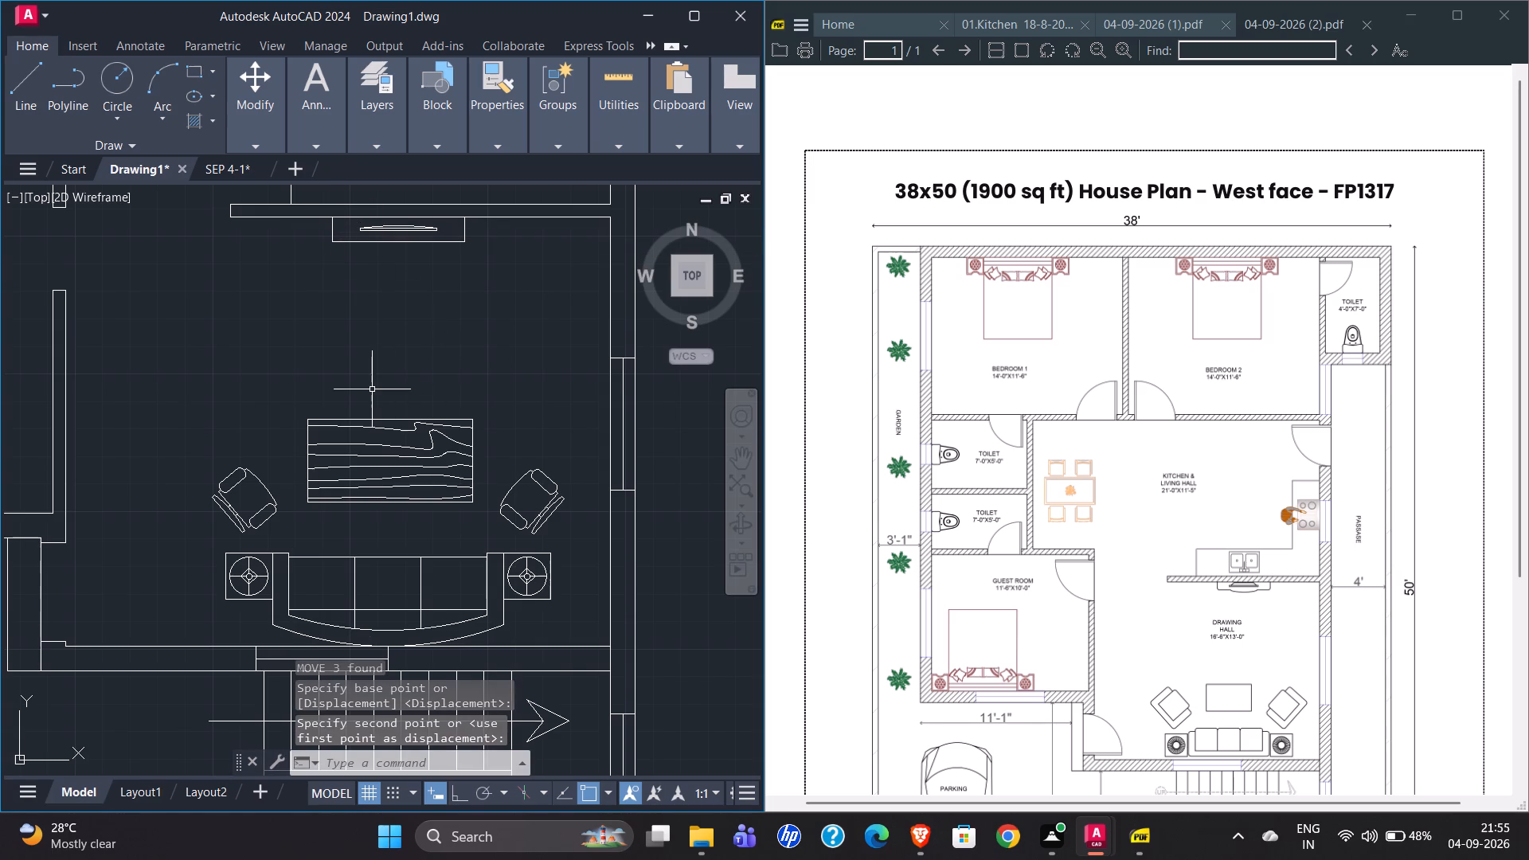
# Rotate the loose sink outside the plan to 270° about its upper corner using MOCORO with Ortho on.
pyautogui.scroll(-2, 392, 402)
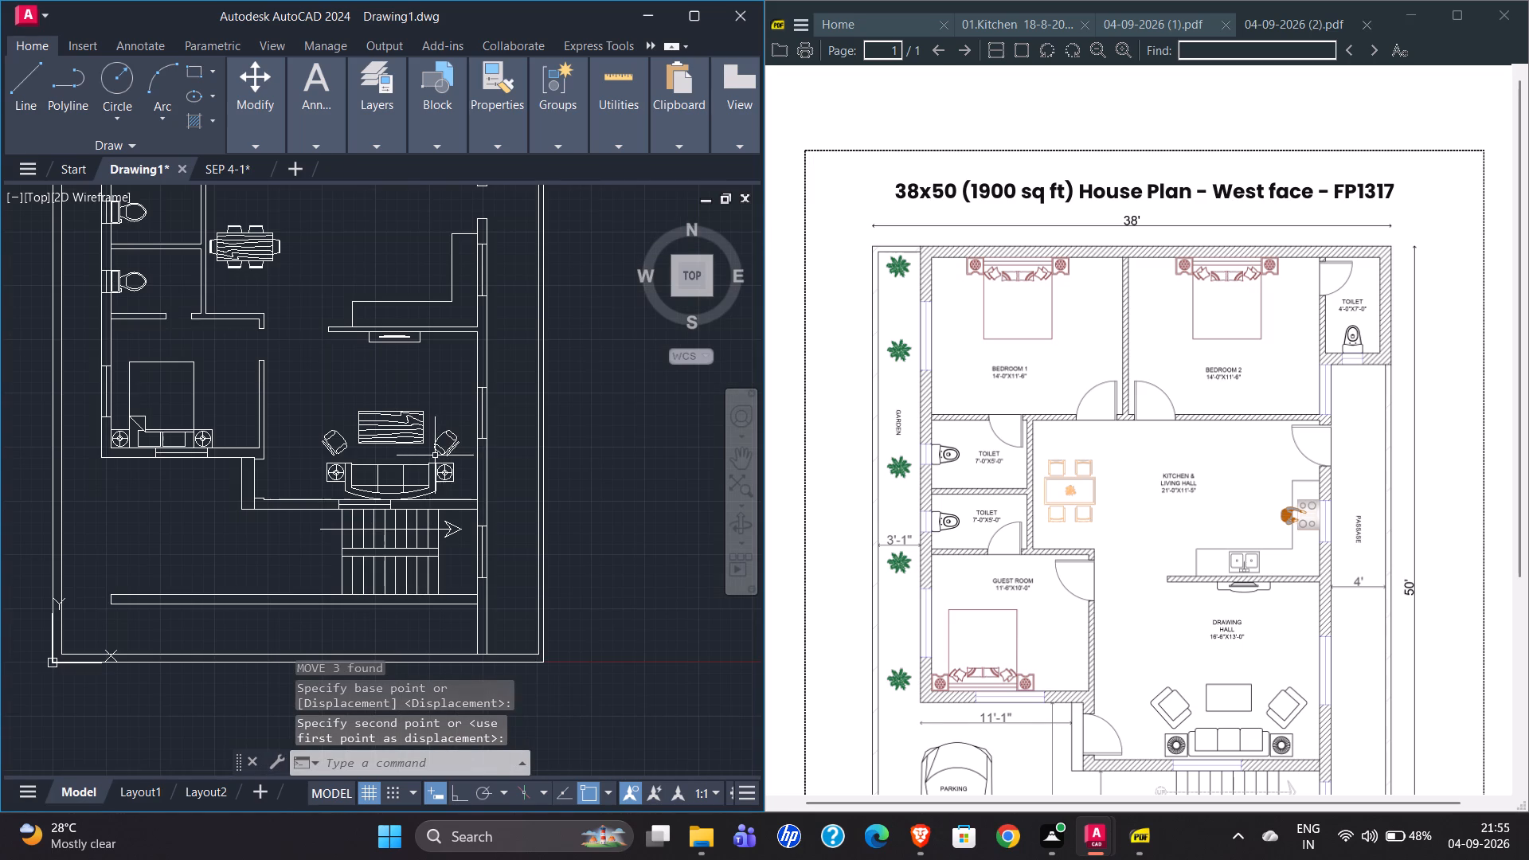
pyautogui.scroll(-1, 322, 544)
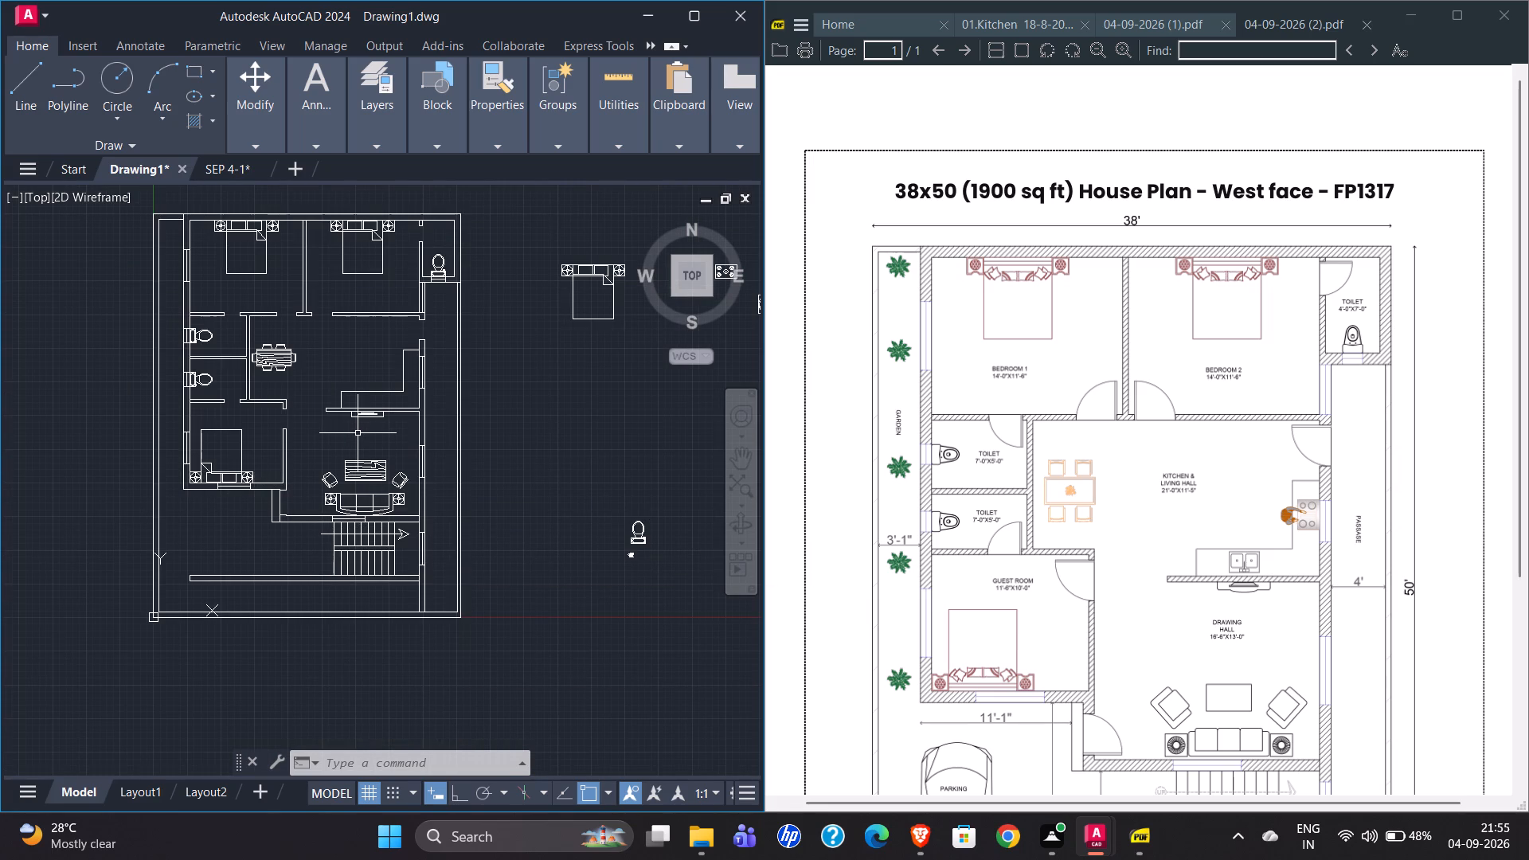
pyautogui.scroll(-1, 224, 481)
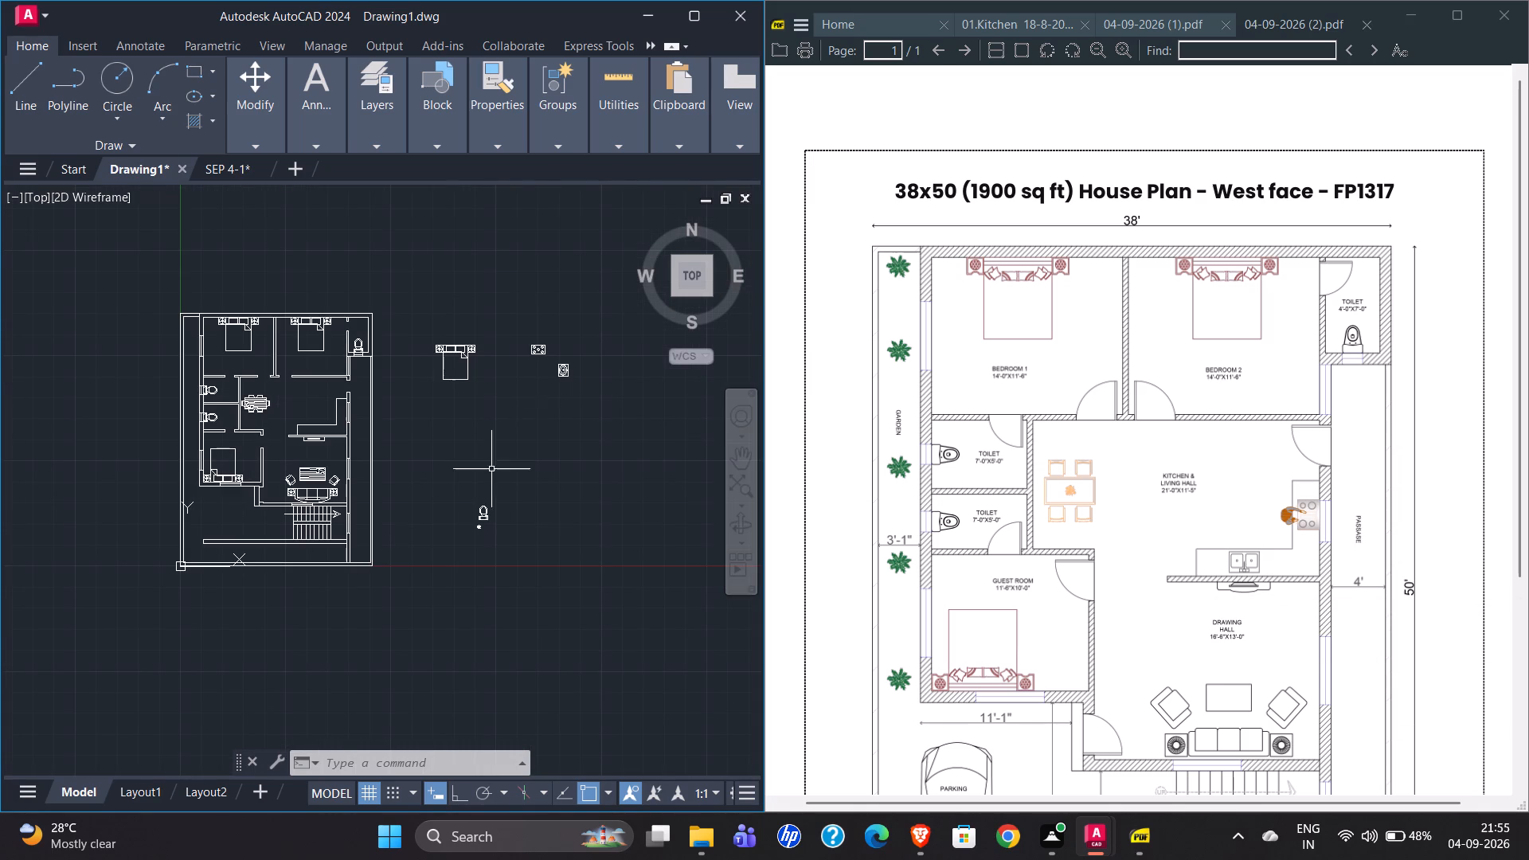
pyautogui.scroll(5, 545, 353)
pyautogui.scroll(-2, 483, 373)
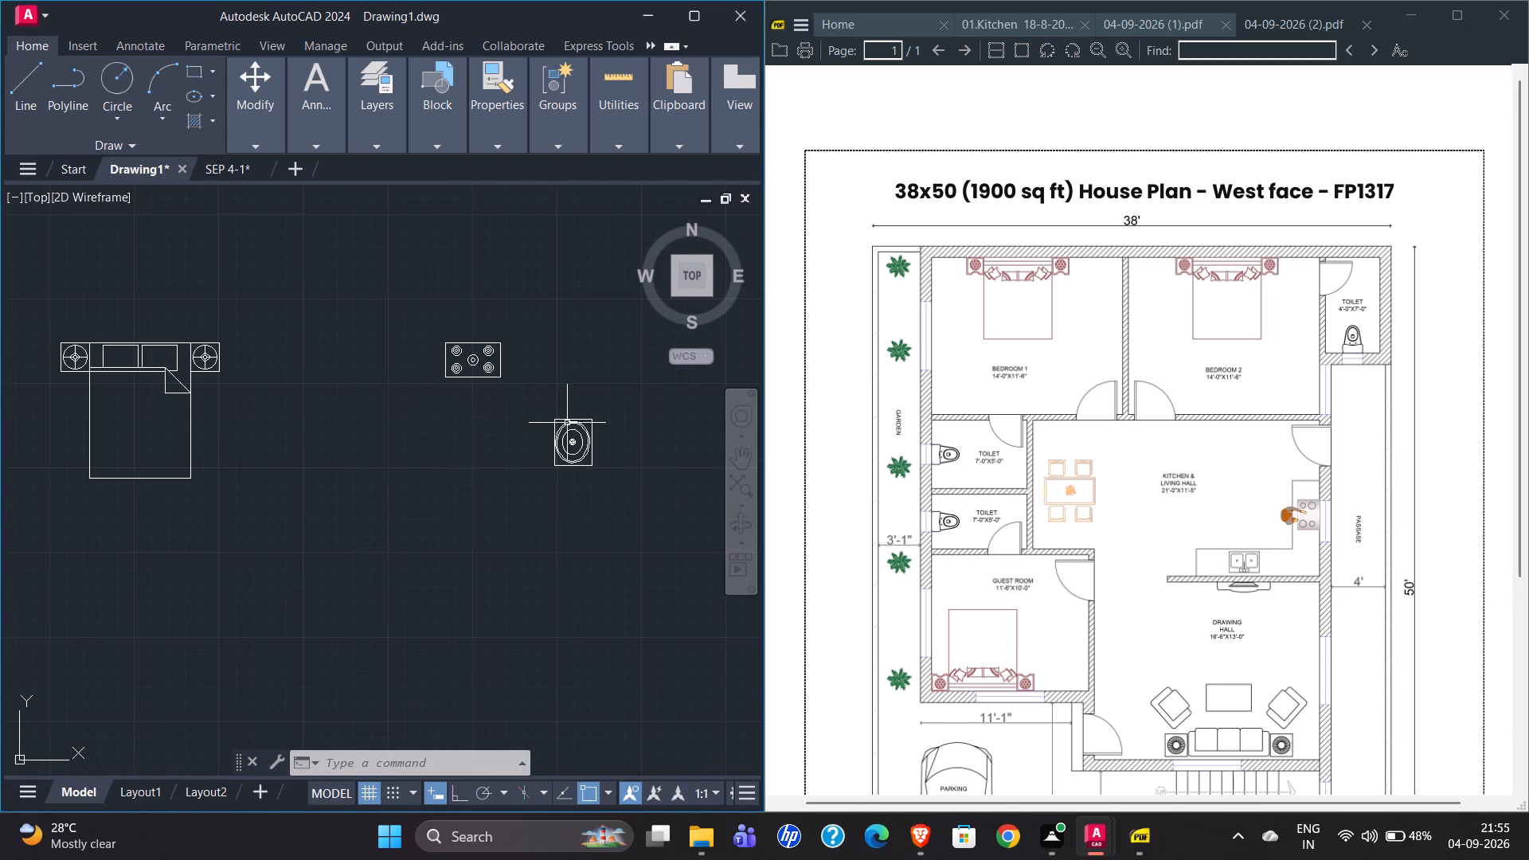
pyautogui.scroll(2, 567, 422)
pyautogui.click(522, 390)
pyautogui.click(683, 574)
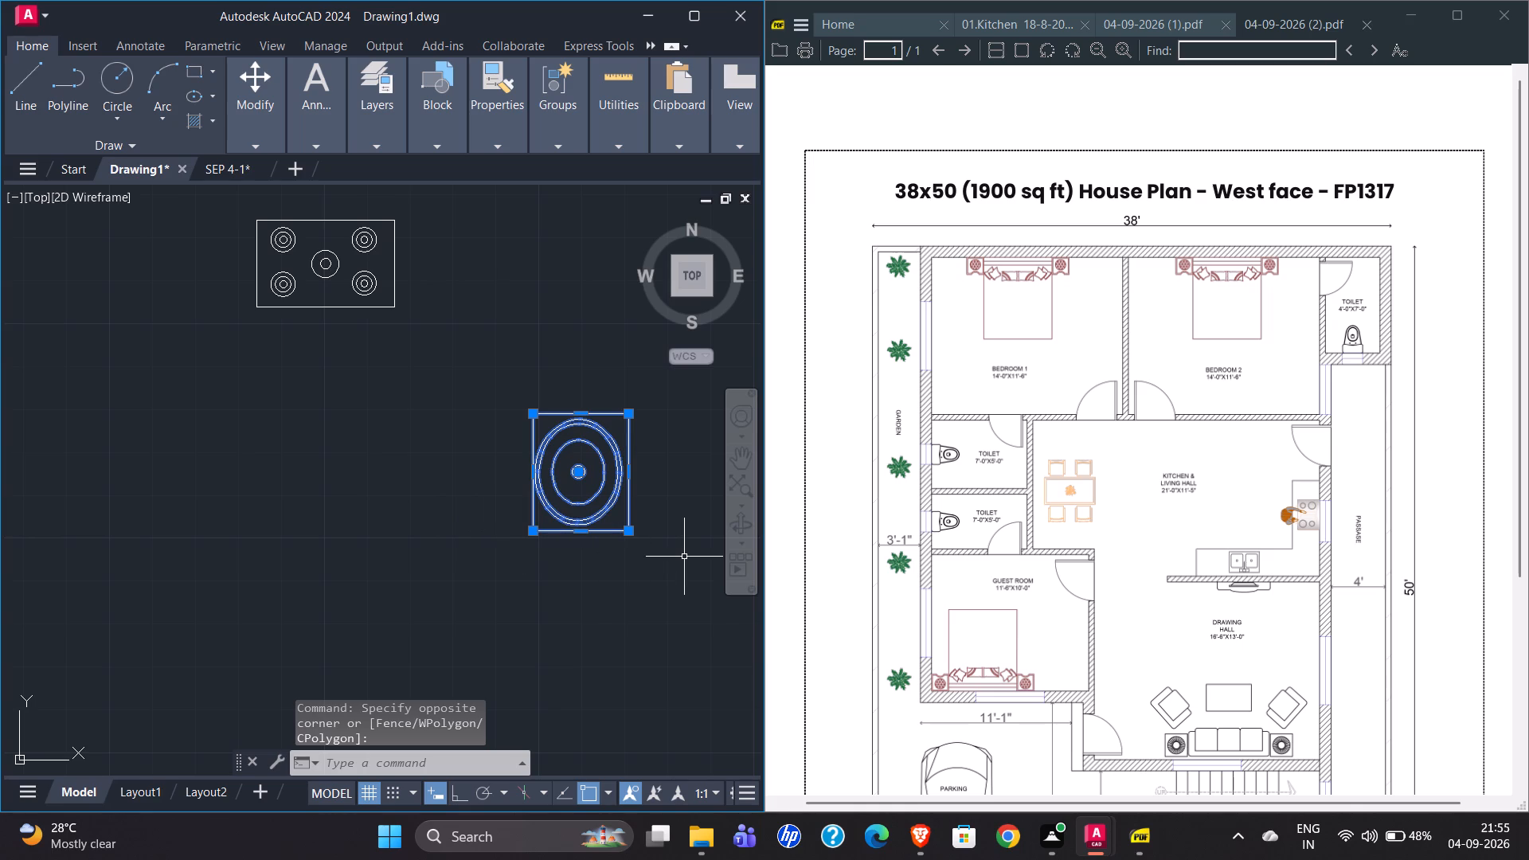
pyautogui.press('r')
pyautogui.press('Return')
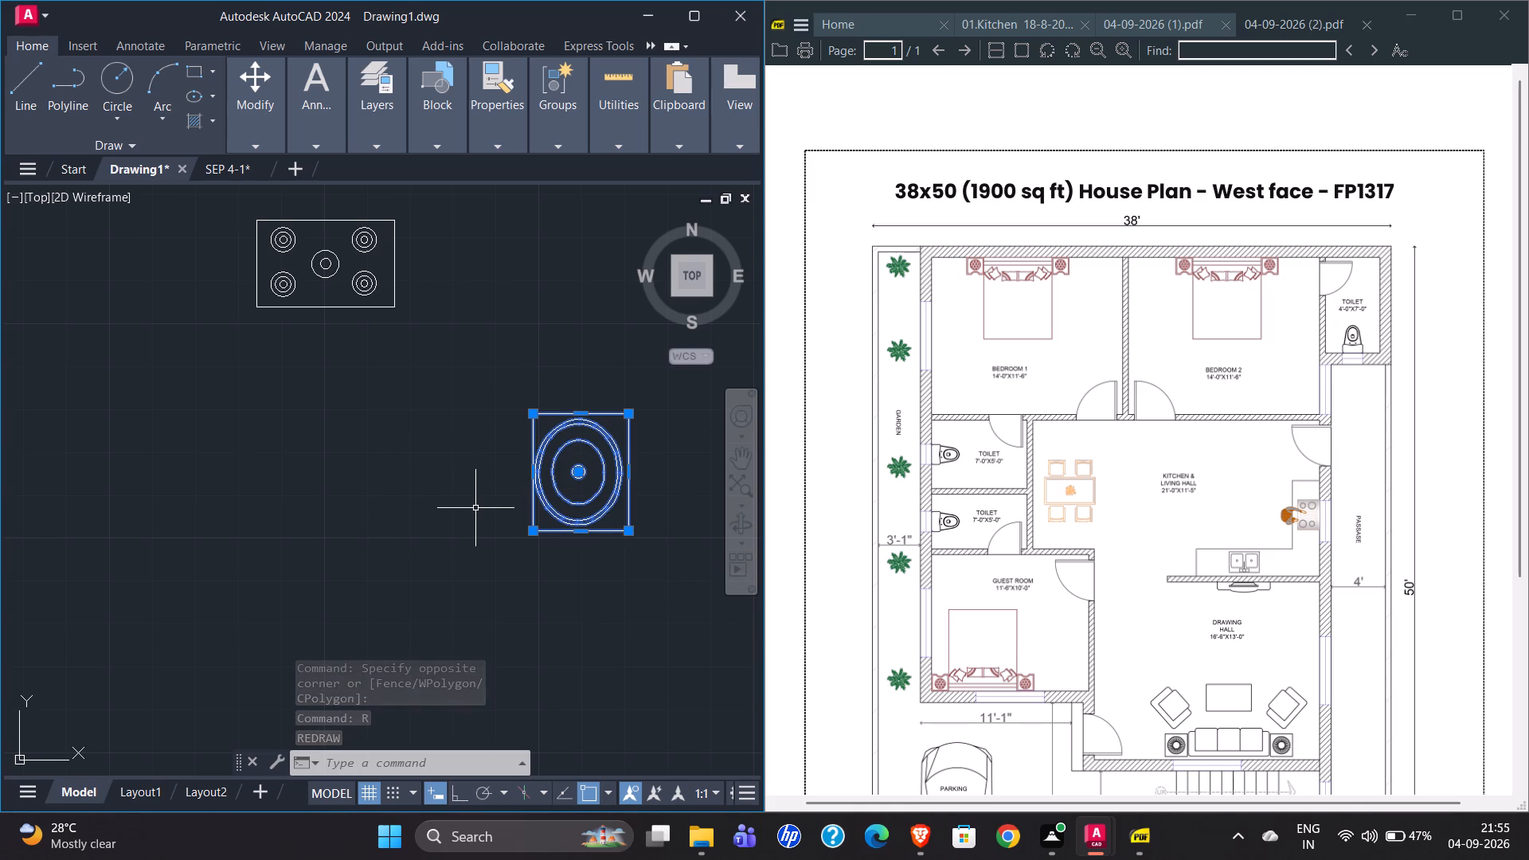
pyautogui.write('MO')
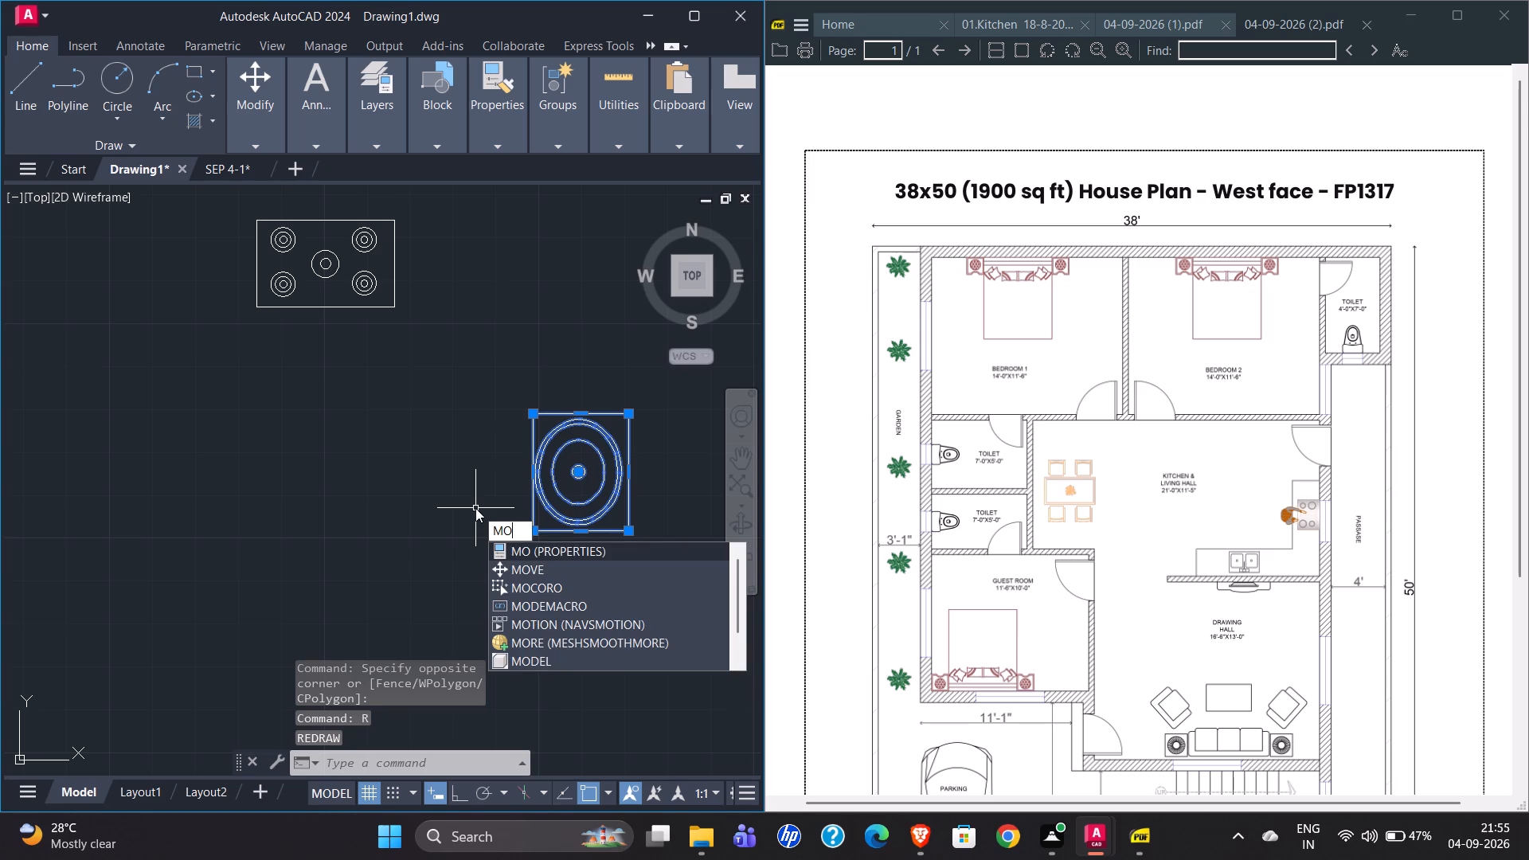
pyautogui.click(546, 591)
pyautogui.click(528, 412)
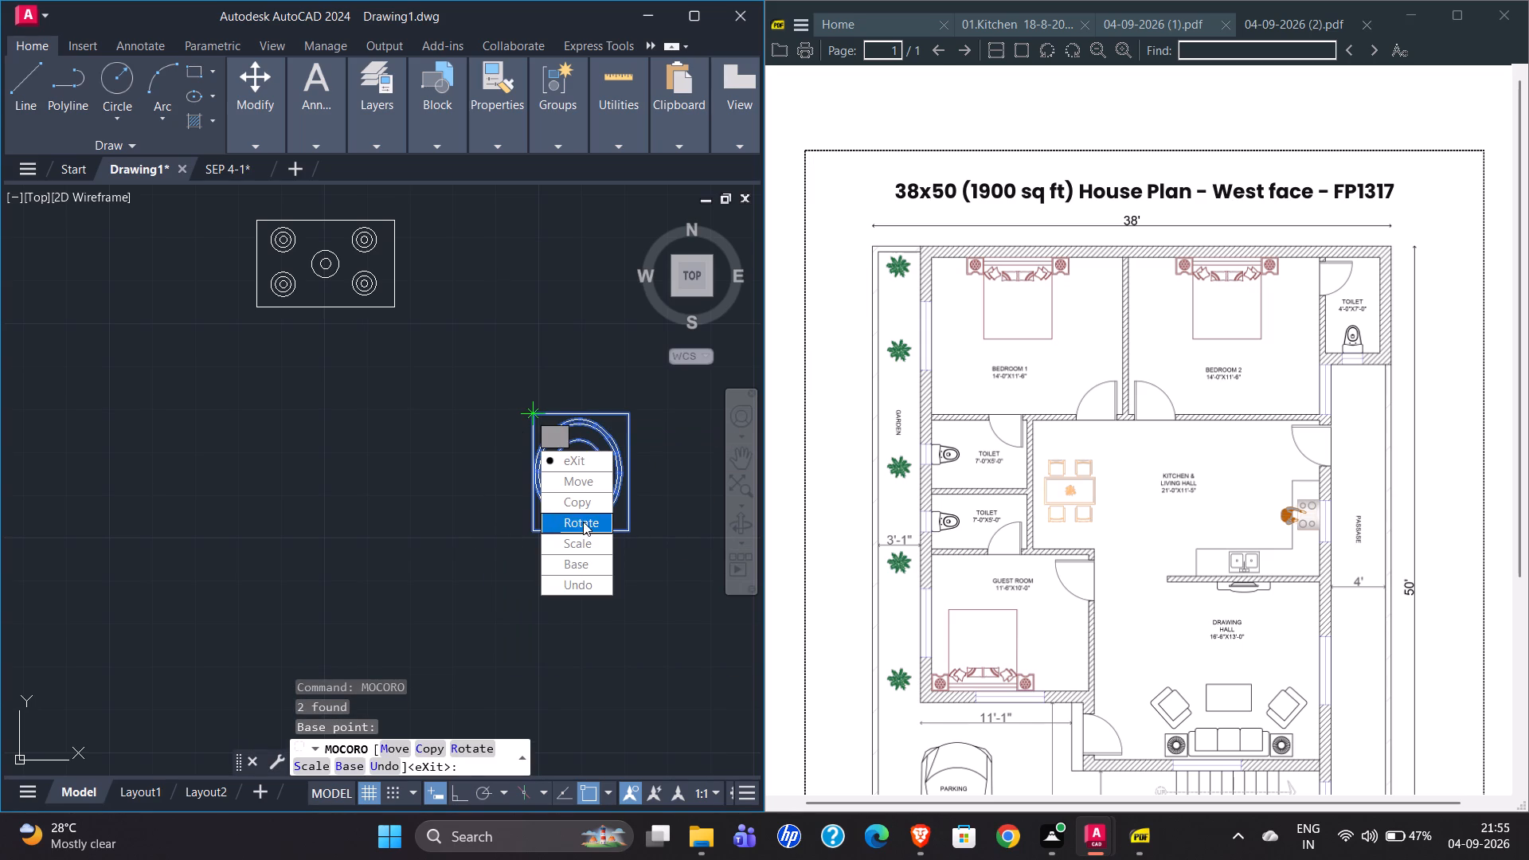
pyautogui.moveTo(583, 522); pyautogui.dragTo(528, 412)
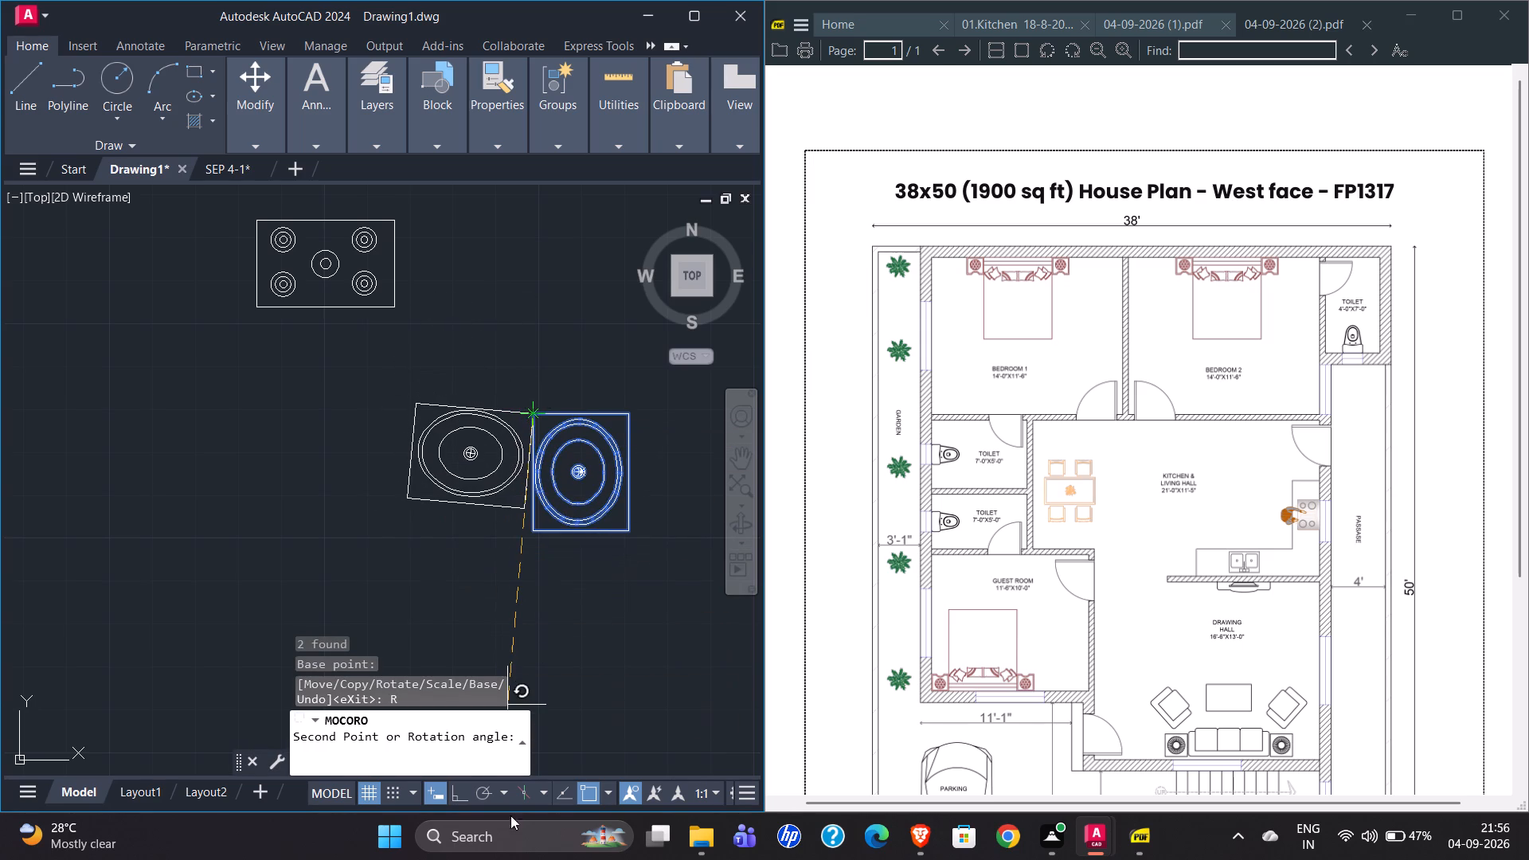
pyautogui.click(465, 793)
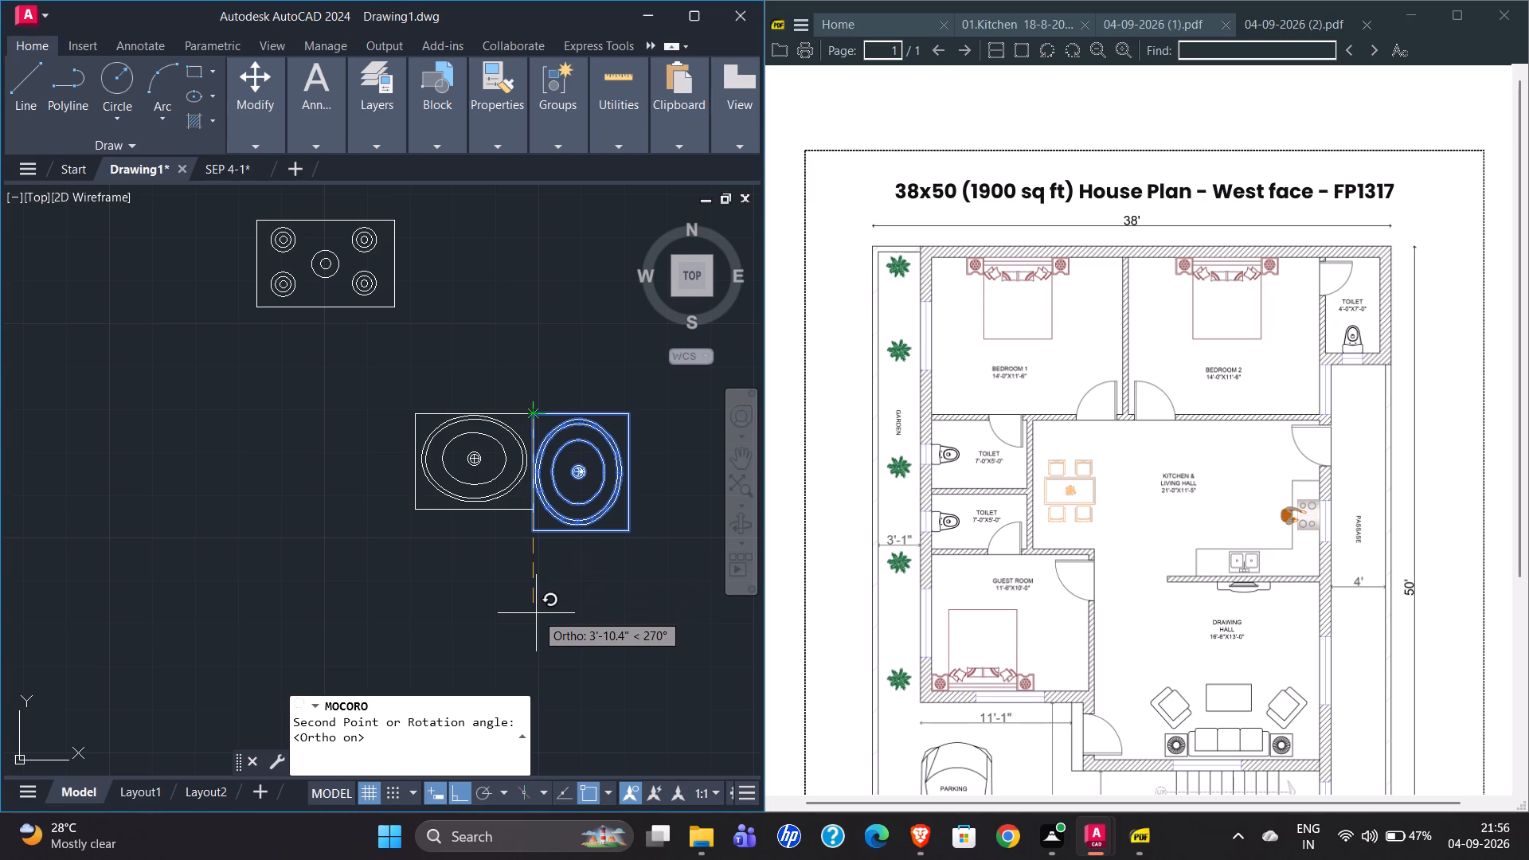
pyautogui.click(536, 613)
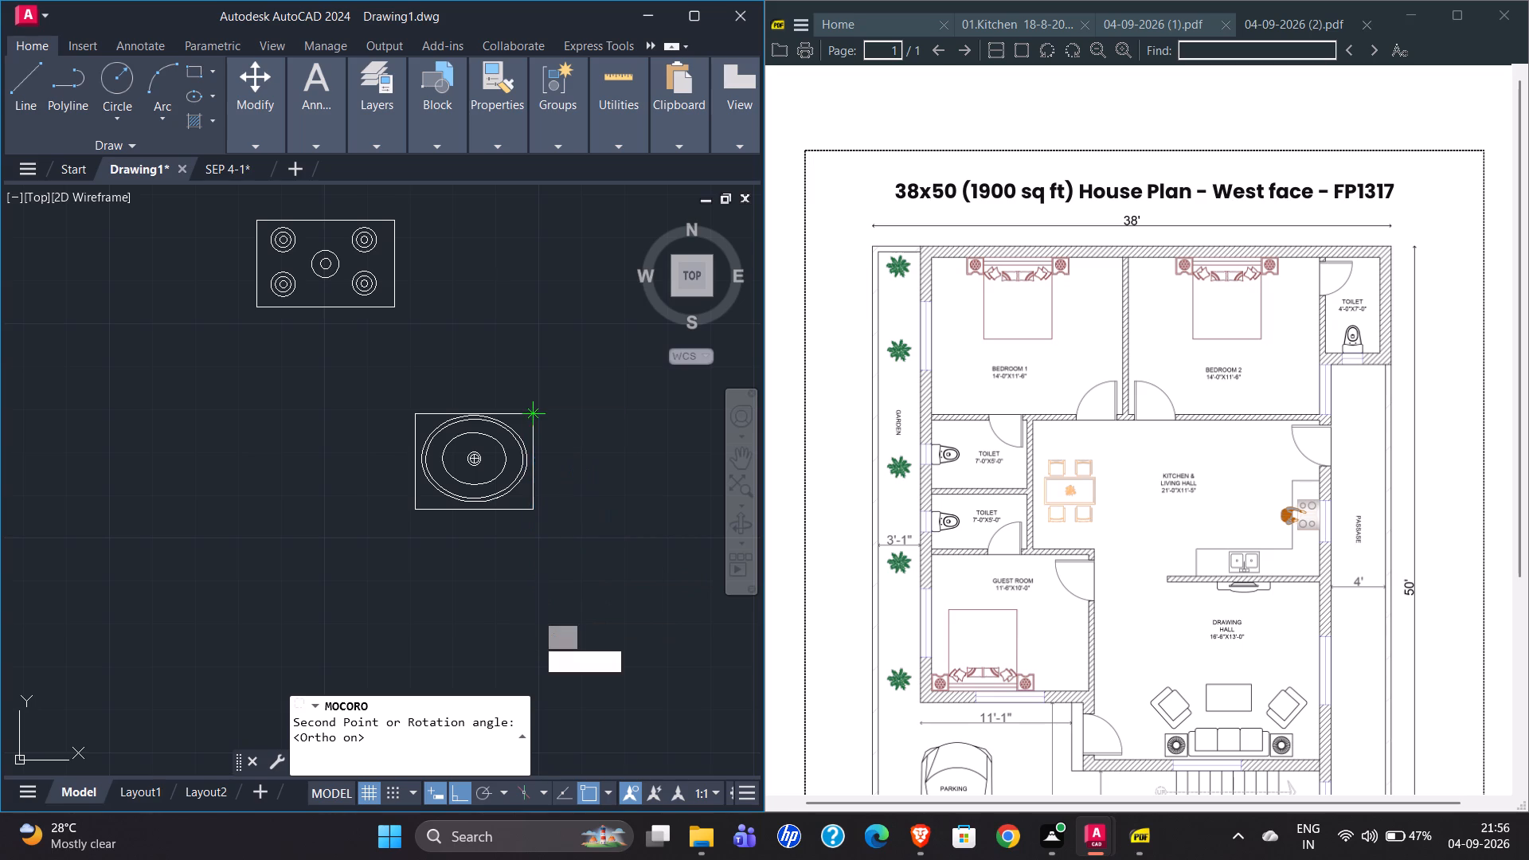
# Move the rotated sink by its lower-left corner onto the kitchen counter above the TV unit, with Ortho off.
pyautogui.moveTo(581, 768); pyautogui.dragTo(536, 613)
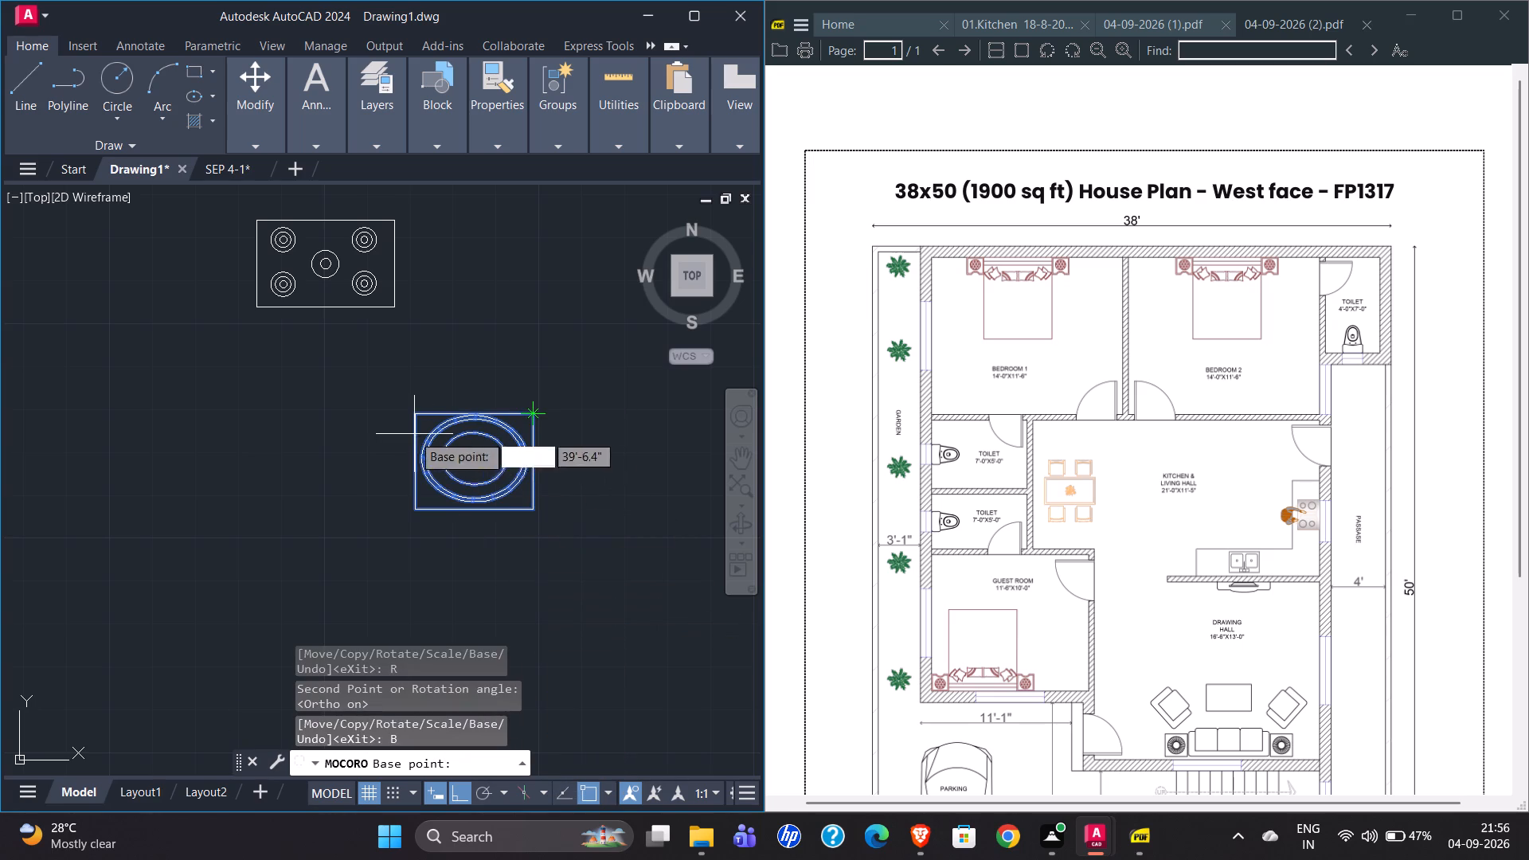
pyautogui.click(415, 509)
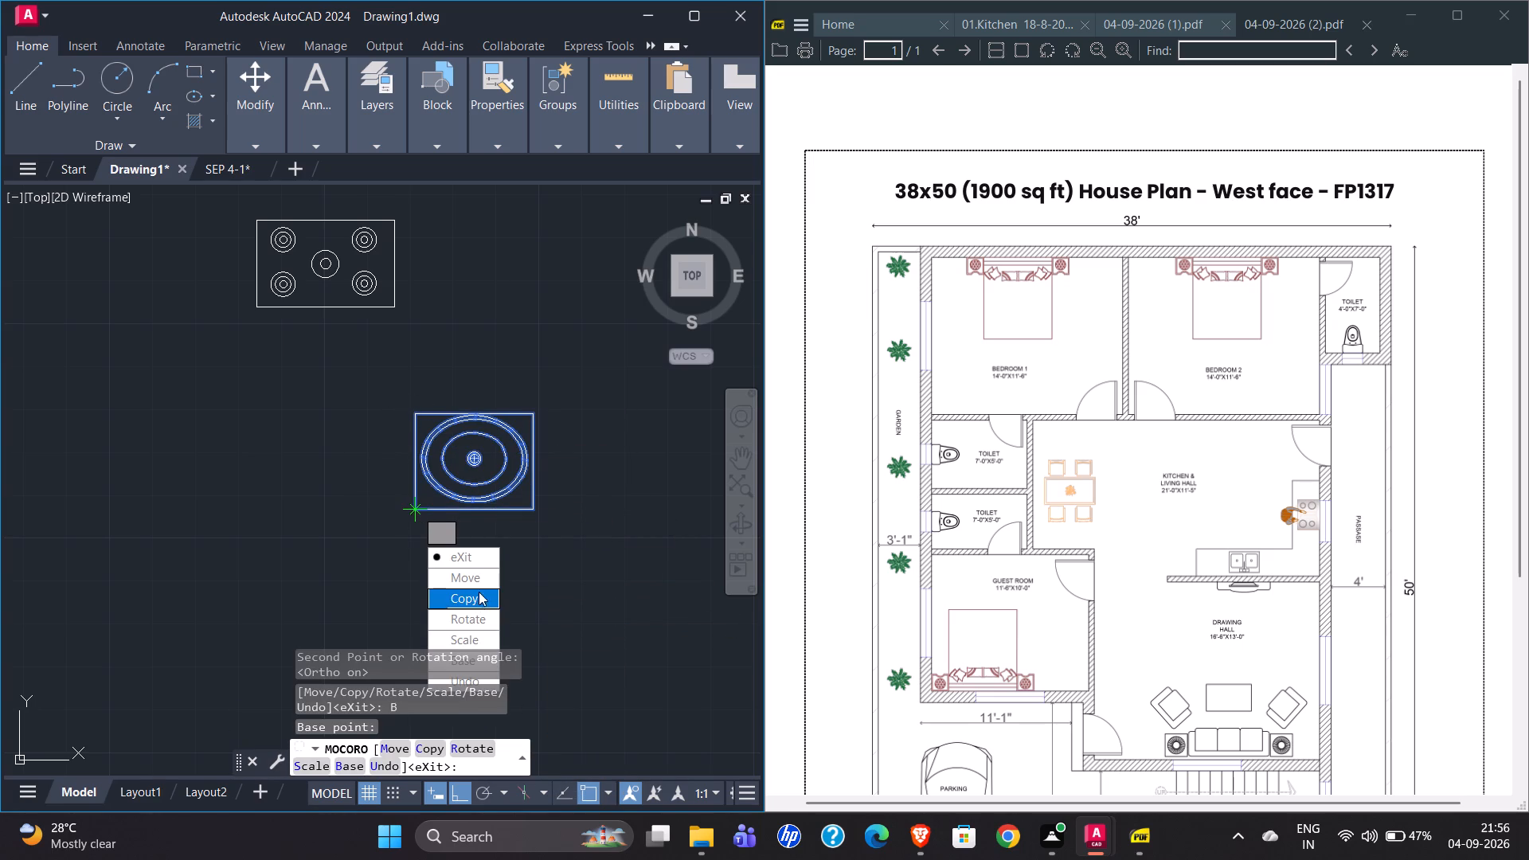
pyautogui.moveTo(479, 582); pyautogui.dragTo(415, 509)
pyautogui.scroll(-5, 502, 435)
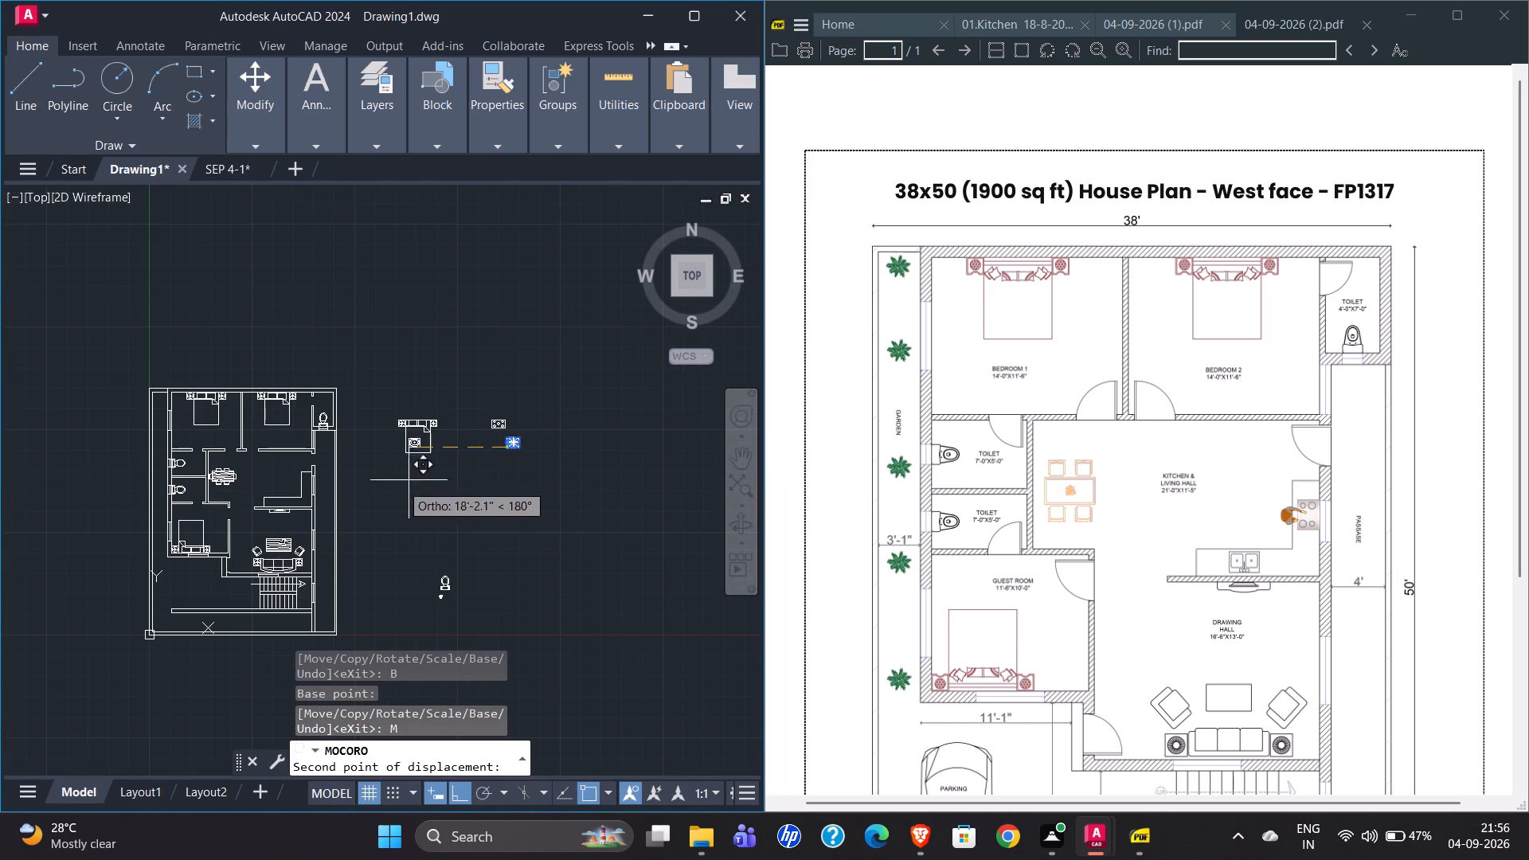
pyautogui.scroll(4, 264, 505)
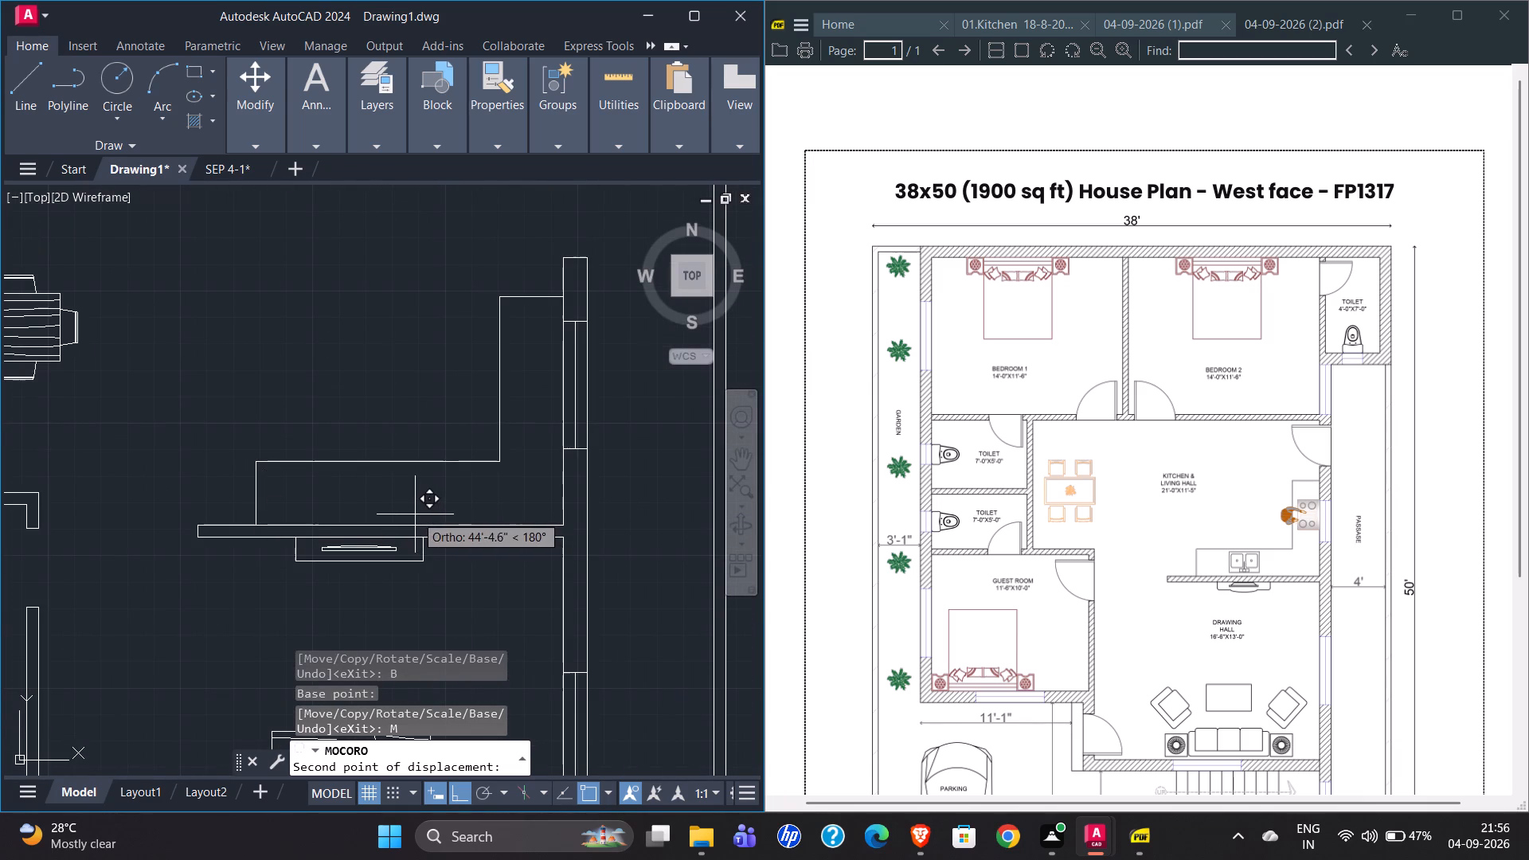
pyautogui.click(464, 797)
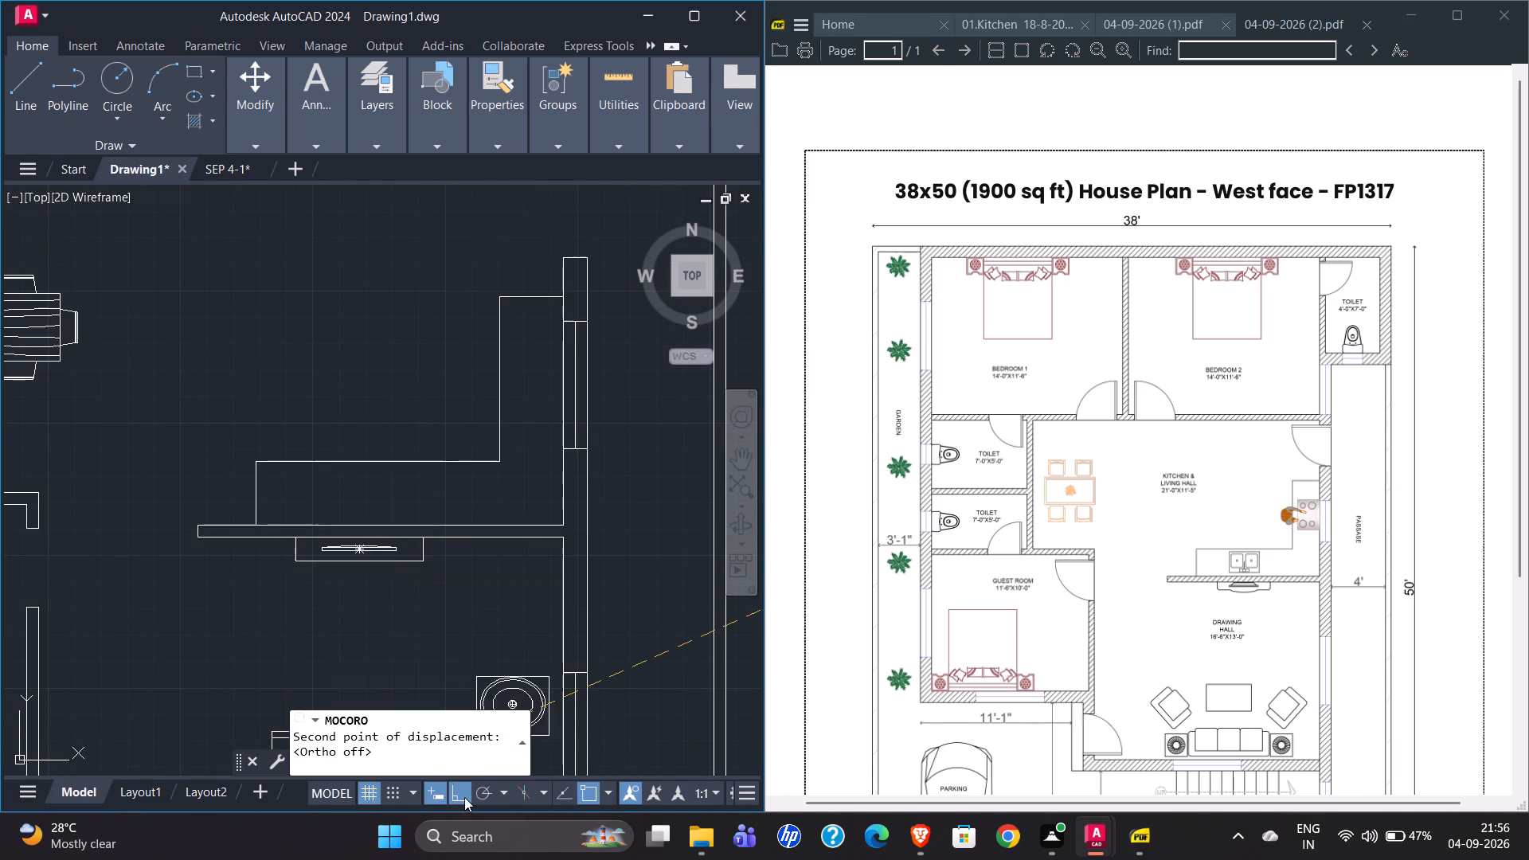
pyautogui.scroll(3, 328, 523)
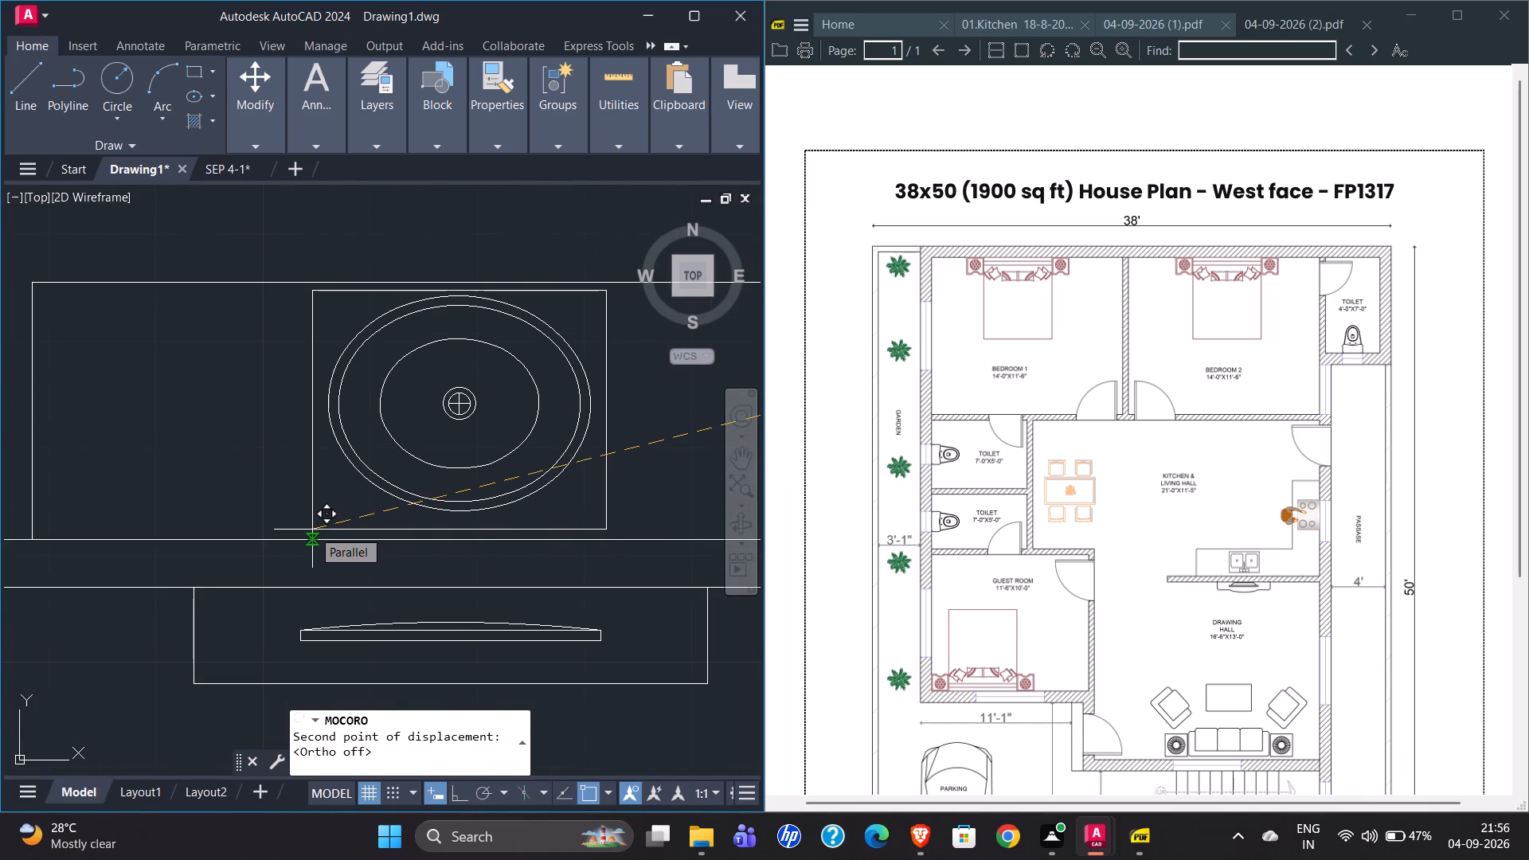
pyautogui.click(312, 530)
pyautogui.scroll(-2, 217, 567)
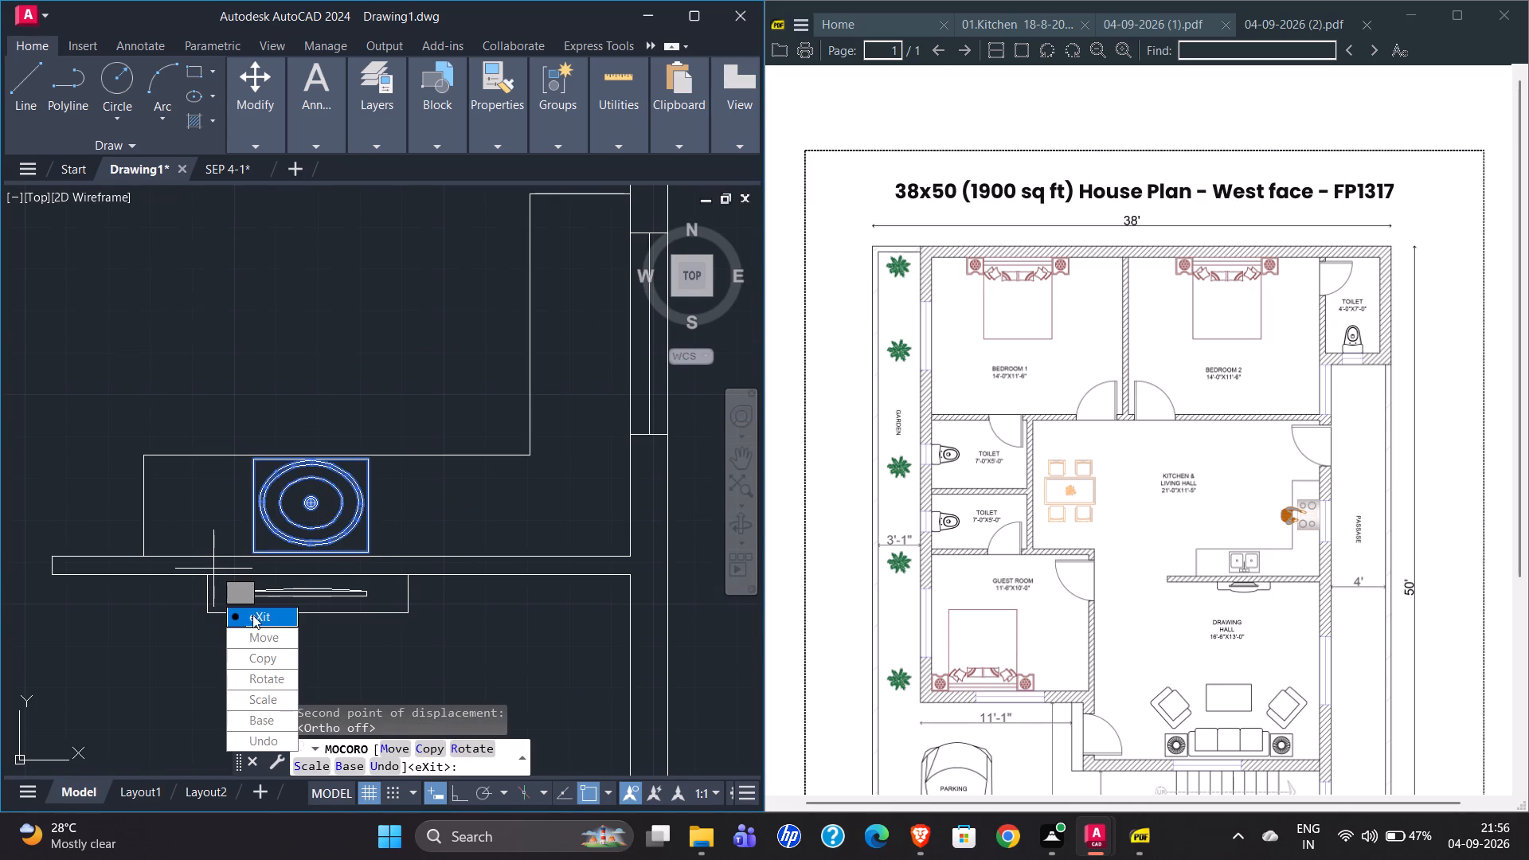
pyautogui.moveTo(252, 615); pyautogui.dragTo(312, 530)
# Rotate the loose stove outside the plan to 270° about its upper-right corner using MOCORO, so it stands upright.
pyautogui.scroll(-4, 111, 515)
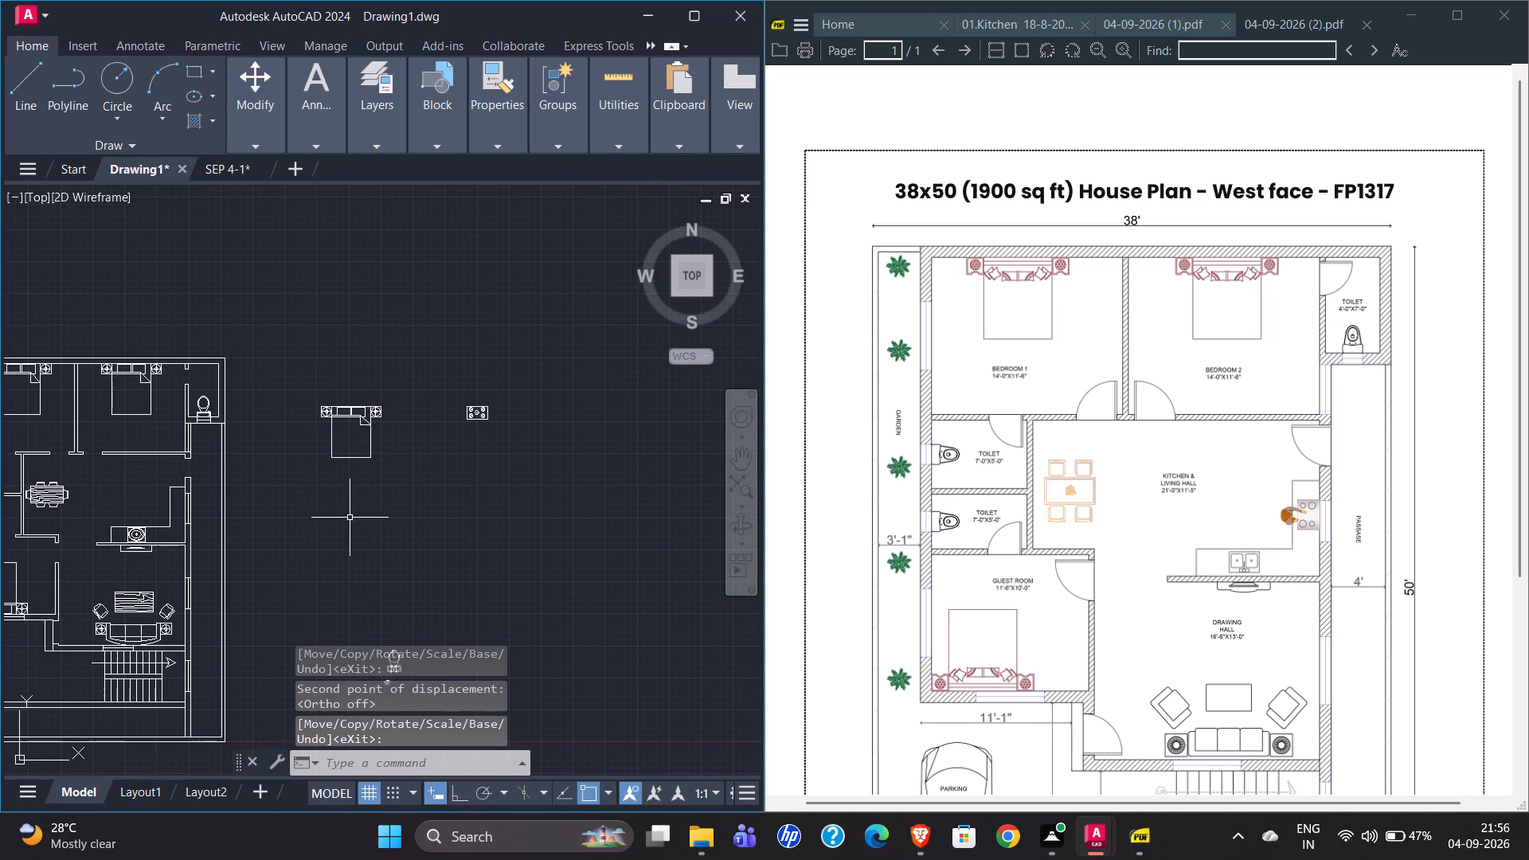
pyautogui.scroll(4, 517, 430)
pyautogui.scroll(-1, 373, 448)
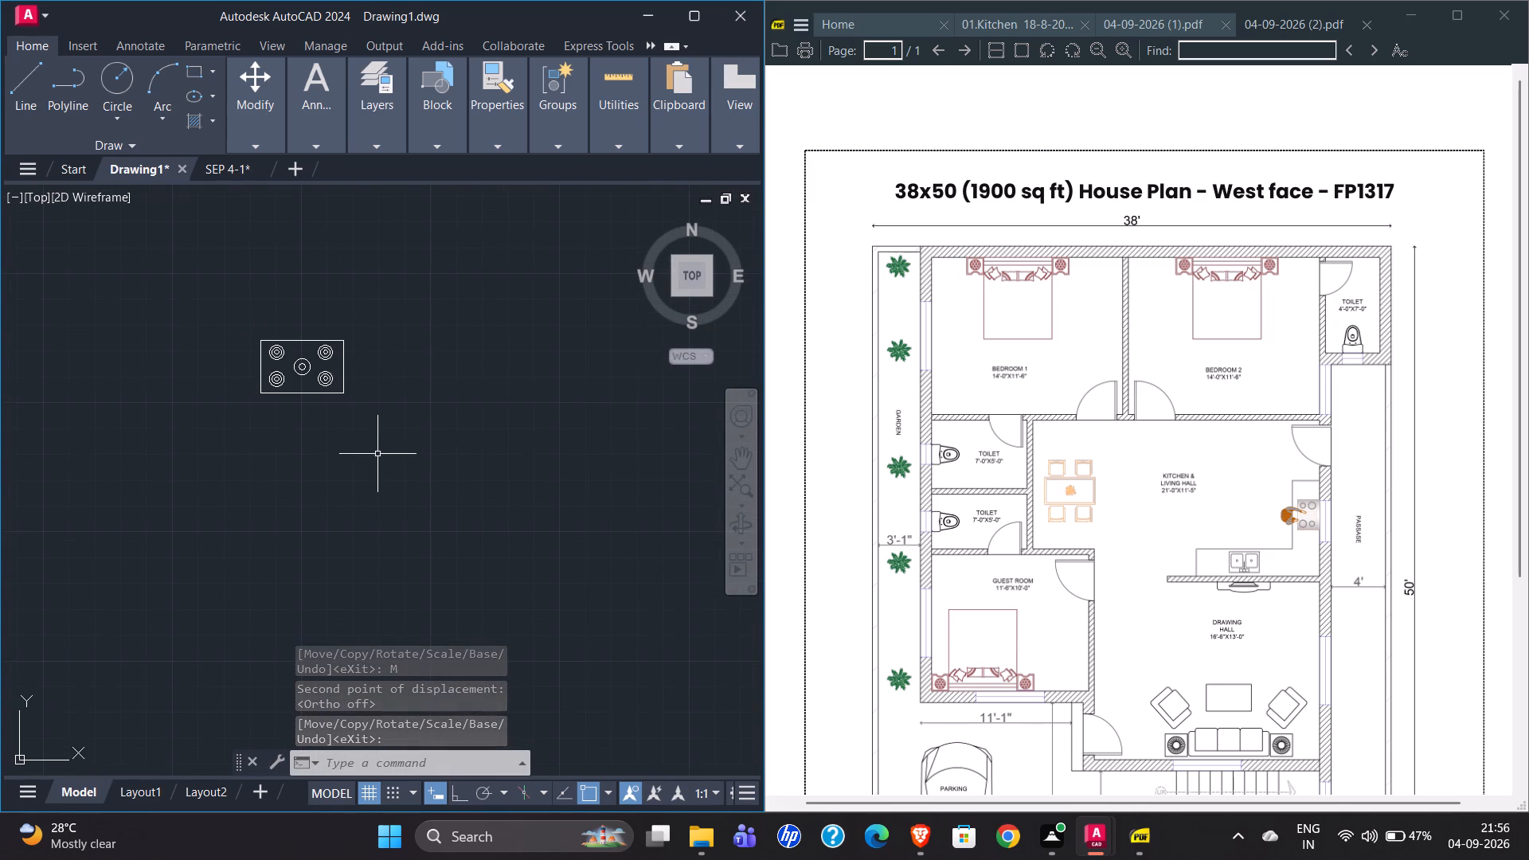
pyautogui.click(216, 311)
pyautogui.click(393, 454)
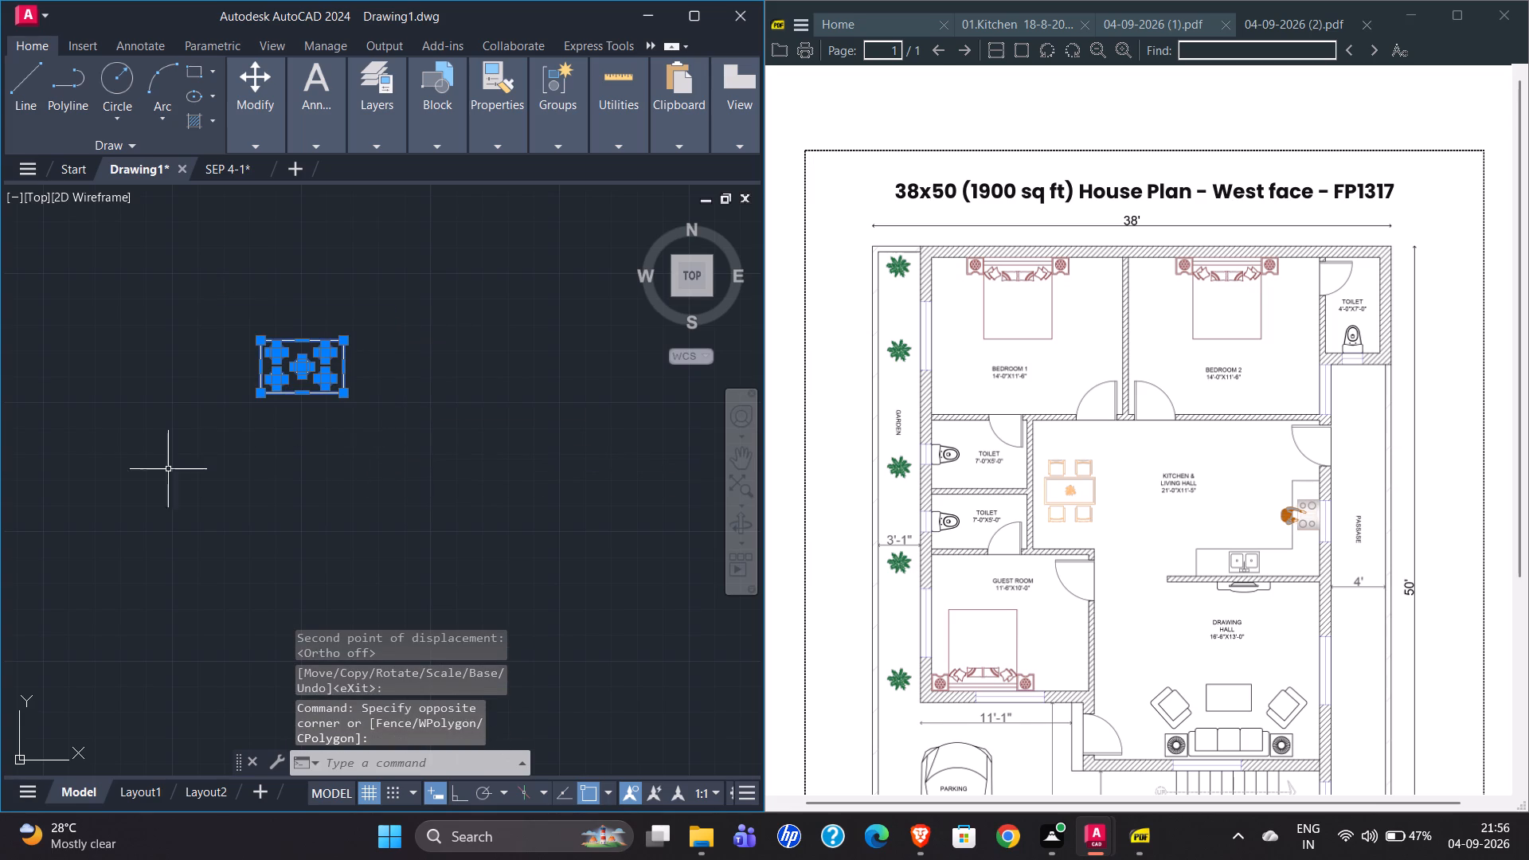
pyautogui.write('MO')
pyautogui.click(433, 552)
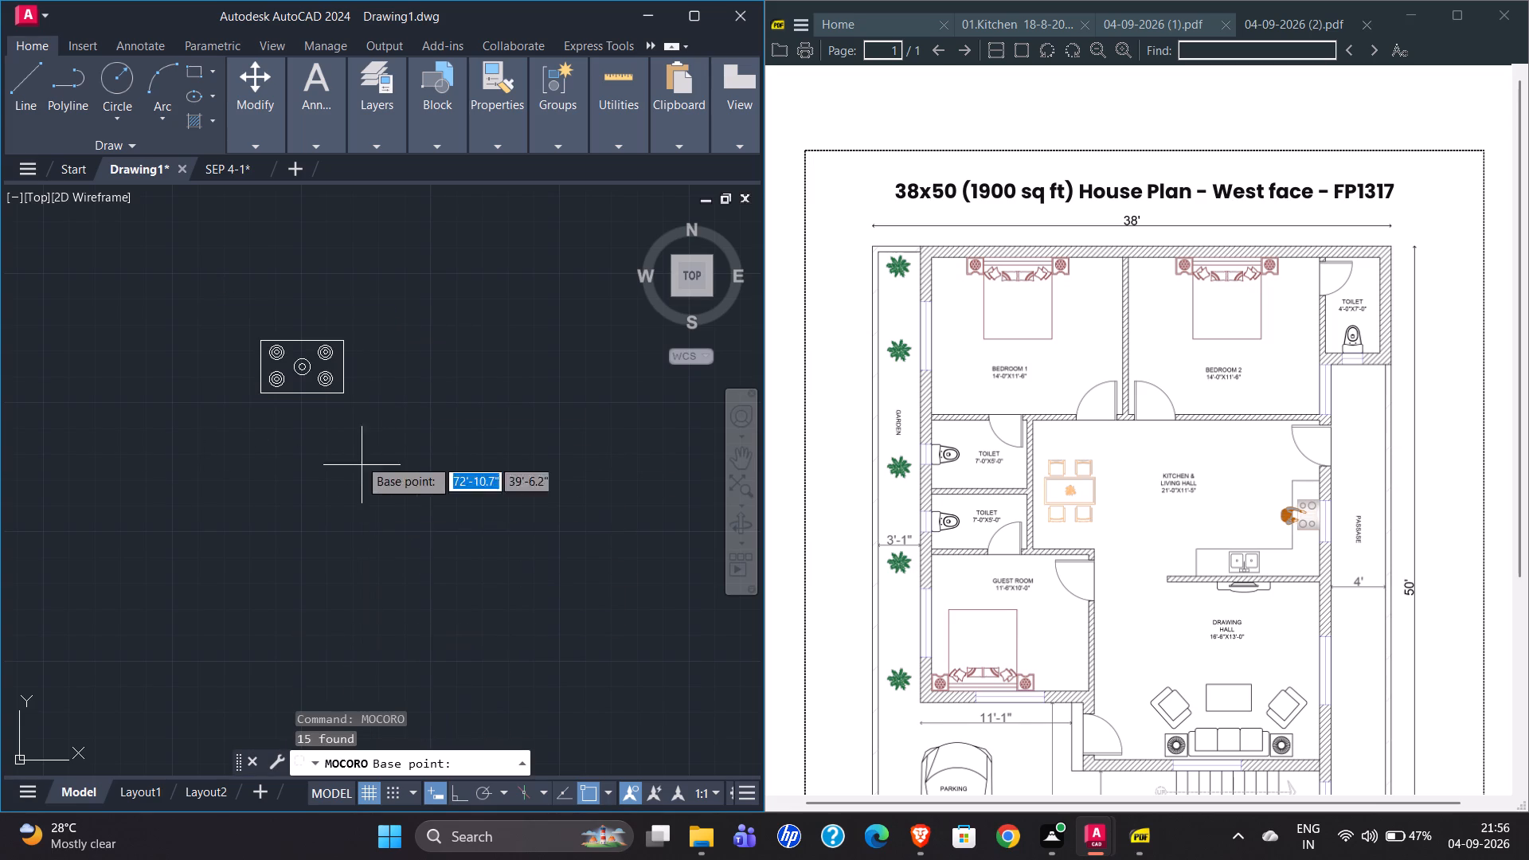
pyautogui.click(345, 340)
pyautogui.moveTo(413, 449); pyautogui.dragTo(345, 340)
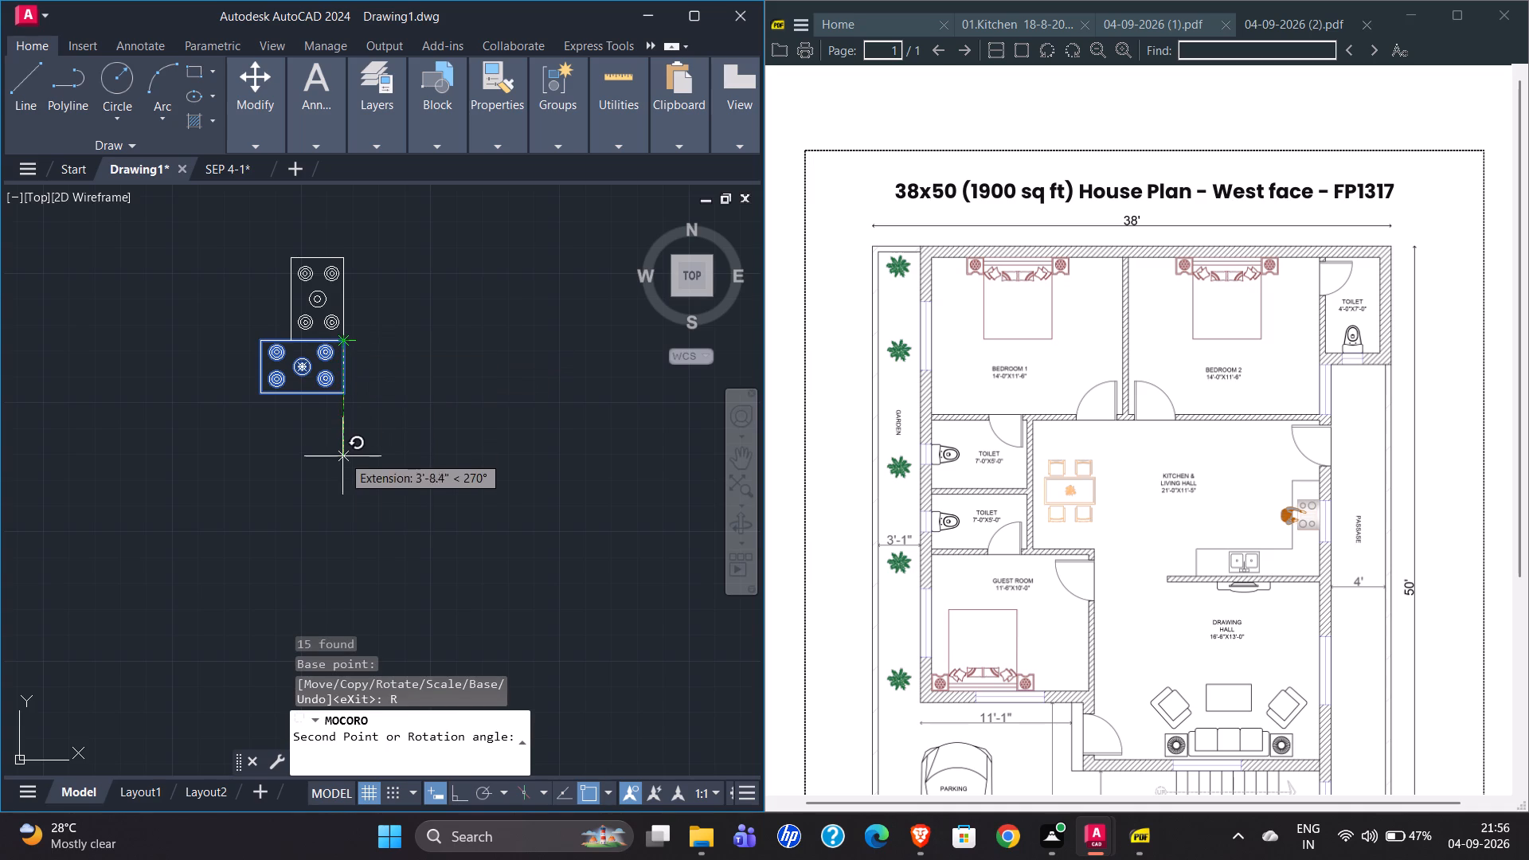
pyautogui.click(342, 462)
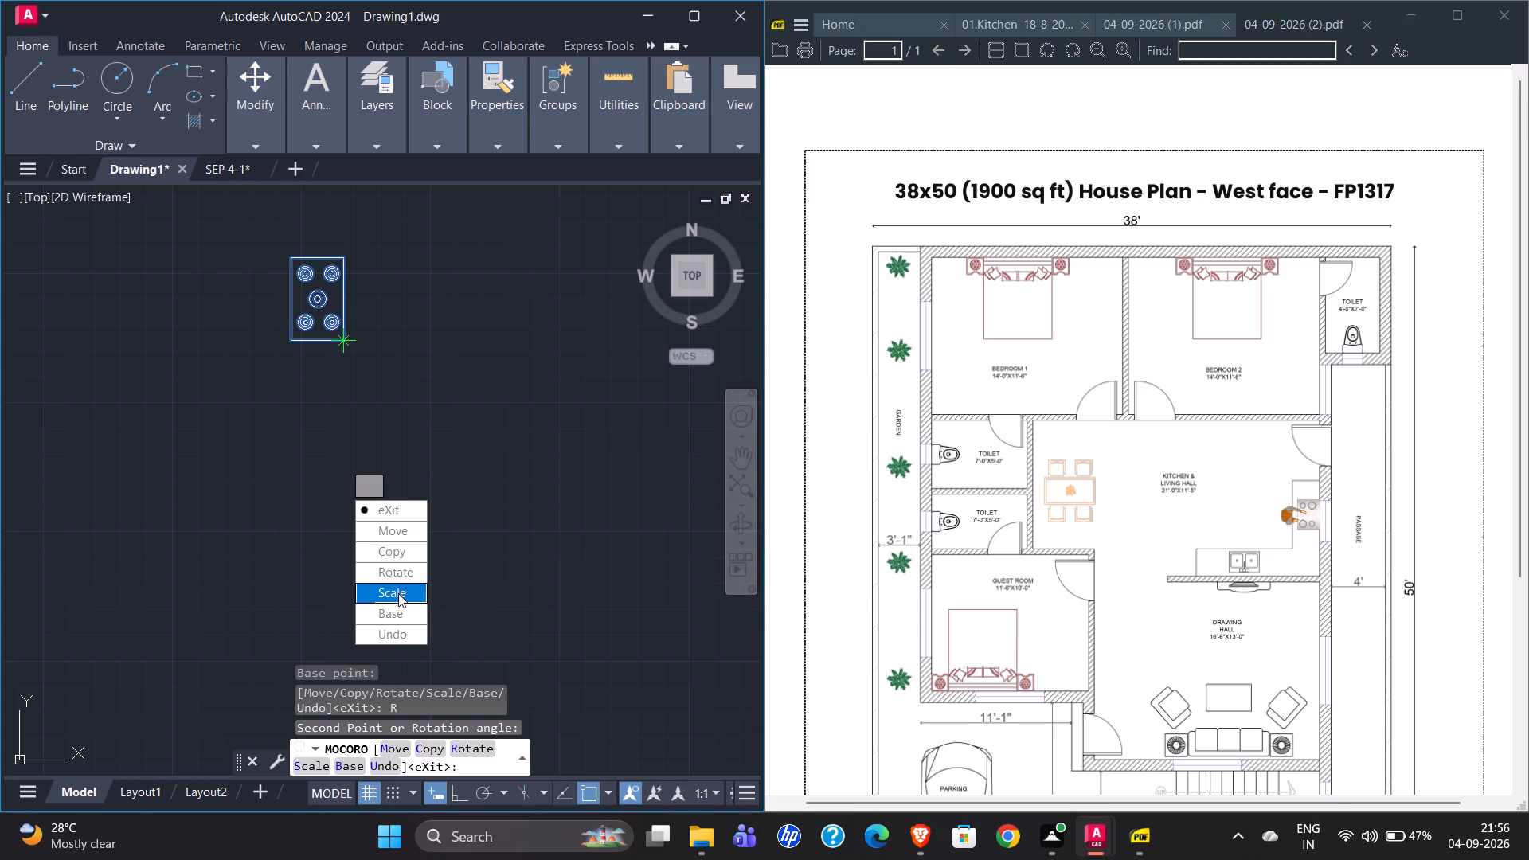
# Move the stove by its upper-right corner onto the kitchen counter, against the outer wall at the window's upper end.
pyautogui.moveTo(405, 616); pyautogui.dragTo(342, 462)
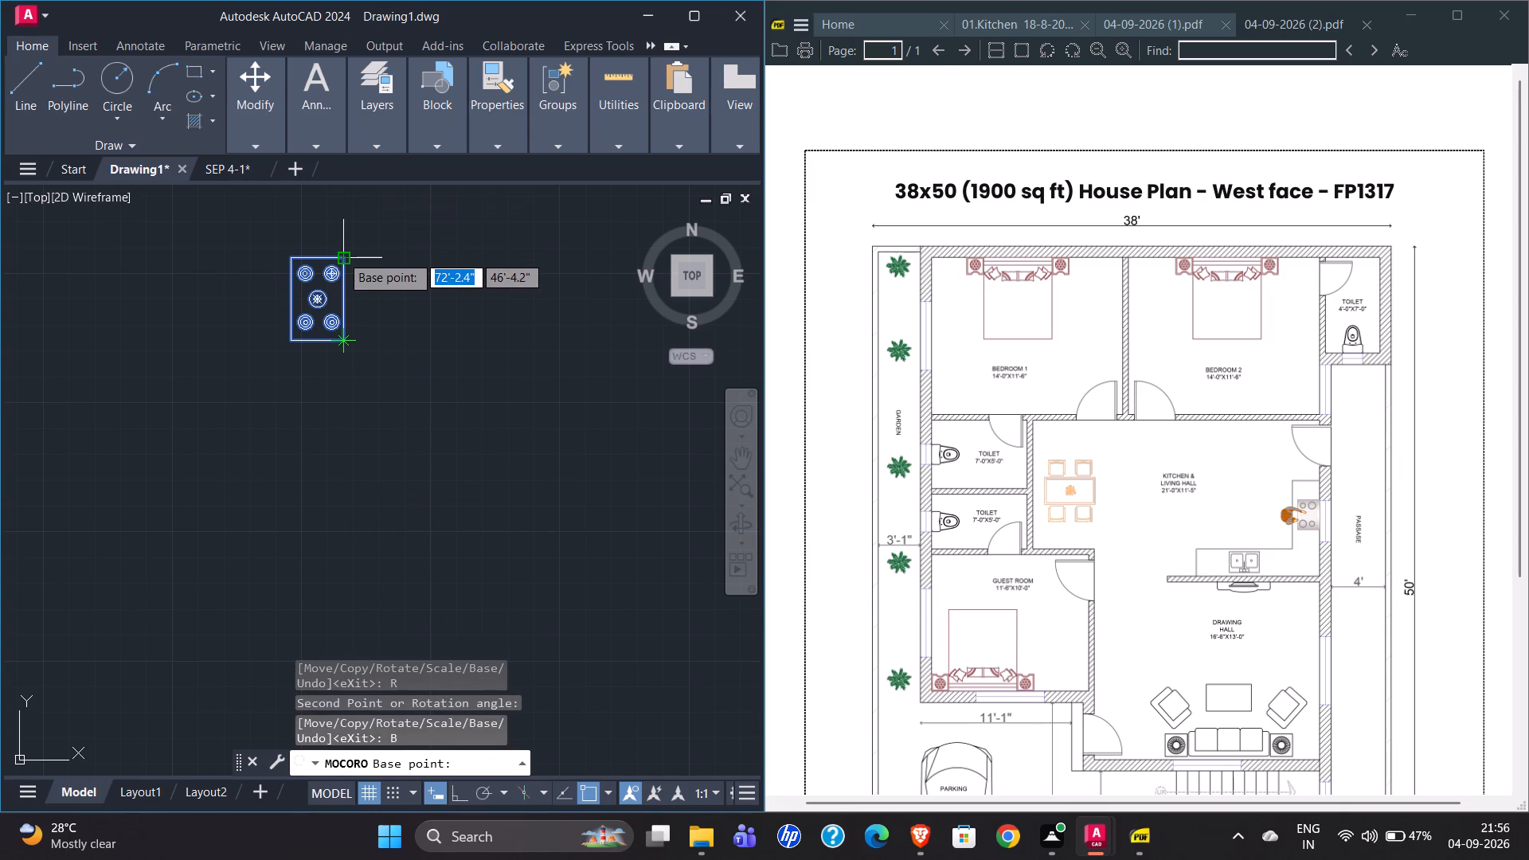
pyautogui.click(341, 255)
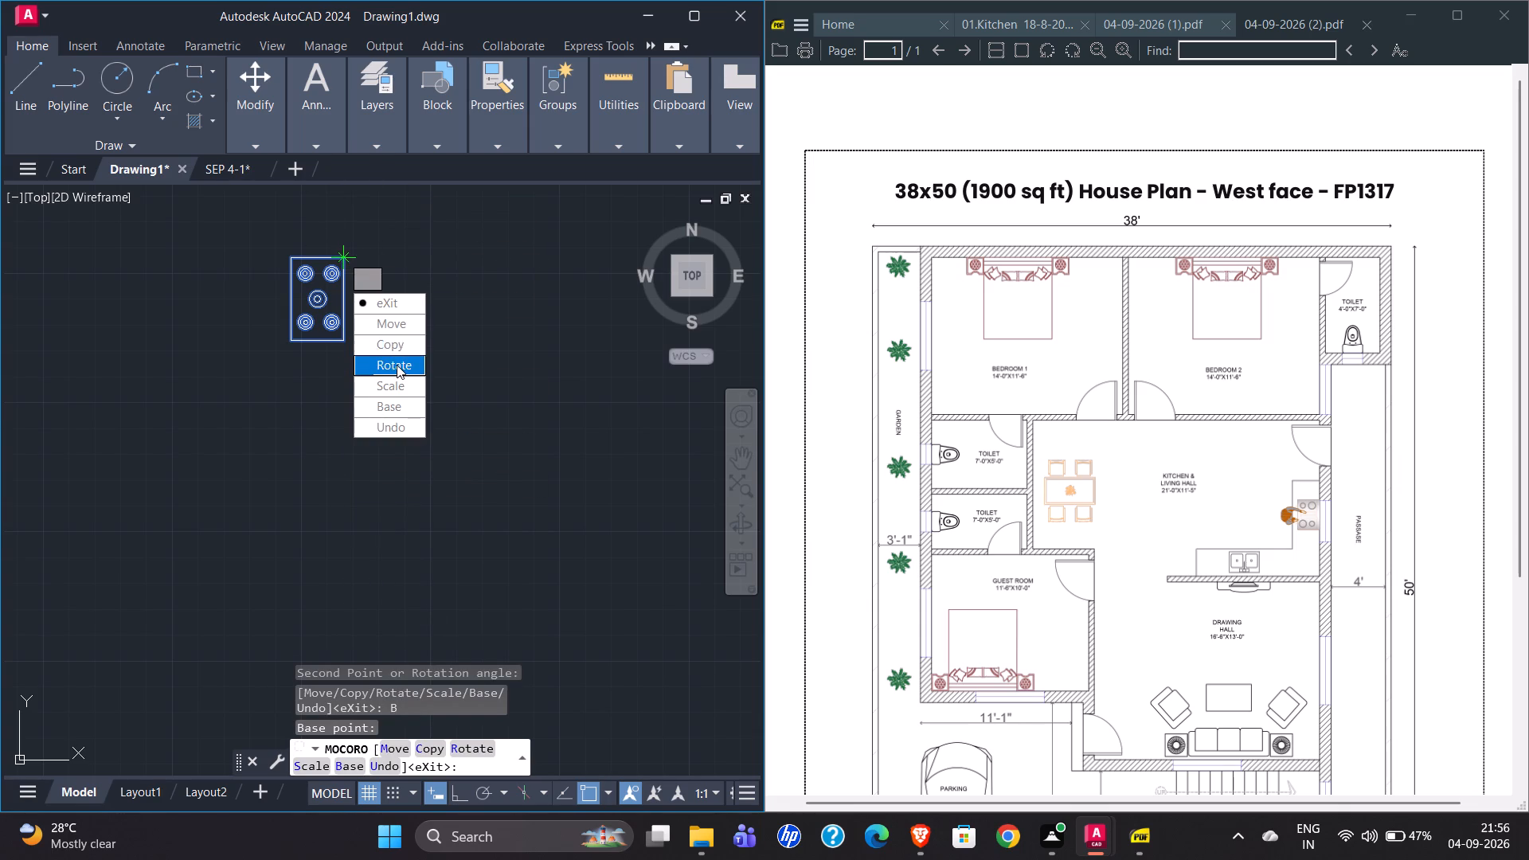
pyautogui.moveTo(397, 329); pyautogui.dragTo(341, 255)
pyautogui.scroll(-2, 420, 299)
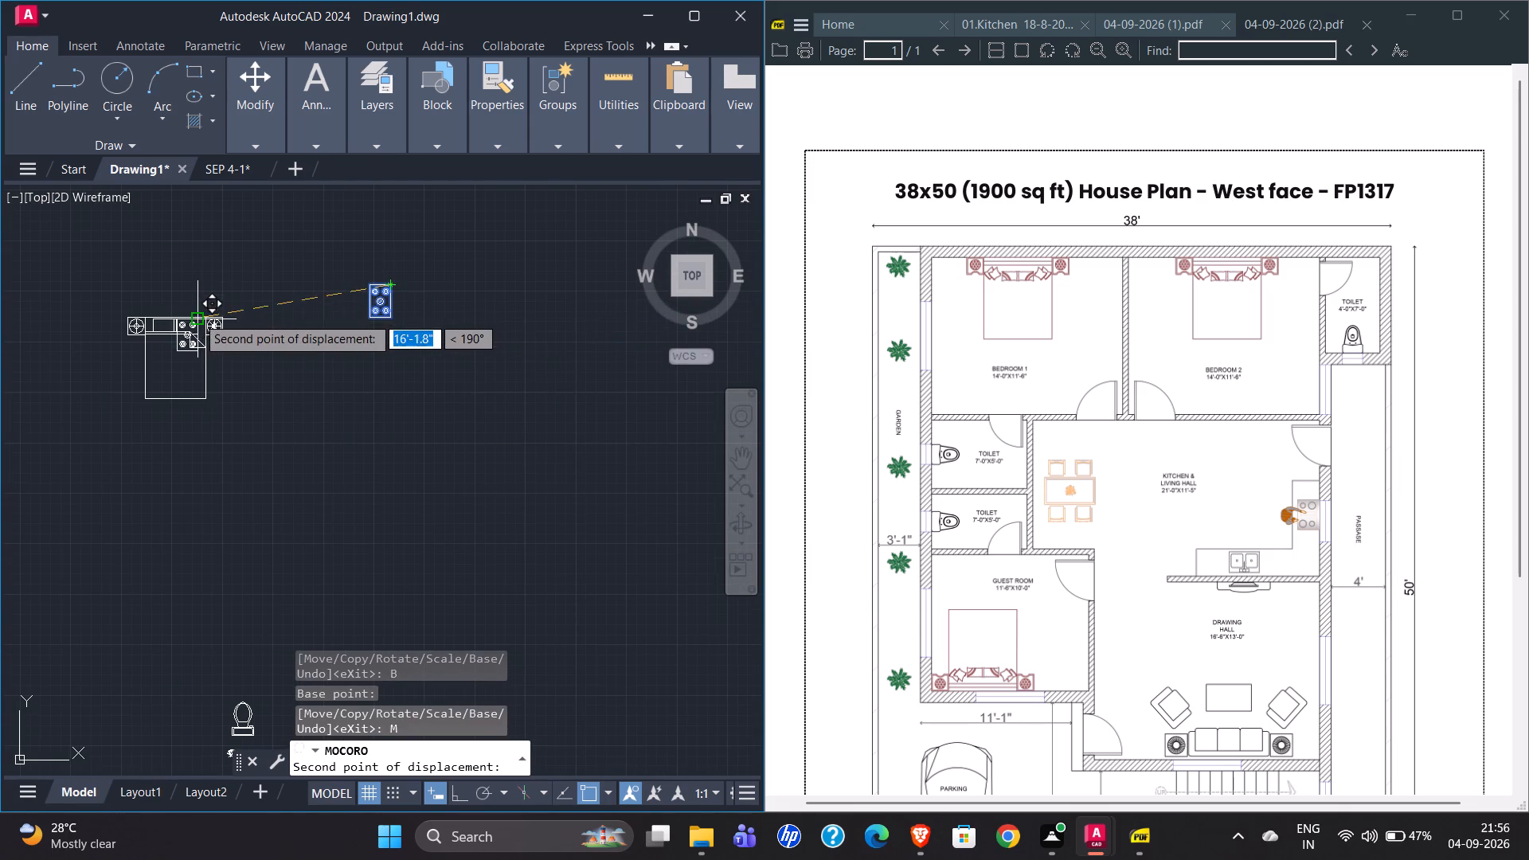
pyautogui.scroll(-3, 440, 319)
pyautogui.scroll(5, 295, 360)
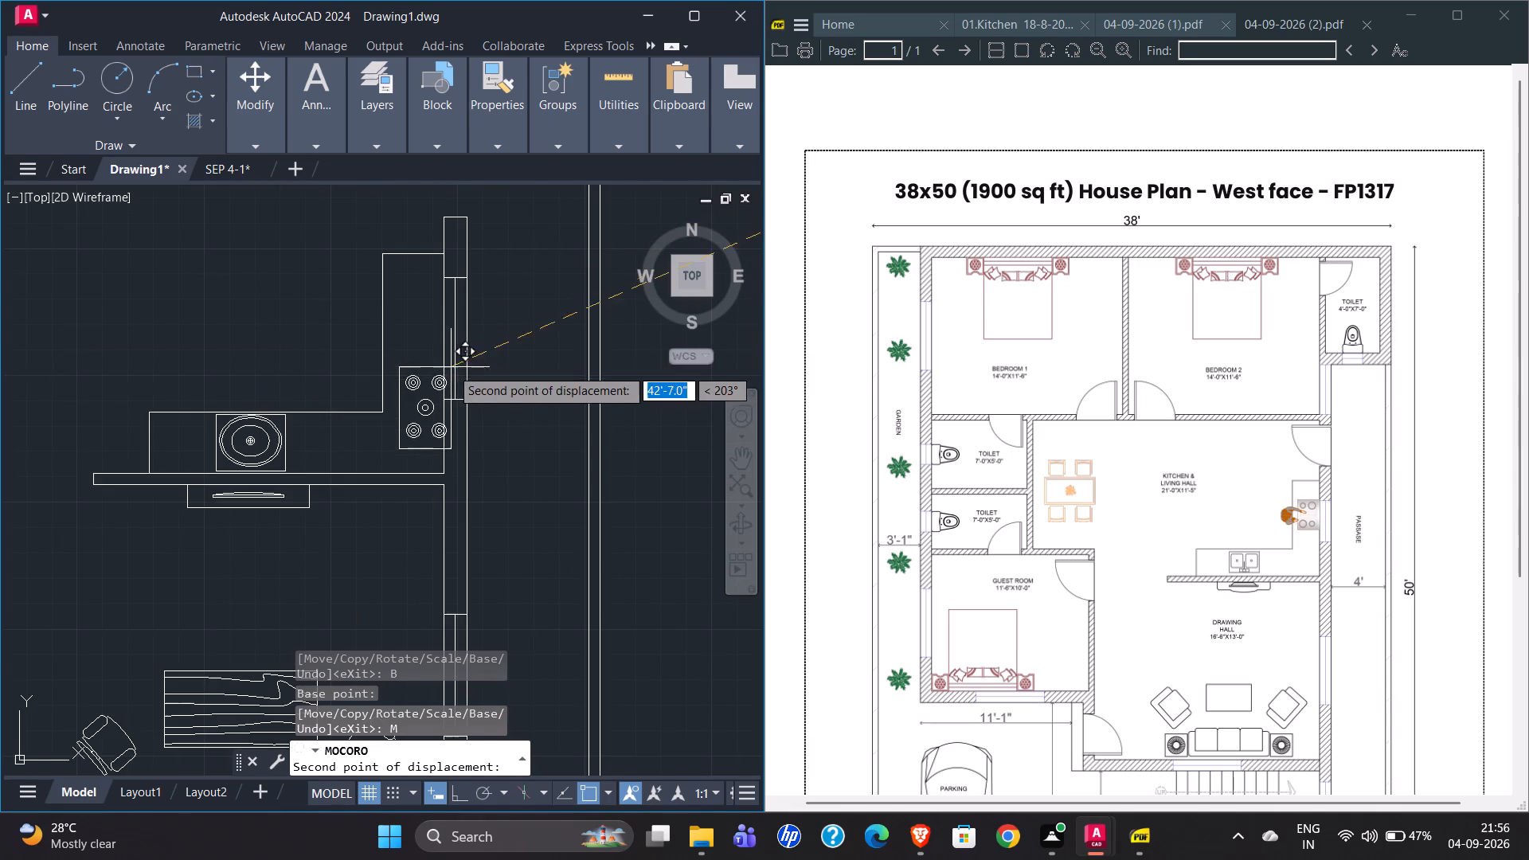
pyautogui.scroll(3, 444, 297)
pyautogui.click(439, 225)
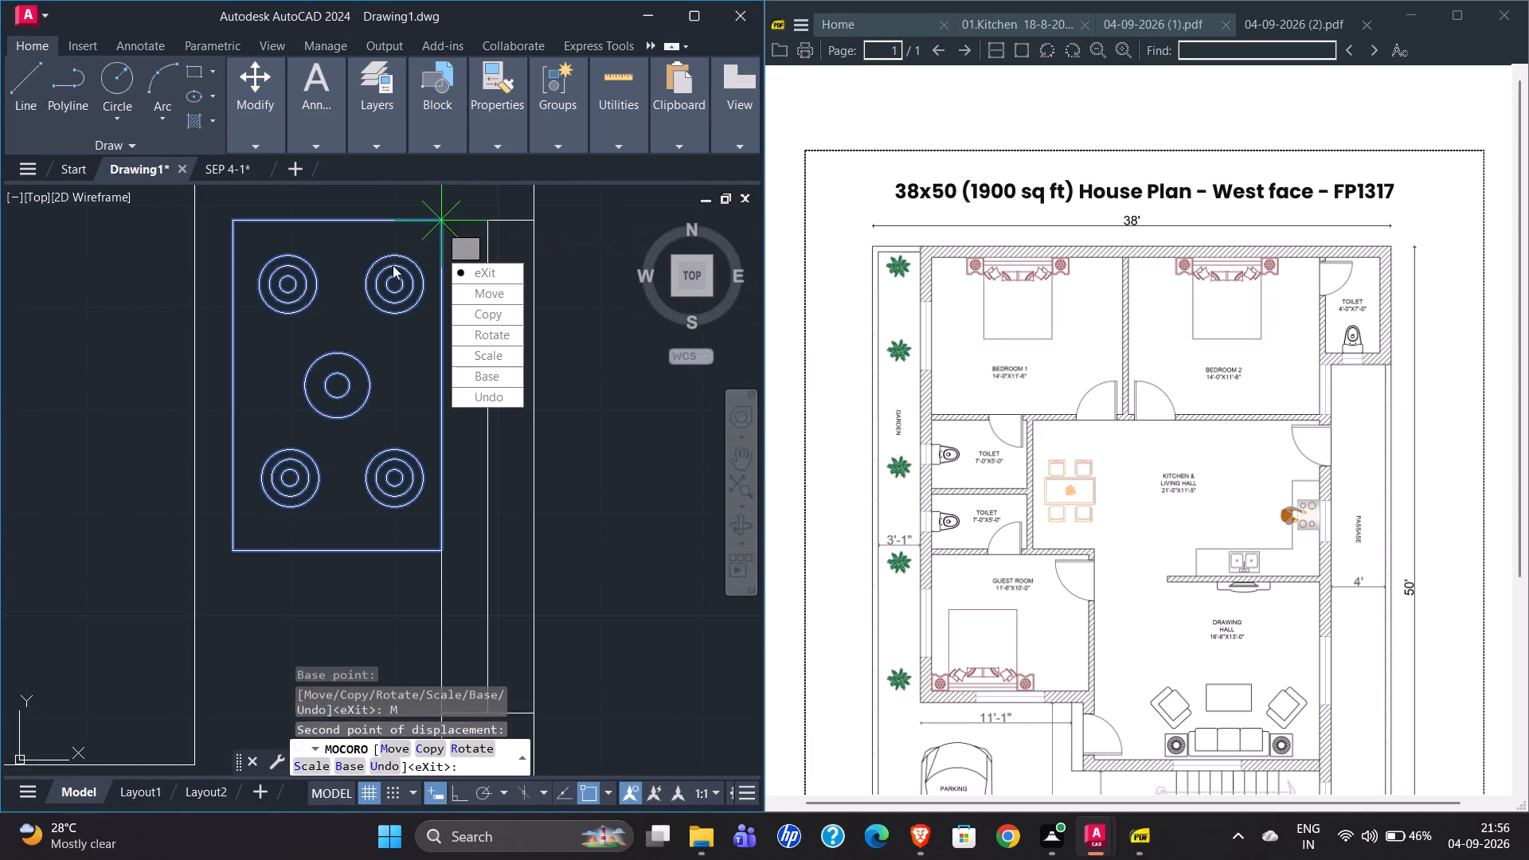
pyautogui.scroll(-1, 315, 344)
pyautogui.moveTo(371, 399); pyautogui.dragTo(439, 225)
# Delete the leftover loose bed and toilet fixture lying outside the plan.
pyautogui.scroll(-4, 326, 233)
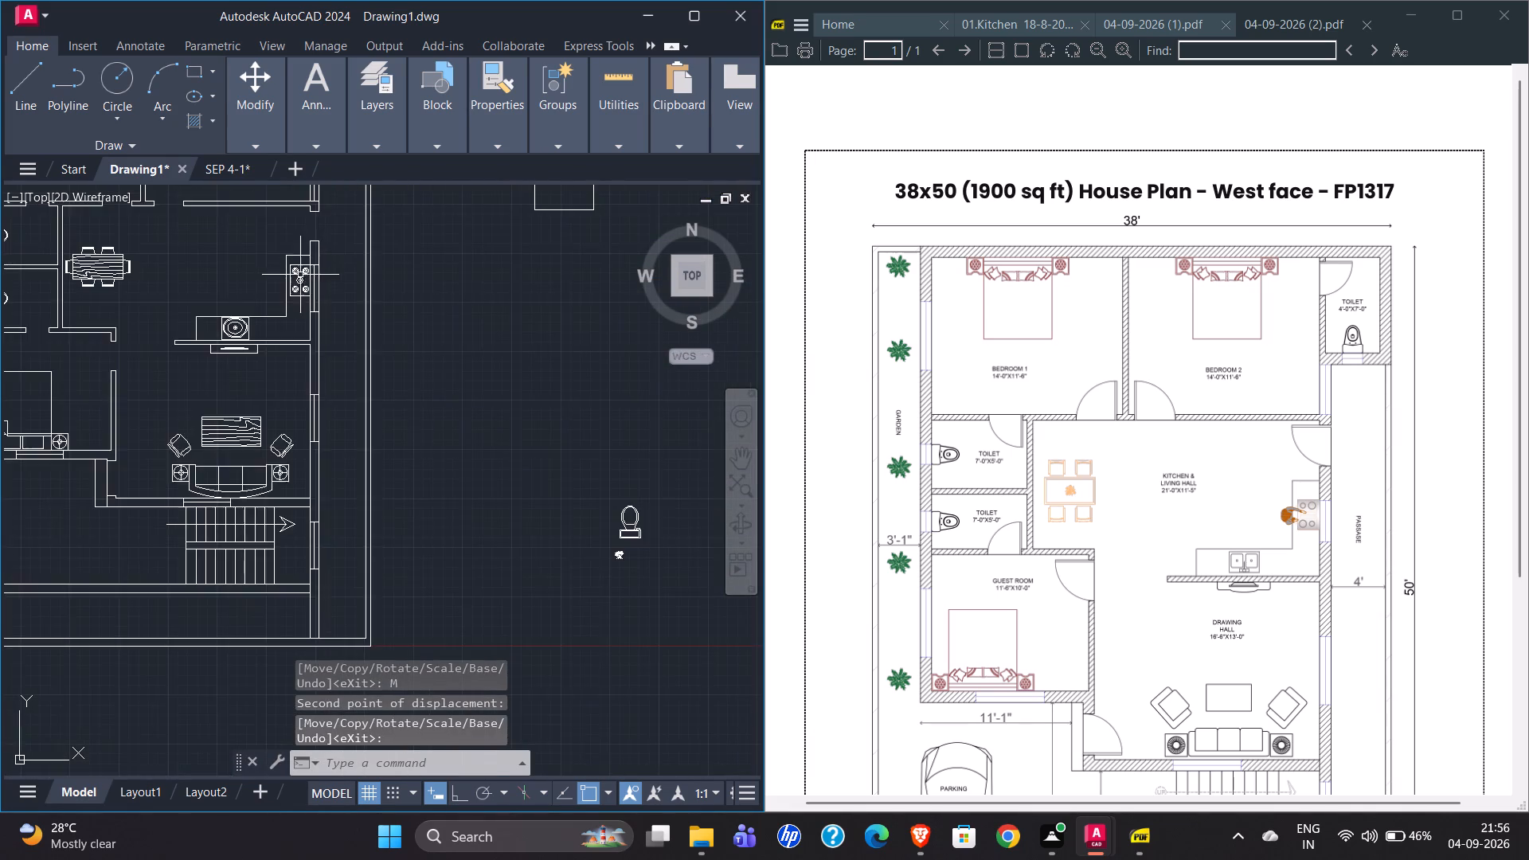
pyautogui.scroll(-2, 333, 291)
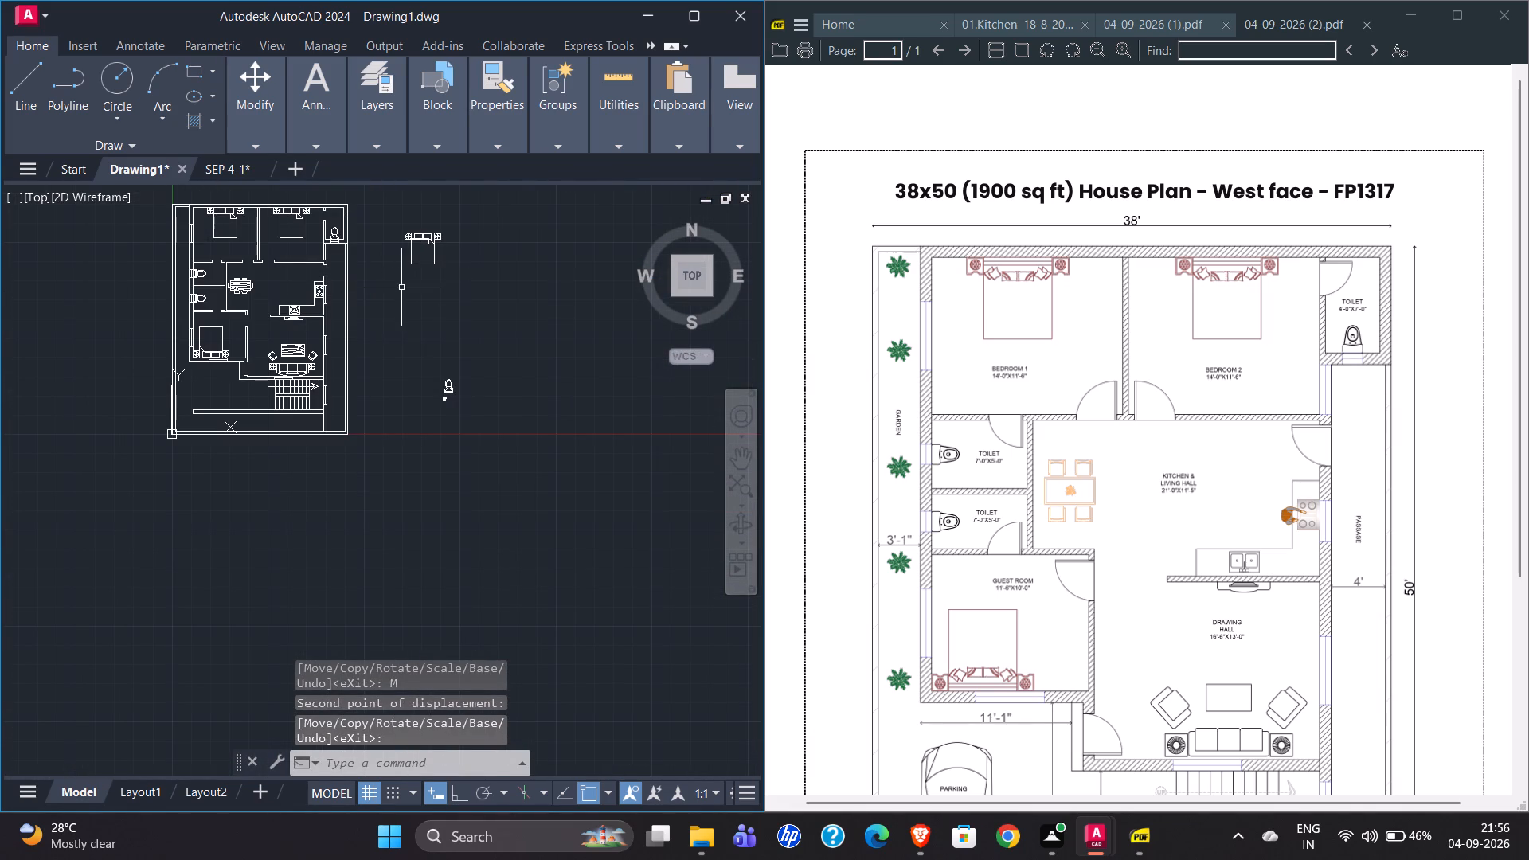
pyautogui.scroll(4, 441, 407)
pyautogui.scroll(-4, 405, 402)
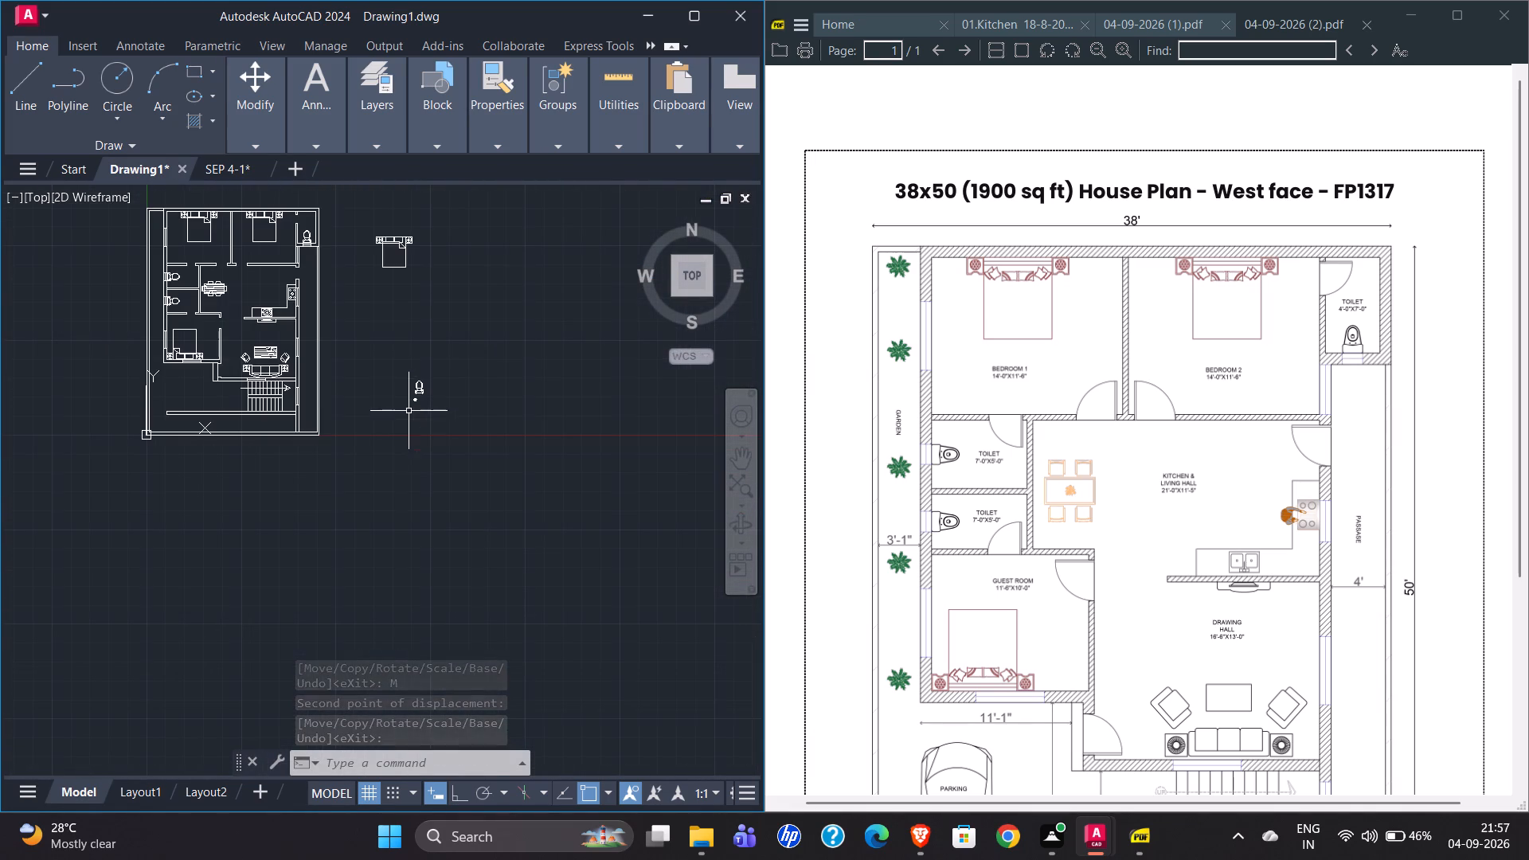
pyautogui.moveTo(352, 206); pyautogui.dragTo(354, 215)
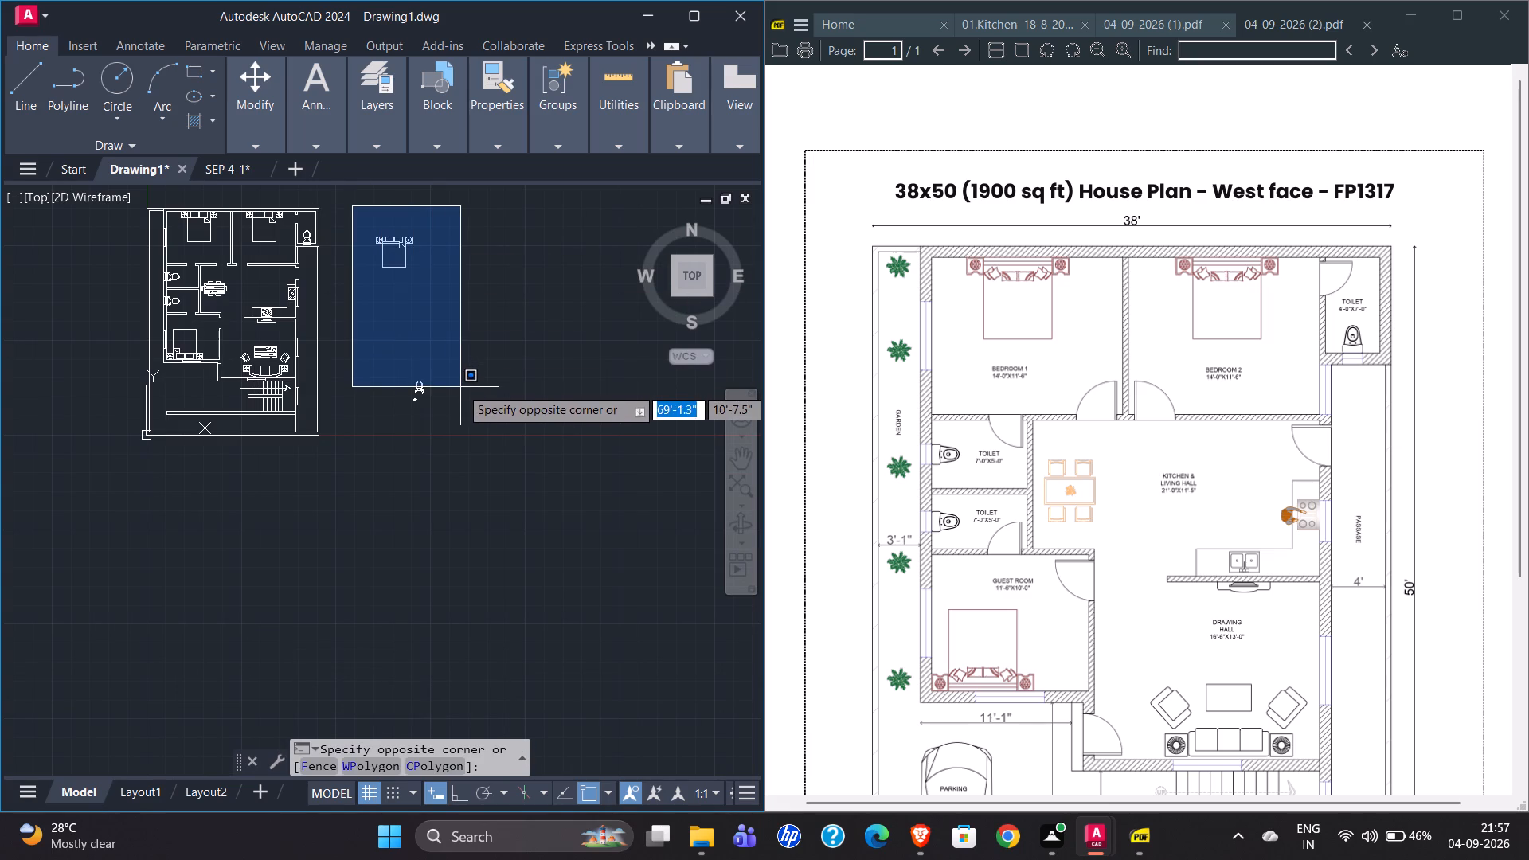
pyautogui.click(460, 387)
pyautogui.click(420, 393)
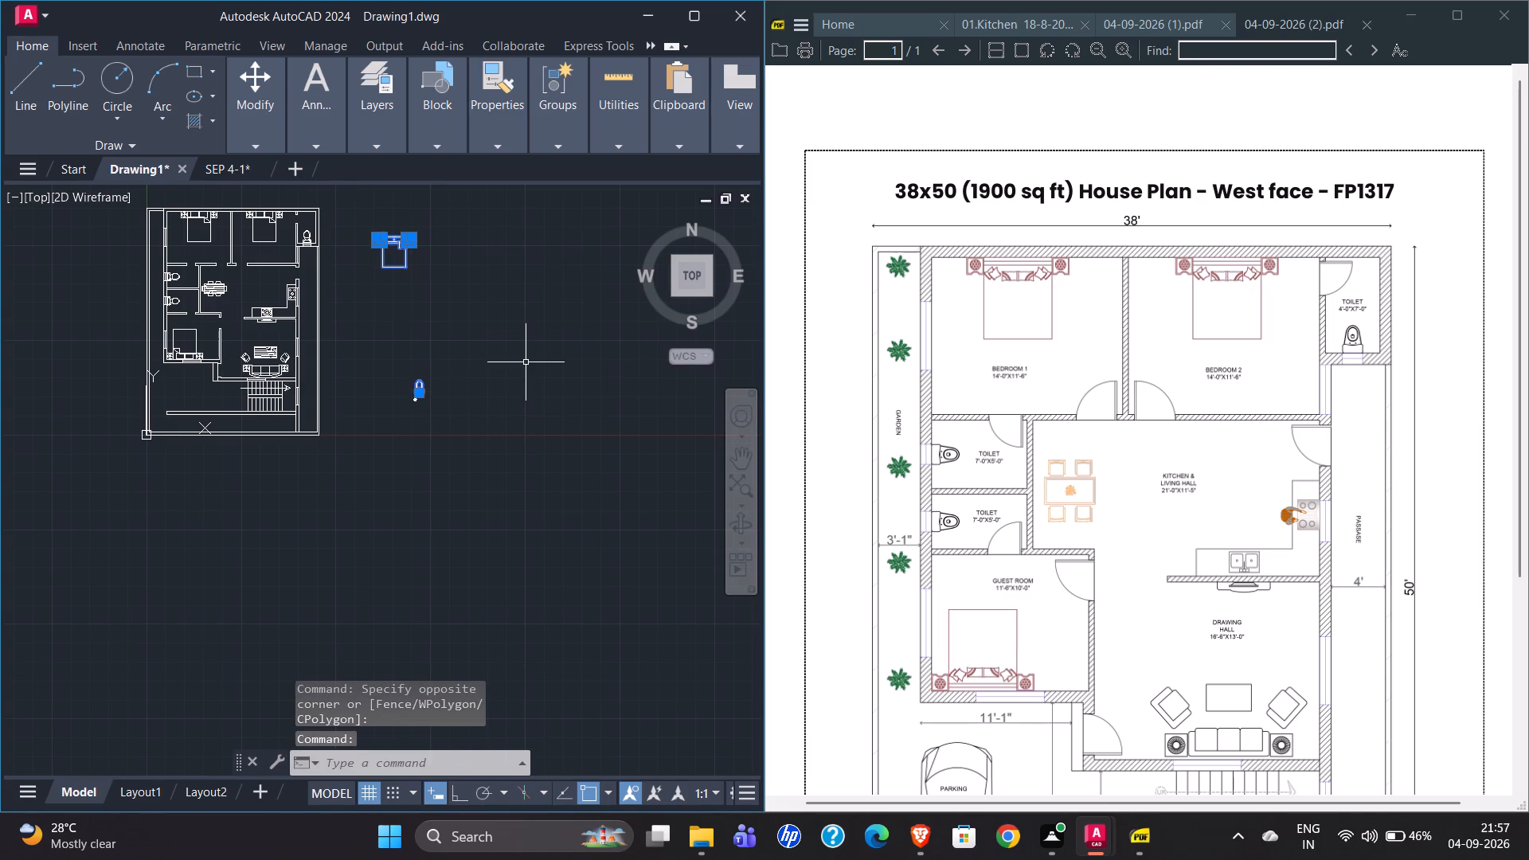
pyautogui.press('Delete')
# Insert the Door - Imperial block from the Architectural tool palette into the empty area beside the plan.
pyautogui.scroll(4, 424, 397)
pyautogui.scroll(-1, 380, 394)
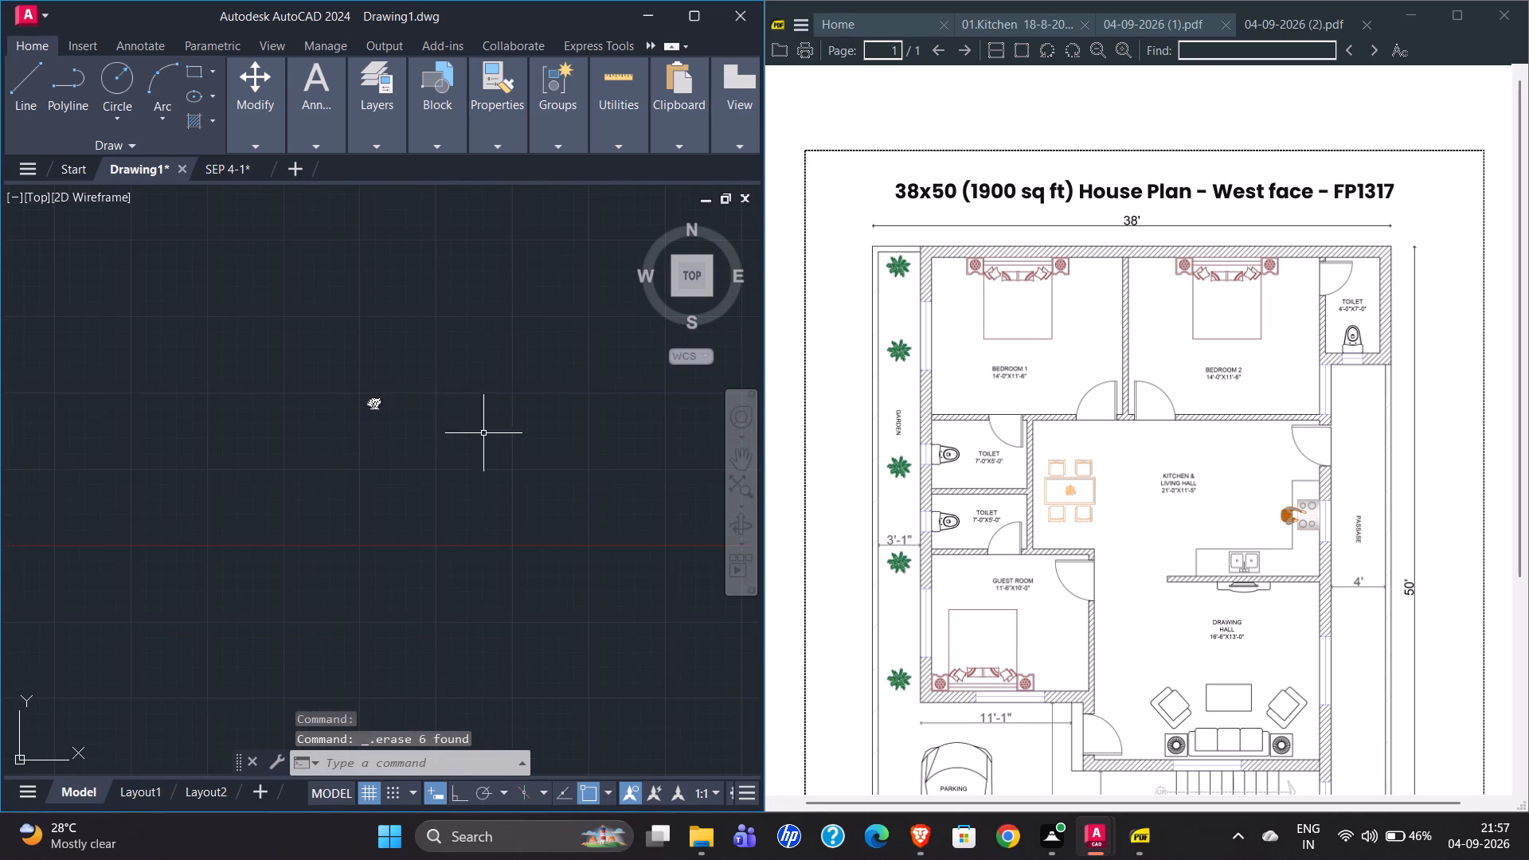
pyautogui.scroll(-2, 492, 437)
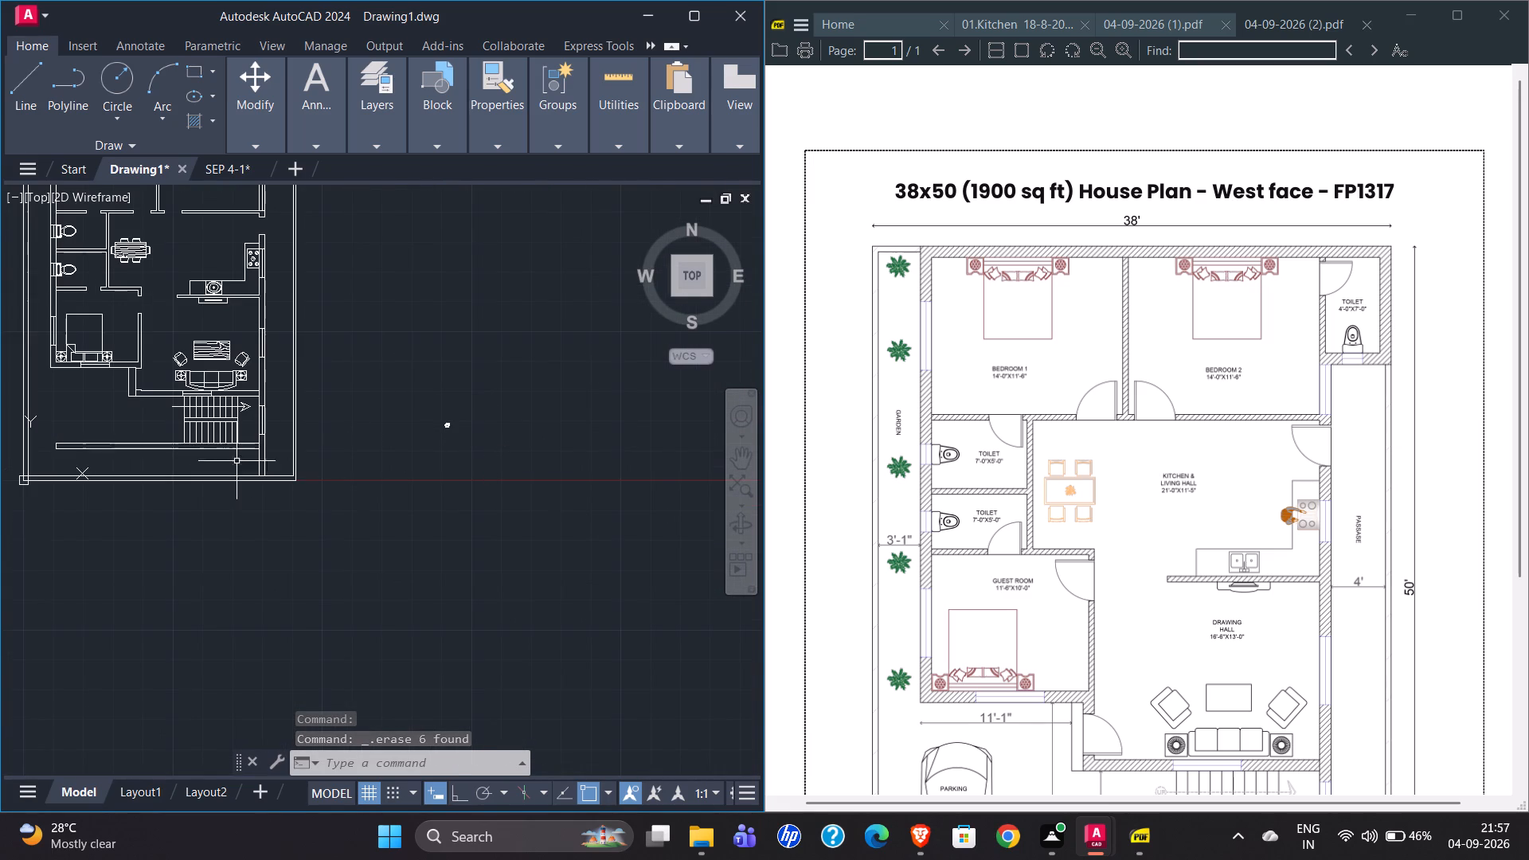
pyautogui.scroll(-1, 231, 466)
pyautogui.scroll(3, 161, 278)
pyautogui.scroll(-3, 161, 302)
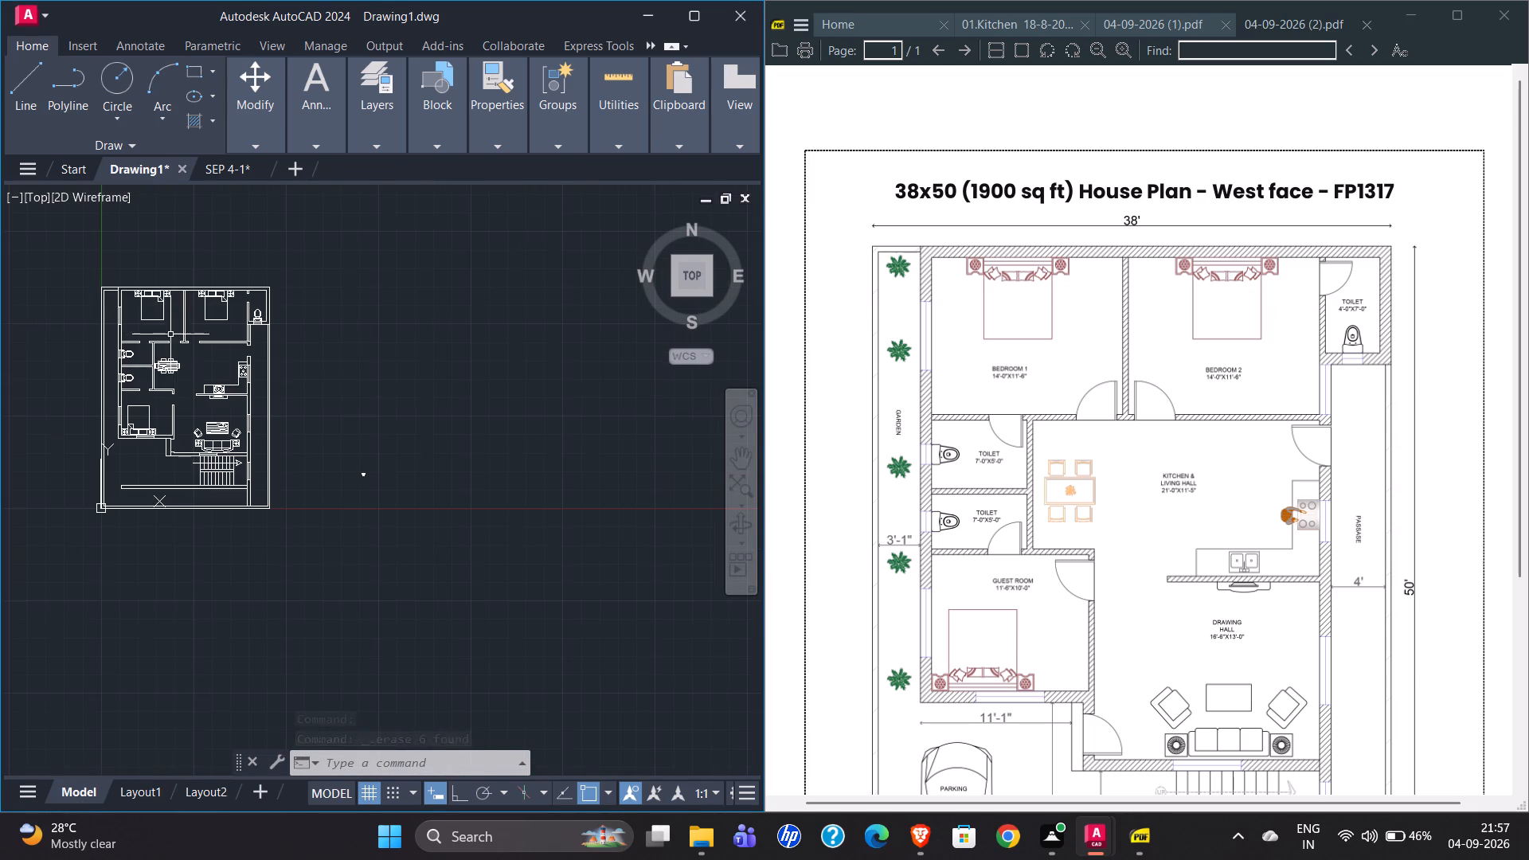
pyautogui.hotkey('ctrl', '3')
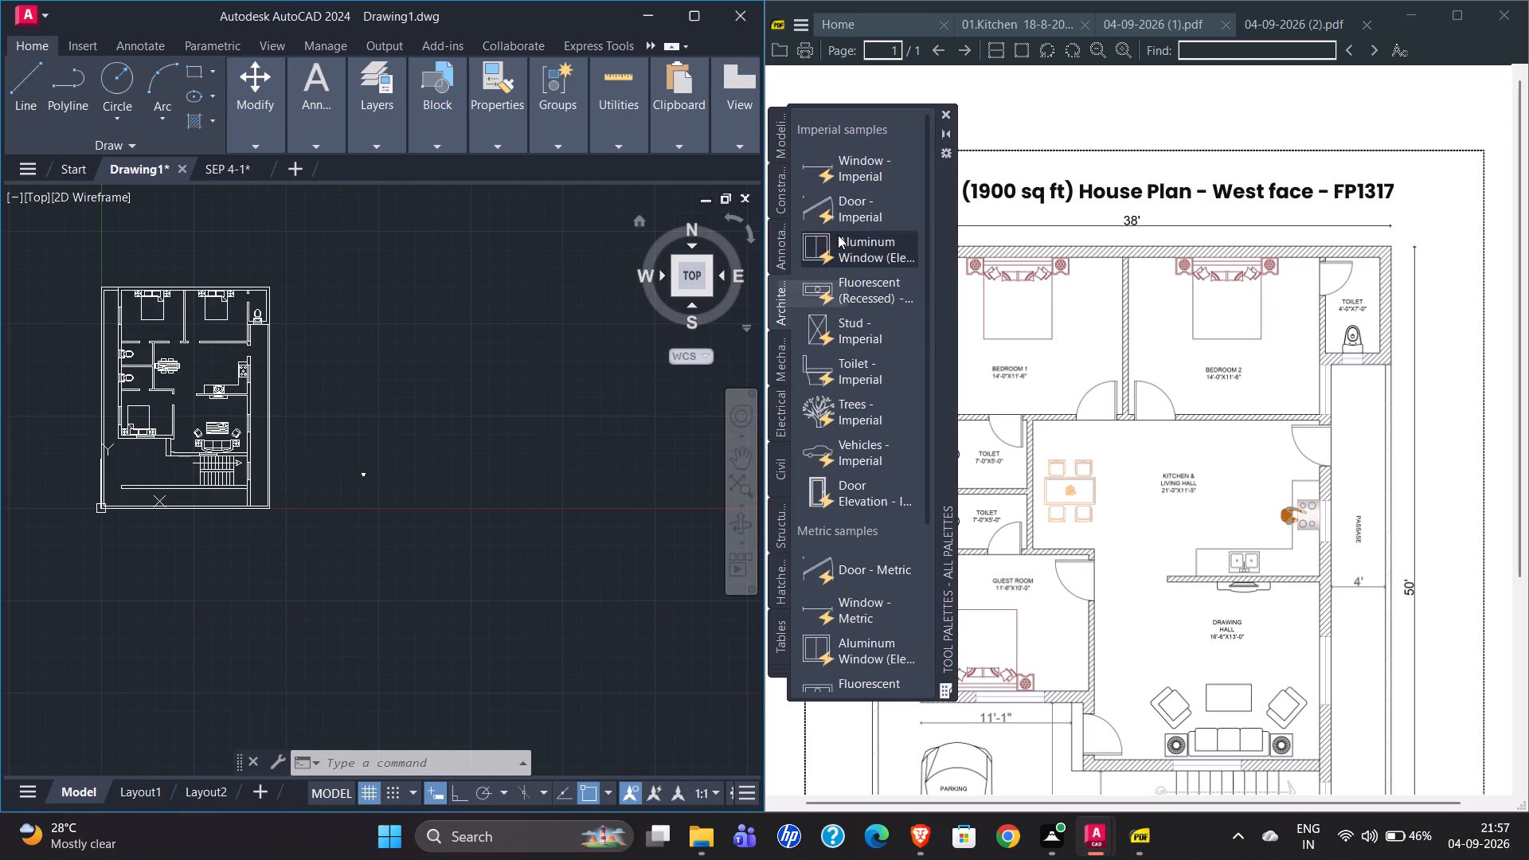
pyautogui.moveTo(870, 213); pyautogui.dragTo(413, 333)
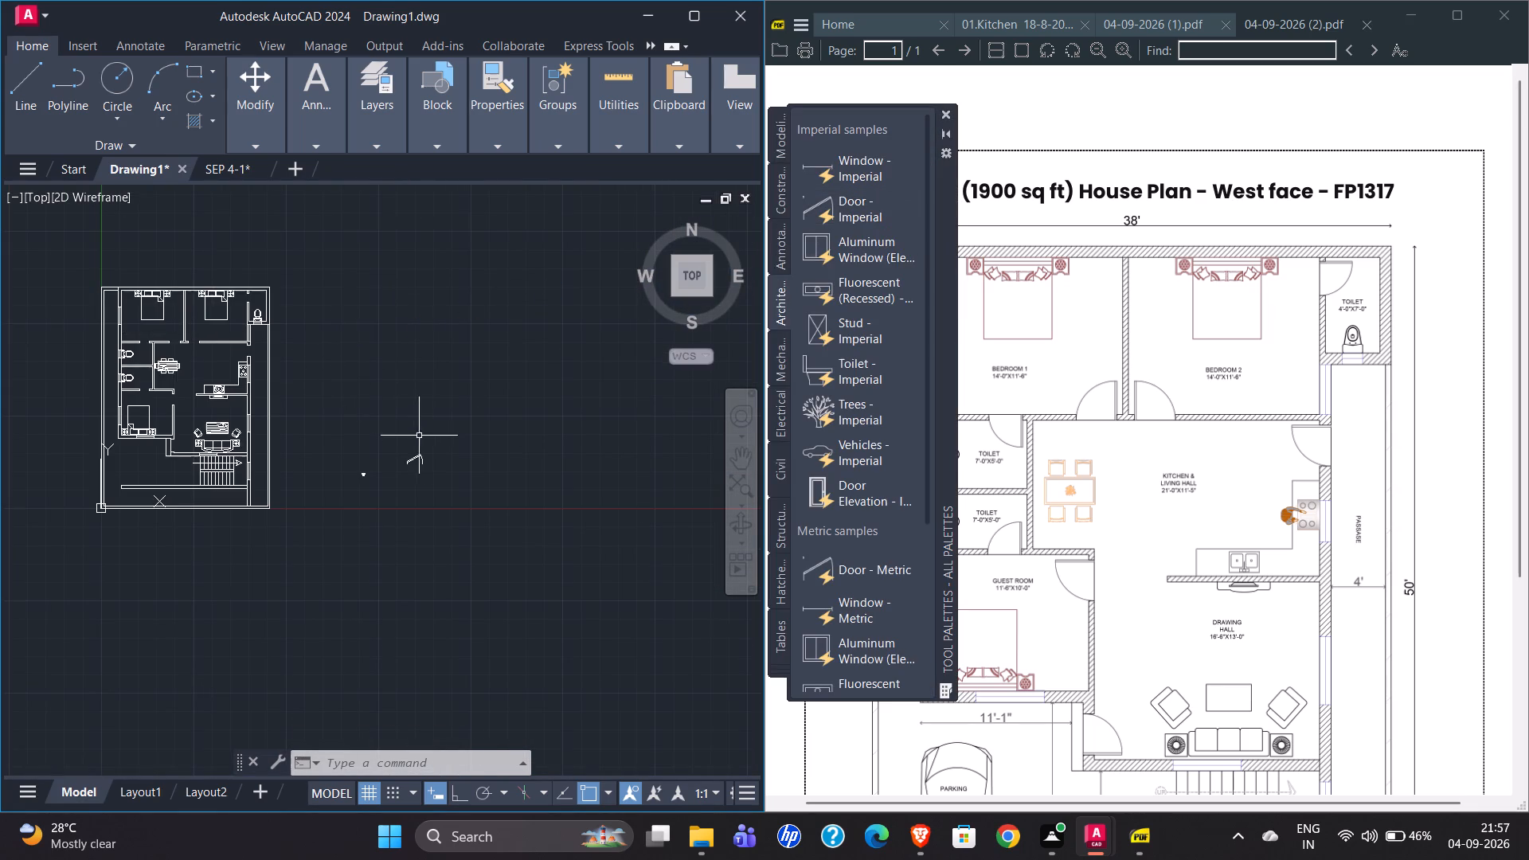
pyautogui.scroll(4, 408, 478)
pyautogui.click(430, 367)
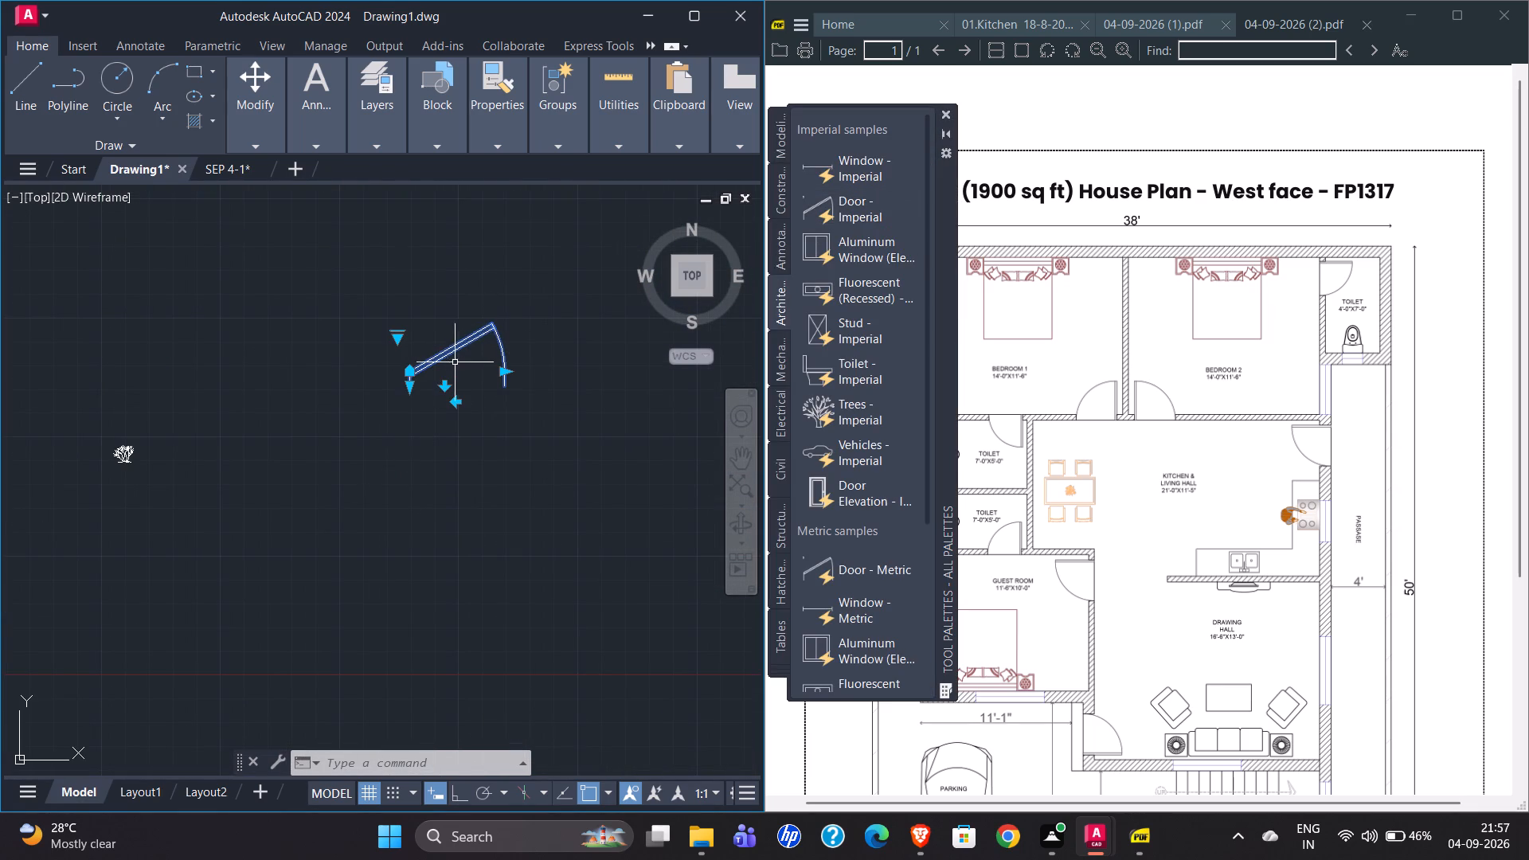
# Set the inserted door block's opening angle to Open 90º and close the tool palettes.
pyautogui.rightClick(394, 332)
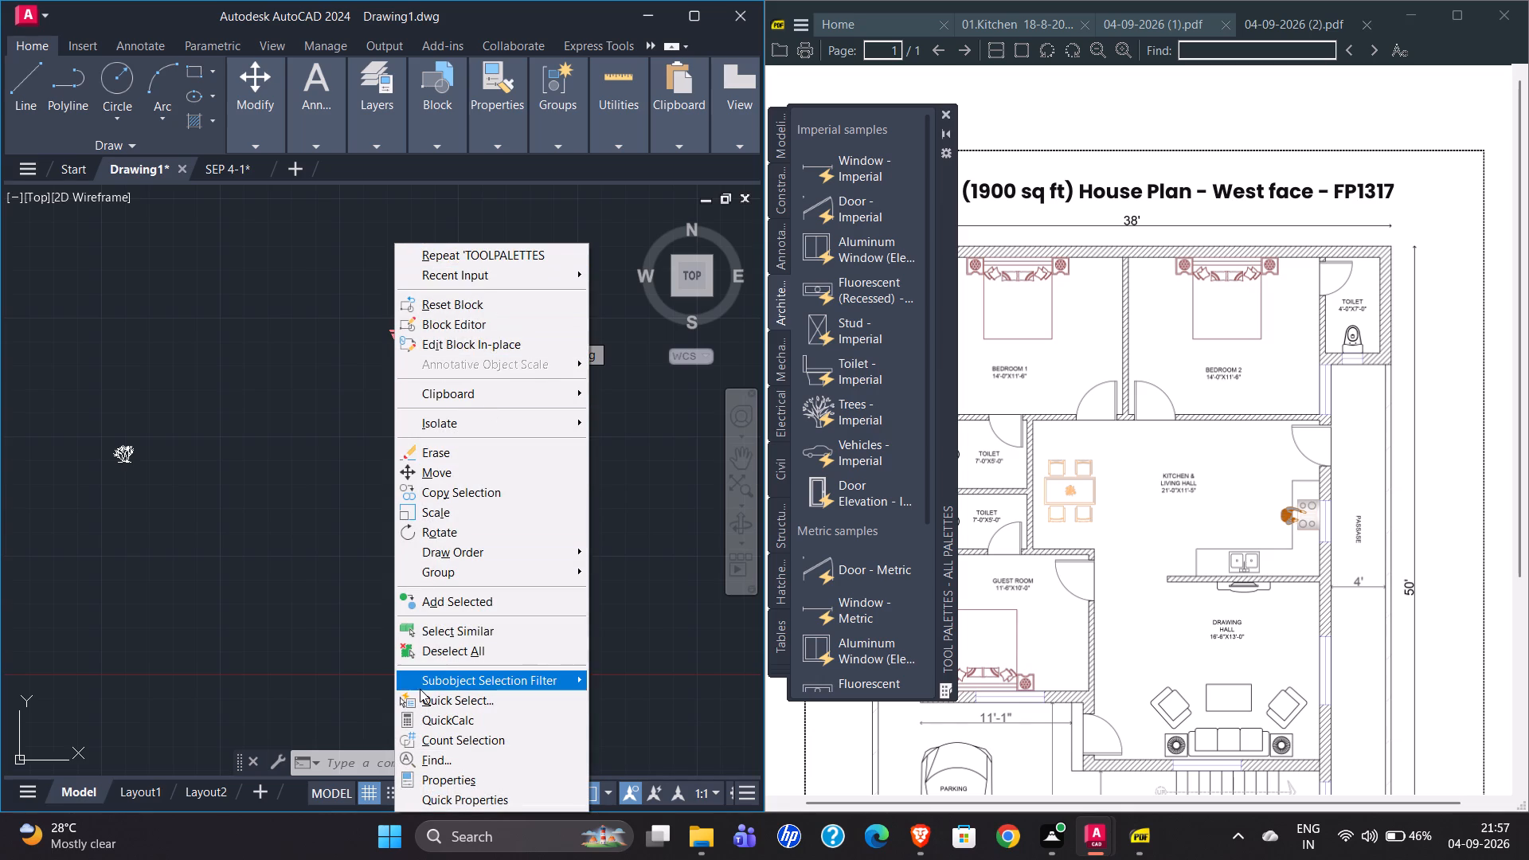
pyautogui.click(288, 492)
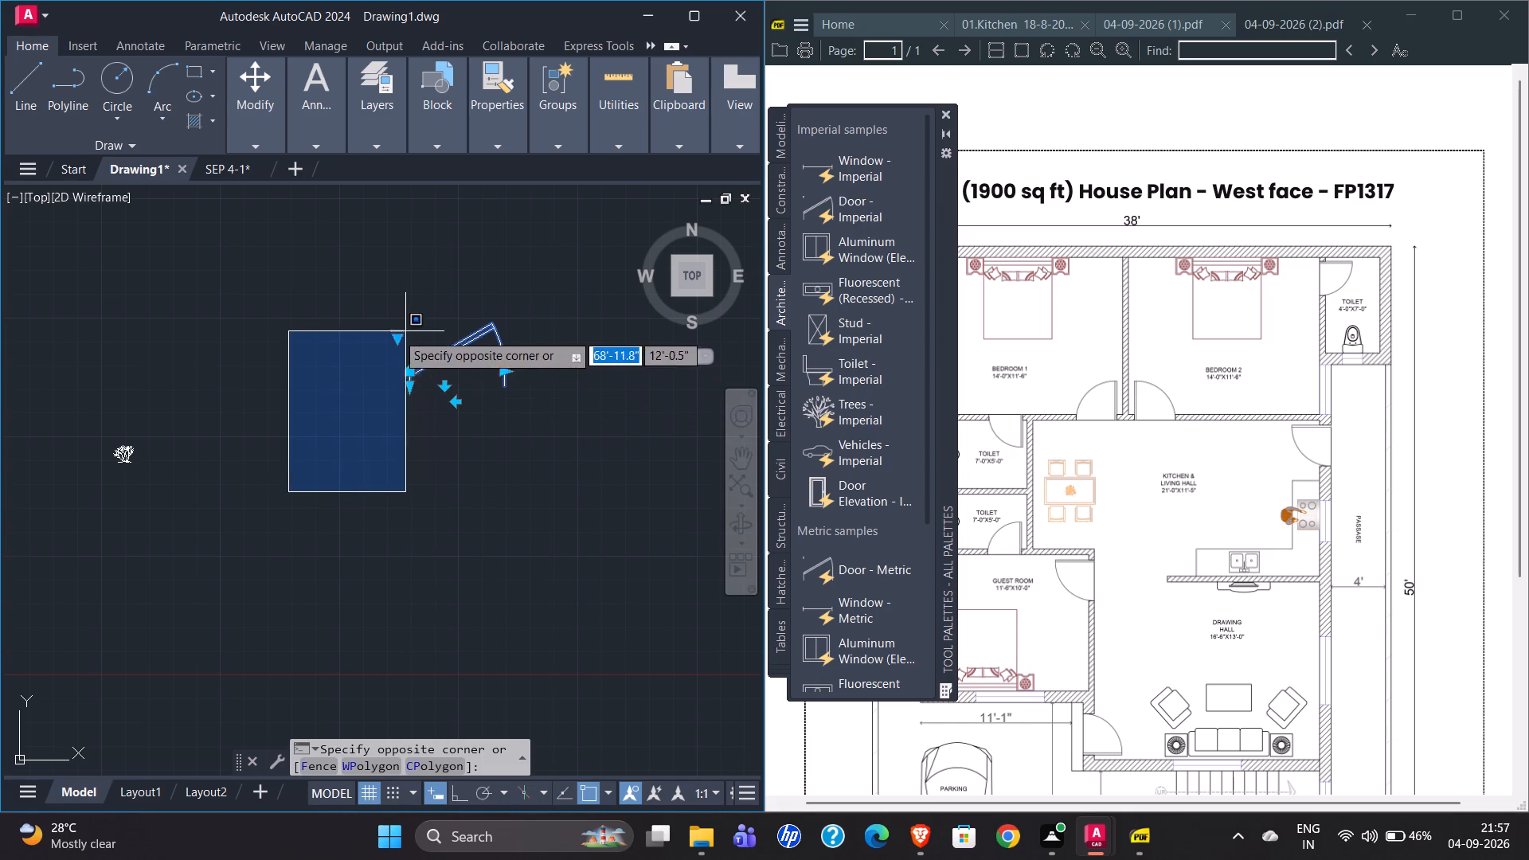
pyautogui.click(382, 340)
pyautogui.click(395, 332)
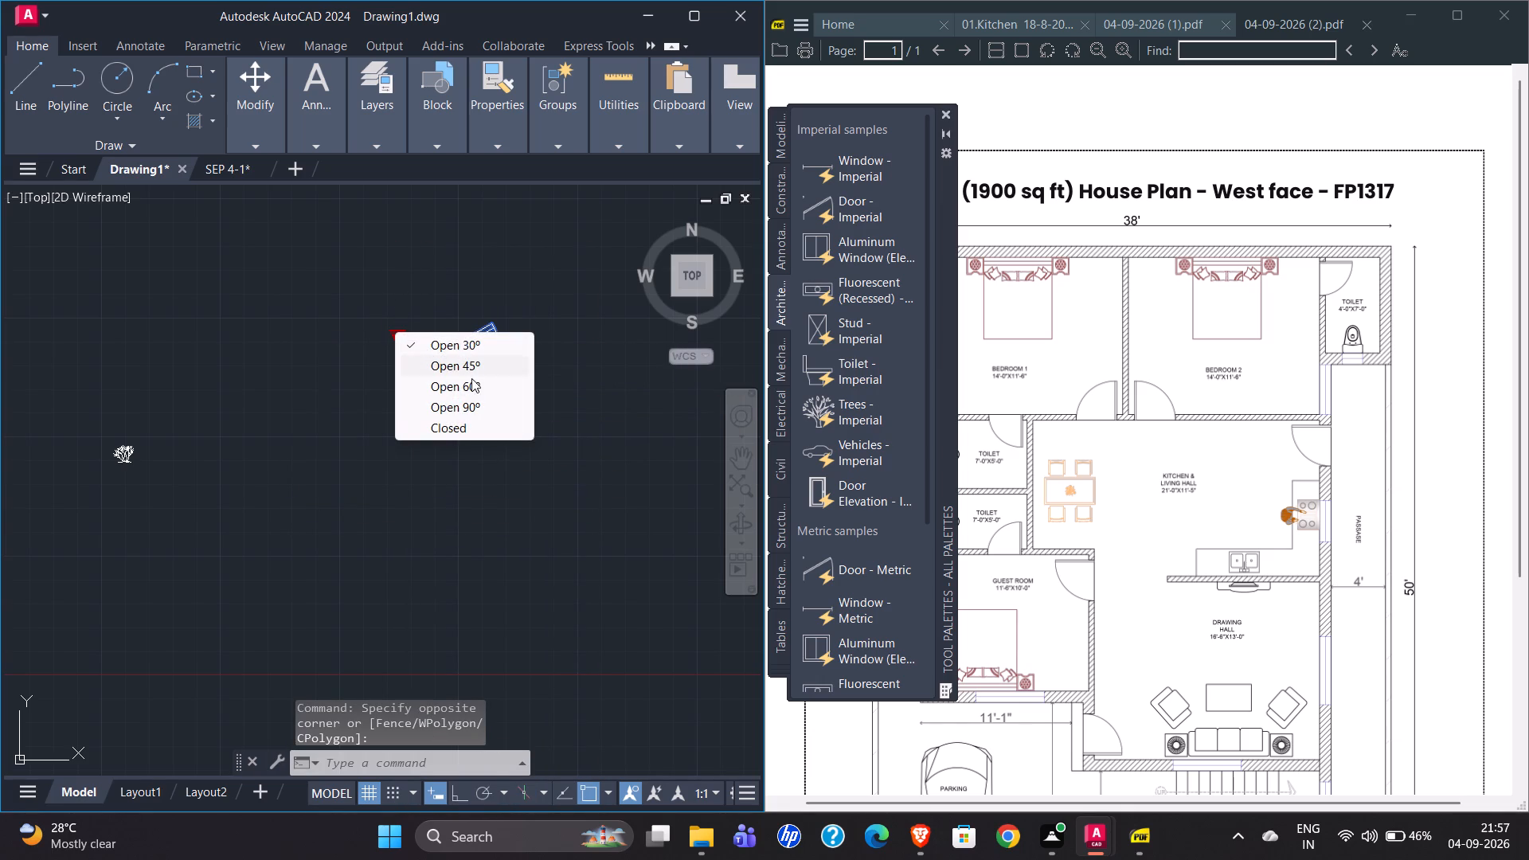
pyautogui.click(472, 403)
pyautogui.scroll(-3, 413, 407)
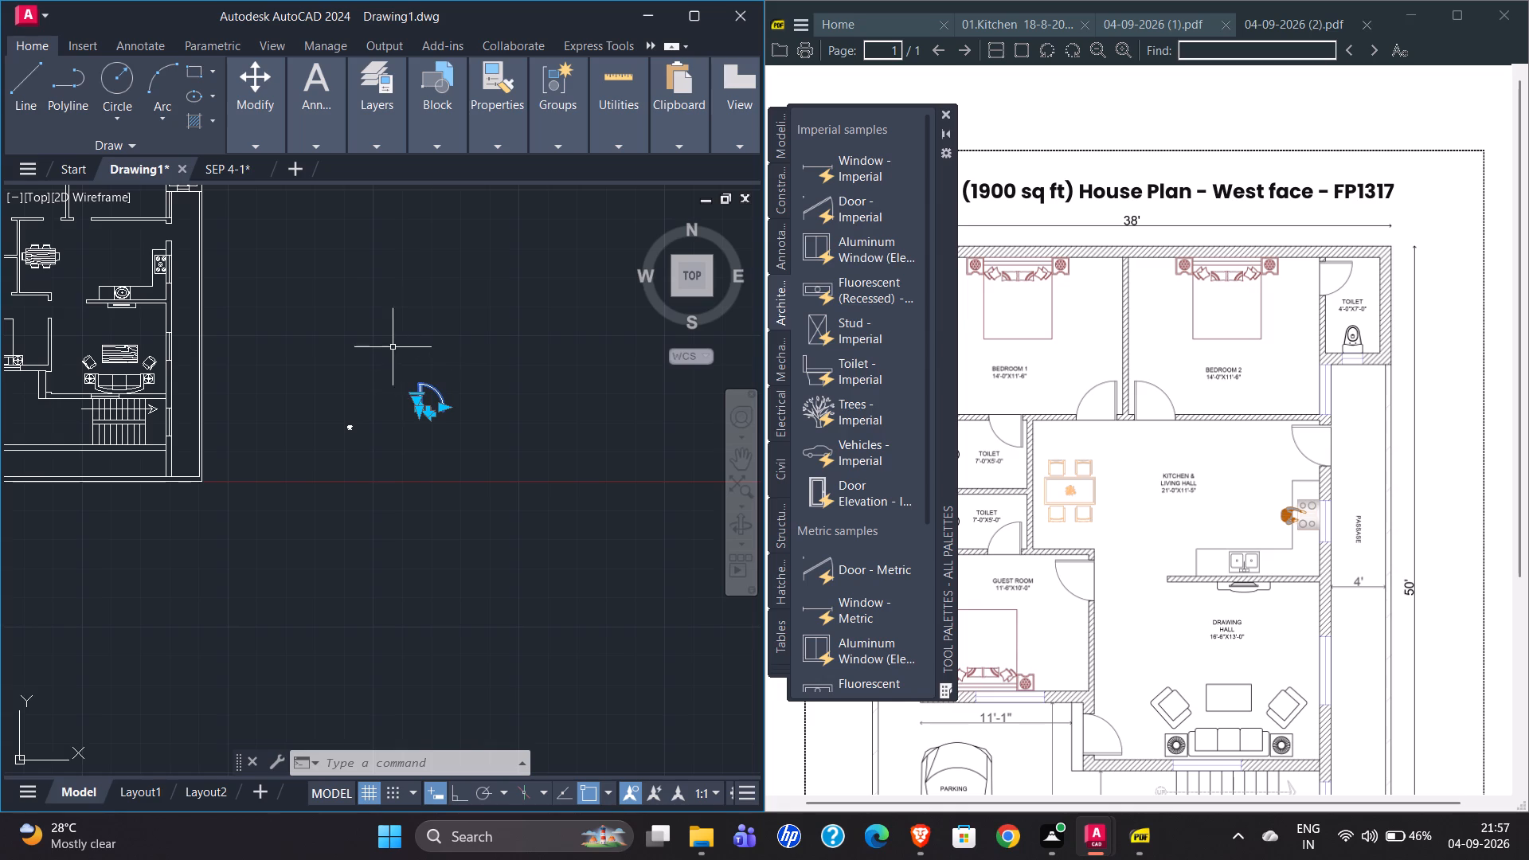
pyautogui.scroll(4, 415, 387)
pyautogui.scroll(-2, 340, 393)
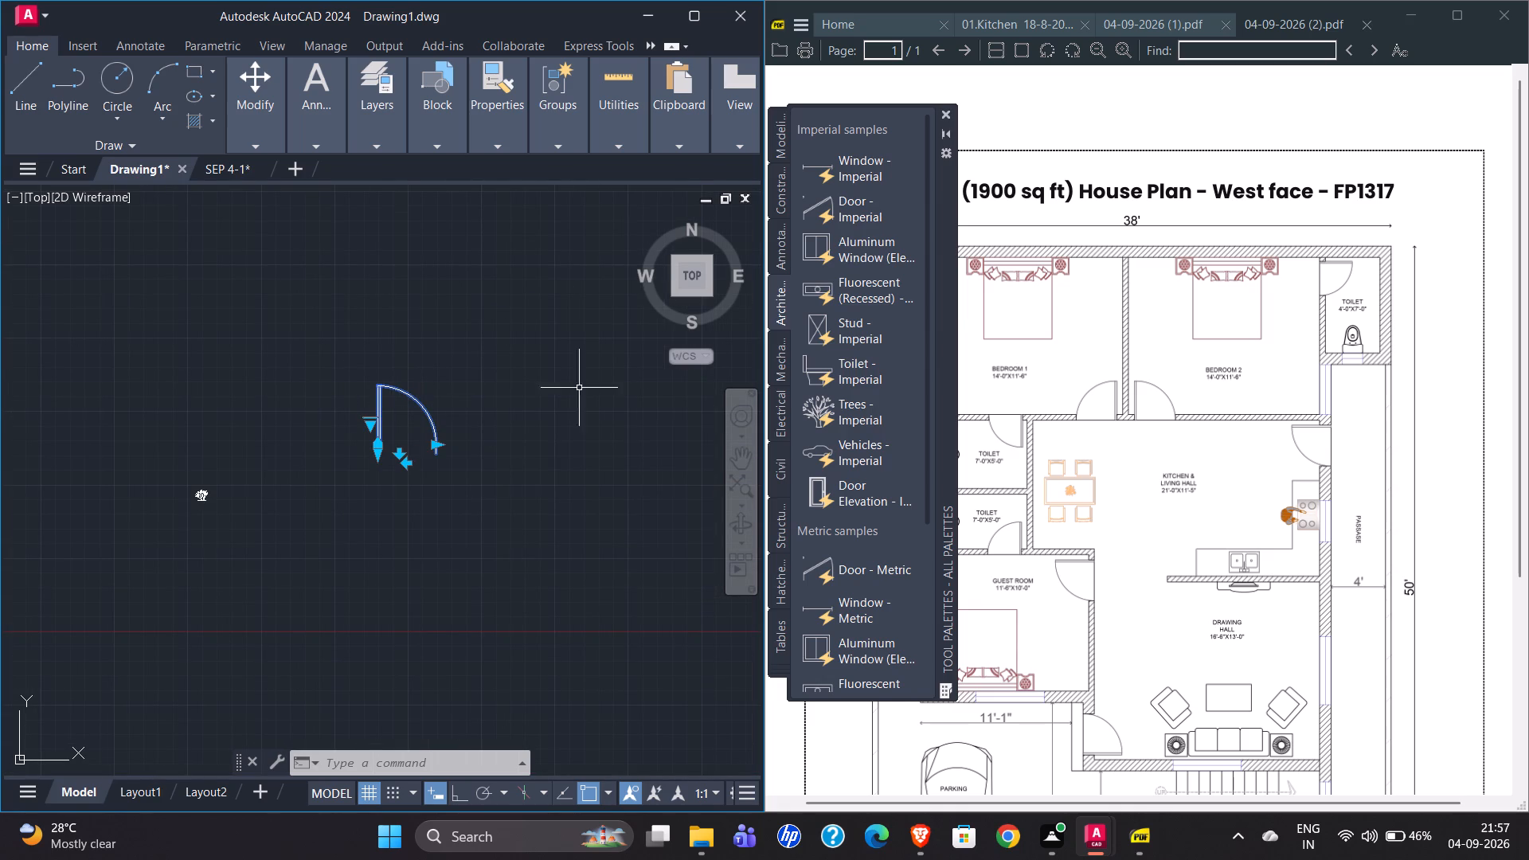
pyautogui.click(946, 112)
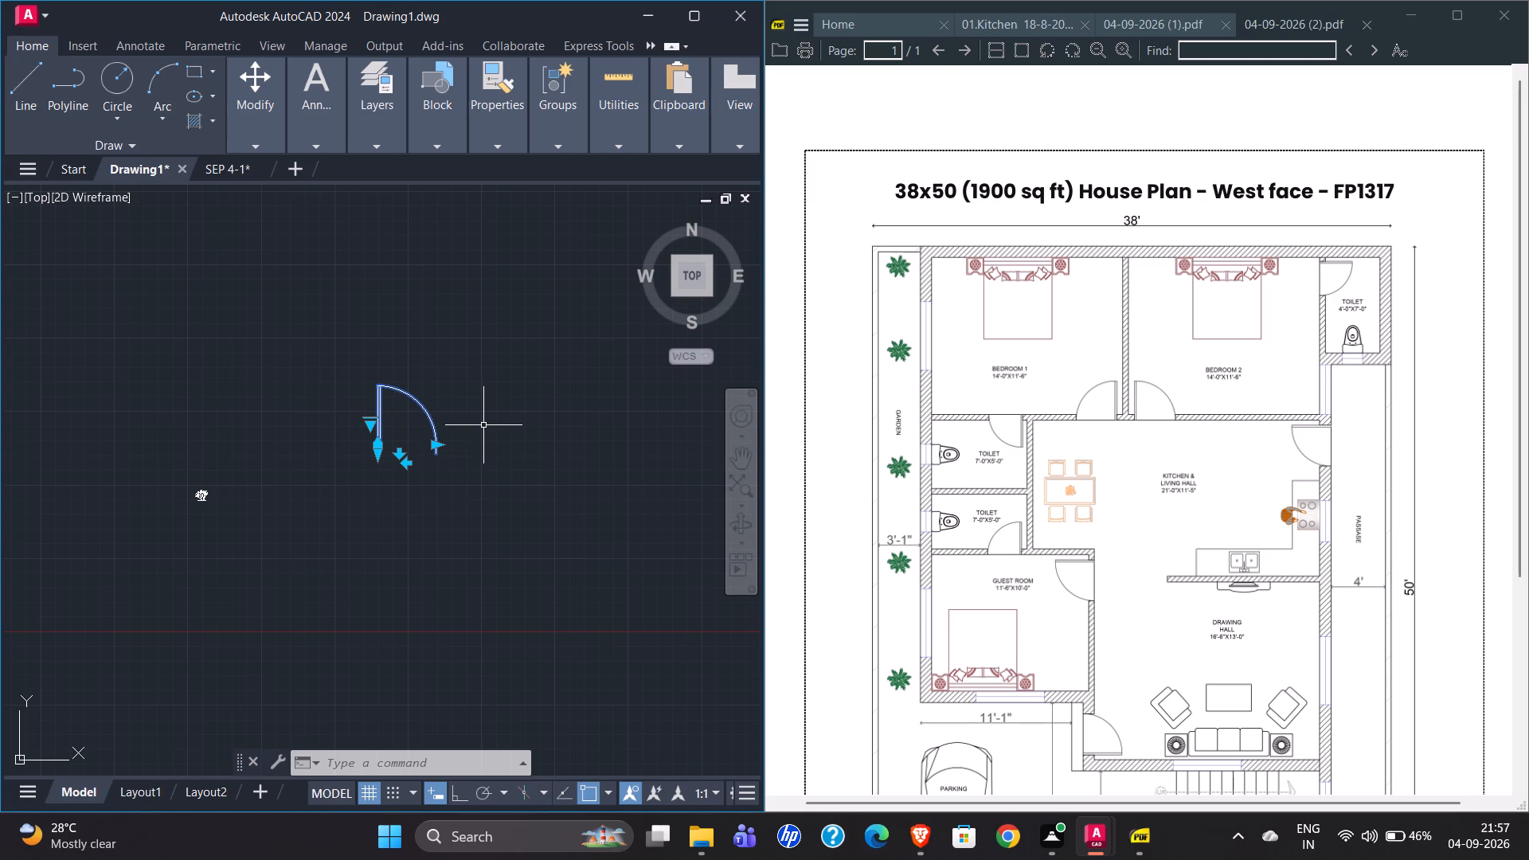
# Move the inserted door by its hinge-side bottom endpoint onto the jamb of Bedroom 2's doorway nearest the bedroom partition.
pyautogui.press('m')
pyautogui.press('Return')
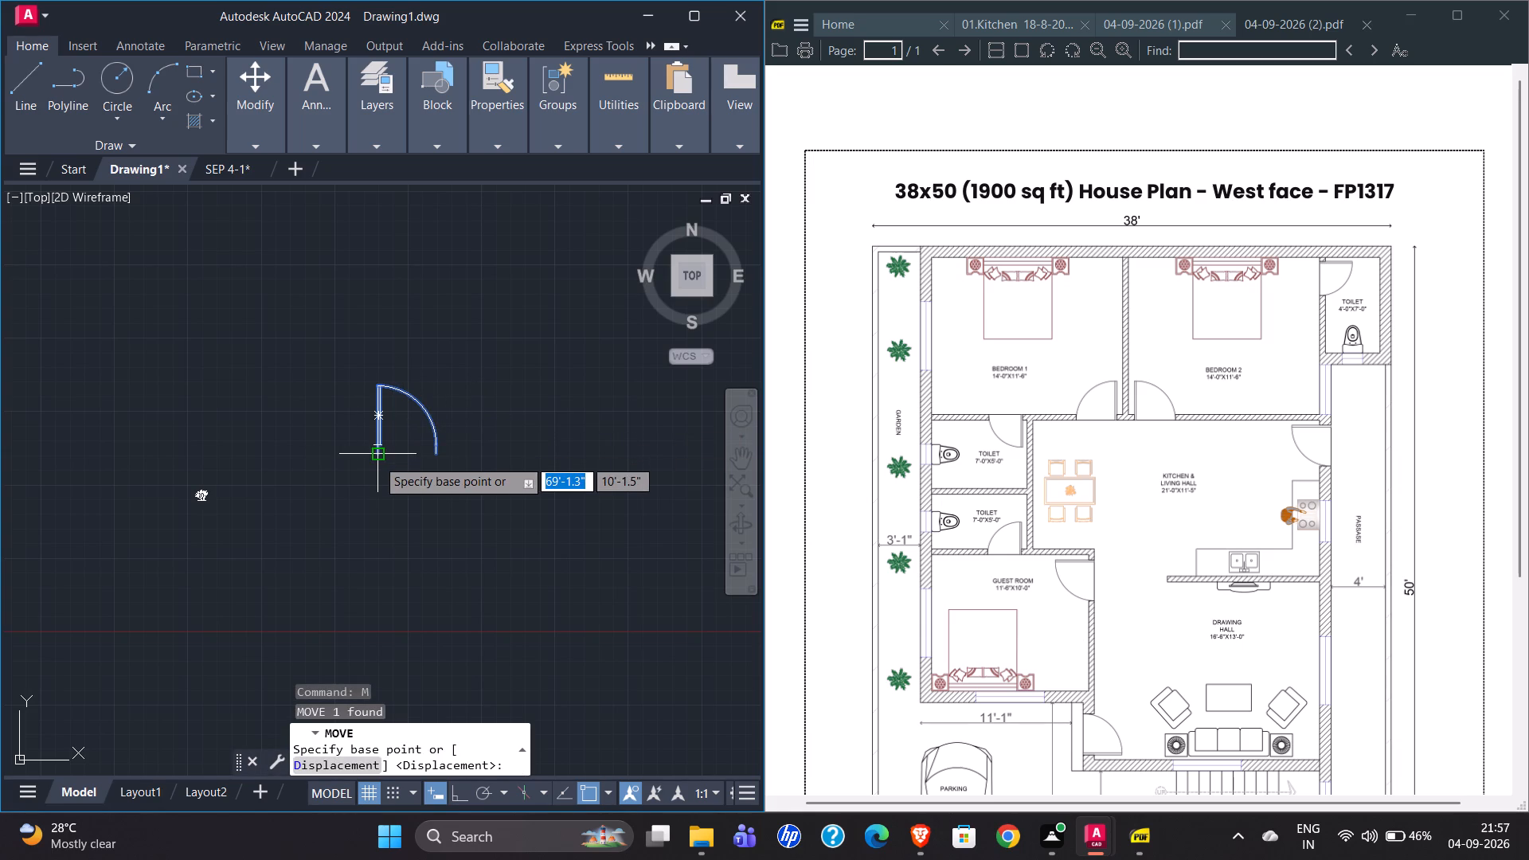
pyautogui.scroll(5, 377, 459)
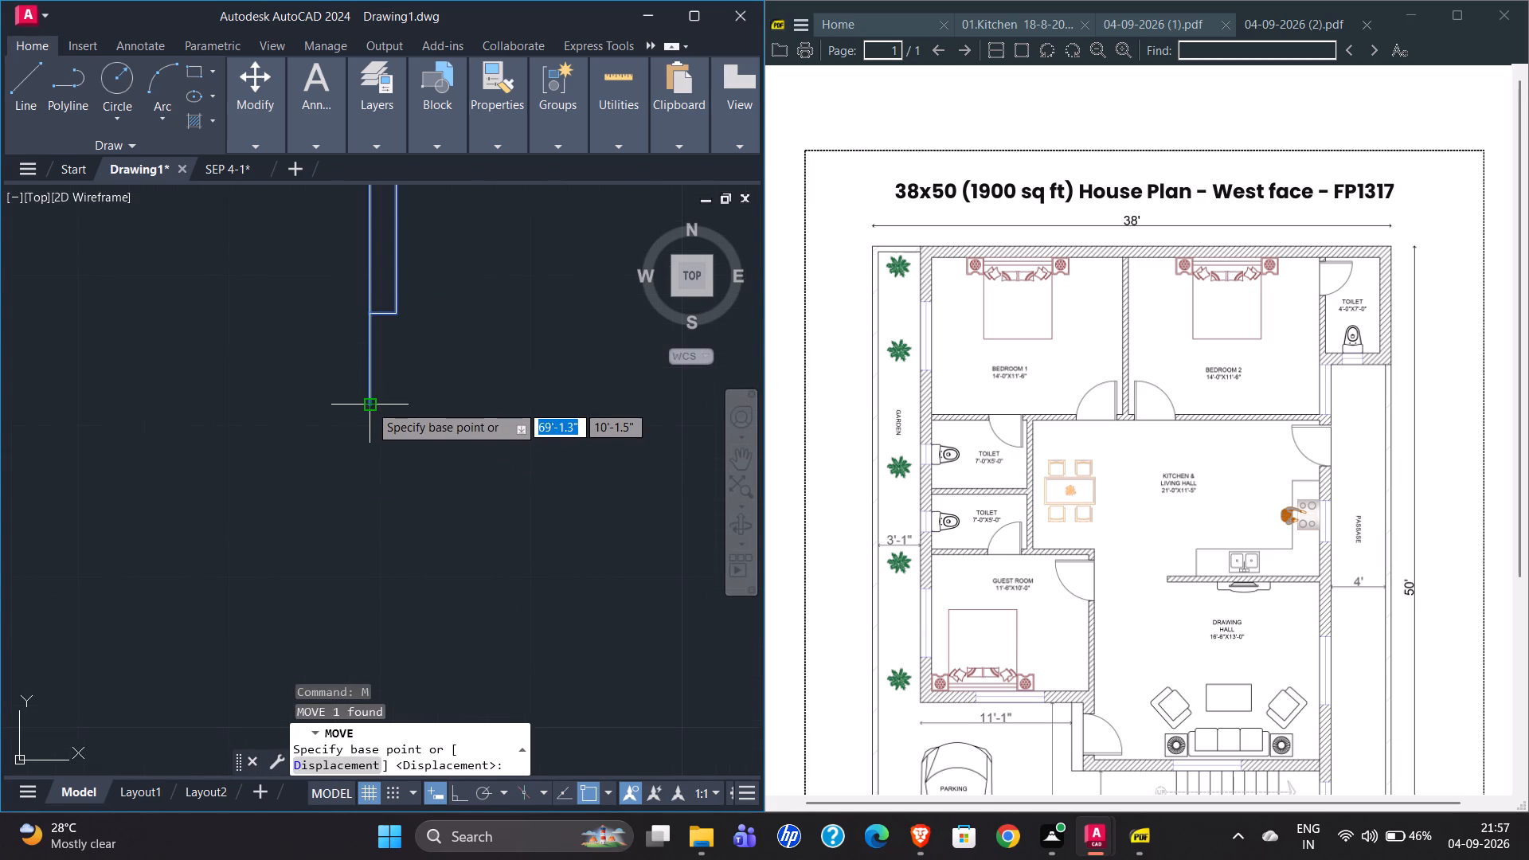
pyautogui.click(370, 405)
pyautogui.scroll(-8, 414, 452)
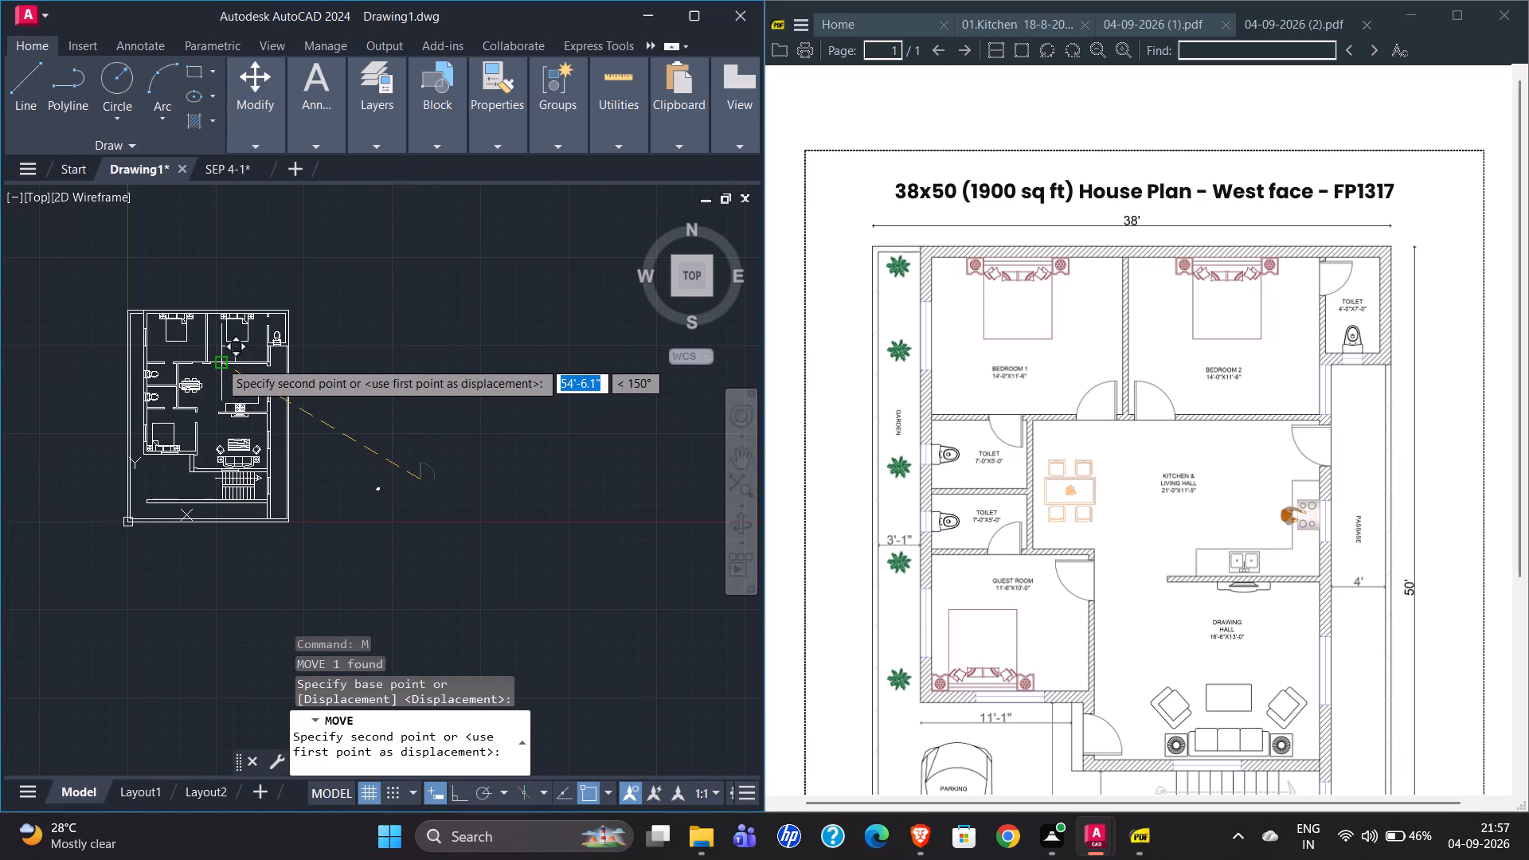
pyautogui.scroll(6, 219, 361)
pyautogui.click(76, 416)
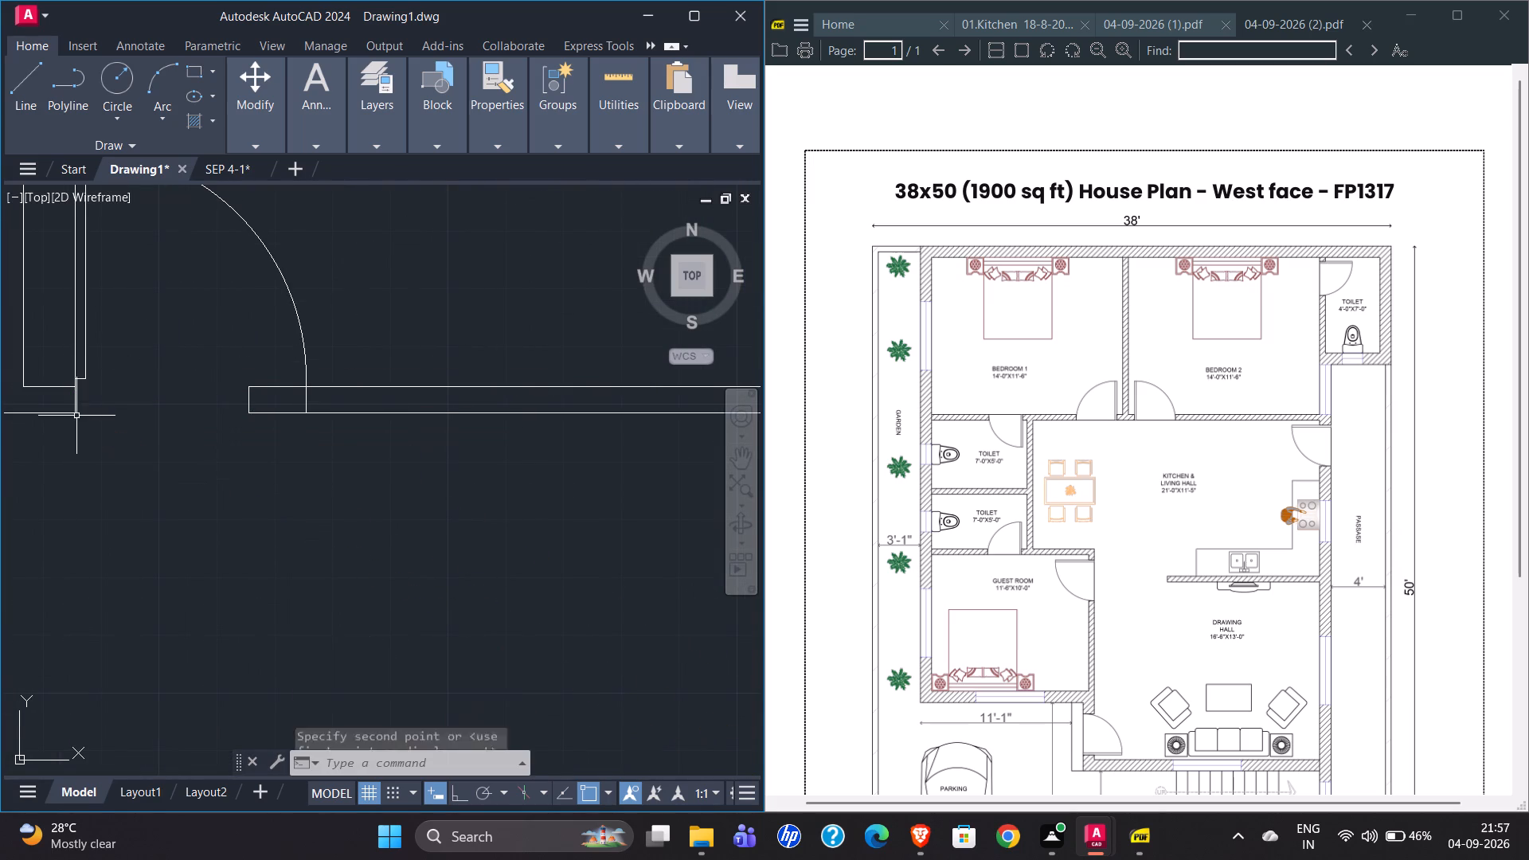
# Shrink the Bedroom 2 door's width to 2'-6" so it ends at the doorway's opposite jamb.
pyautogui.scroll(-2, 327, 475)
pyautogui.scroll(2, 330, 417)
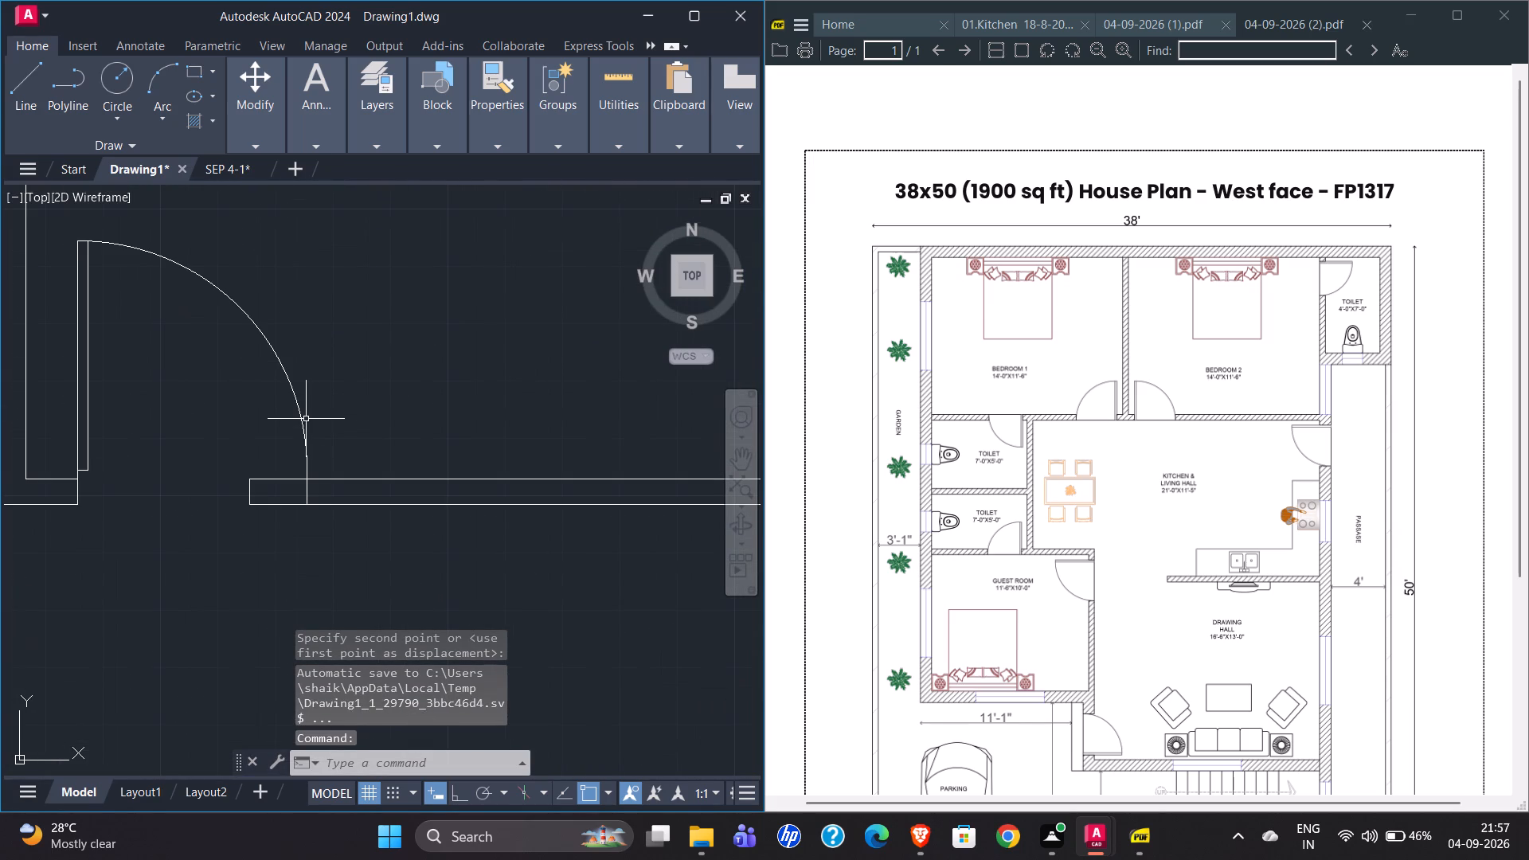
pyautogui.click(301, 425)
pyautogui.click(303, 467)
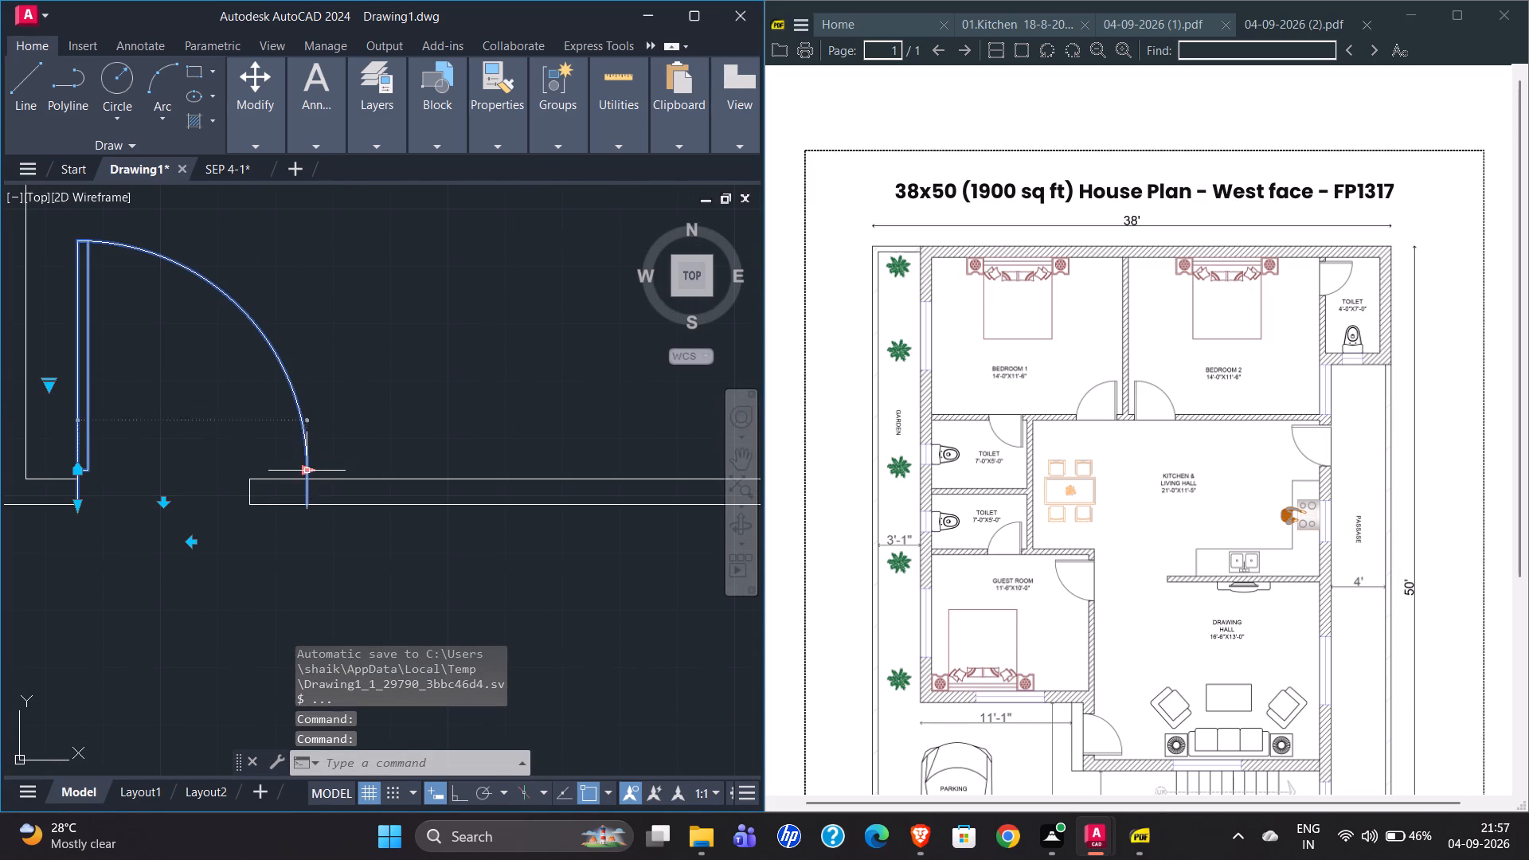
pyautogui.click(244, 471)
# Copy the Bedroom 2 door into Bedroom 1's doorway, 4'-4.5" across the partition wall.
pyautogui.scroll(-2, 401, 395)
pyautogui.scroll(1, 228, 393)
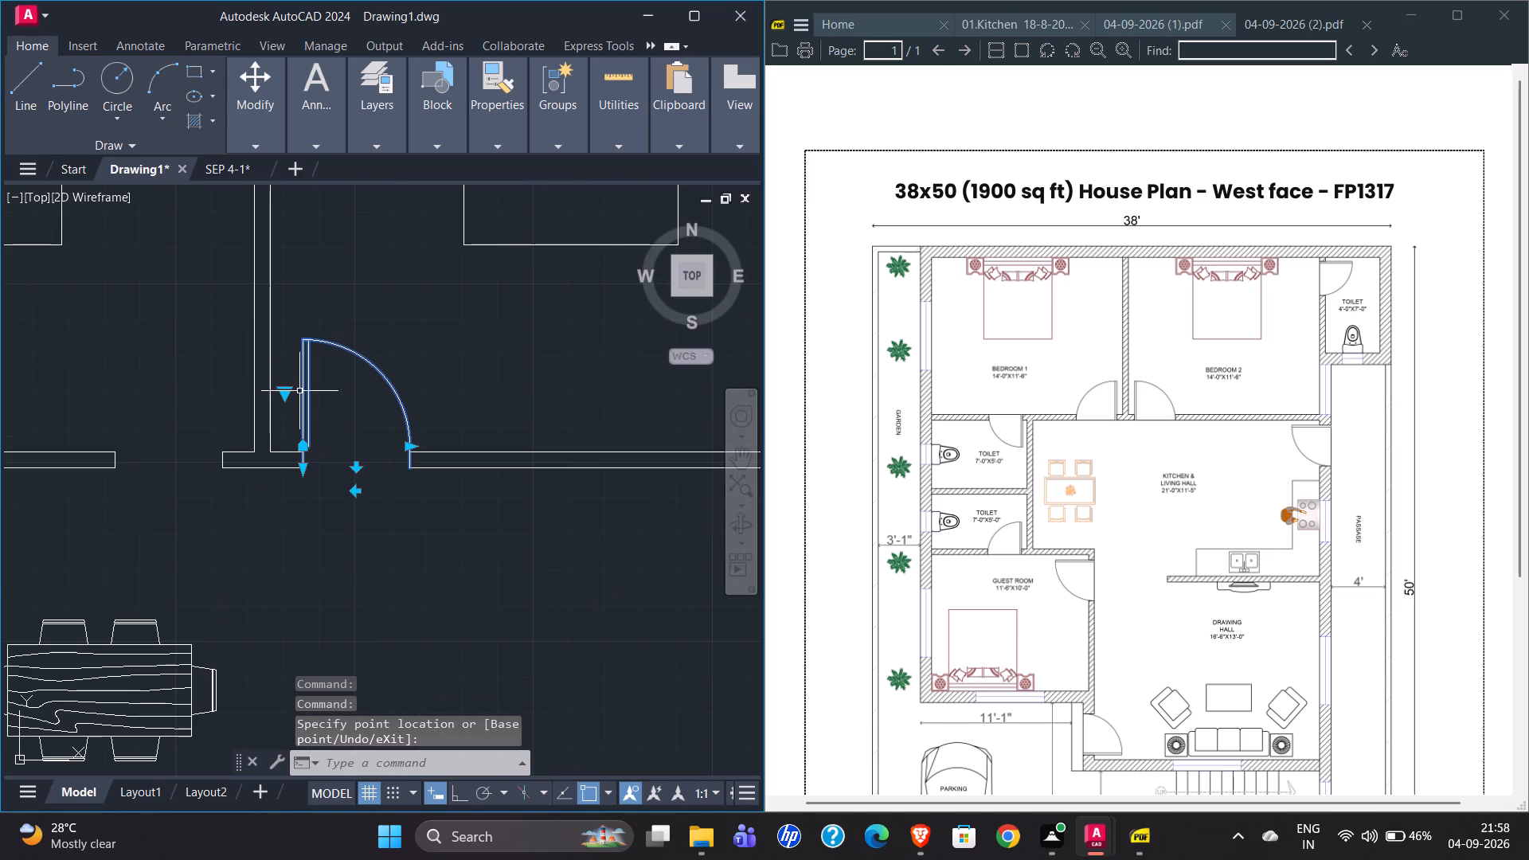
pyautogui.write('CO')
pyautogui.press('Return')
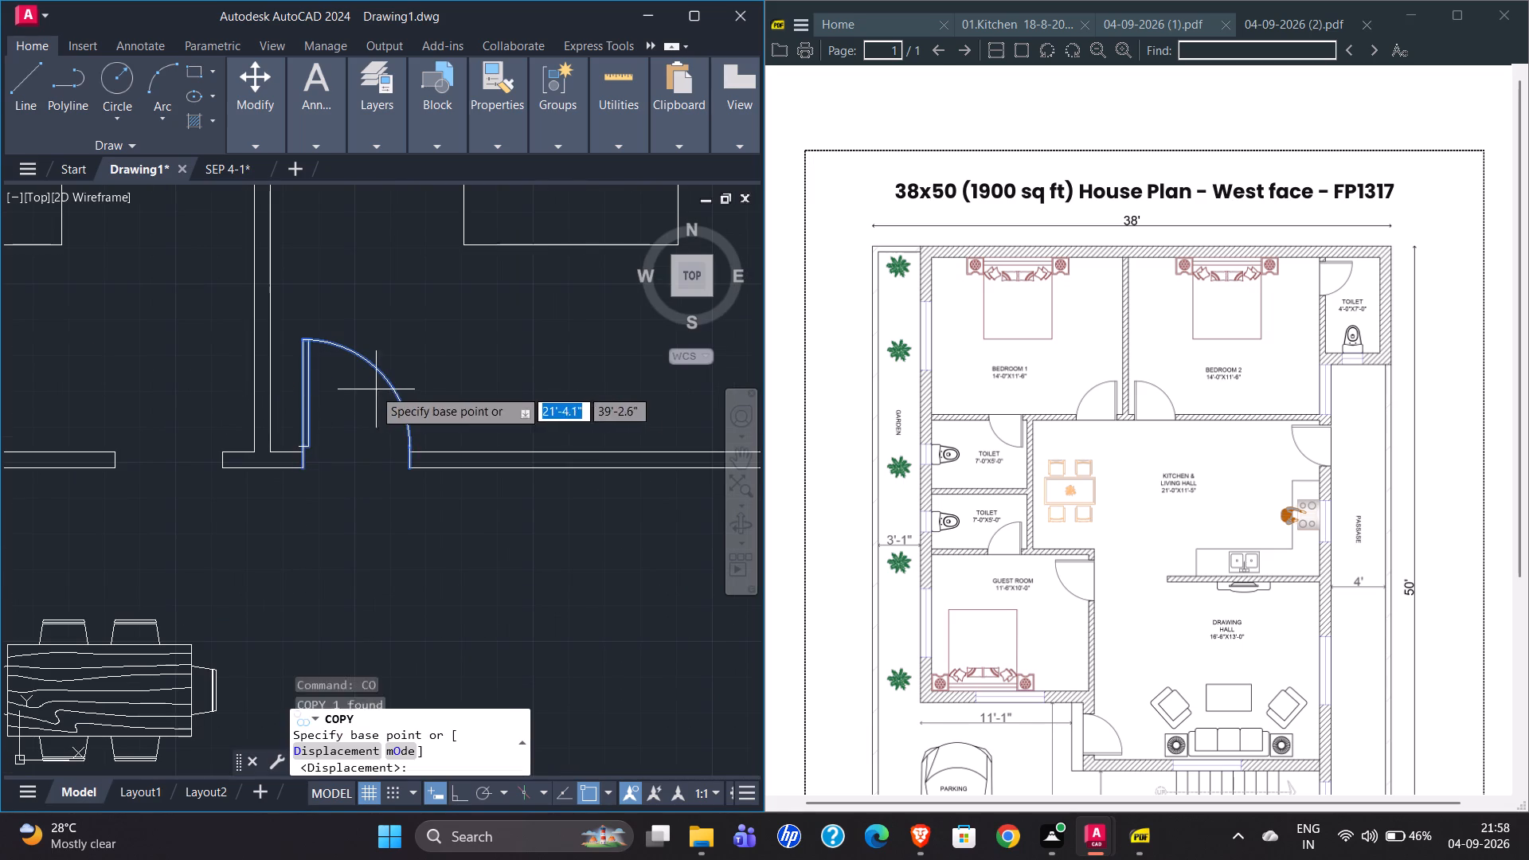
pyautogui.click(302, 468)
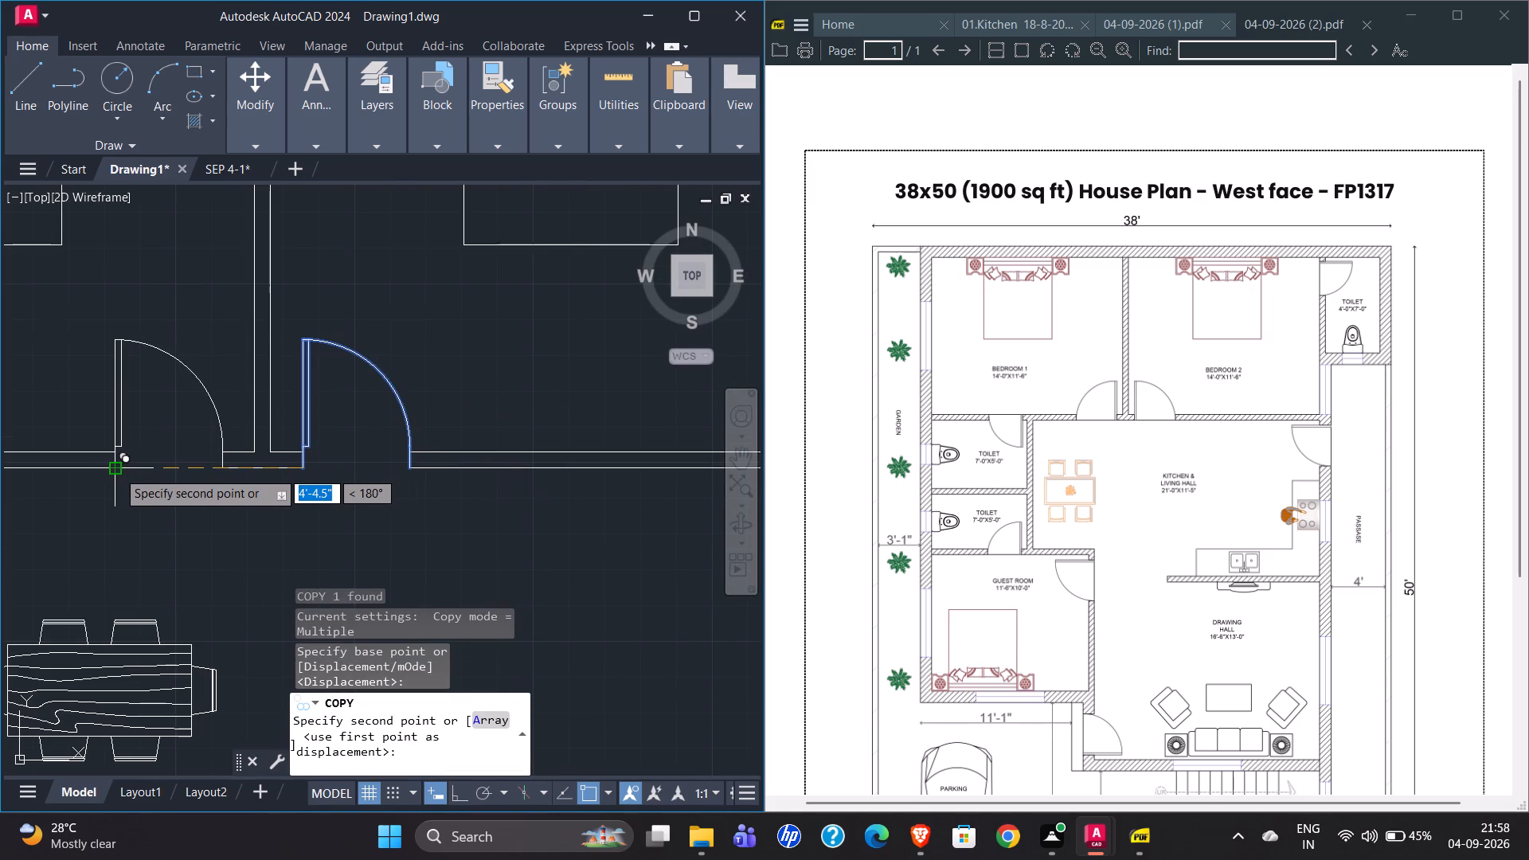
pyautogui.click(117, 471)
pyautogui.press('`')
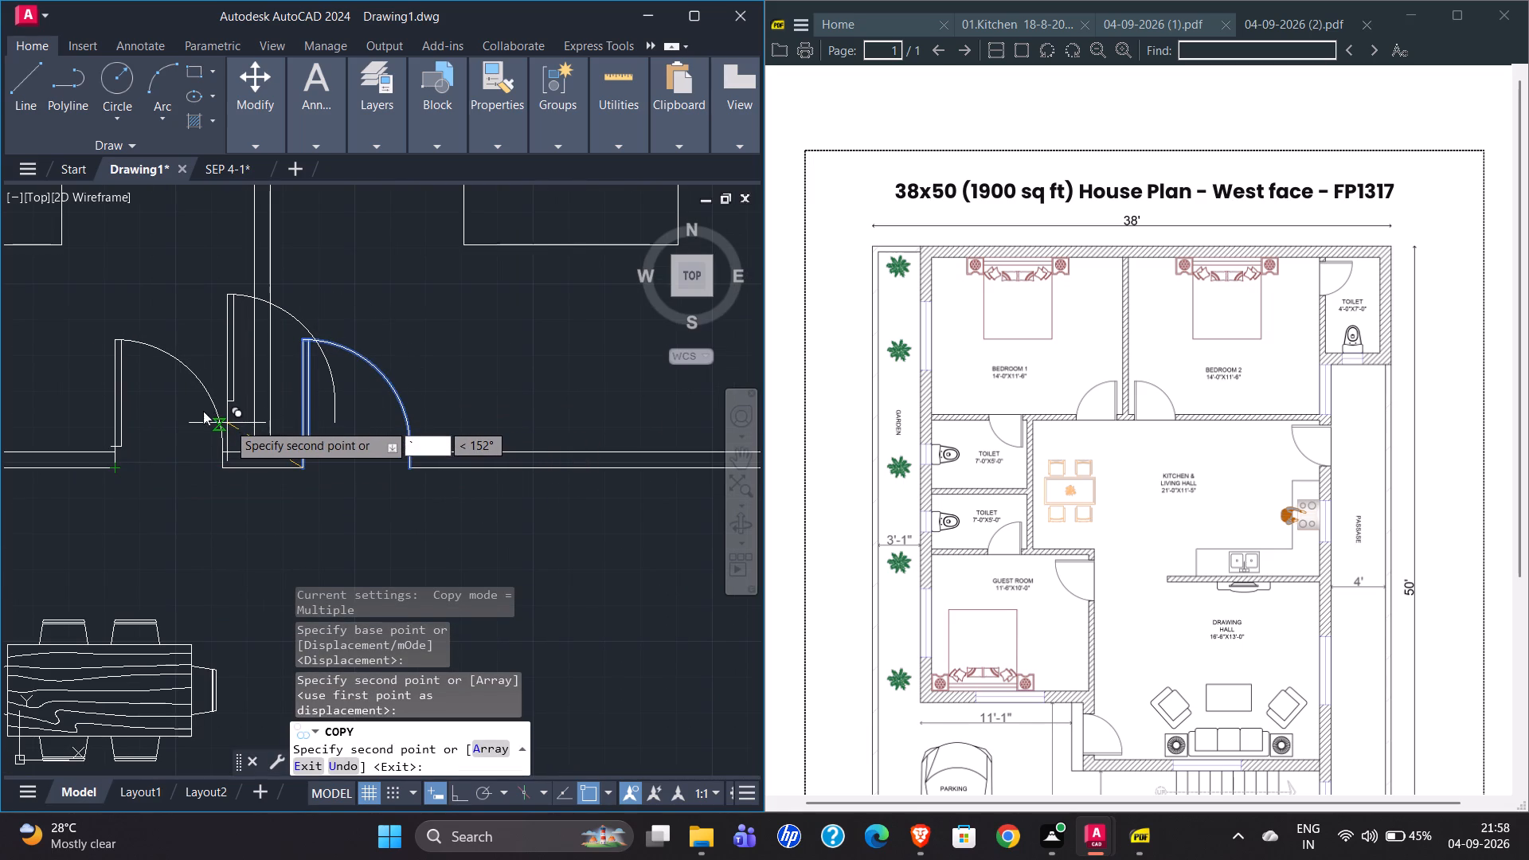
pyautogui.press('Escape')
# Flip the Bedroom 1 door horizontally so its hinge sits on the jamb beside the bedroom partition.
pyautogui.click(215, 409)
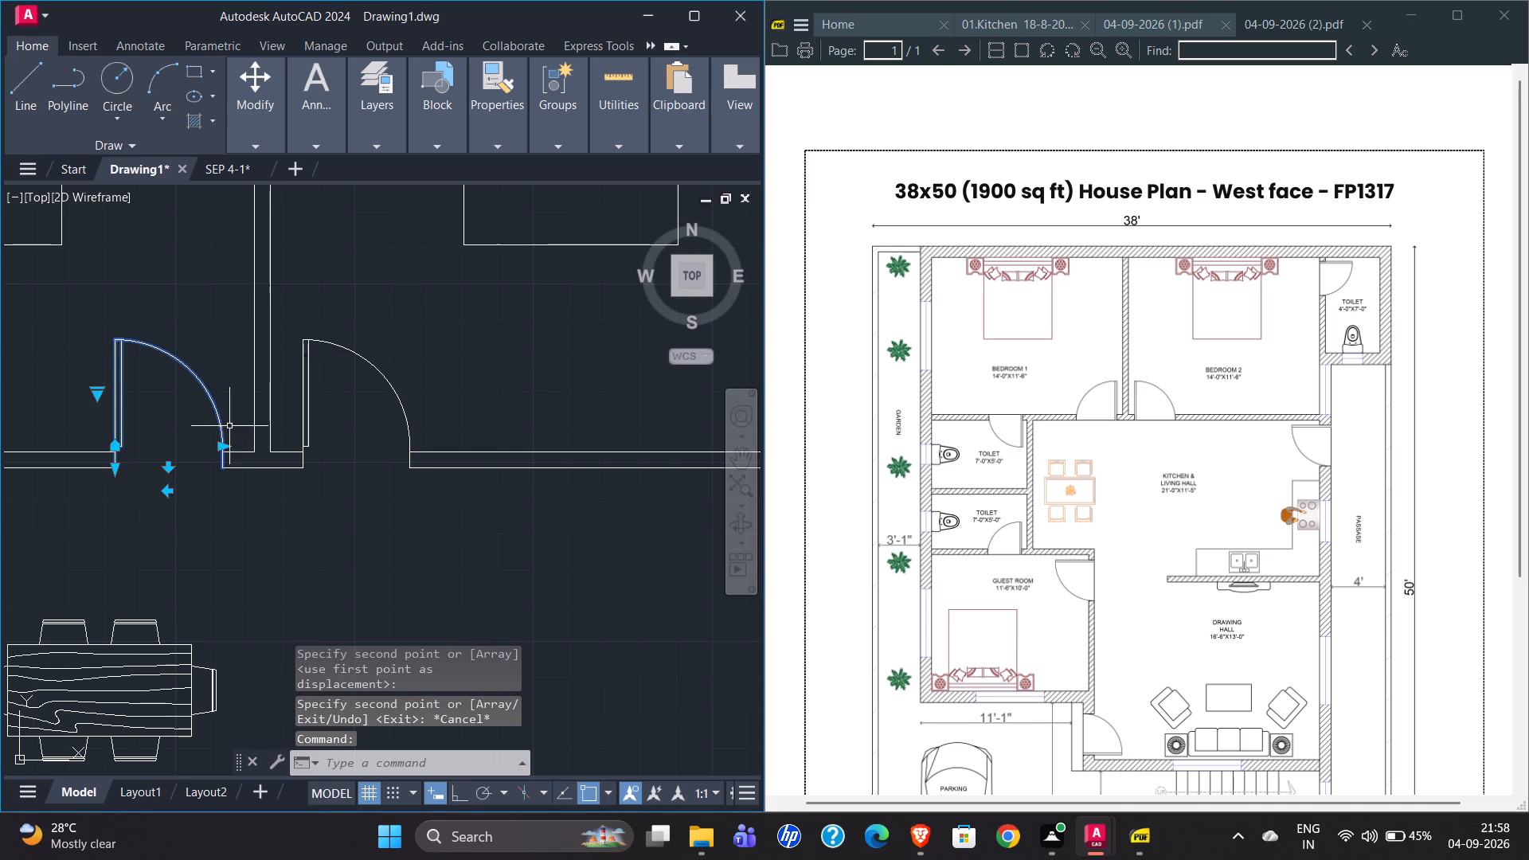
pyautogui.click(166, 491)
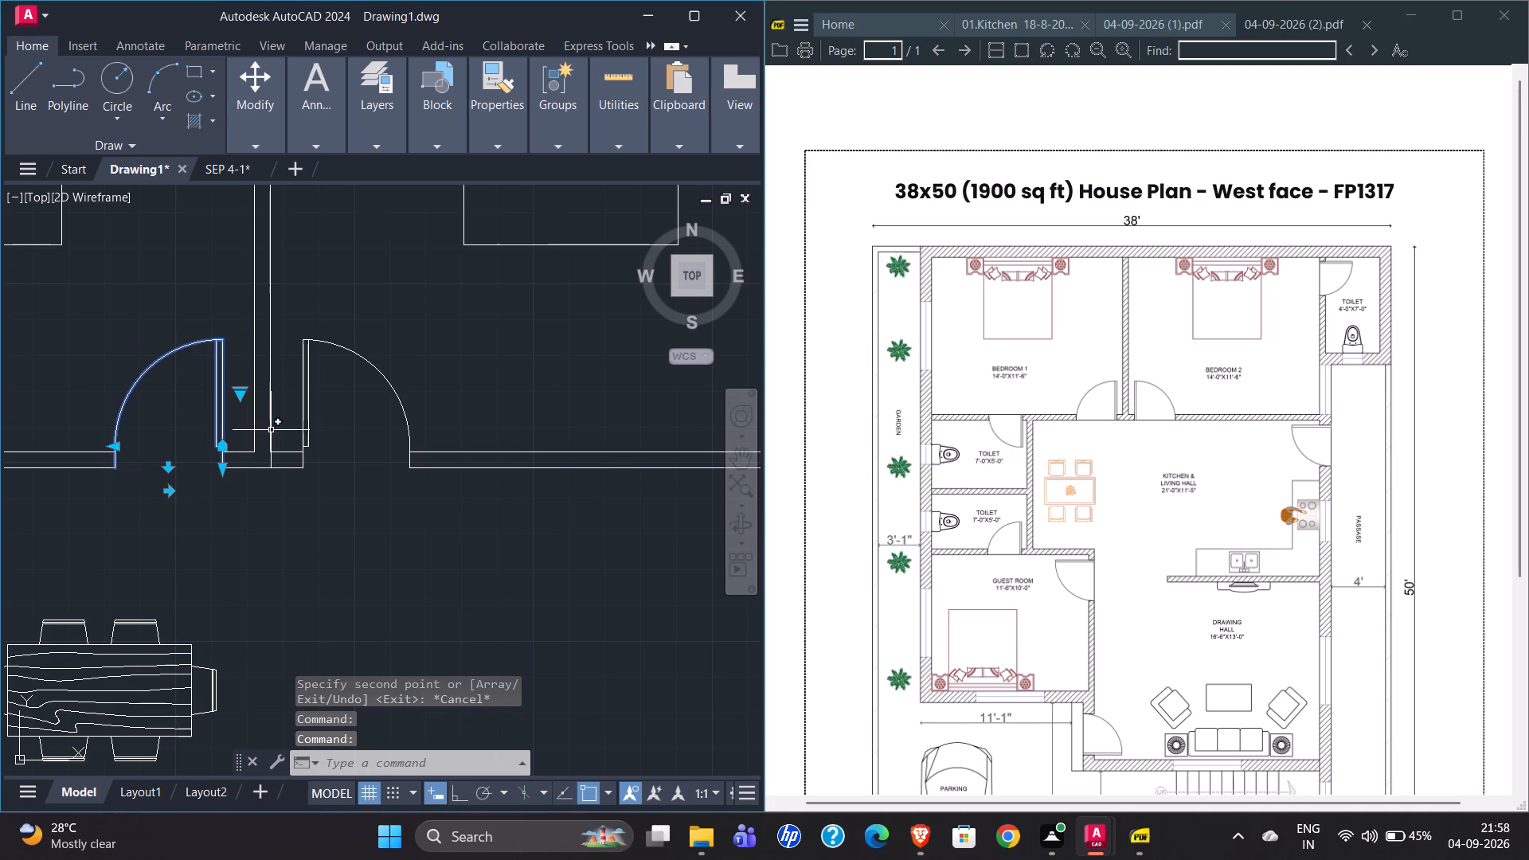
pyautogui.press('Escape')
# Copy the Bedroom 1 door by its hinge-side bottom endpoint onto the dining-side jamb of the lower toilet's doorway.
pyautogui.scroll(1, 187, 444)
pyautogui.scroll(-3, 342, 417)
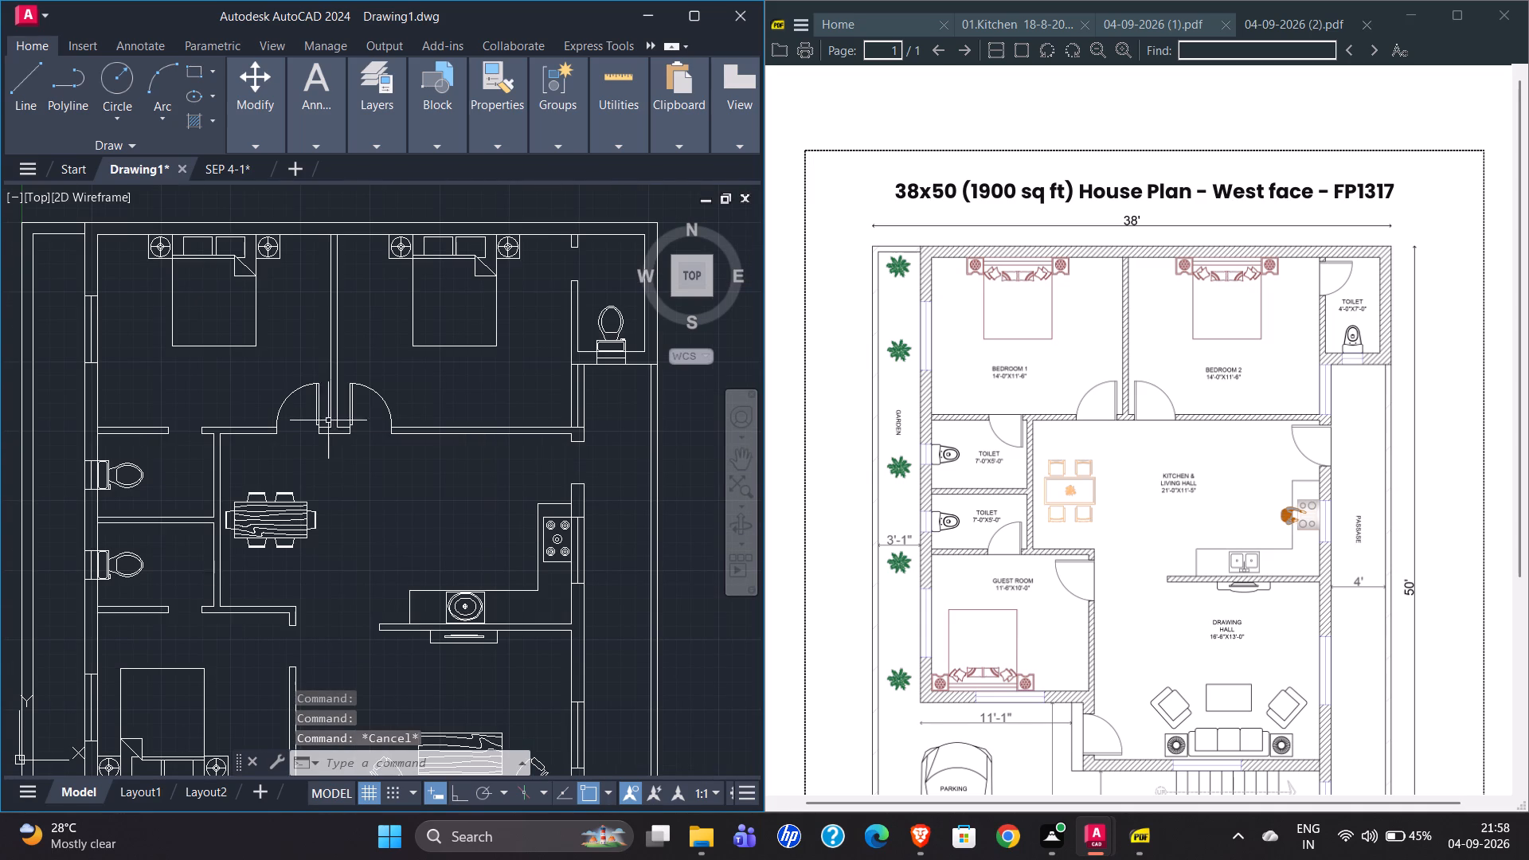
pyautogui.click(286, 406)
pyautogui.click(284, 403)
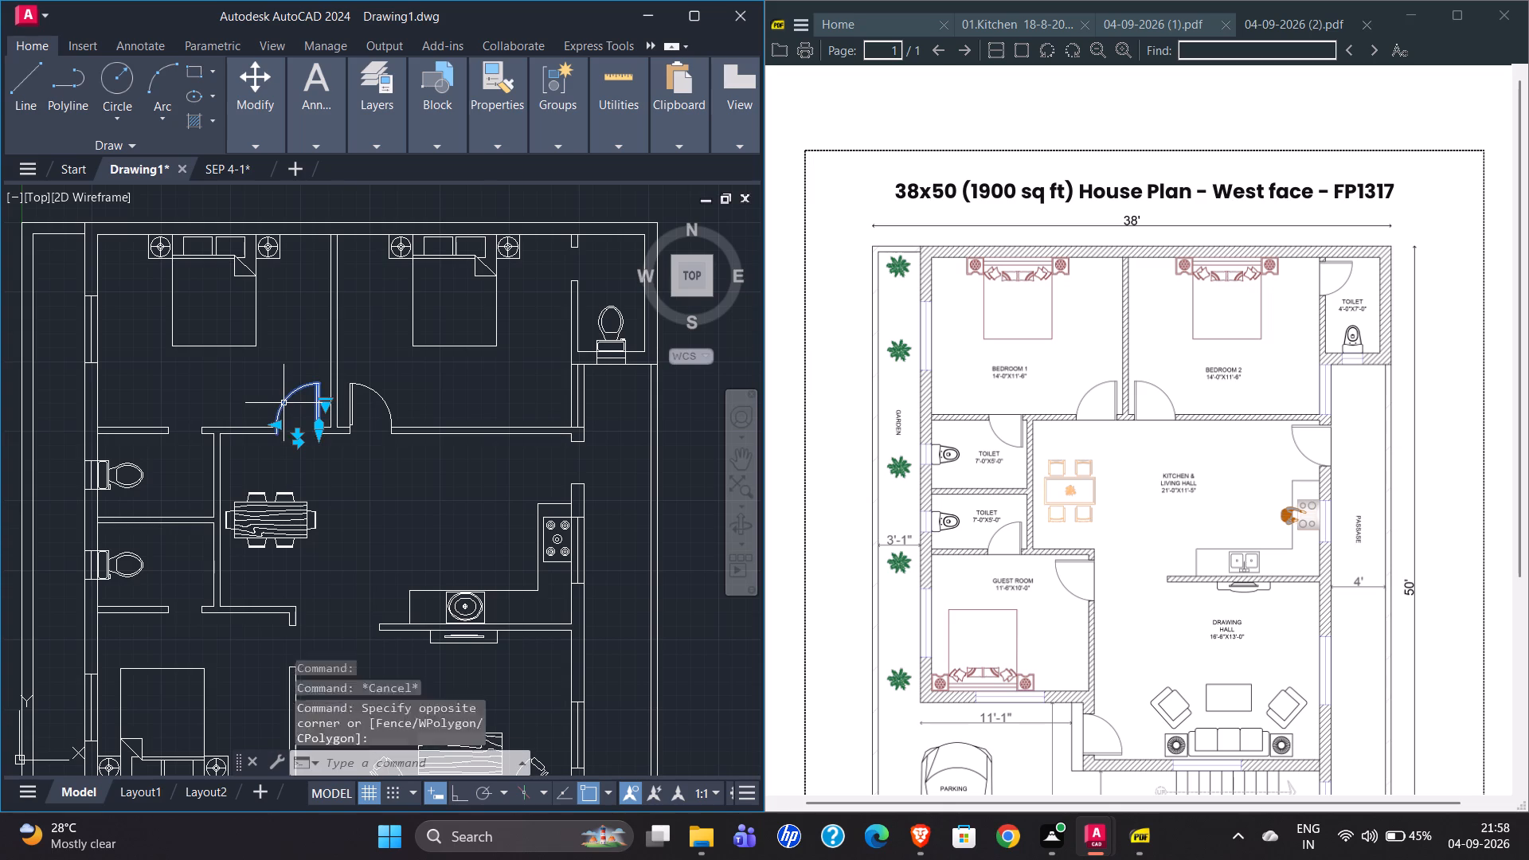
pyautogui.write('CO')
pyautogui.press('Return')
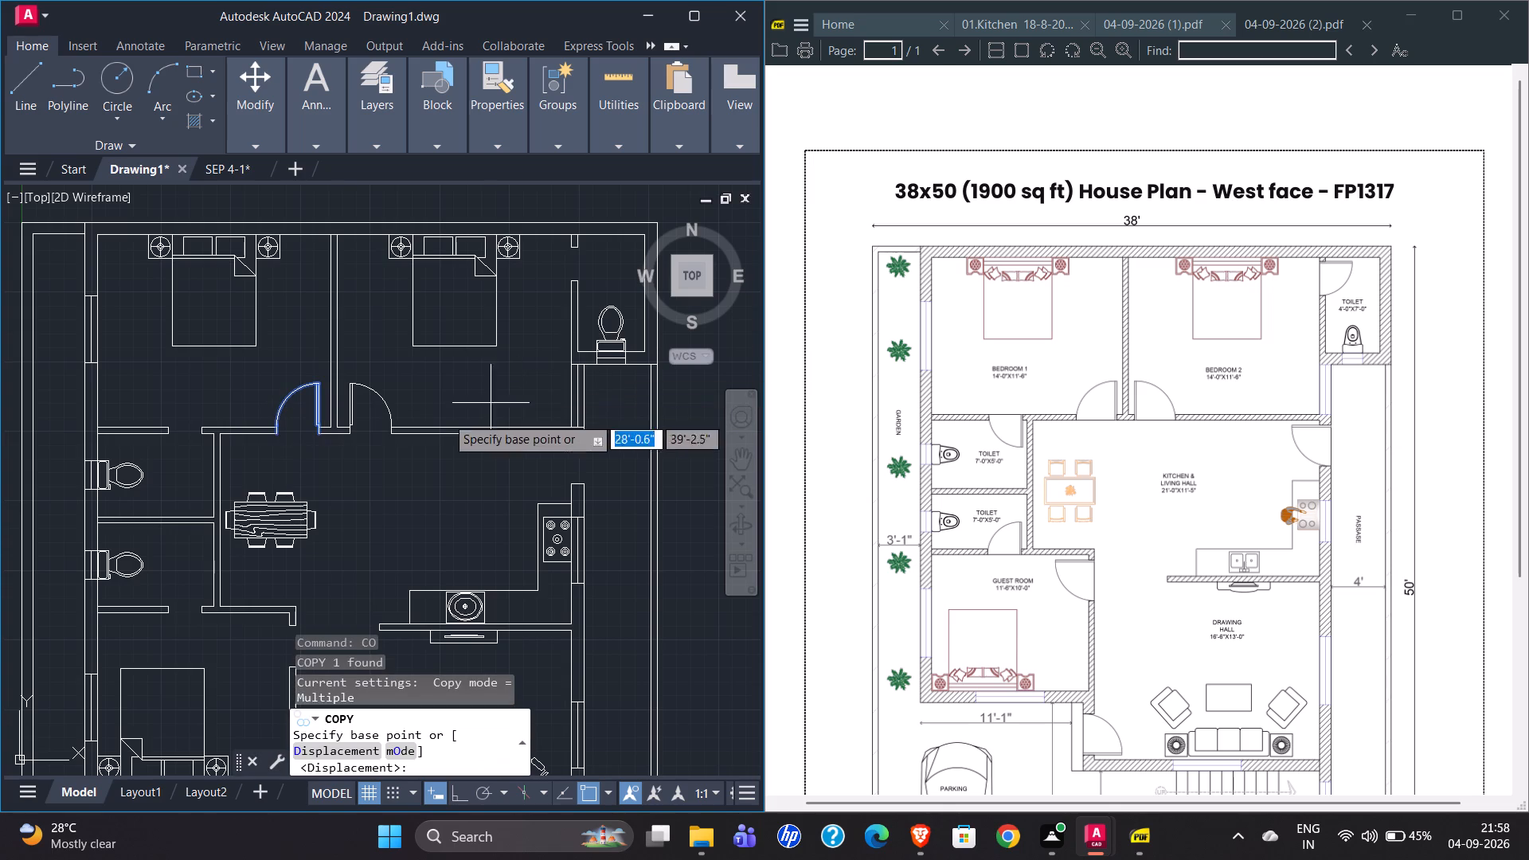
pyautogui.scroll(4, 317, 444)
pyautogui.click(319, 377)
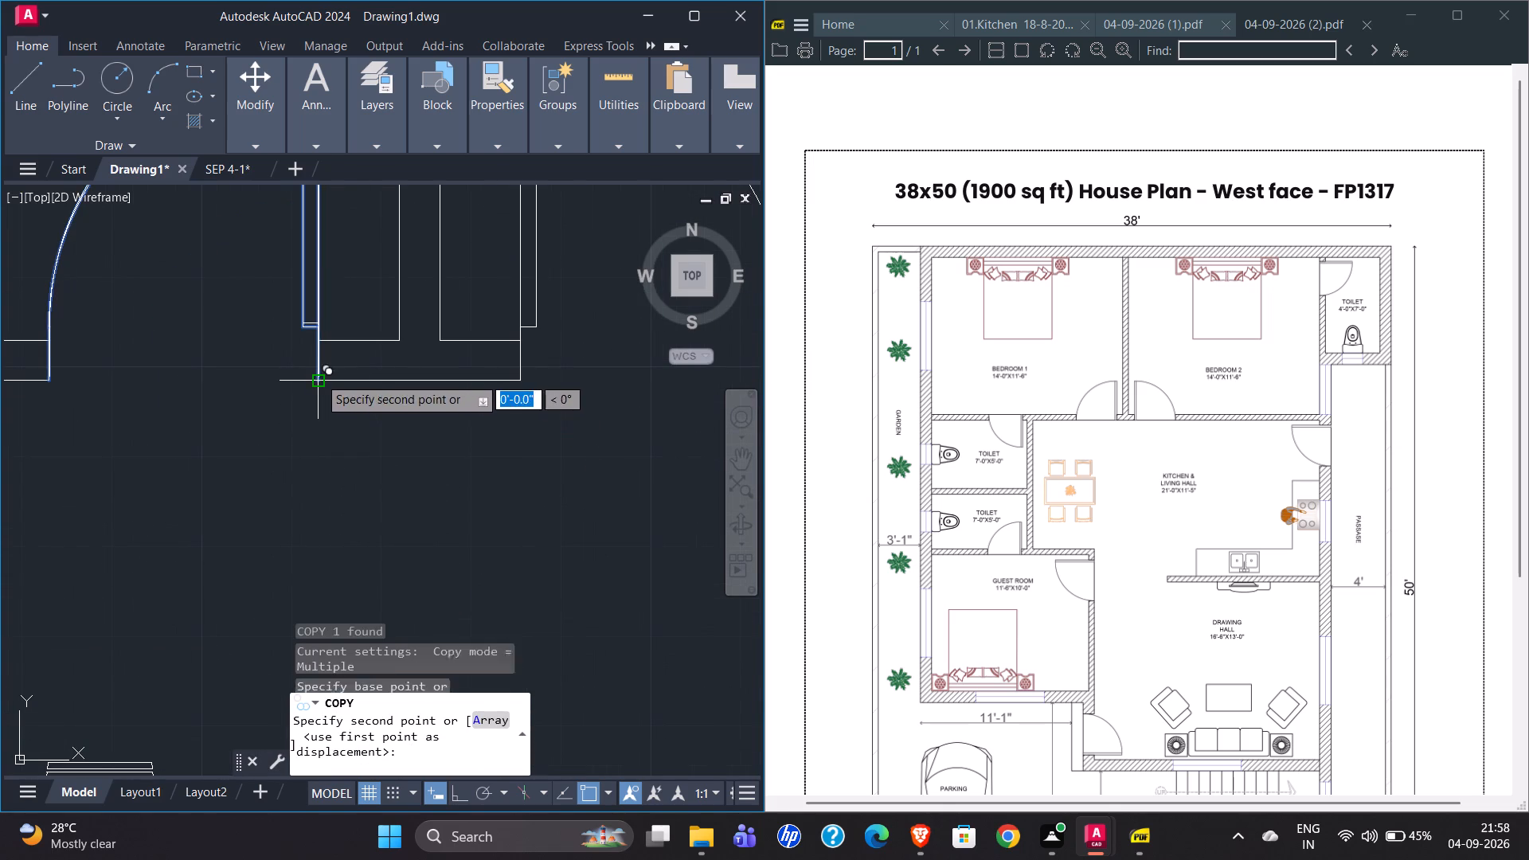
pyautogui.scroll(-4, 382, 347)
pyautogui.scroll(4, 266, 534)
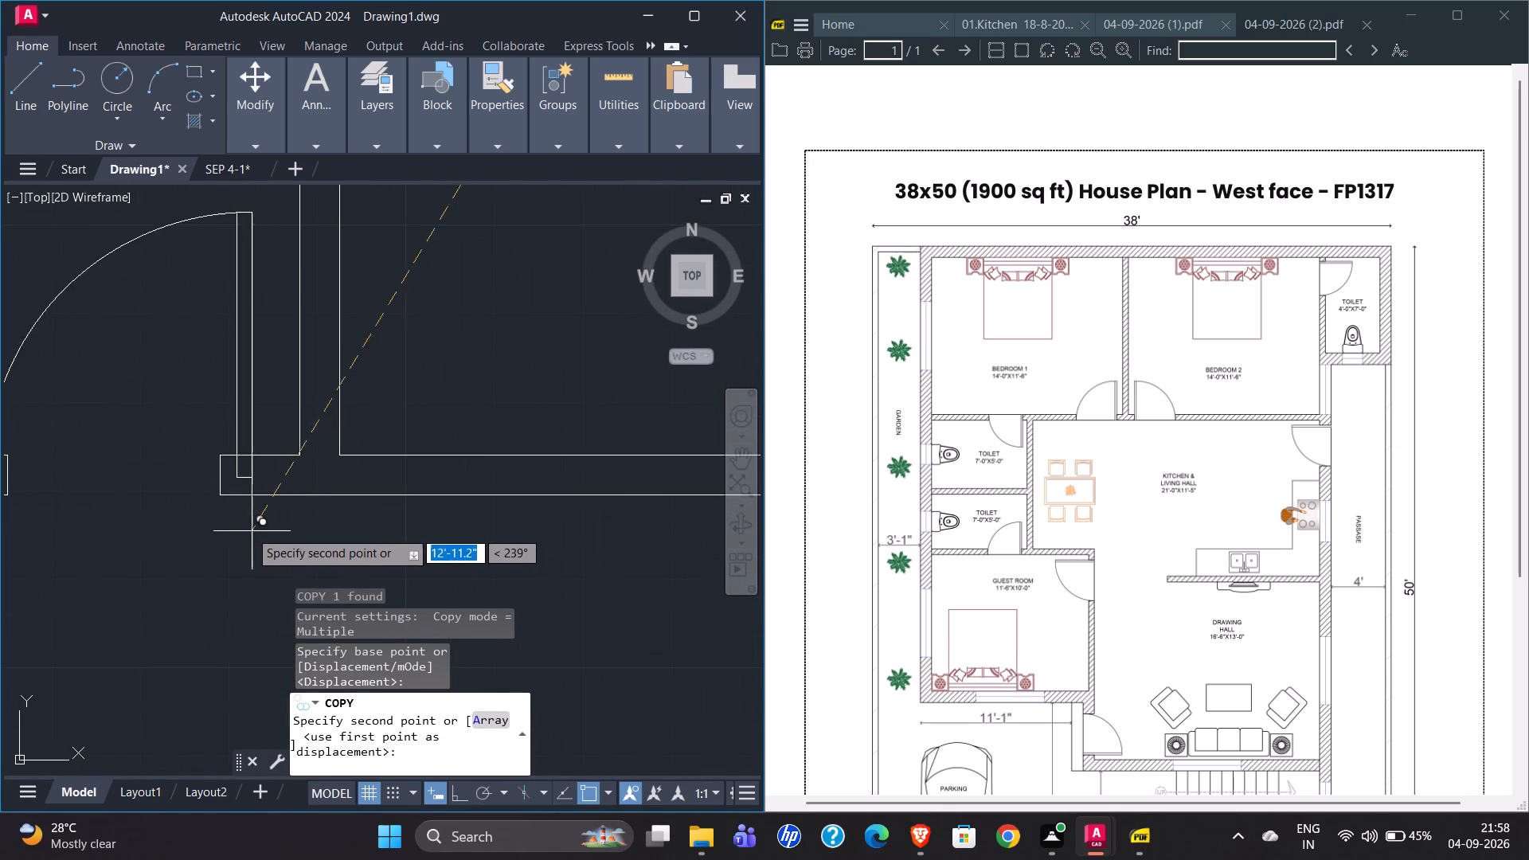
pyautogui.click(220, 498)
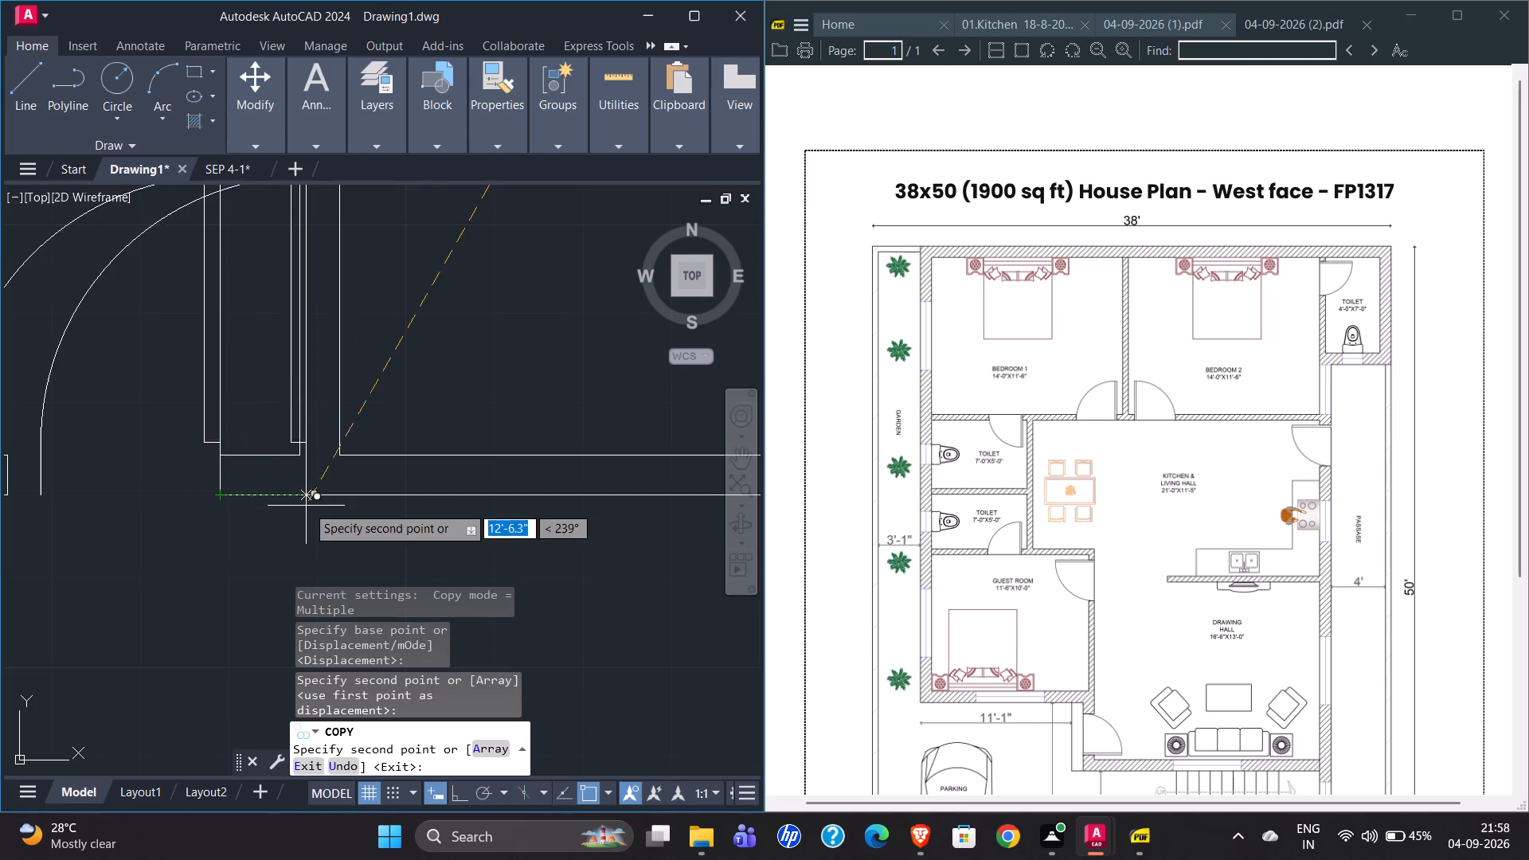
pyautogui.scroll(-2, 311, 512)
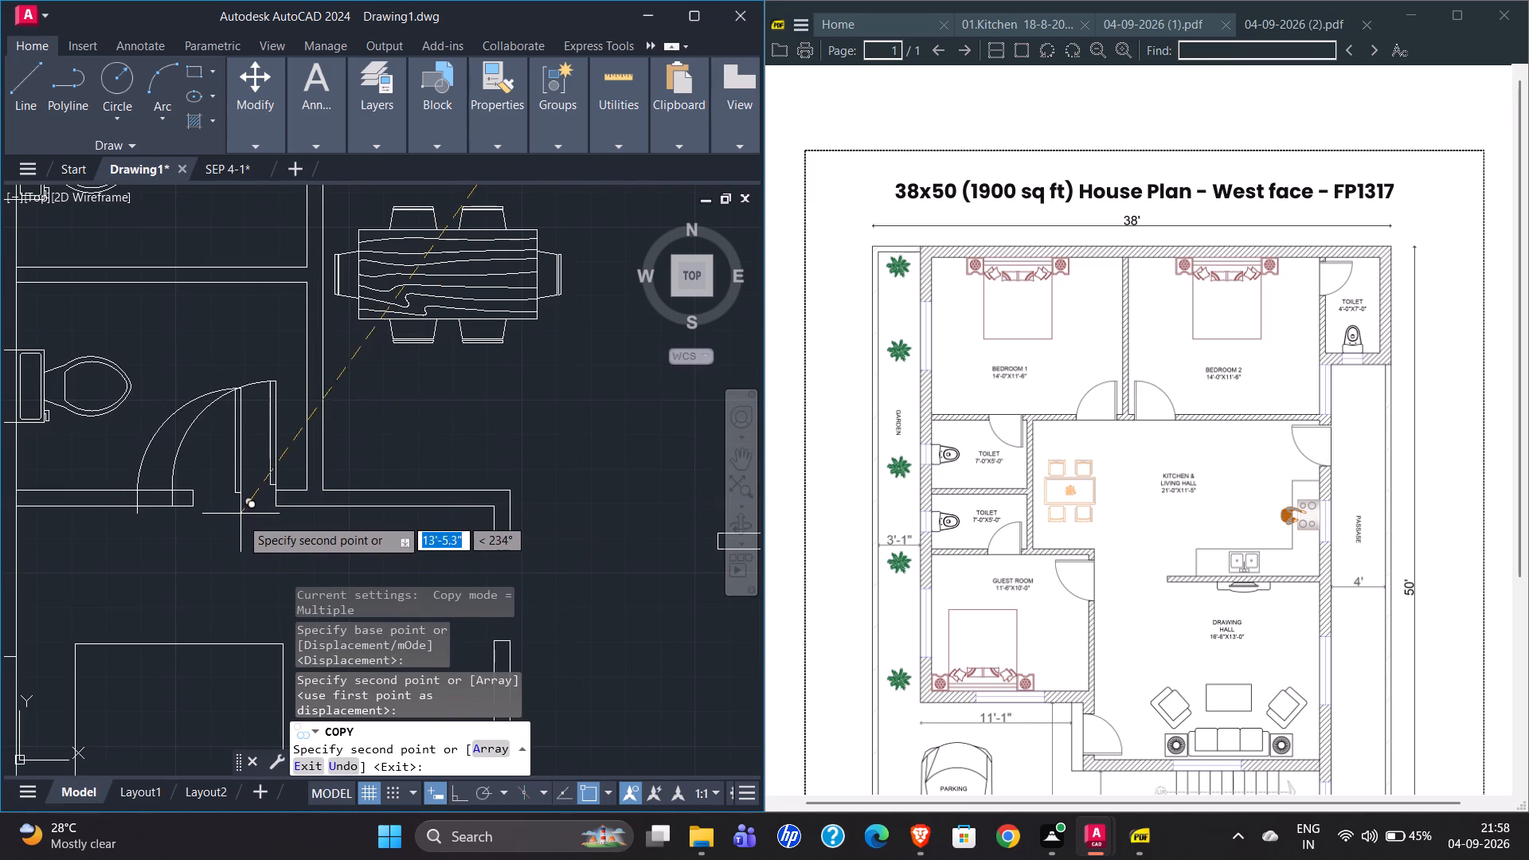
pyautogui.press('Escape')
# Shorten the lower toilet door's width to fit between the two jambs of its doorway.
pyautogui.click(173, 464)
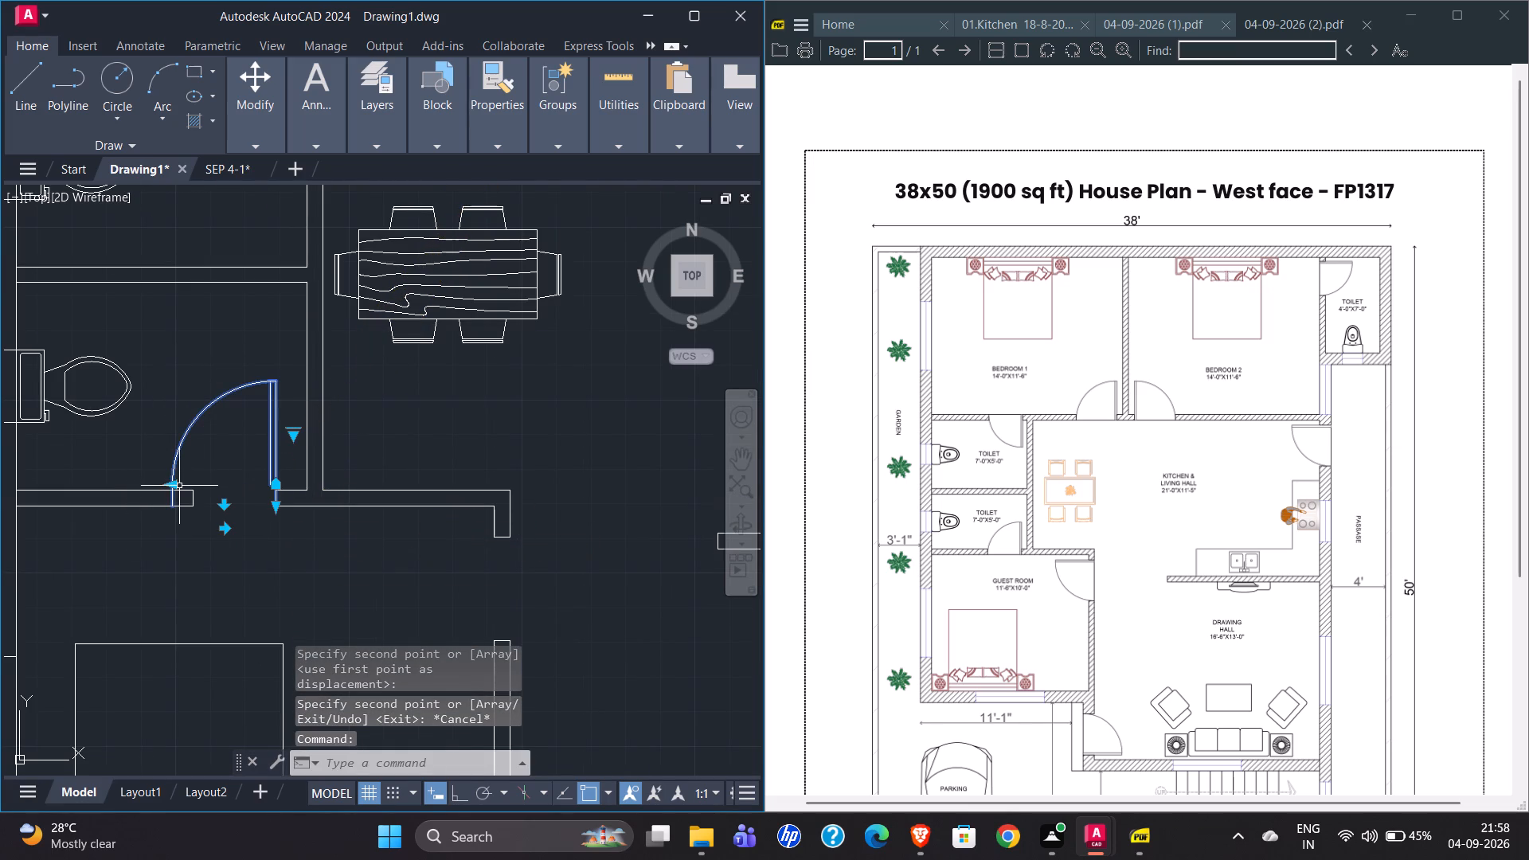
pyautogui.click(171, 483)
pyautogui.click(197, 484)
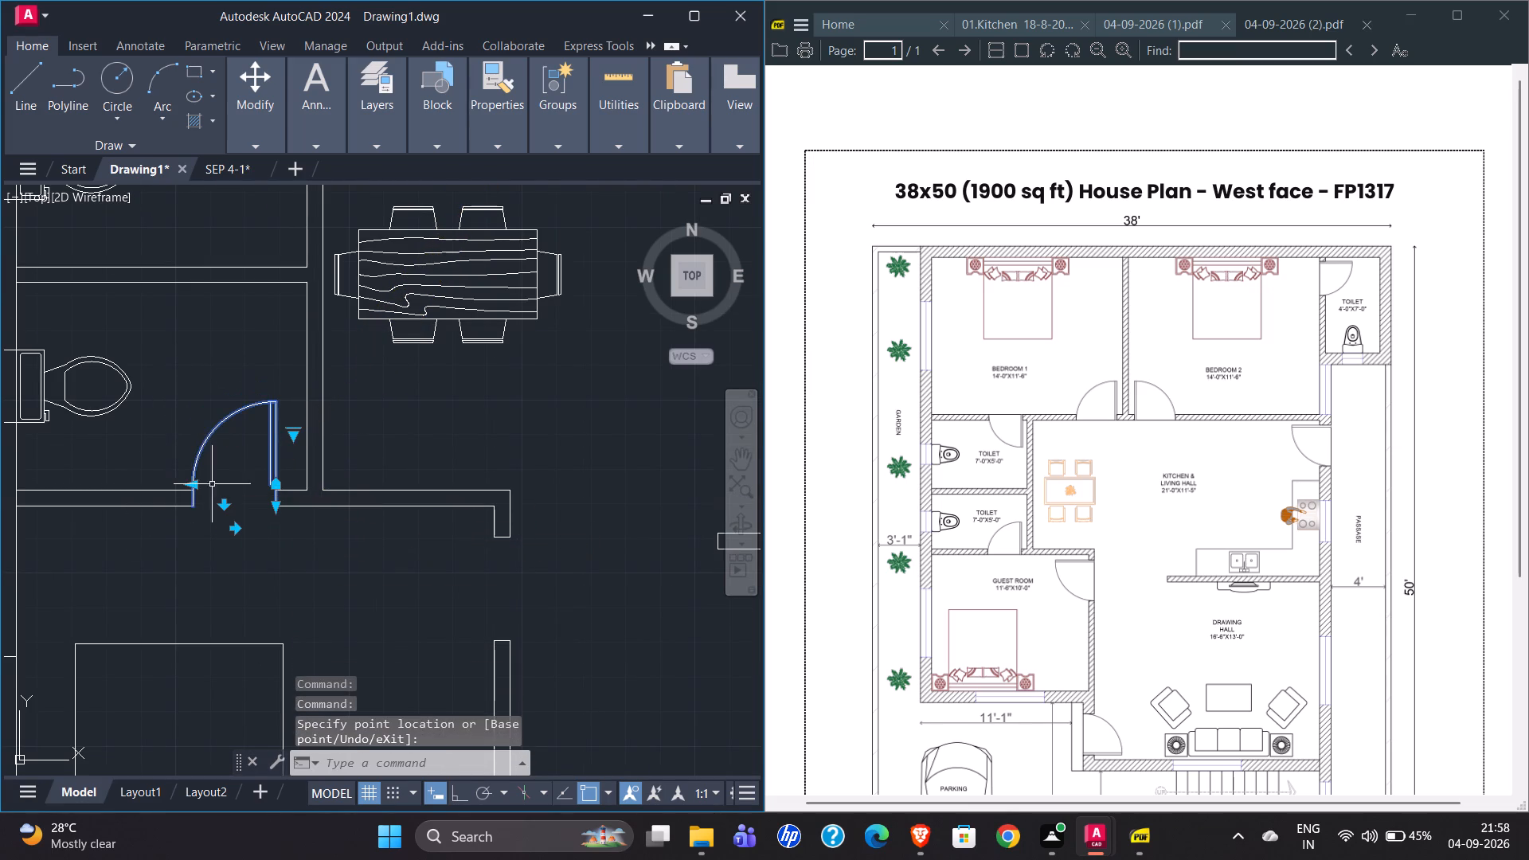
# Mirror the lower toilet door into the upper toilet's doorway about a horizontal line along their shared wall with Ortho on, keeping the original.
pyautogui.scroll(-2, 236, 550)
pyautogui.scroll(3, 219, 329)
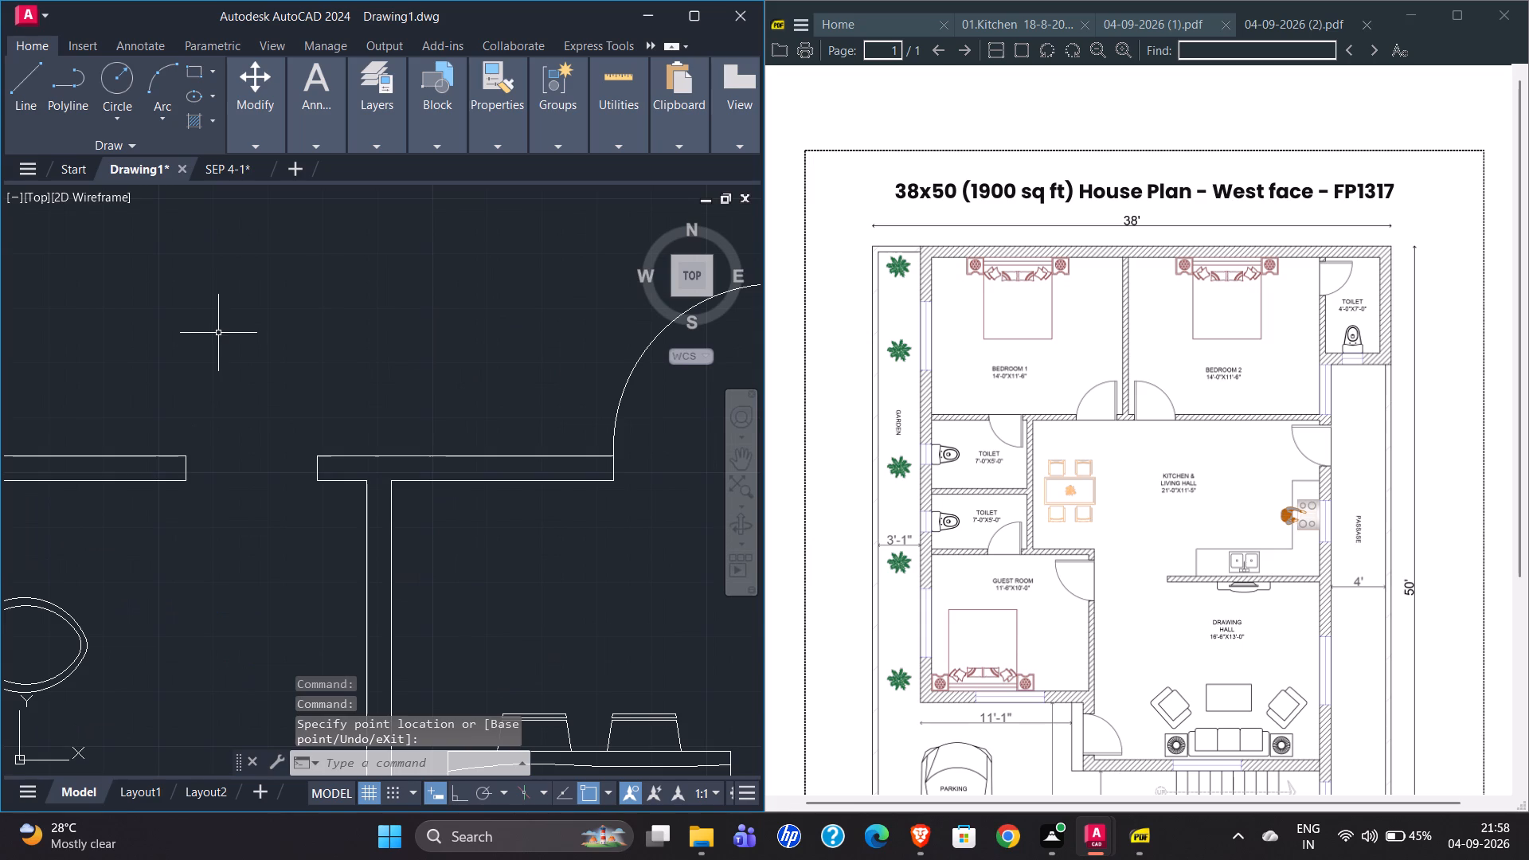
pyautogui.scroll(-1, 215, 335)
pyautogui.scroll(-1, 244, 418)
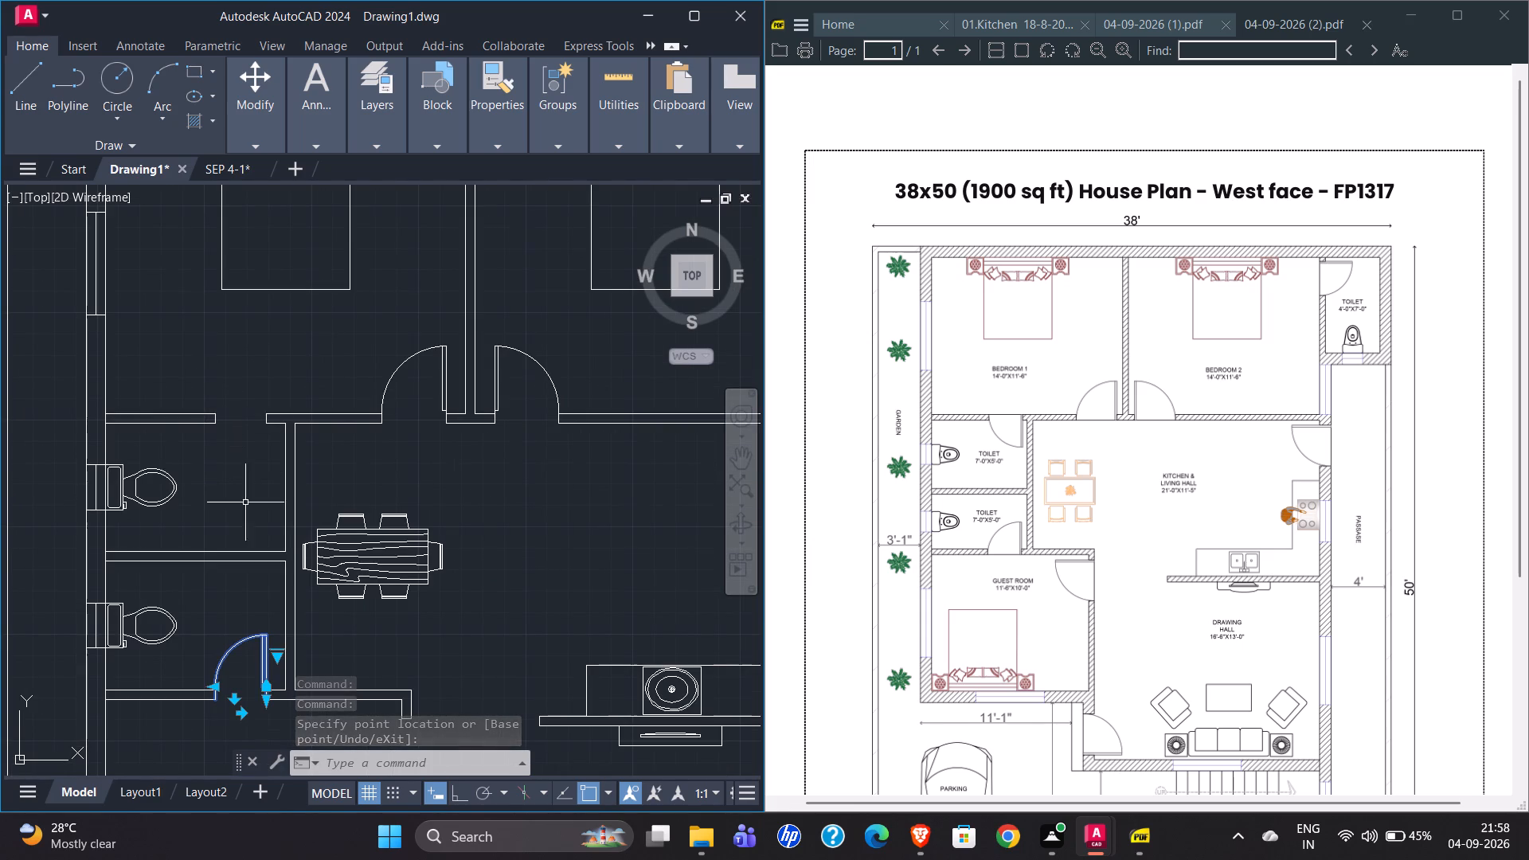
pyautogui.write('MI')
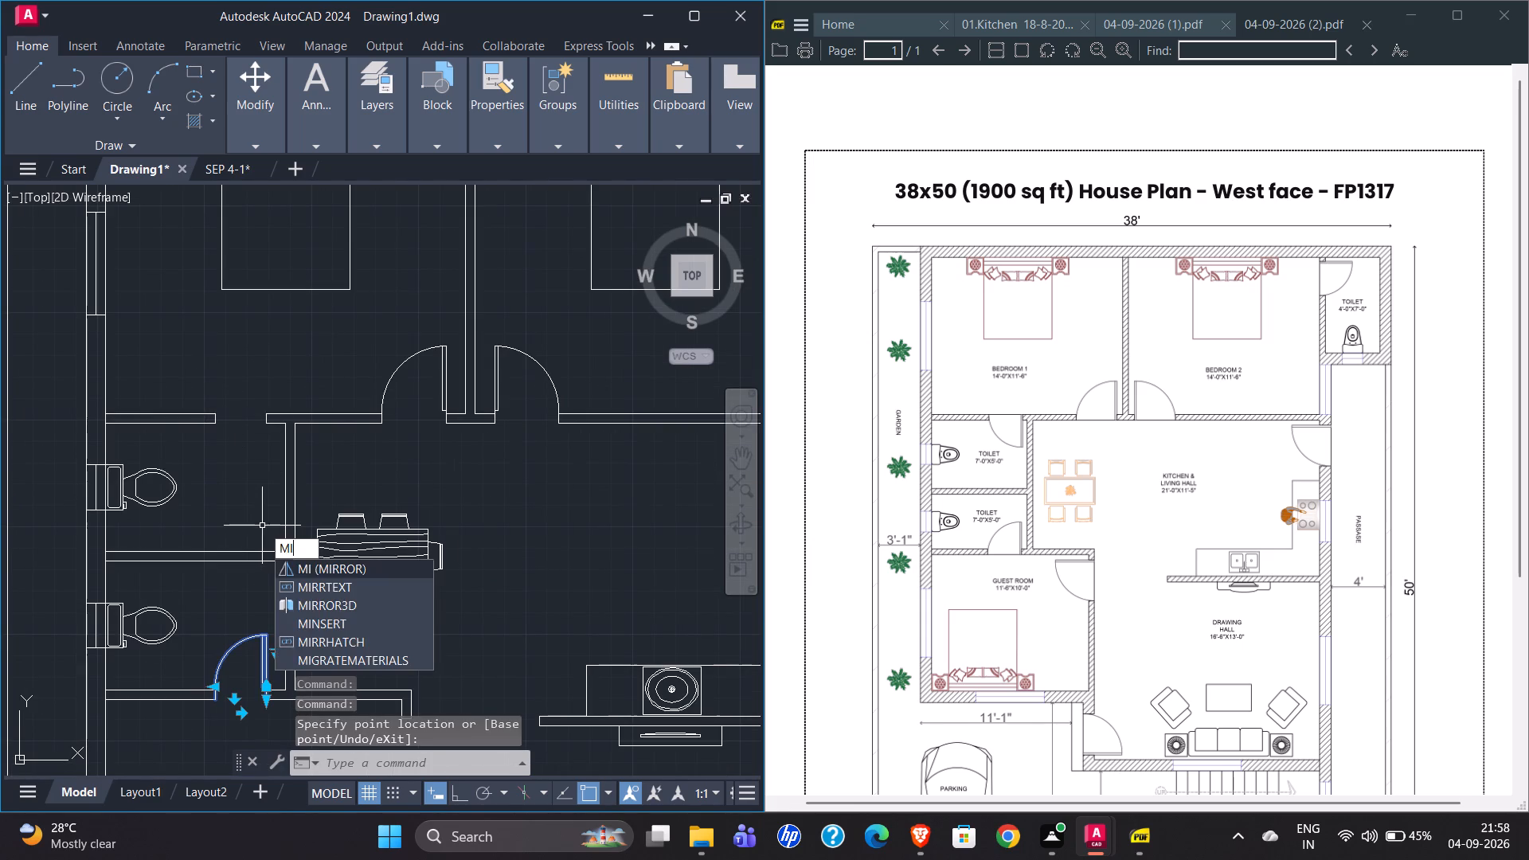
pyautogui.press('Return')
pyautogui.click(291, 549)
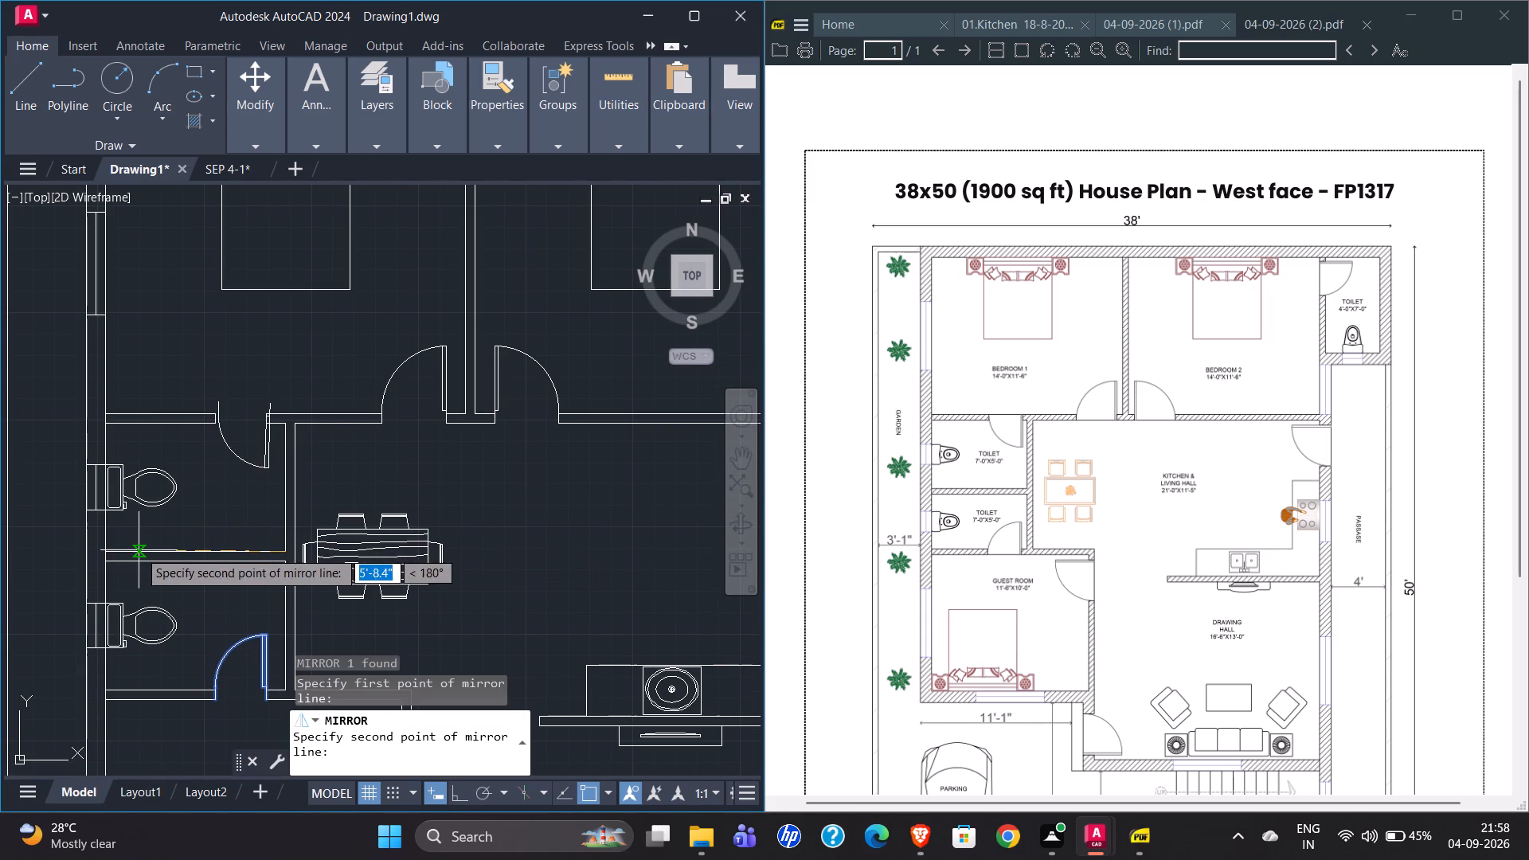
pyautogui.click(461, 802)
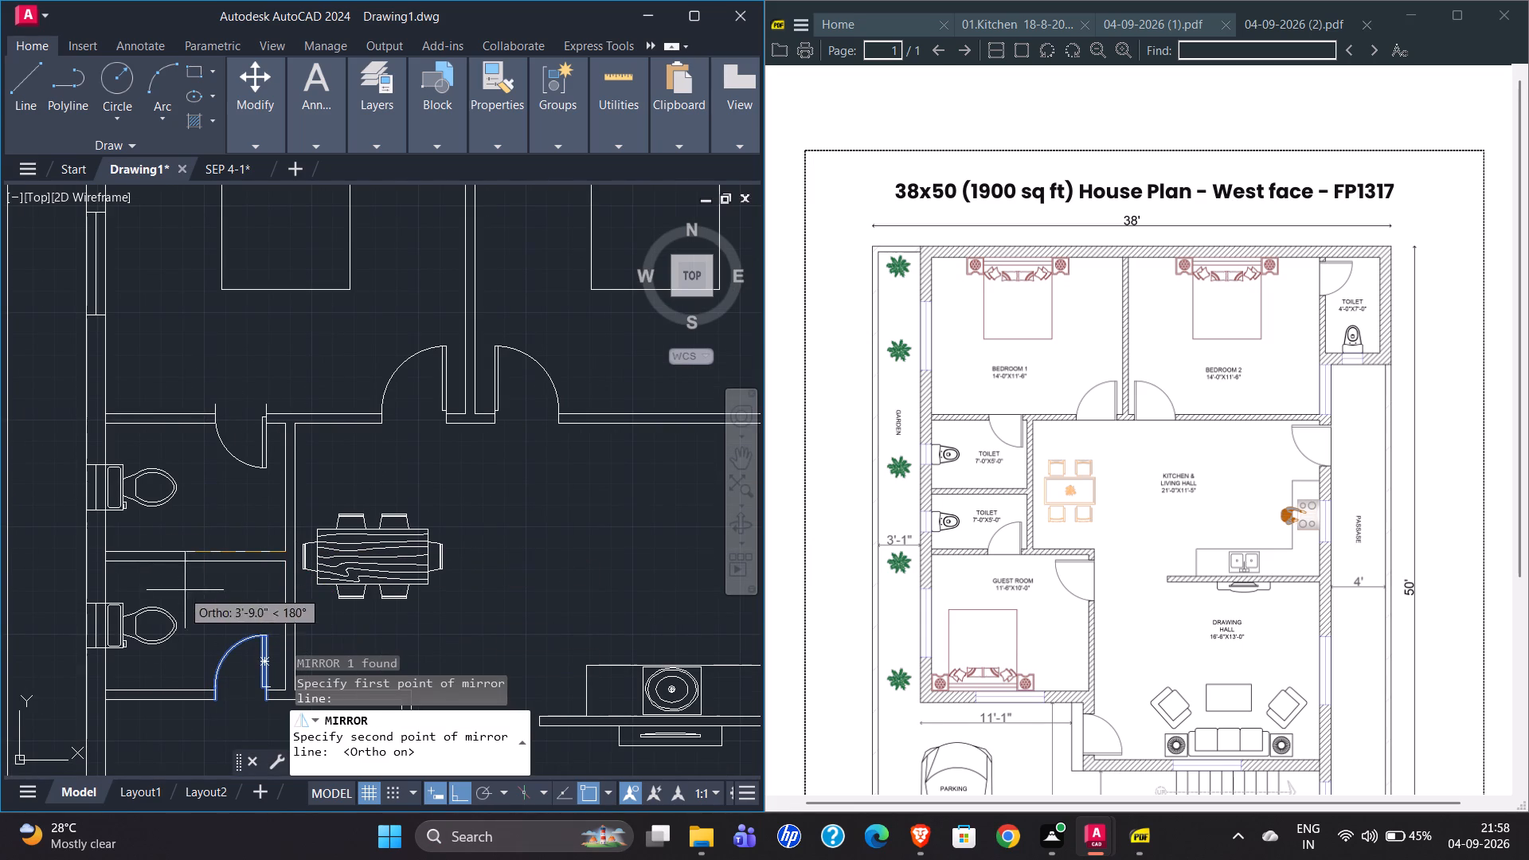
pyautogui.click(103, 557)
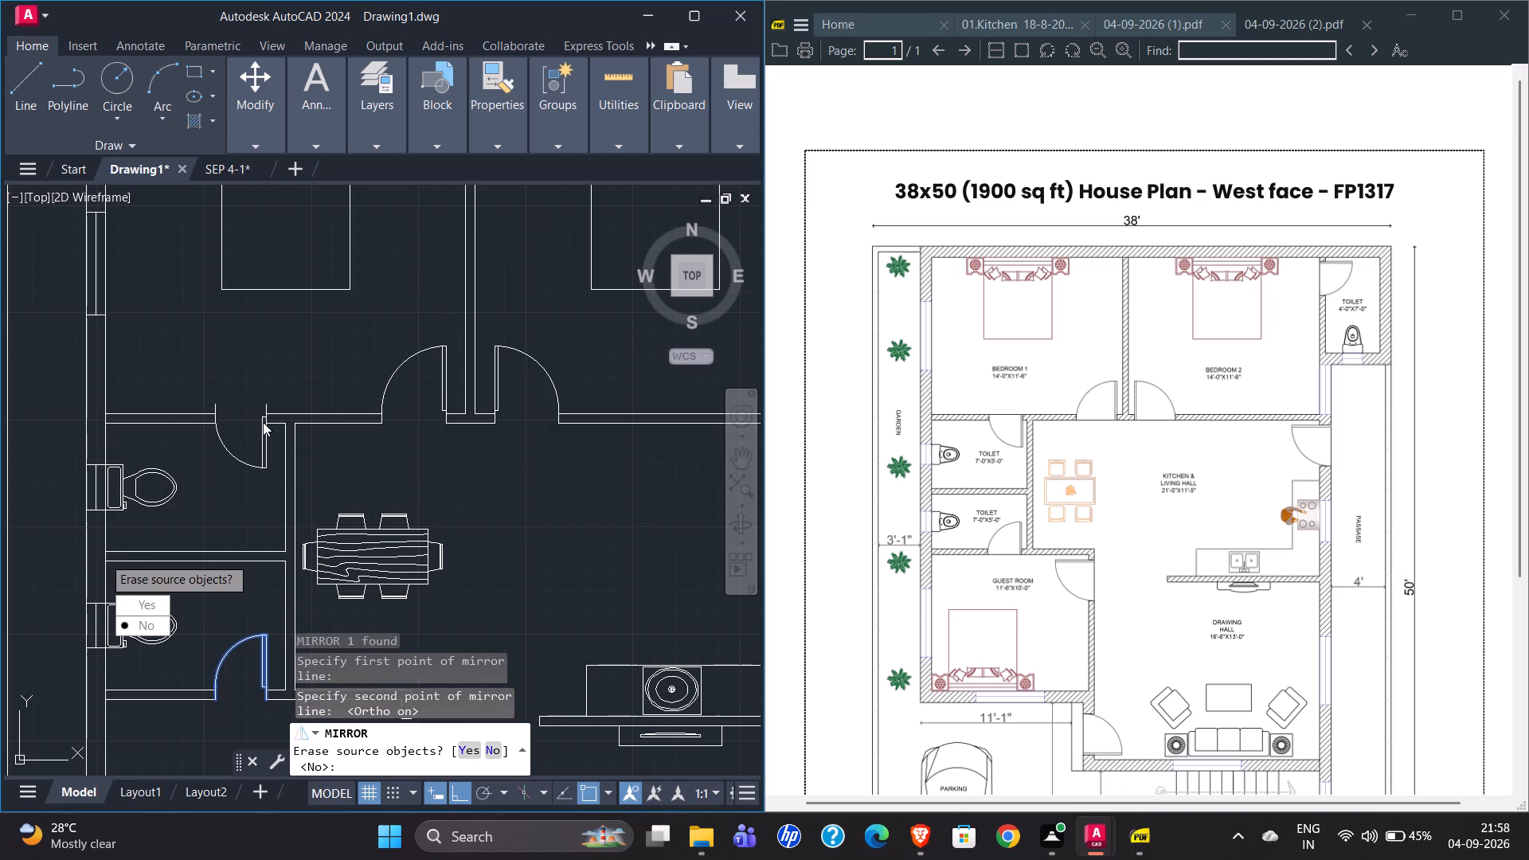
pyautogui.scroll(2, 263, 422)
pyautogui.moveTo(295, 493); pyautogui.dragTo(103, 557)
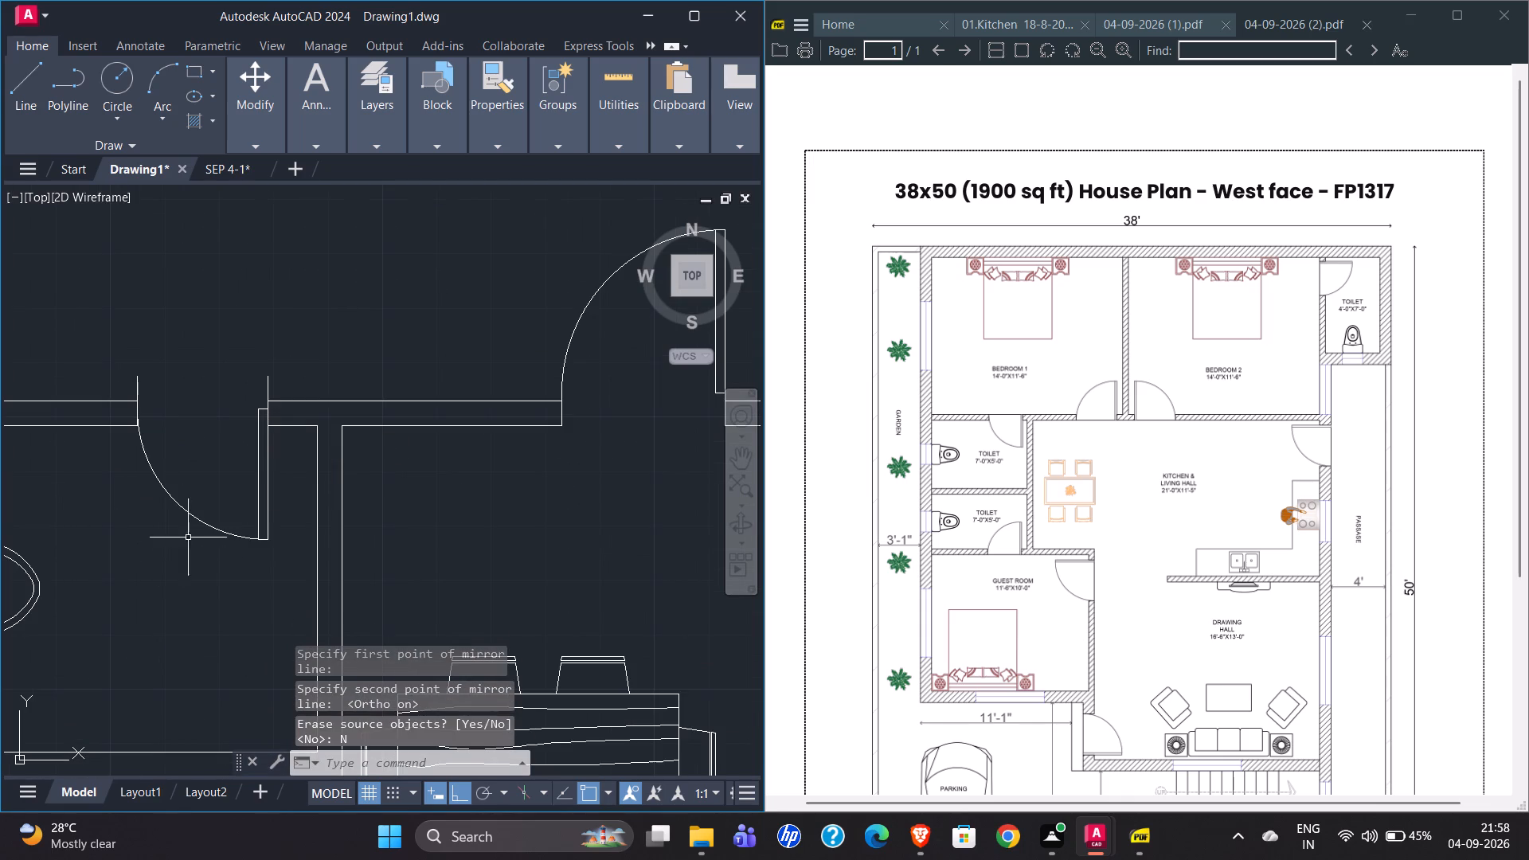
# Move the mirrored upper toilet door down 0'-4.5" so its frame end meets the upper corner of the doorway jamb.
pyautogui.click(212, 528)
pyautogui.press('m')
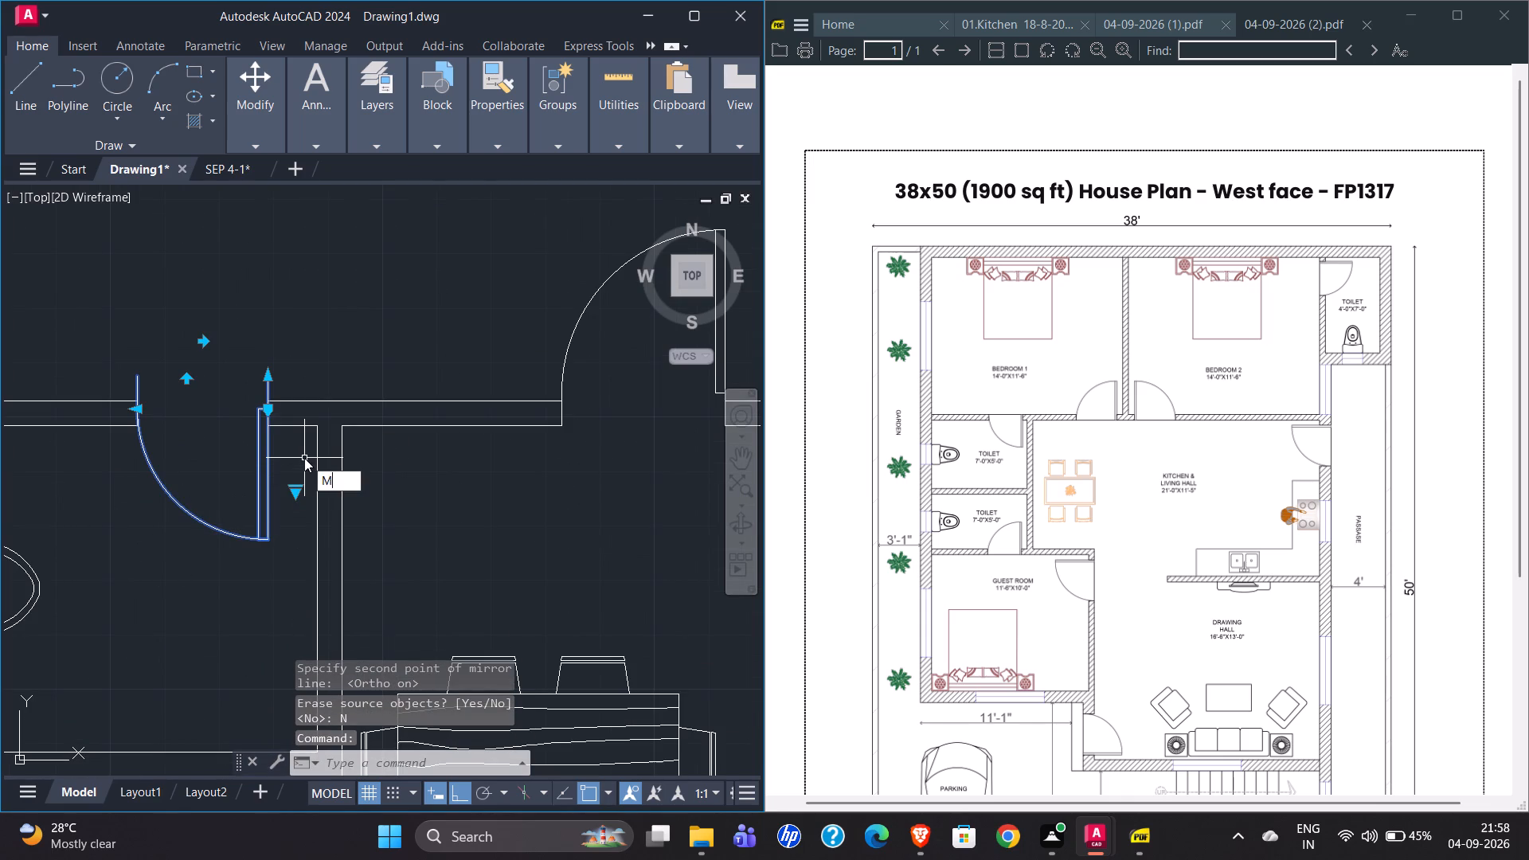
pyautogui.press('Return')
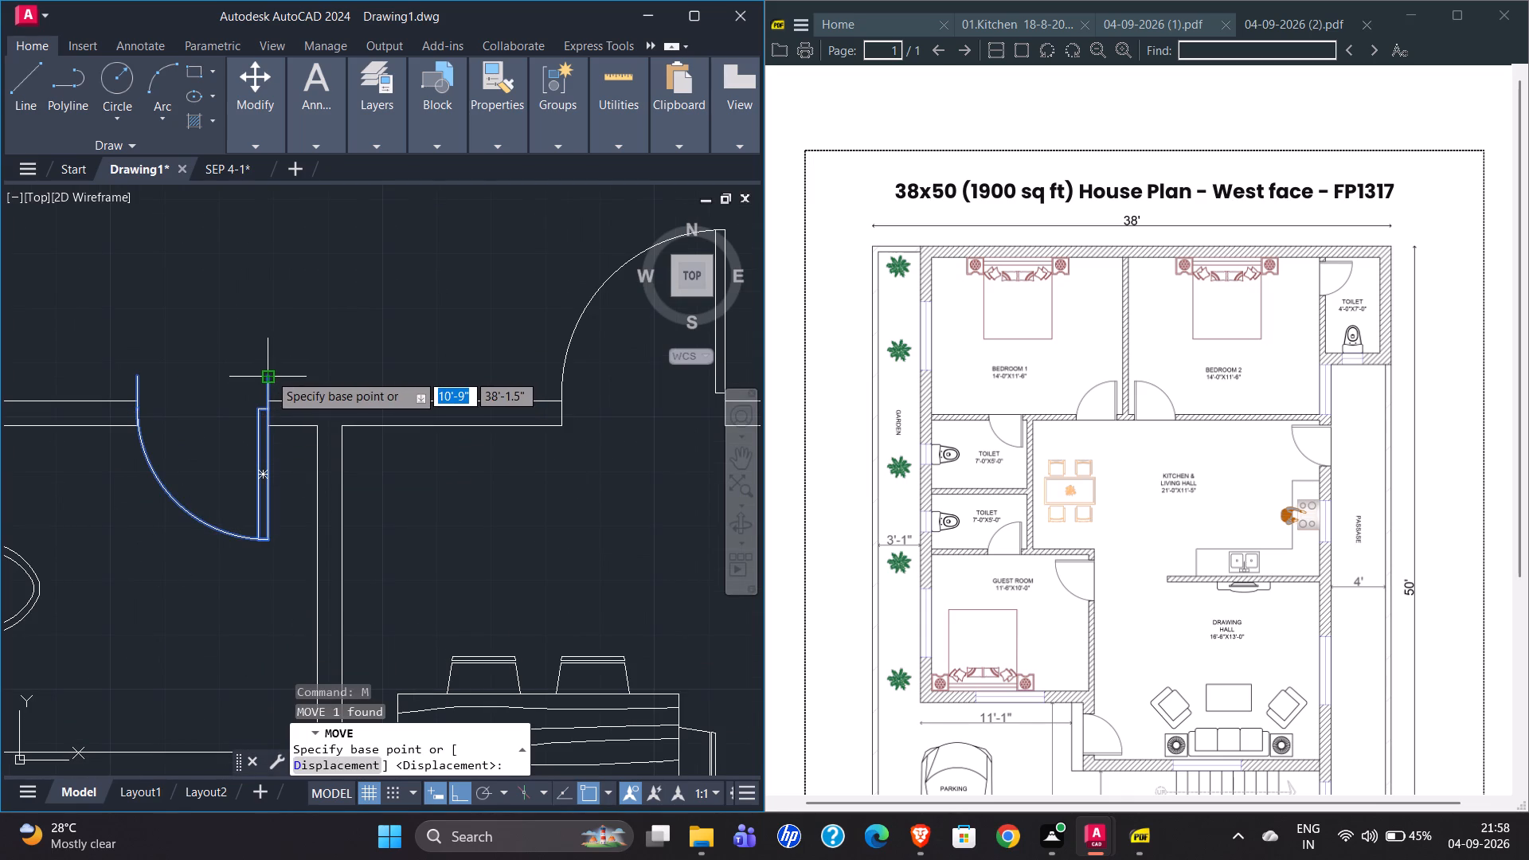
pyautogui.click(269, 373)
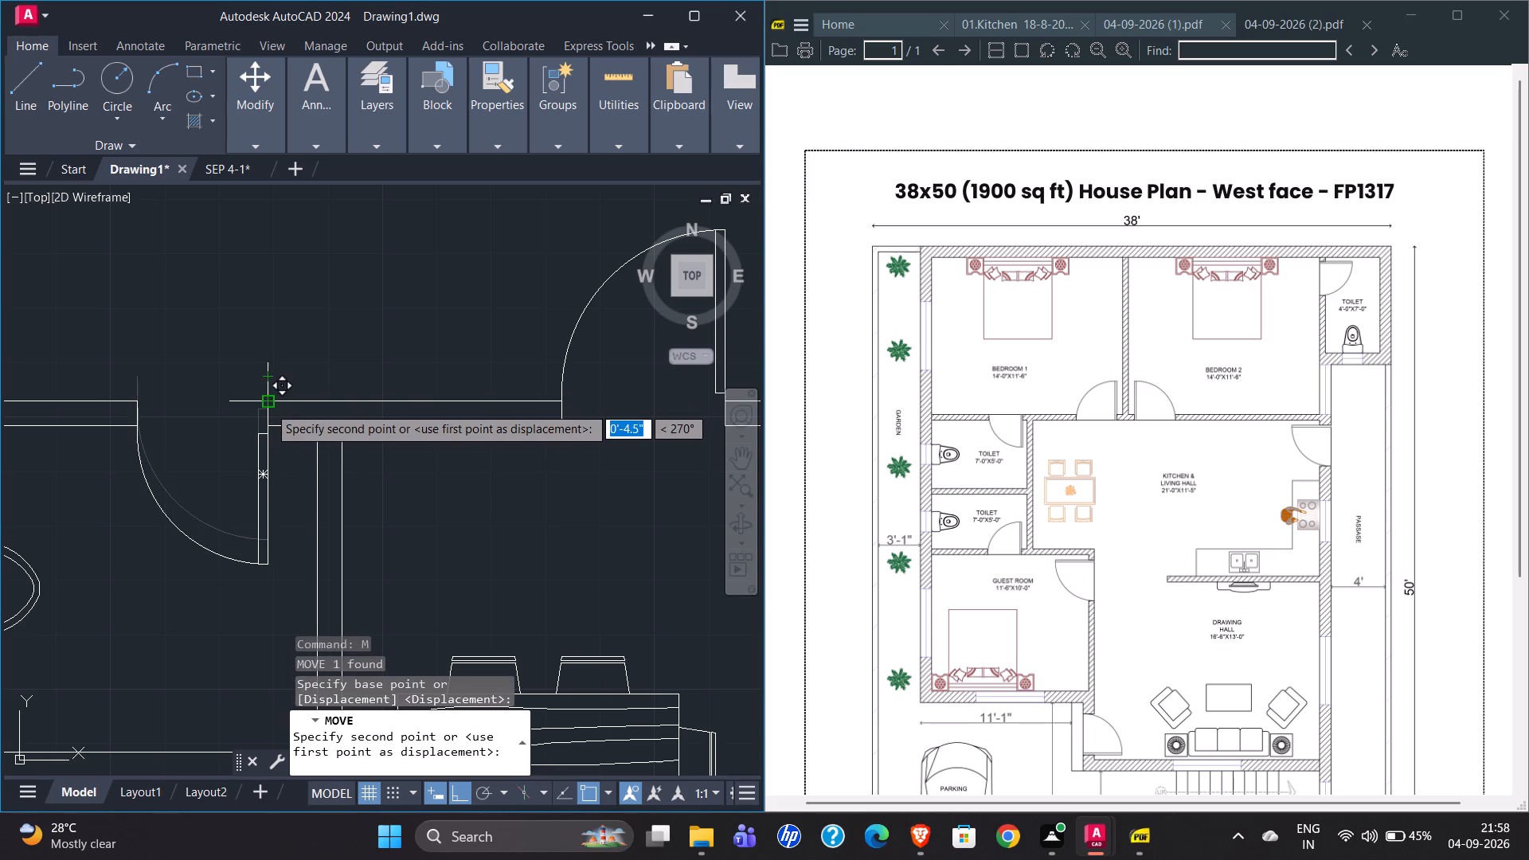
pyautogui.click(268, 406)
# Copy the kitchen door from the SEP 4-1 drawing and paste it at the lower jamb of Bedroom 2's toilet doorway in Drawing1.
pyautogui.scroll(-4, 158, 403)
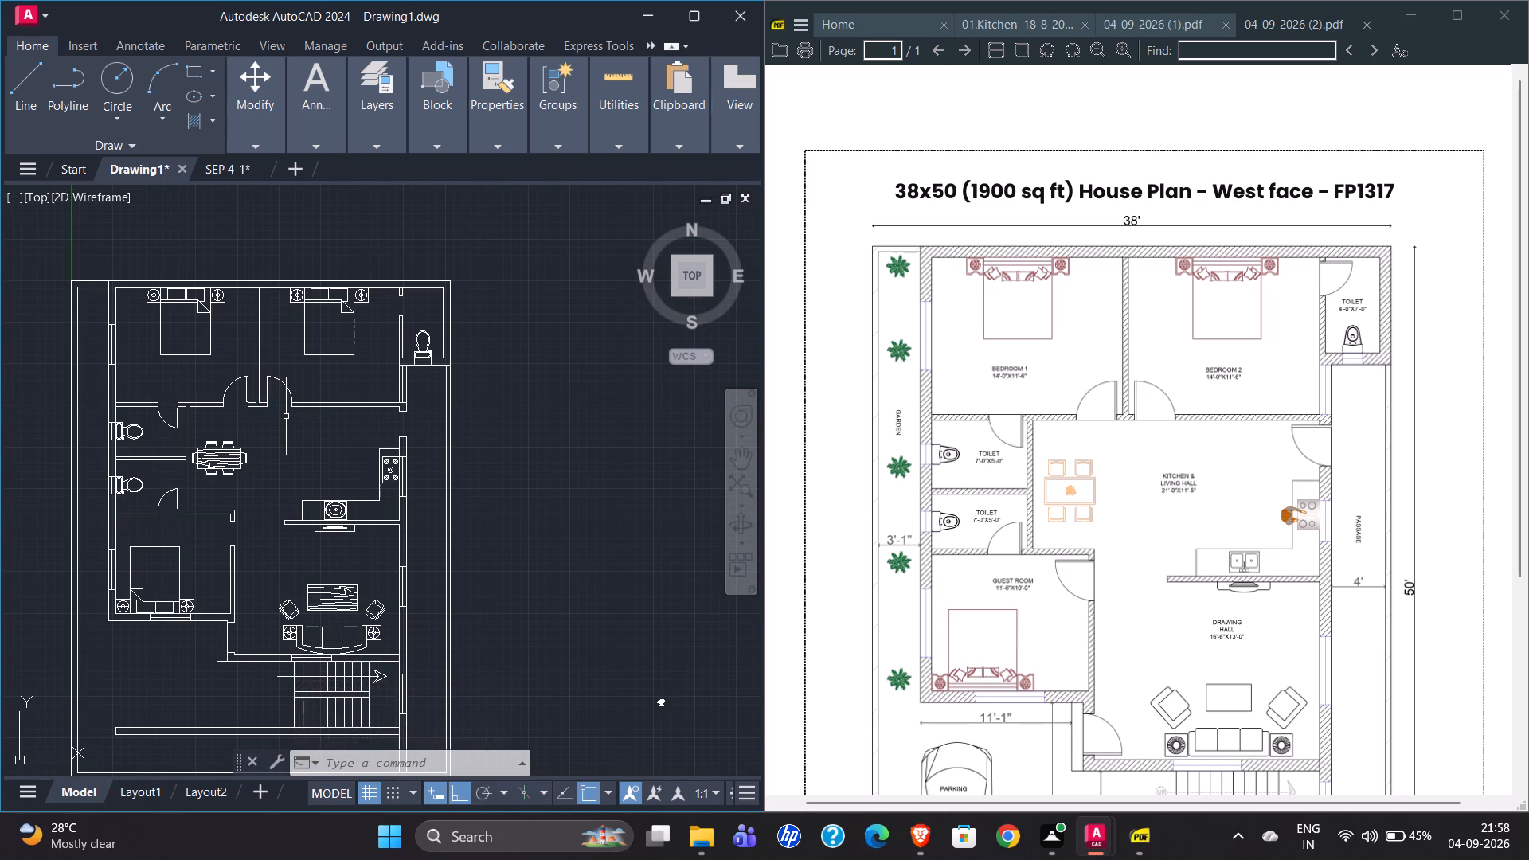
pyautogui.click(220, 162)
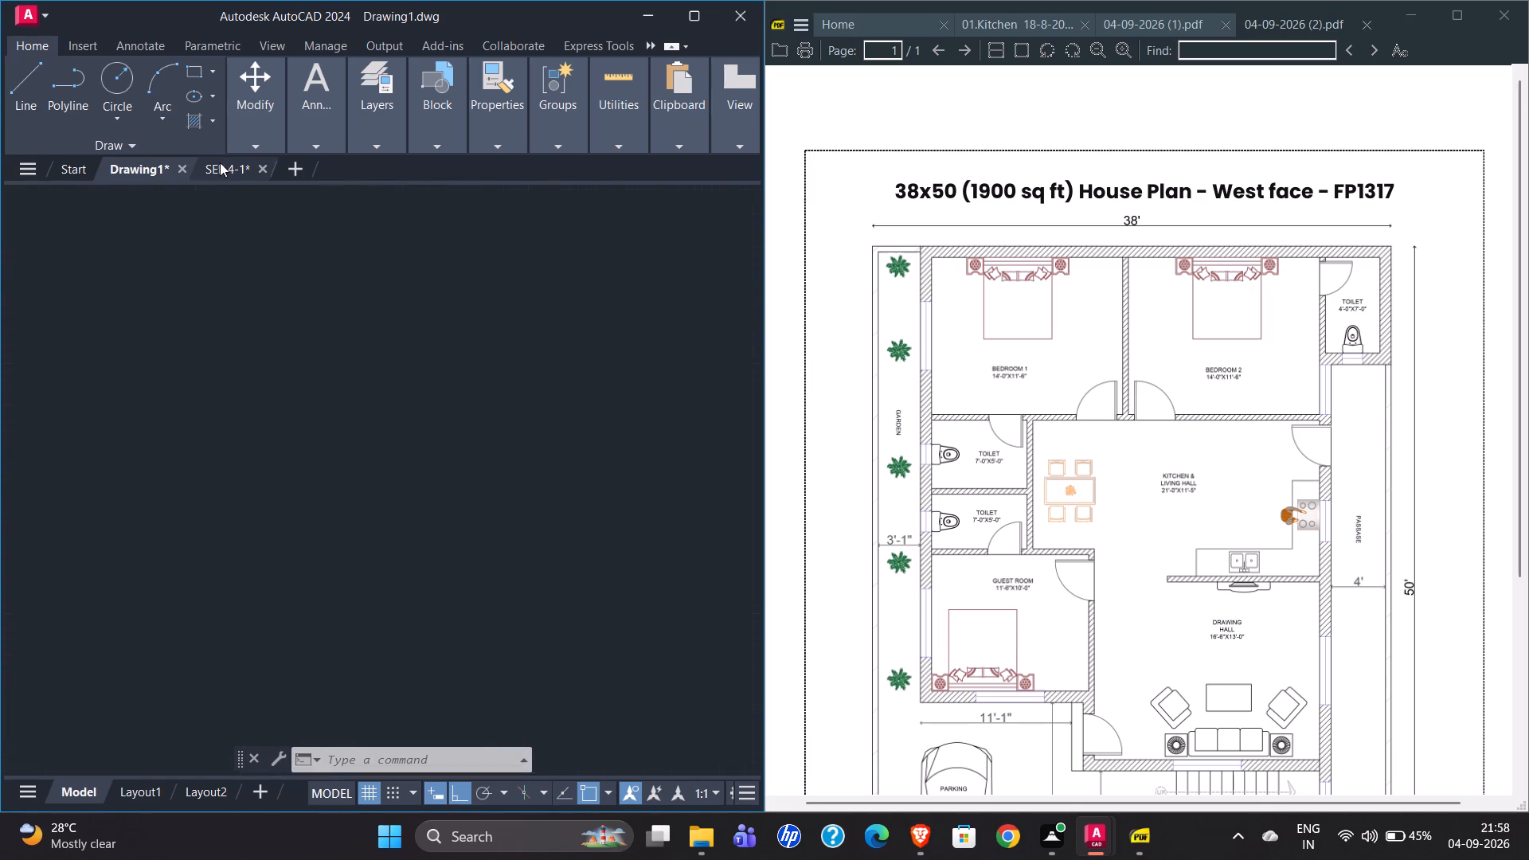
pyautogui.scroll(-8, 422, 442)
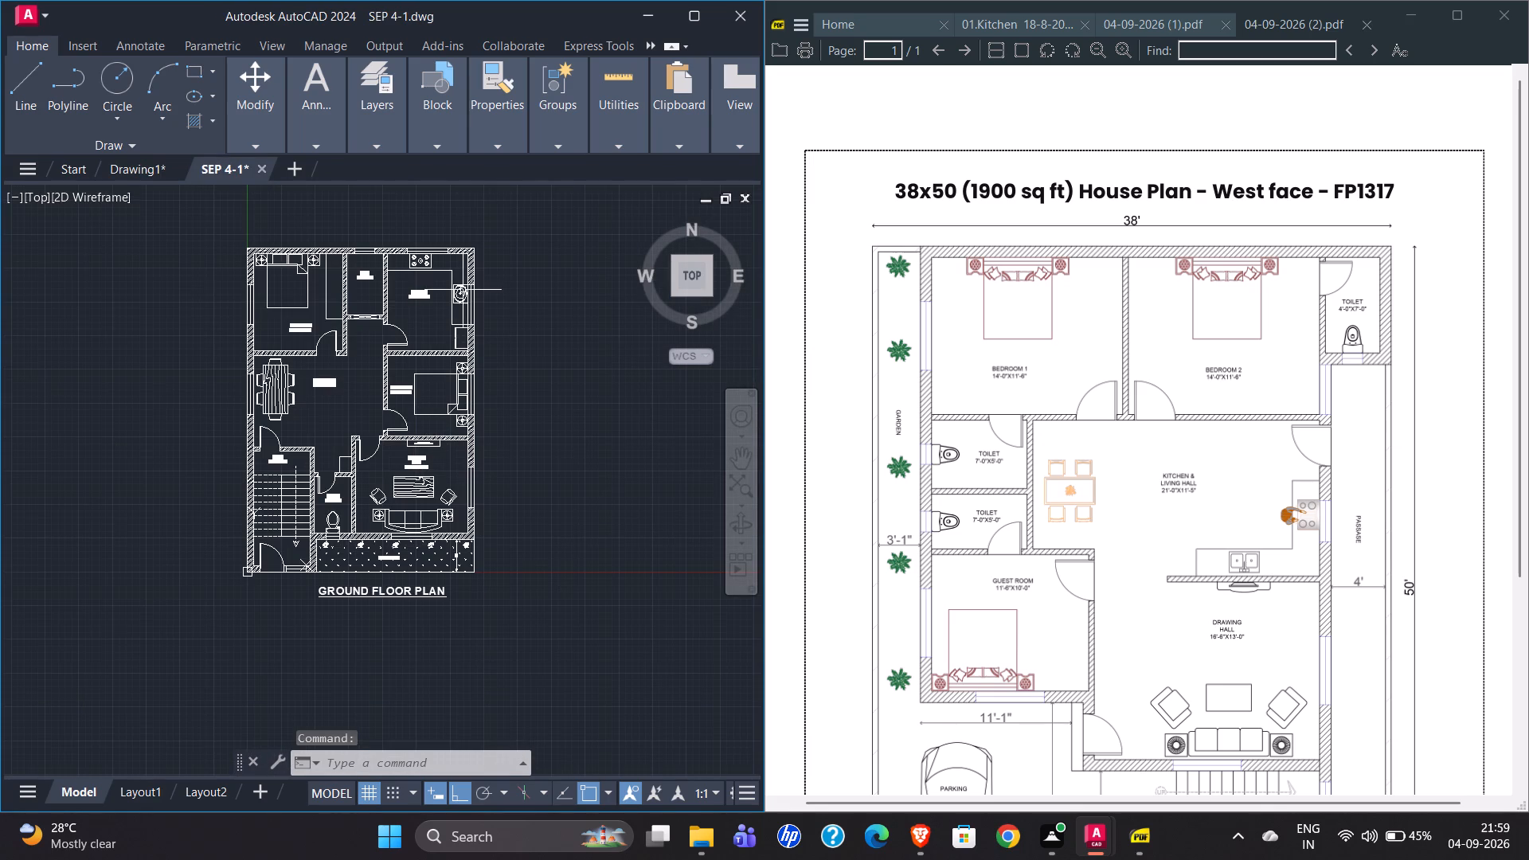
pyautogui.scroll(3, 379, 356)
pyautogui.click(459, 307)
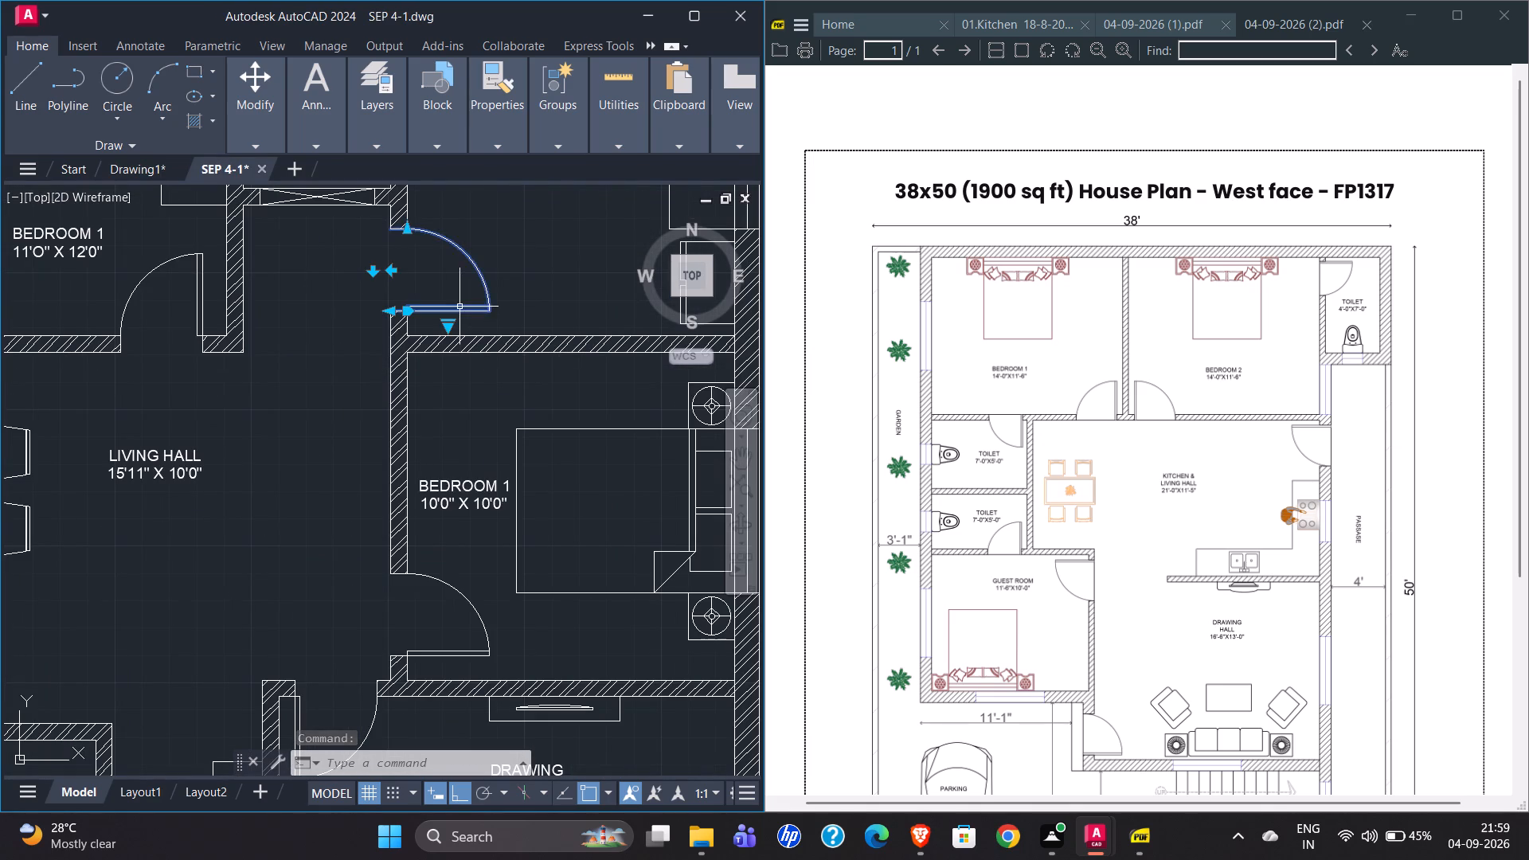
pyautogui.scroll(-2, 384, 319)
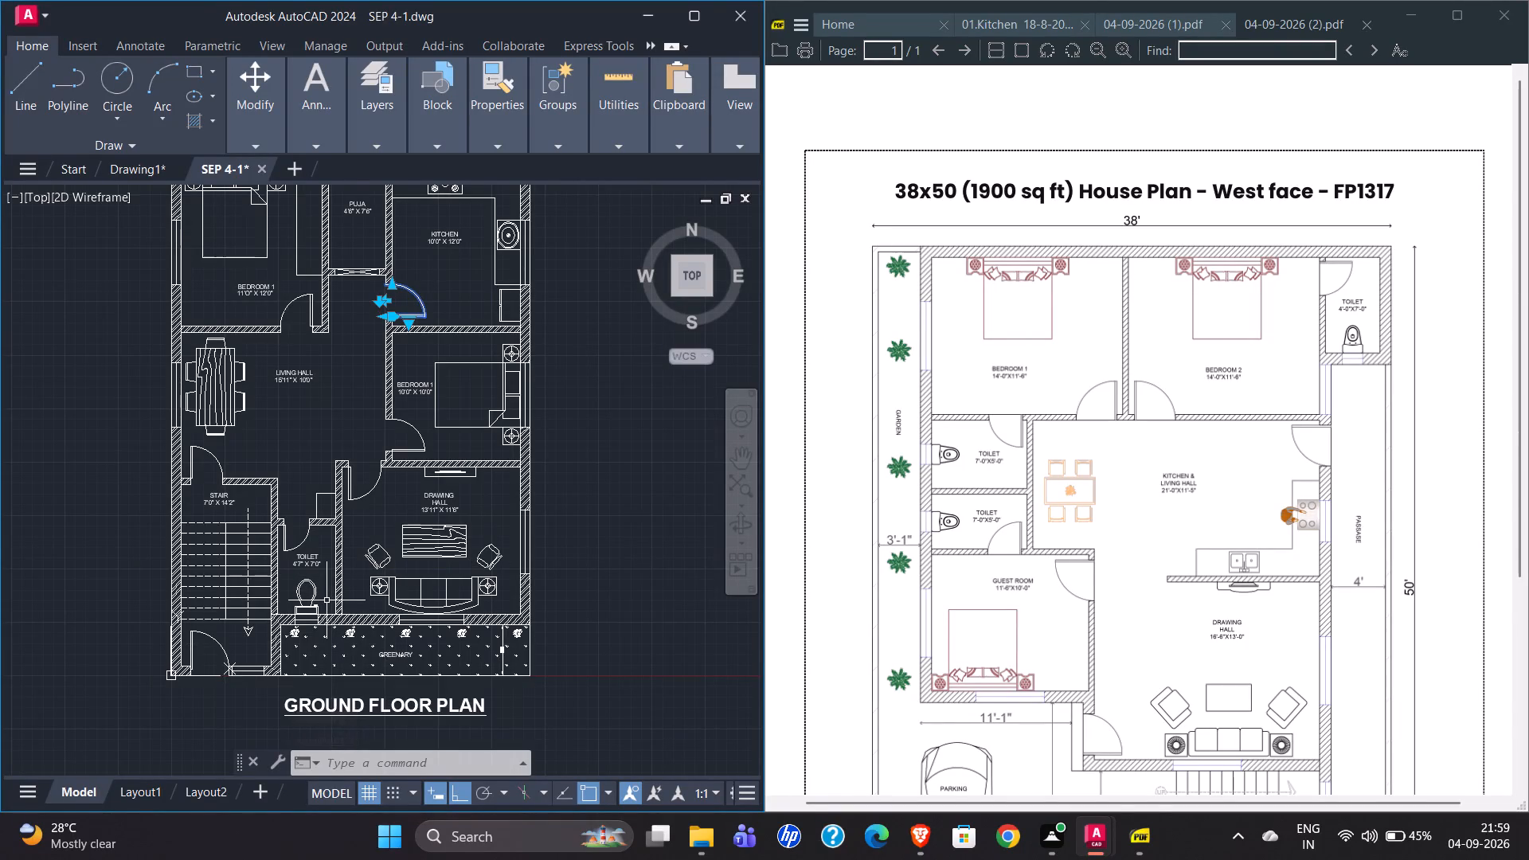
pyautogui.scroll(-1, 327, 600)
pyautogui.scroll(1, 386, 498)
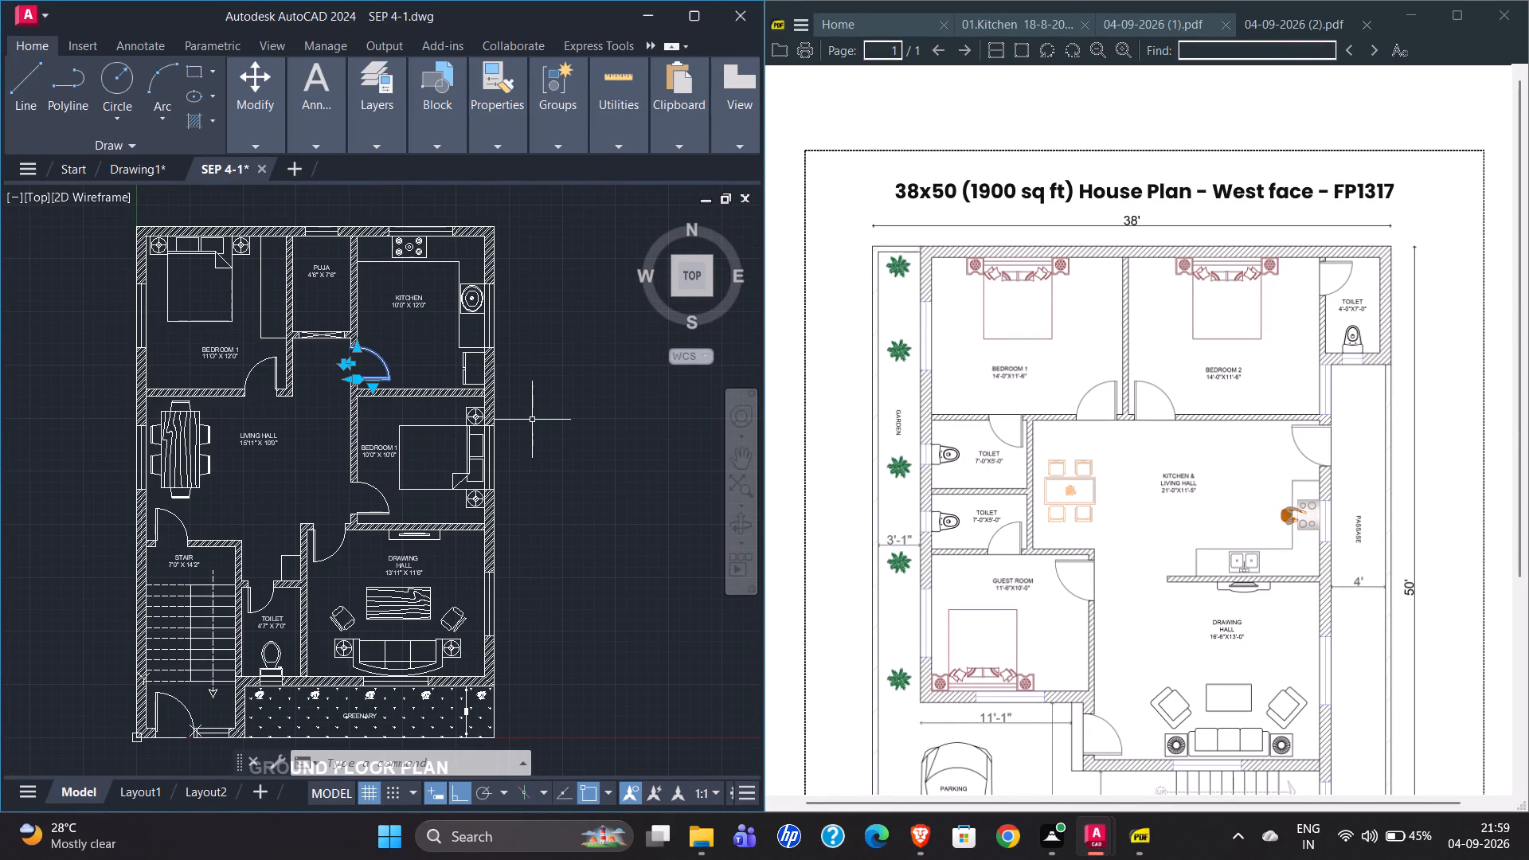
pyautogui.hotkey('ctrl', 'c')
pyautogui.click(131, 168)
pyautogui.scroll(3, 366, 319)
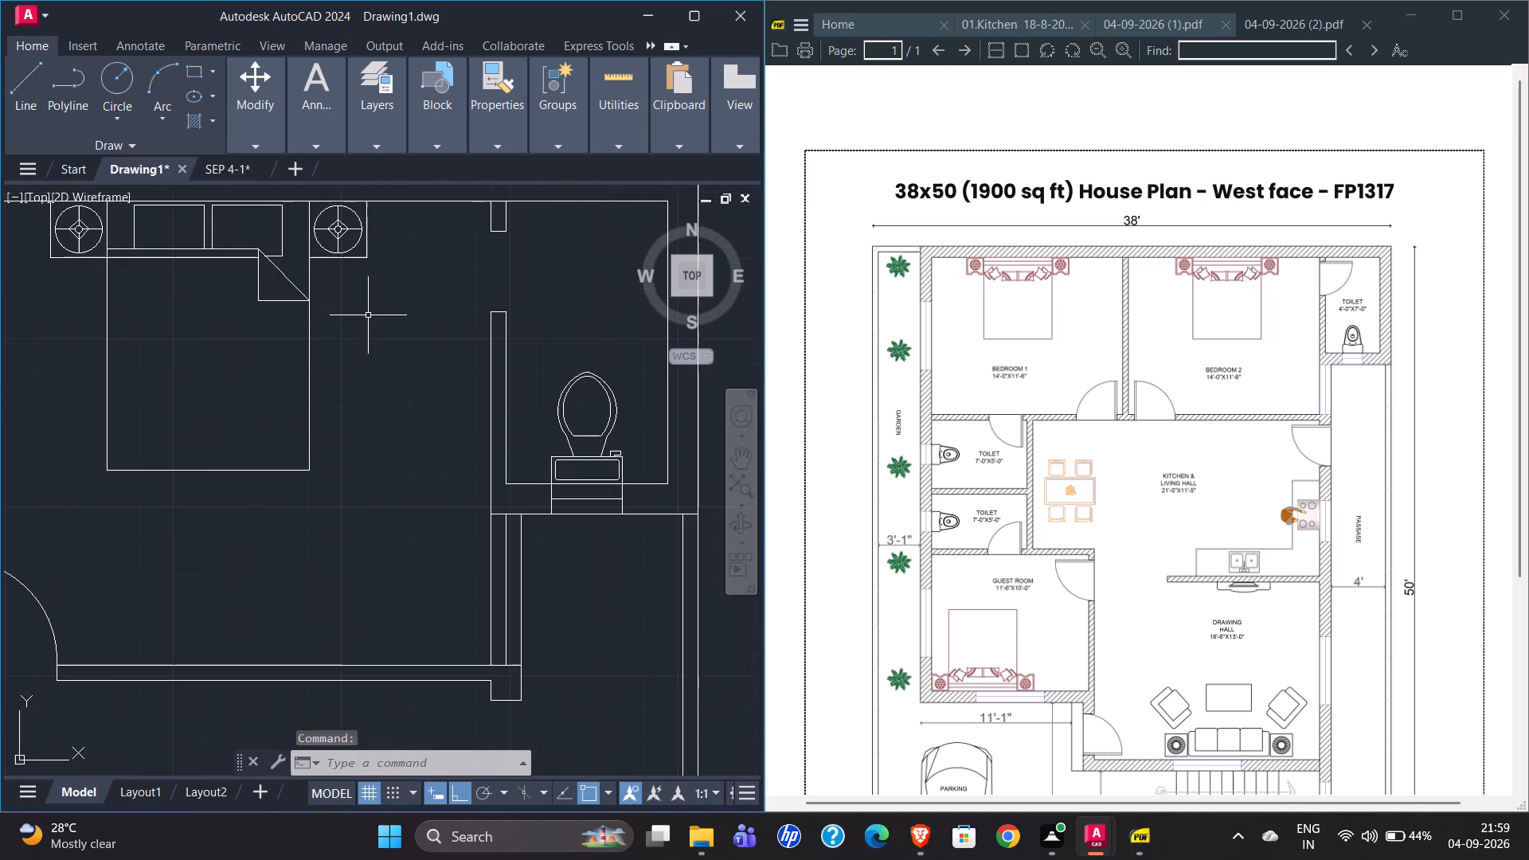
pyautogui.hotkey('ctrl', 'v')
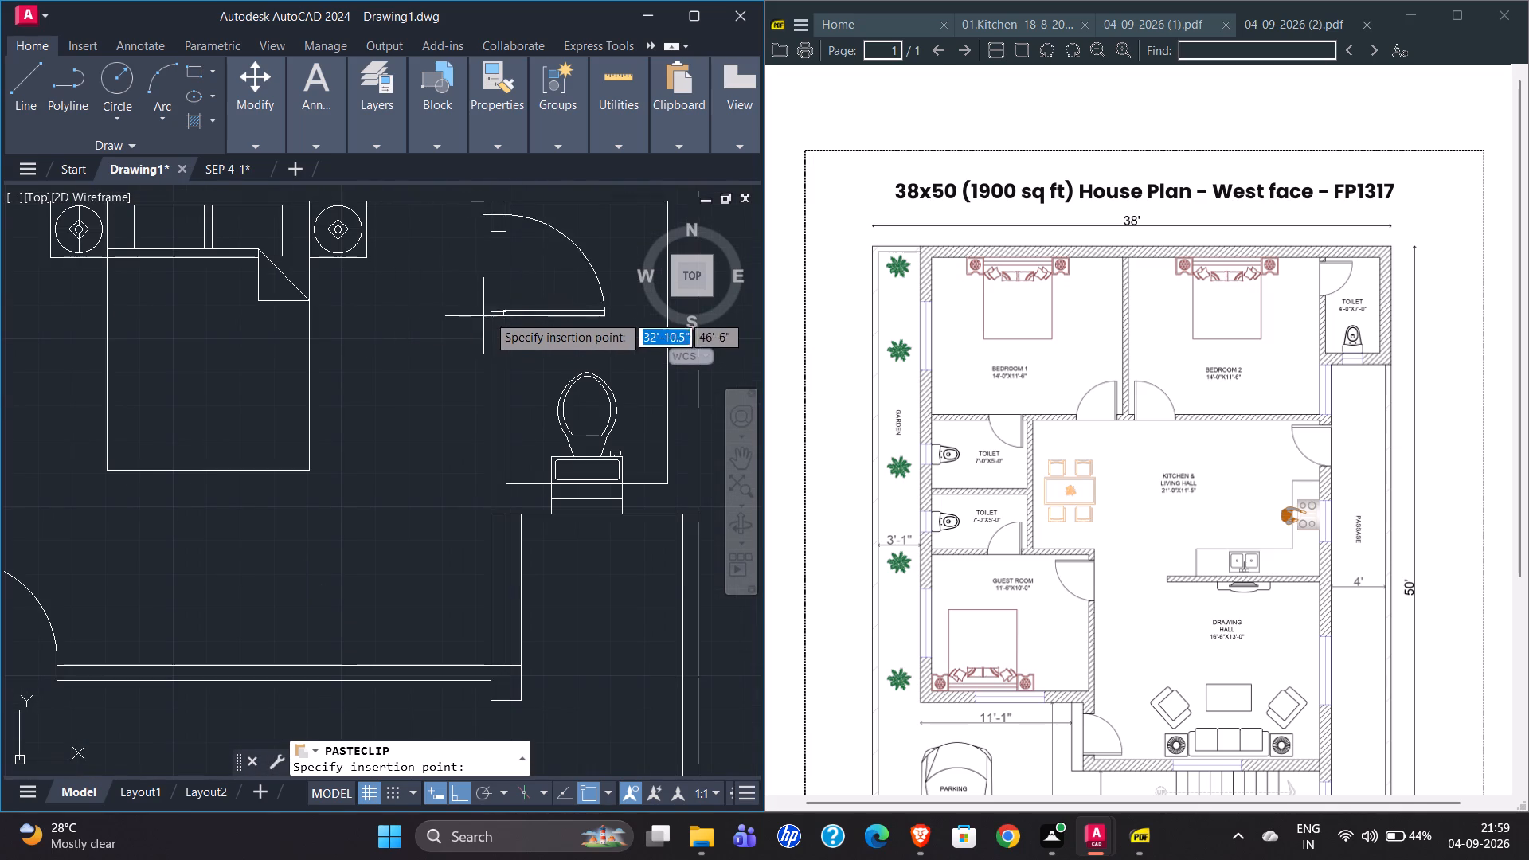
pyautogui.scroll(1, 501, 311)
pyautogui.click(479, 313)
pyautogui.scroll(-2, 345, 437)
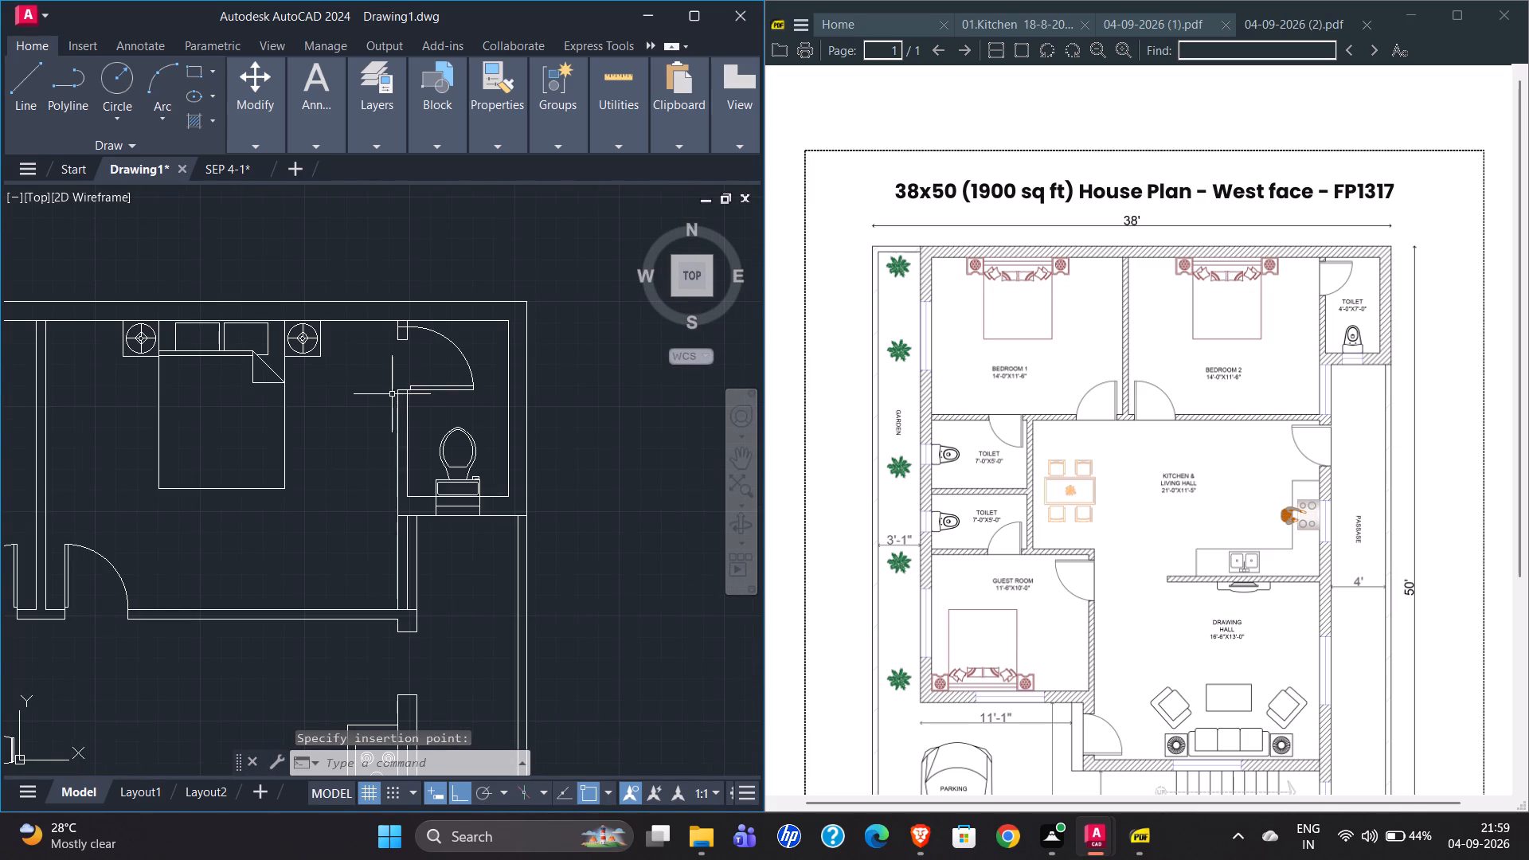
# Shorten the pasted toilet door's width to reach the upper jamb of its doorway.
pyautogui.click(446, 338)
pyautogui.click(406, 323)
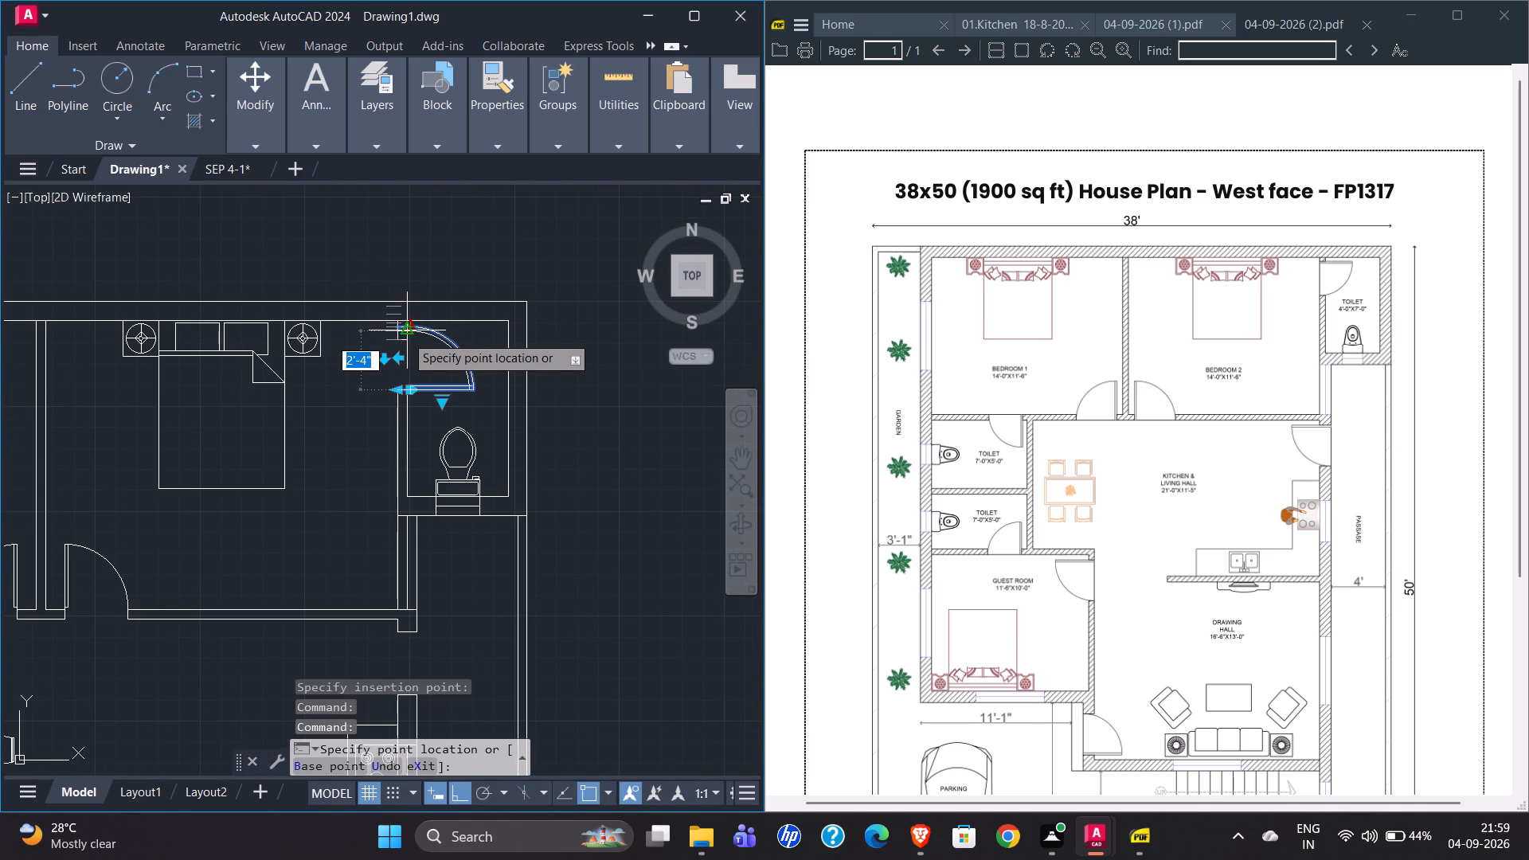
pyautogui.click(405, 342)
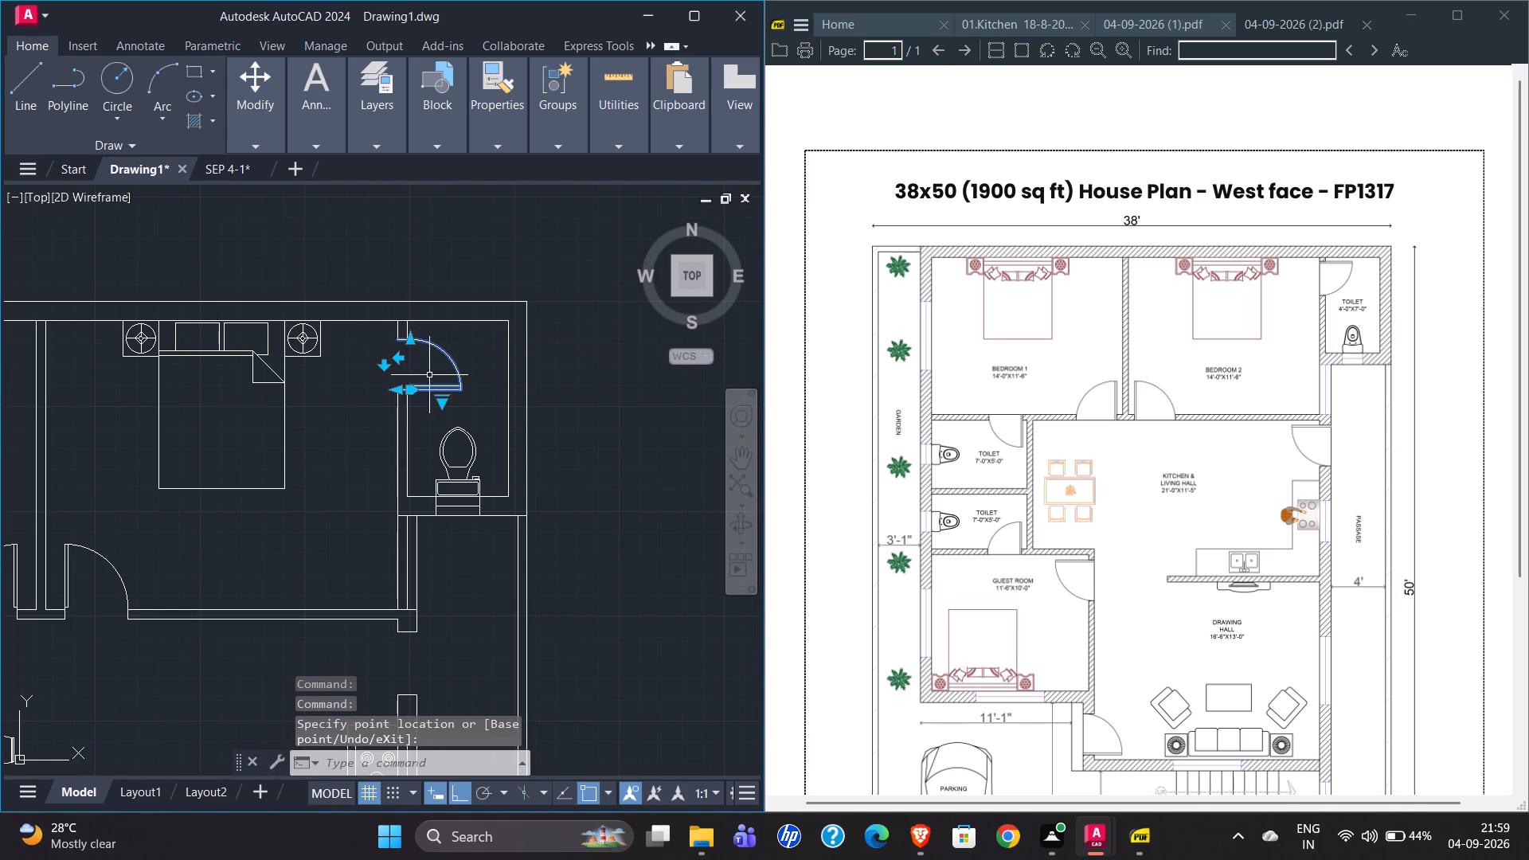
# Flip Bedroom 2's toilet door vertically so its leaf hinges at the upper jamb.
pyautogui.scroll(5, 405, 342)
pyautogui.scroll(-5, 330, 350)
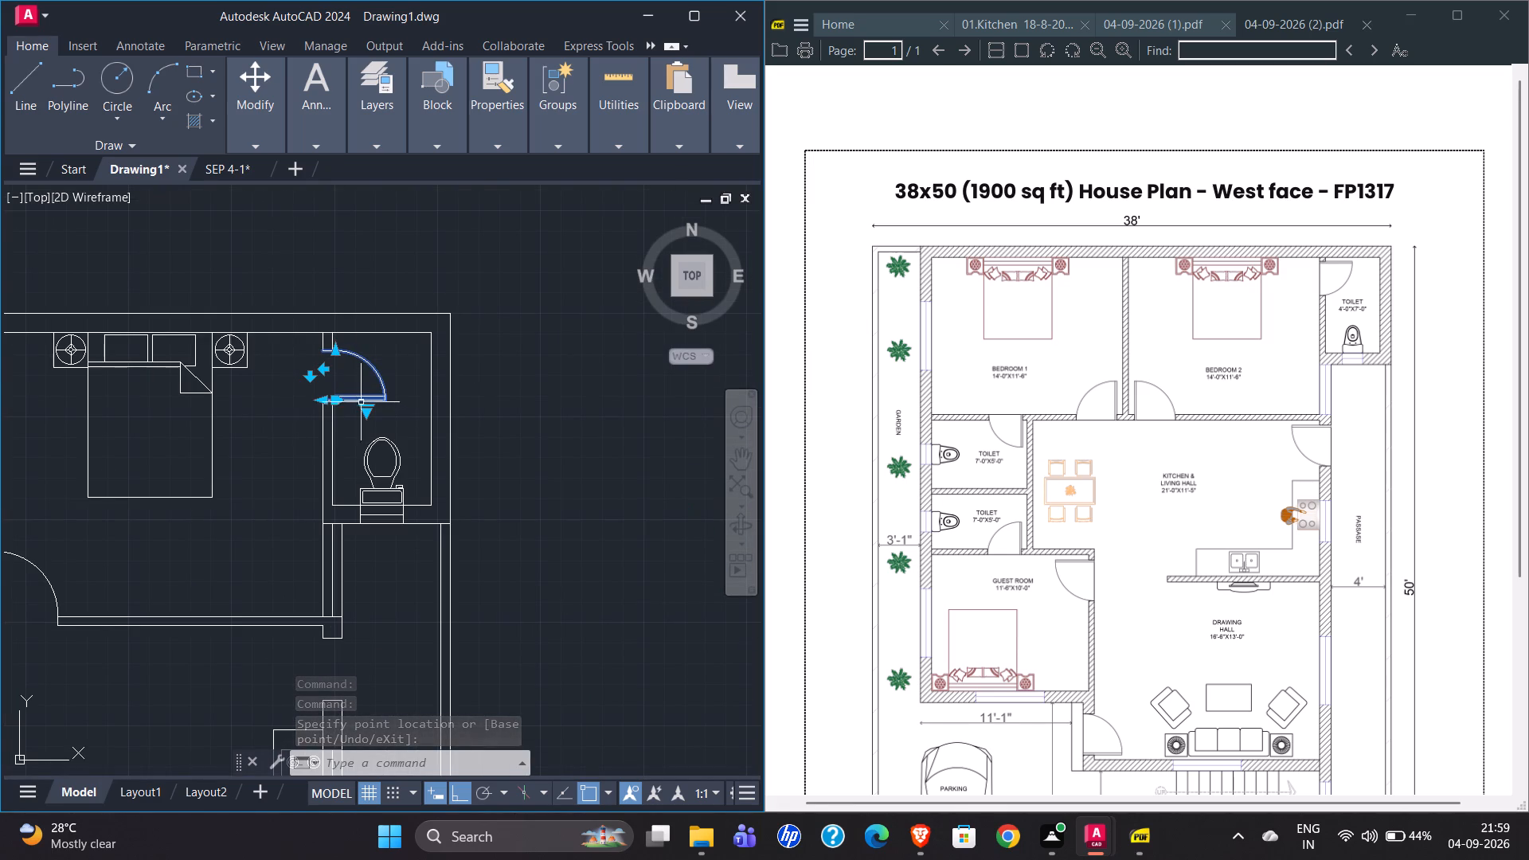
pyautogui.click(307, 373)
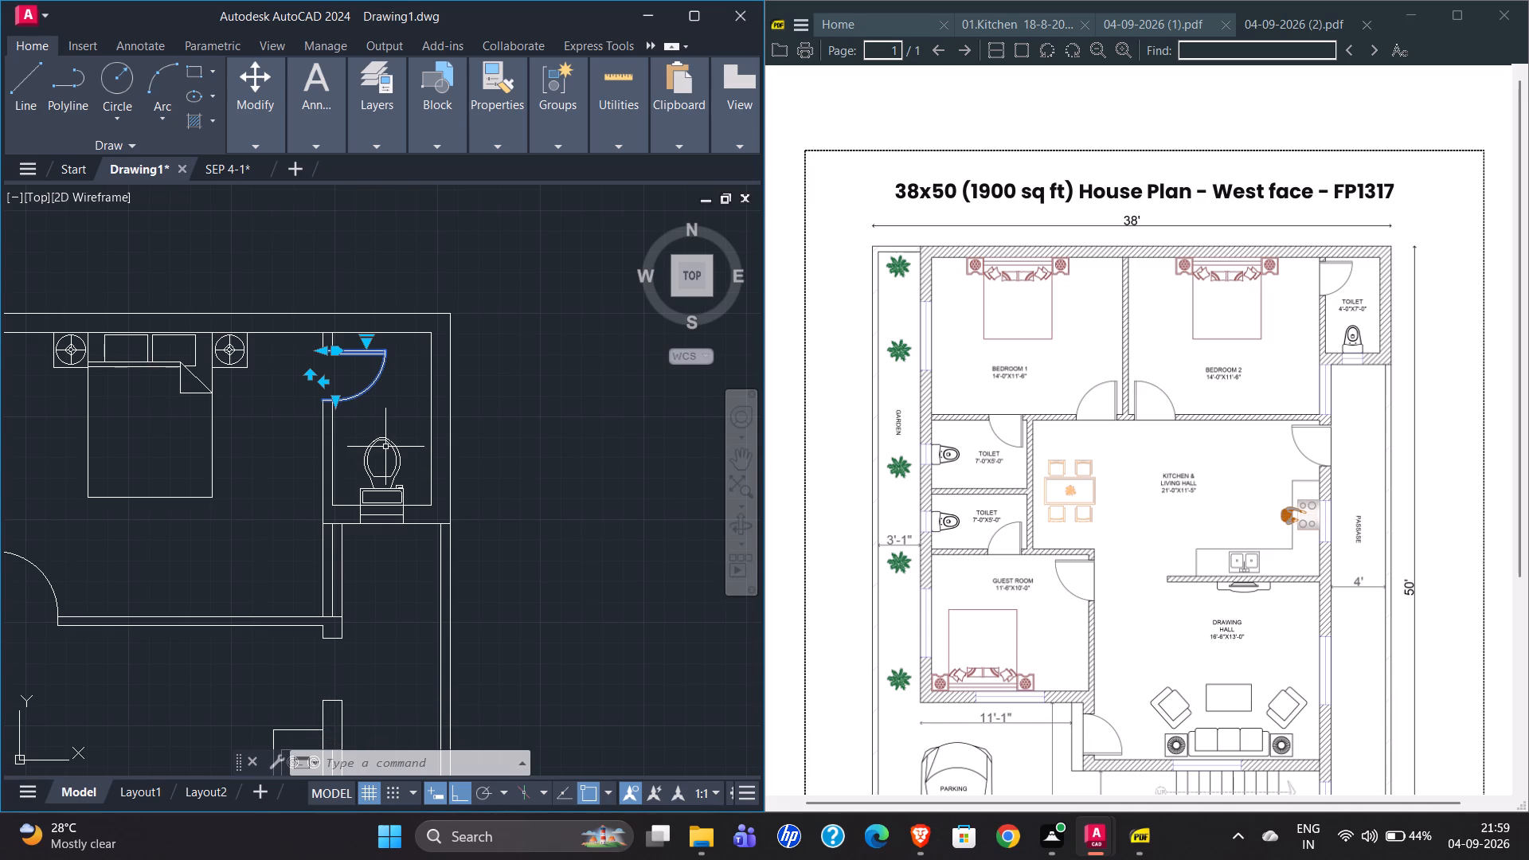
# Mirror Bedroom 2's toilet door about a vertical line along the bedroom-side wall face, keeping the original.
pyautogui.scroll(-1, 385, 447)
pyautogui.scroll(2, 358, 446)
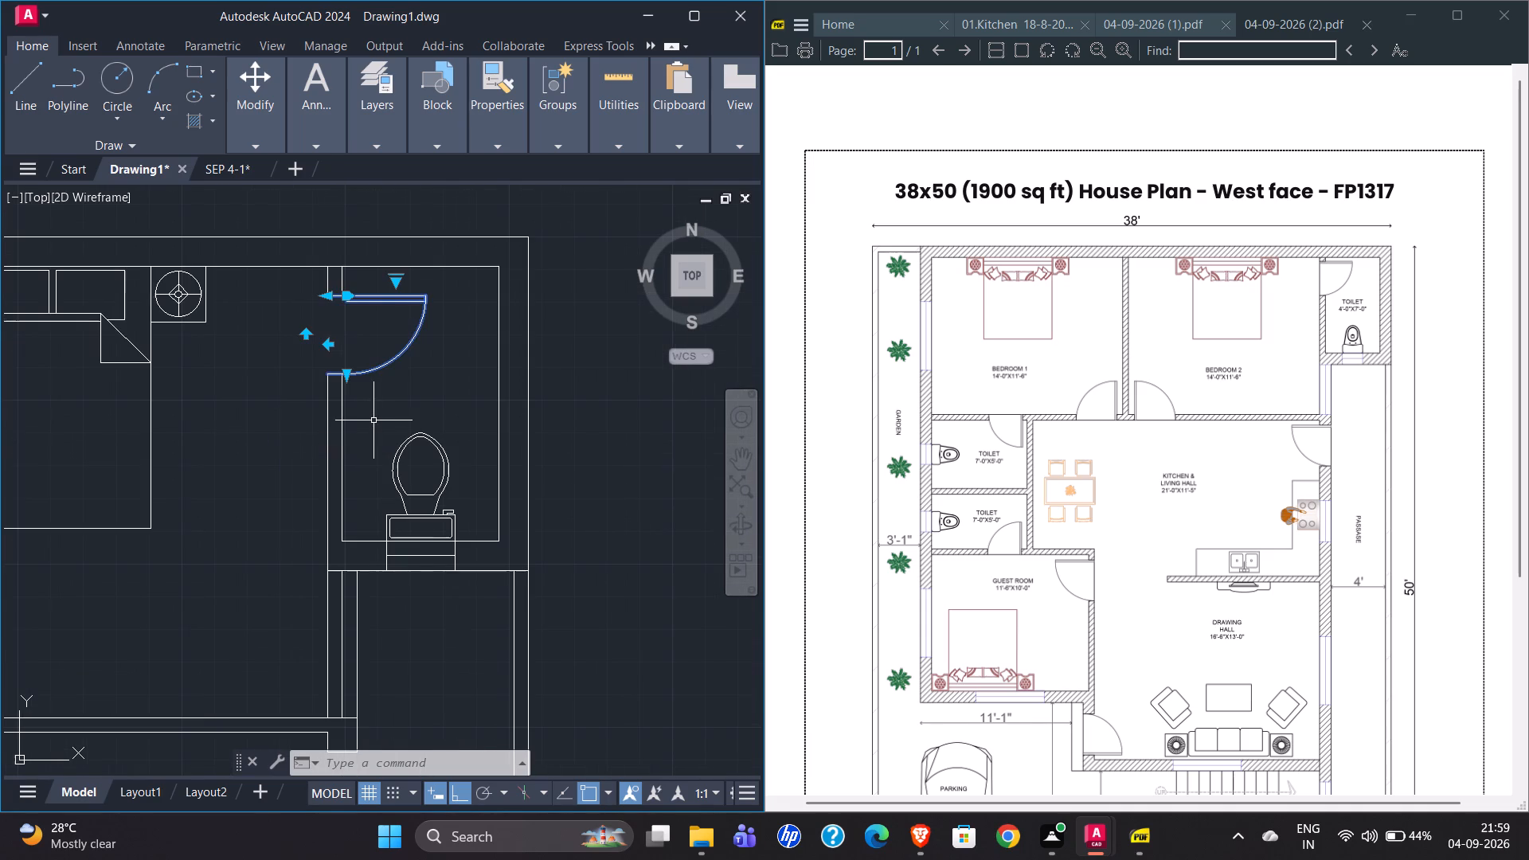
pyautogui.write('MI')
pyautogui.press('Return')
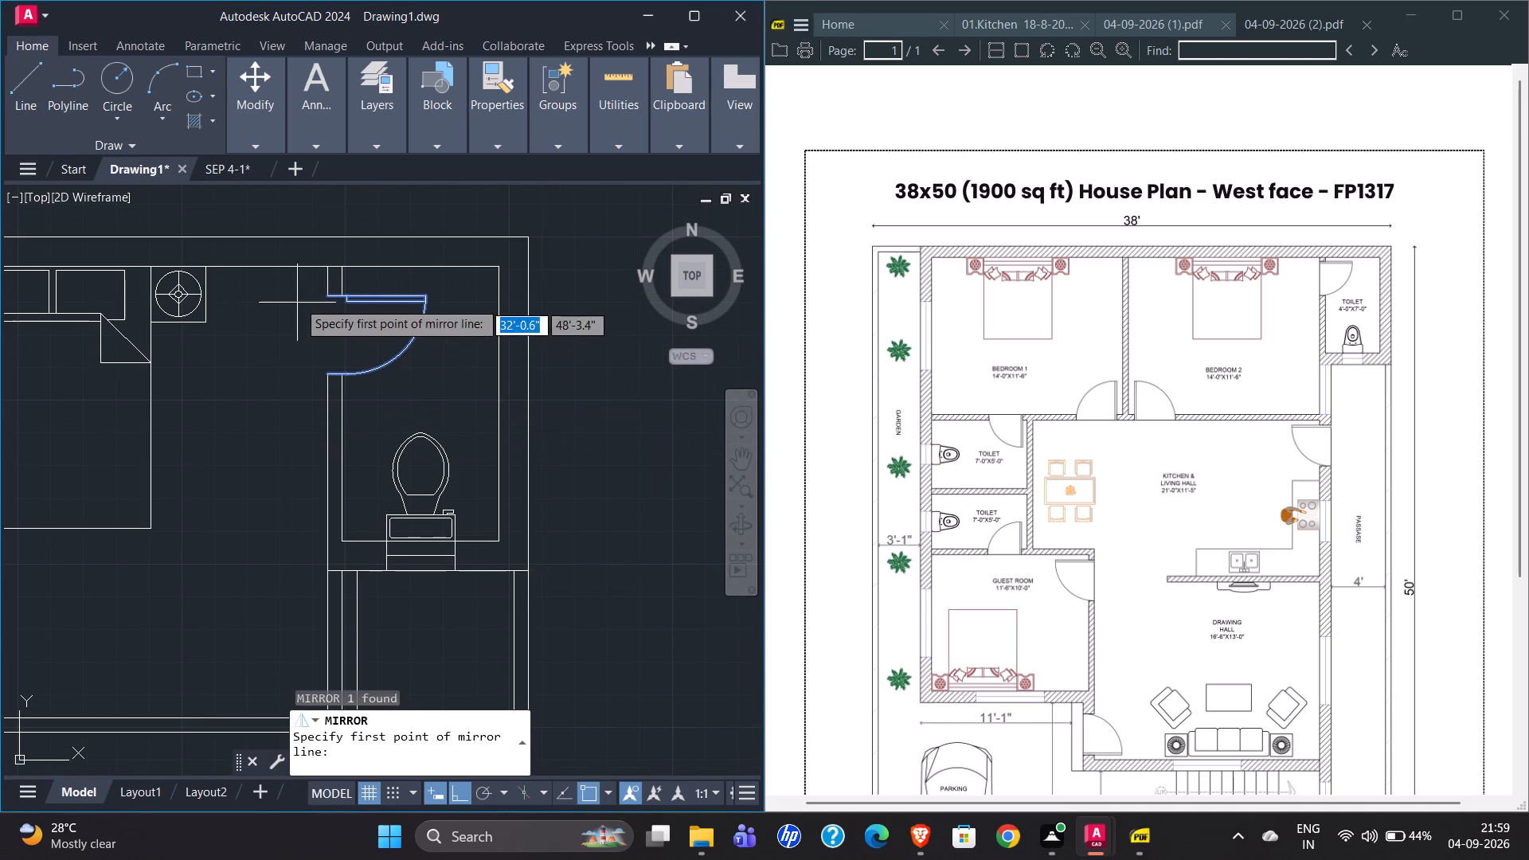
pyautogui.click(329, 268)
pyautogui.click(319, 494)
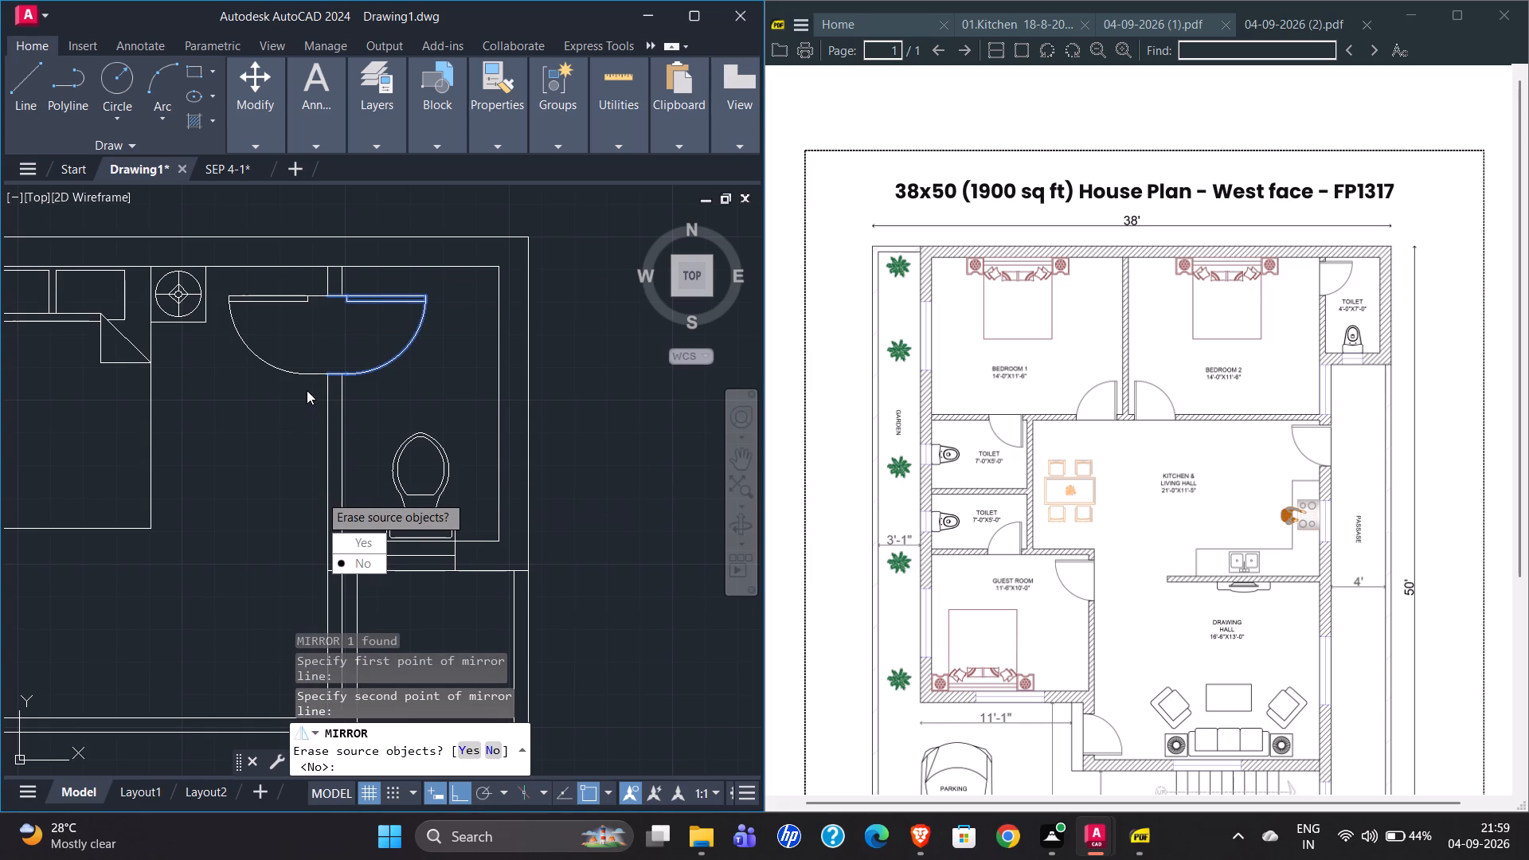
pyautogui.moveTo(366, 569); pyautogui.dragTo(319, 494)
# Move the mirrored door by its hinge-side top endpoint to the kitchen's passage doorway, at the upper jamb's outer corner, with Ortho off.
pyautogui.click(275, 298)
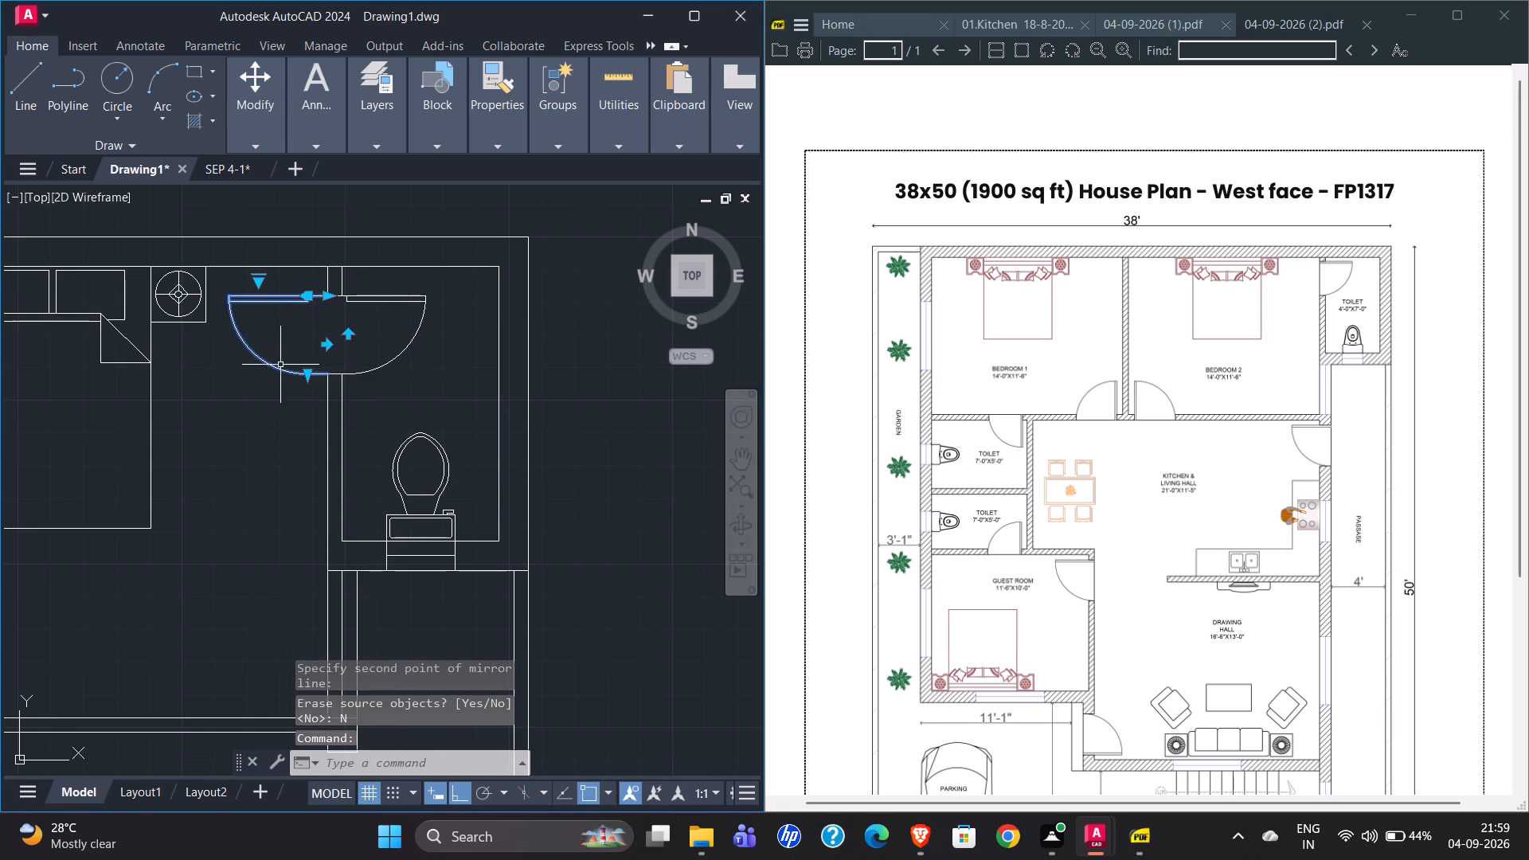
pyautogui.press('m')
pyautogui.press('Return')
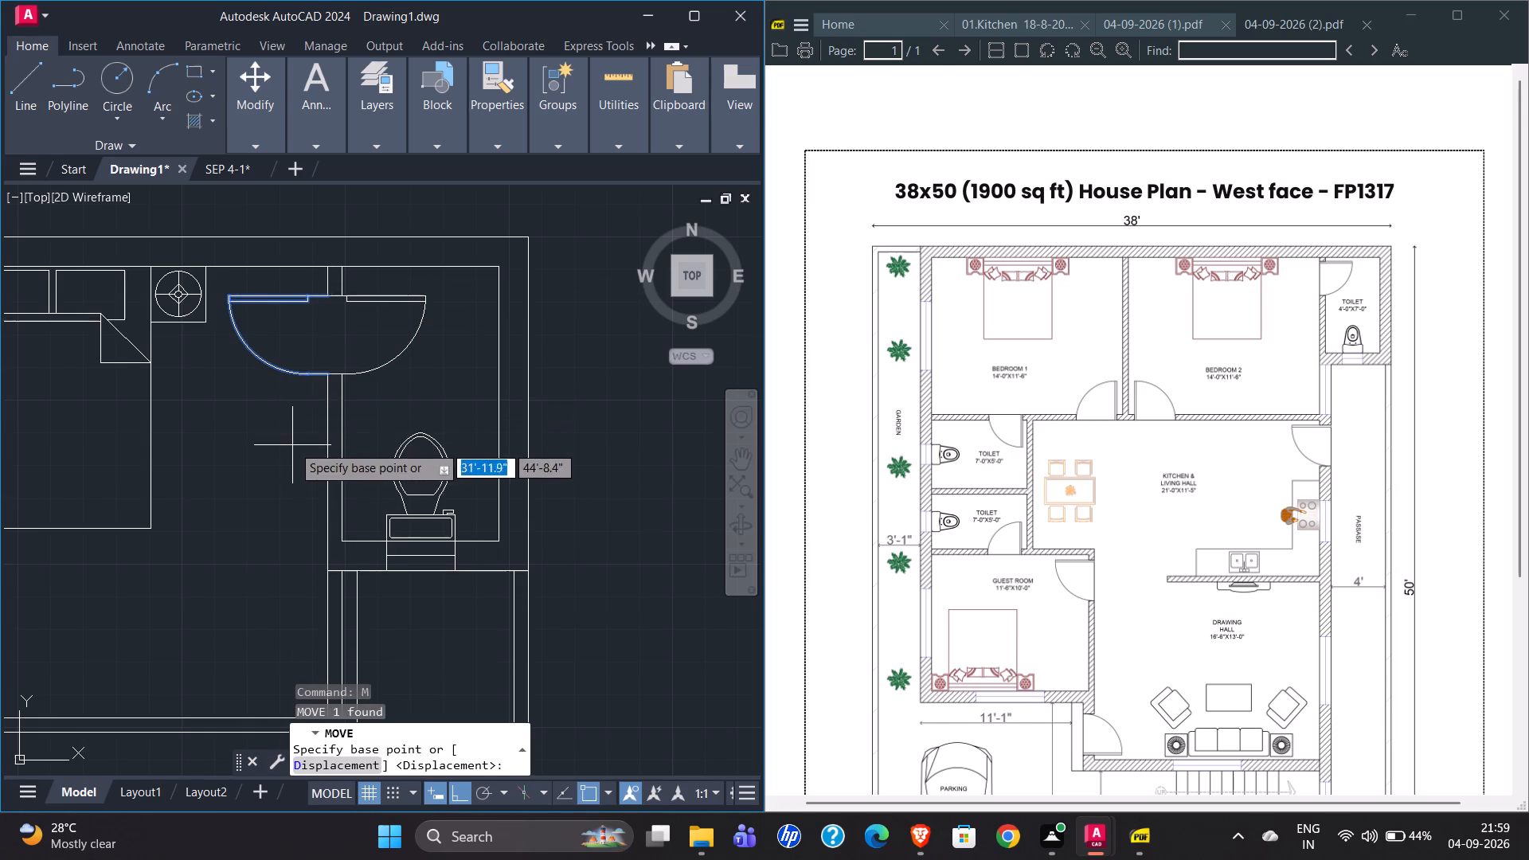
pyautogui.click(328, 291)
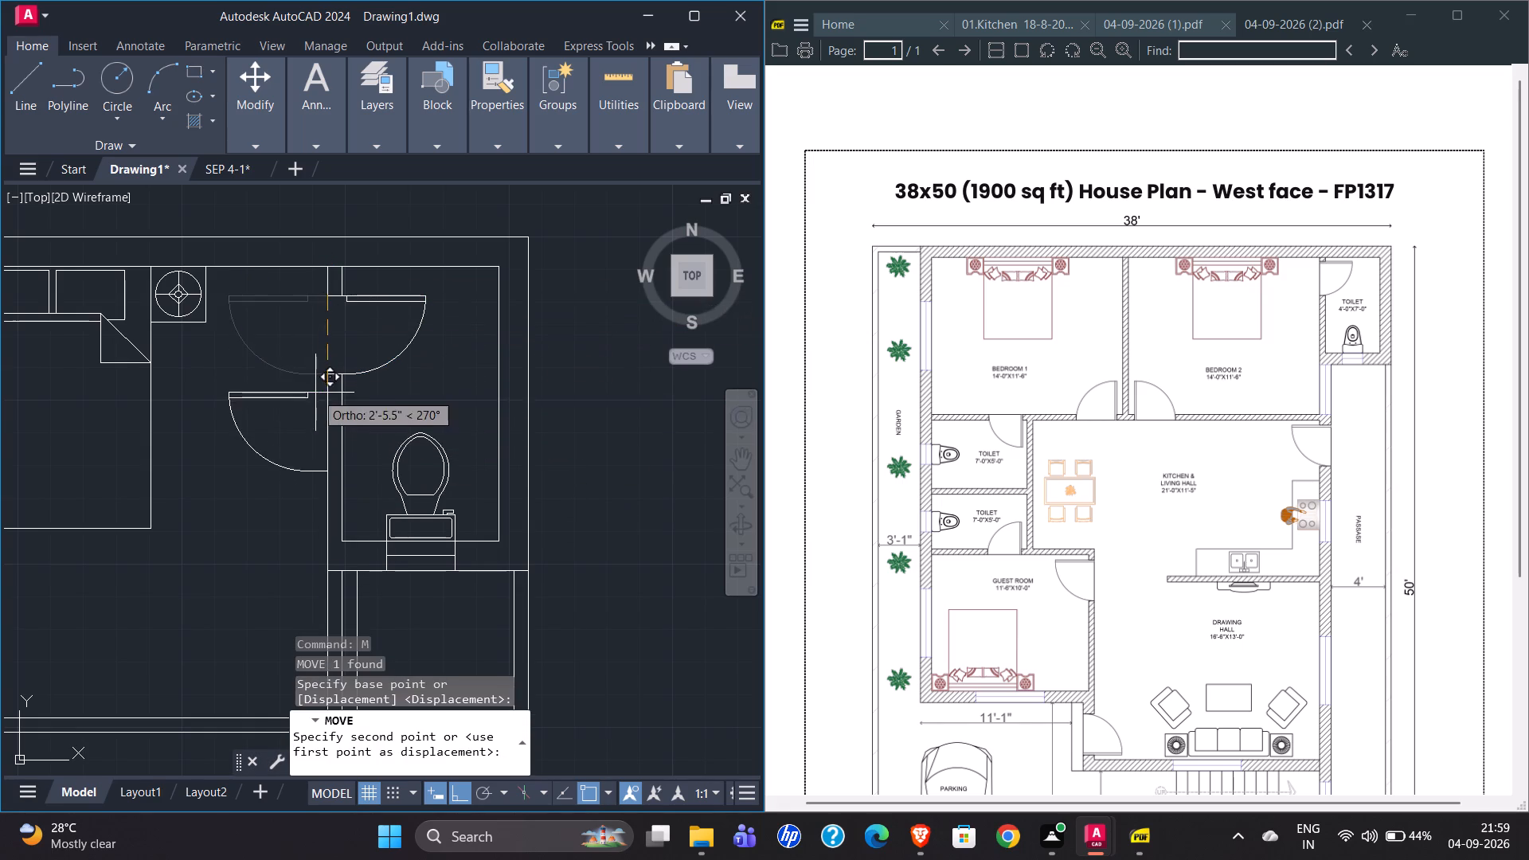
pyautogui.scroll(-2, 316, 361)
pyautogui.scroll(3, 332, 533)
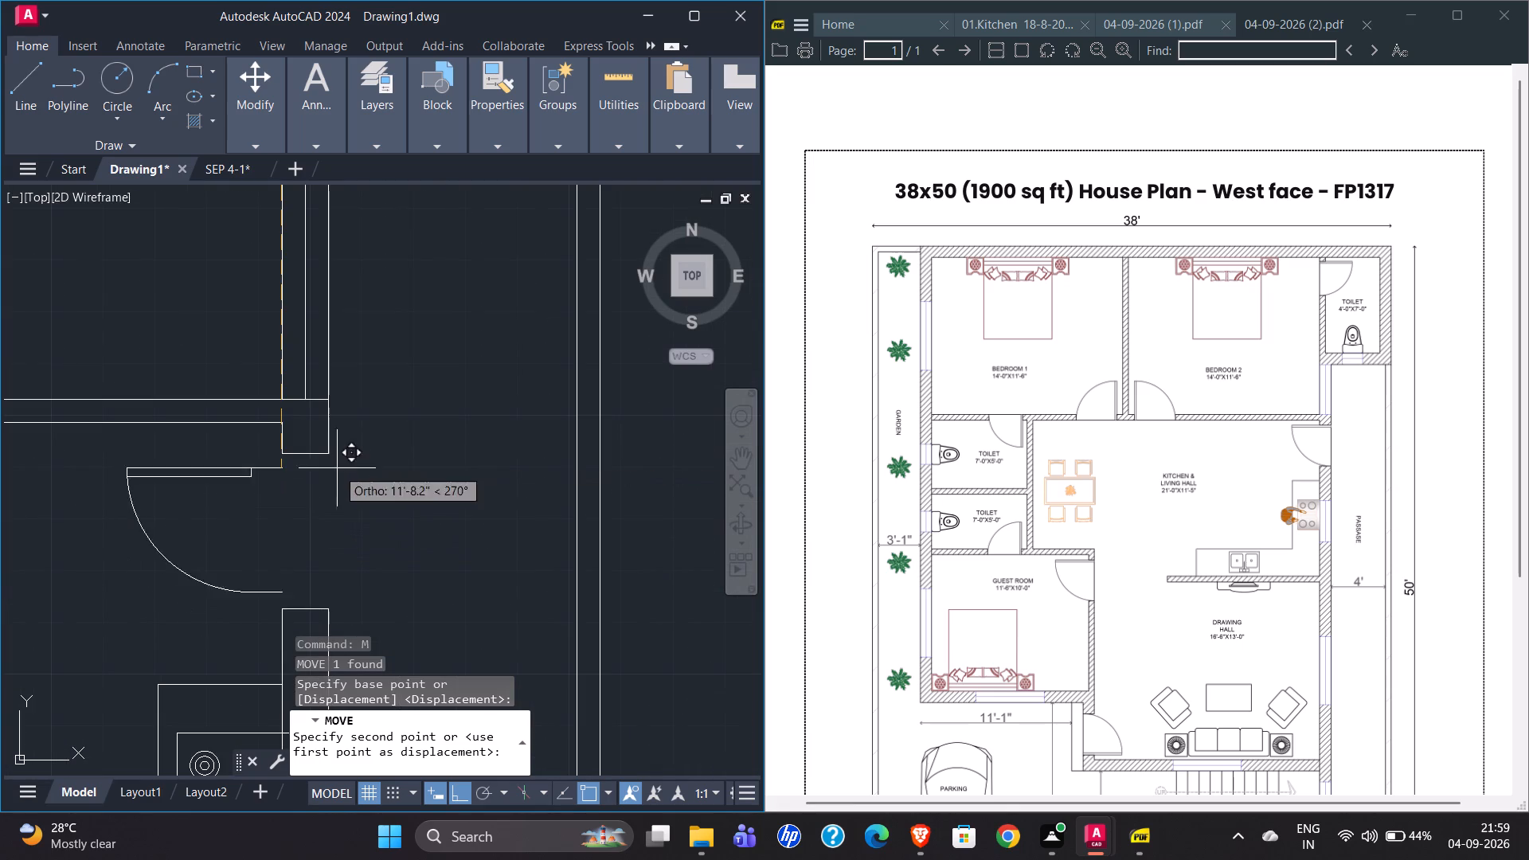
pyautogui.click(471, 799)
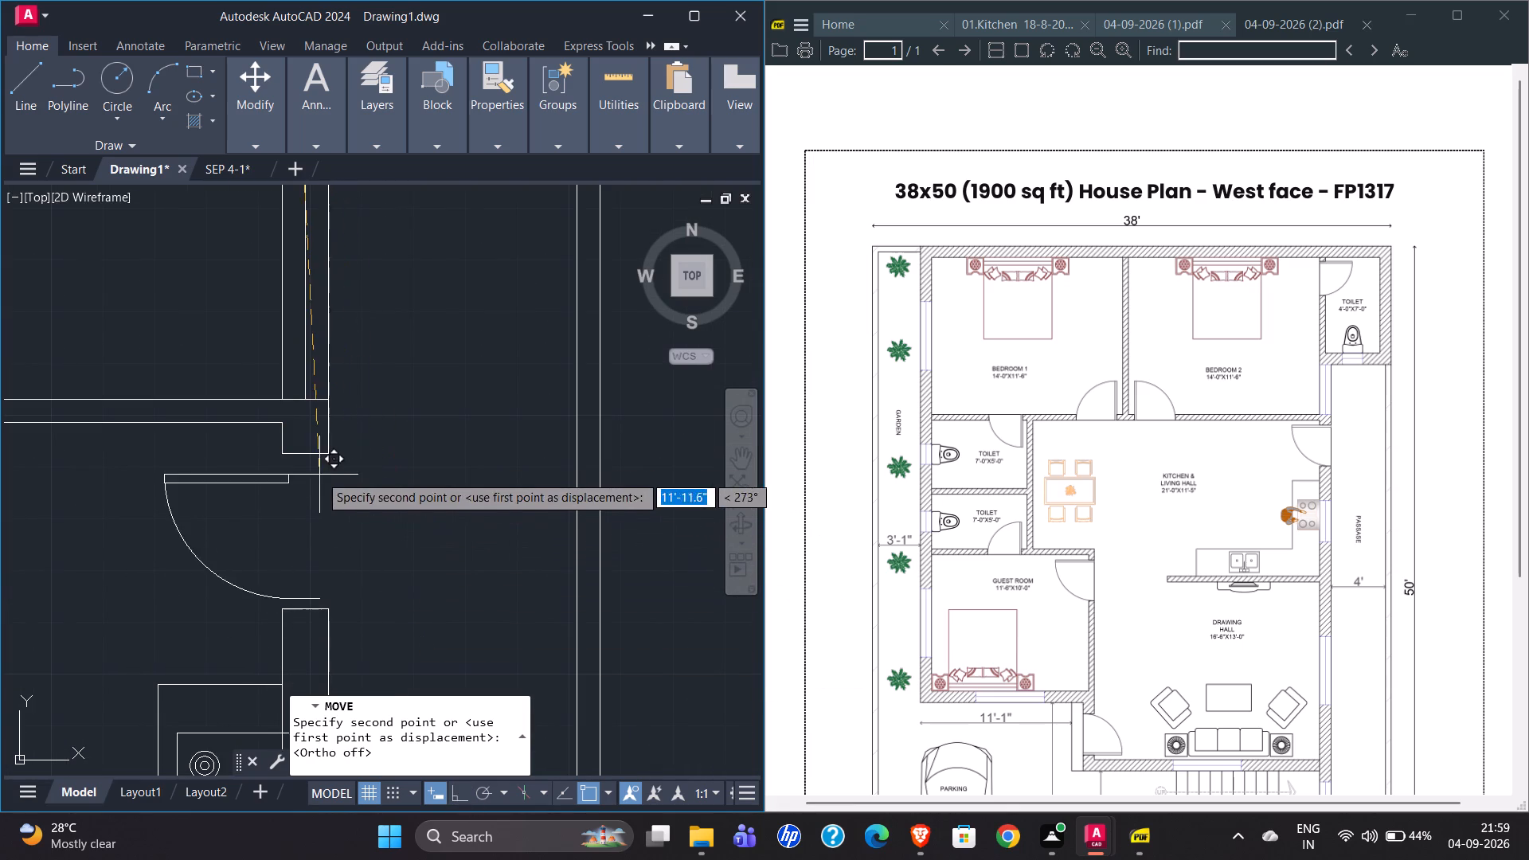
pyautogui.click(332, 453)
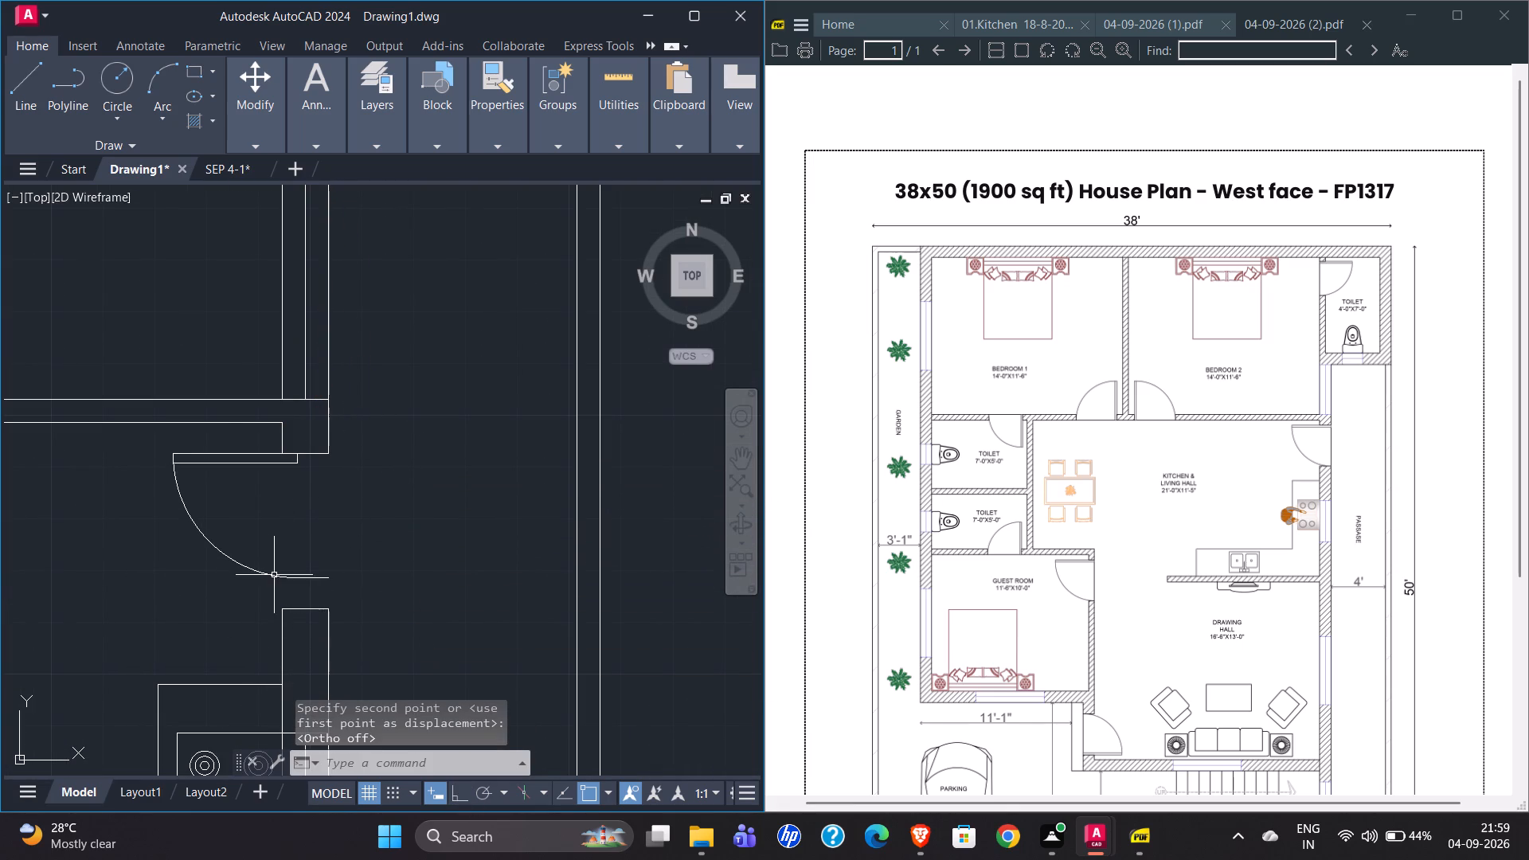
# Stretch the kitchen passage door's width to meet the lower jamb of its doorway.
pyautogui.click(274, 575)
pyautogui.moveTo(296, 580); pyautogui.dragTo(296, 608)
pyautogui.click(296, 612)
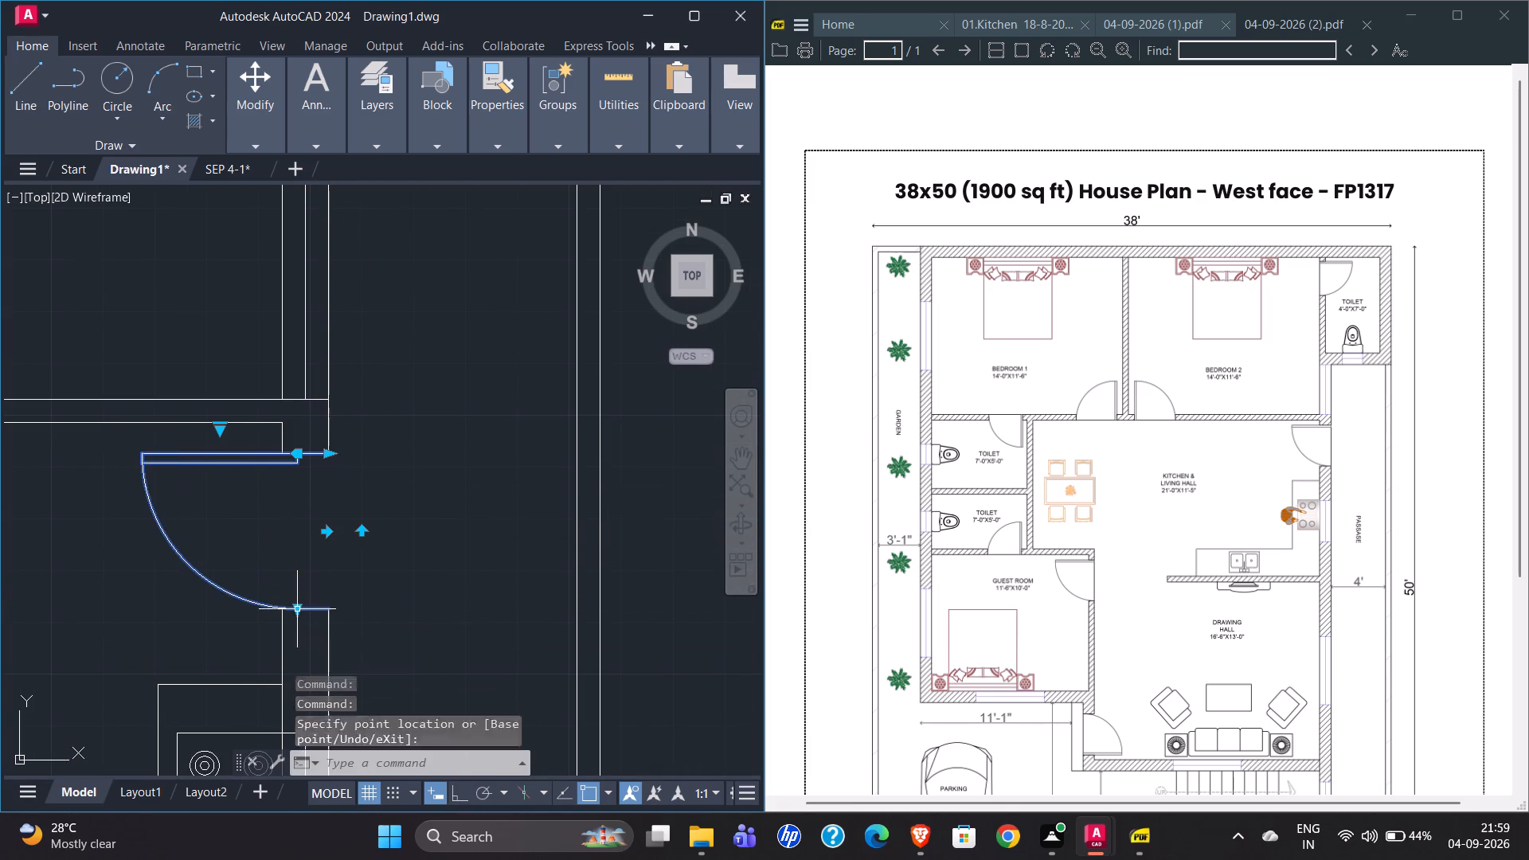
# Copy the kitchen passage door by its hinge-side top endpoint onto the upper jamb's outer corner at the guest room doorway.
pyautogui.scroll(-3, 459, 437)
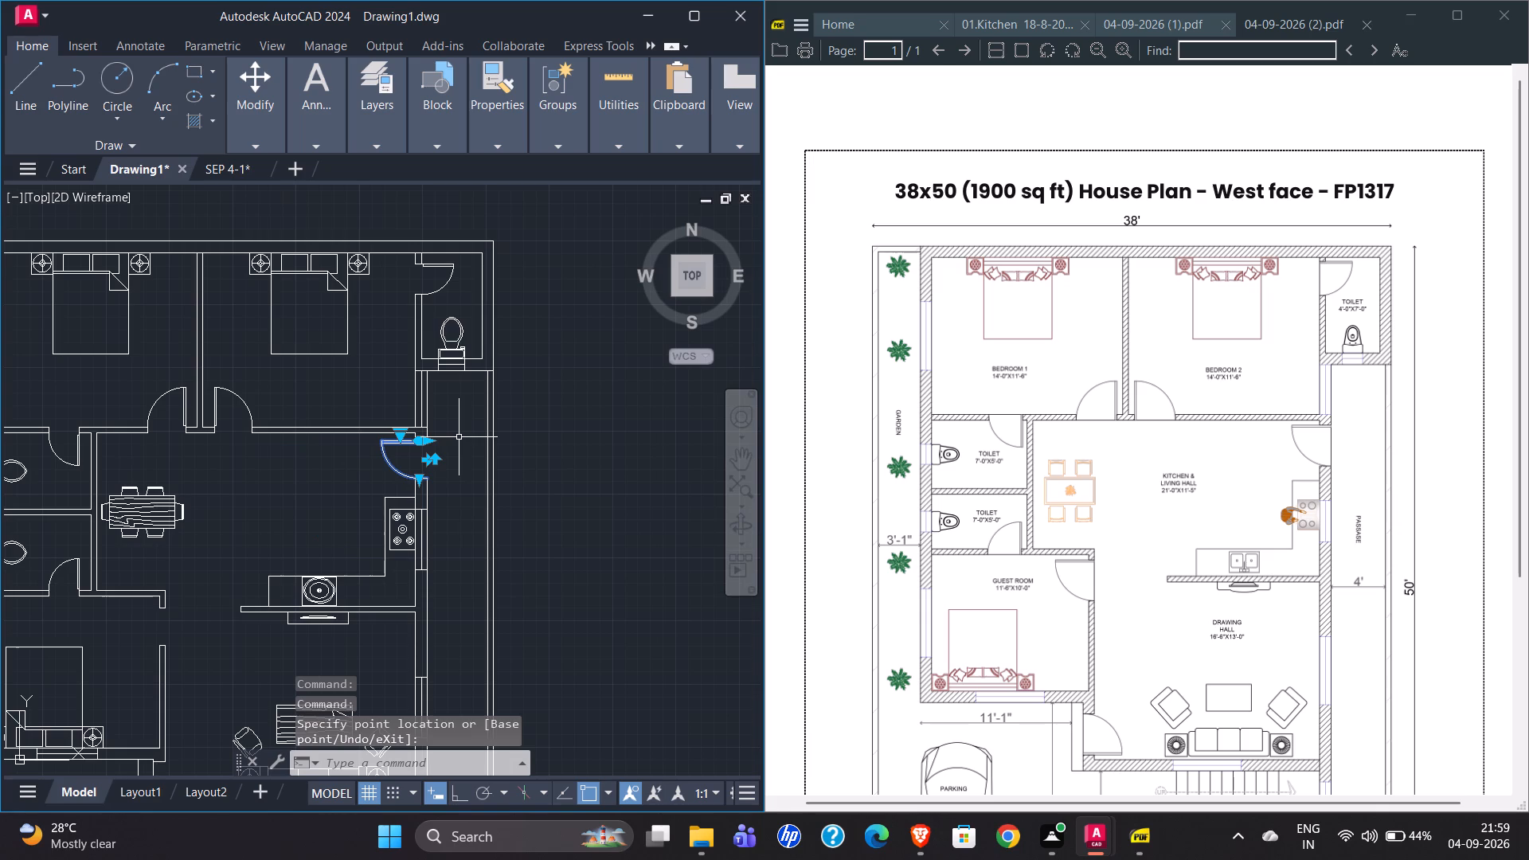
pyautogui.press('c')
pyautogui.press('o')
pyautogui.press('Return')
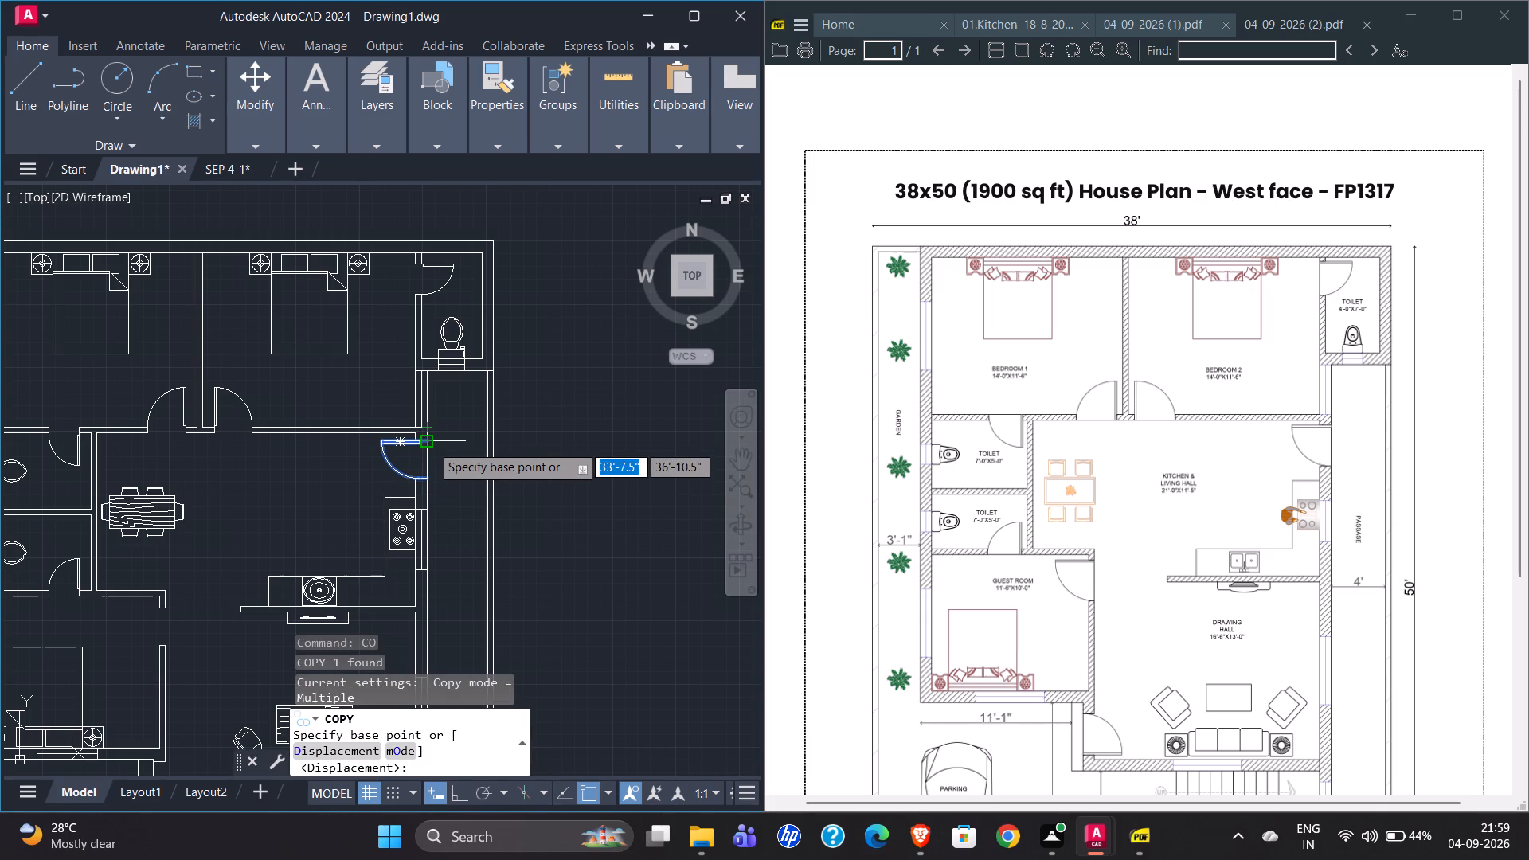
pyautogui.click(431, 444)
pyautogui.scroll(-2, 483, 425)
pyautogui.scroll(4, 346, 511)
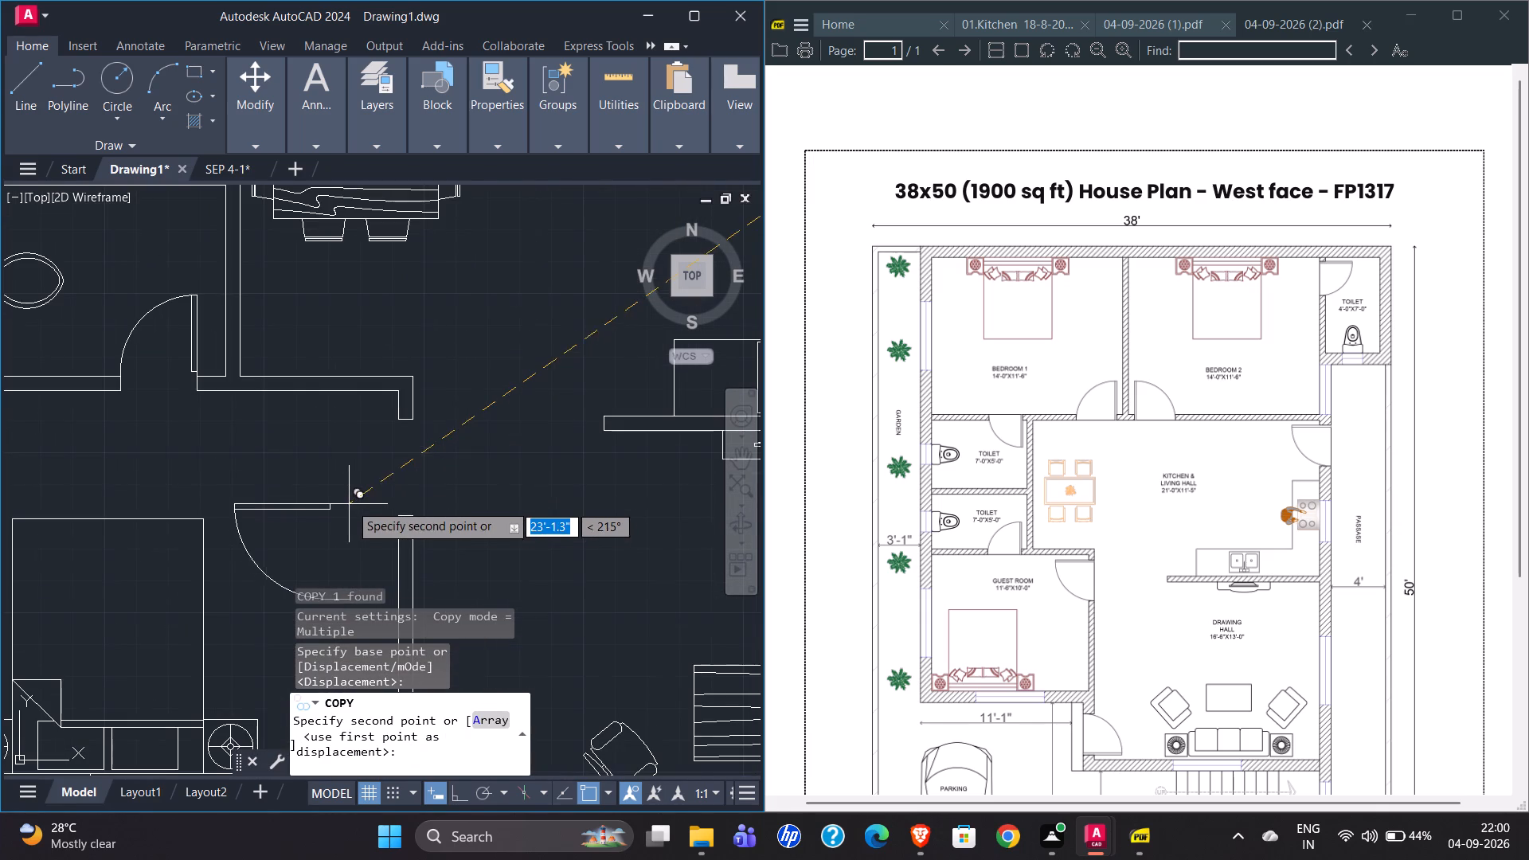
pyautogui.click(412, 414)
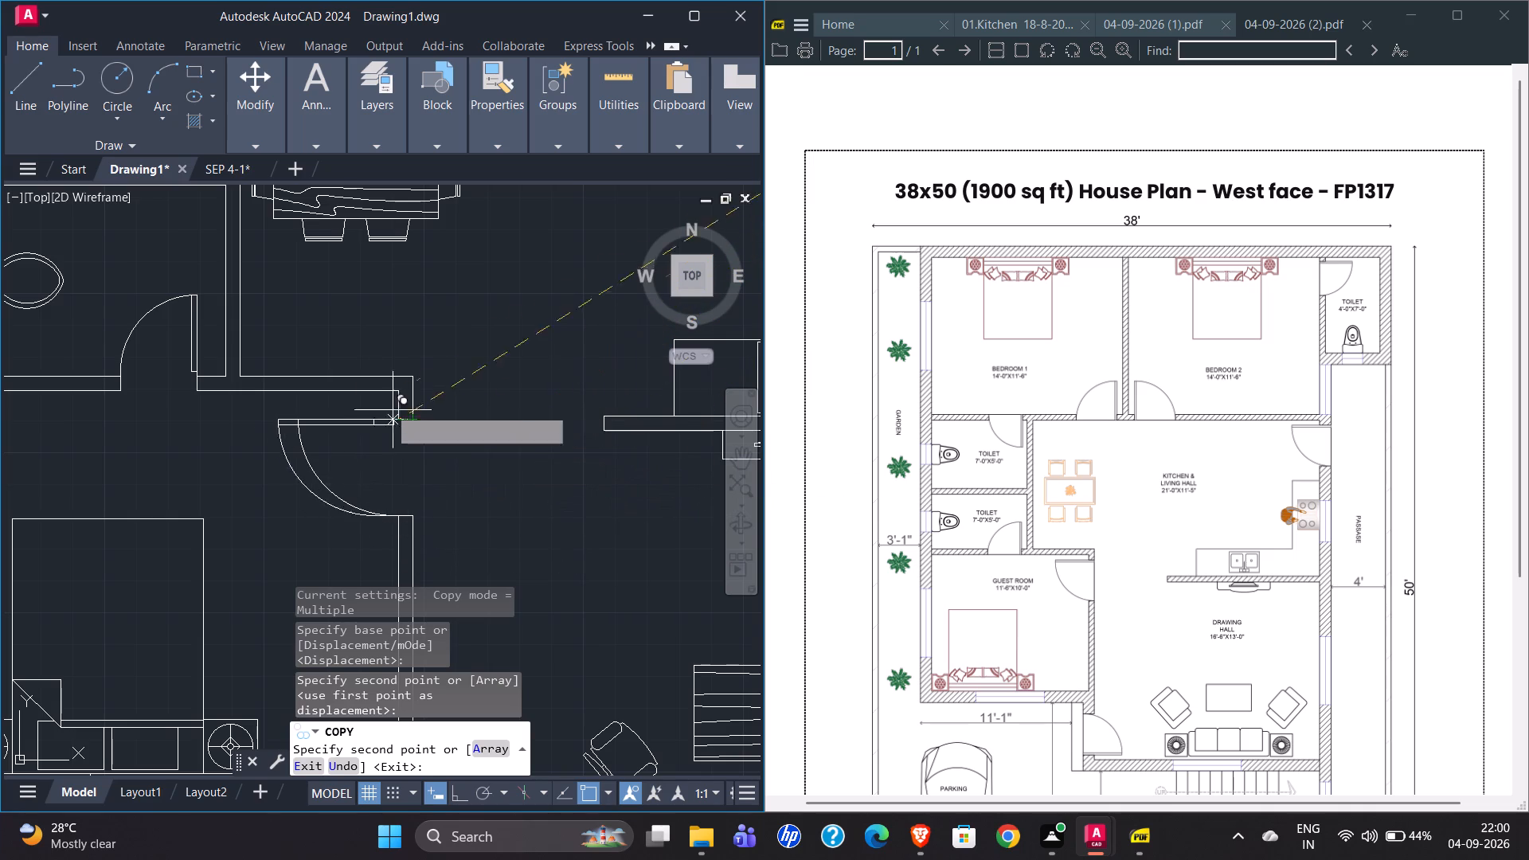
pyautogui.scroll(-3, 337, 391)
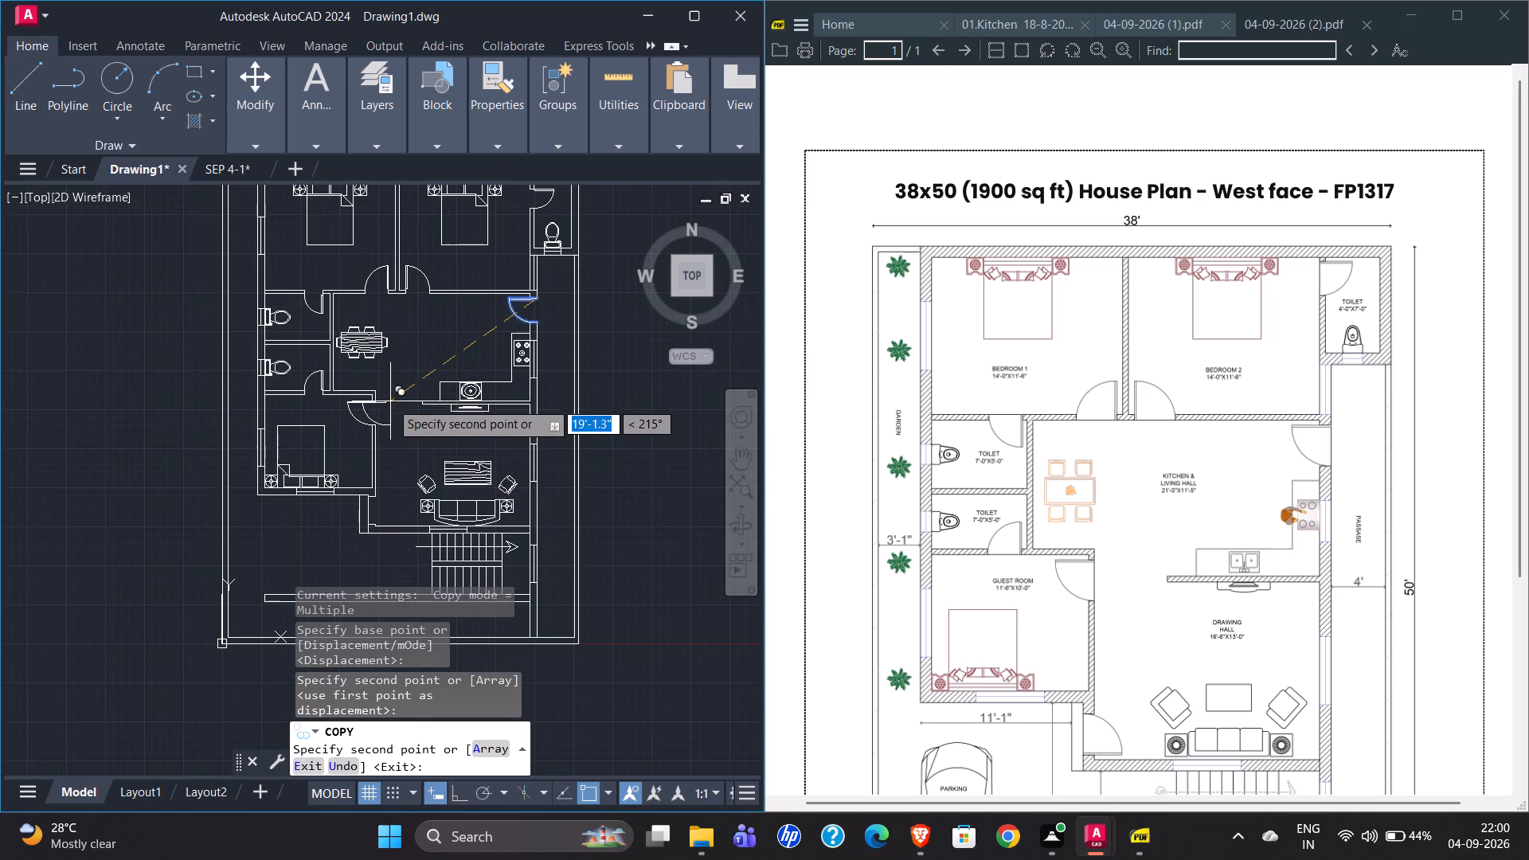
pyautogui.scroll(3, 357, 557)
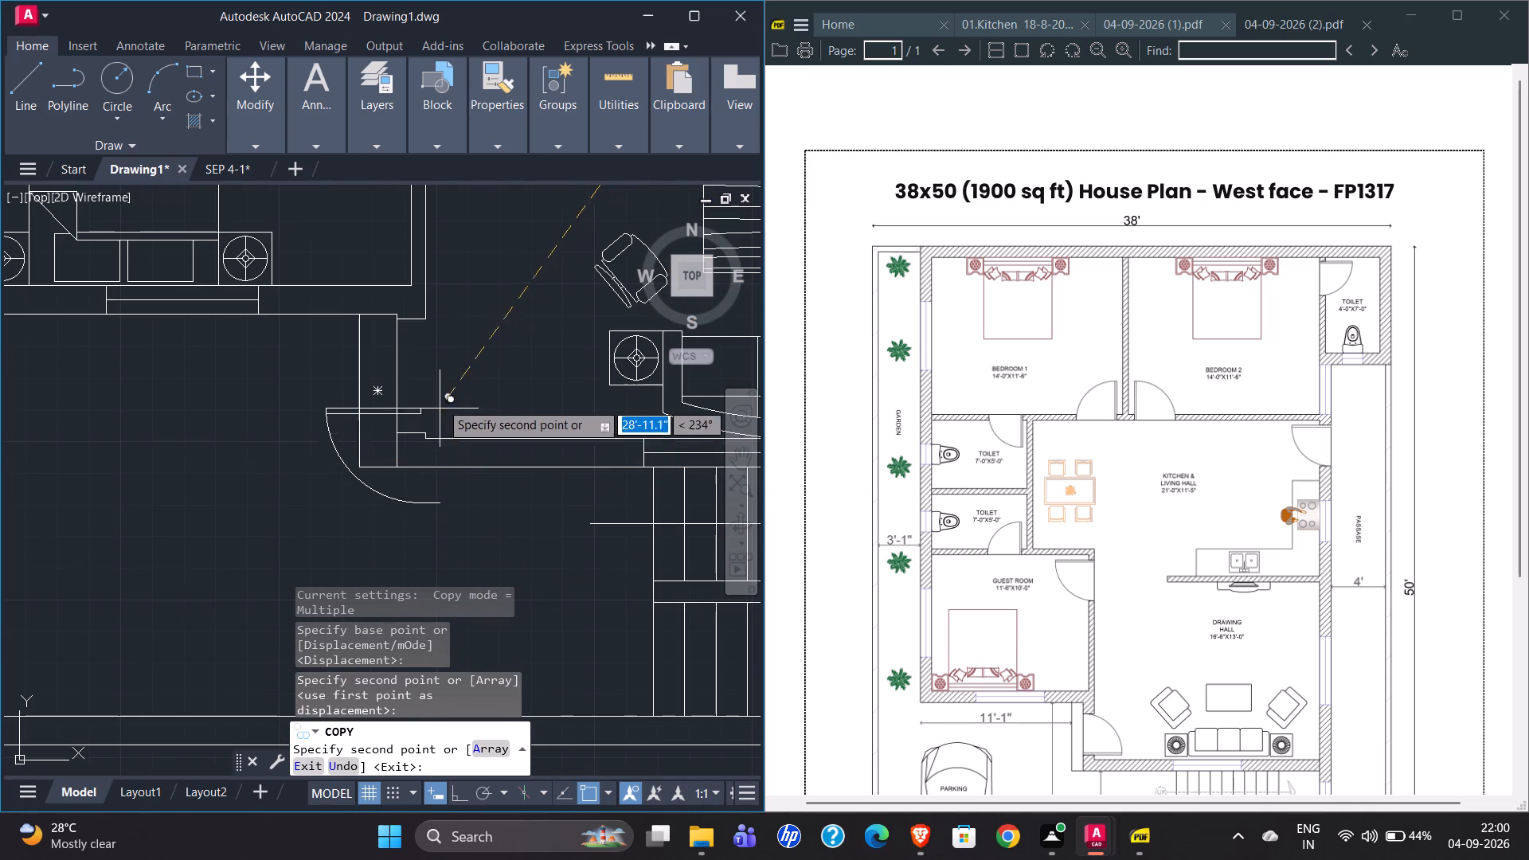
pyautogui.scroll(-3, 298, 436)
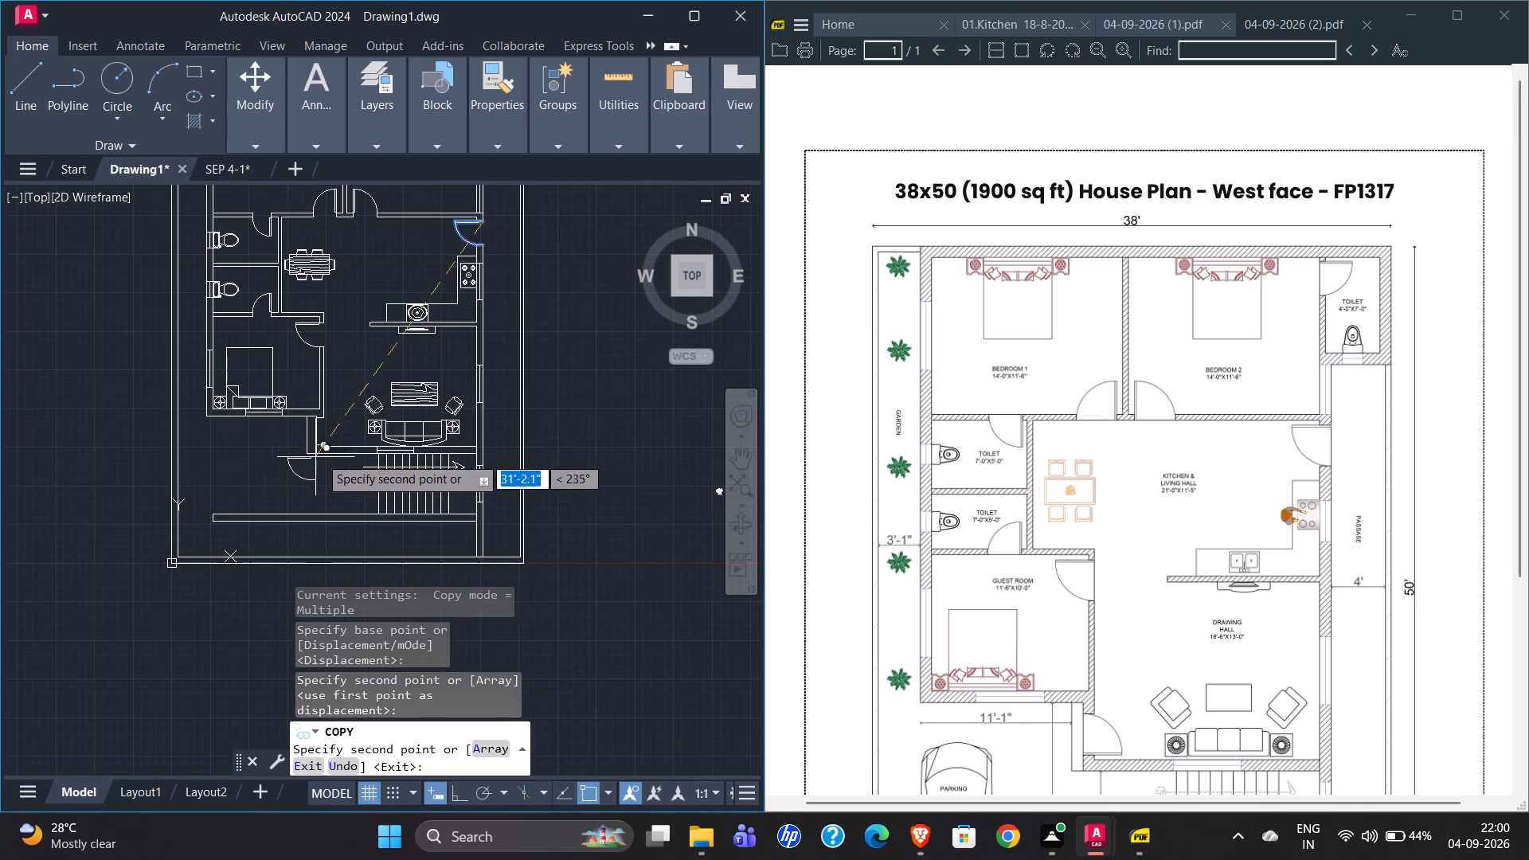
pyautogui.press('Escape')
# Copy Bedroom 2's toilet door by its hinge-side top endpoint onto the upper jamb's outer corner at the drawing hall entrance beside the parking.
pyautogui.scroll(-2, 312, 478)
pyautogui.scroll(4, 364, 352)
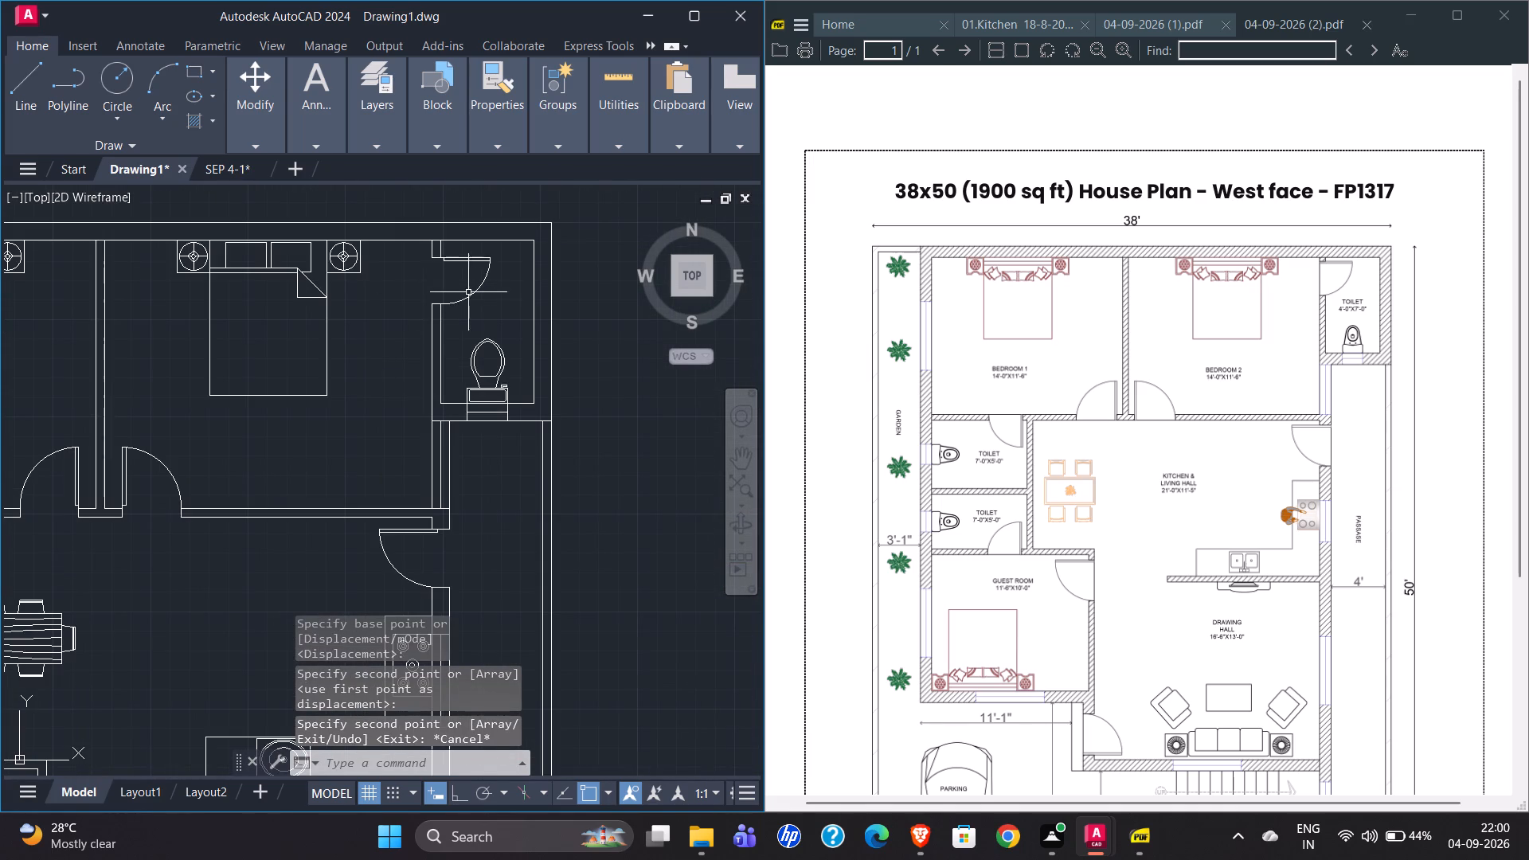
pyautogui.click(472, 294)
pyautogui.write('CO')
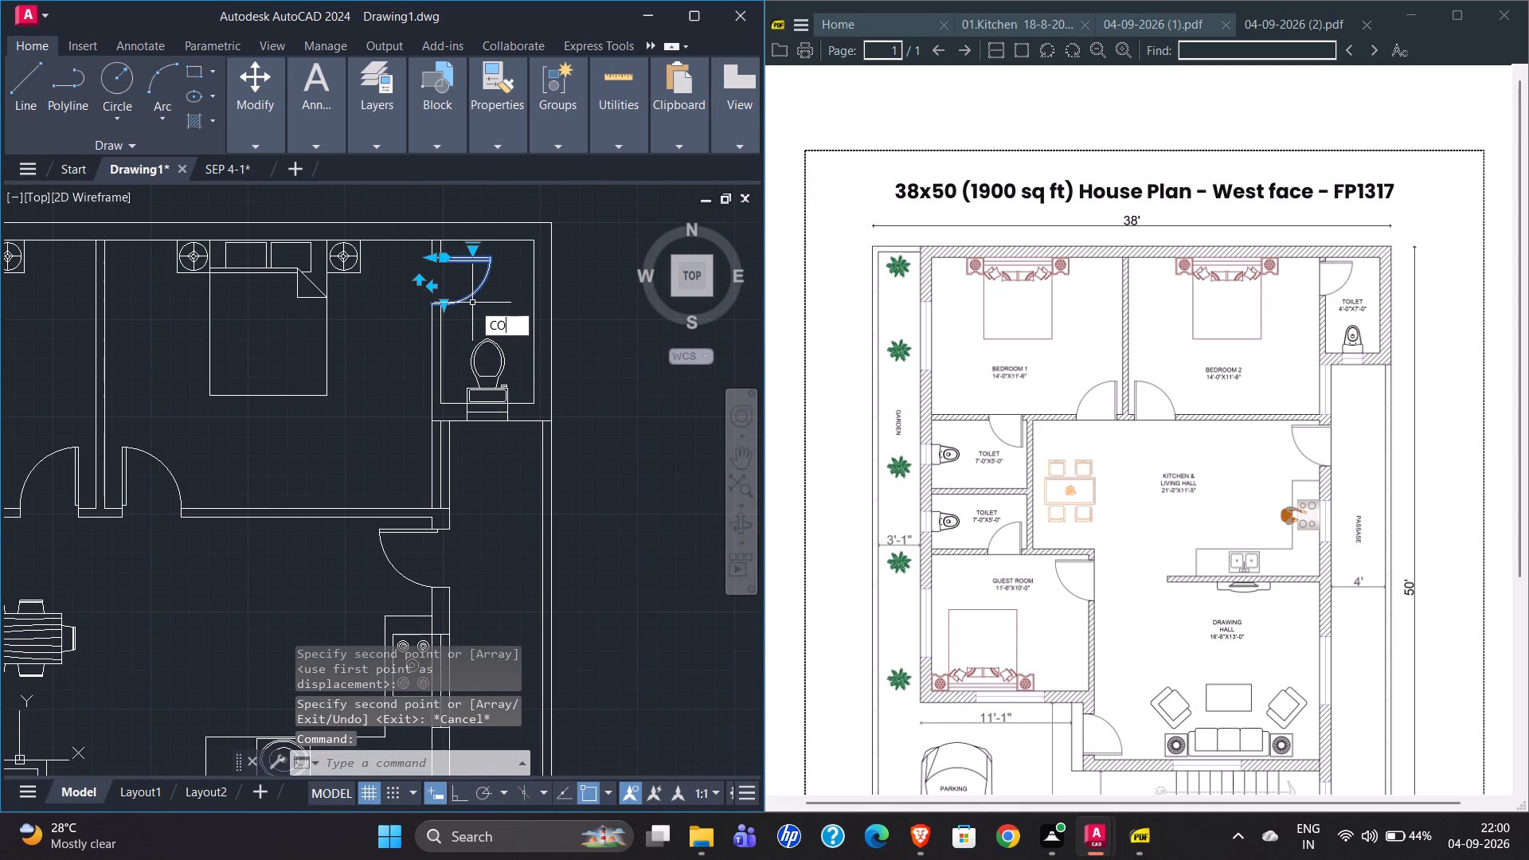
pyautogui.press('Return')
pyautogui.click(432, 253)
pyautogui.scroll(-3, 444, 254)
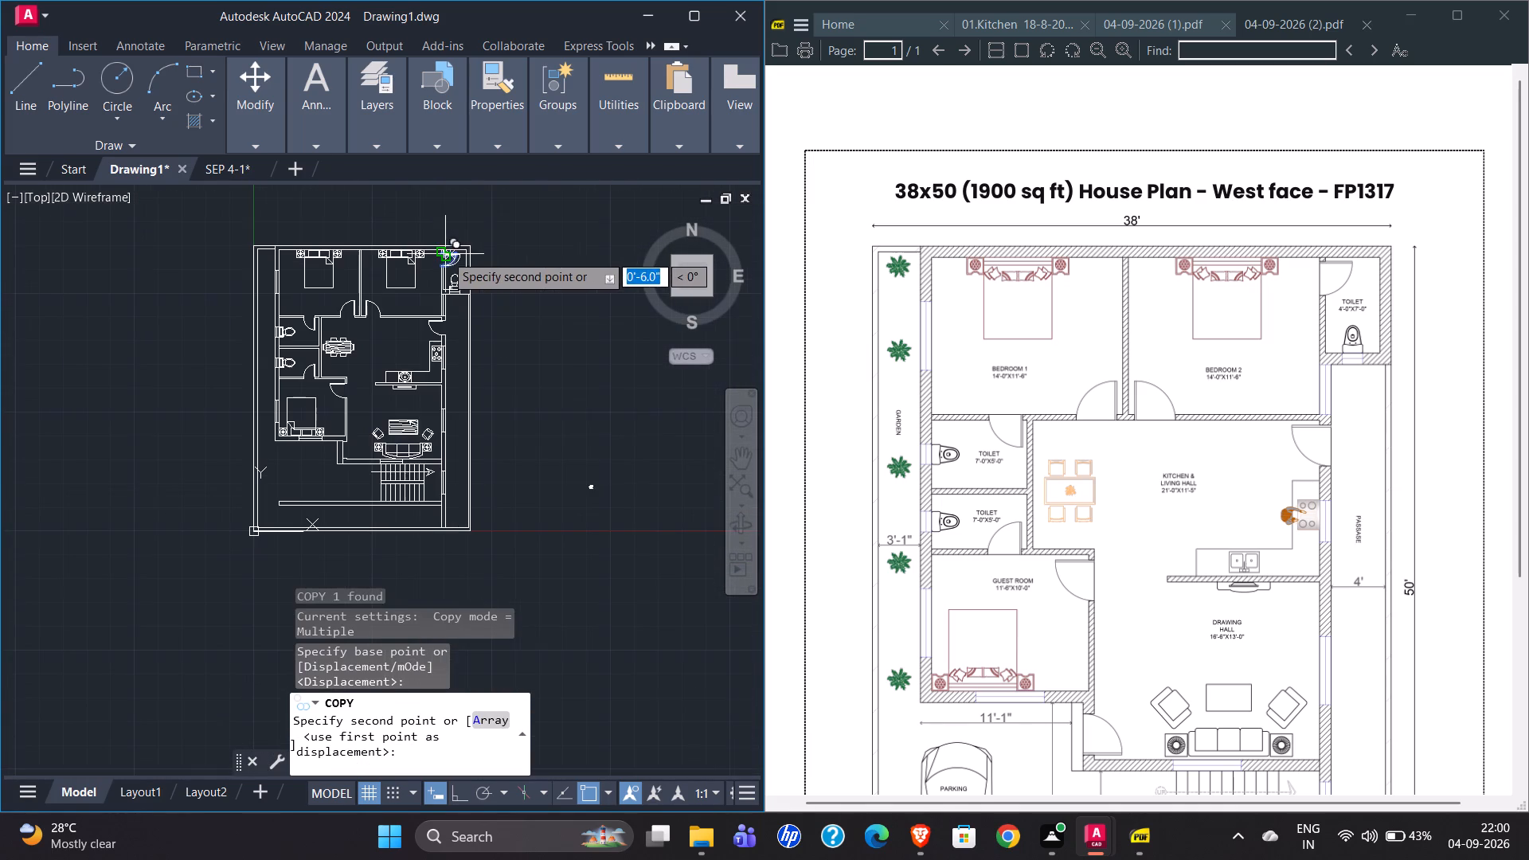
pyautogui.scroll(5, 338, 468)
pyautogui.scroll(-2, 357, 400)
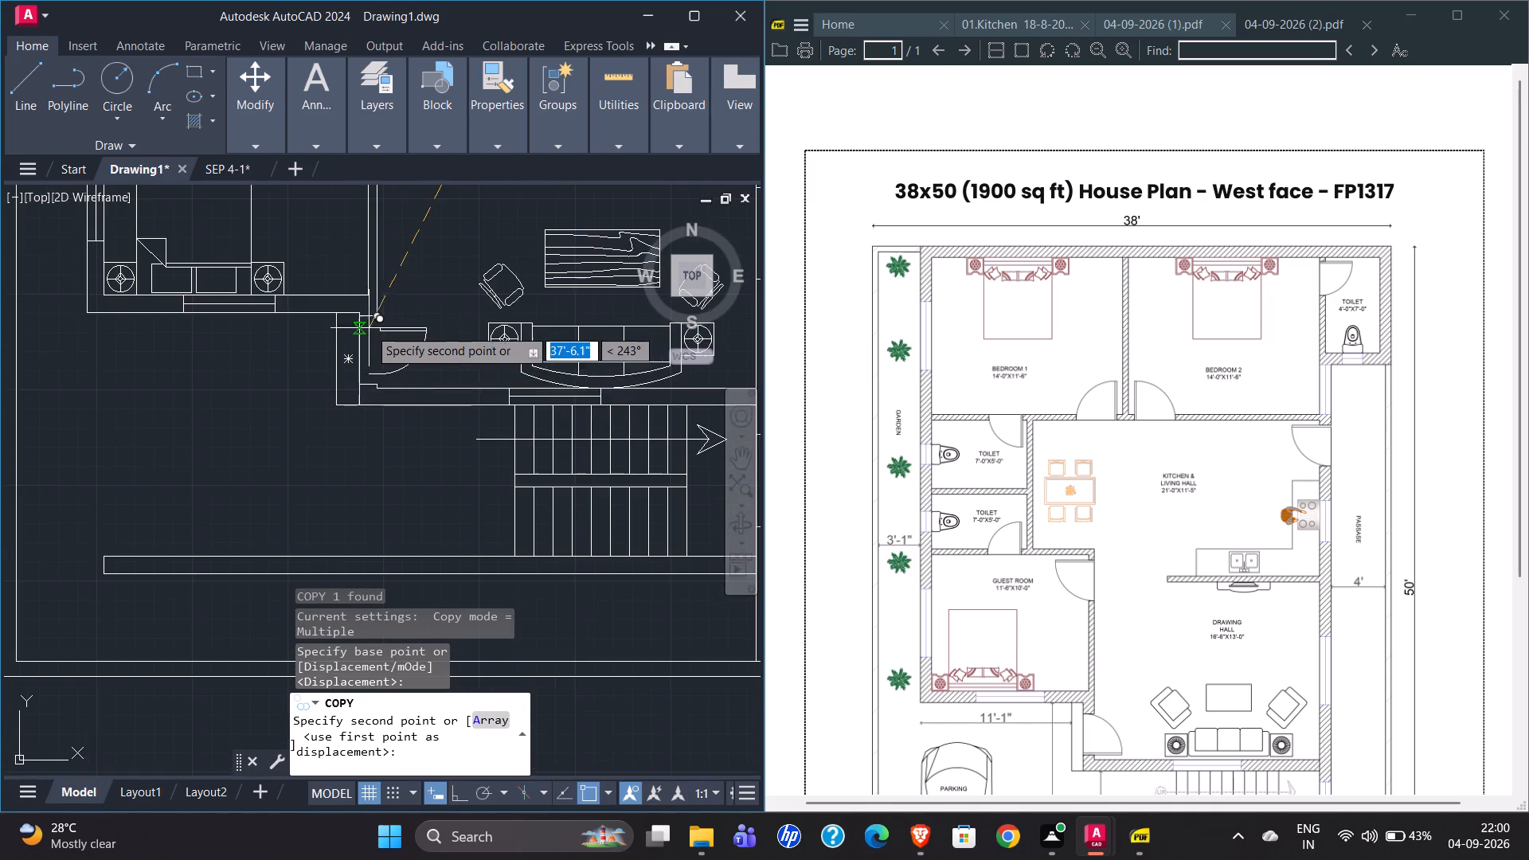
pyautogui.scroll(2, 369, 328)
pyautogui.click(346, 296)
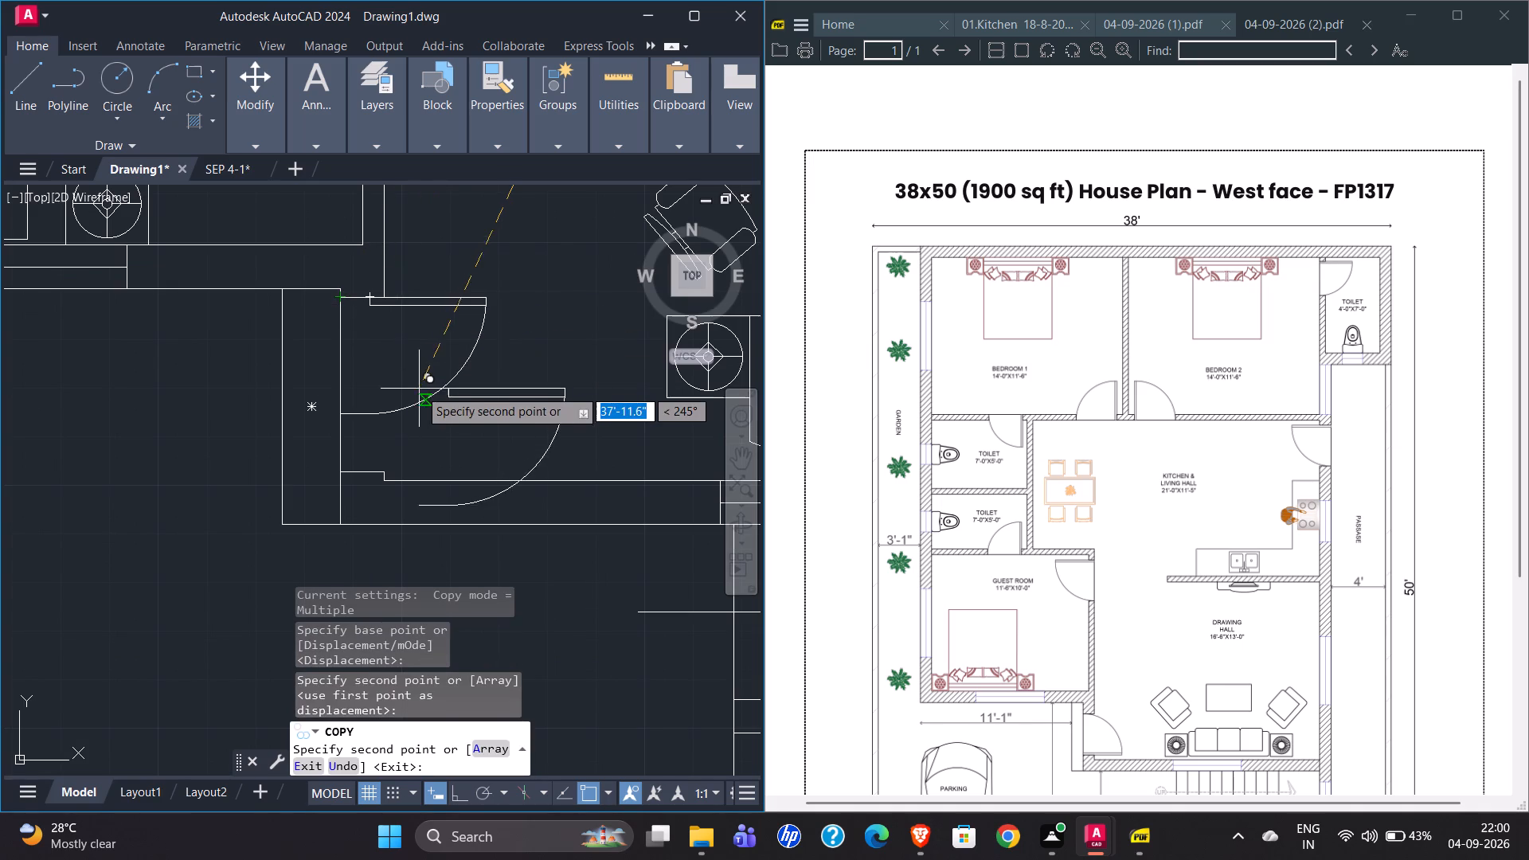
# Stretch the drawing hall entrance door's width to the doorway's lower jamb and flip the door so it hinges there.
pyautogui.press('Escape')
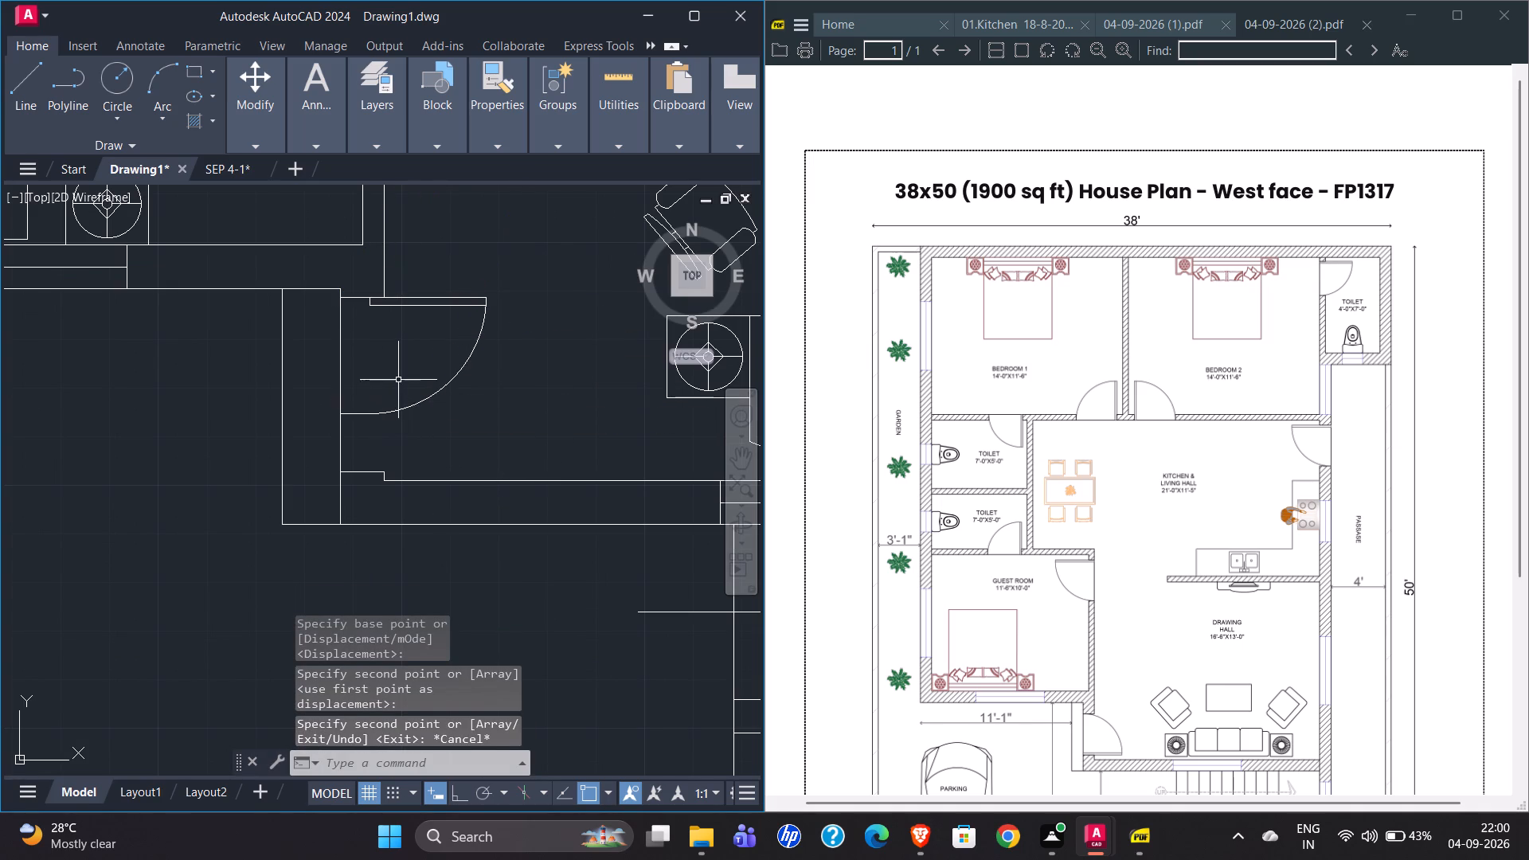
pyautogui.click(428, 398)
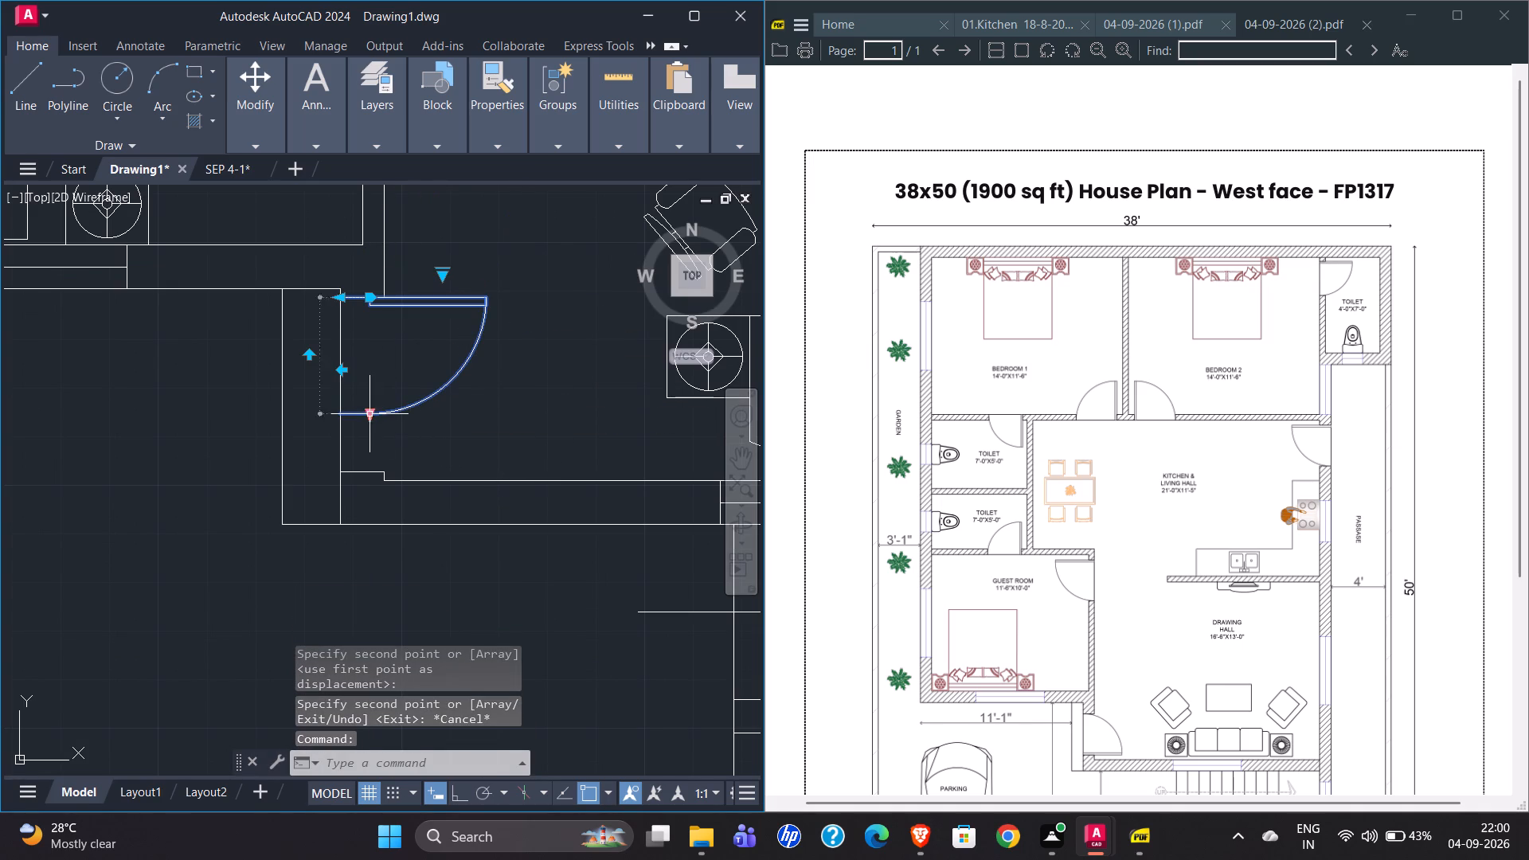
pyautogui.click(371, 411)
pyautogui.click(367, 469)
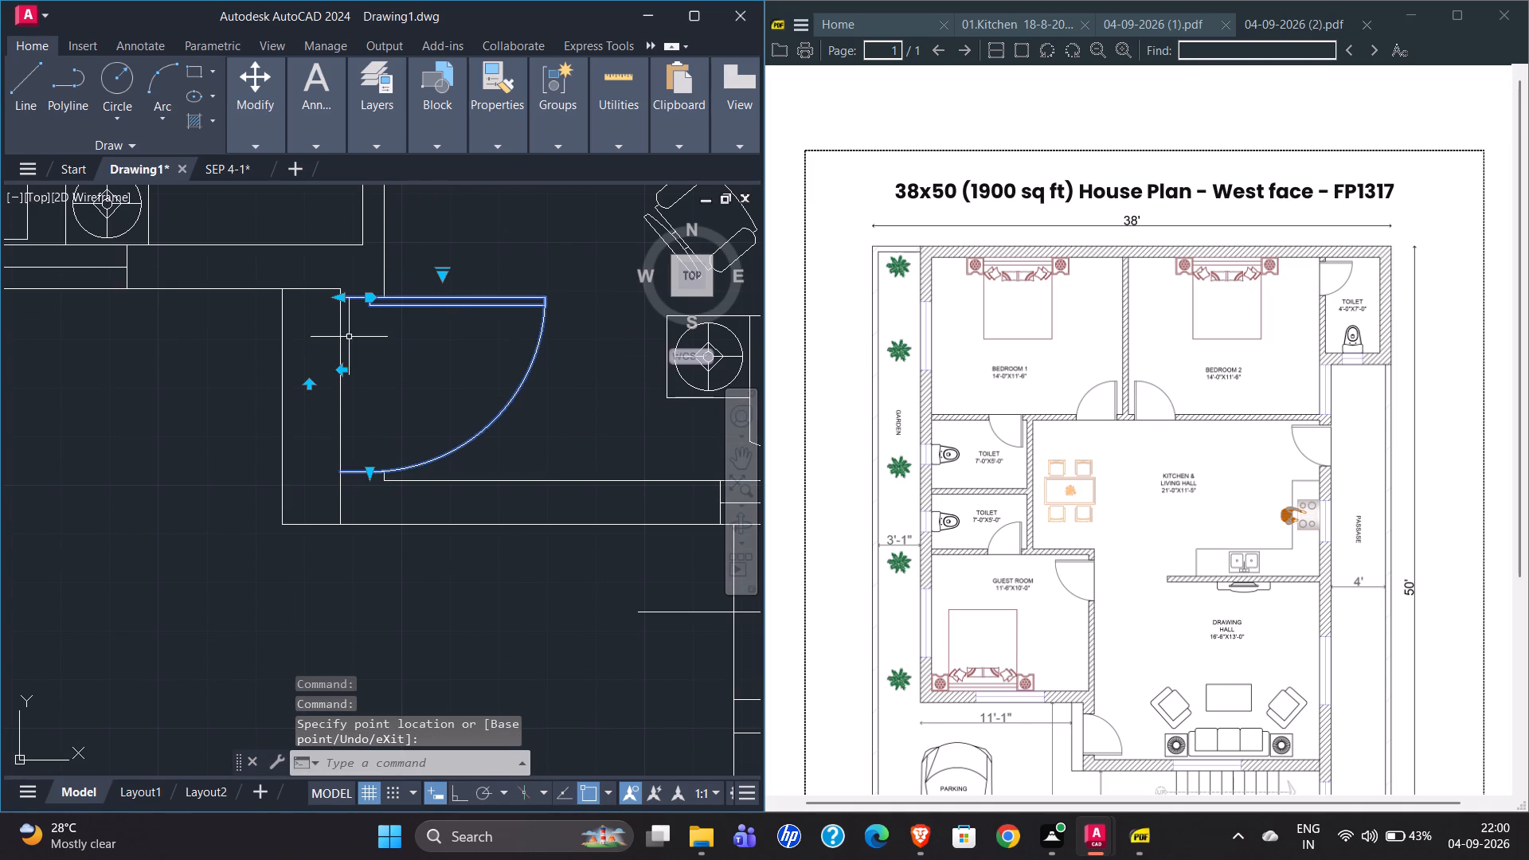
pyautogui.click(307, 383)
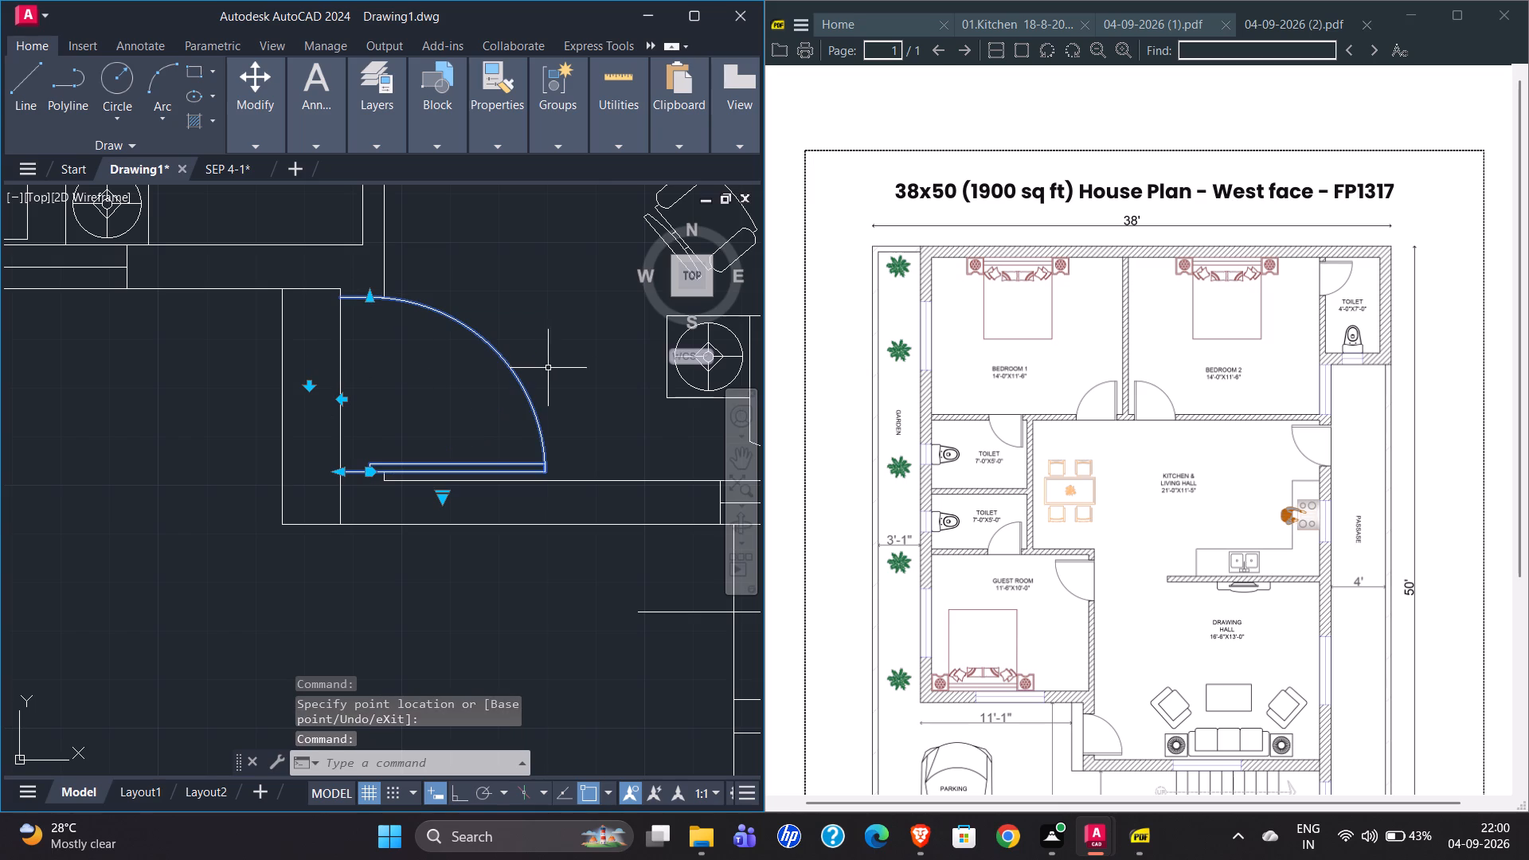
# Review the doors and fixtures across the whole plan against the reference plan.
pyautogui.scroll(-2, 322, 494)
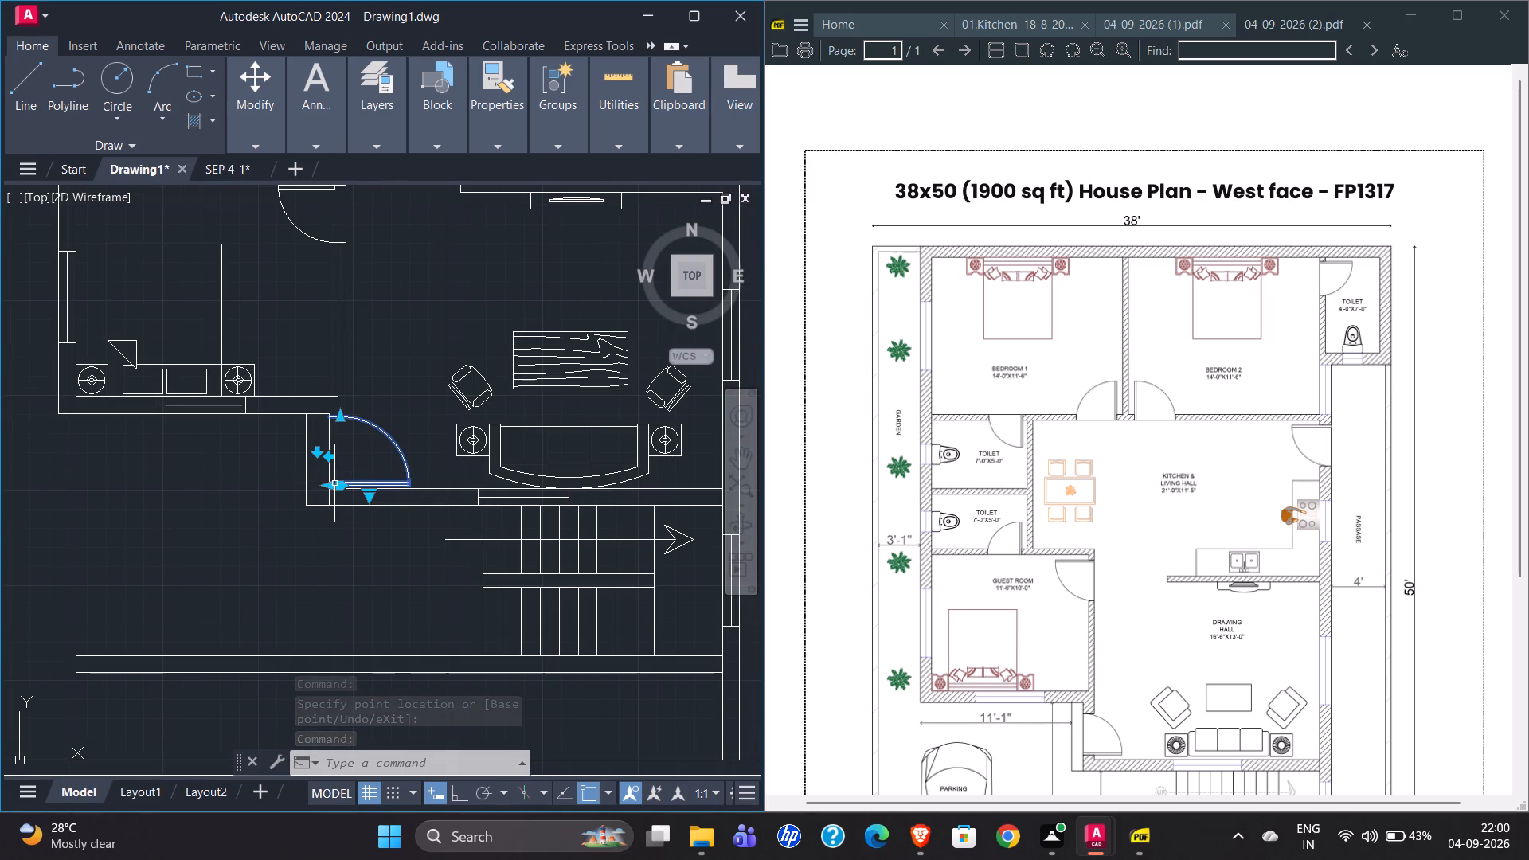
pyautogui.scroll(-1, 338, 475)
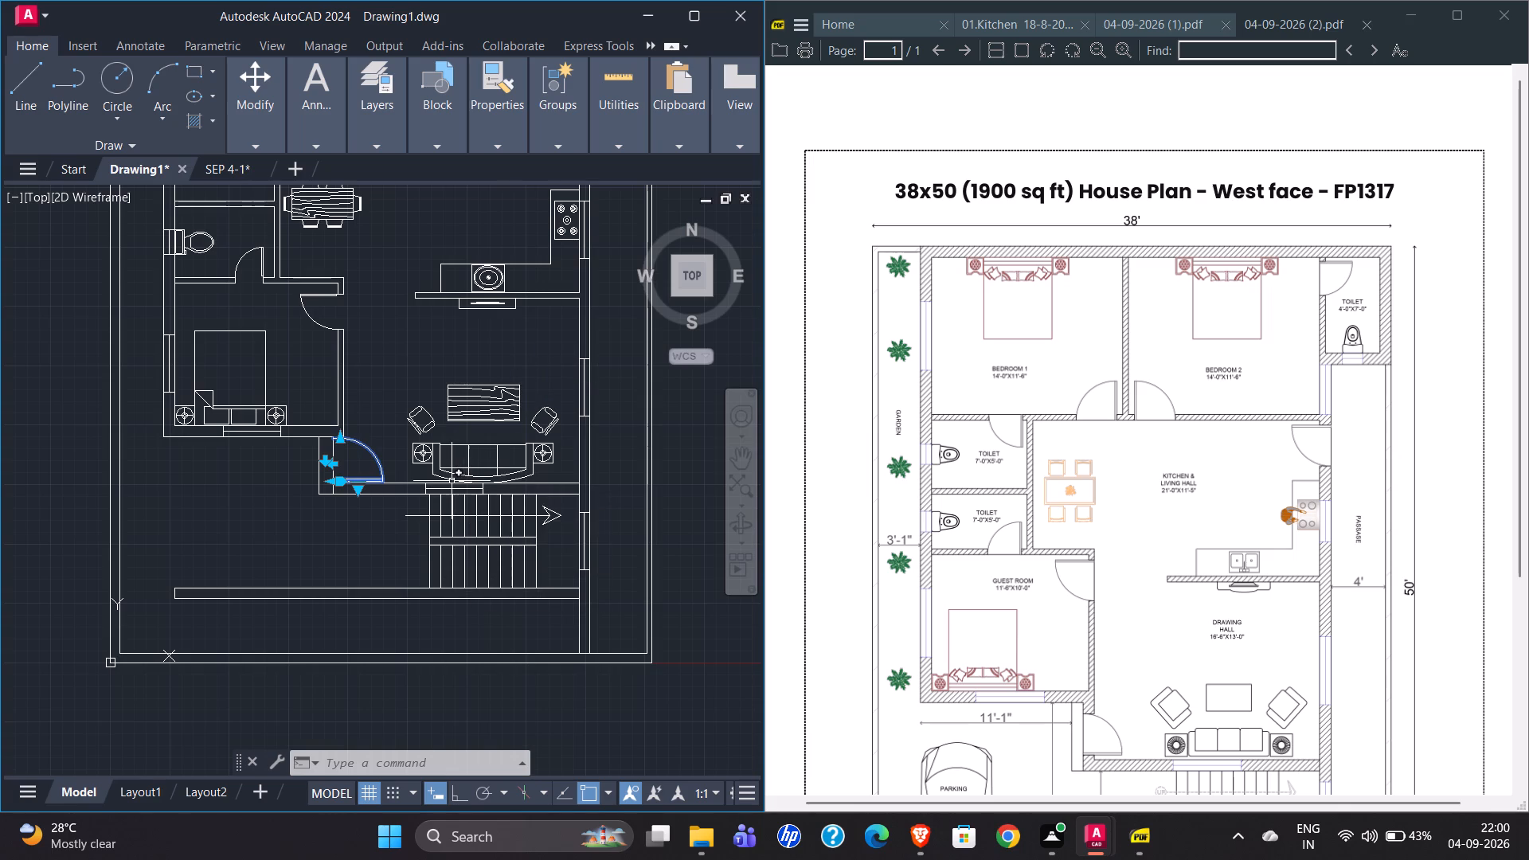
pyautogui.scroll(-1, 263, 504)
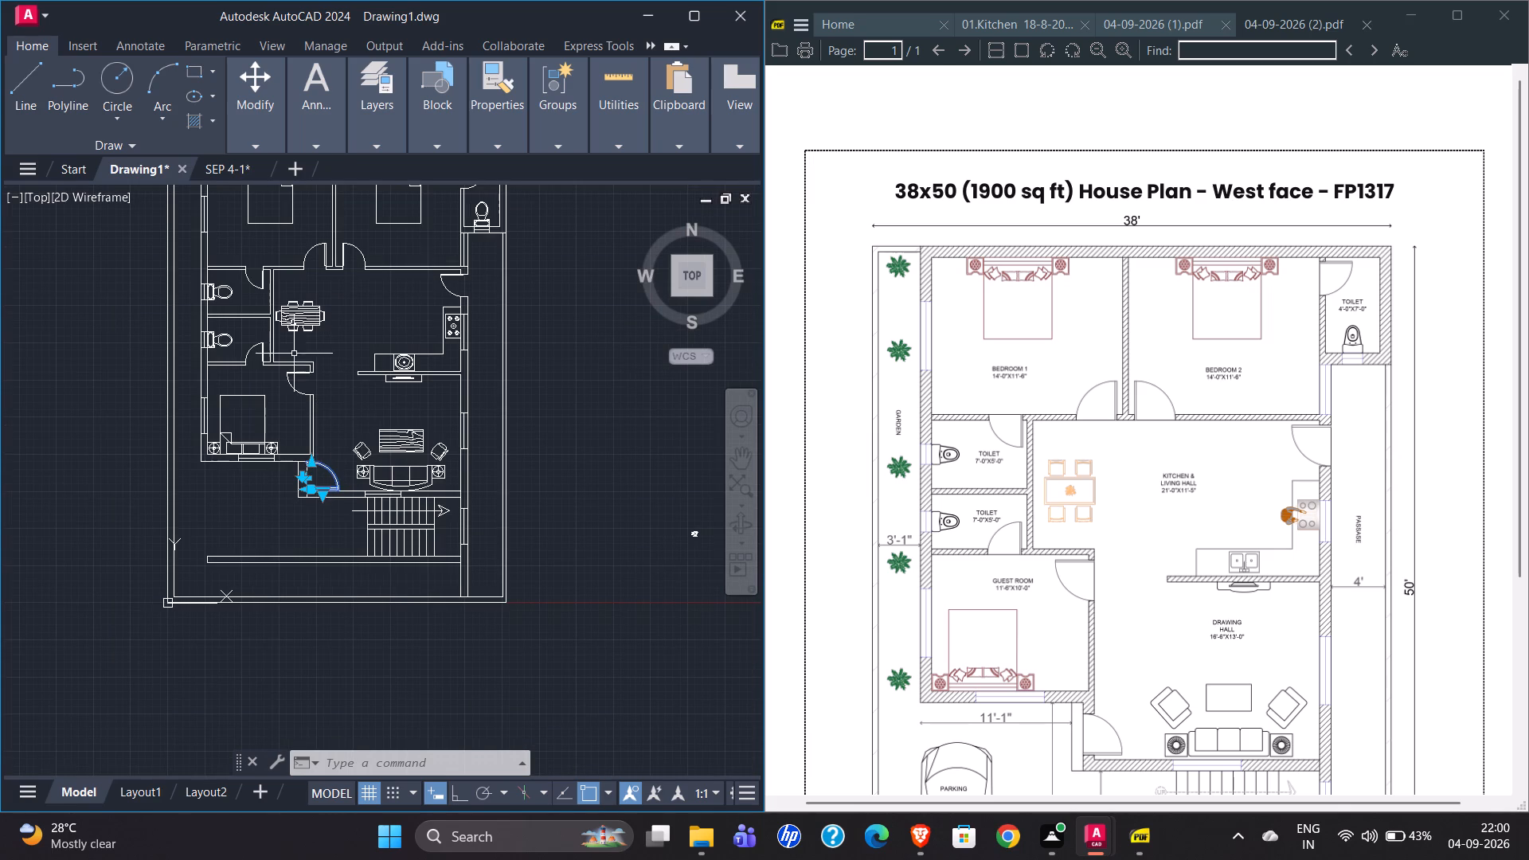
pyautogui.scroll(-1, 233, 397)
pyautogui.scroll(4, 216, 315)
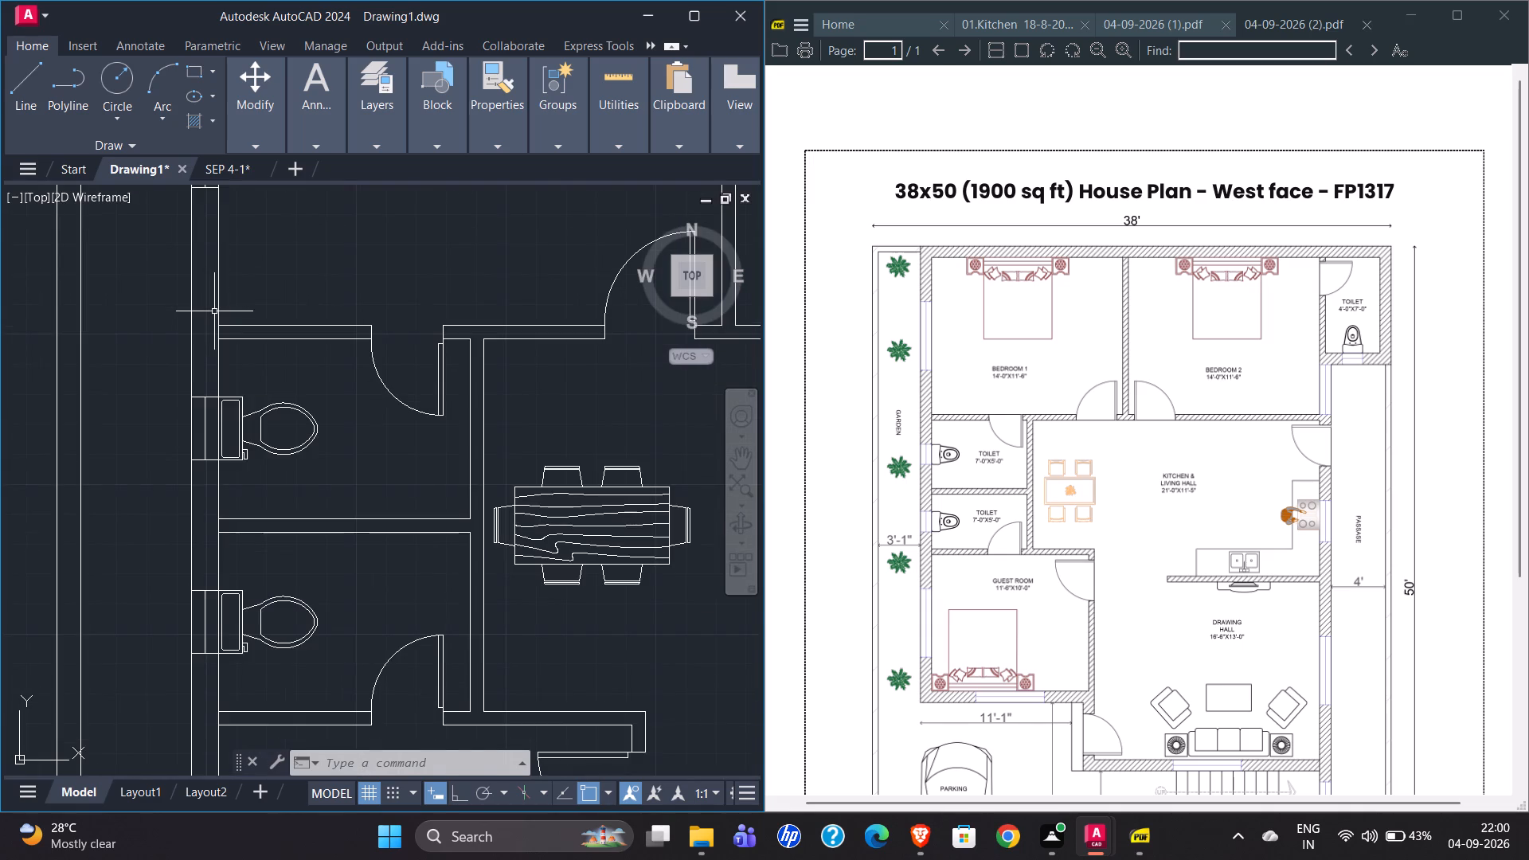
pyautogui.scroll(-2, 191, 335)
pyautogui.scroll(-1, 154, 429)
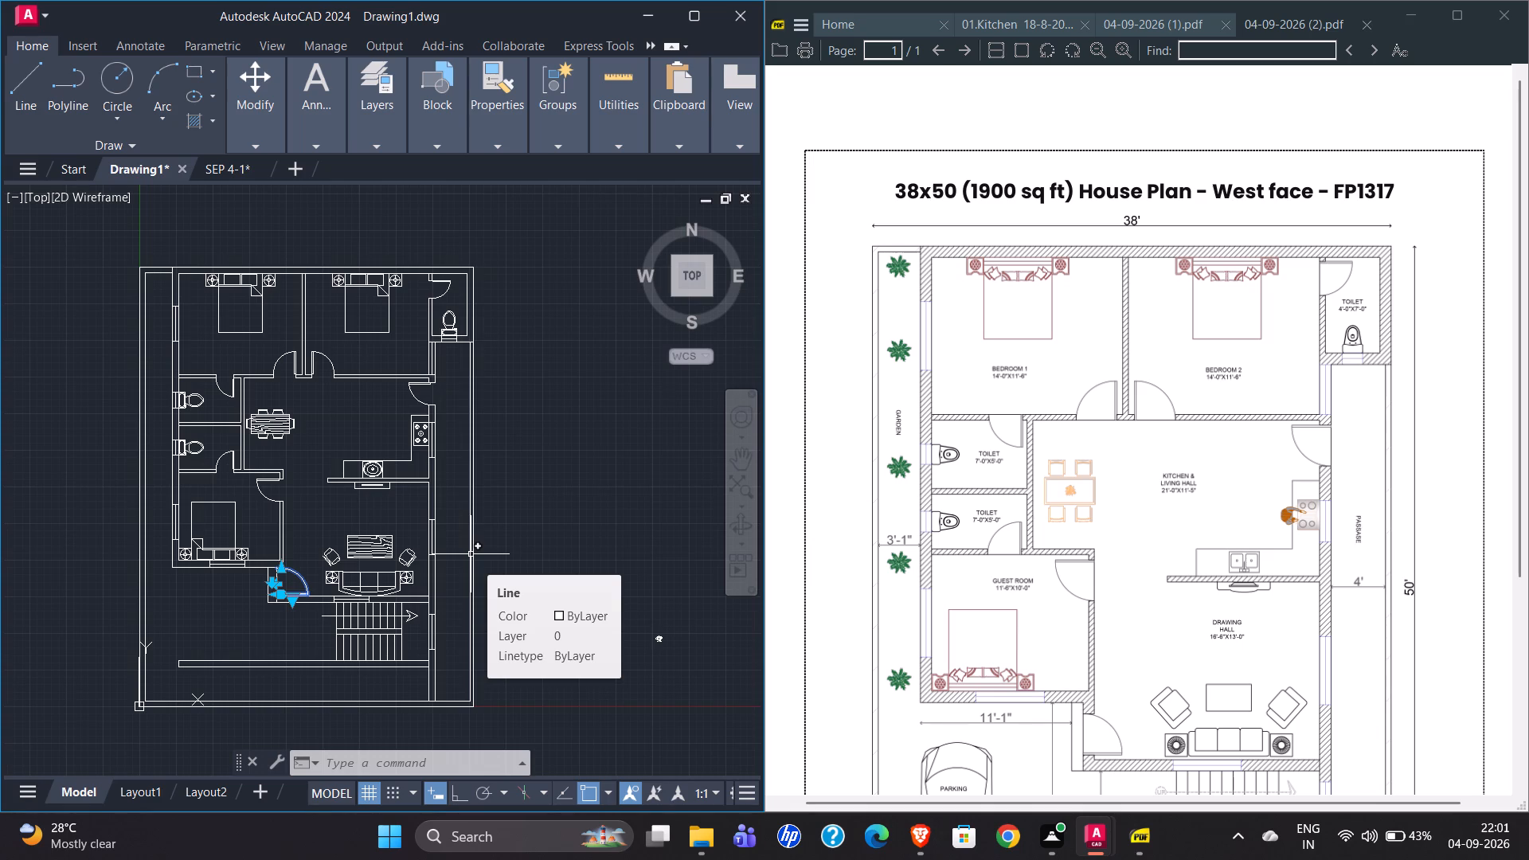
pyautogui.press('Escape')
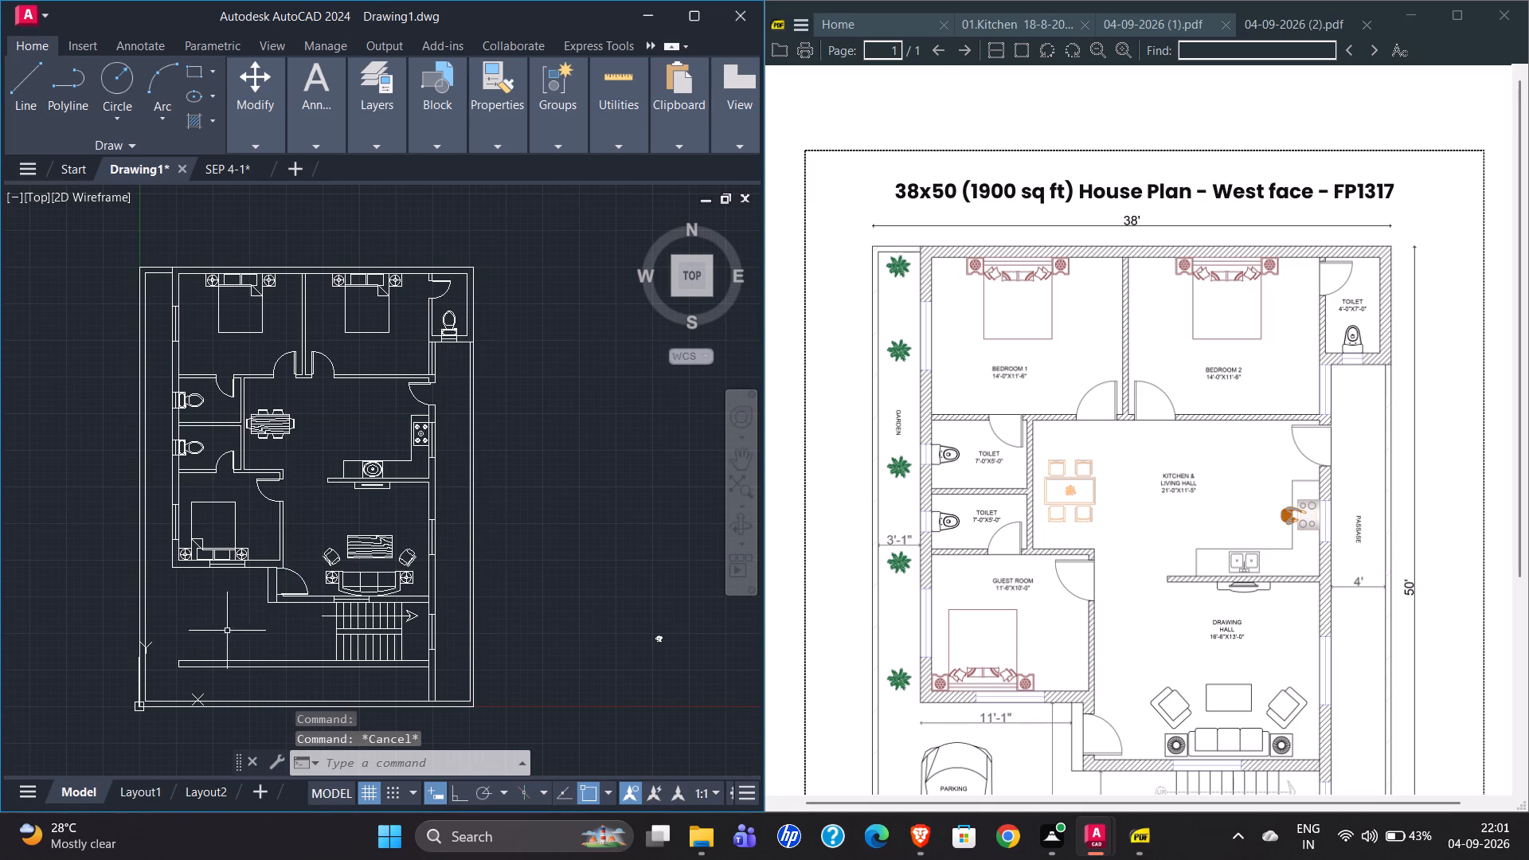
# With Ortho on, stretch the outer edge of the wall rectangle beside the entrance door inward by 3".
pyautogui.scroll(4, 247, 624)
pyautogui.click(370, 365)
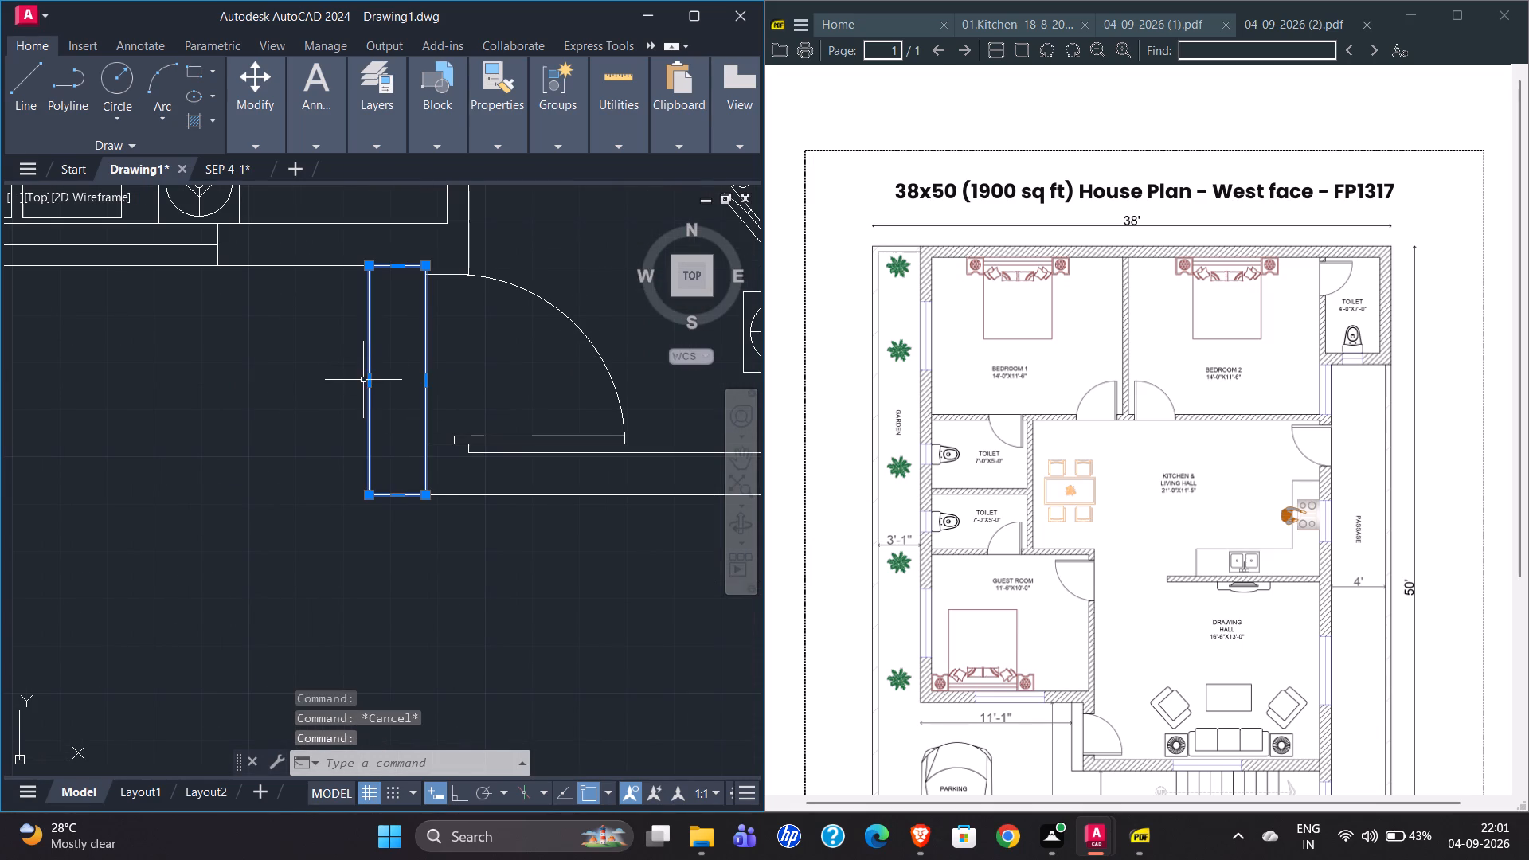
pyautogui.click(369, 377)
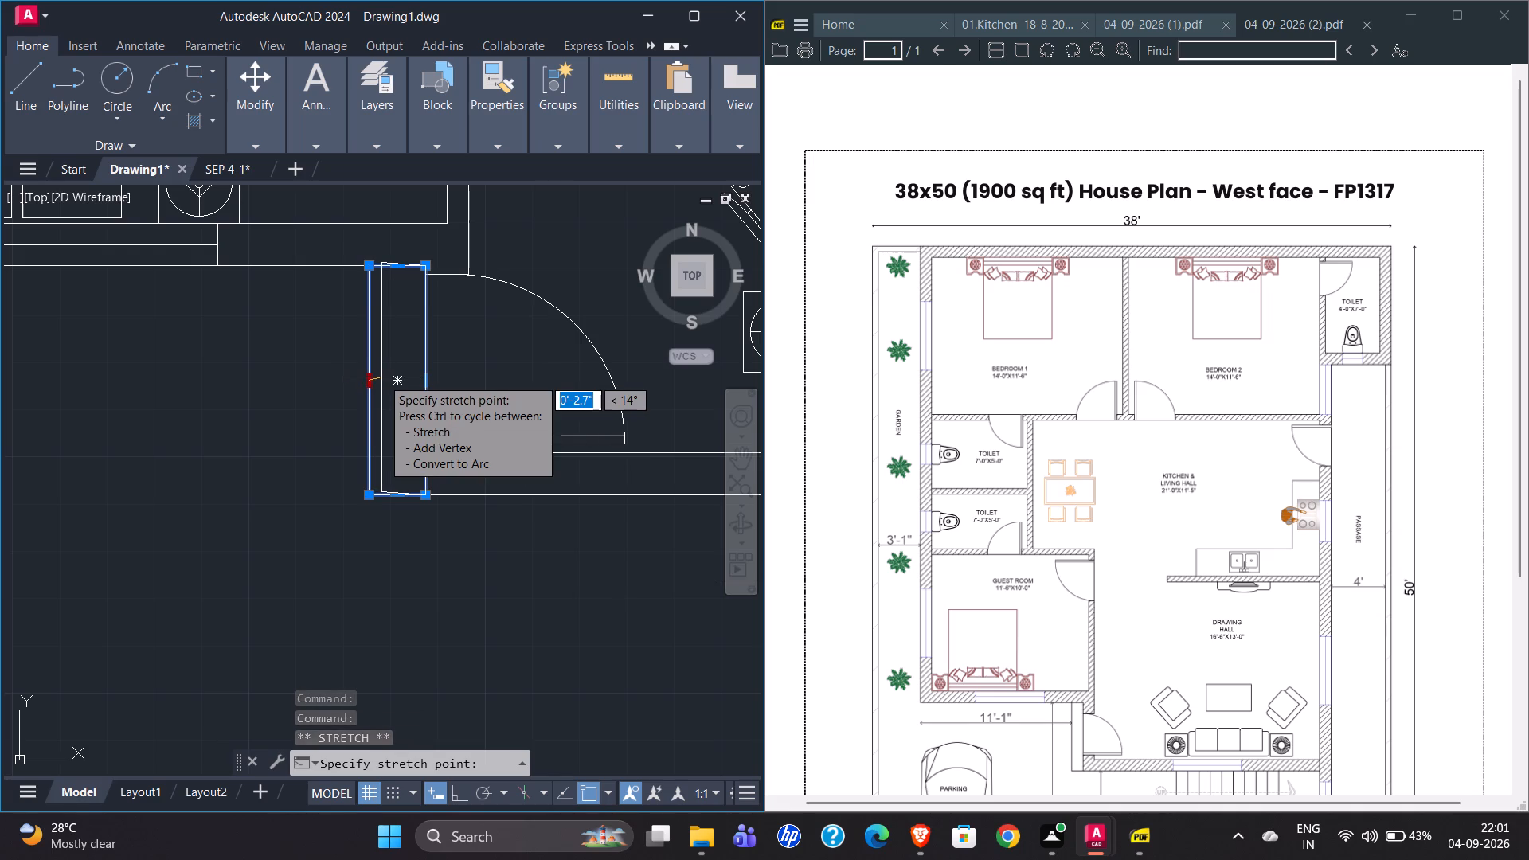
pyautogui.click(455, 799)
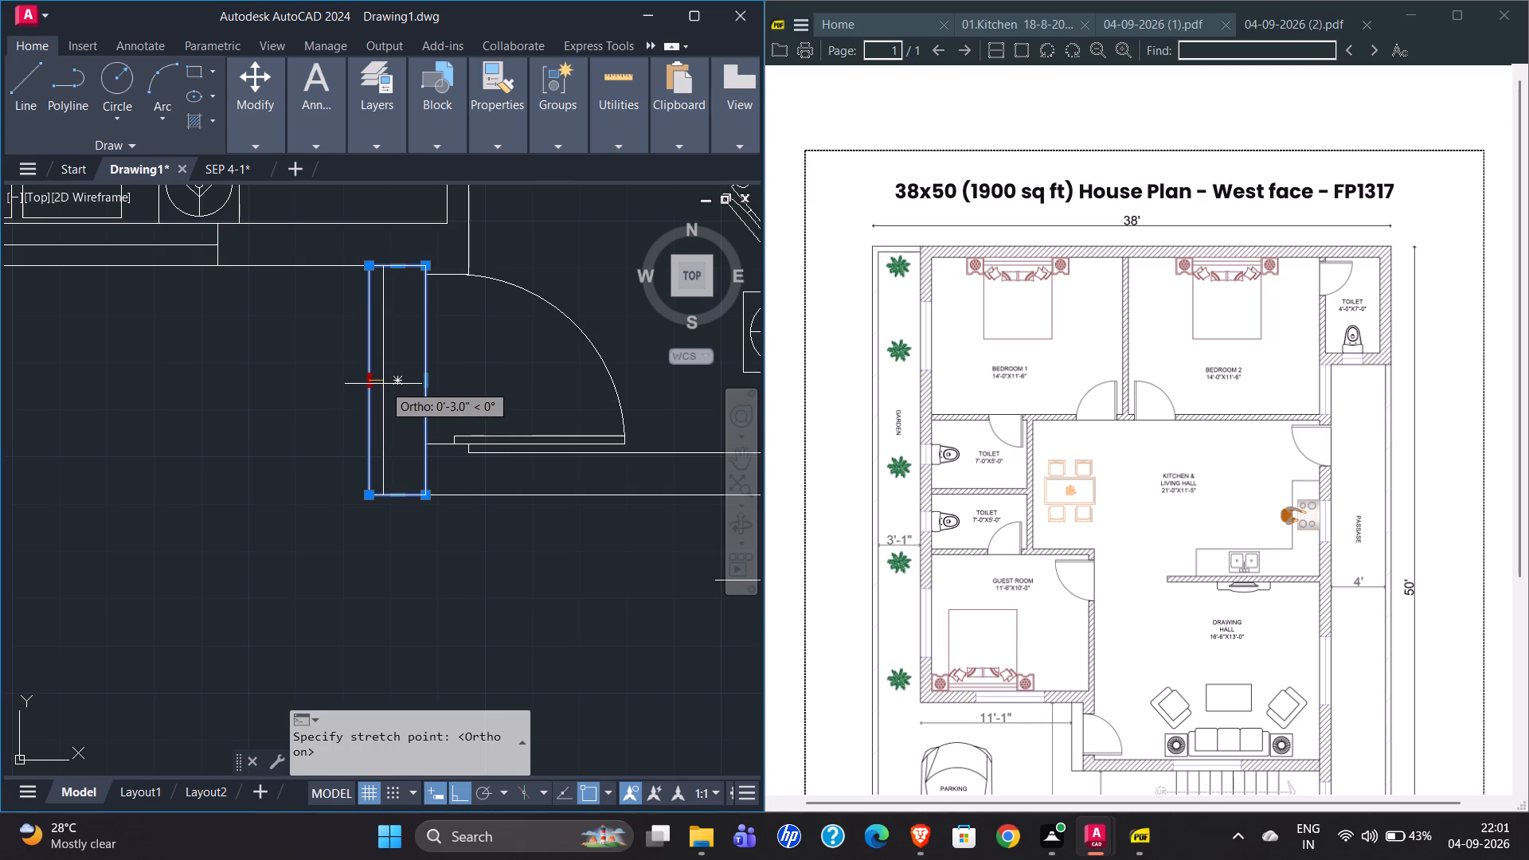
pyautogui.press('3')
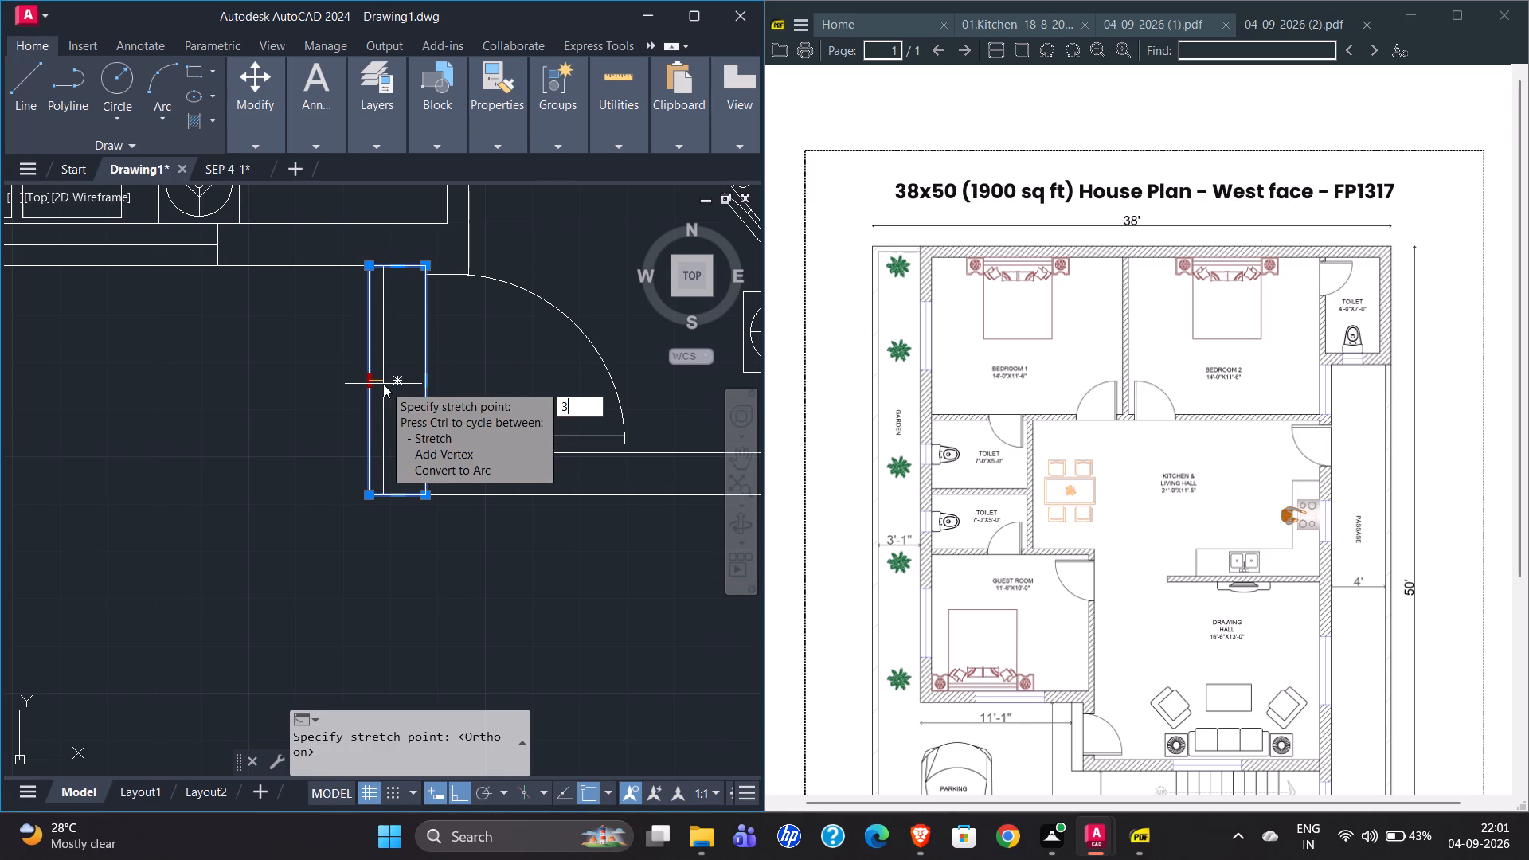
pyautogui.hotkey('shift', '"')
pyautogui.press('Return')
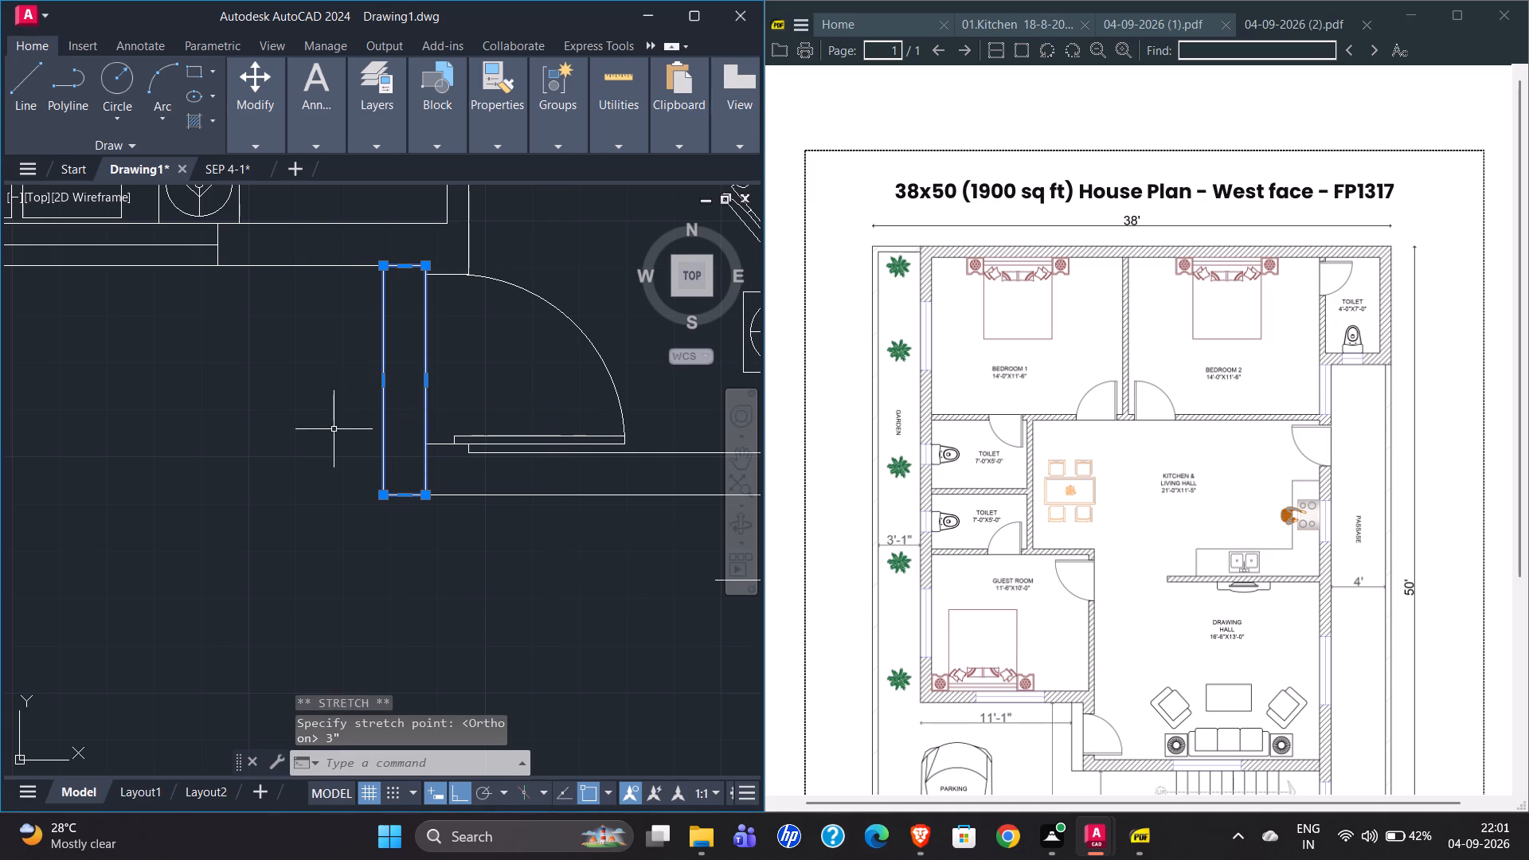
pyautogui.press('Escape')
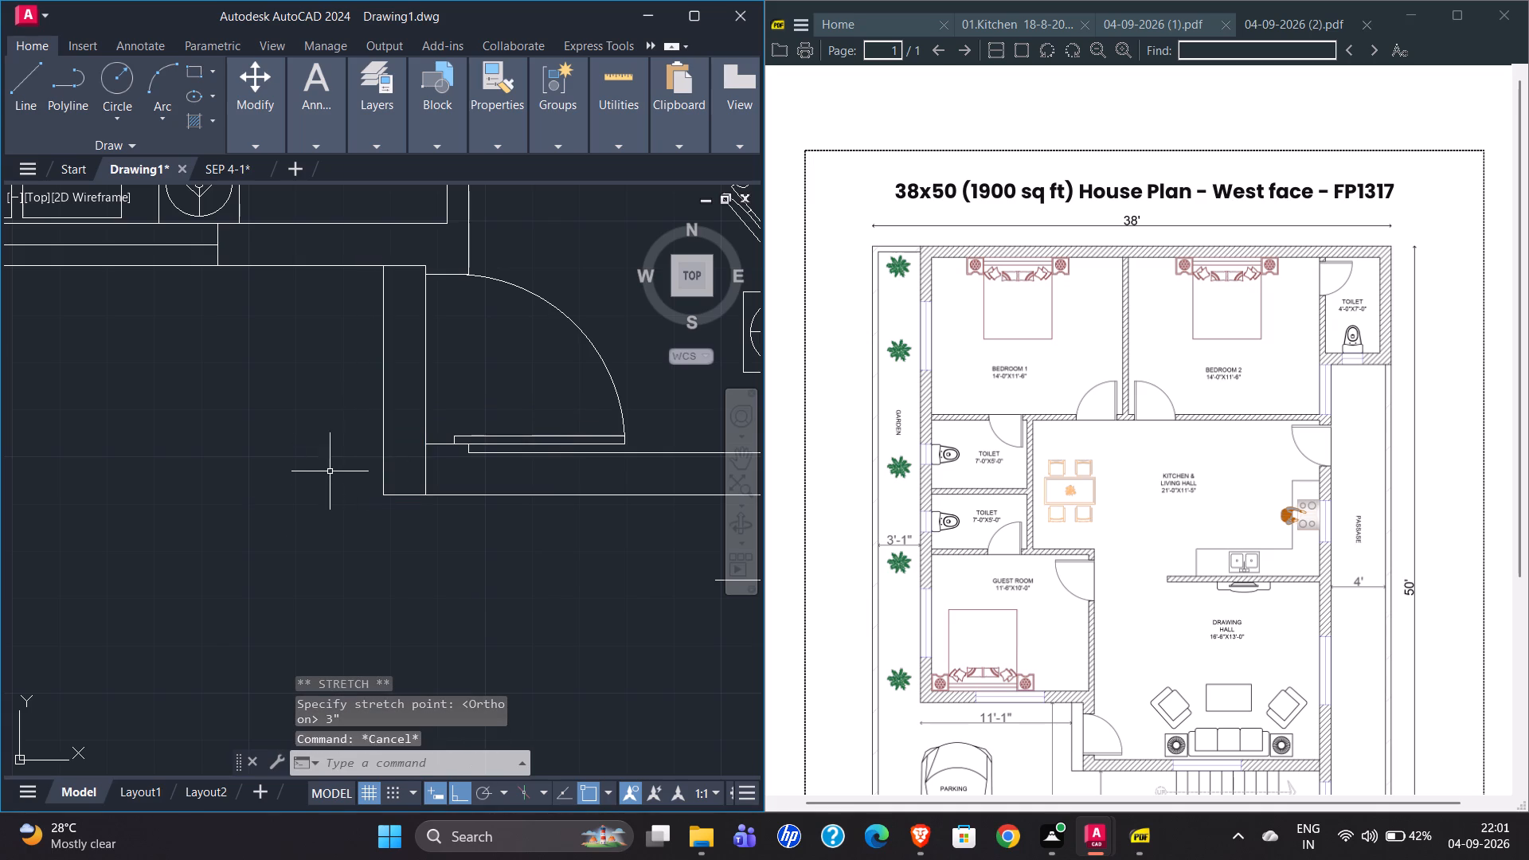
# Check the distance from the guest room's lower outer corner to the entrance wall's outer corner using a temporary line.
pyautogui.scroll(-3, 328, 473)
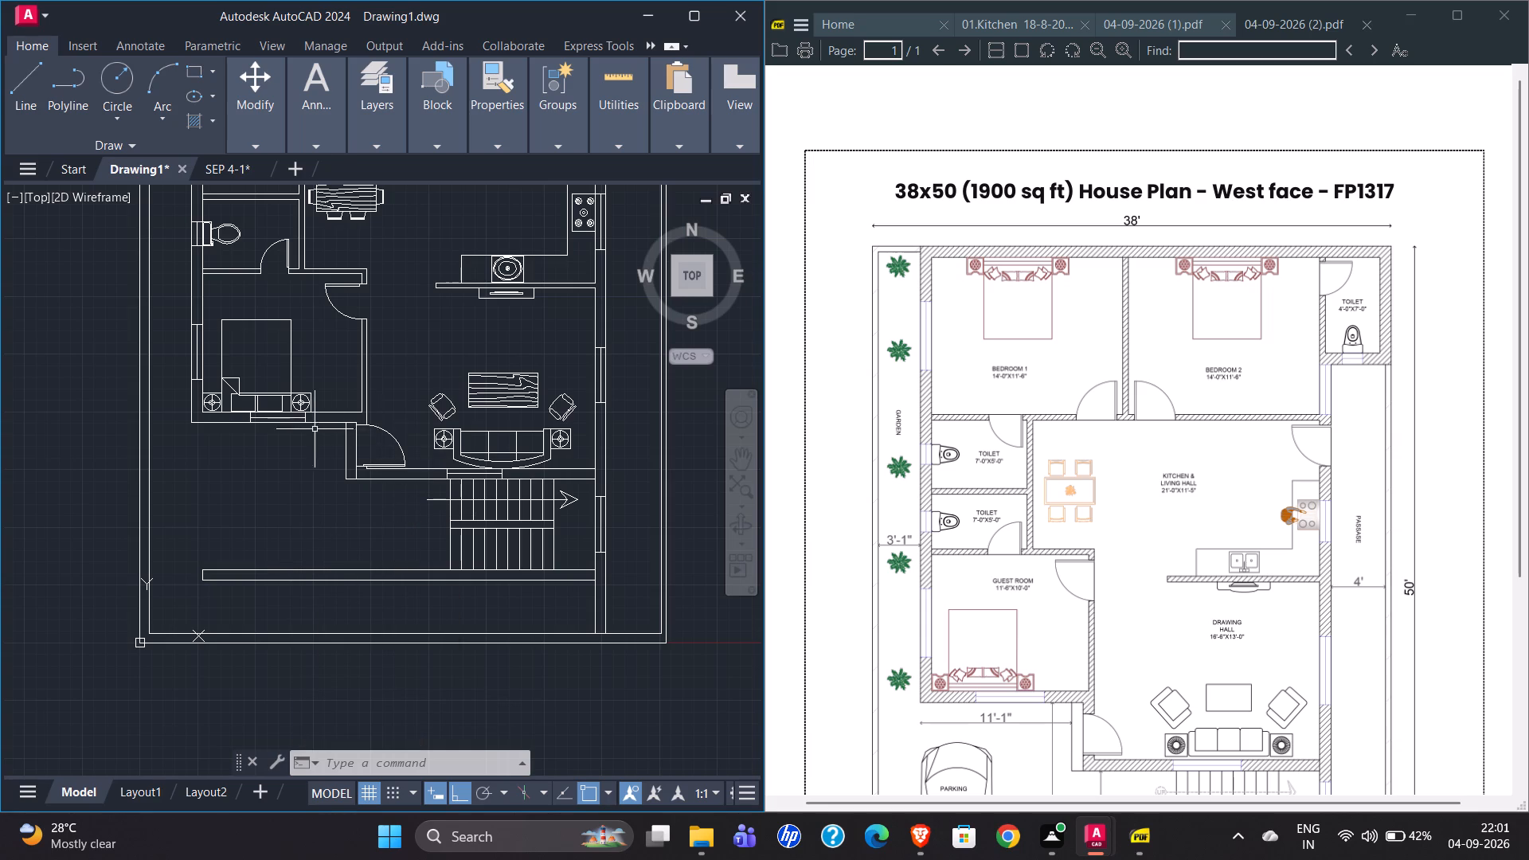
pyautogui.scroll(2, 302, 432)
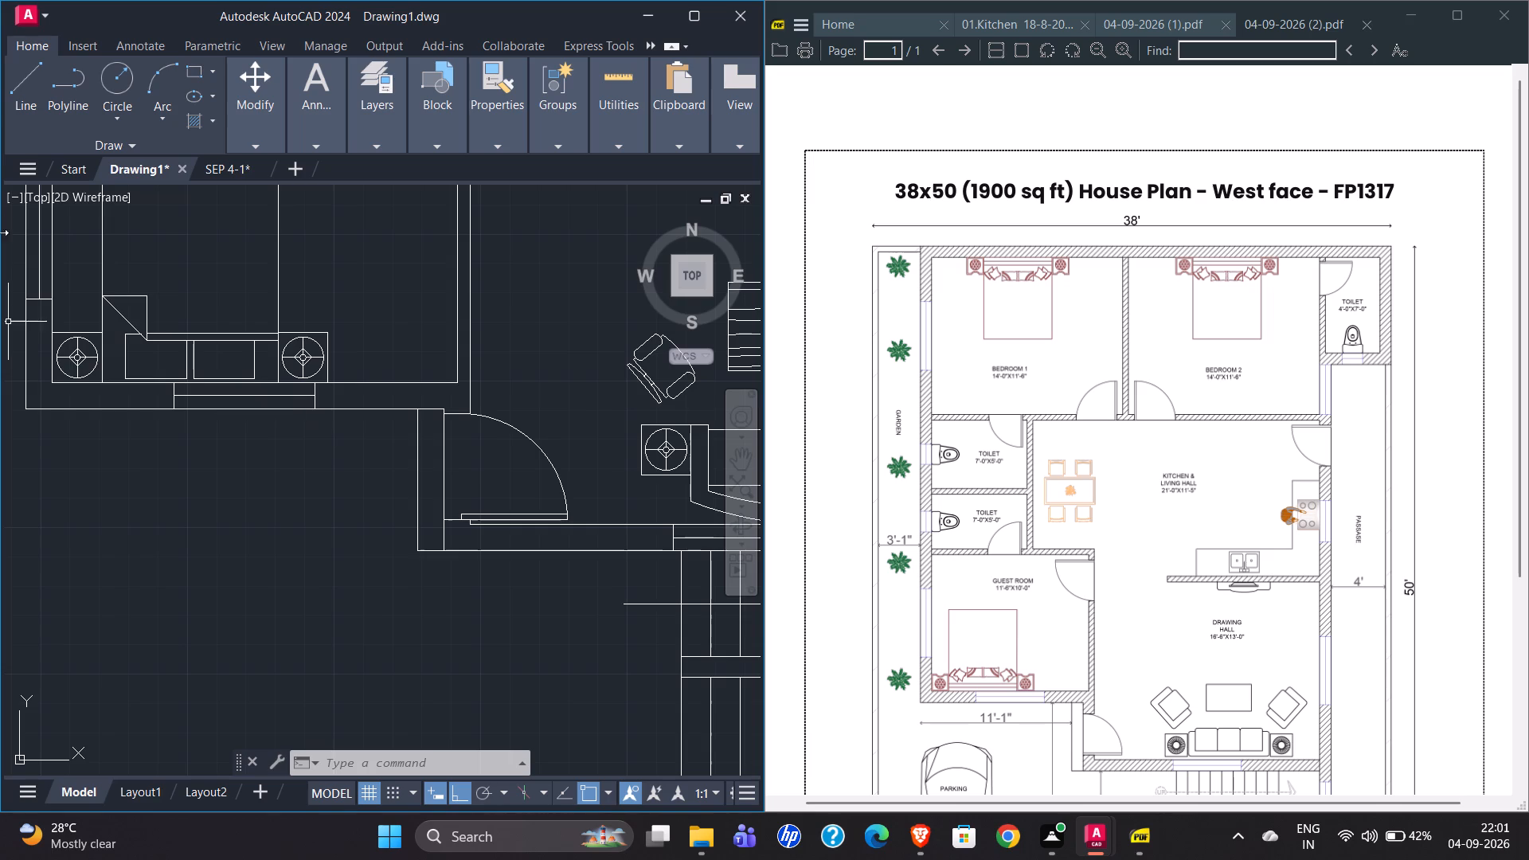
pyautogui.click(25, 113)
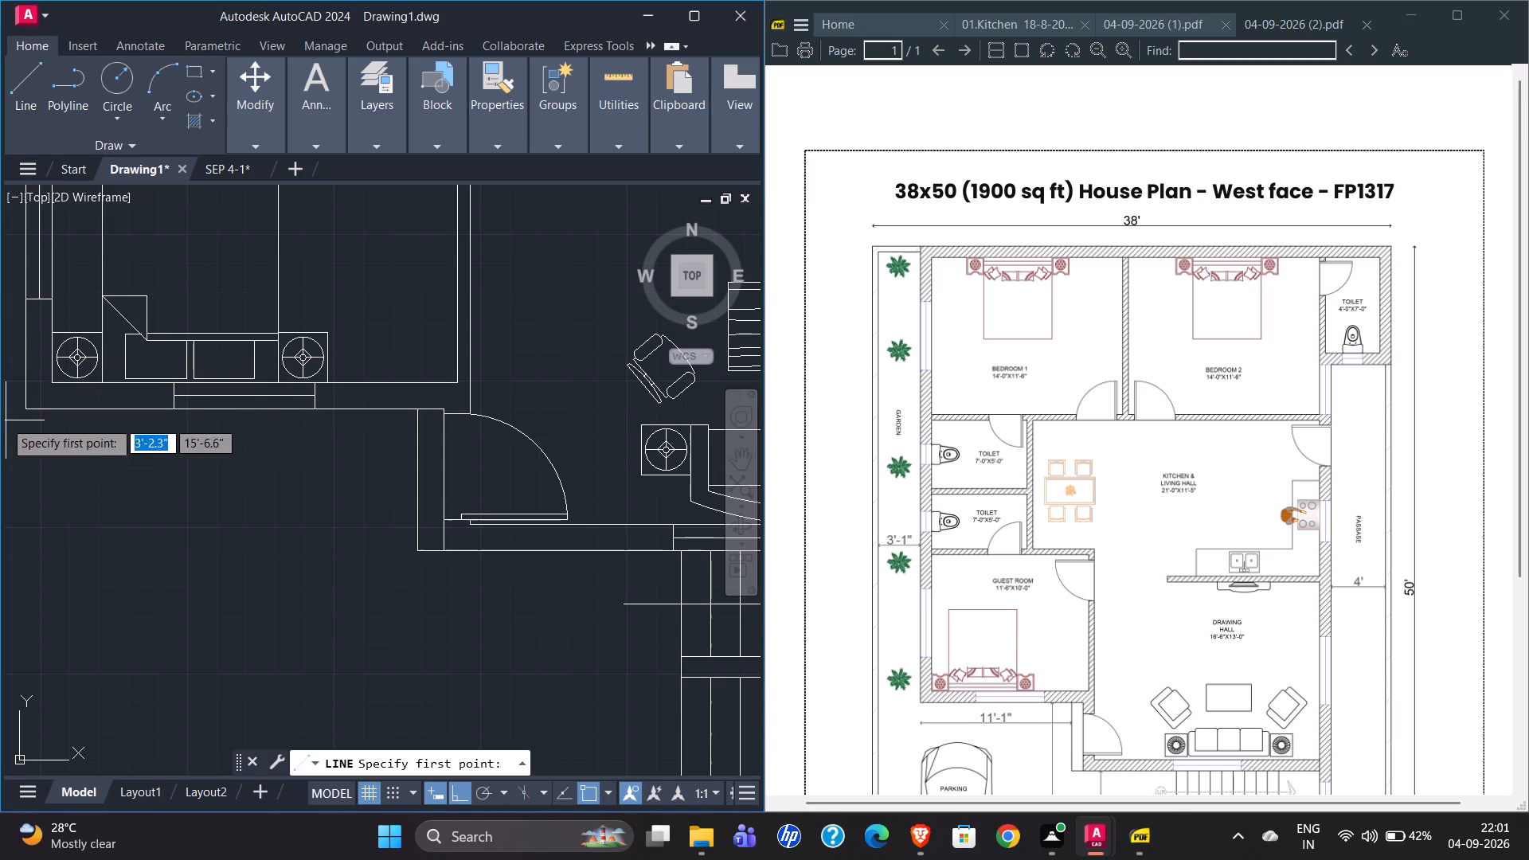
pyautogui.click(20, 405)
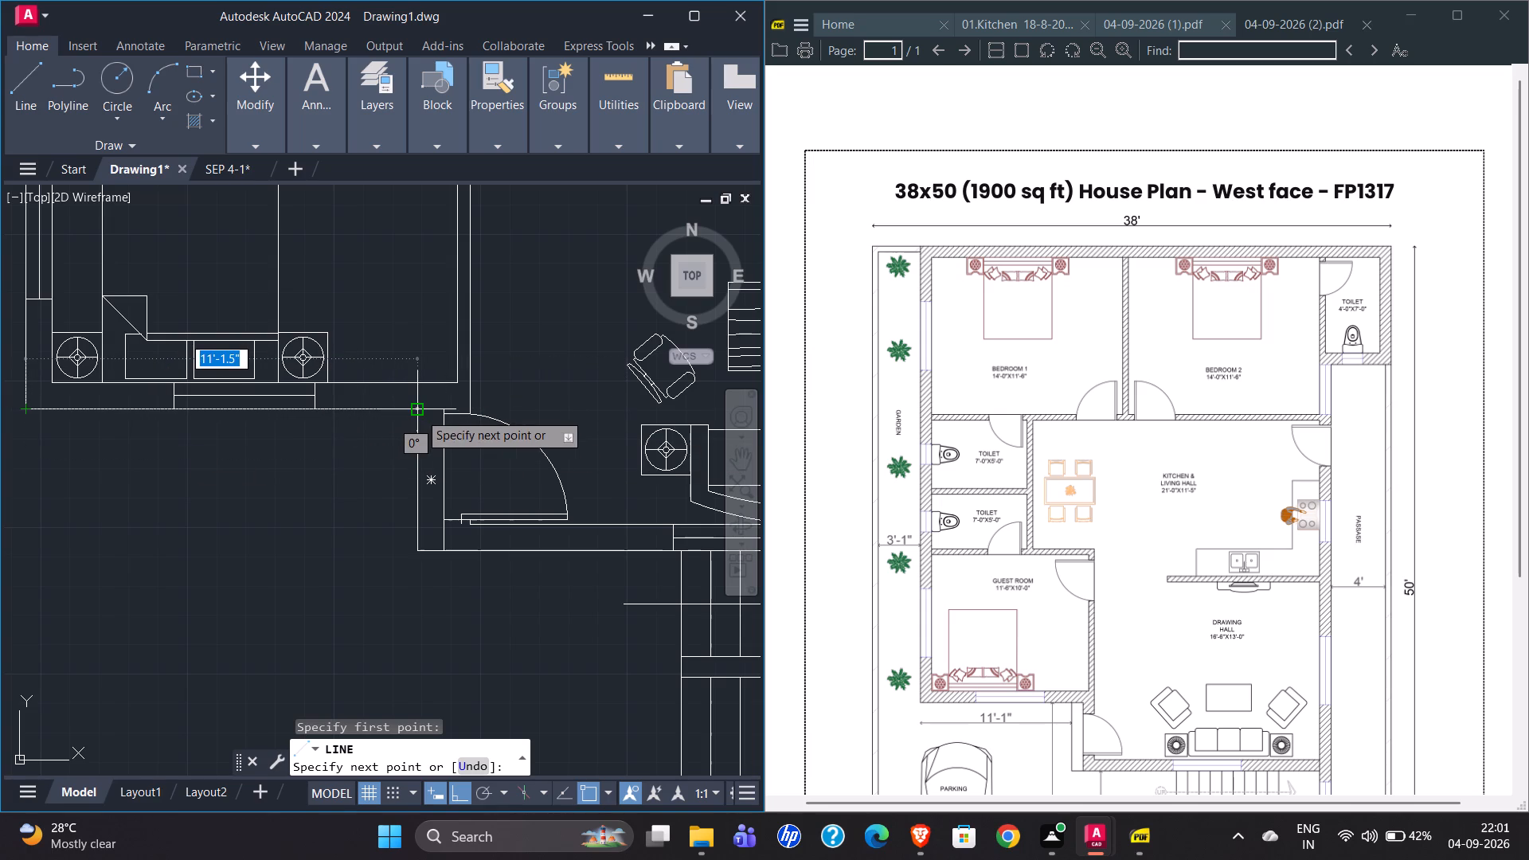
pyautogui.press('Escape')
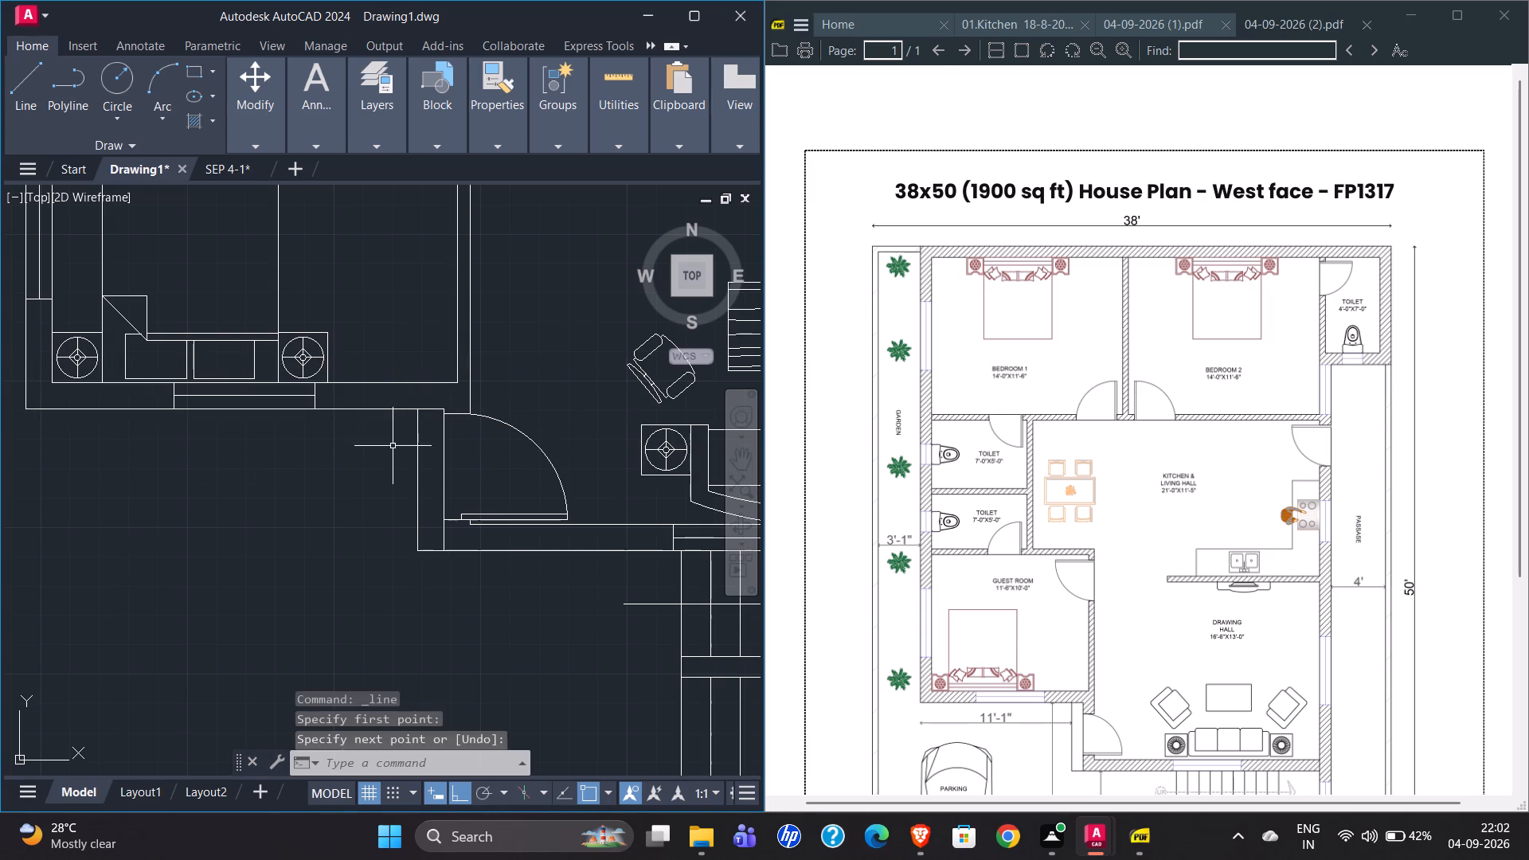
# Draw a 9" vertical line across the wall below the stairs, aligned with the drawing hall window's west edge.
pyautogui.scroll(-2, 401, 444)
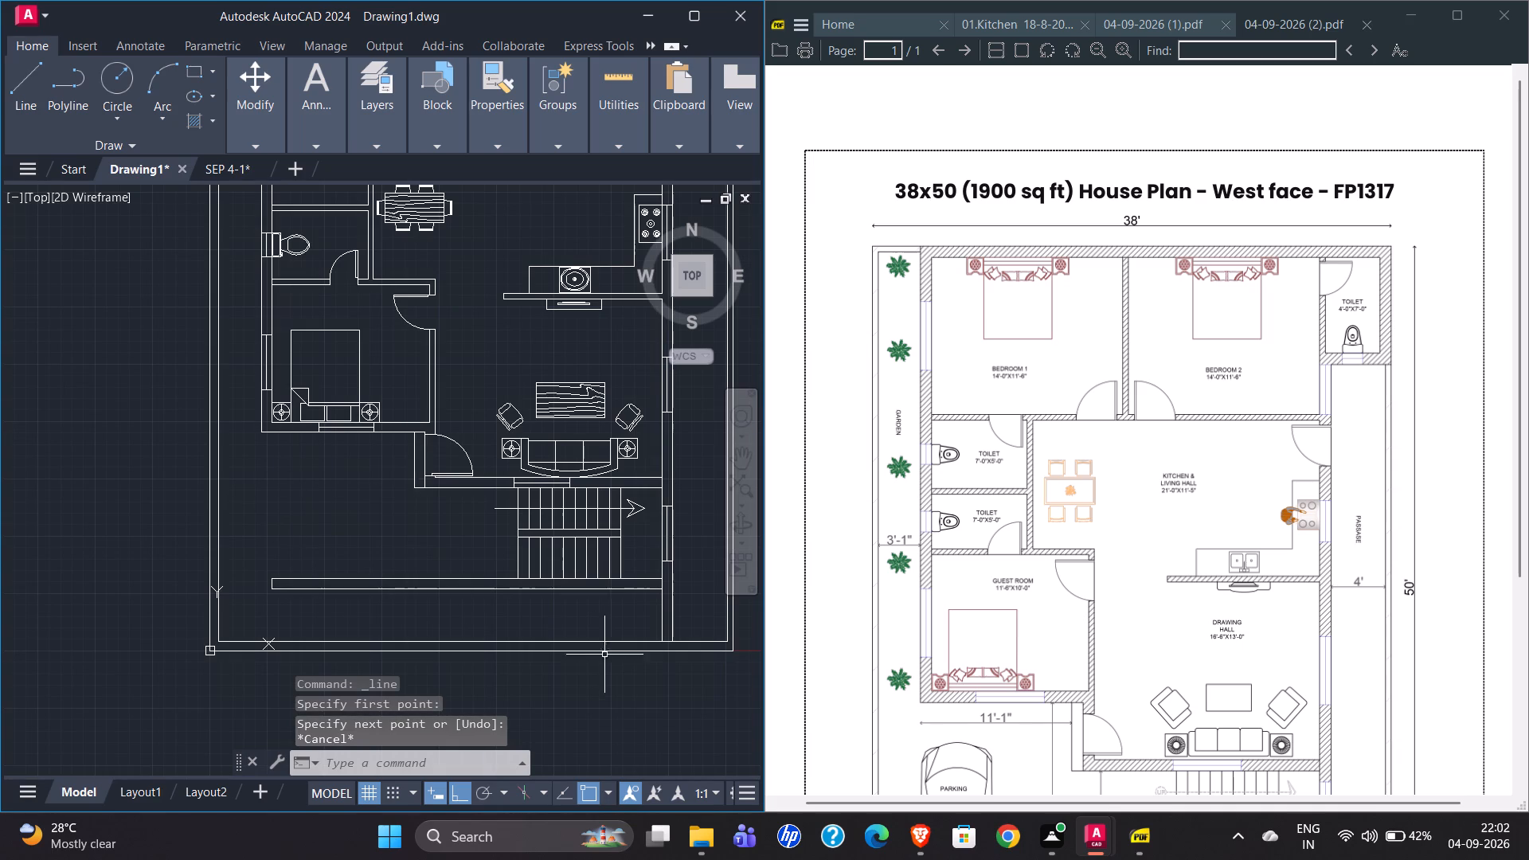
pyautogui.scroll(-8, 1099, 657)
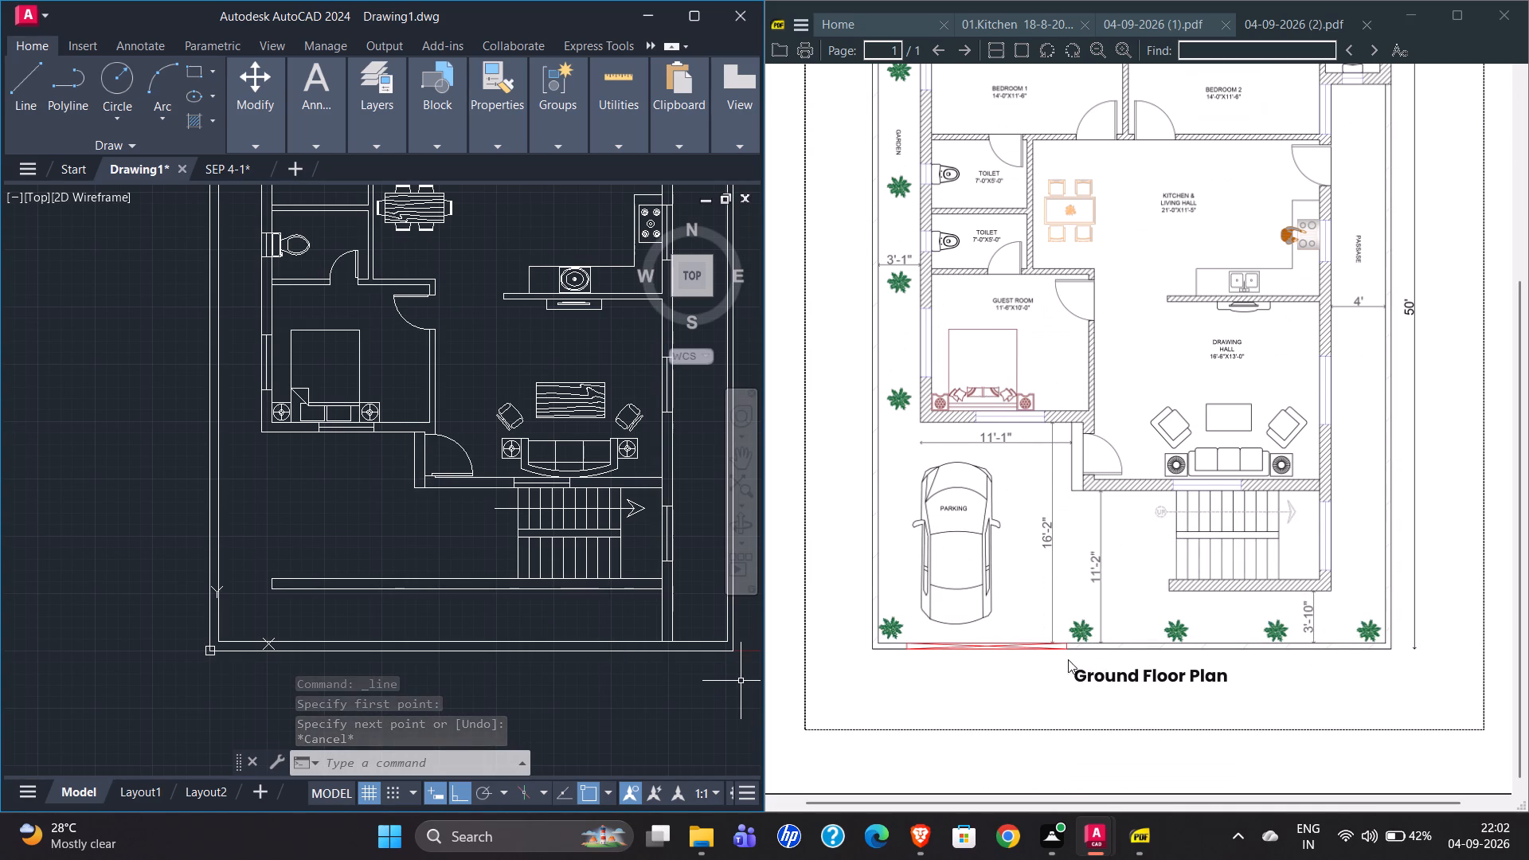
pyautogui.scroll(2, 492, 585)
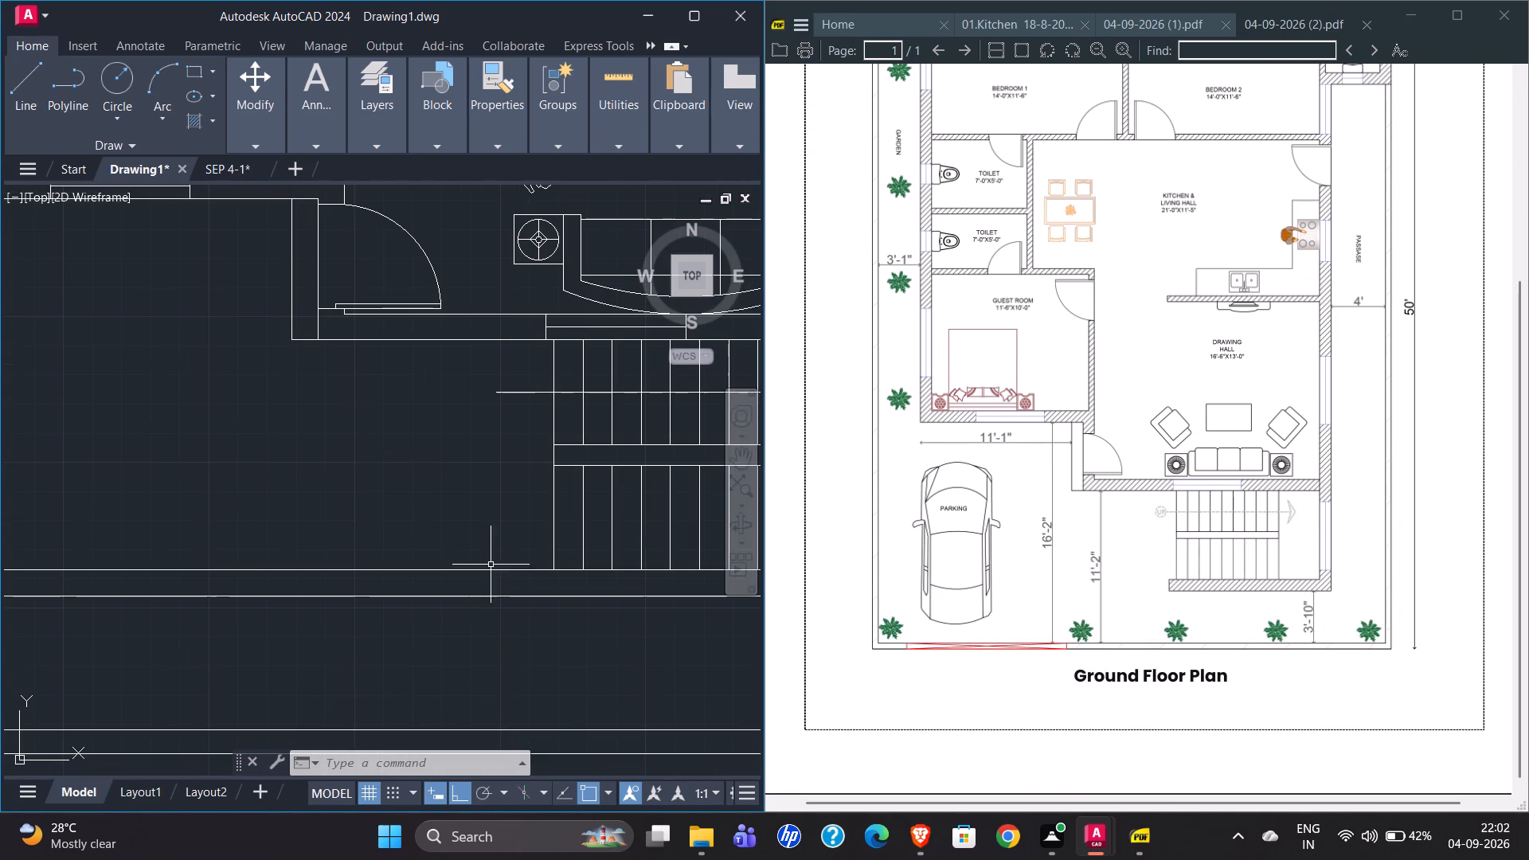
pyautogui.click(18, 97)
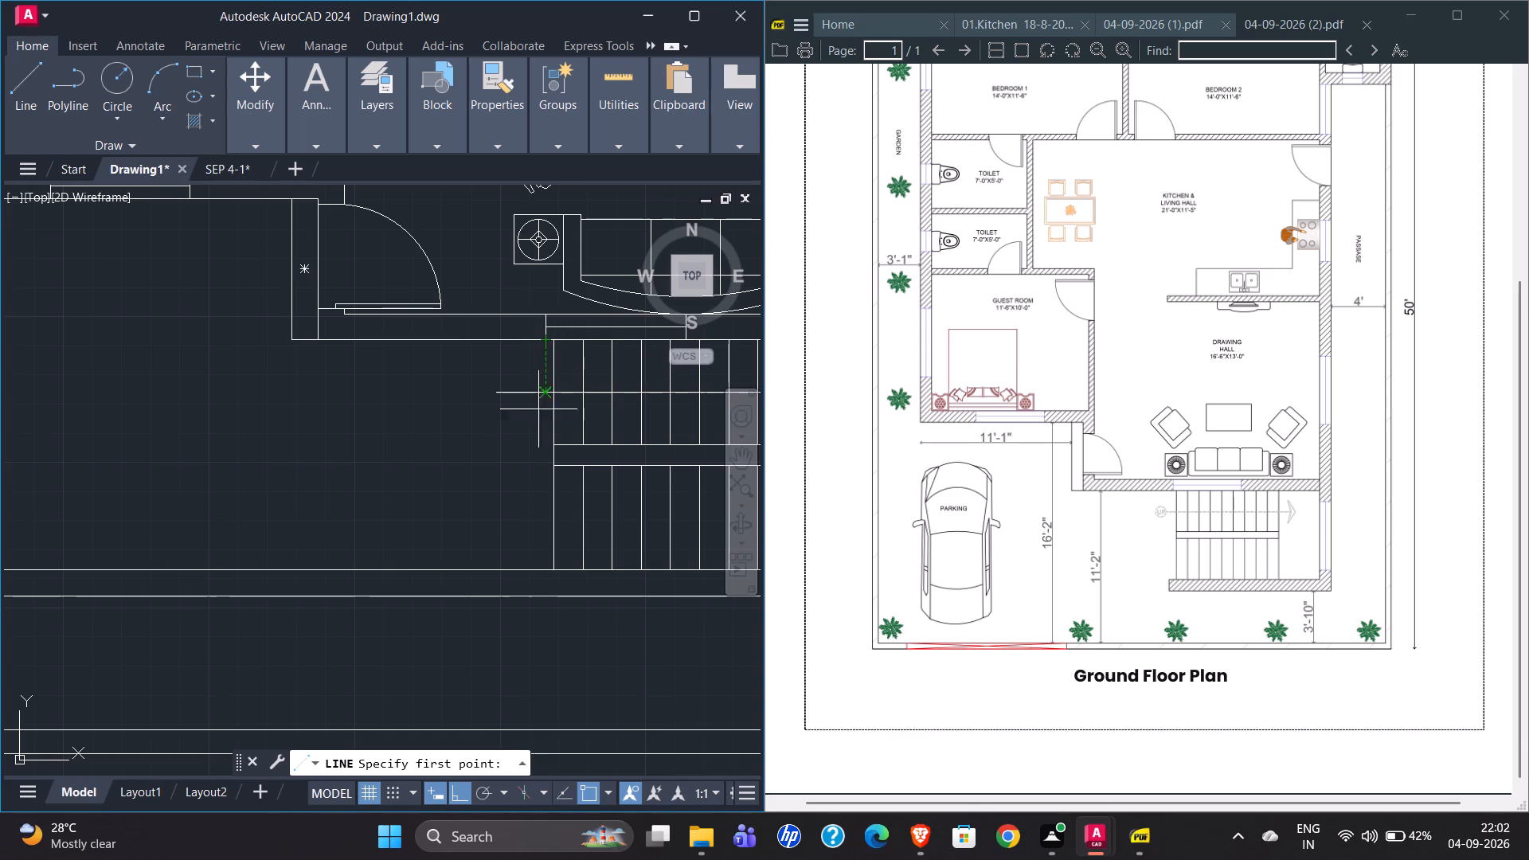
pyautogui.moveTo(545, 574); pyautogui.dragTo(544, 581)
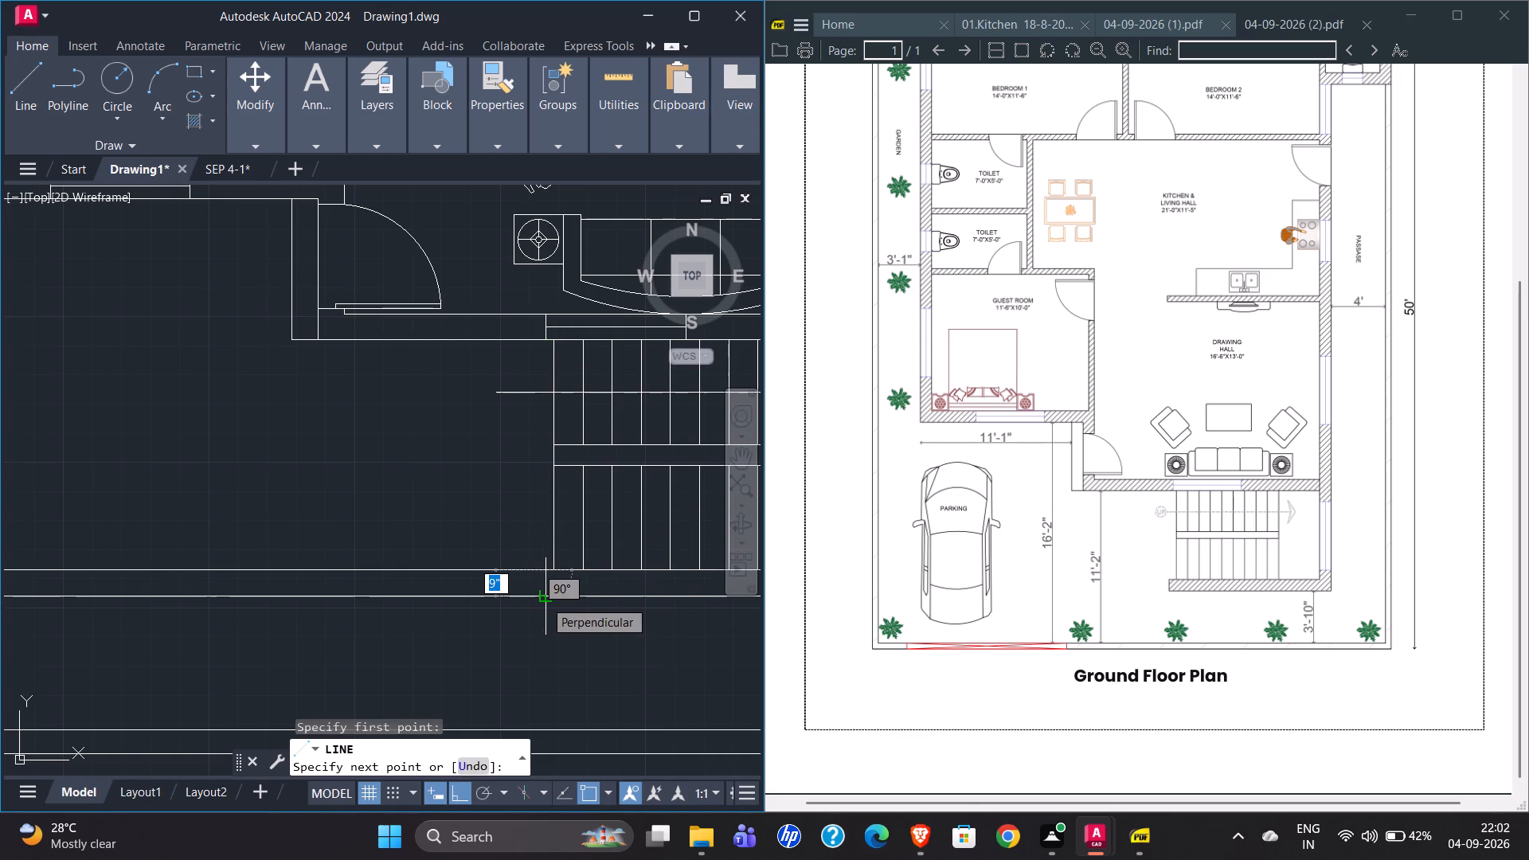
pyautogui.click(544, 600)
pyautogui.press('Escape')
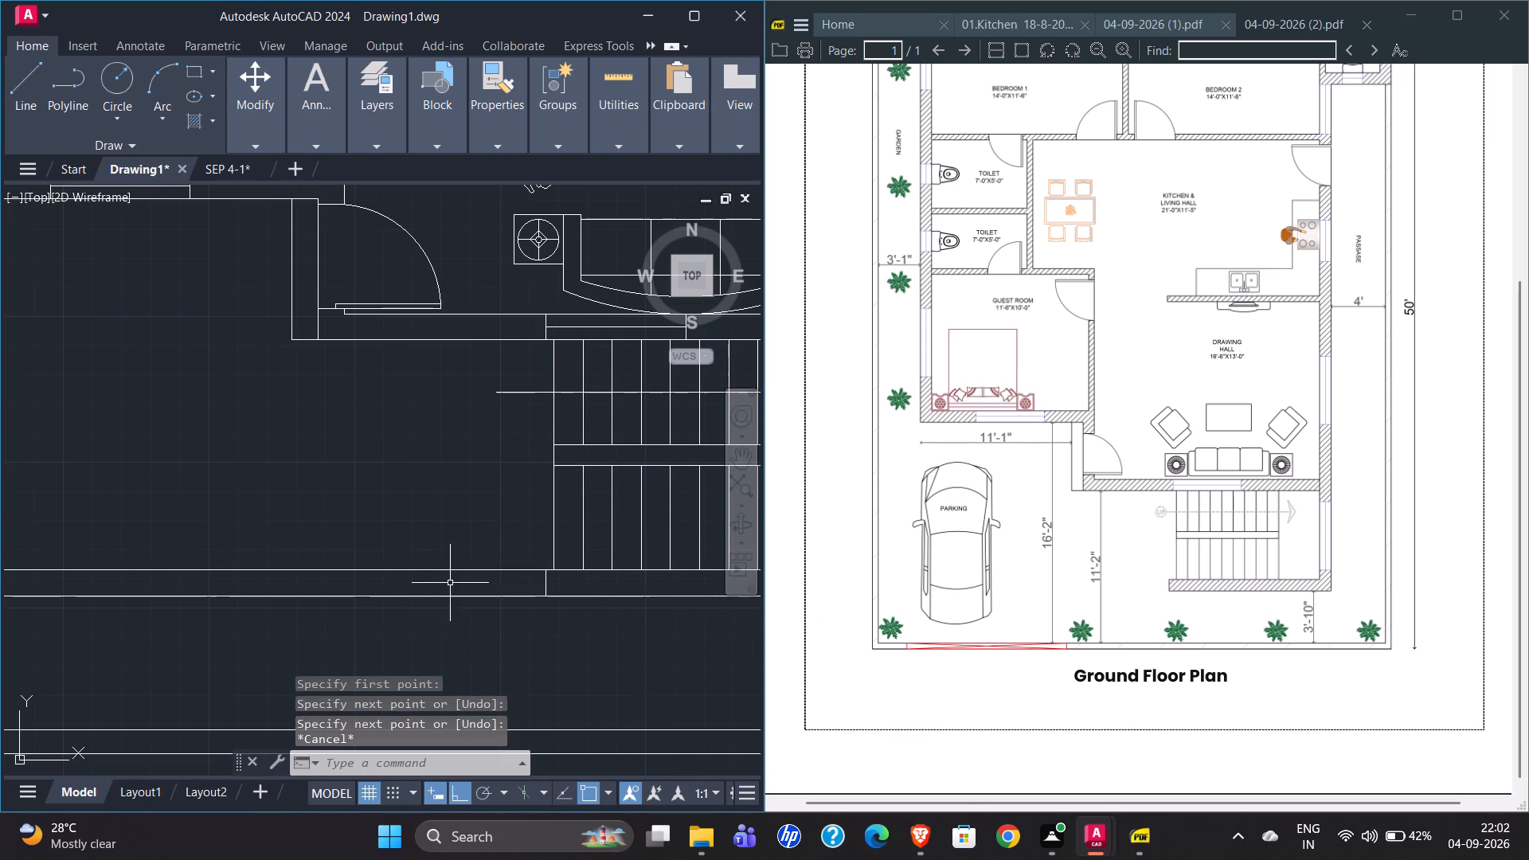
# Trim the wall lines below the stairs that extend west past the new end line into the parking area.
pyautogui.scroll(-3, 458, 575)
pyautogui.press('t')
pyautogui.press('r')
pyautogui.press('Return')
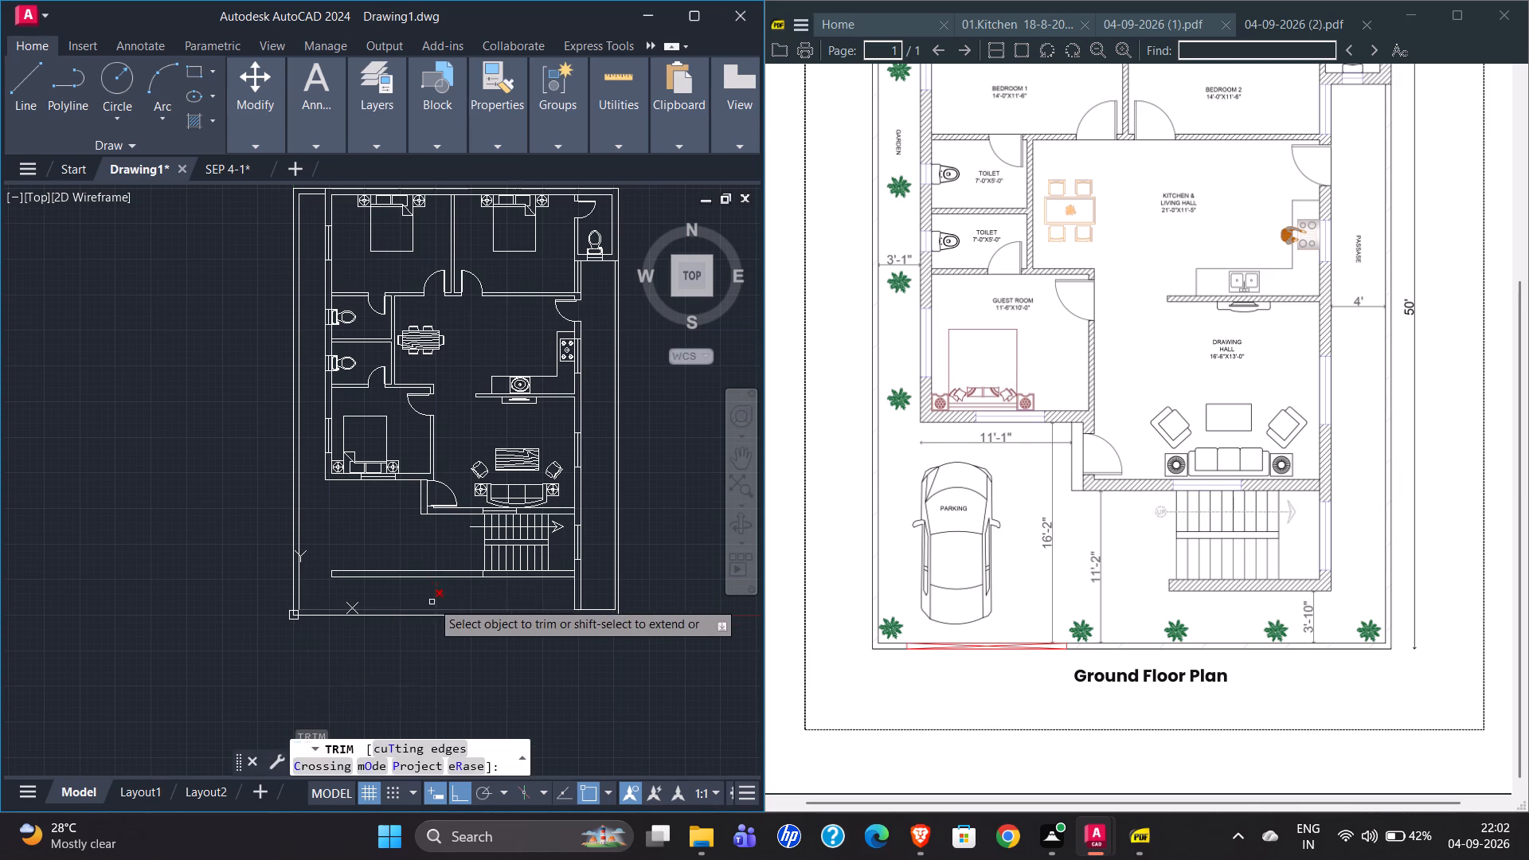
pyautogui.moveTo(416, 545); pyautogui.dragTo(338, 580)
pyautogui.click(332, 578)
pyautogui.click(326, 576)
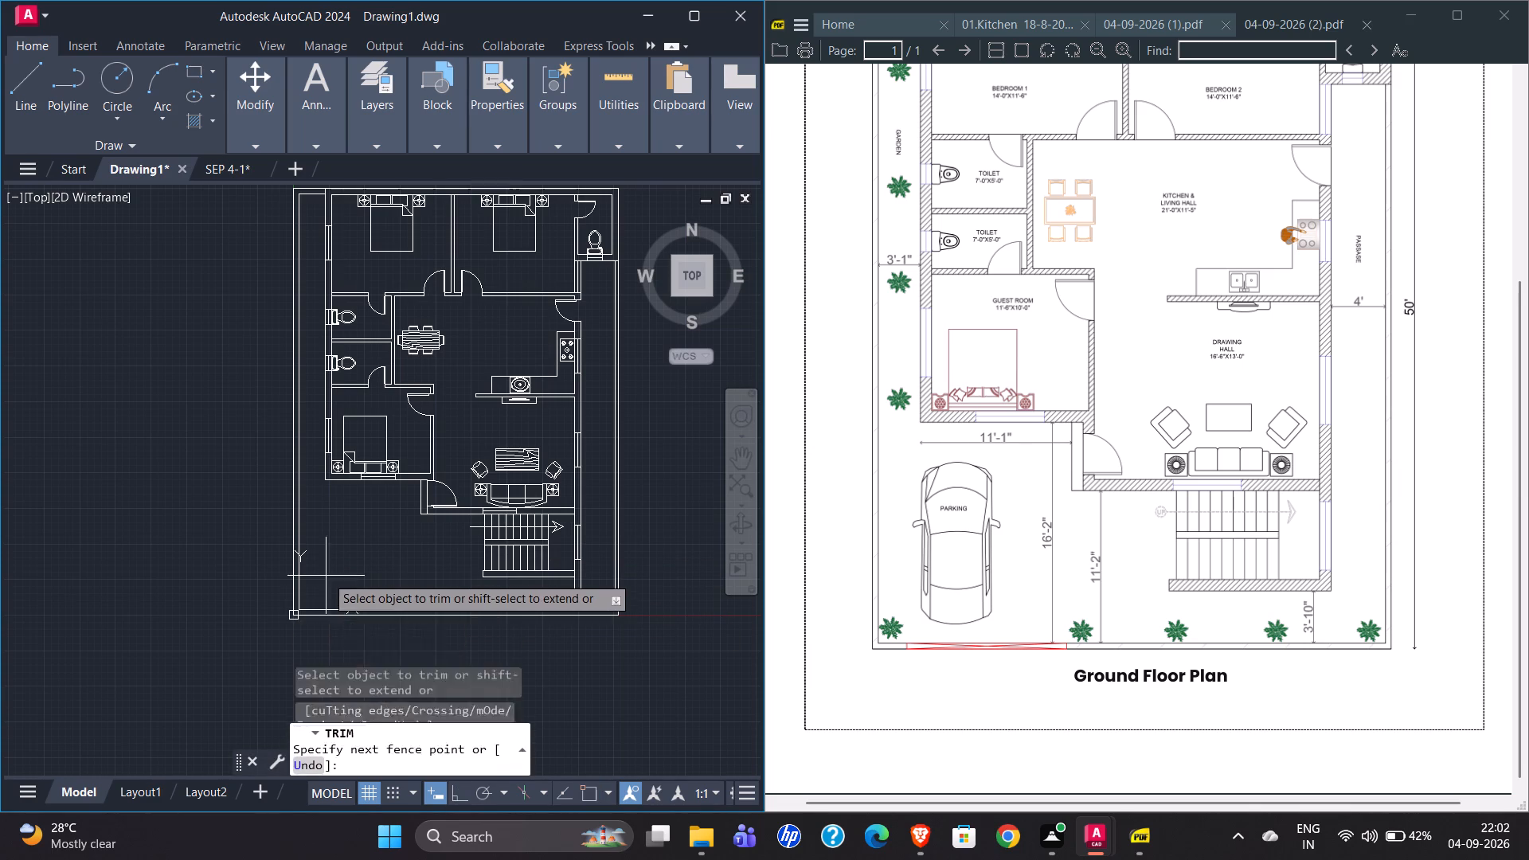
pyautogui.click(374, 561)
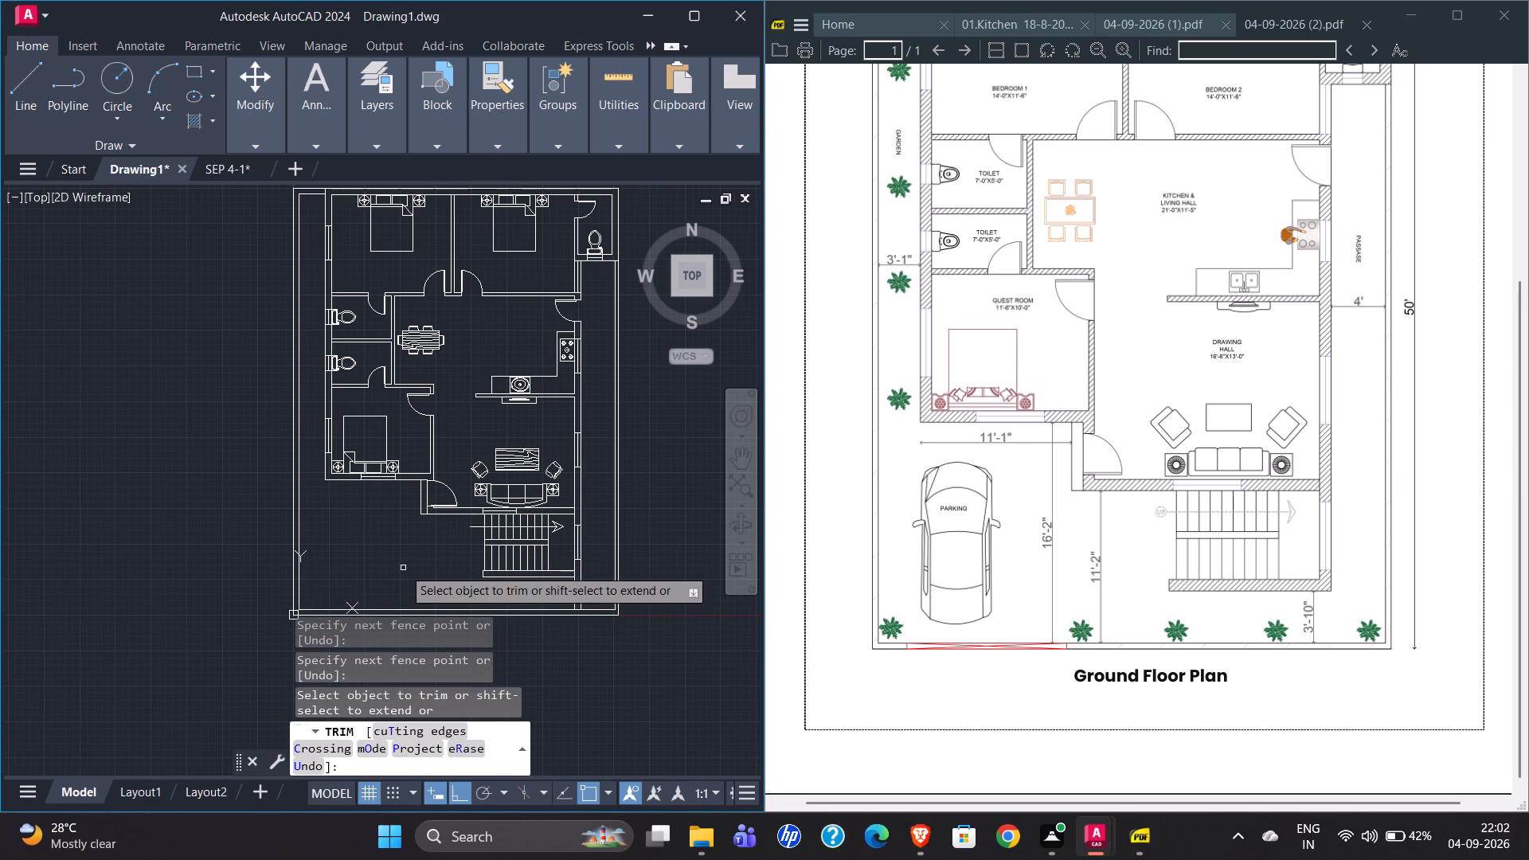
pyautogui.scroll(3, 568, 593)
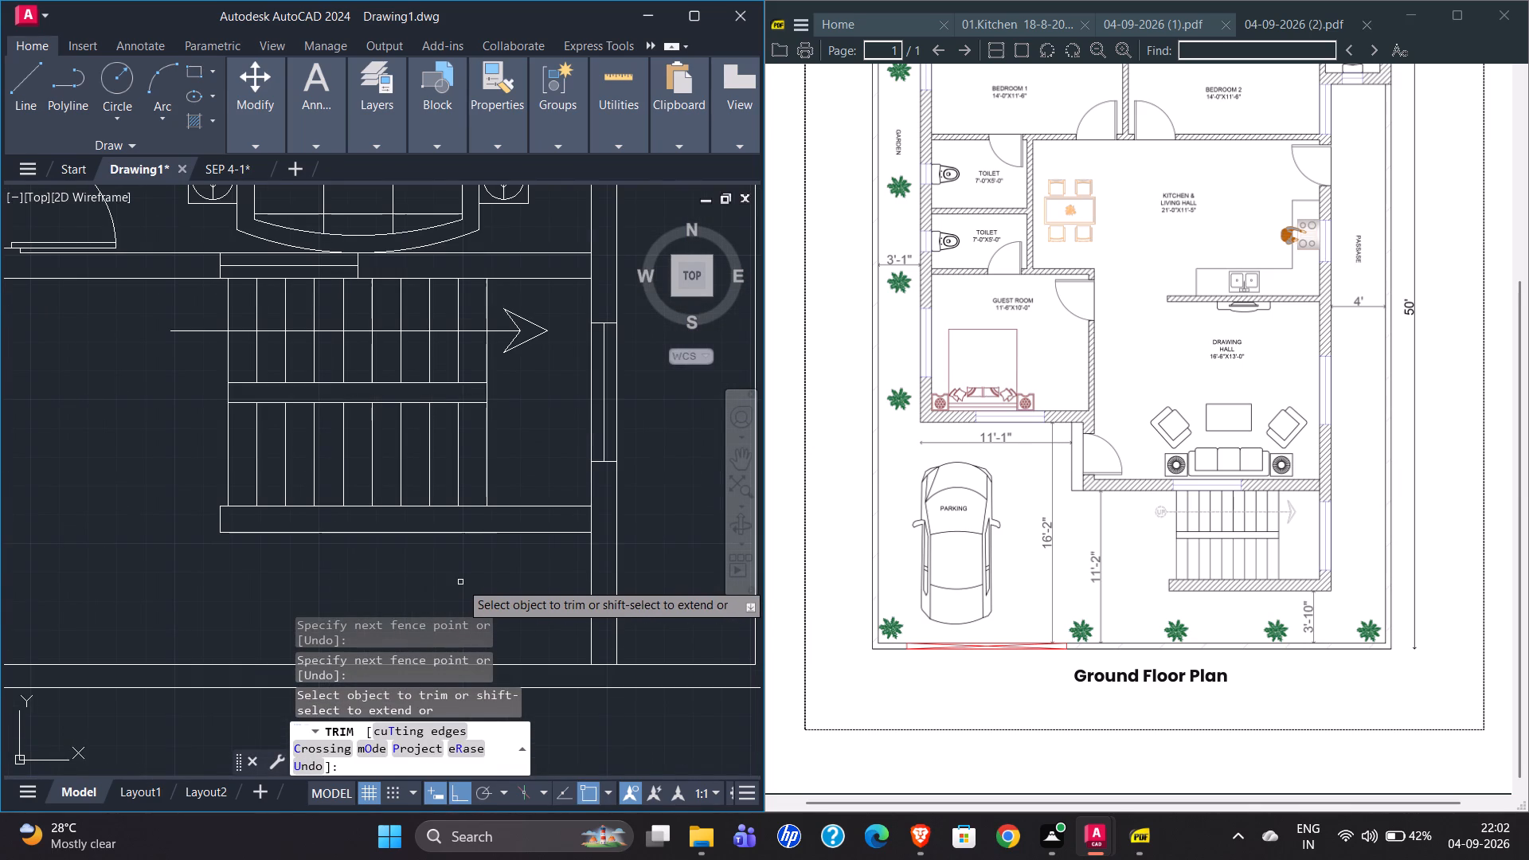
pyautogui.scroll(-2, 463, 582)
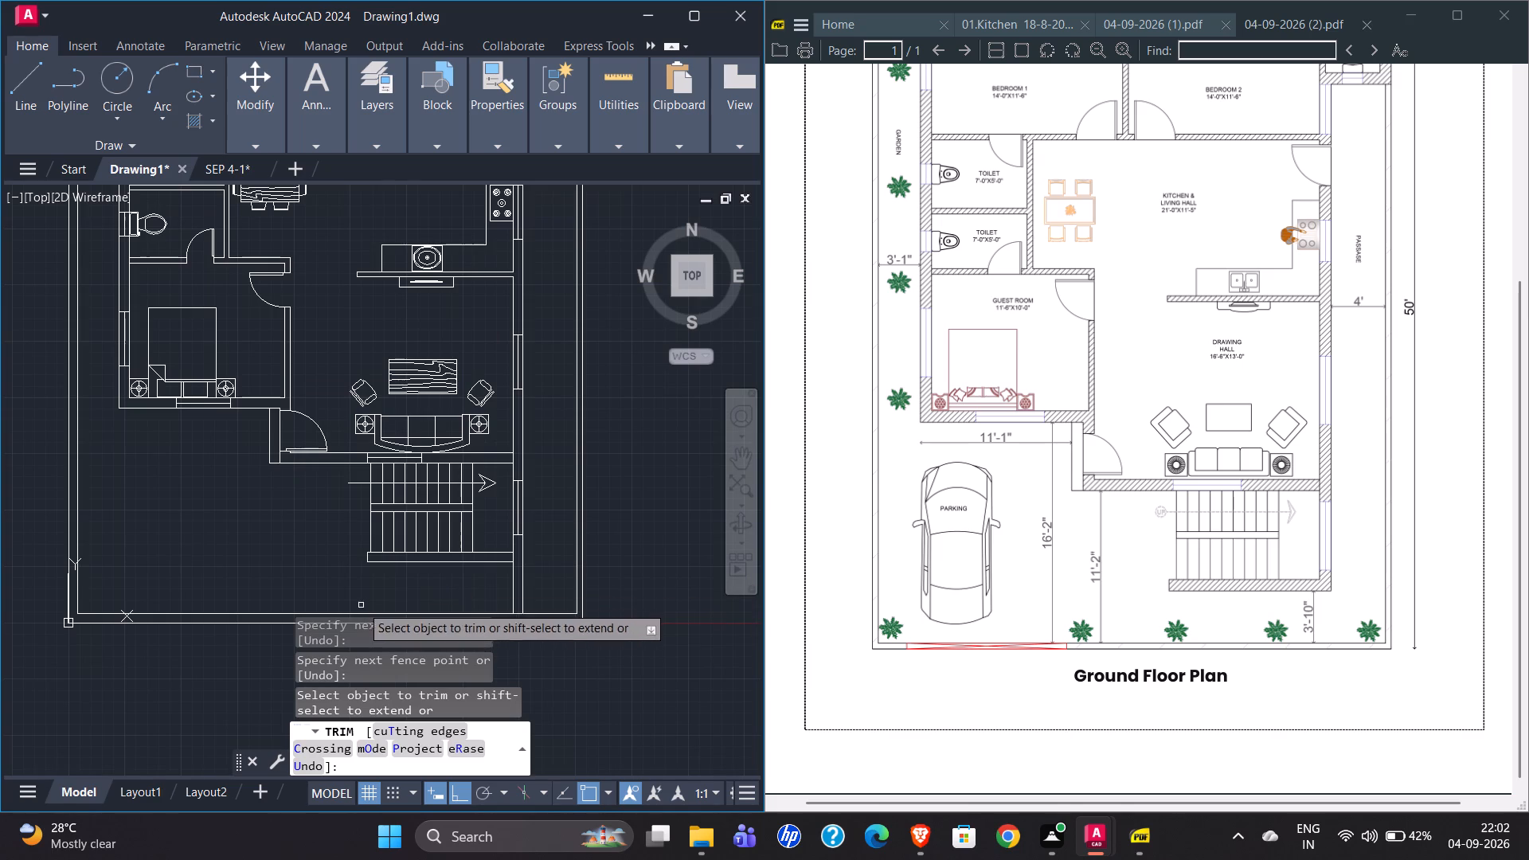
pyautogui.press('Escape')
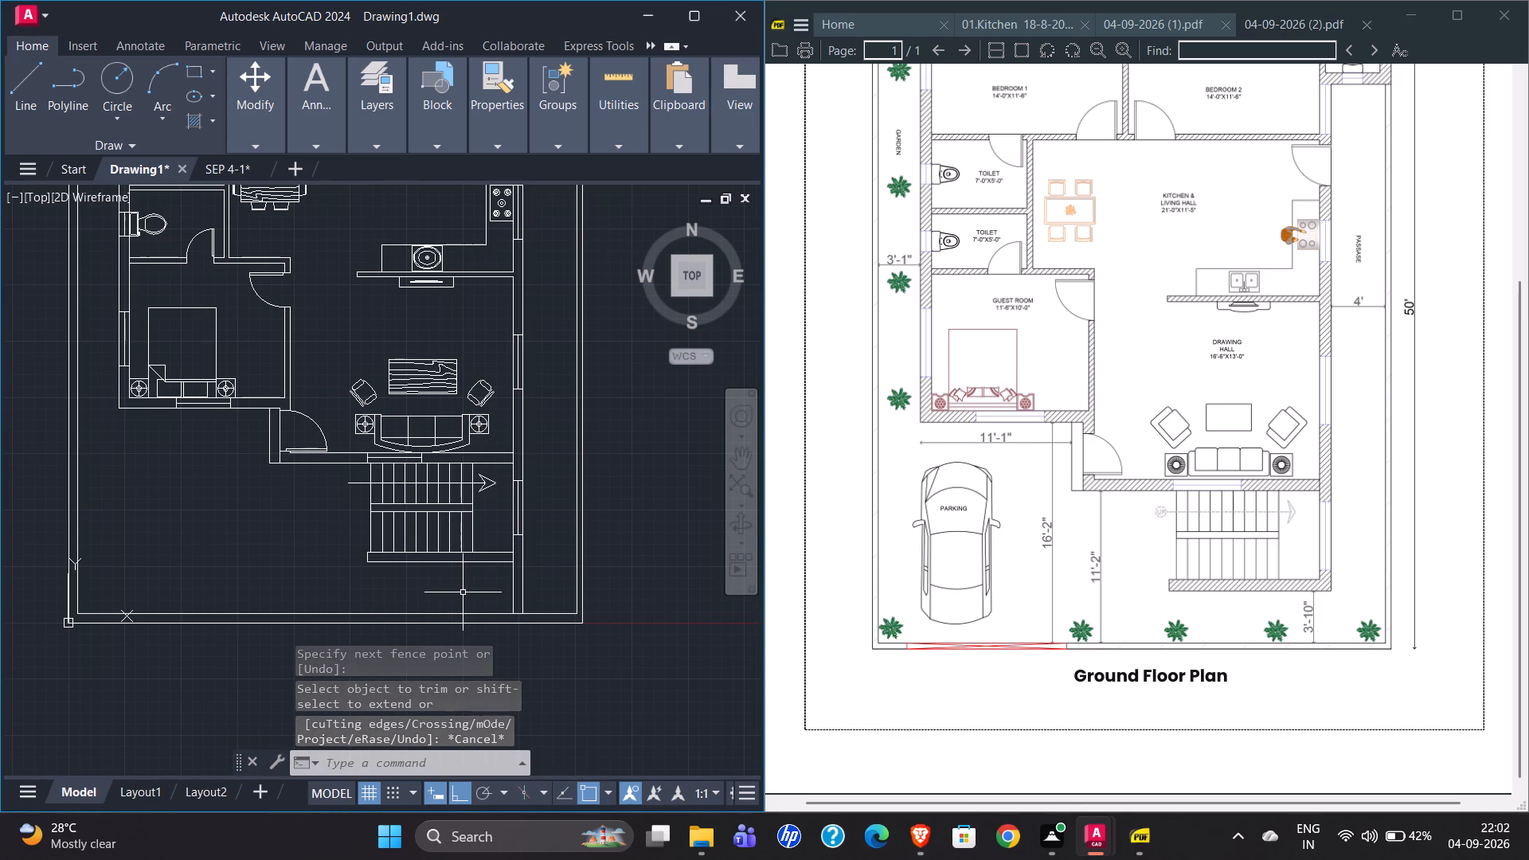
pyautogui.scroll(2, 510, 596)
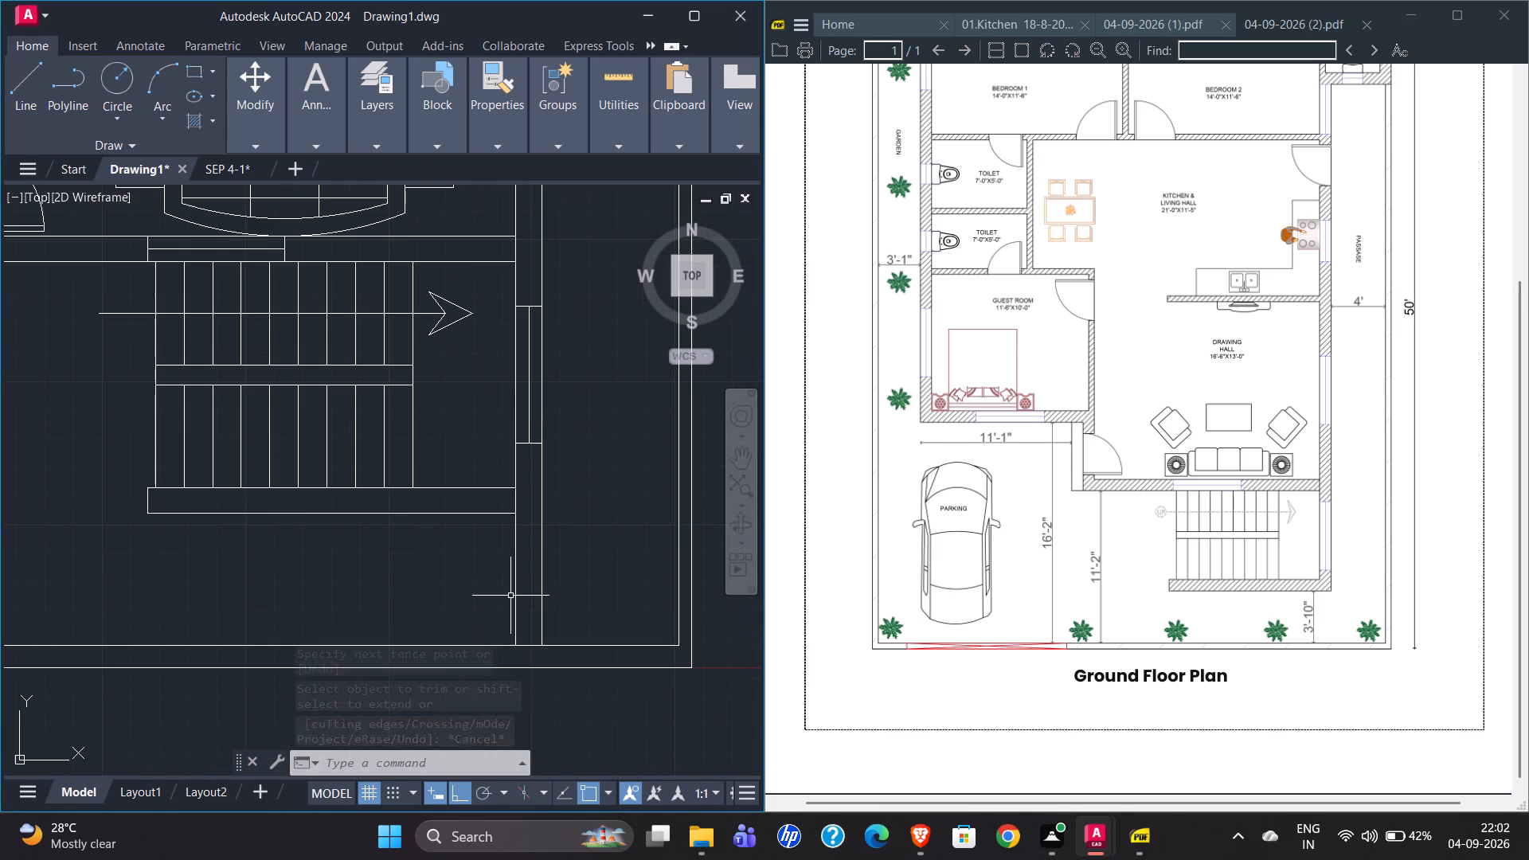
# Extend the outer line of the wall below the stairs east to meet the east wall's outer line.
pyautogui.write('EX')
pyautogui.press('Return')
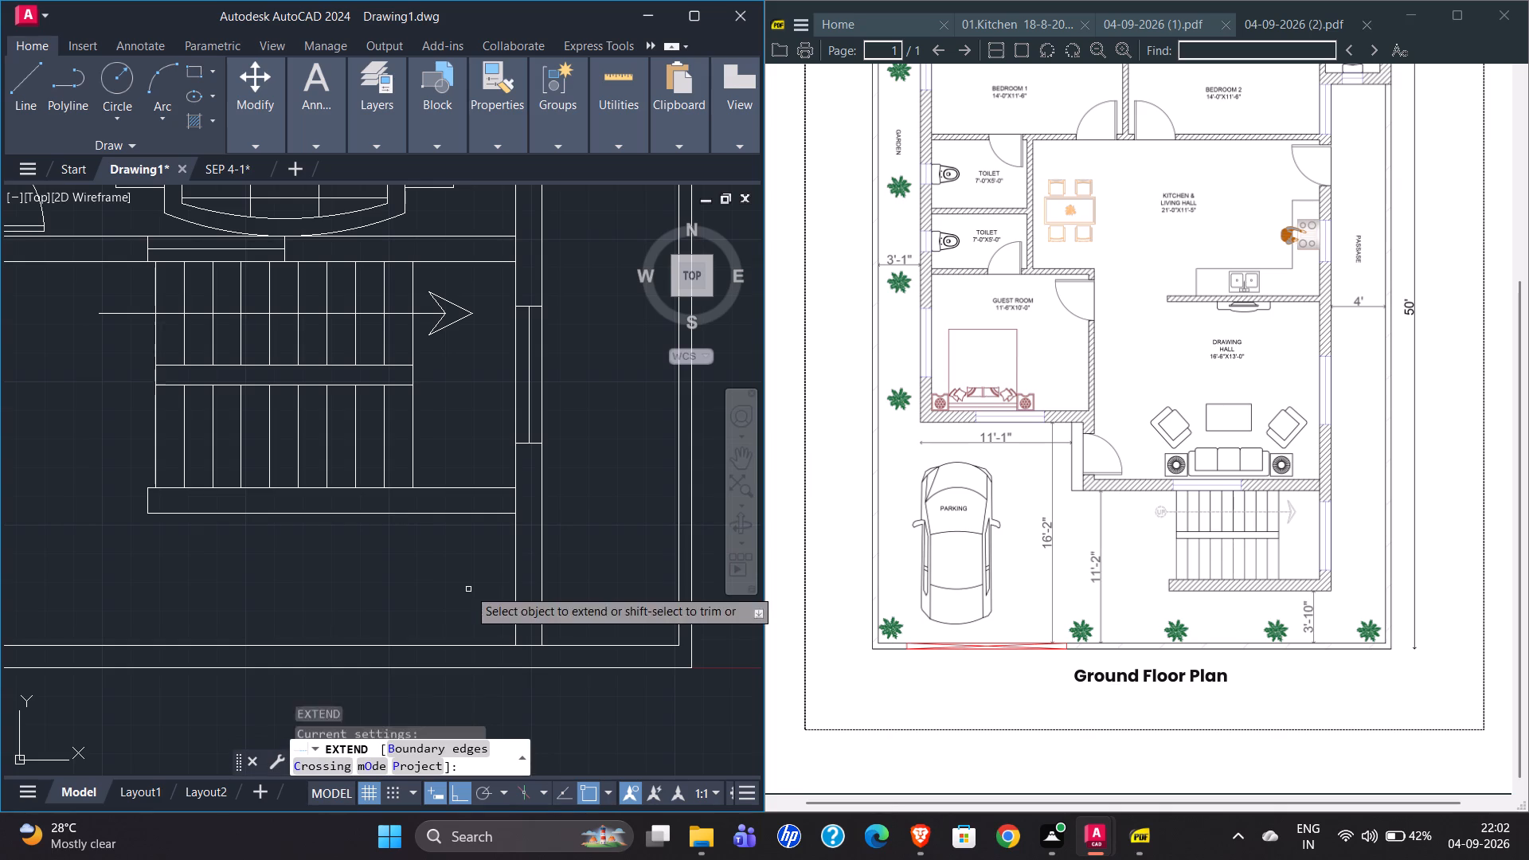
pyautogui.click(510, 517)
pyautogui.press('Escape')
# Trim the east wall lines running south past the stair wall, and the short wall line inside their shared corner.
pyautogui.write('TR')
pyautogui.press('Return')
pyautogui.moveTo(597, 522); pyautogui.dragTo(444, 585)
pyautogui.press('Escape')
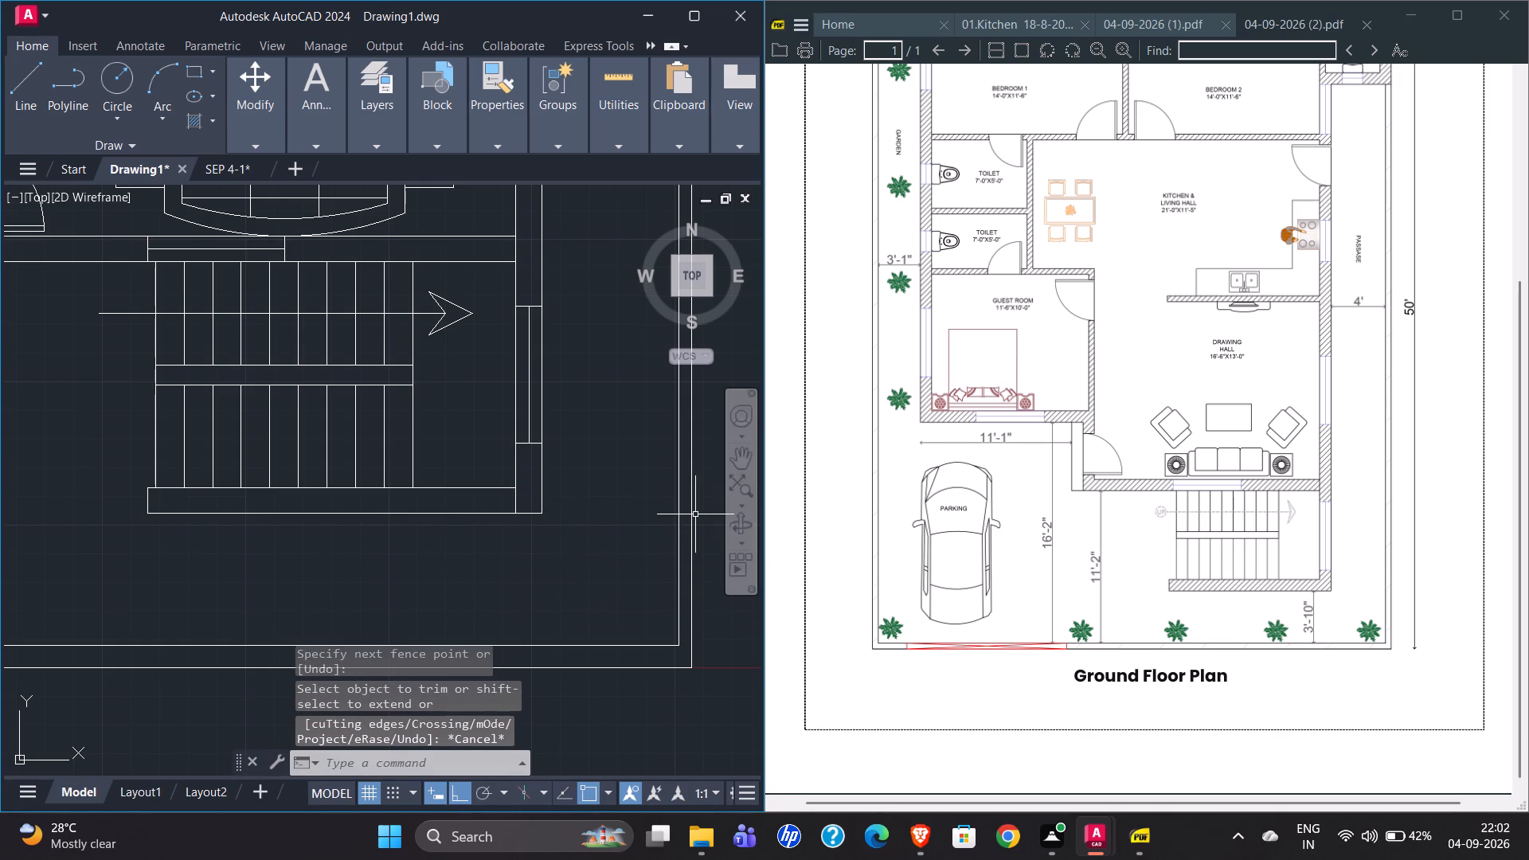
pyautogui.write('TR')
pyautogui.press('Return')
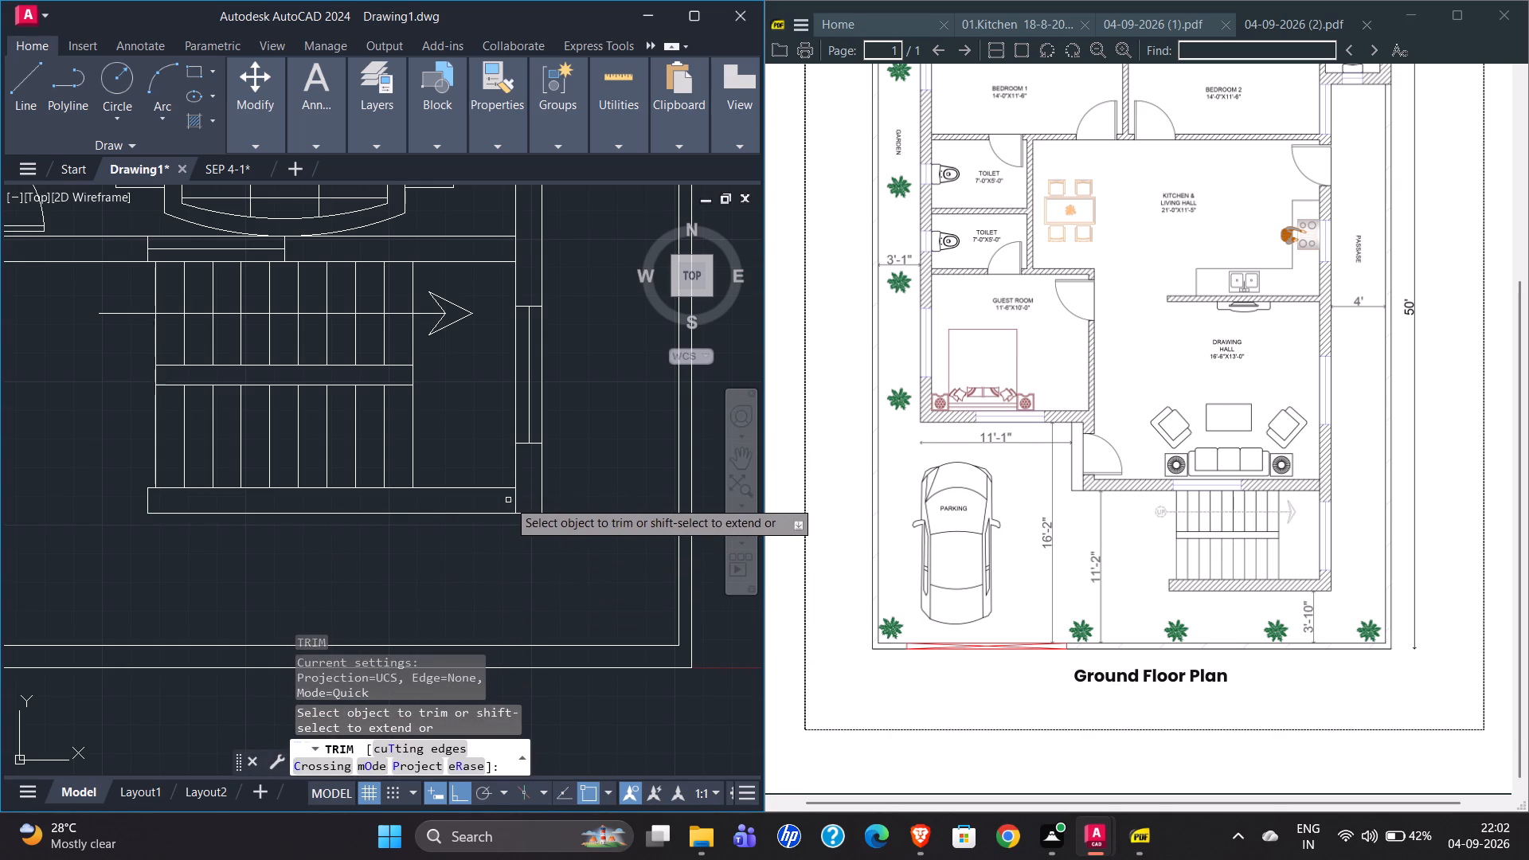
pyautogui.moveTo(508, 500); pyautogui.dragTo(524, 500)
pyautogui.press('Escape')
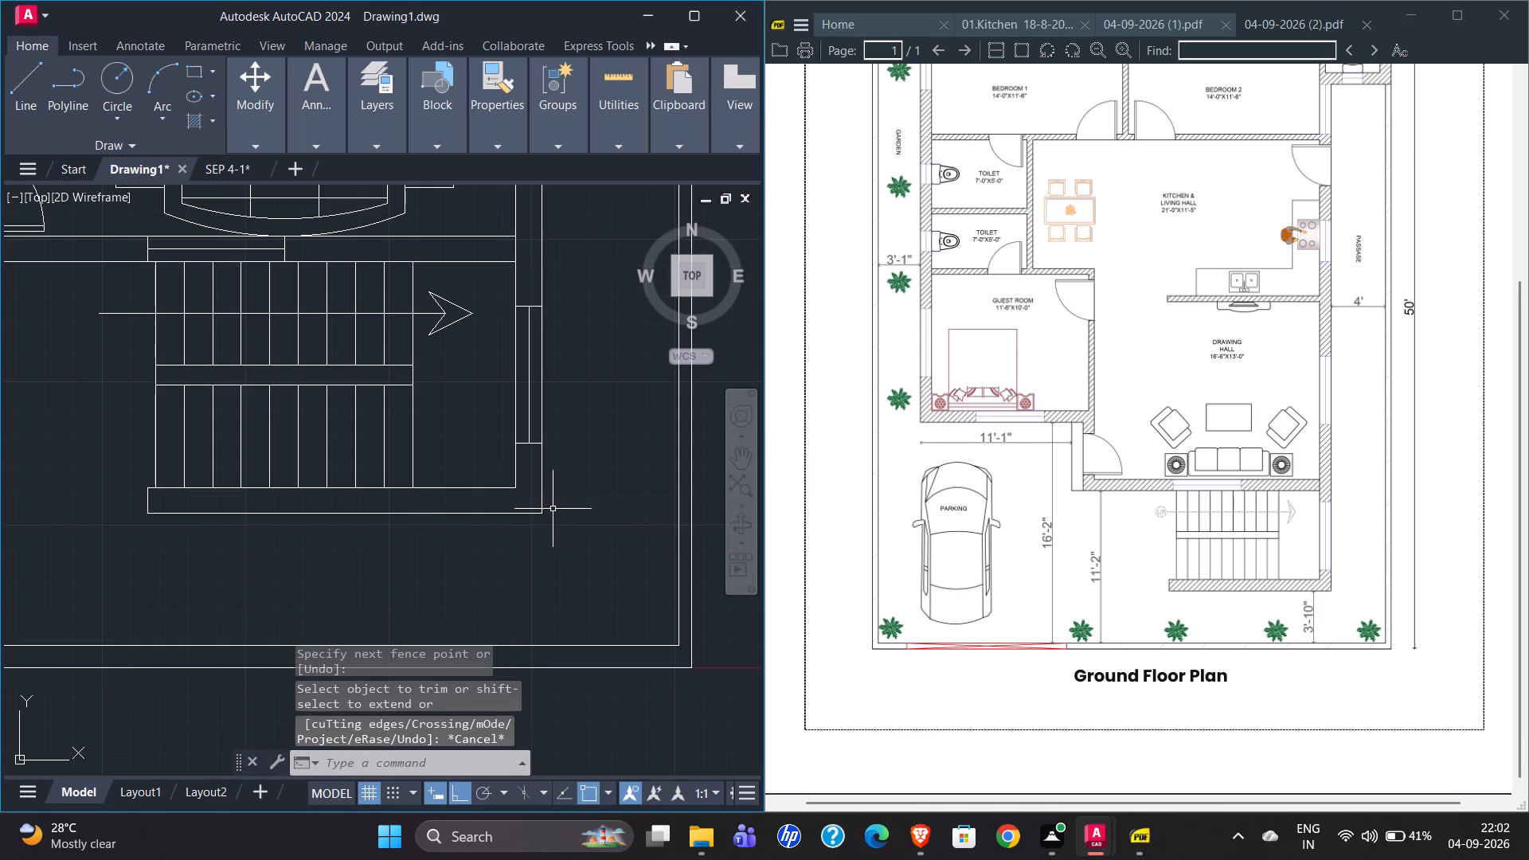
# With Ortho off, move the plant block from outside the plan to just inside the boundary's south-east corner.
pyautogui.scroll(-1, 414, 565)
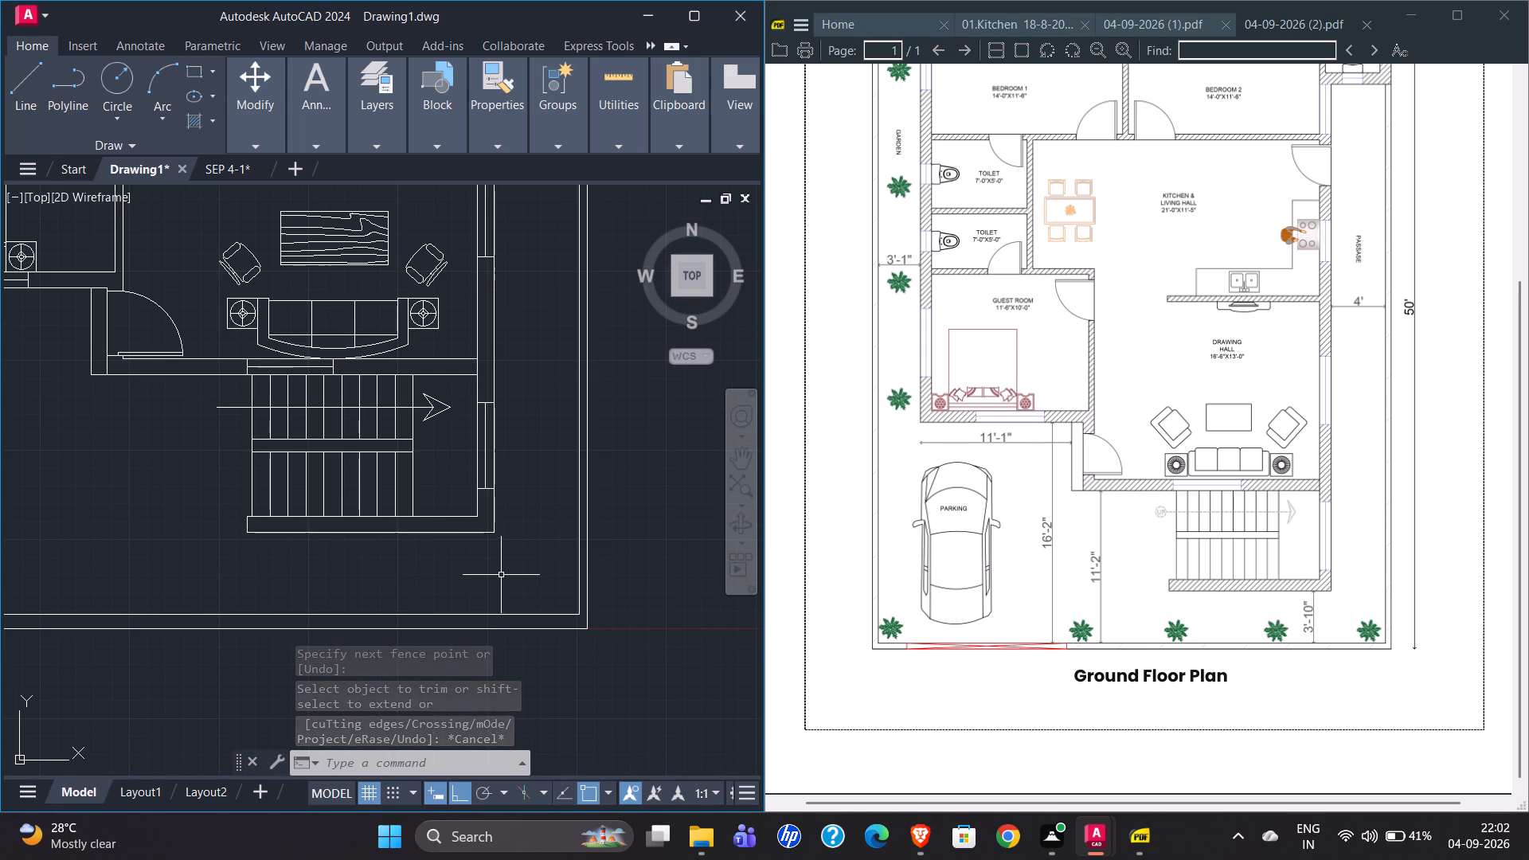
pyautogui.scroll(-2, 492, 588)
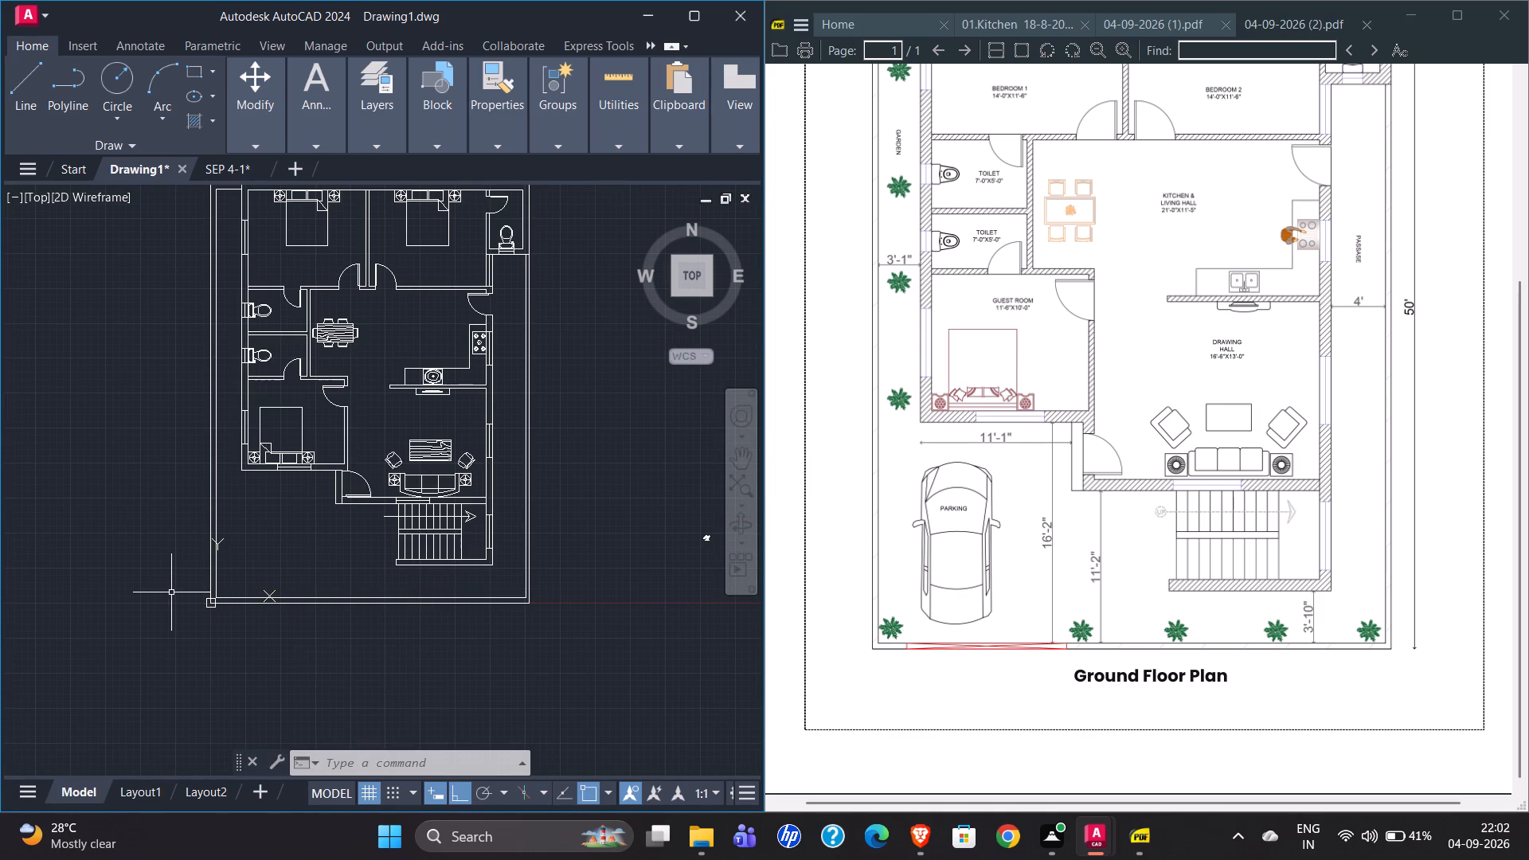
pyautogui.scroll(-1, 80, 613)
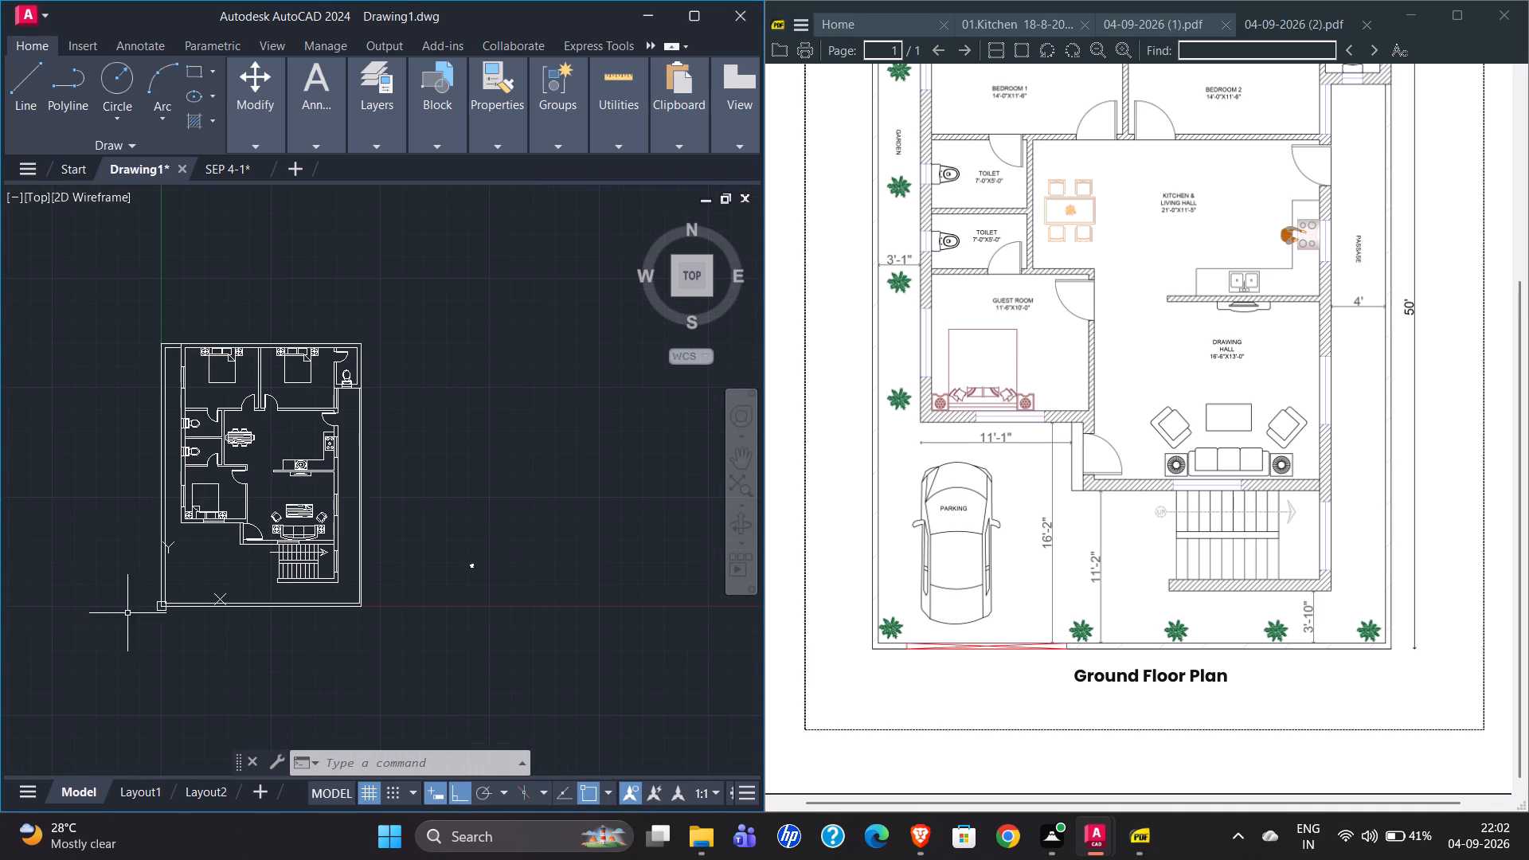
pyautogui.scroll(3, 527, 600)
pyautogui.moveTo(282, 428); pyautogui.dragTo(282, 438)
pyautogui.click(349, 506)
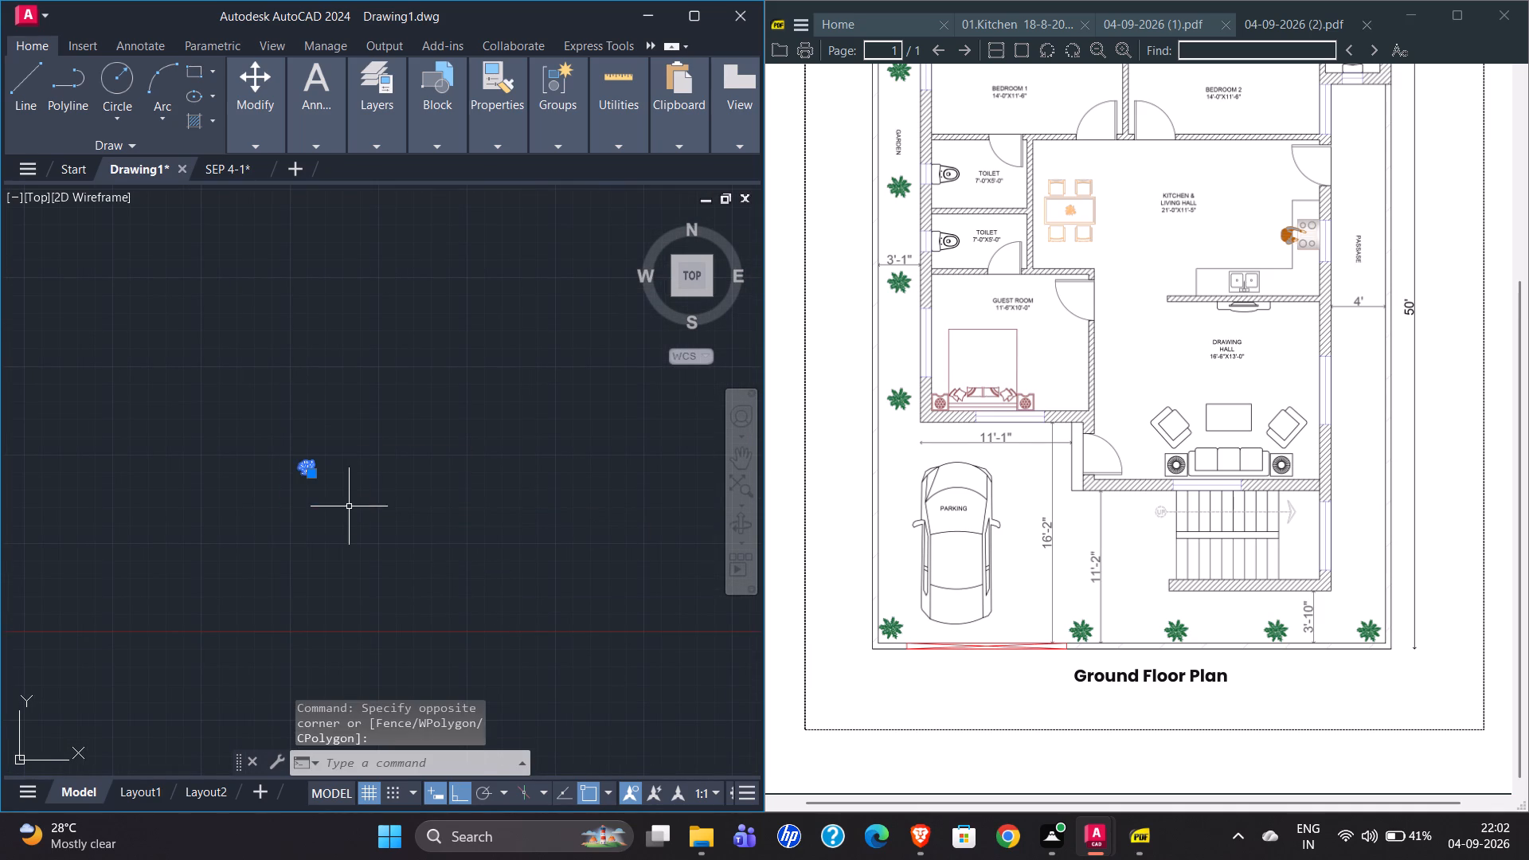
pyautogui.press('m')
pyautogui.press('Return')
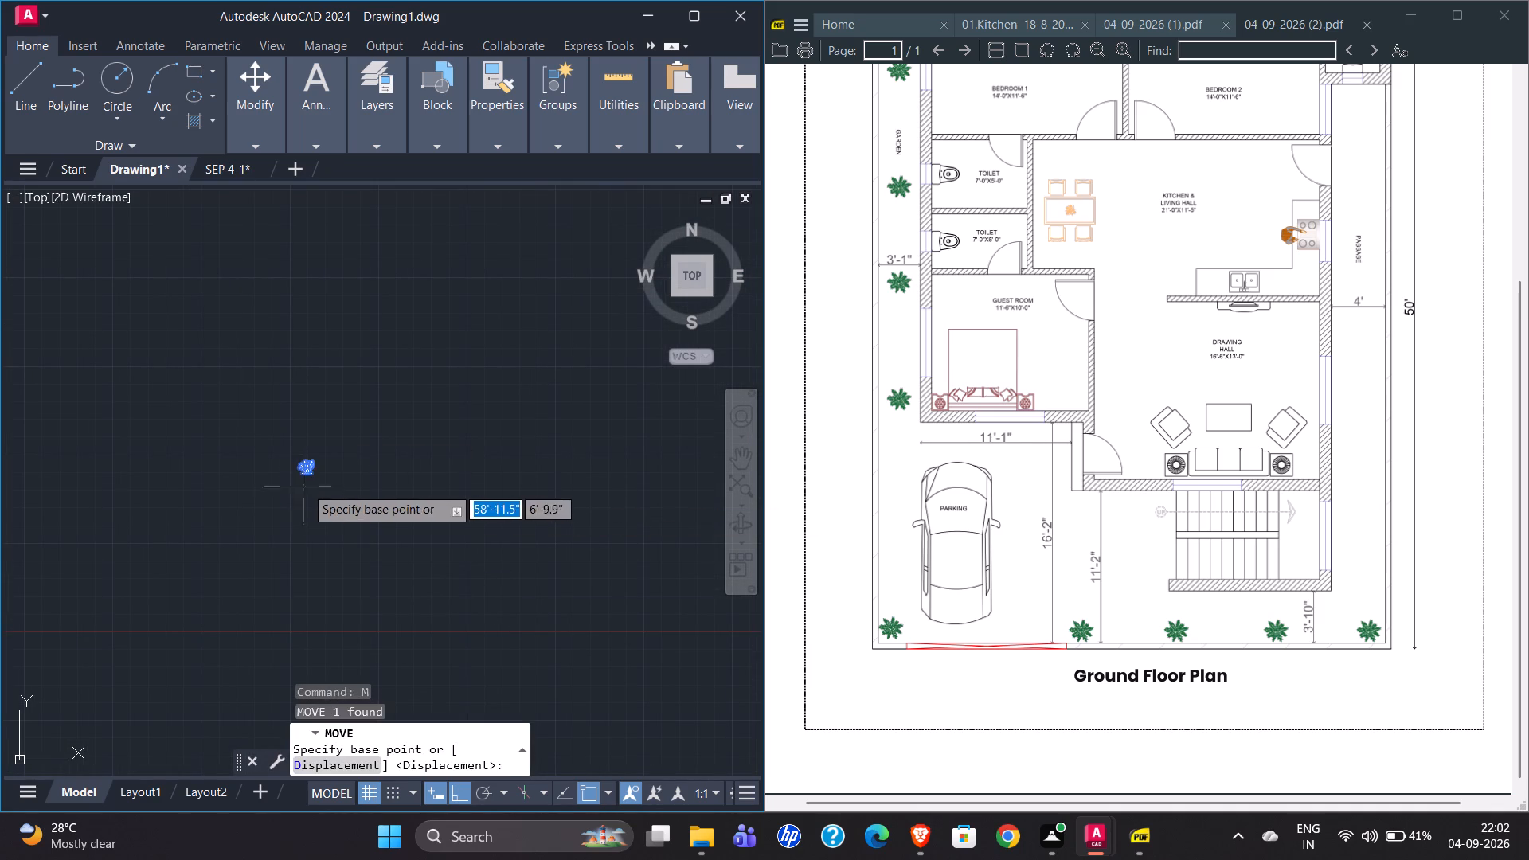
pyautogui.click(309, 473)
pyautogui.scroll(-2, 485, 505)
pyautogui.scroll(5, 201, 550)
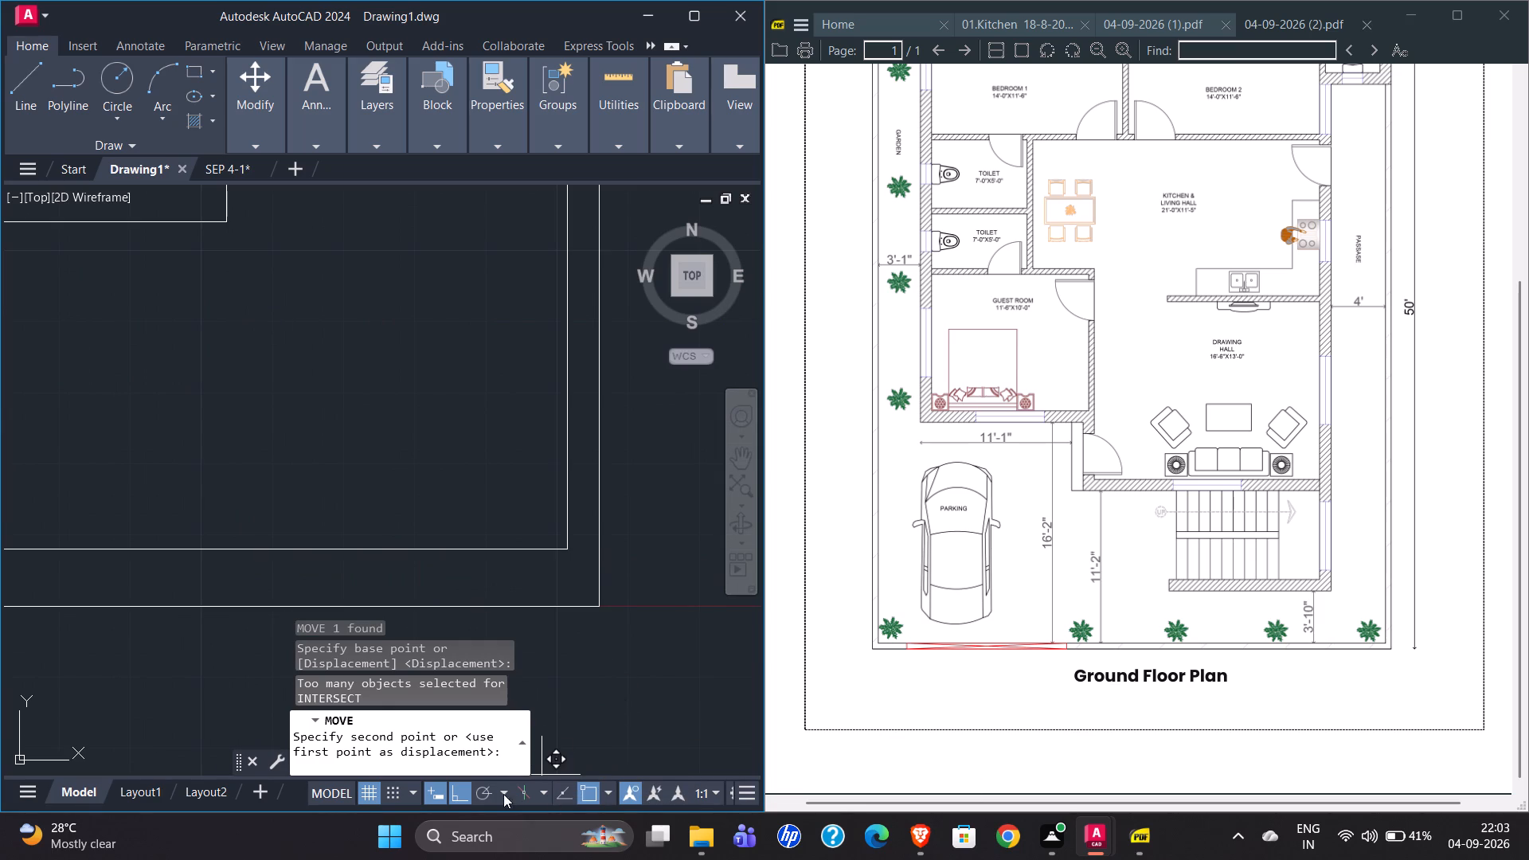
pyautogui.click(459, 791)
pyautogui.scroll(-2, 492, 487)
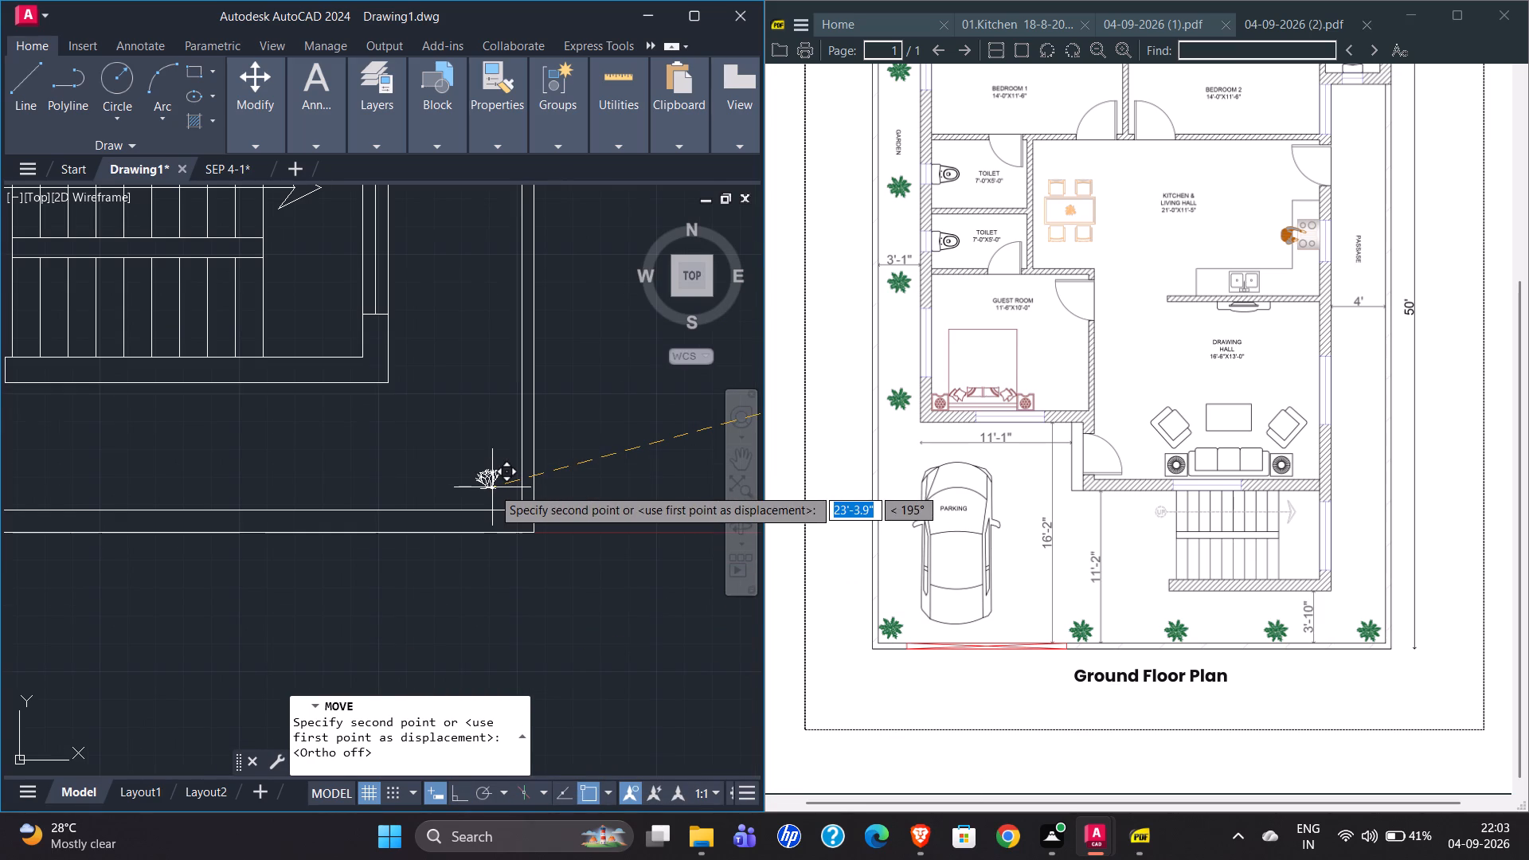
pyautogui.click(497, 489)
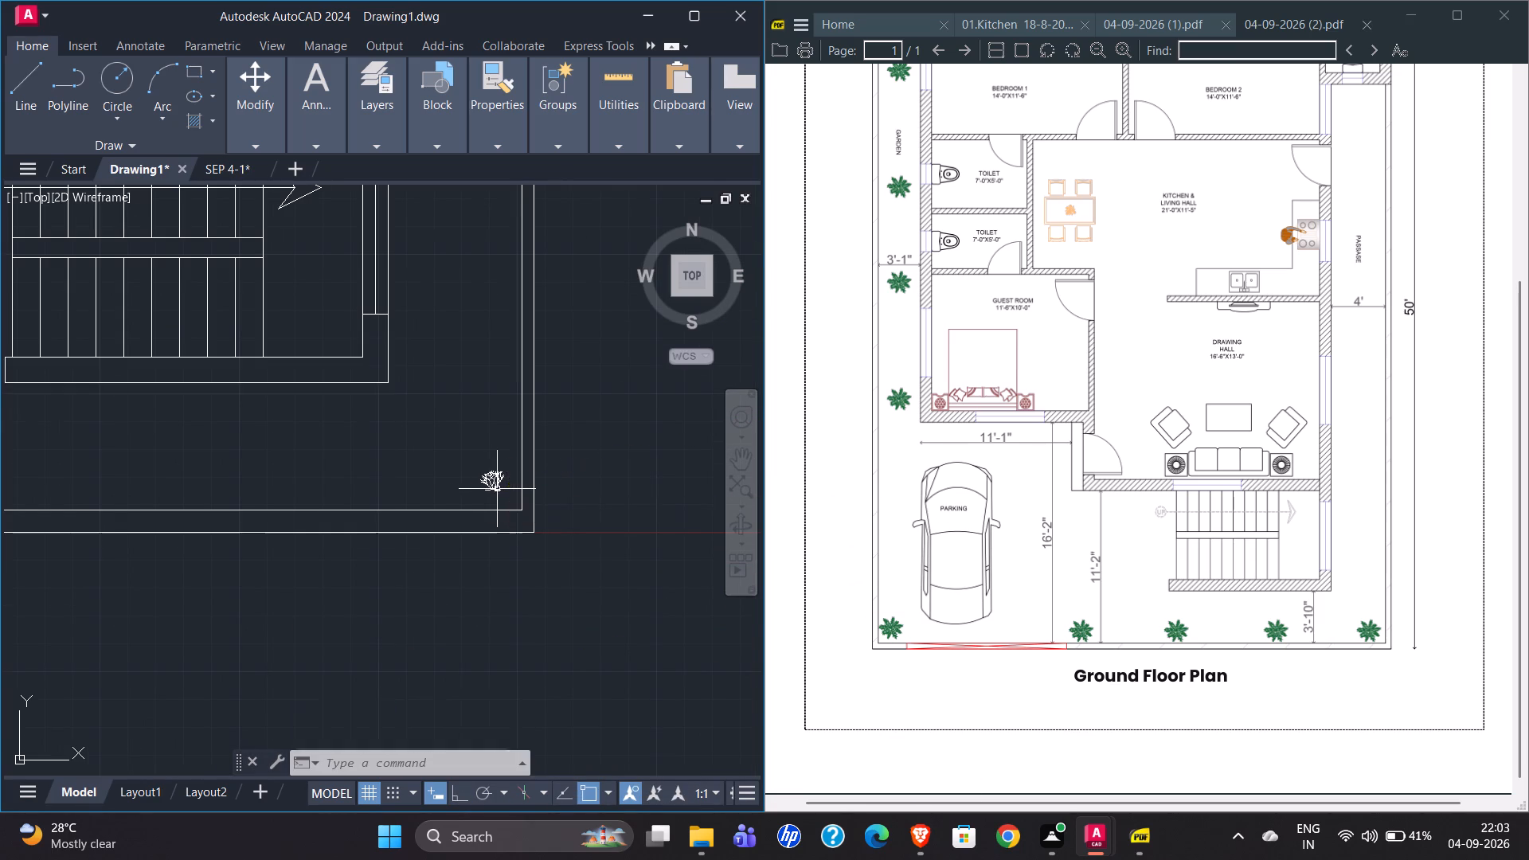
# Scale the plant block up freehand from a base point at its lower end.
pyautogui.scroll(2, 481, 505)
pyautogui.click(476, 397)
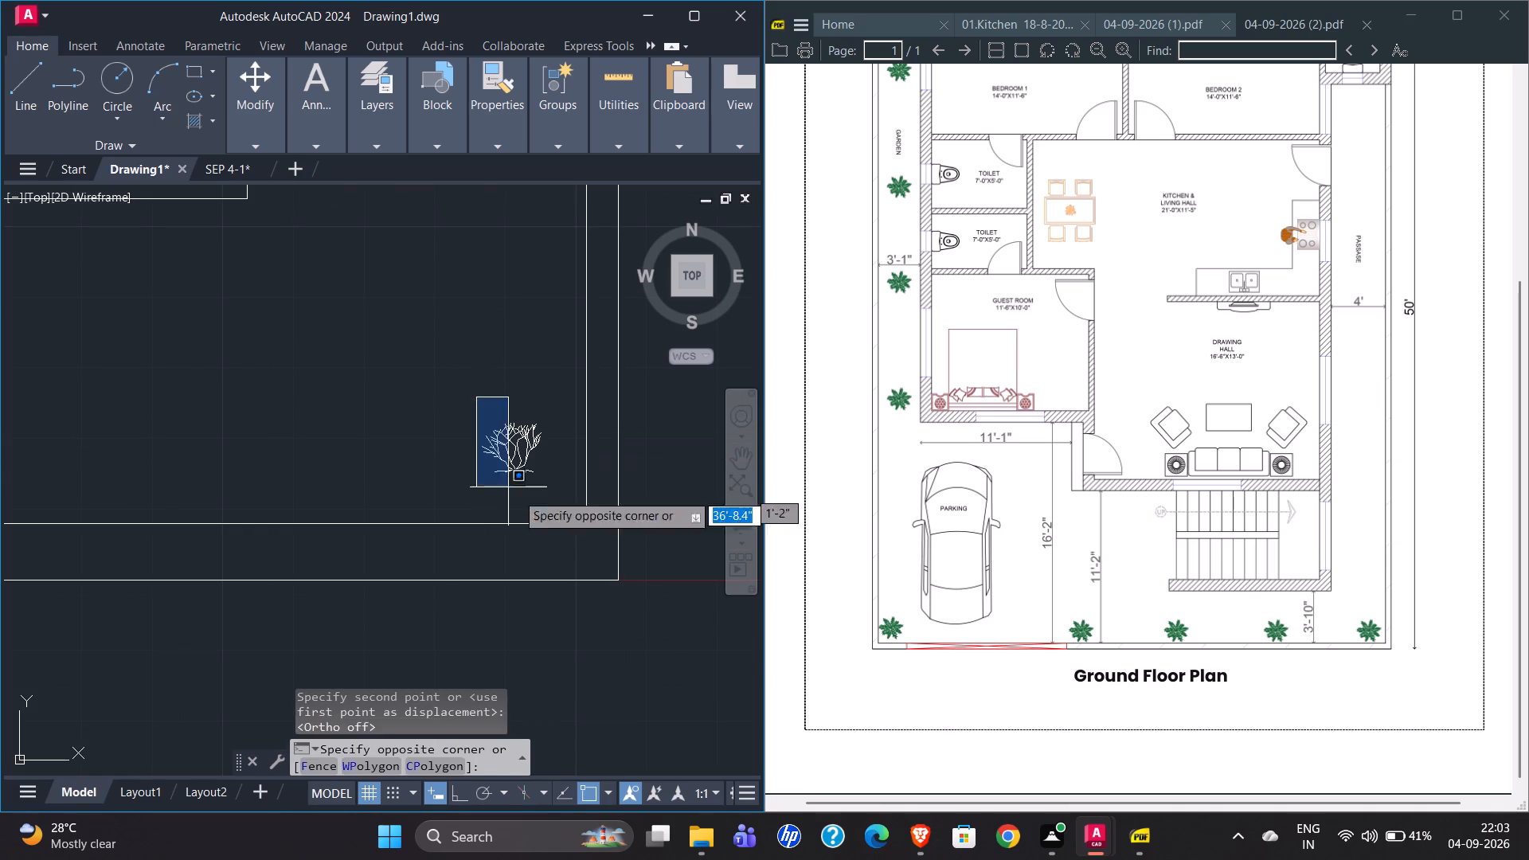
pyautogui.click(548, 510)
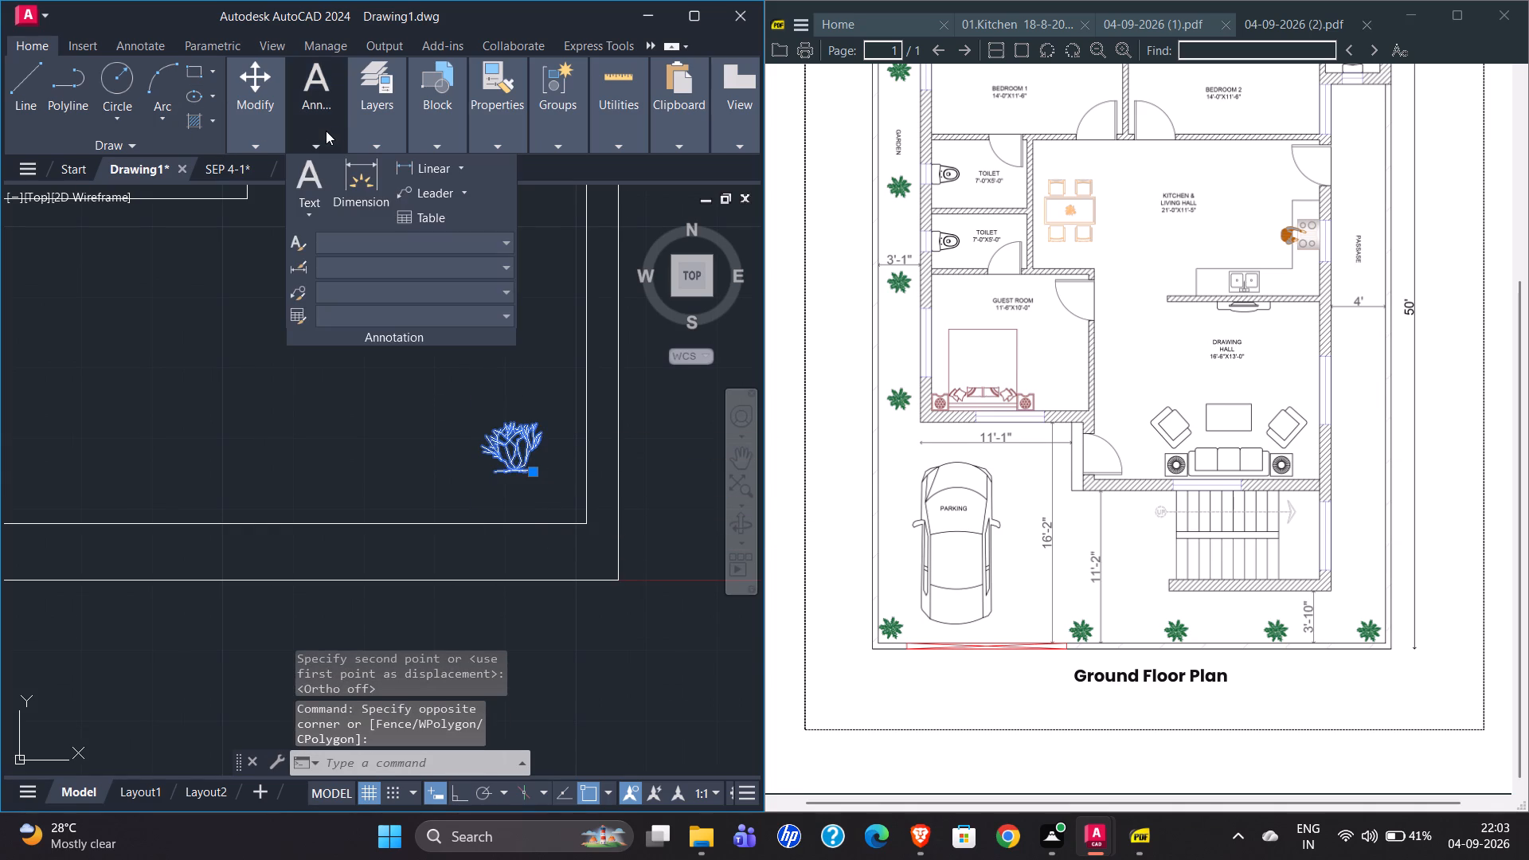
pyautogui.click(260, 139)
pyautogui.click(345, 217)
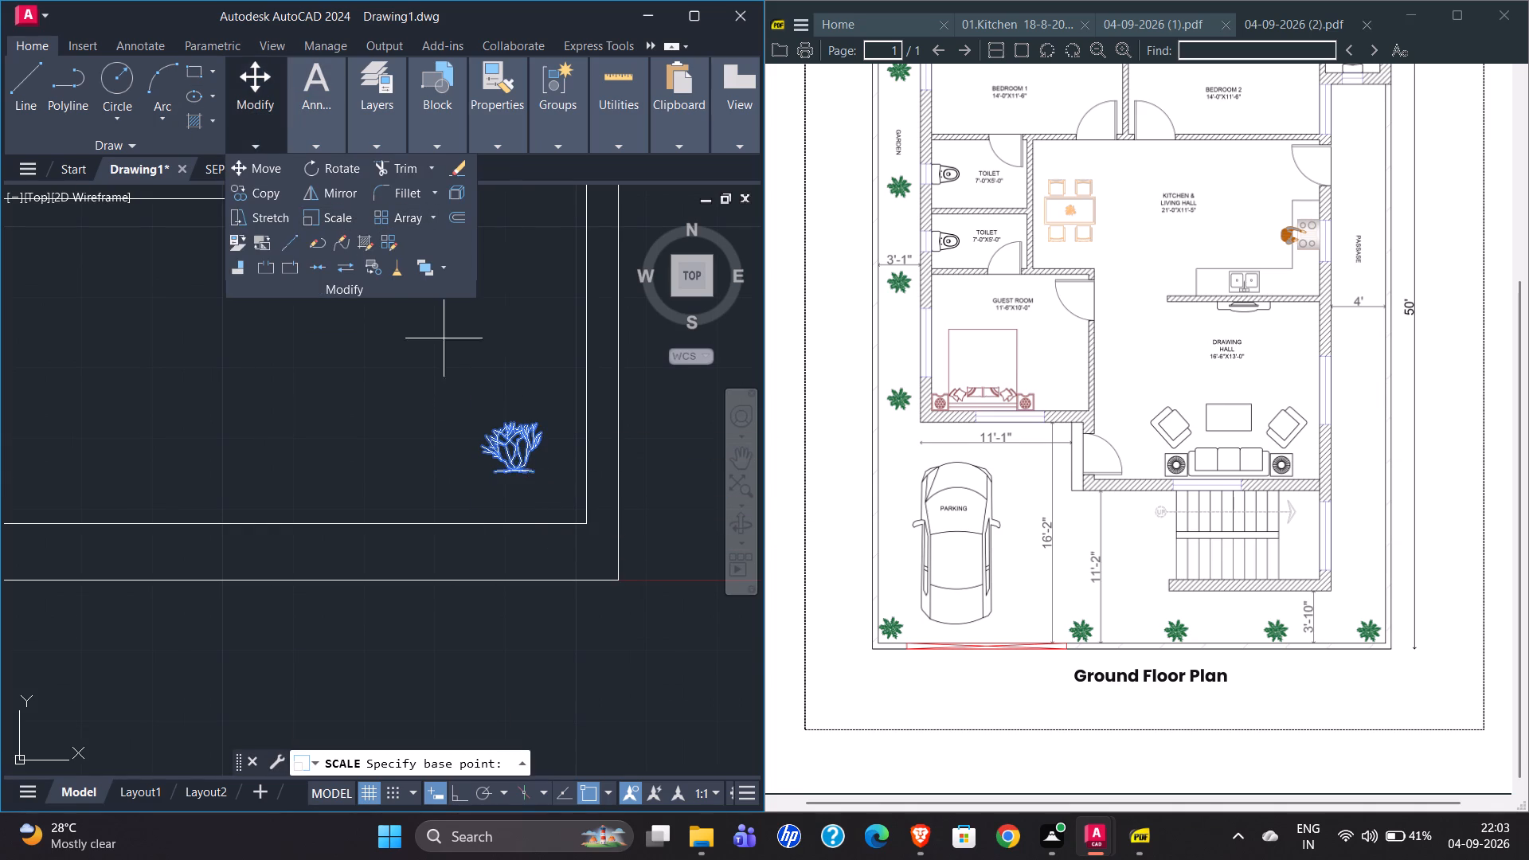
pyautogui.click(536, 473)
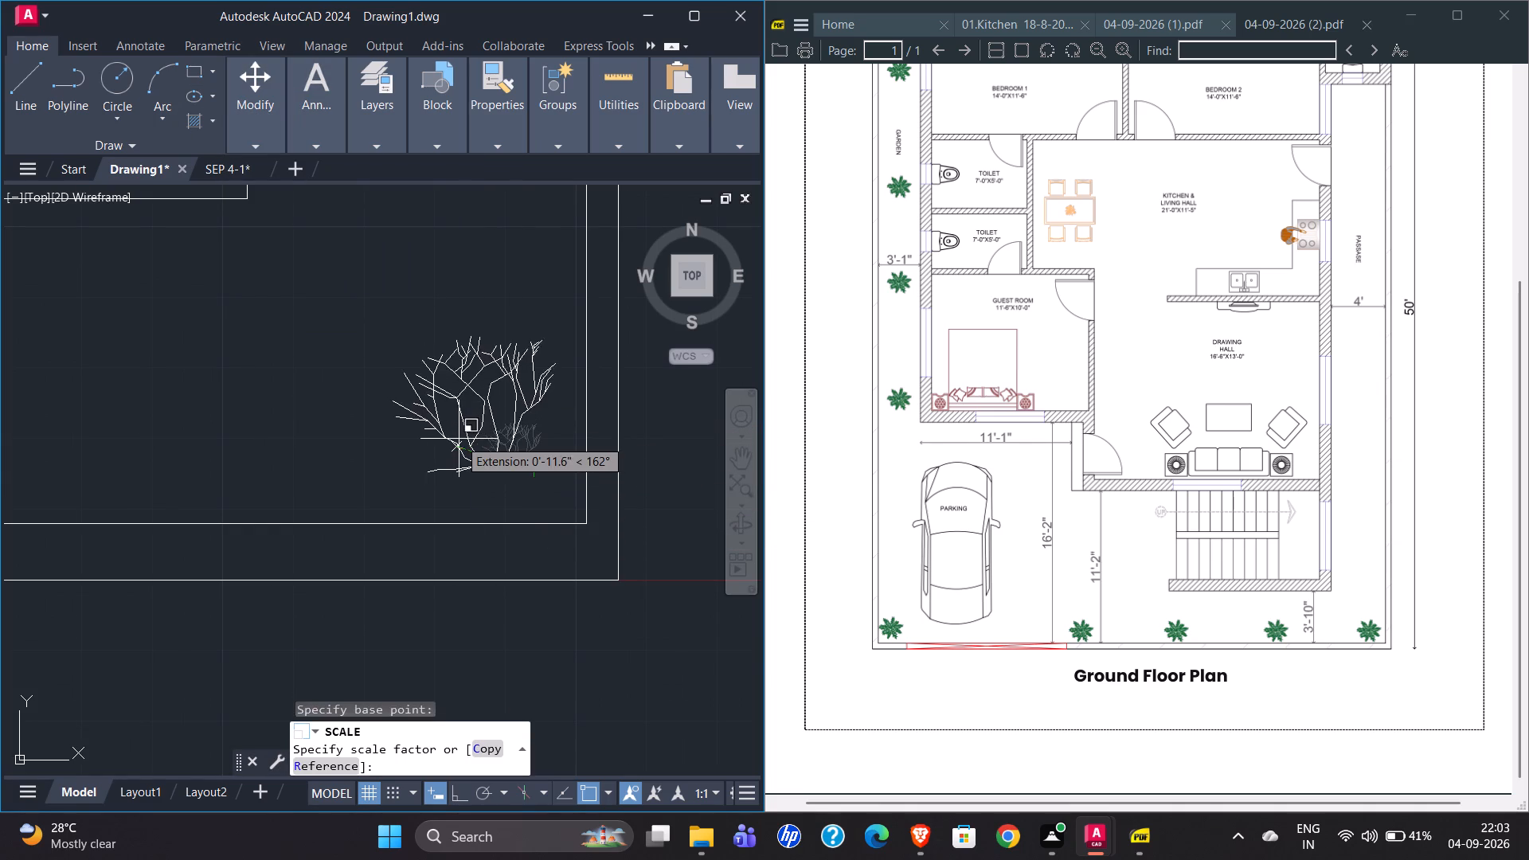
pyautogui.click(463, 443)
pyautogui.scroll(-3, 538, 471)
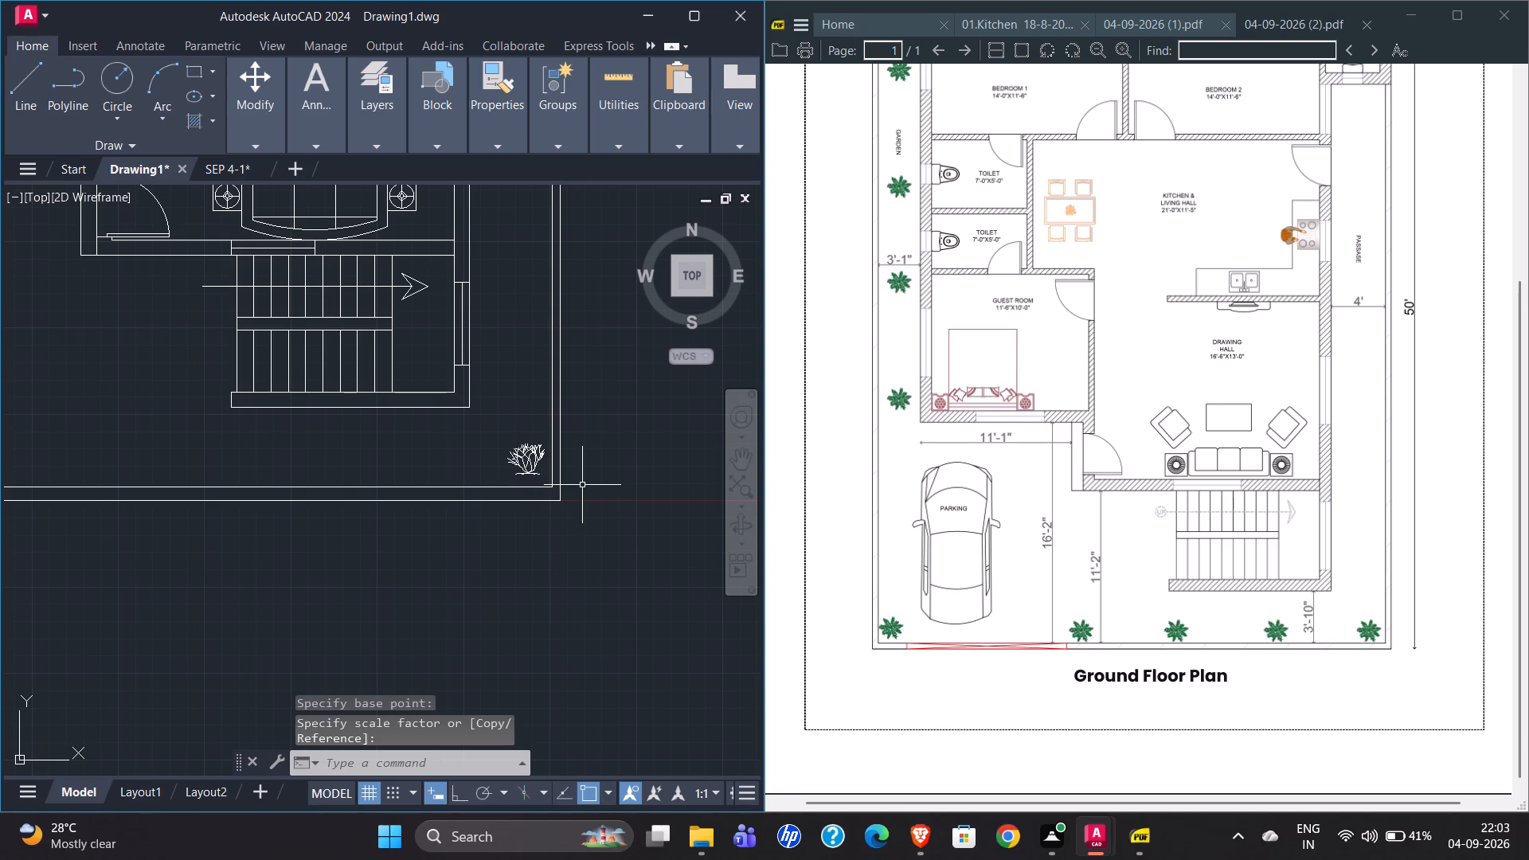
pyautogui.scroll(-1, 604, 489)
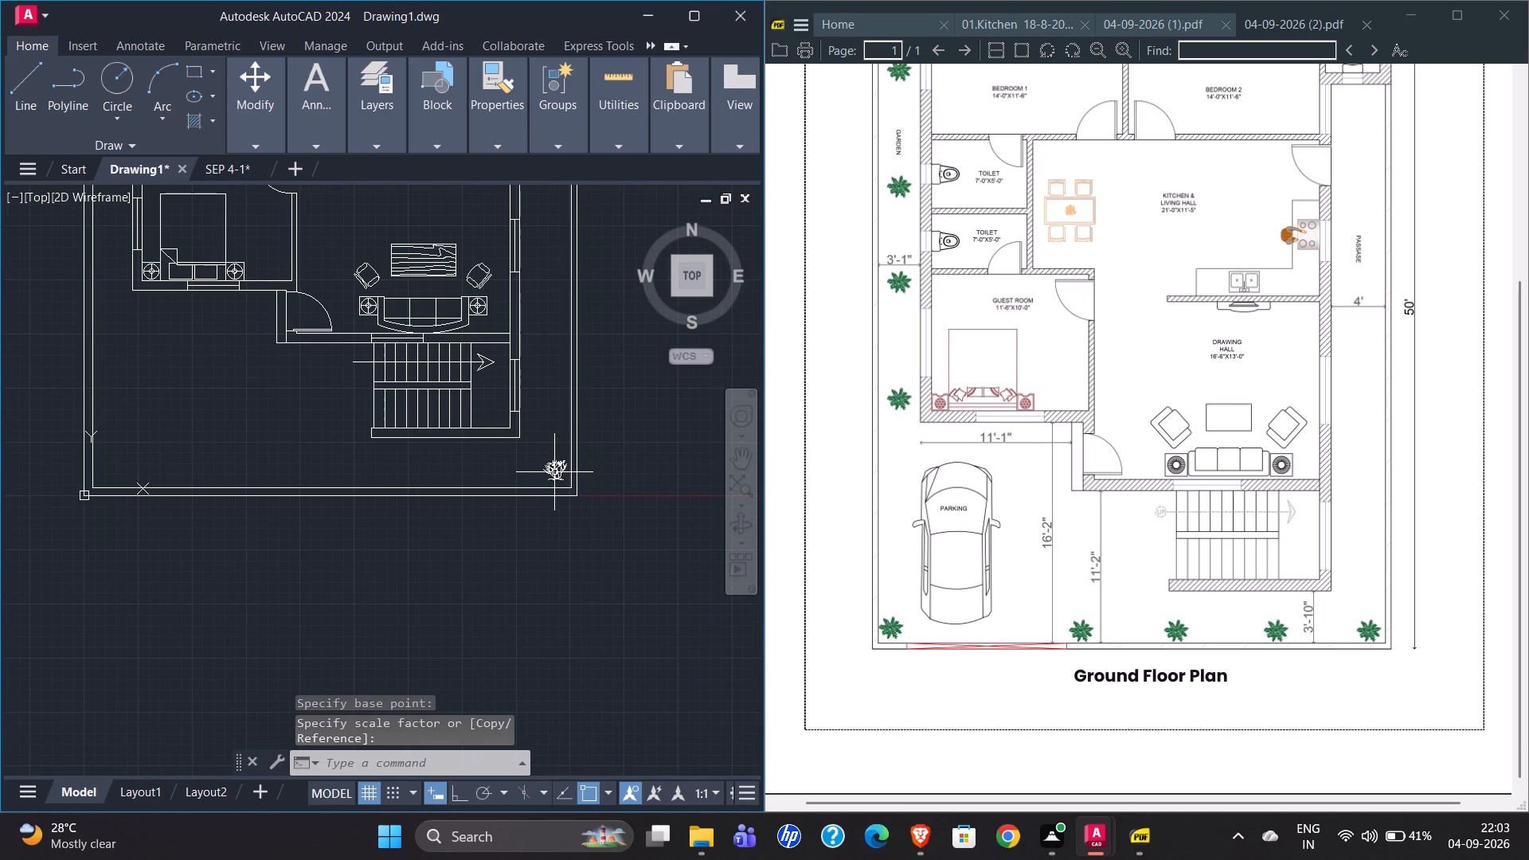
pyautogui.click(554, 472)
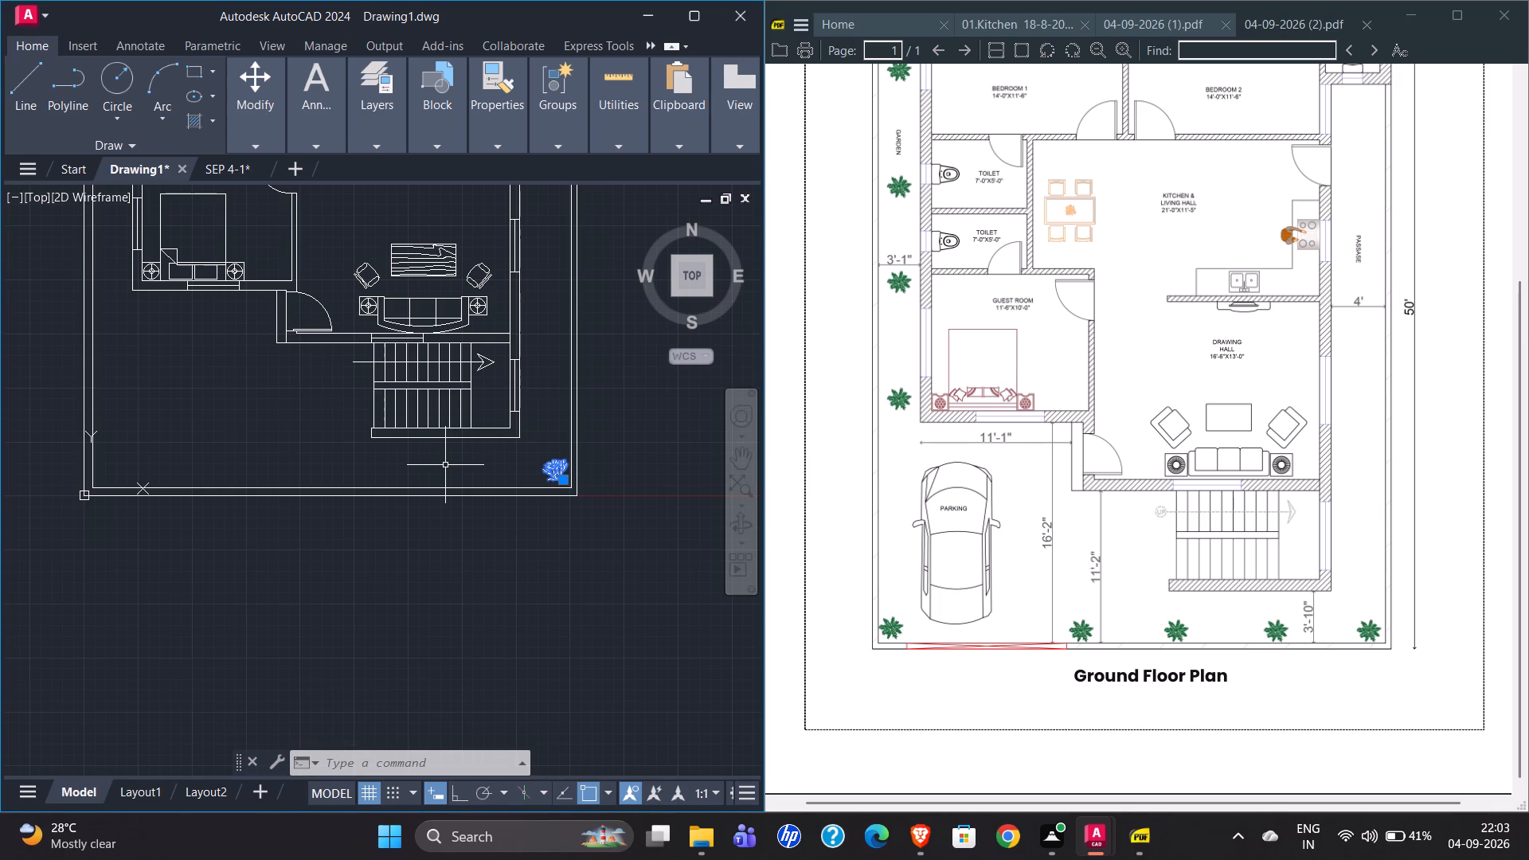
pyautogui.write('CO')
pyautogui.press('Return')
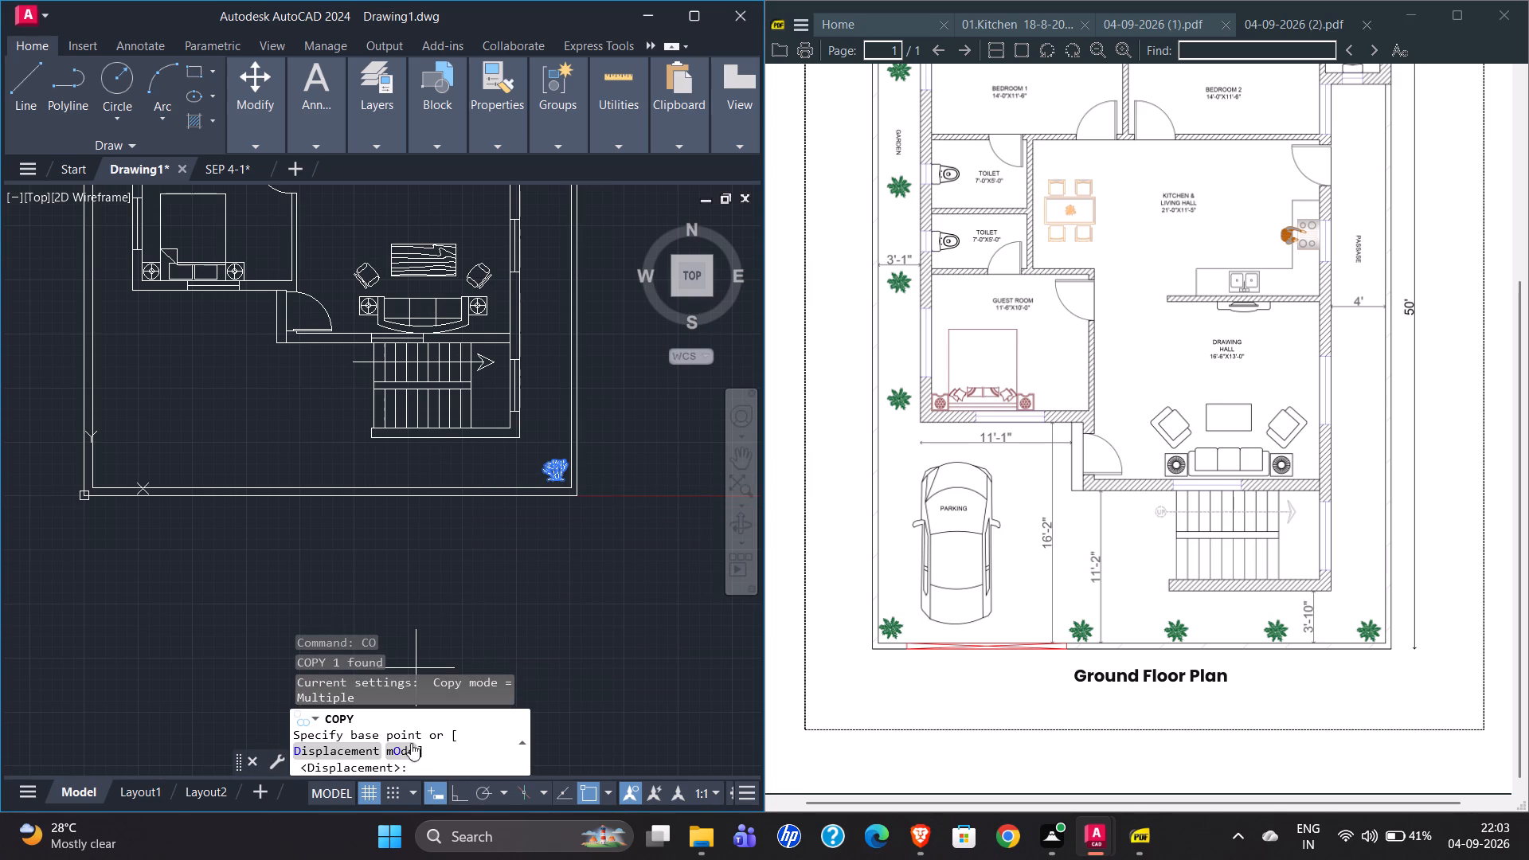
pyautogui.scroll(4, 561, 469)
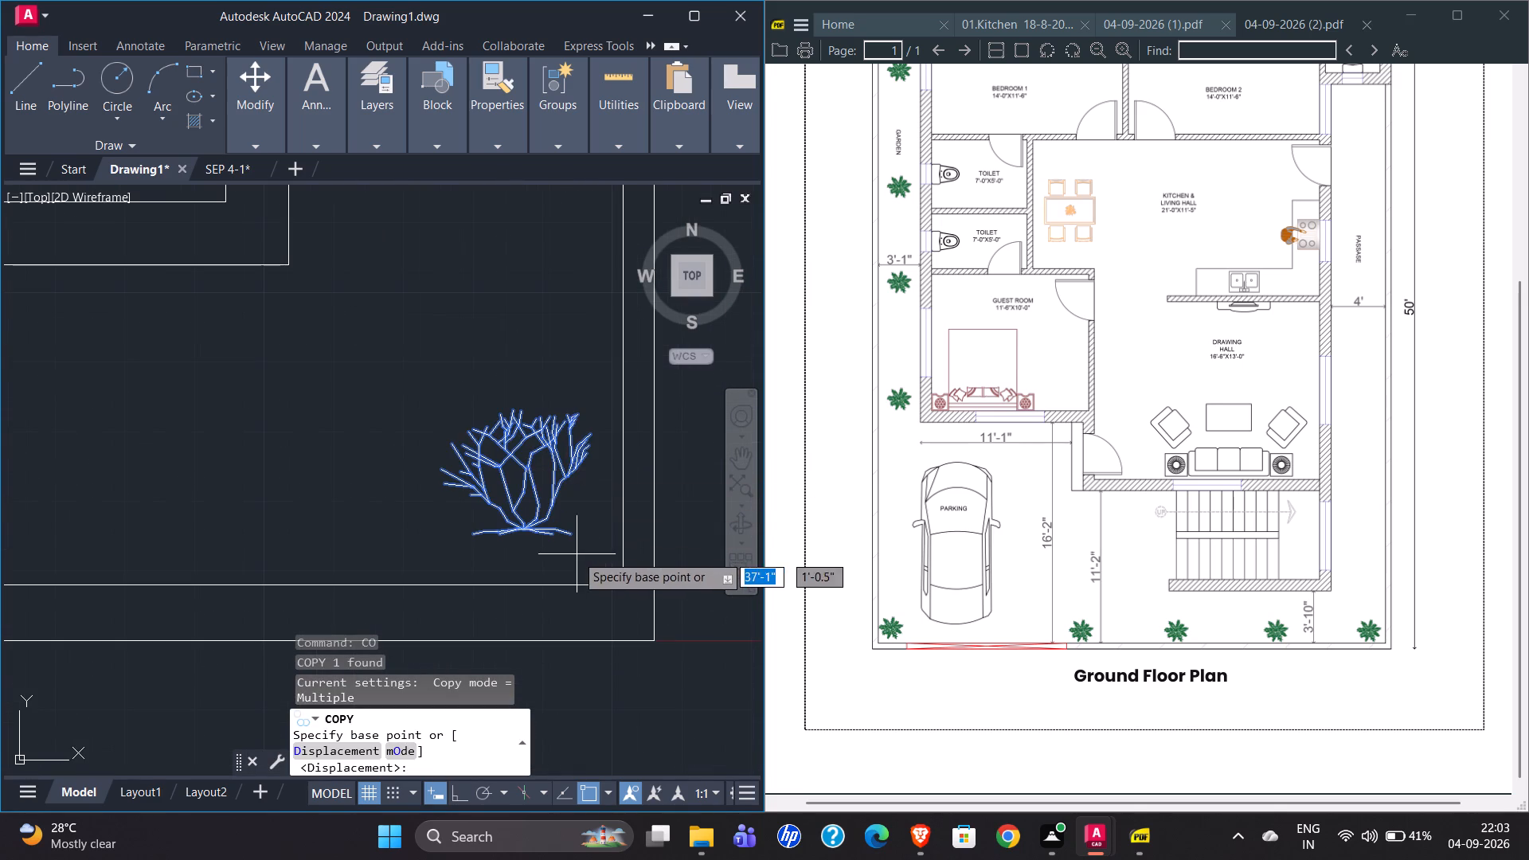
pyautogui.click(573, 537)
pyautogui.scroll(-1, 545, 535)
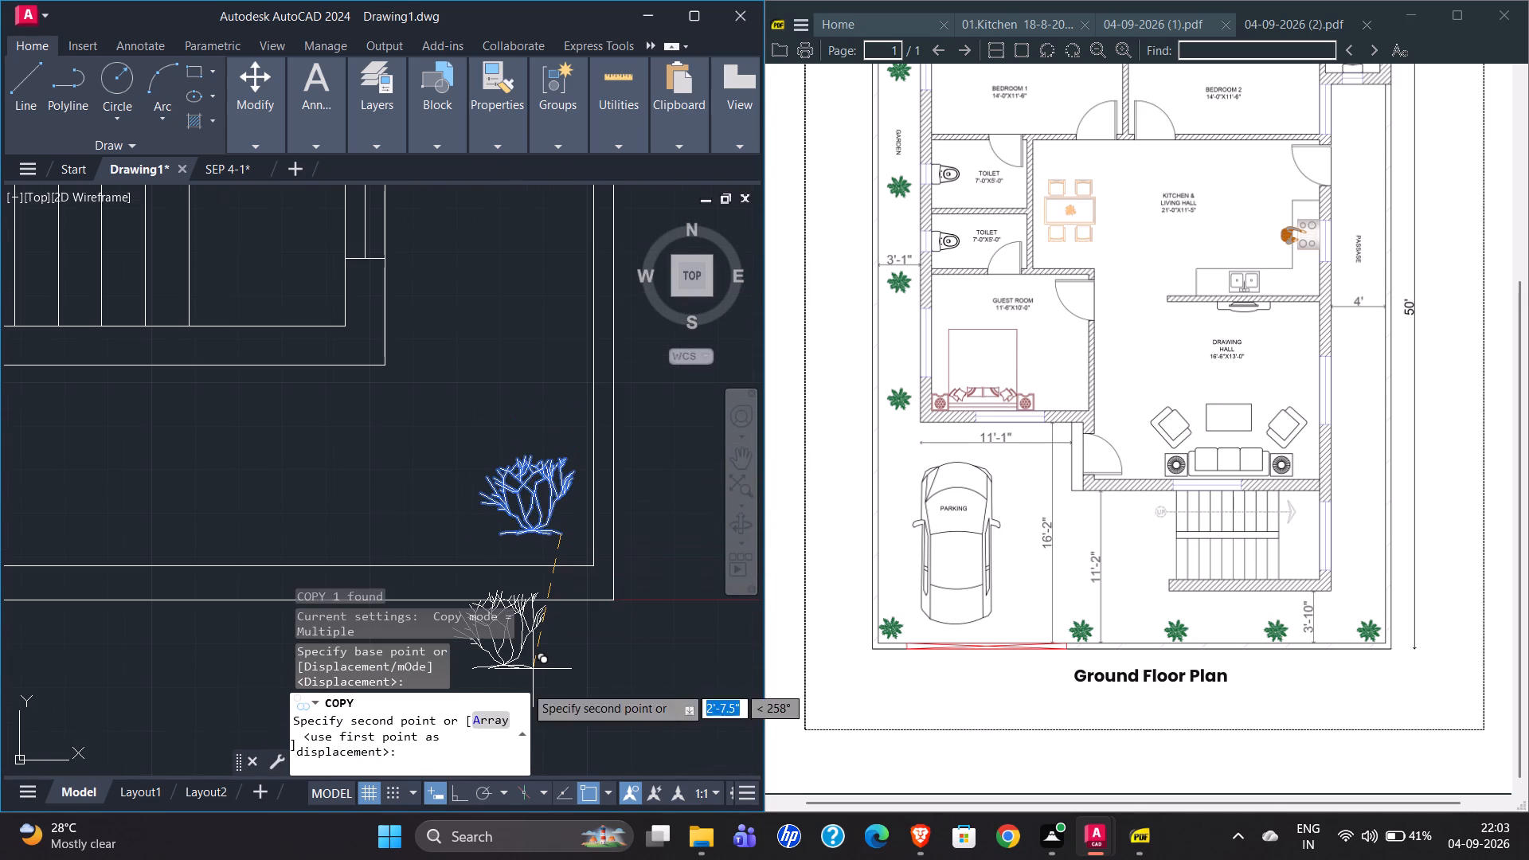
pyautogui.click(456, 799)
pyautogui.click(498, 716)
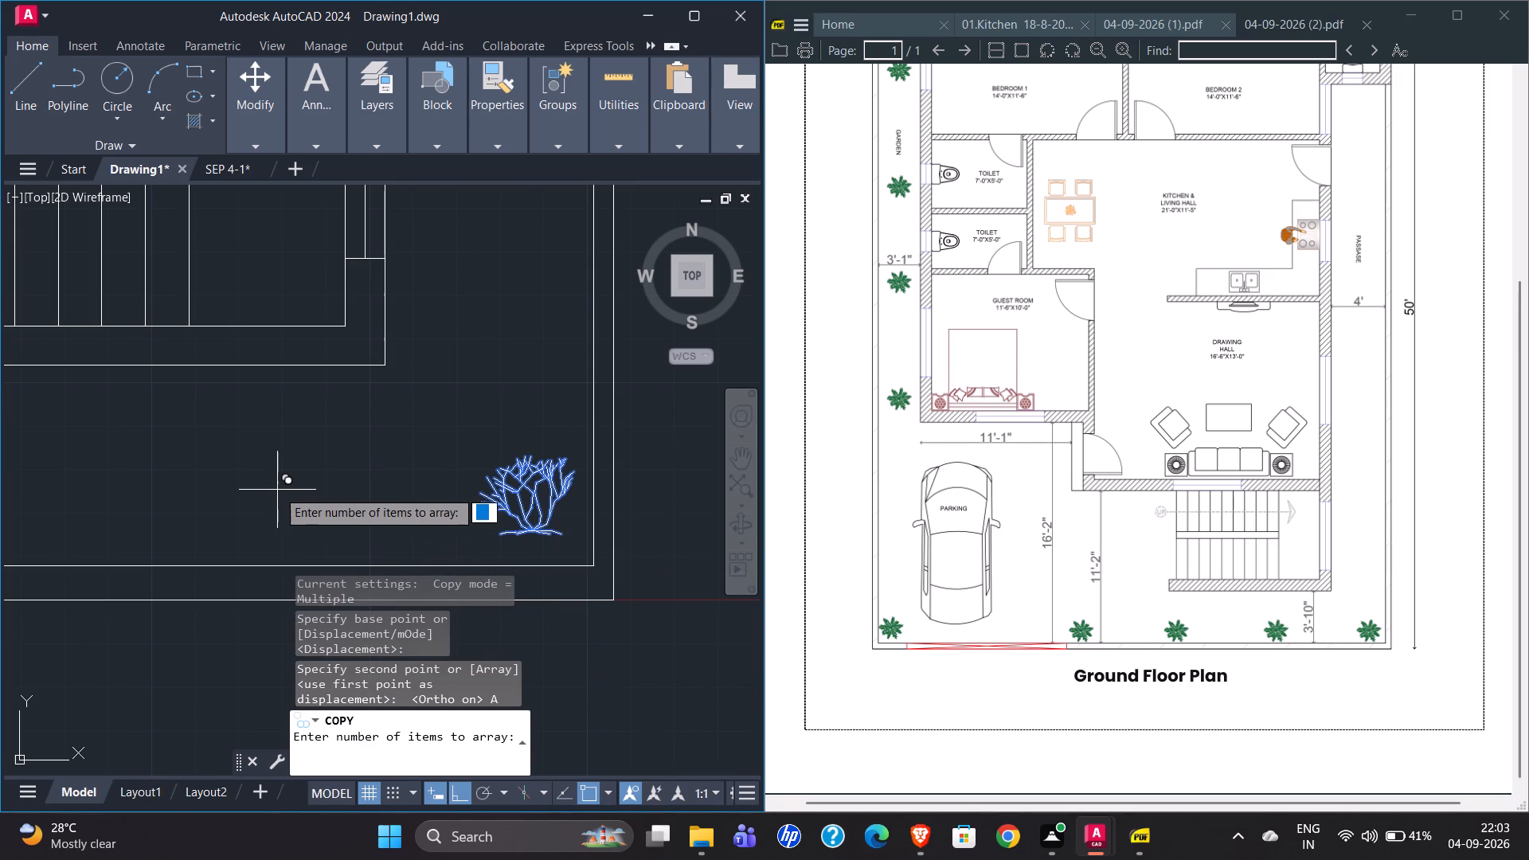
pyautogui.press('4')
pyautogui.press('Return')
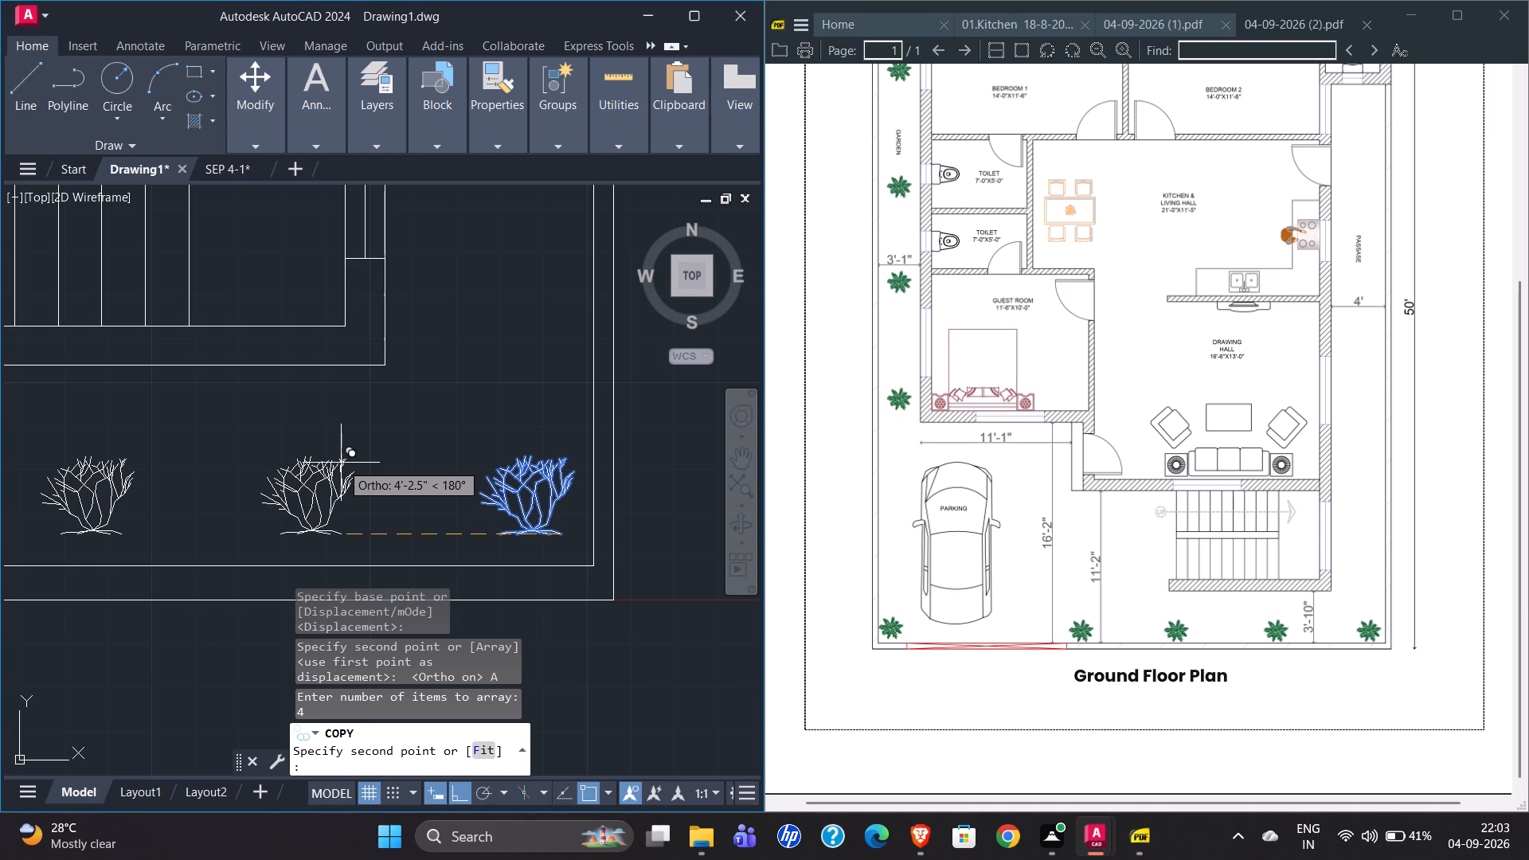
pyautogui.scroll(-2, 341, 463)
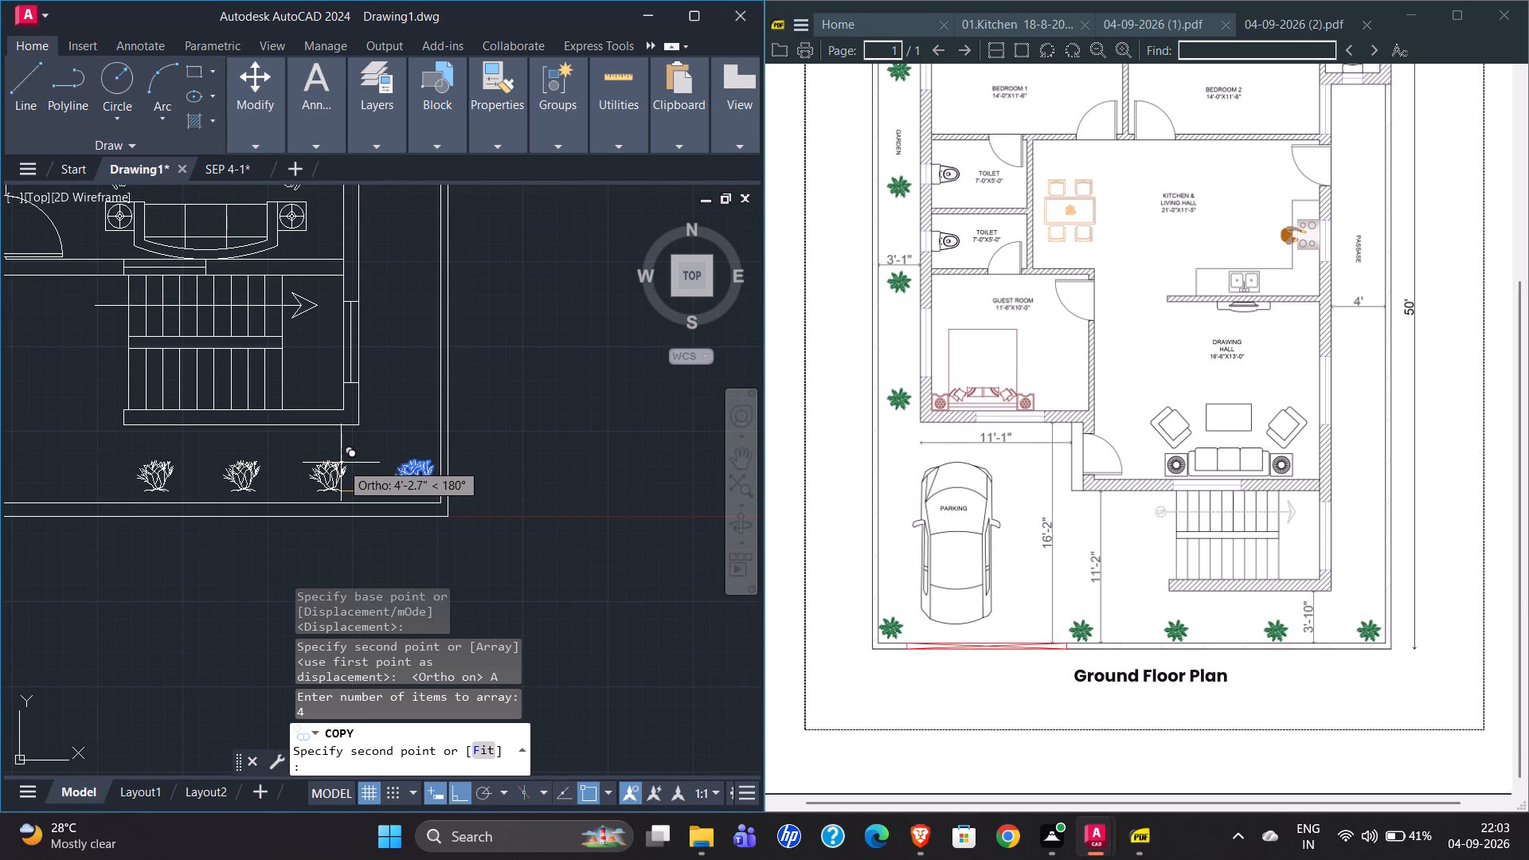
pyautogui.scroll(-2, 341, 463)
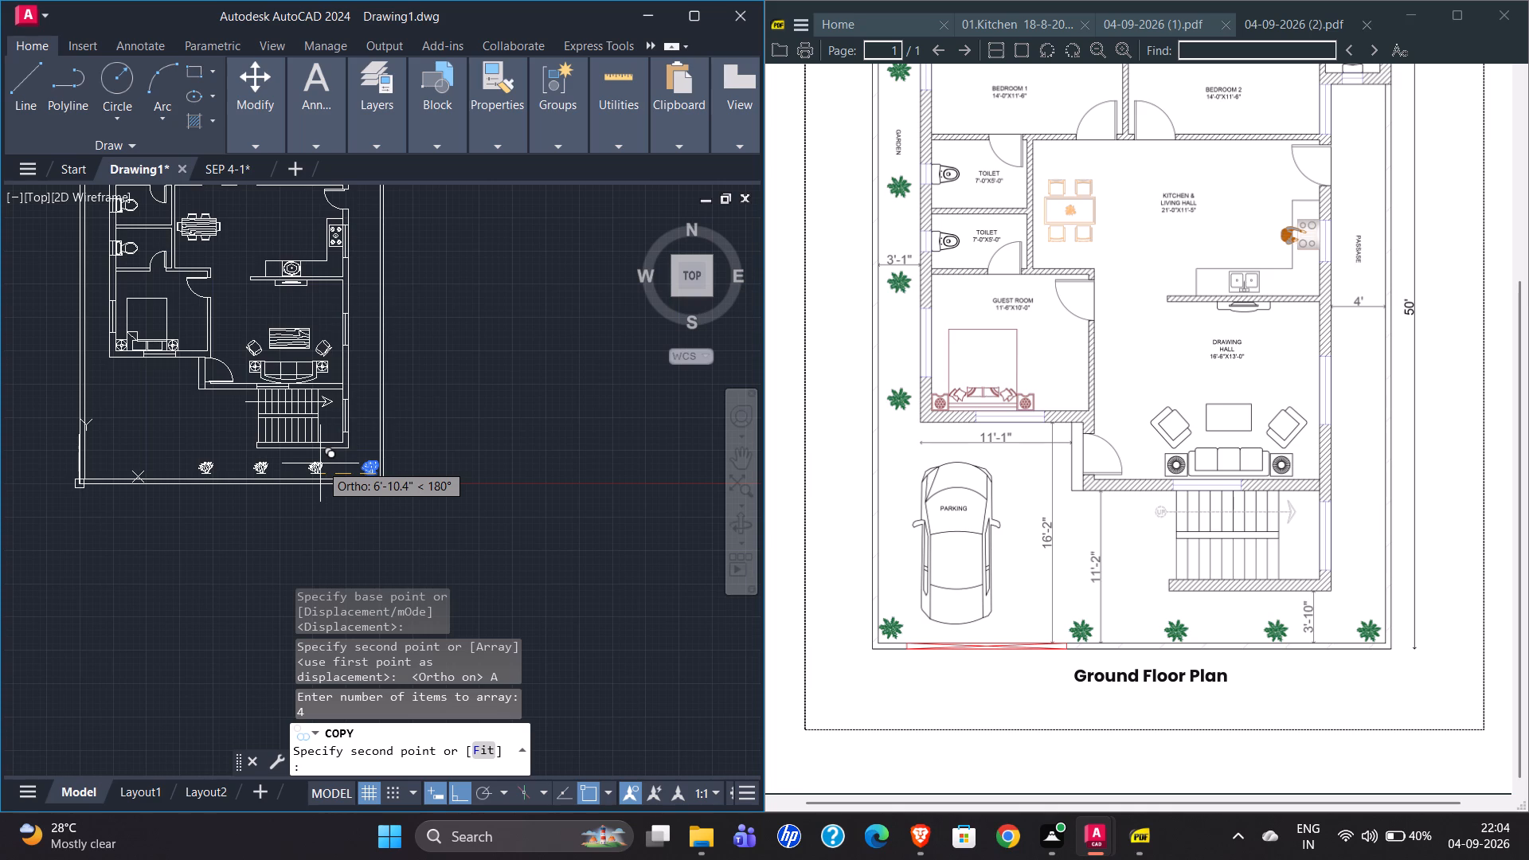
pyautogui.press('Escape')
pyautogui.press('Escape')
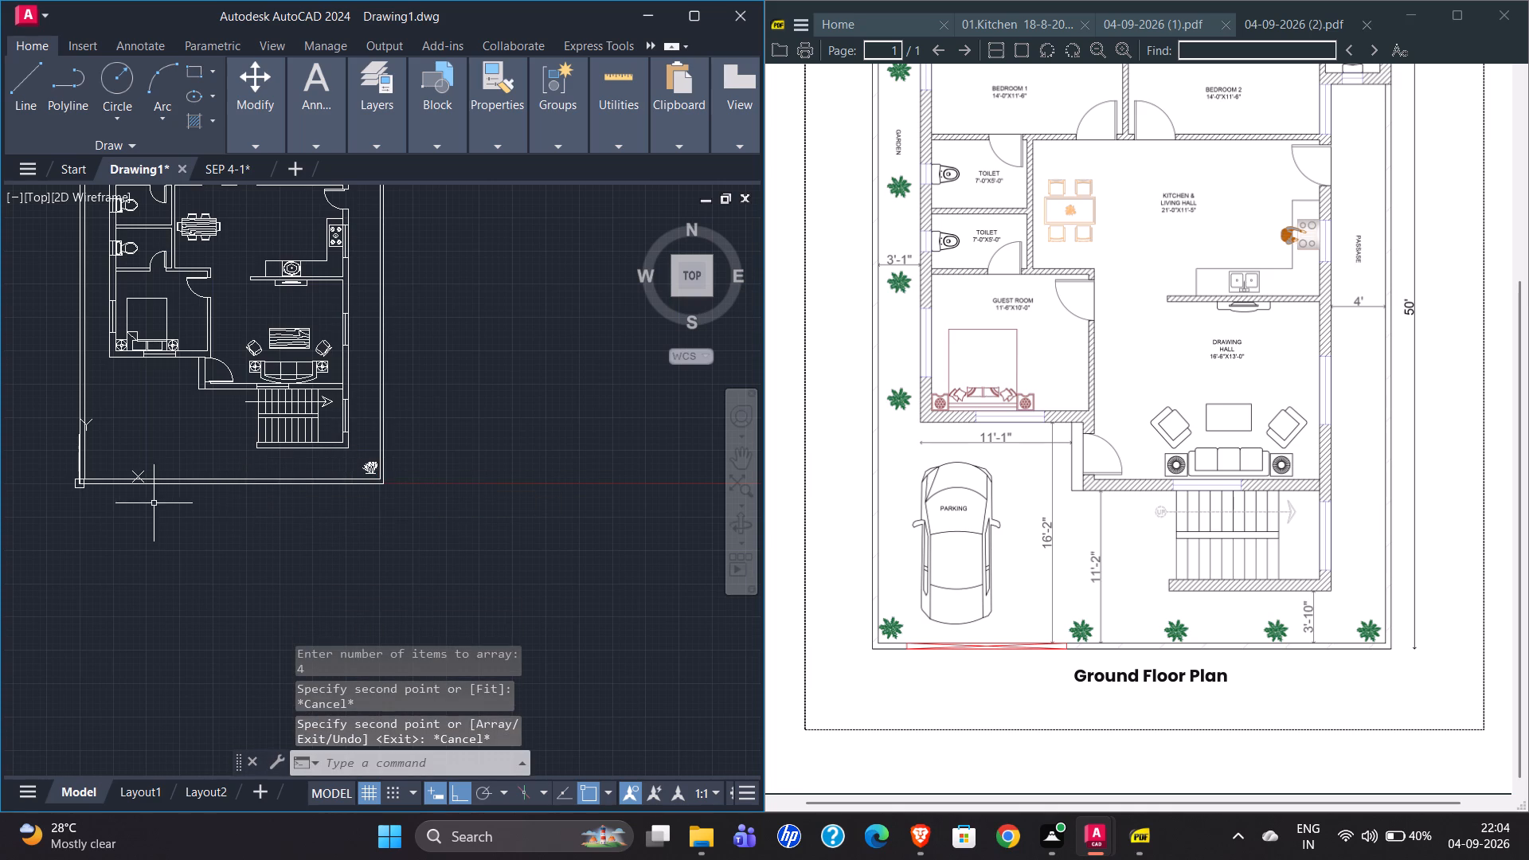
# With Ortho on, copy the south-east corner plant about 34'-7" west to the boundary's south-west corner.
pyautogui.scroll(3, 60, 479)
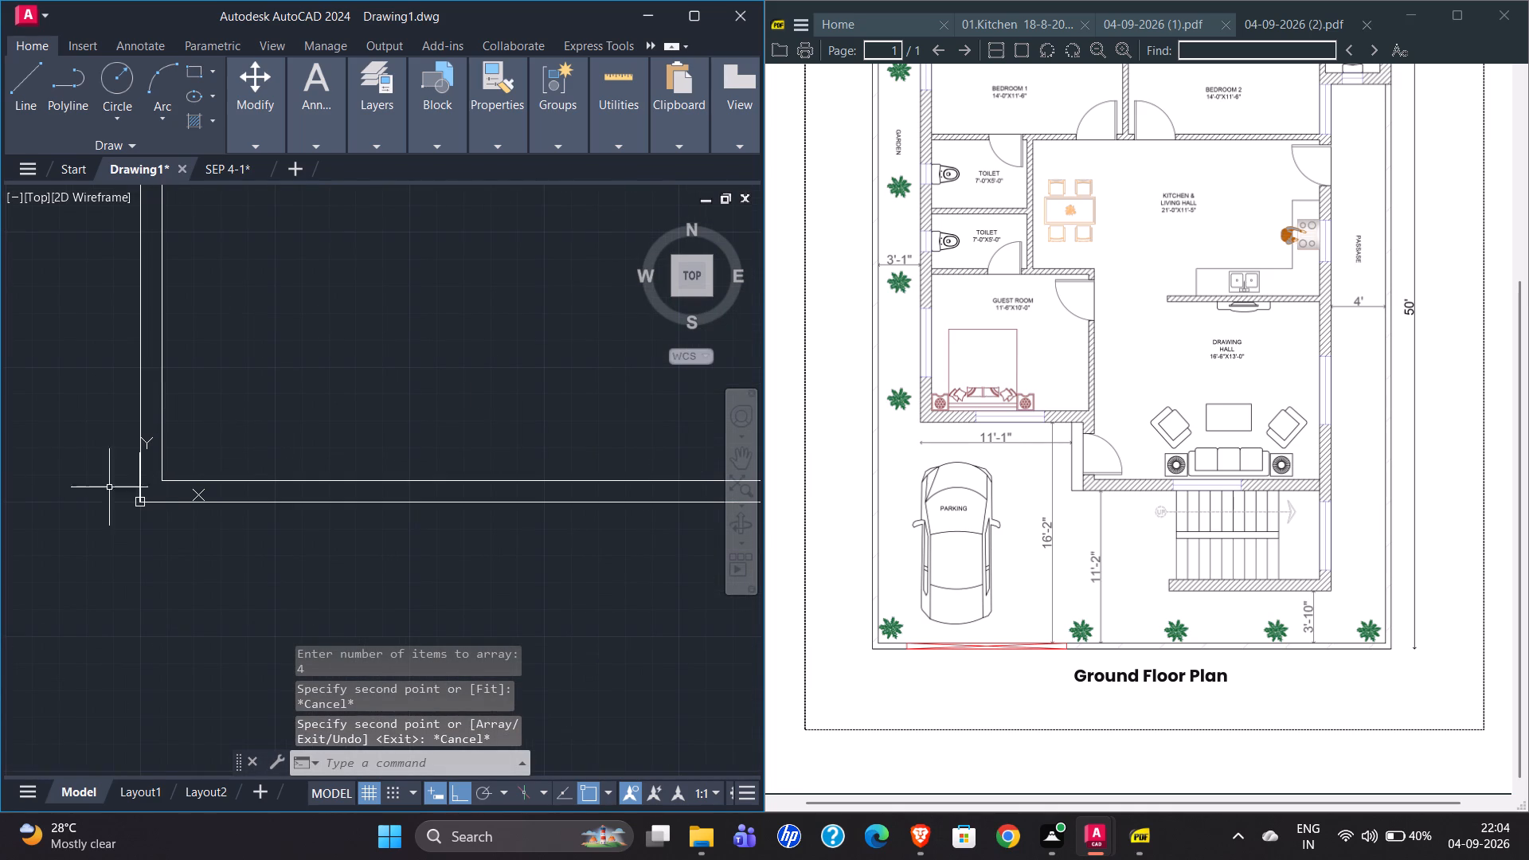
pyautogui.scroll(-3, 110, 499)
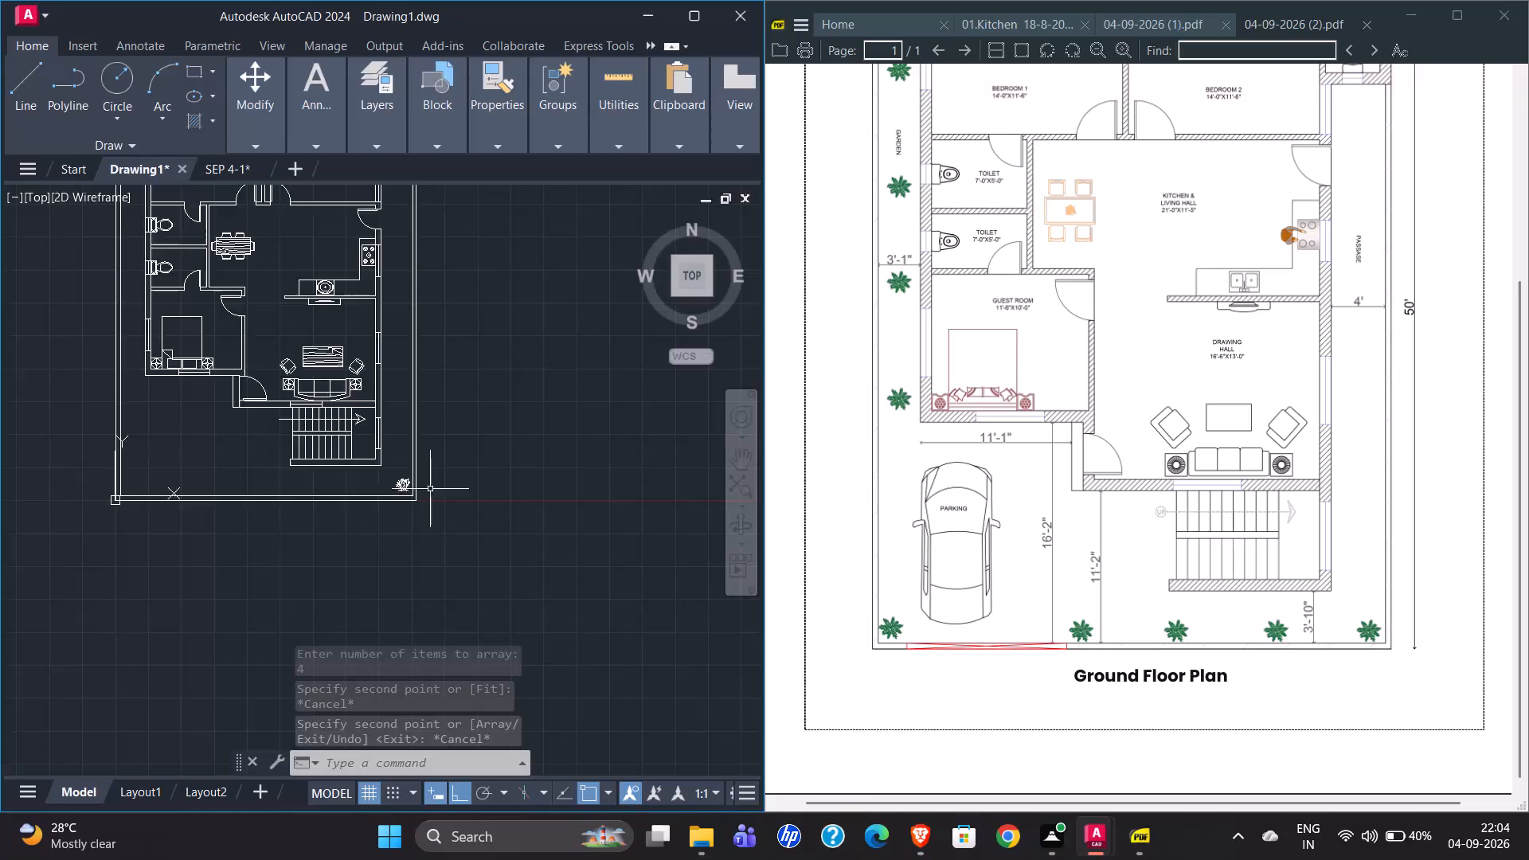
pyautogui.scroll(2, 407, 487)
pyautogui.click(402, 494)
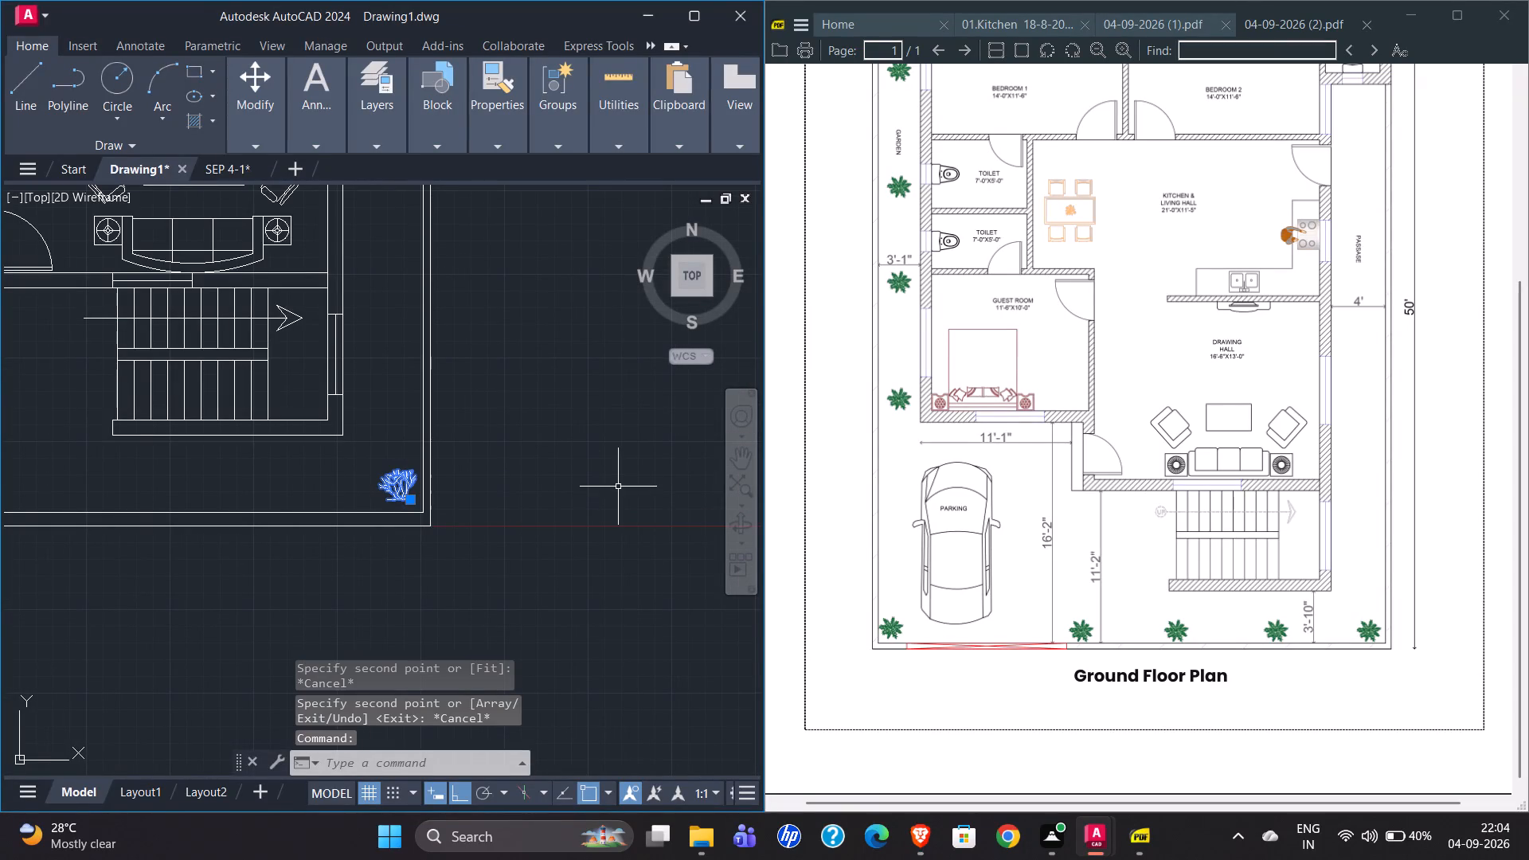
pyautogui.write('CO')
pyautogui.press('Return')
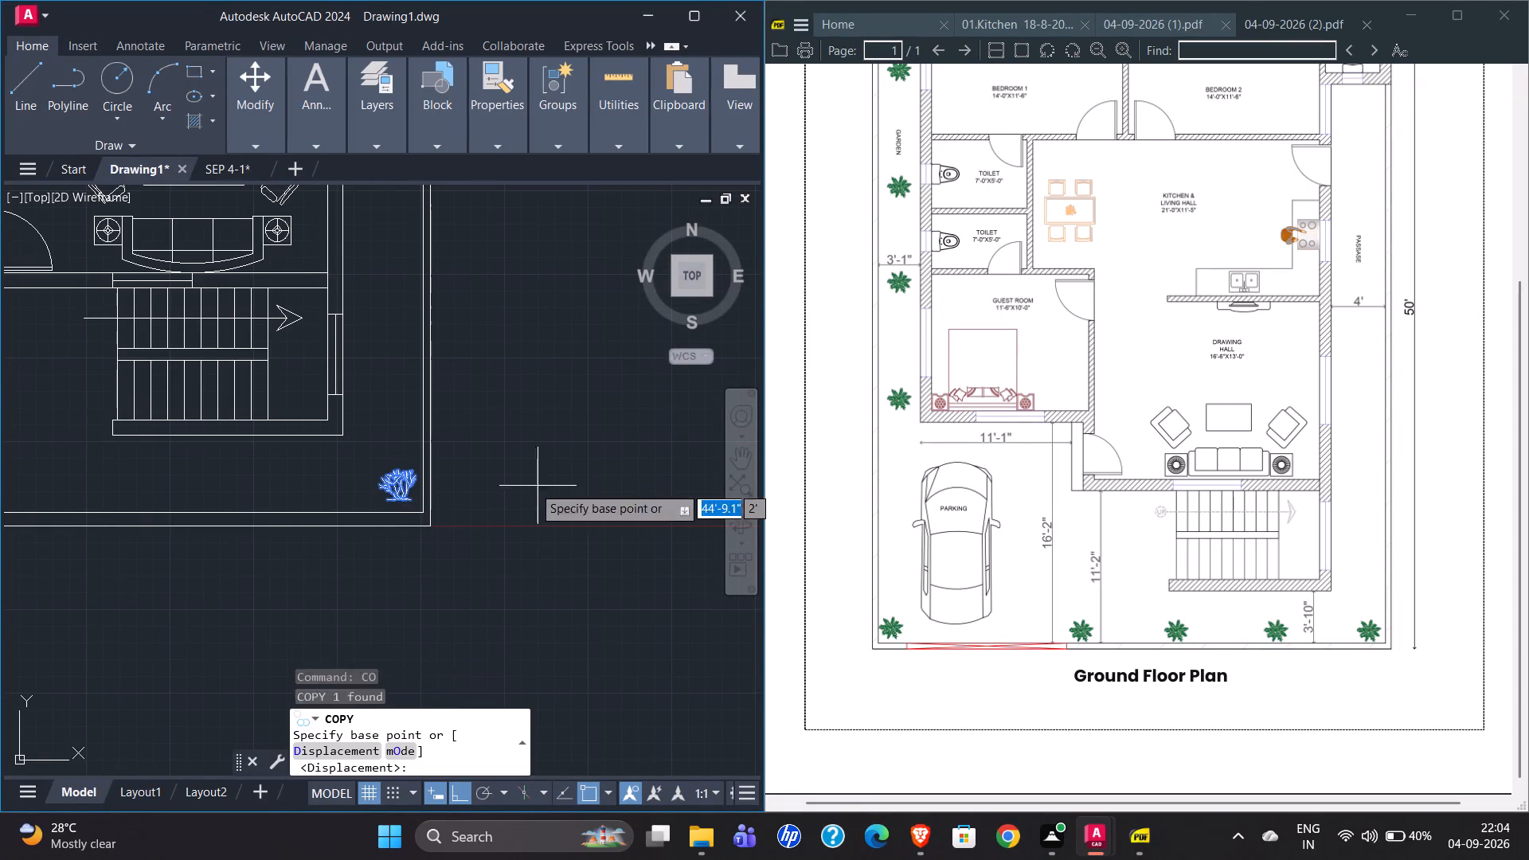
pyautogui.scroll(3, 400, 504)
pyautogui.click(349, 496)
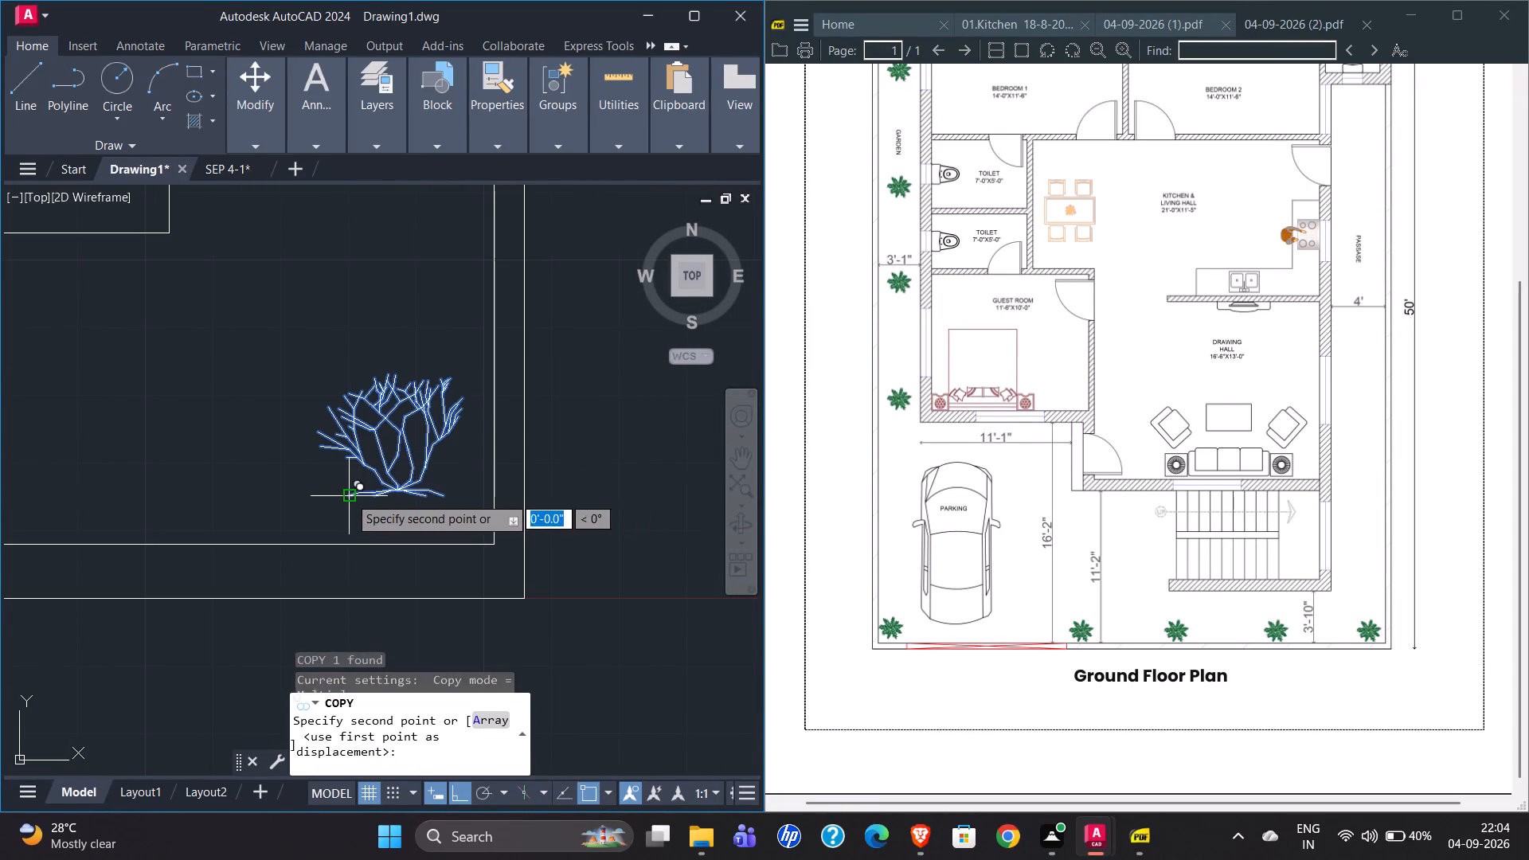
pyautogui.scroll(-4, 522, 475)
pyautogui.scroll(2, 53, 463)
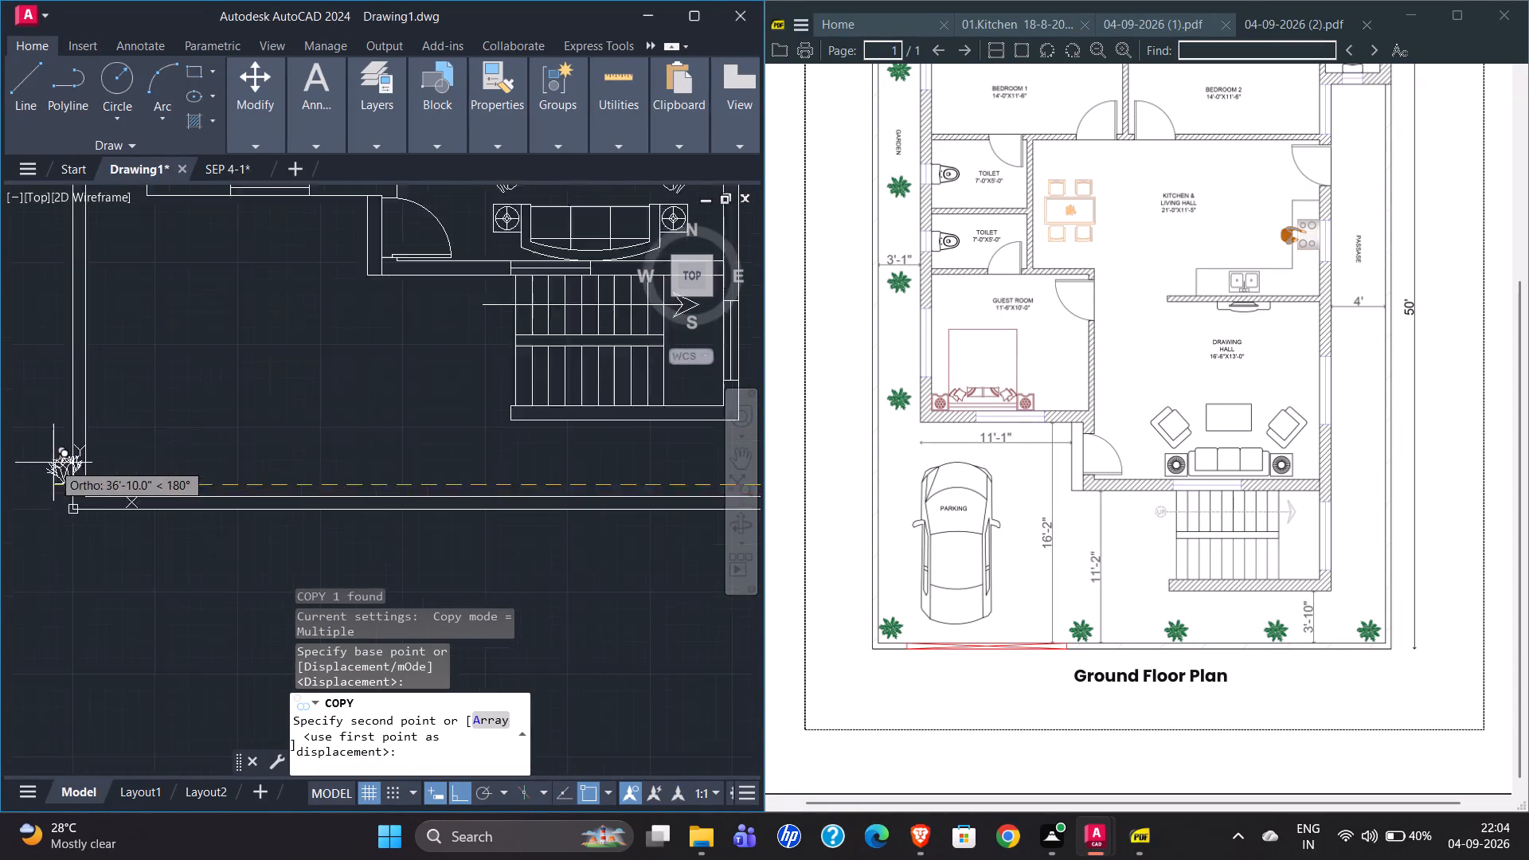
pyautogui.scroll(2, 53, 463)
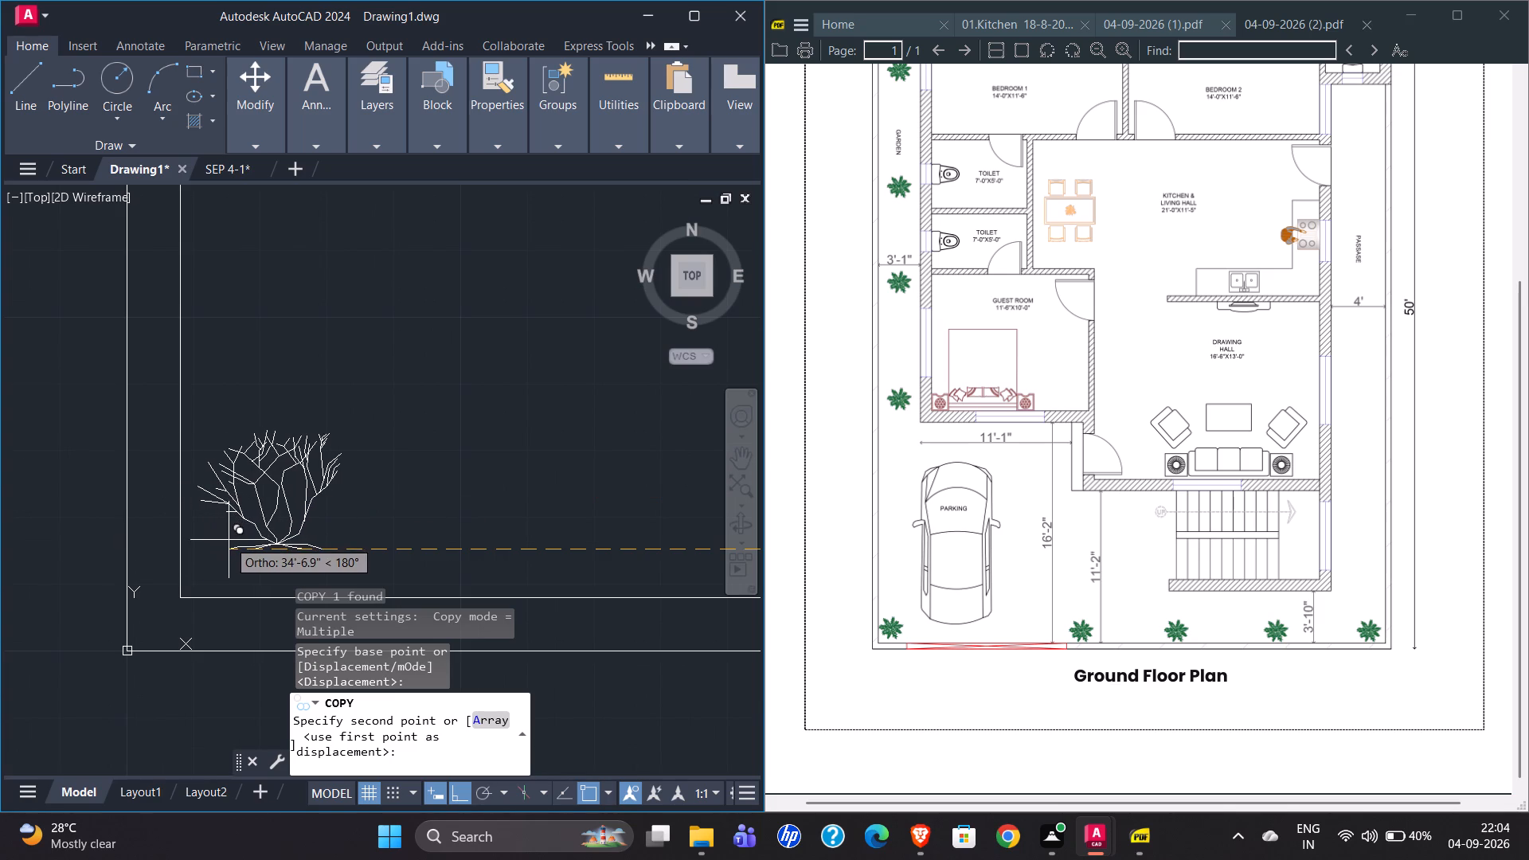
pyautogui.click(232, 540)
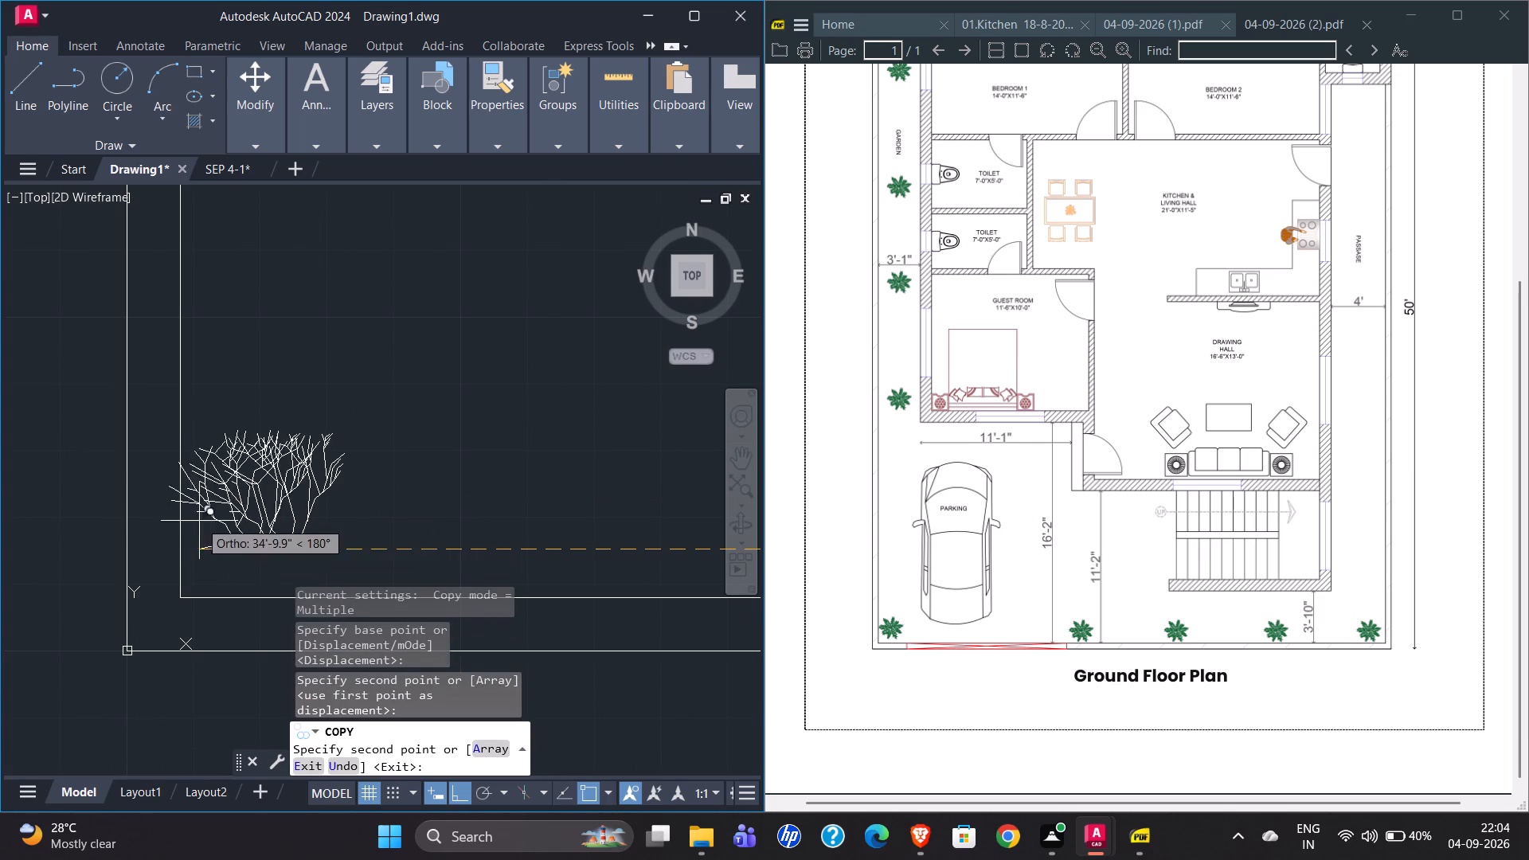
# End the plant copying and draw a short line across the south boundary wall, aligned with the guest room's outer west wall face.
pyautogui.scroll(-3, 135, 510)
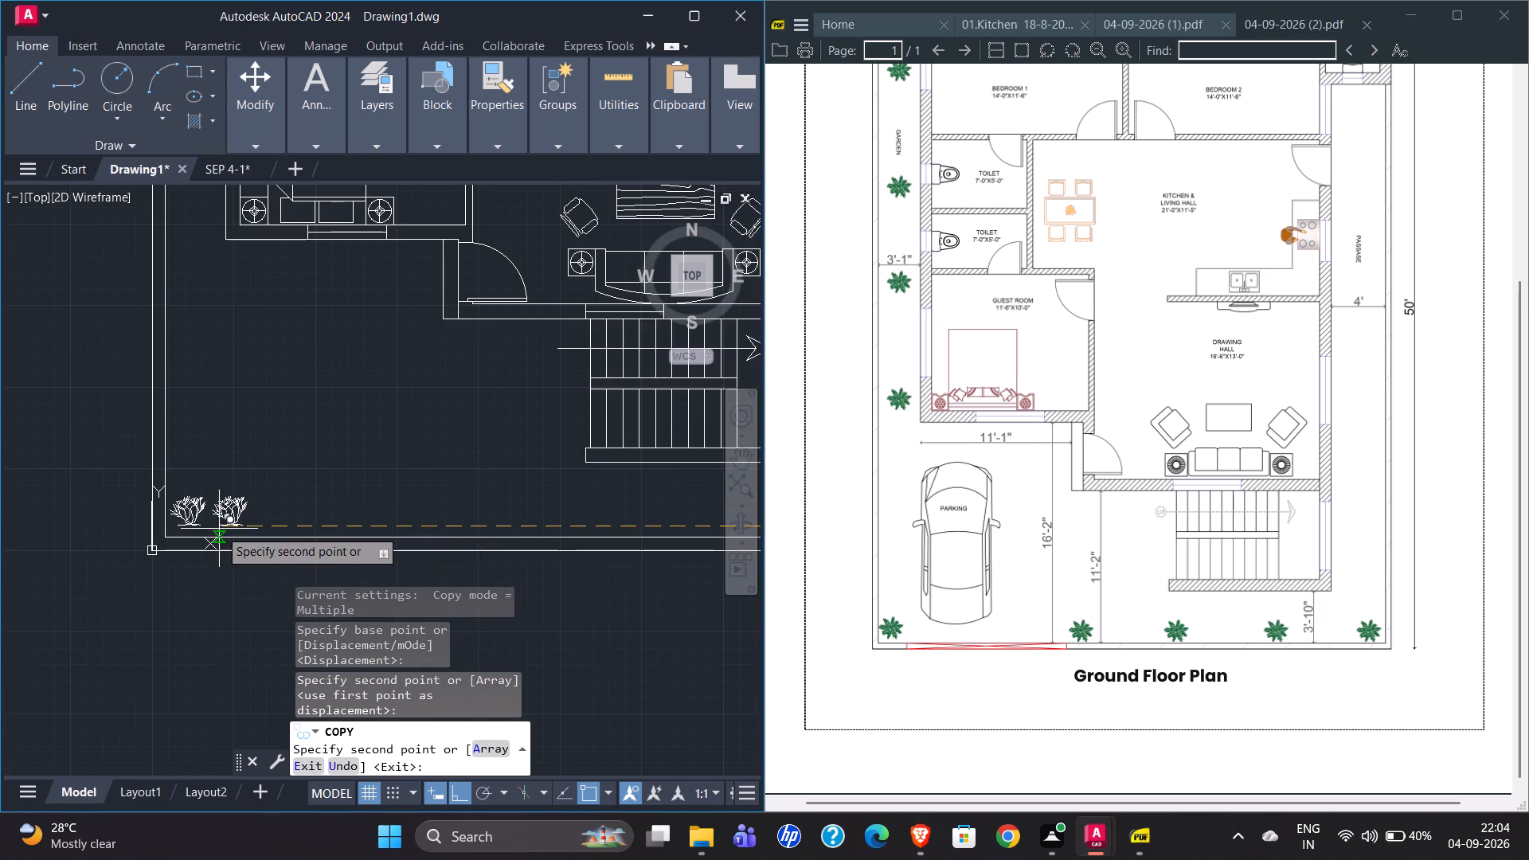
pyautogui.press('Escape')
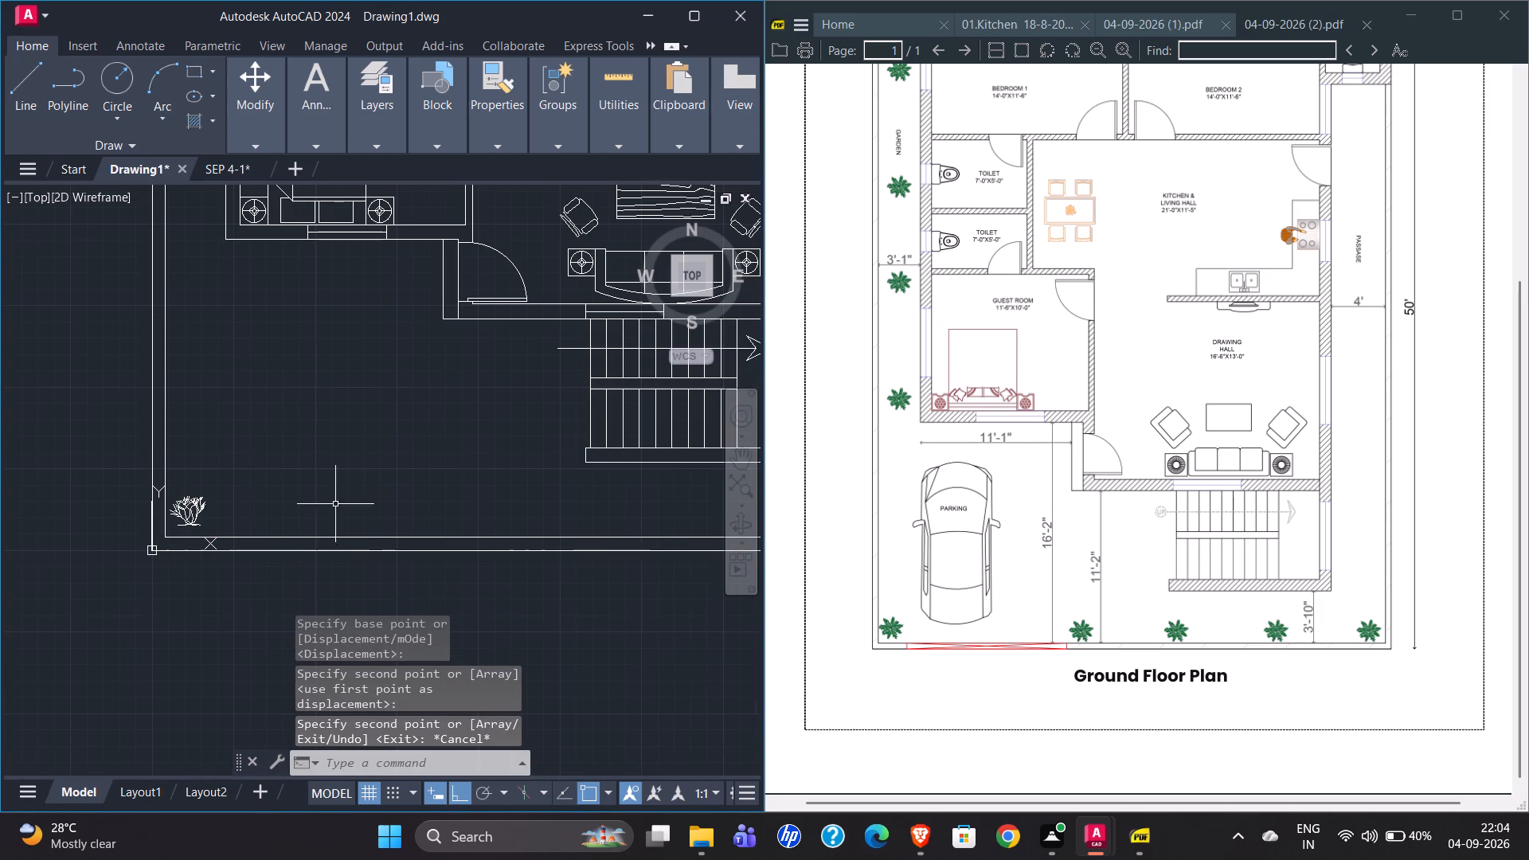
pyautogui.click(33, 90)
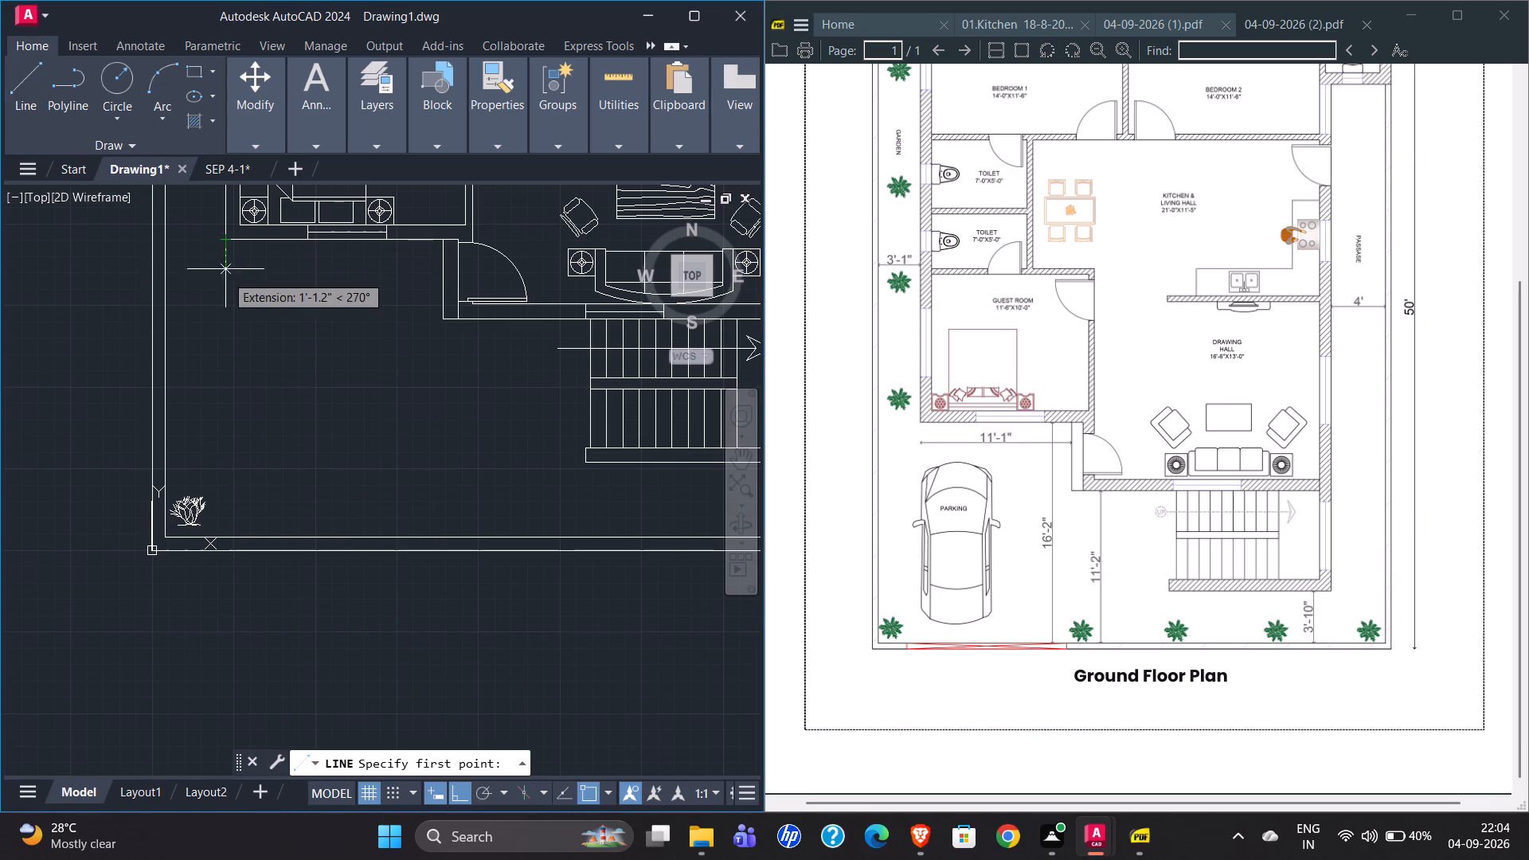
pyautogui.click(225, 539)
pyautogui.click(225, 553)
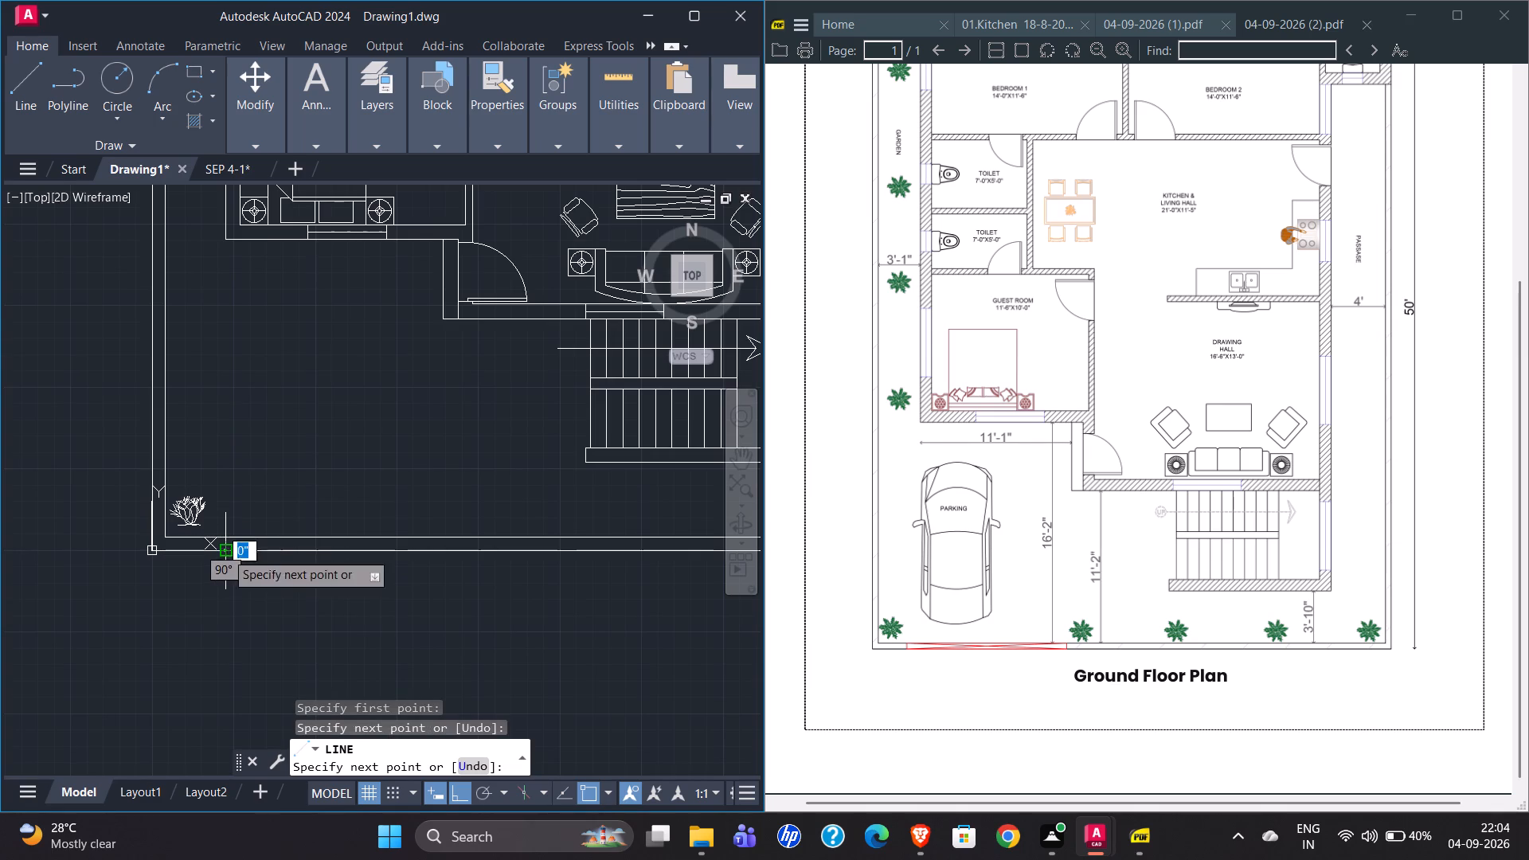
pyautogui.scroll(4, 251, 572)
pyautogui.press('Escape')
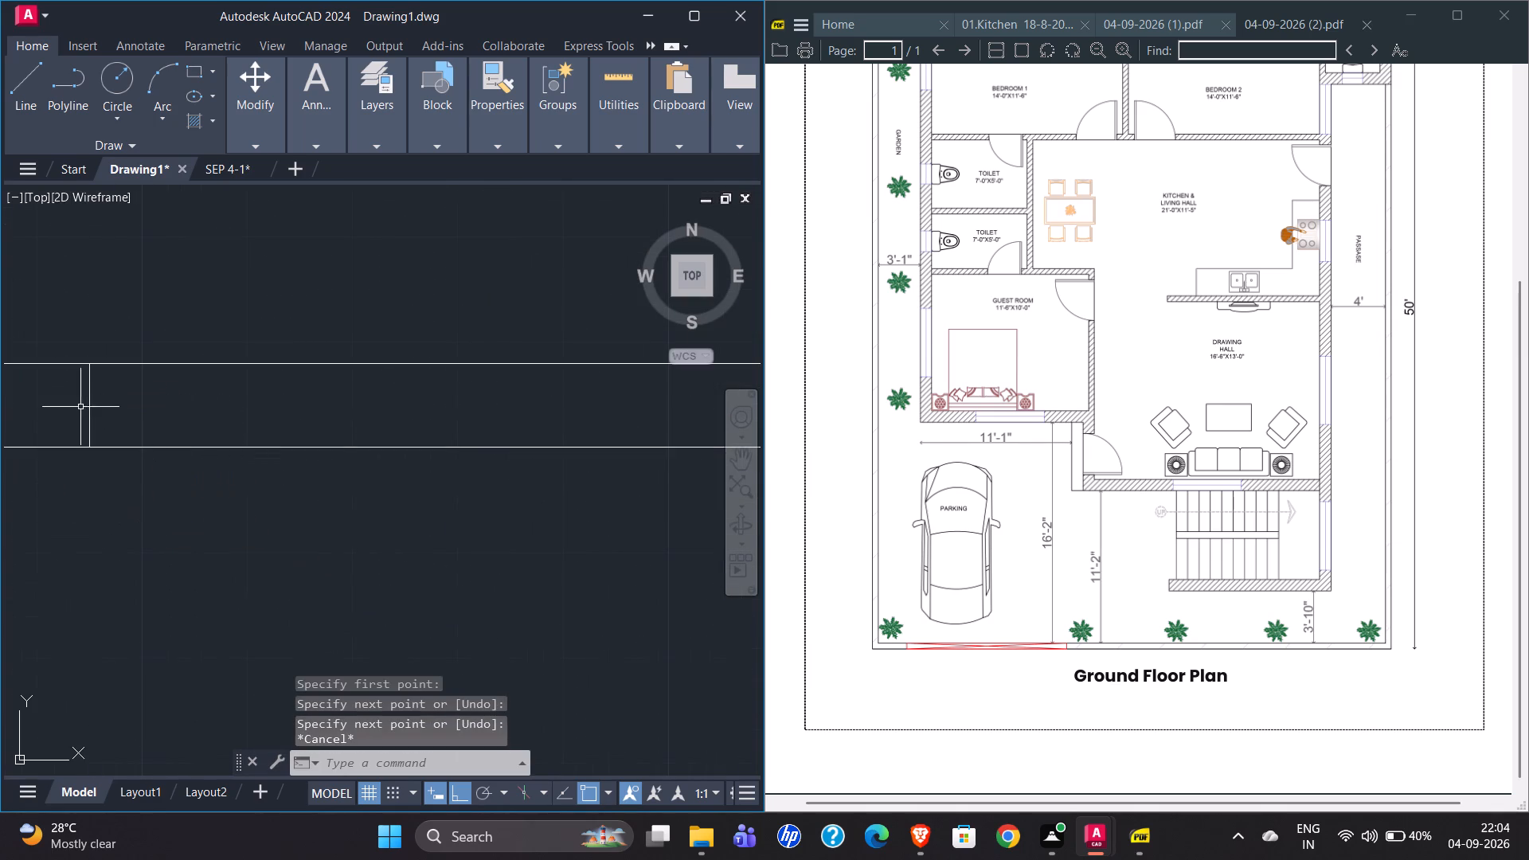
# Offset the short line across the south boundary wall 11'-1" to the east to mark the gate's other end.
pyautogui.click(88, 396)
pyautogui.scroll(-3, 40, 461)
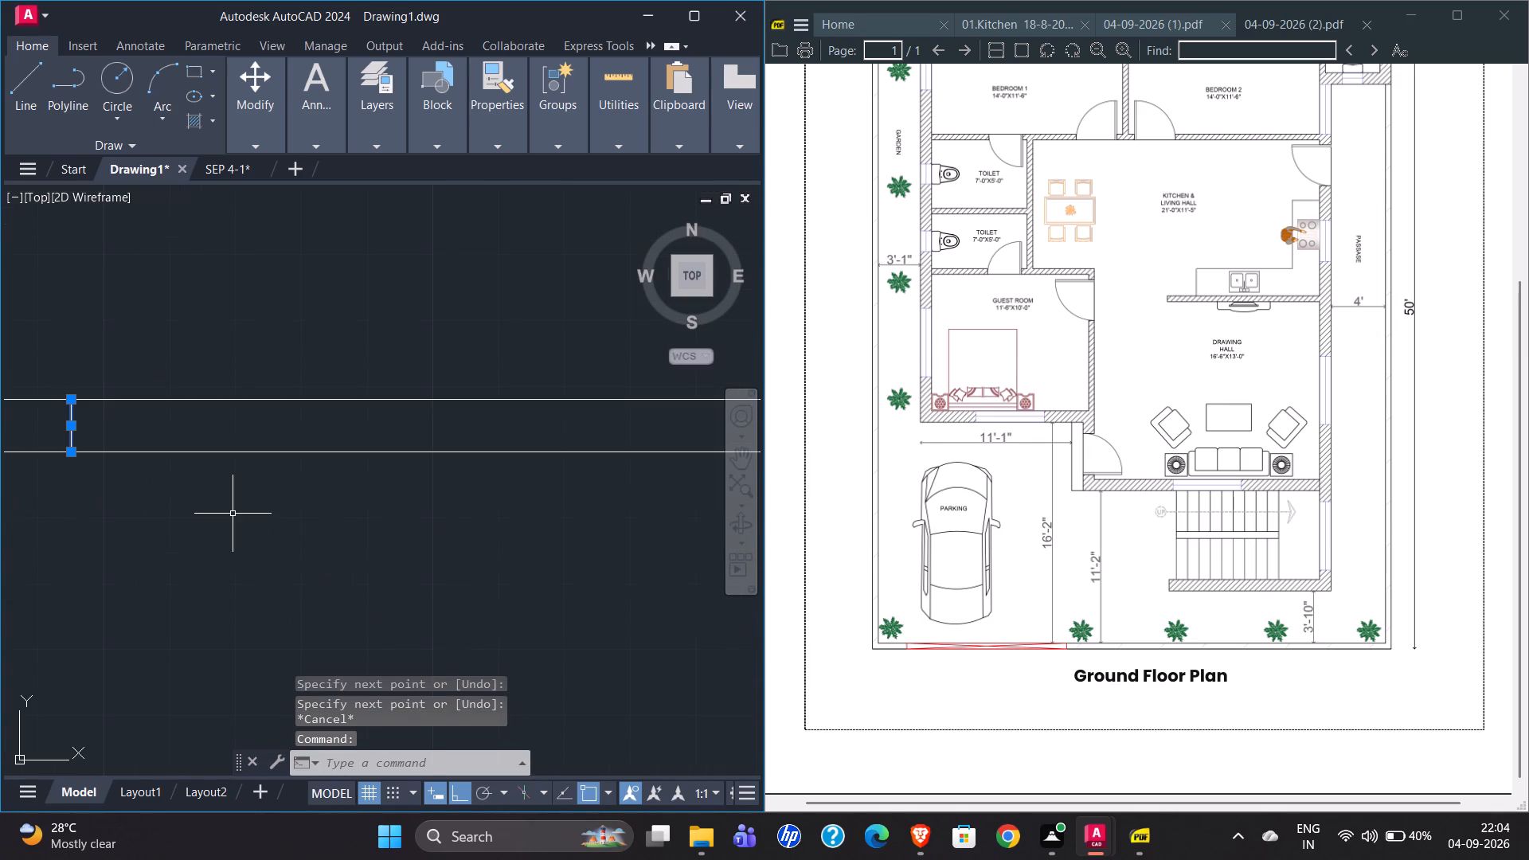
pyautogui.press('o')
pyautogui.press('Return')
pyautogui.scroll(-3, 89, 530)
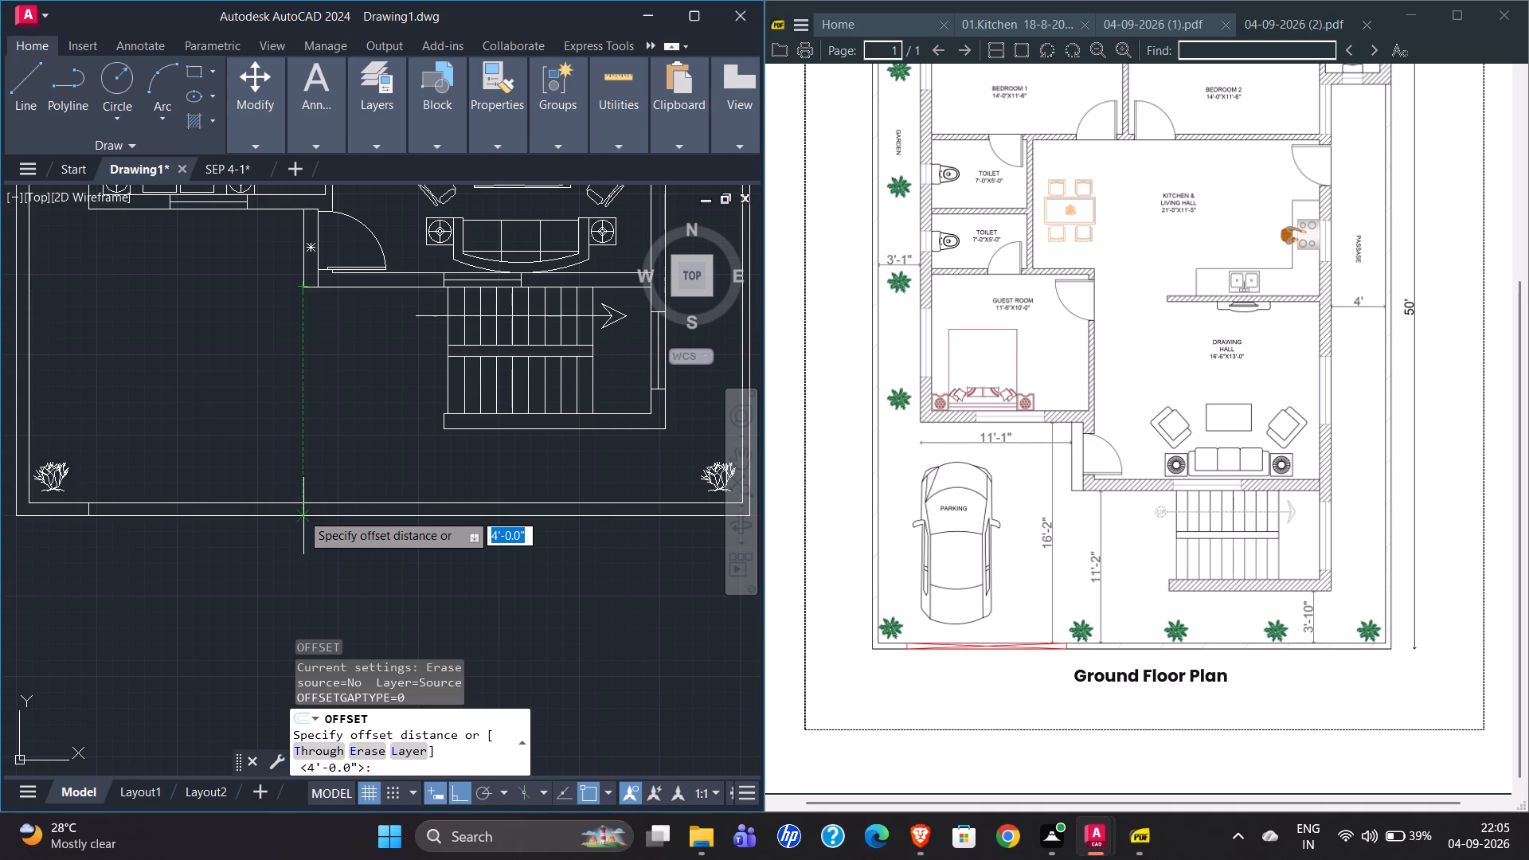
pyautogui.write('11\'1"')
pyautogui.press('Return')
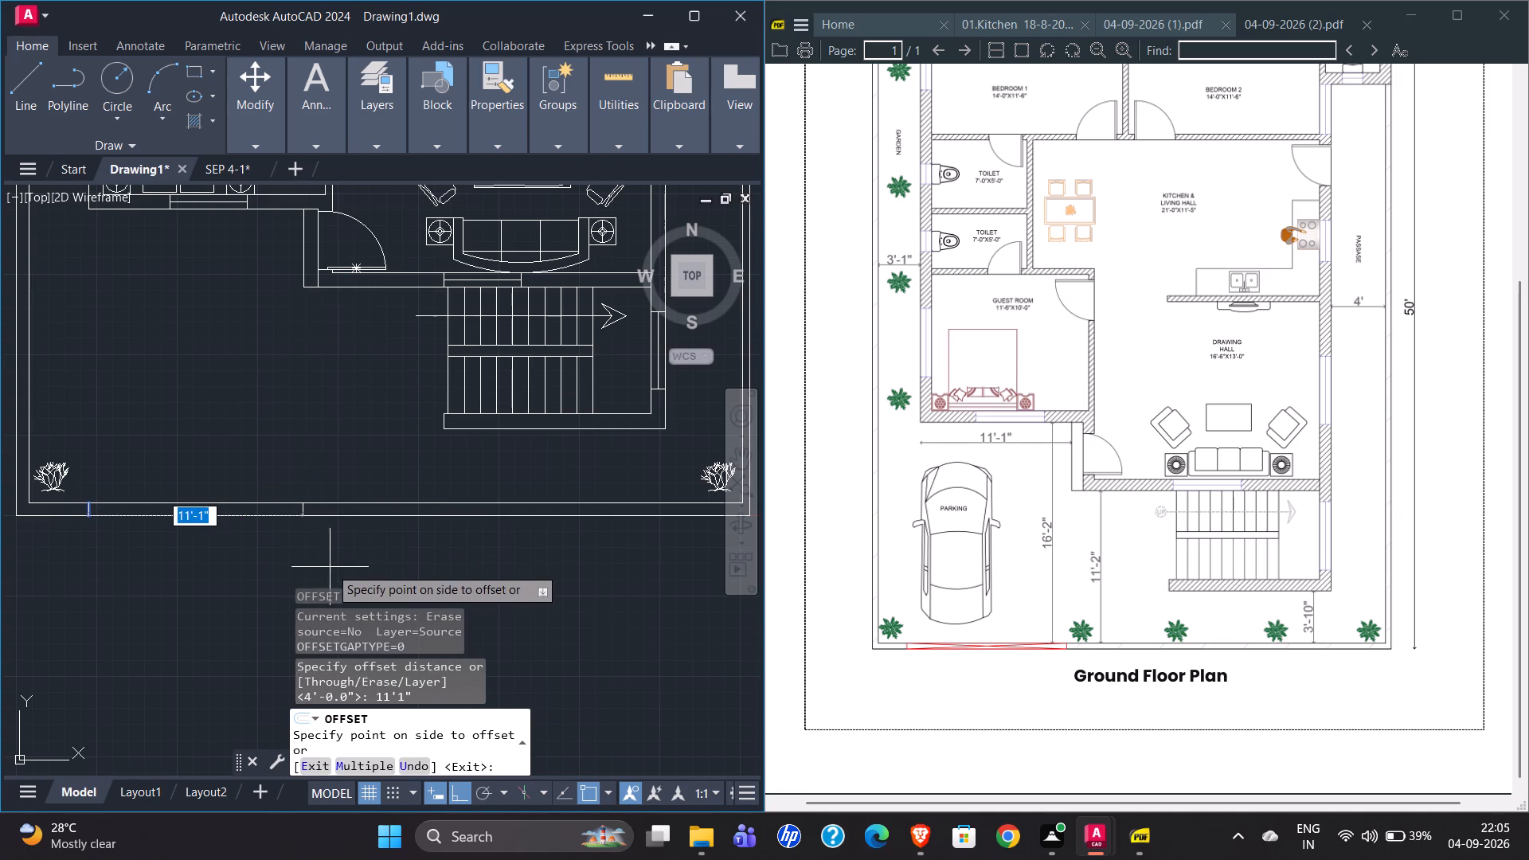
pyautogui.press('Escape')
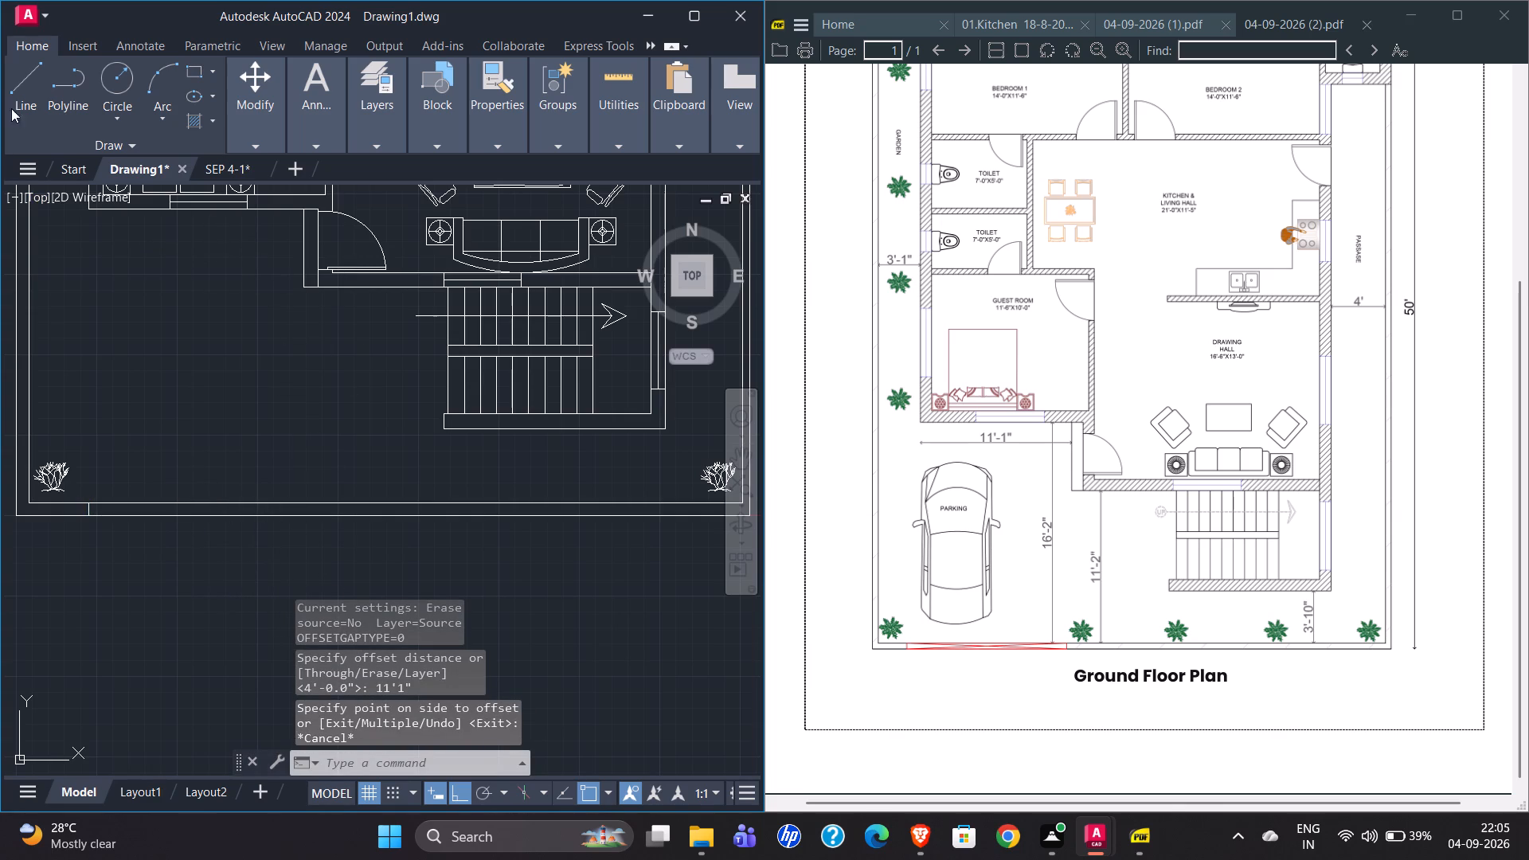
pyautogui.click(88, 507)
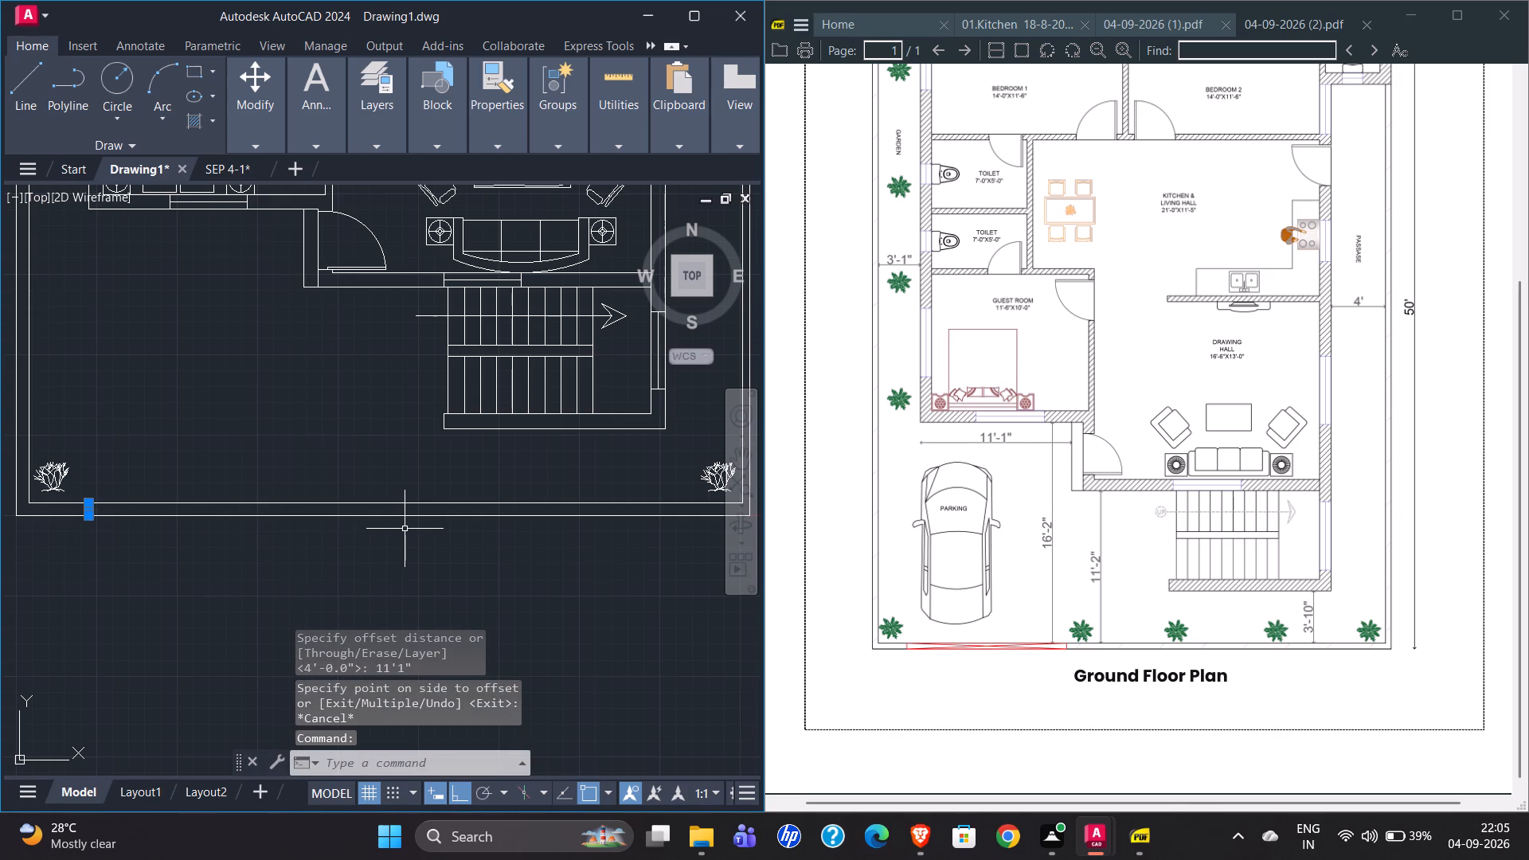
pyautogui.press('o')
pyautogui.press('Return')
pyautogui.press('Return')
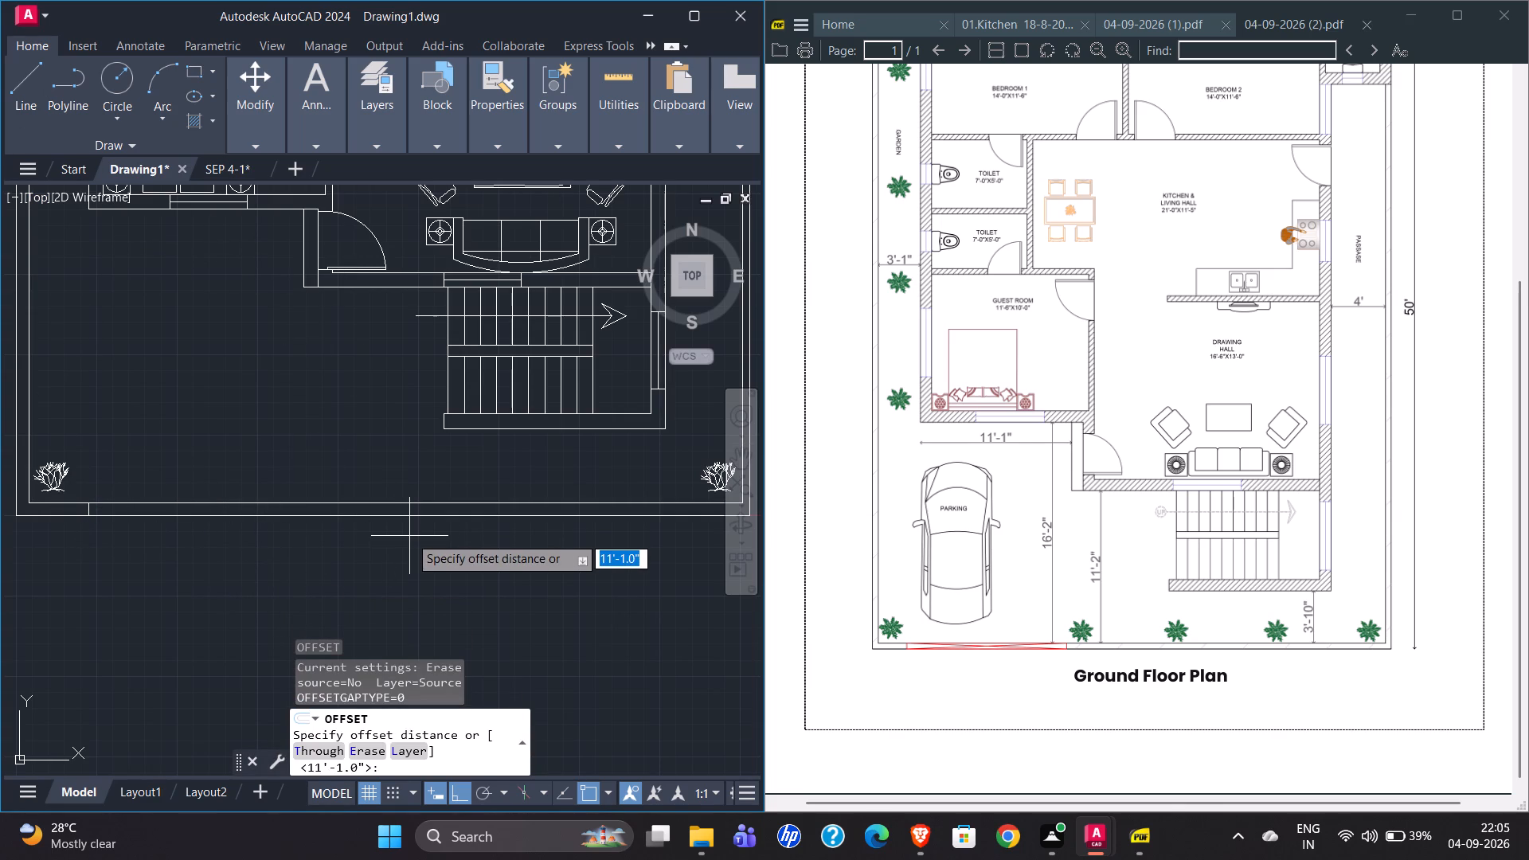
pyautogui.click(437, 550)
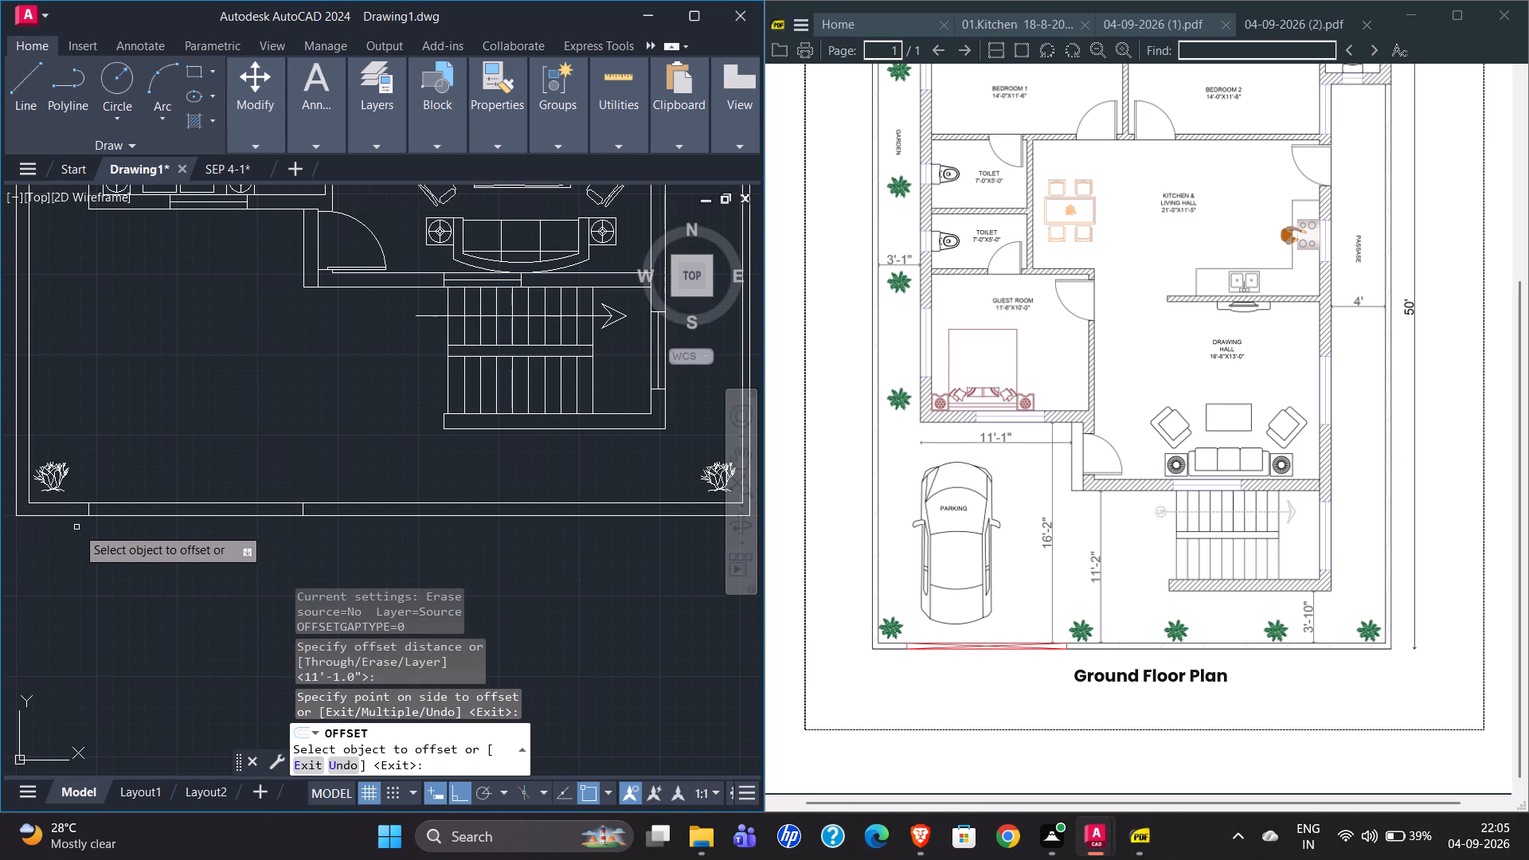
pyautogui.press('Escape')
# Draw two crossing diagonal lines between opposite corners of the gate opening in the south boundary wall.
pyautogui.click(14, 96)
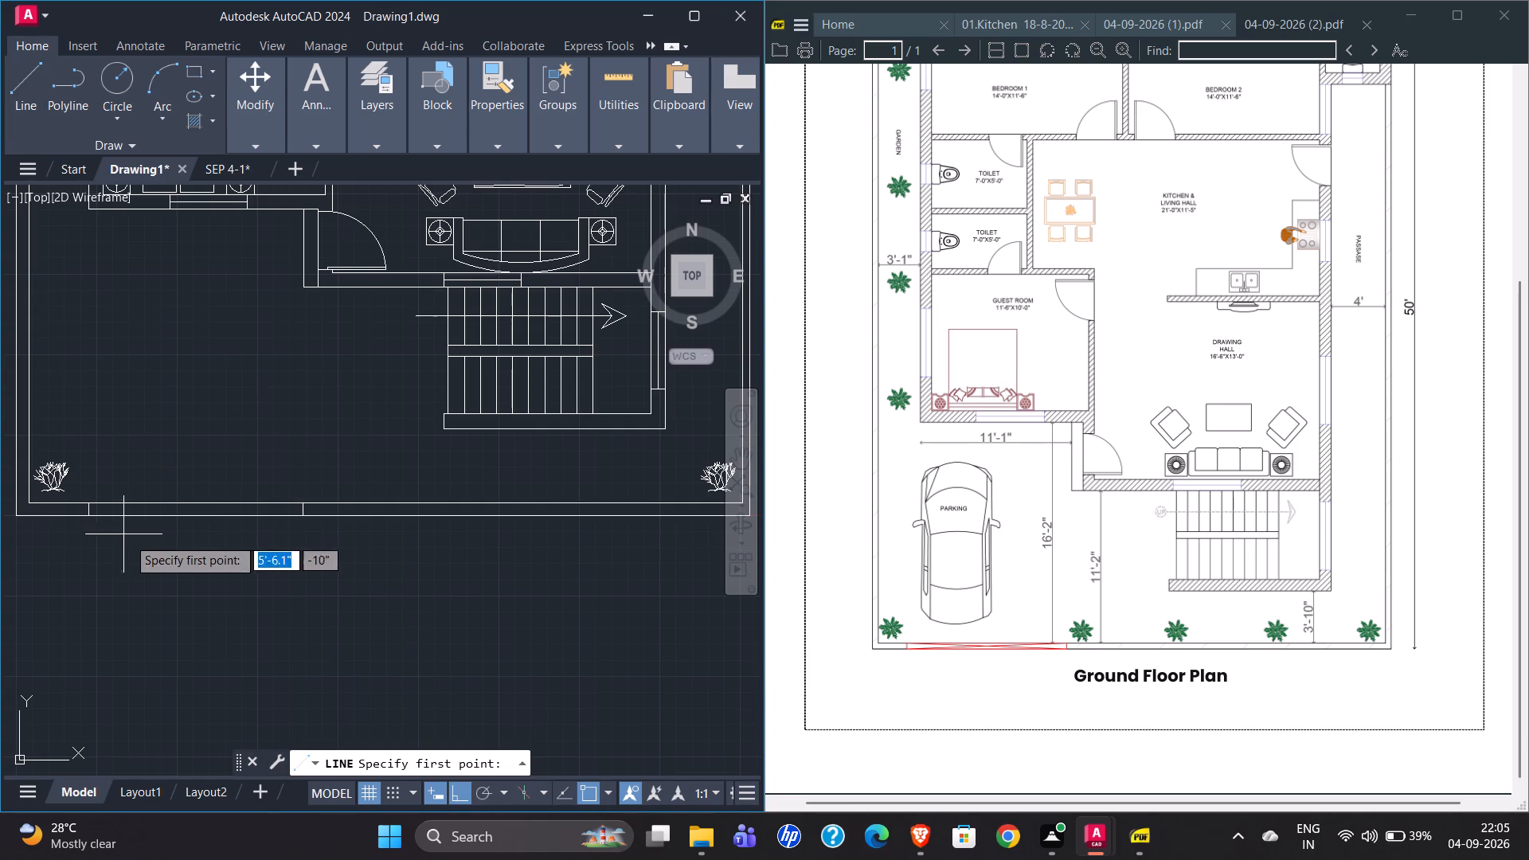
pyautogui.scroll(1, 105, 528)
pyautogui.click(79, 491)
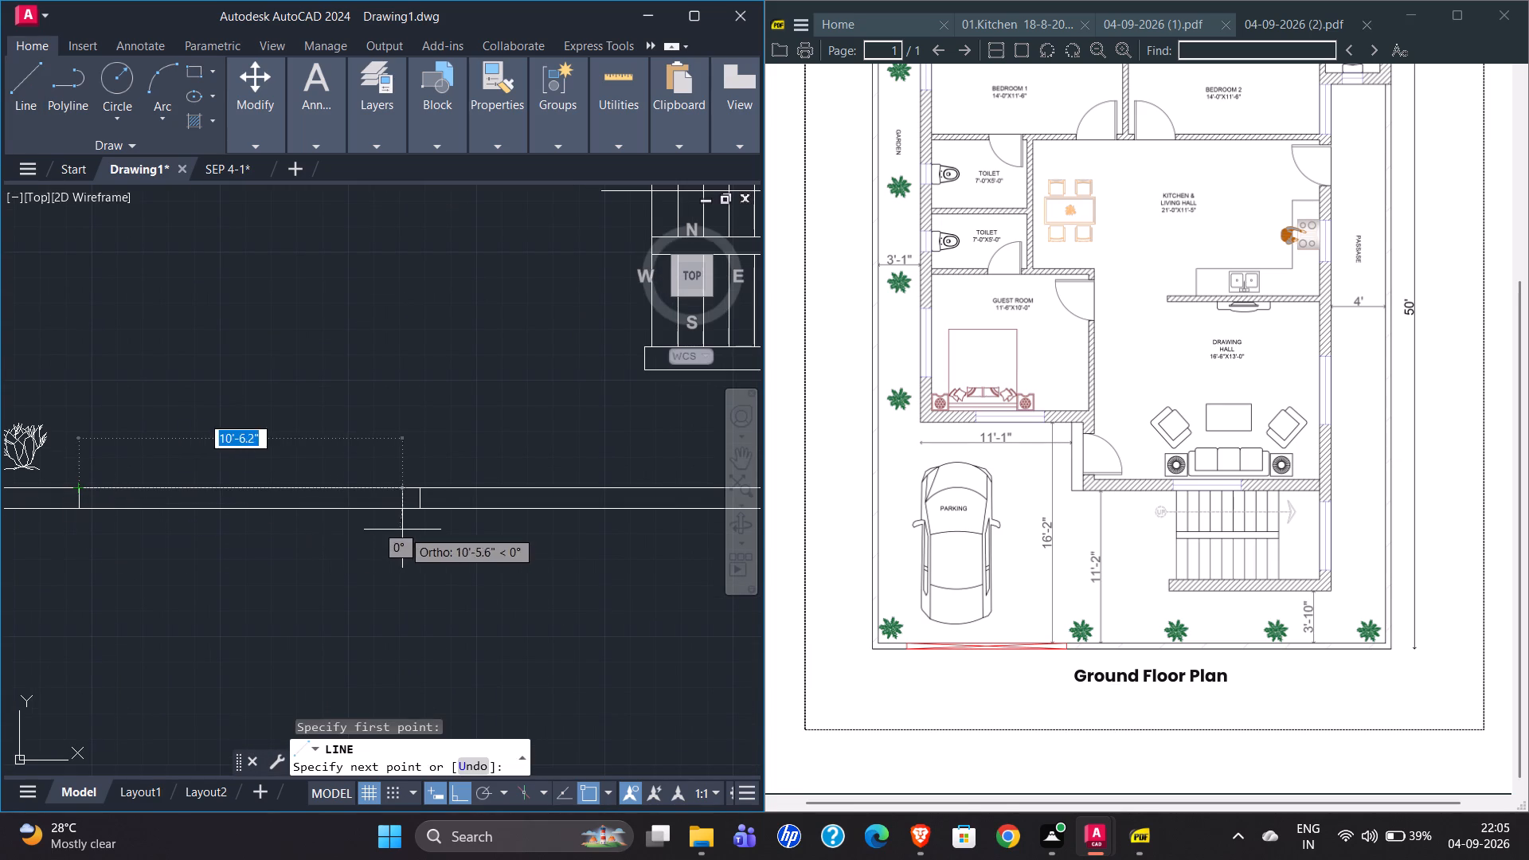
pyautogui.click(419, 509)
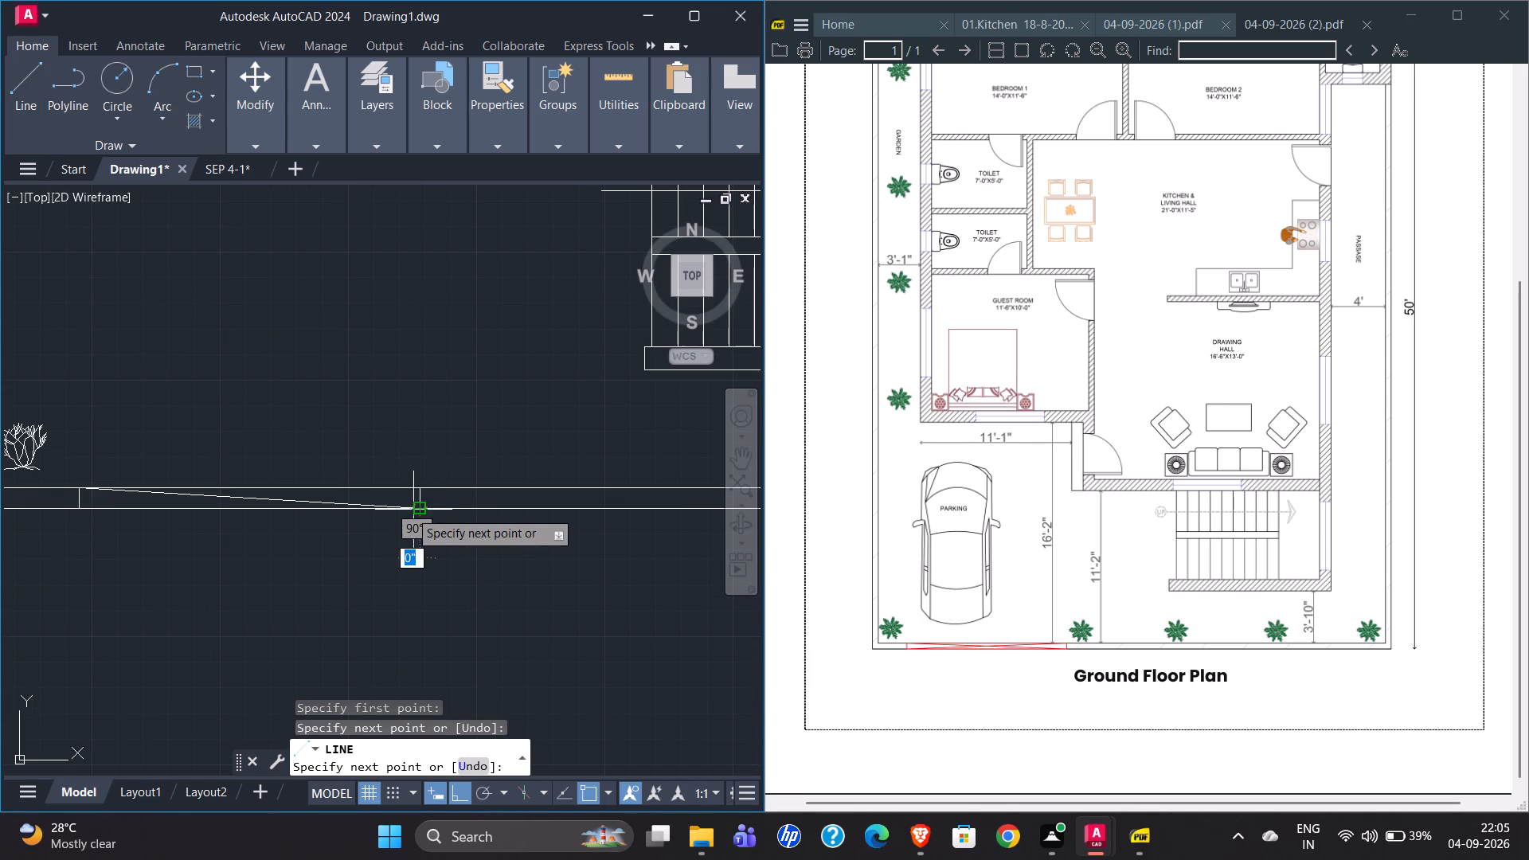
pyautogui.press('Escape')
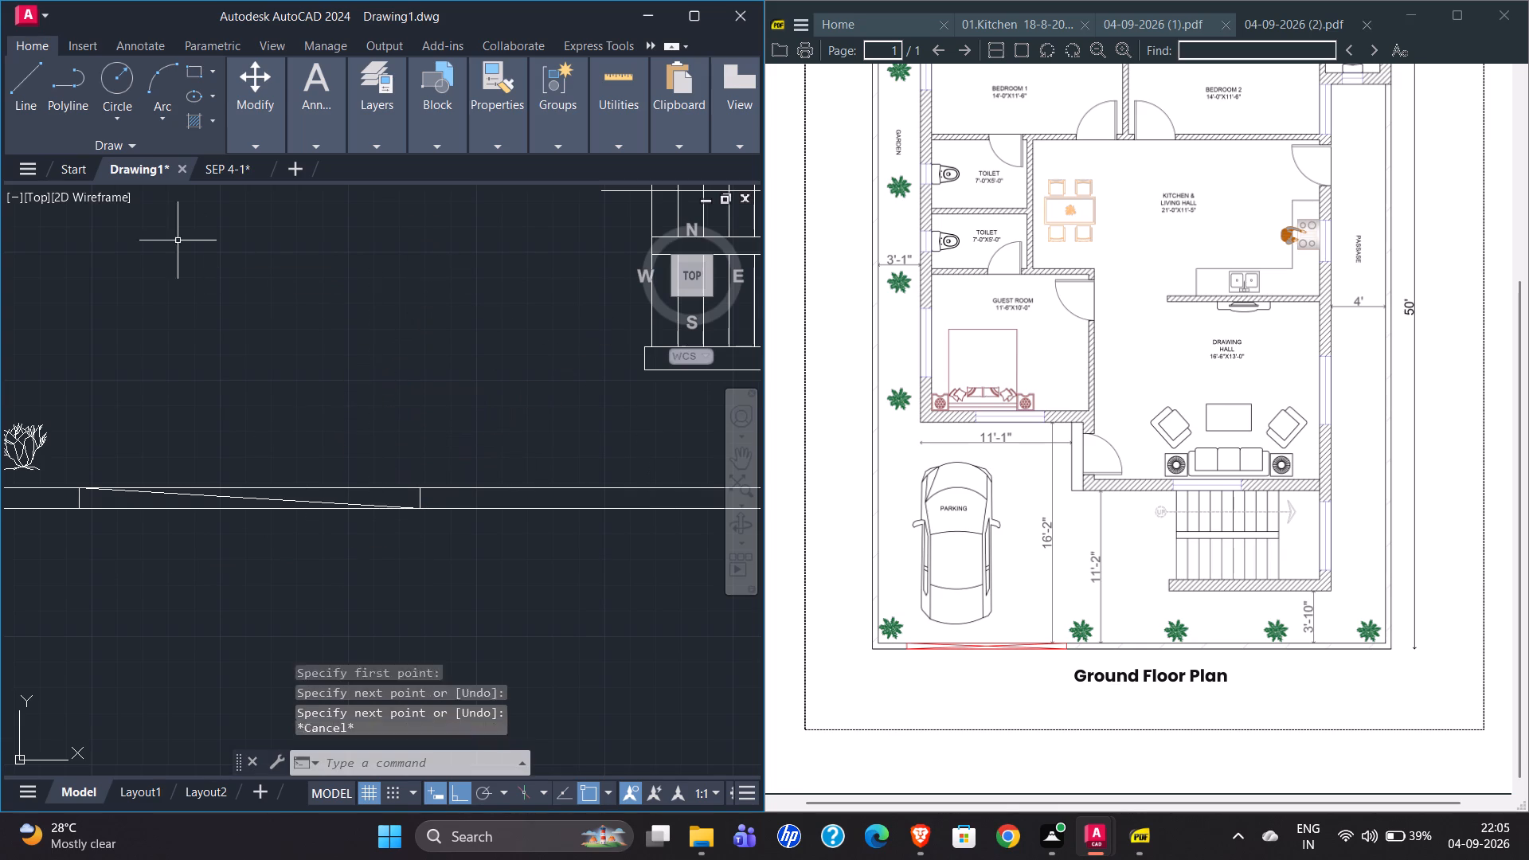
pyautogui.click(31, 85)
pyautogui.click(81, 510)
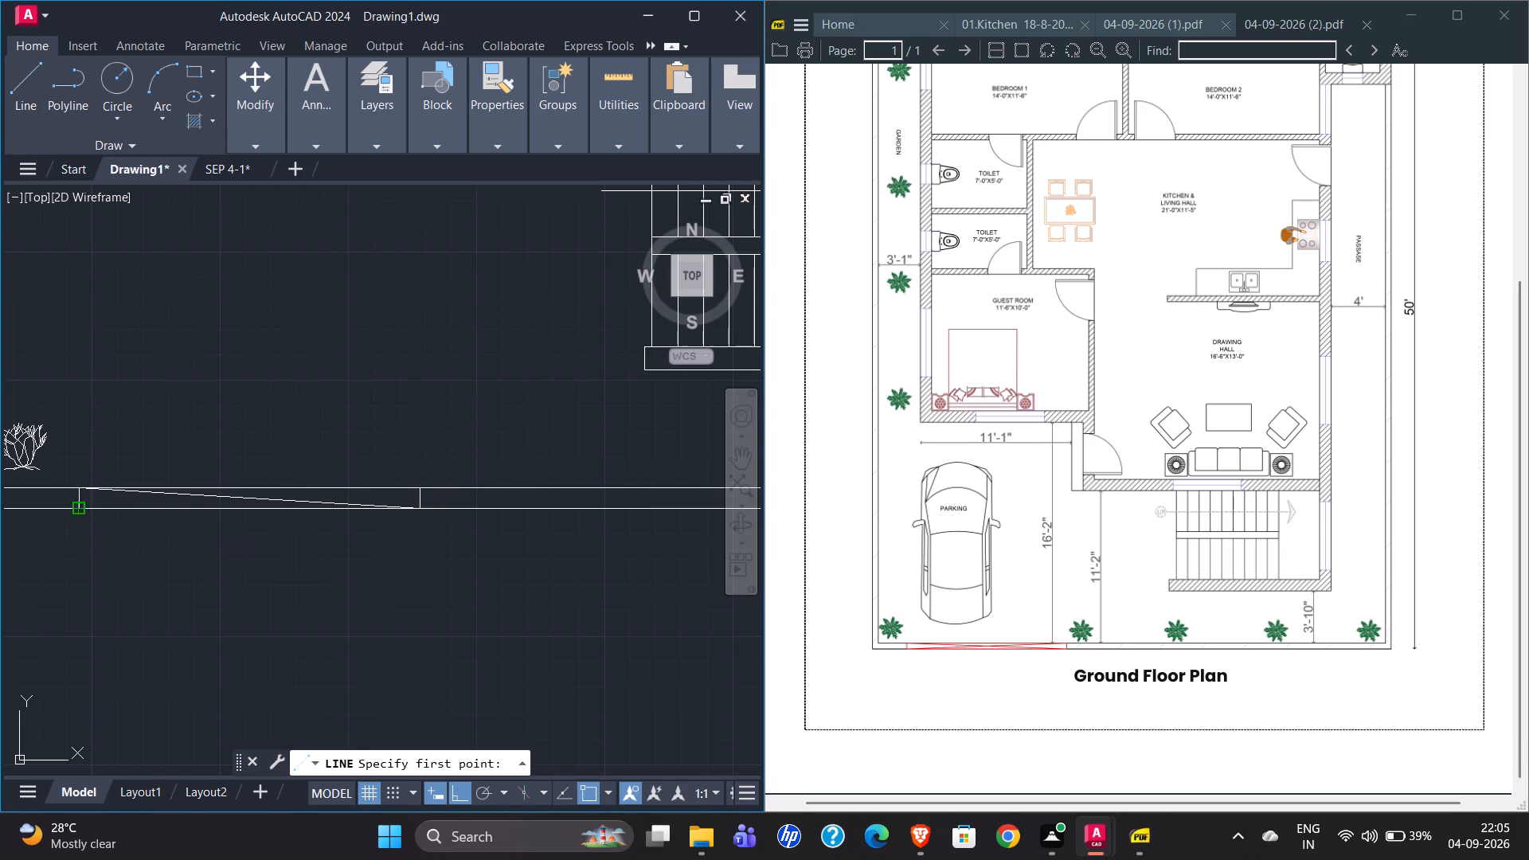
pyautogui.click(422, 490)
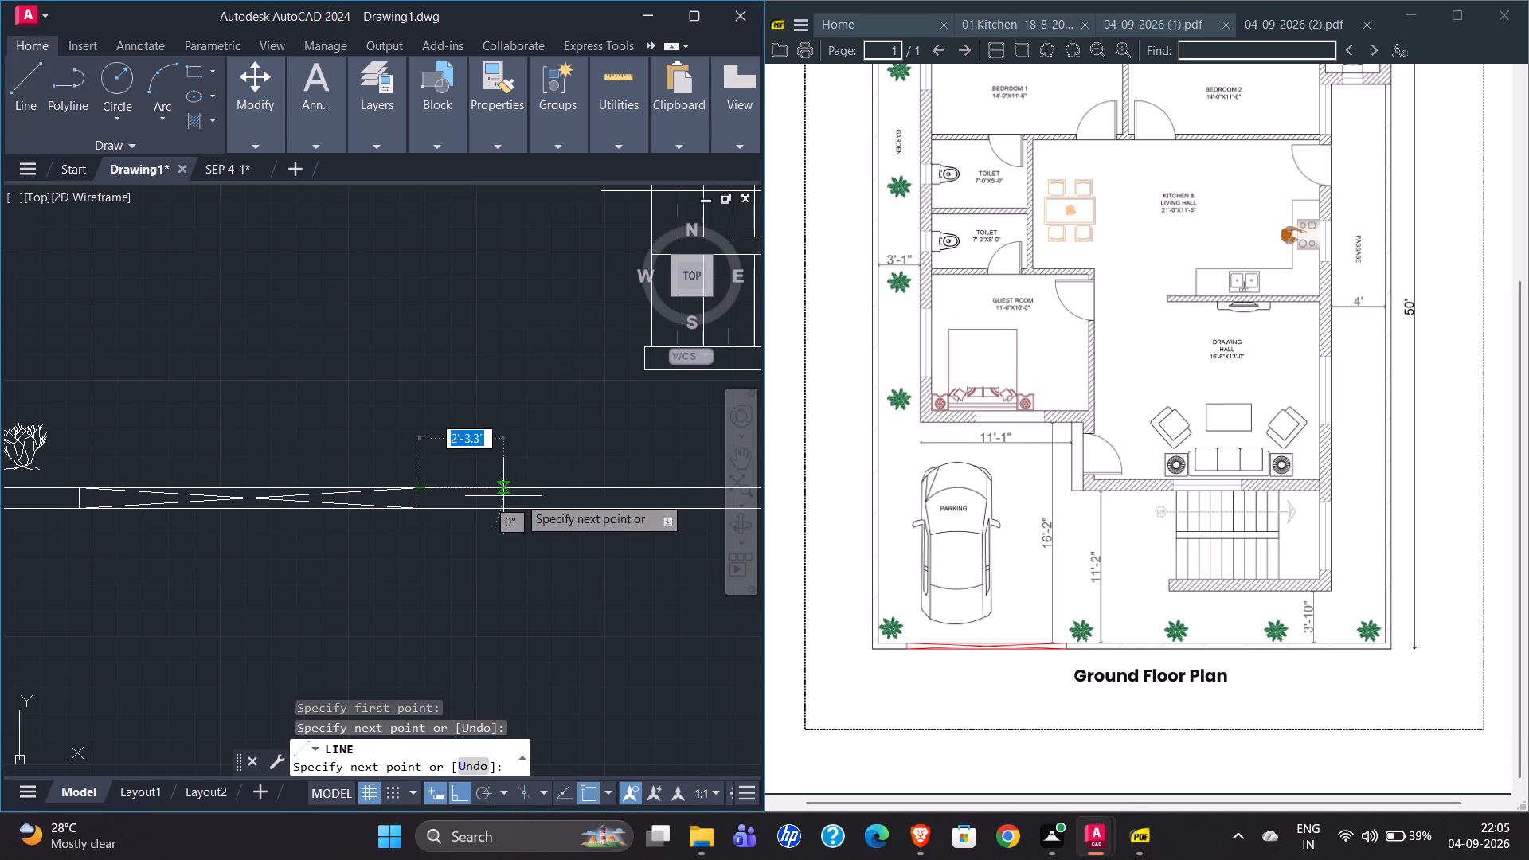
pyautogui.press('Escape')
# Join the gate's two end lines and two diagonals into a single polyline.
pyautogui.click(64, 464)
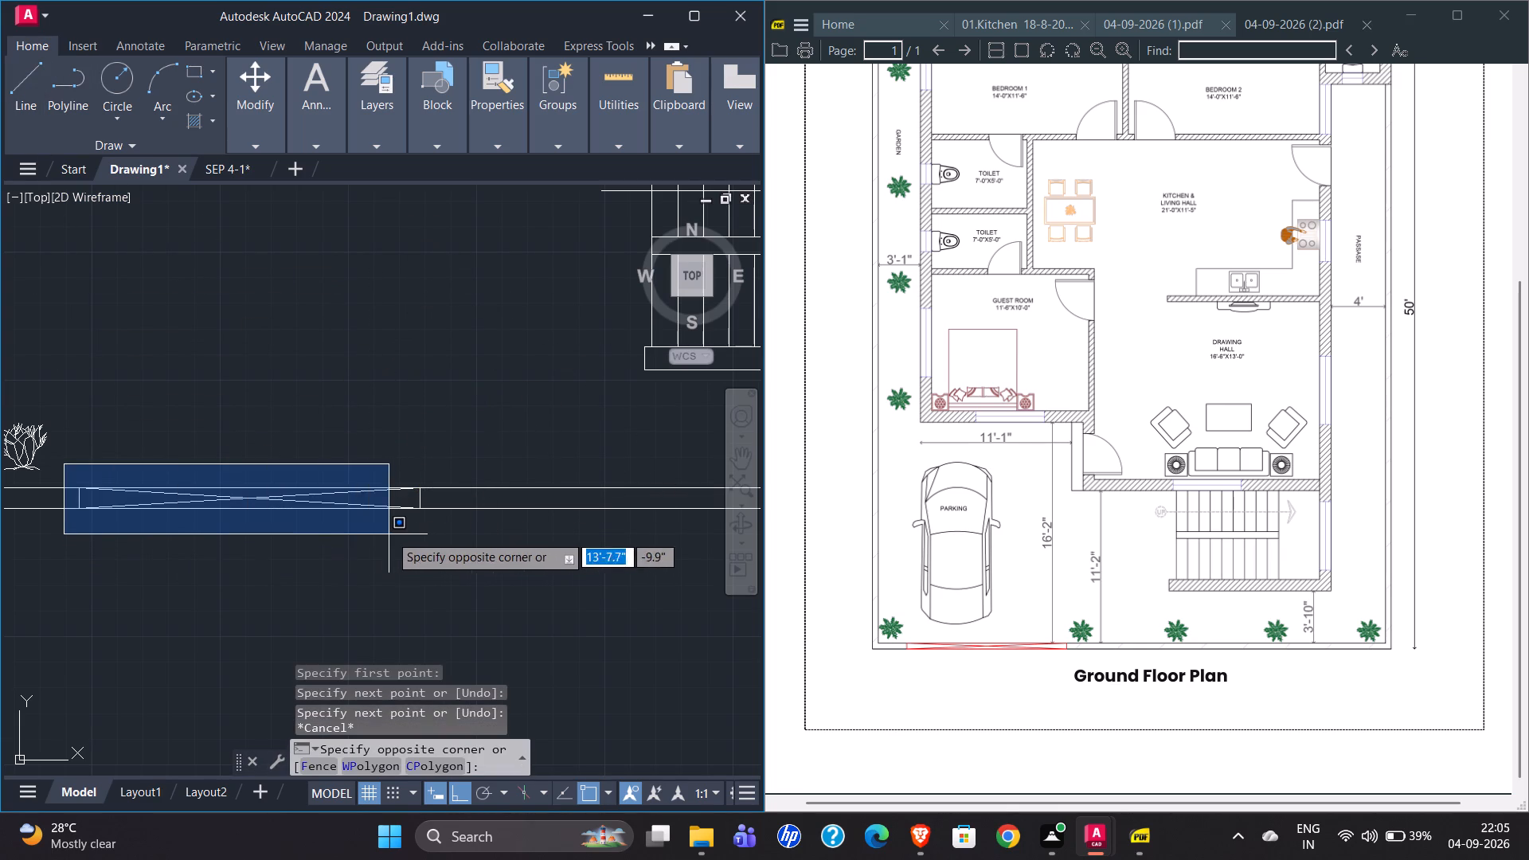
pyautogui.click(432, 536)
pyautogui.press('j')
pyautogui.press('Return')
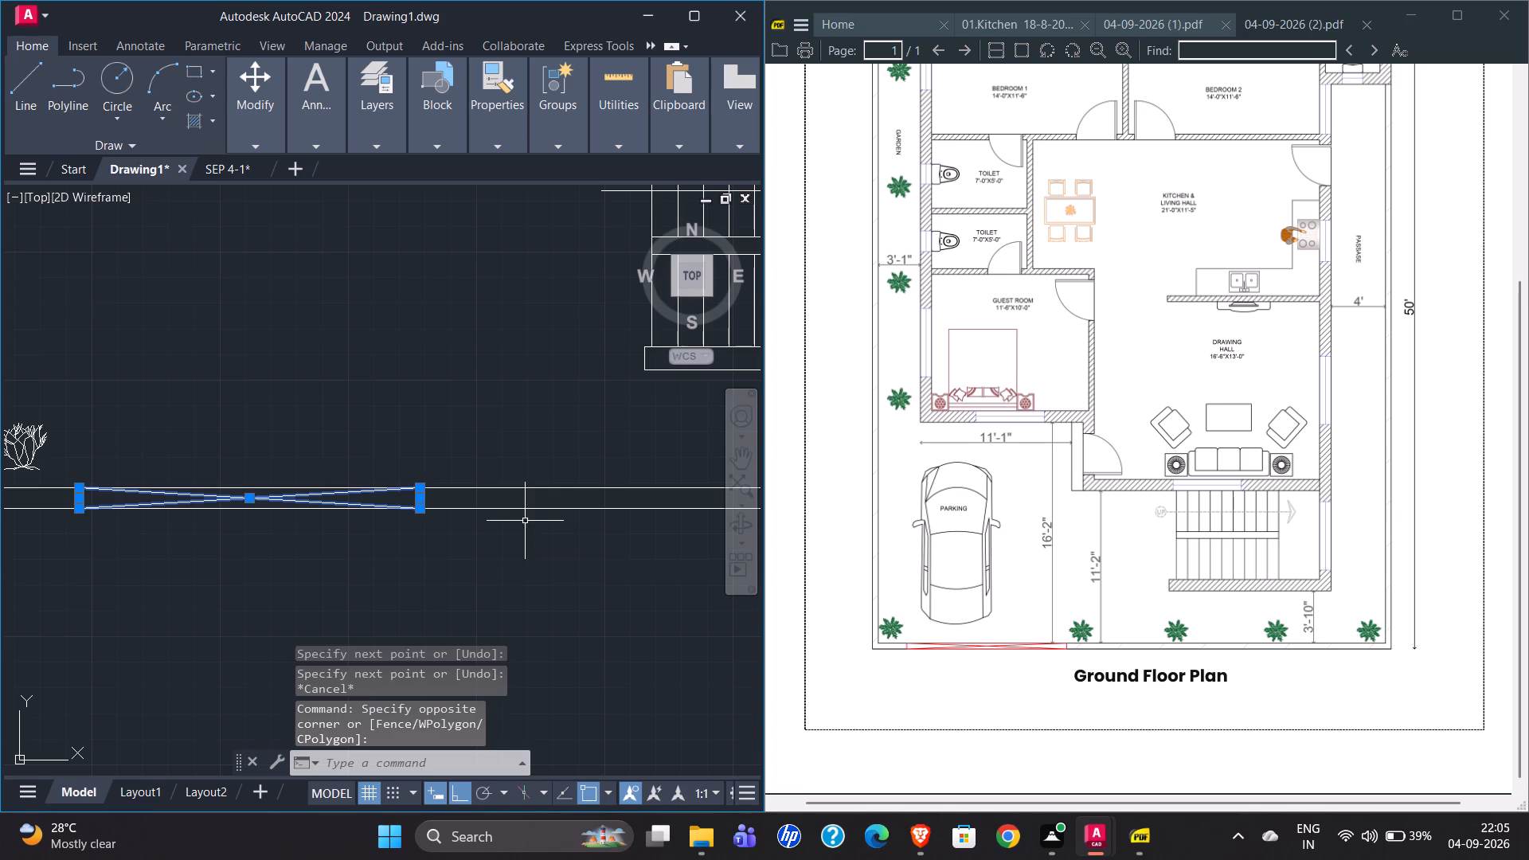
pyautogui.click(245, 499)
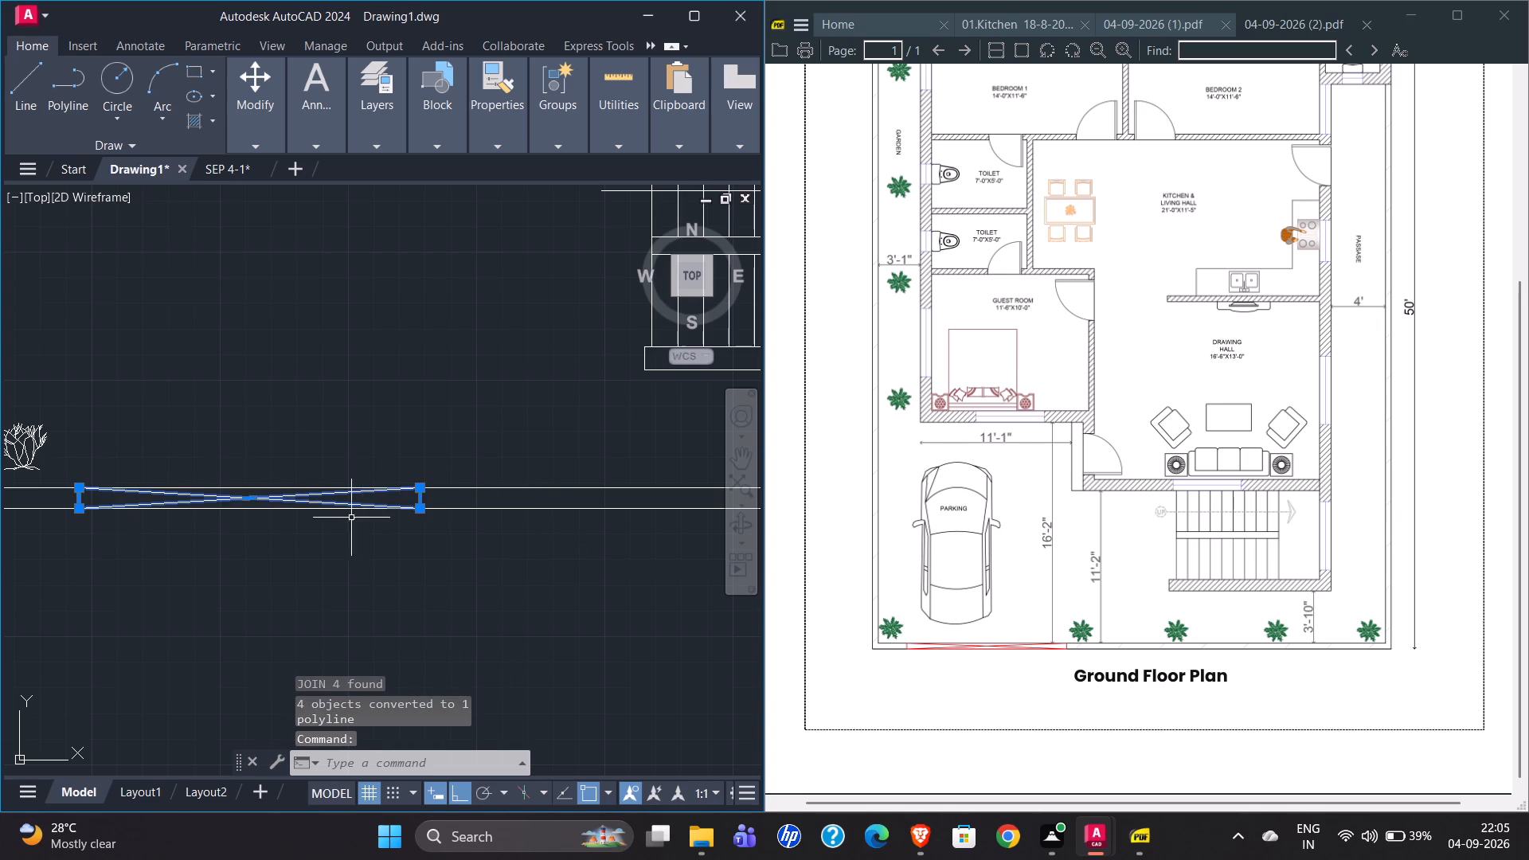
pyautogui.scroll(-2, 303, 534)
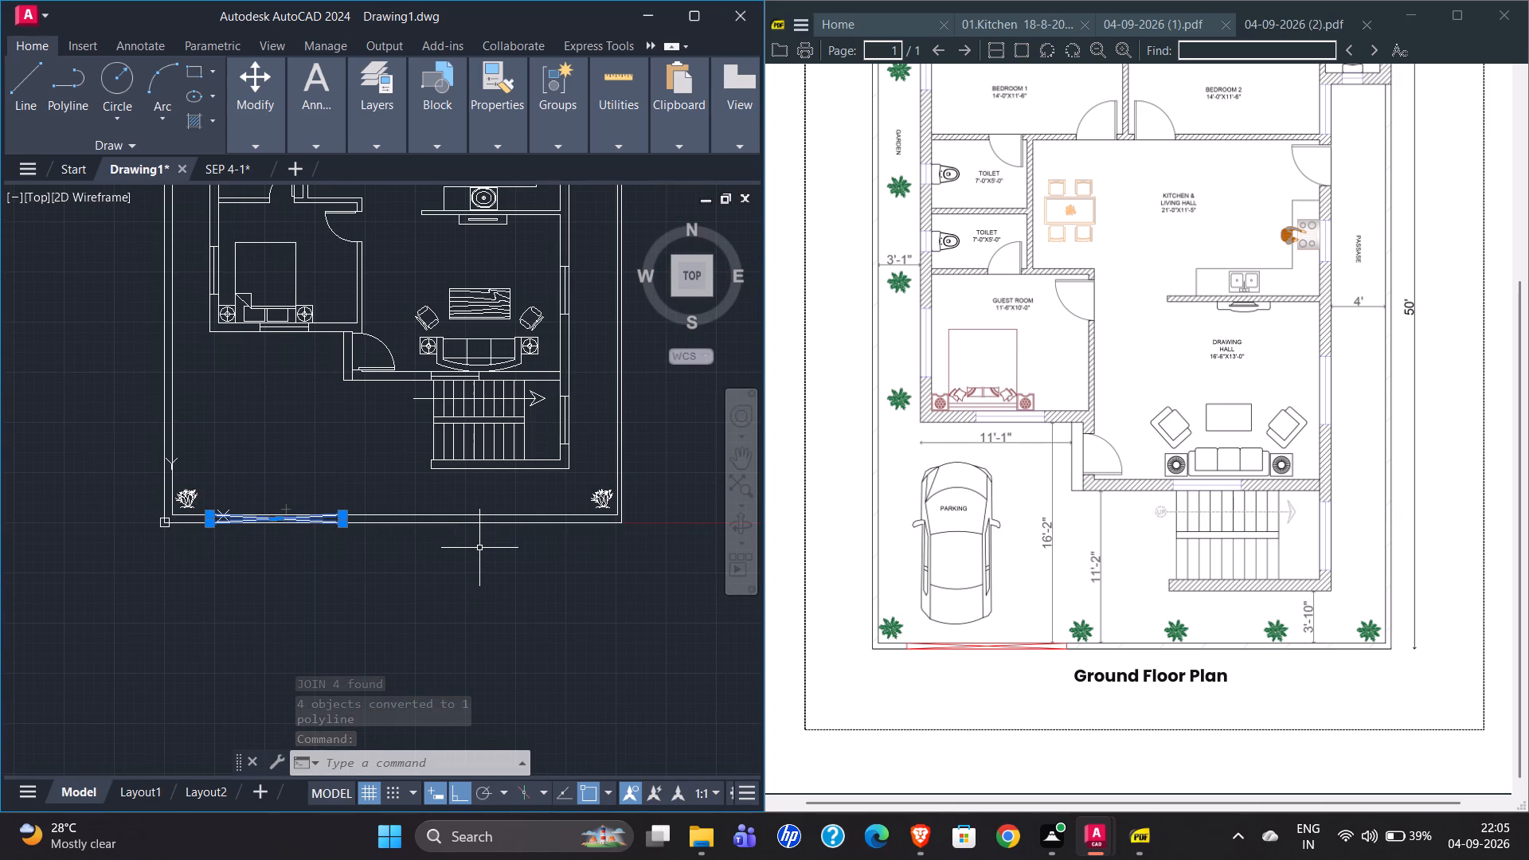
pyautogui.press('Escape')
# Copy the south-east corner plant westward along the south boundary as an array of 4 items spaced 6'6" apart.
pyautogui.click(607, 499)
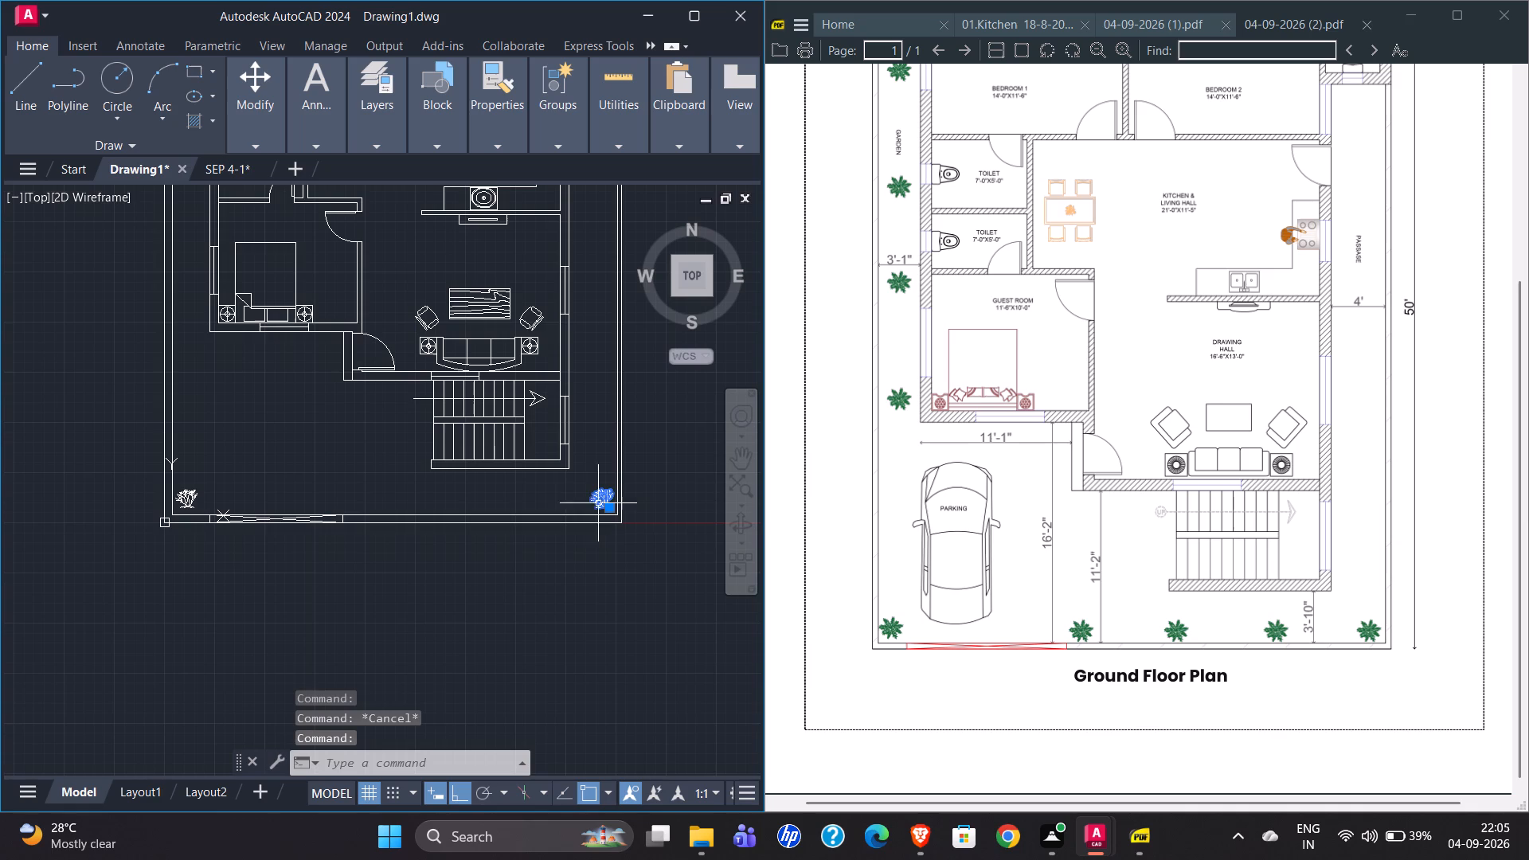
pyautogui.press('c')
pyautogui.press('o')
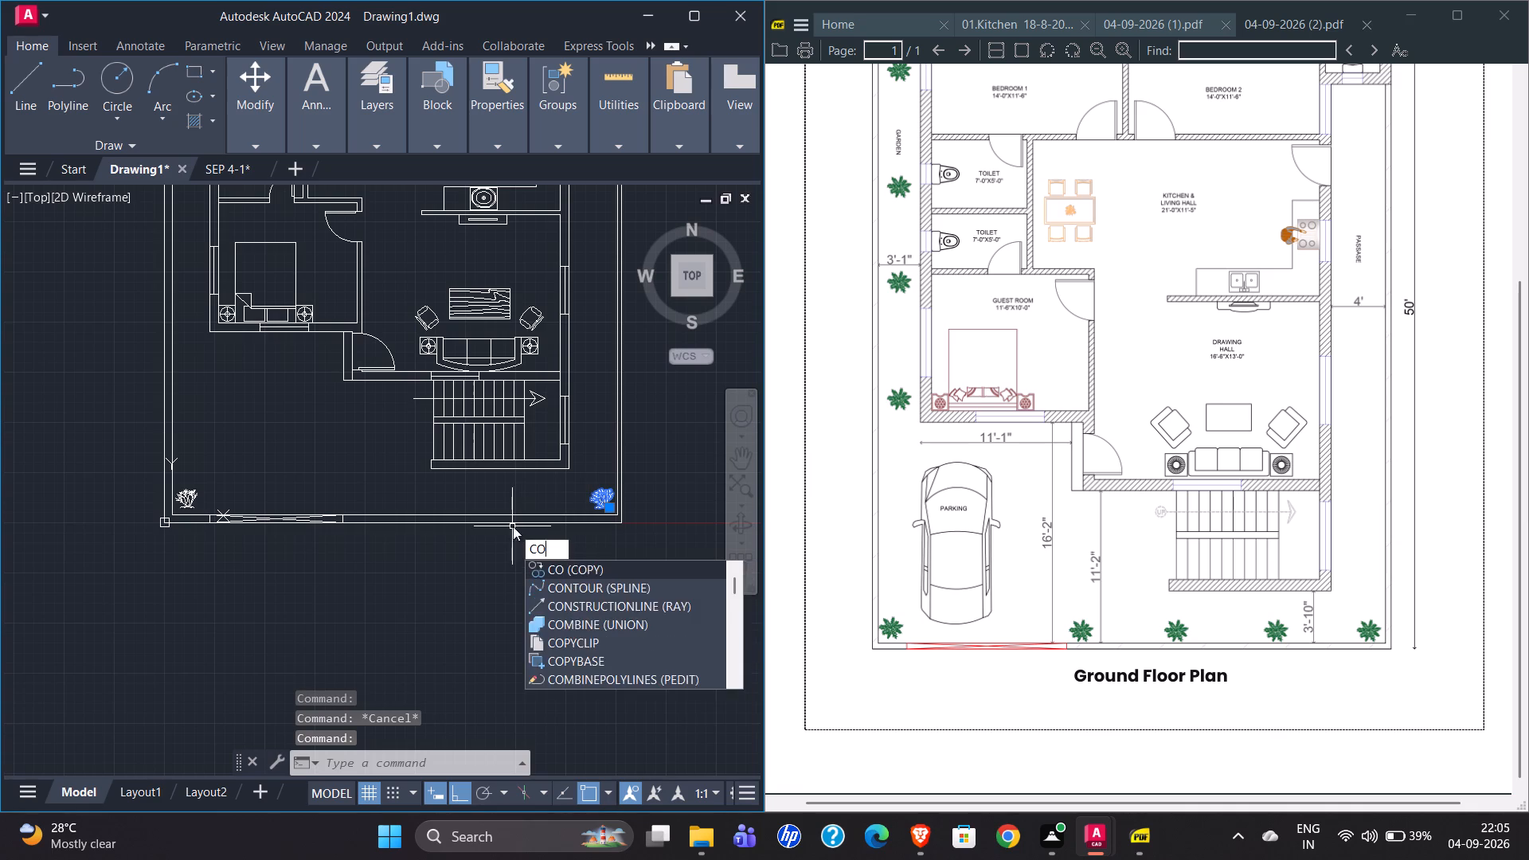
pyautogui.press('Return')
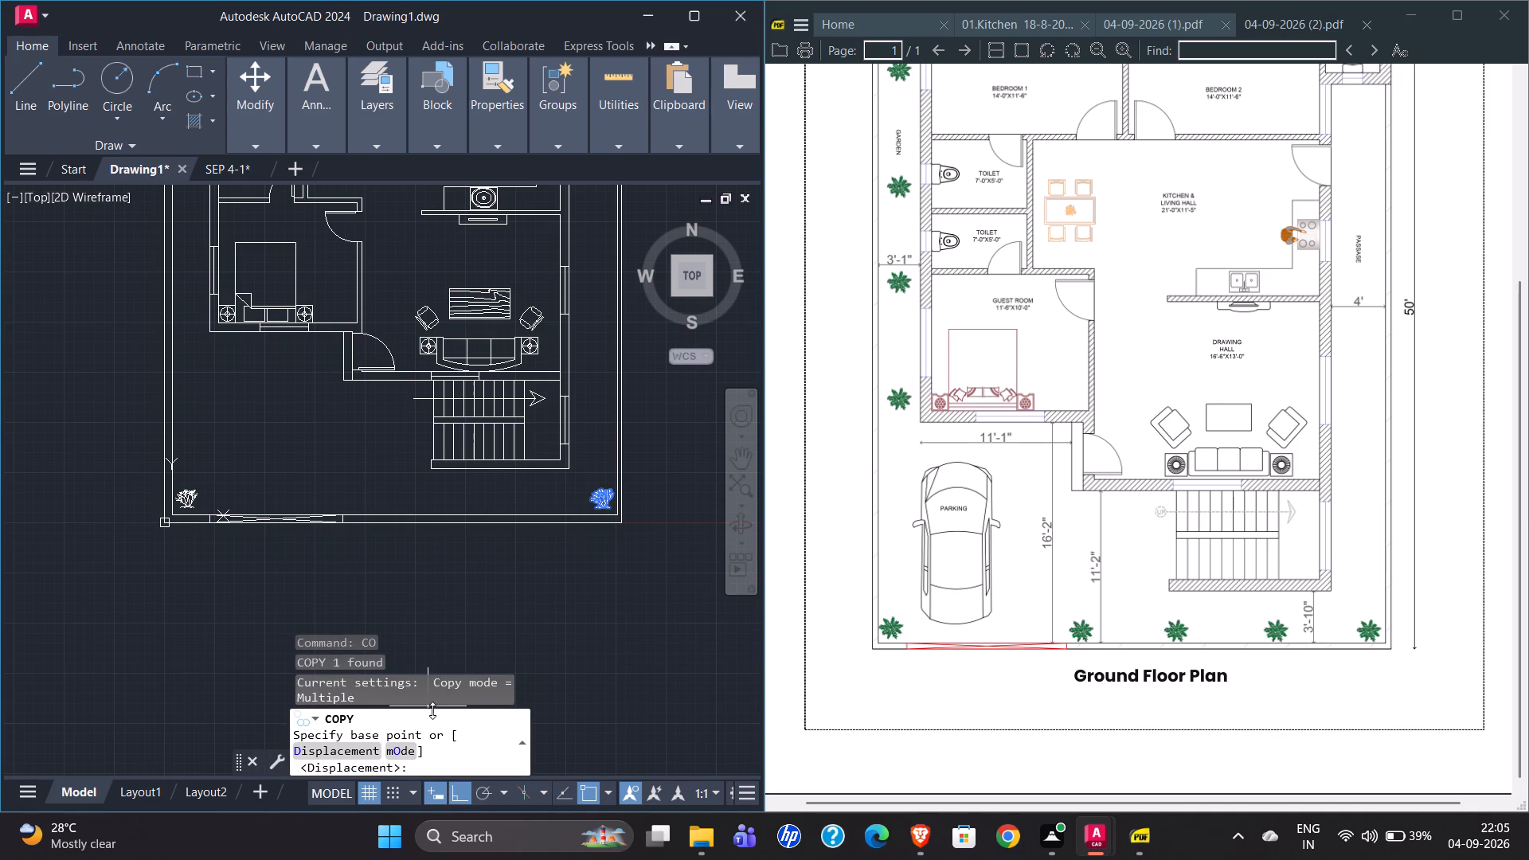
pyautogui.scroll(4, 615, 515)
pyautogui.click(580, 472)
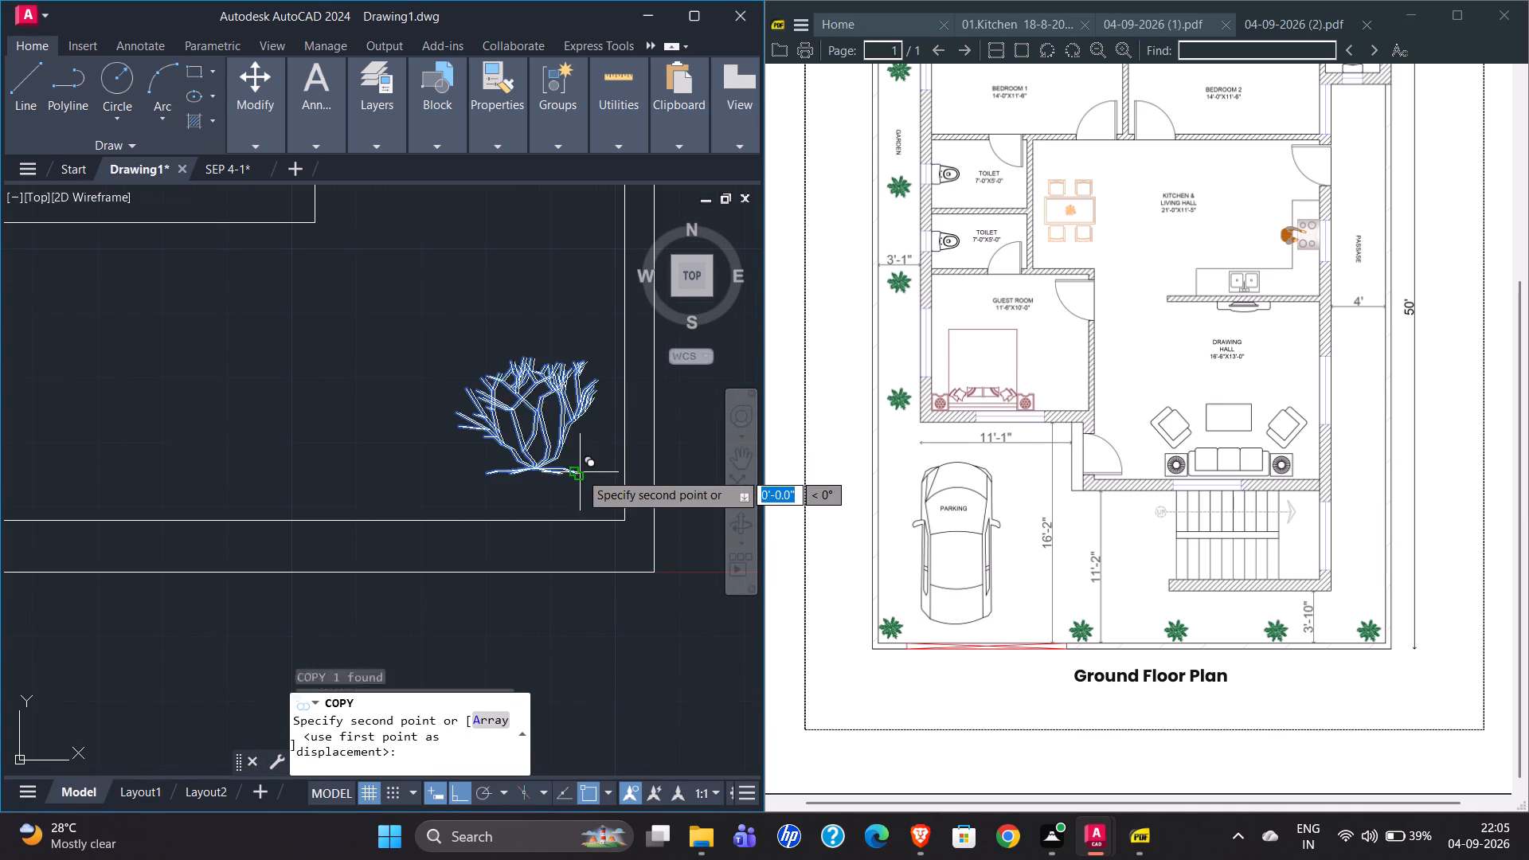
pyautogui.click(485, 724)
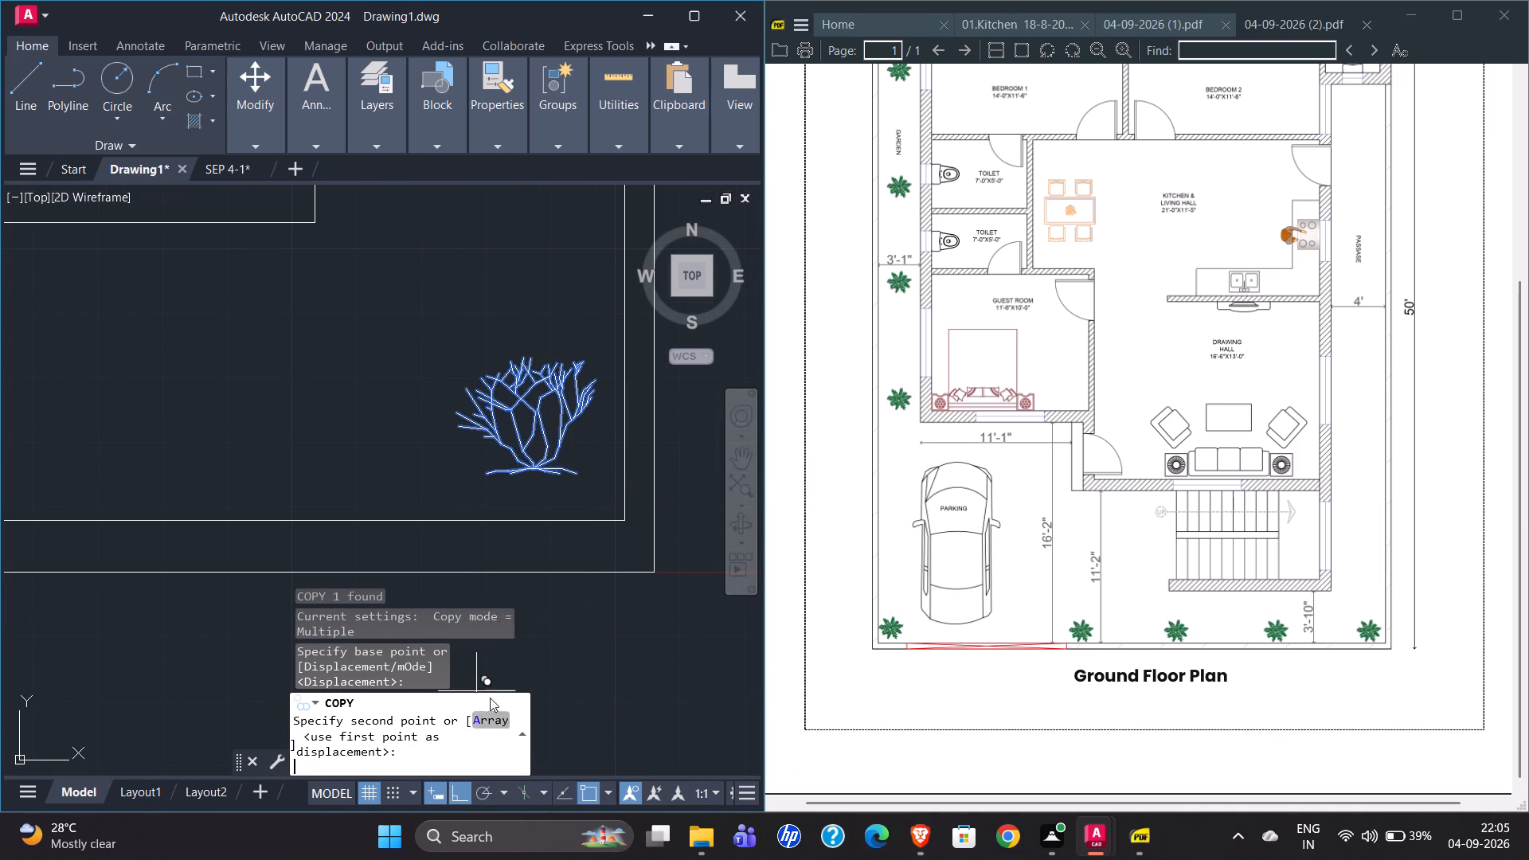
pyautogui.scroll(-3, 568, 570)
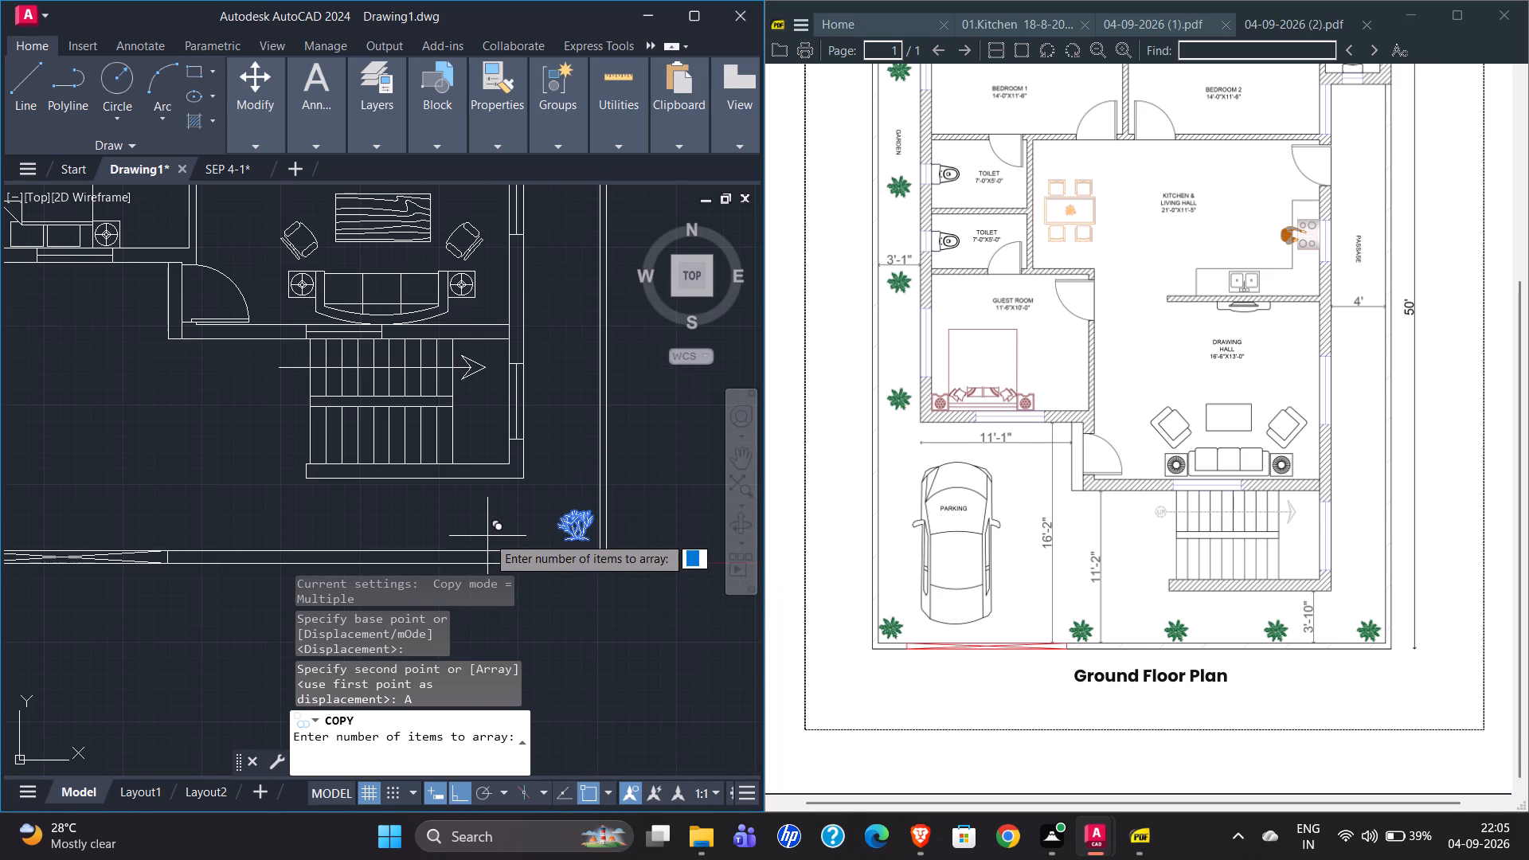
pyautogui.press('4')
pyautogui.press('Return')
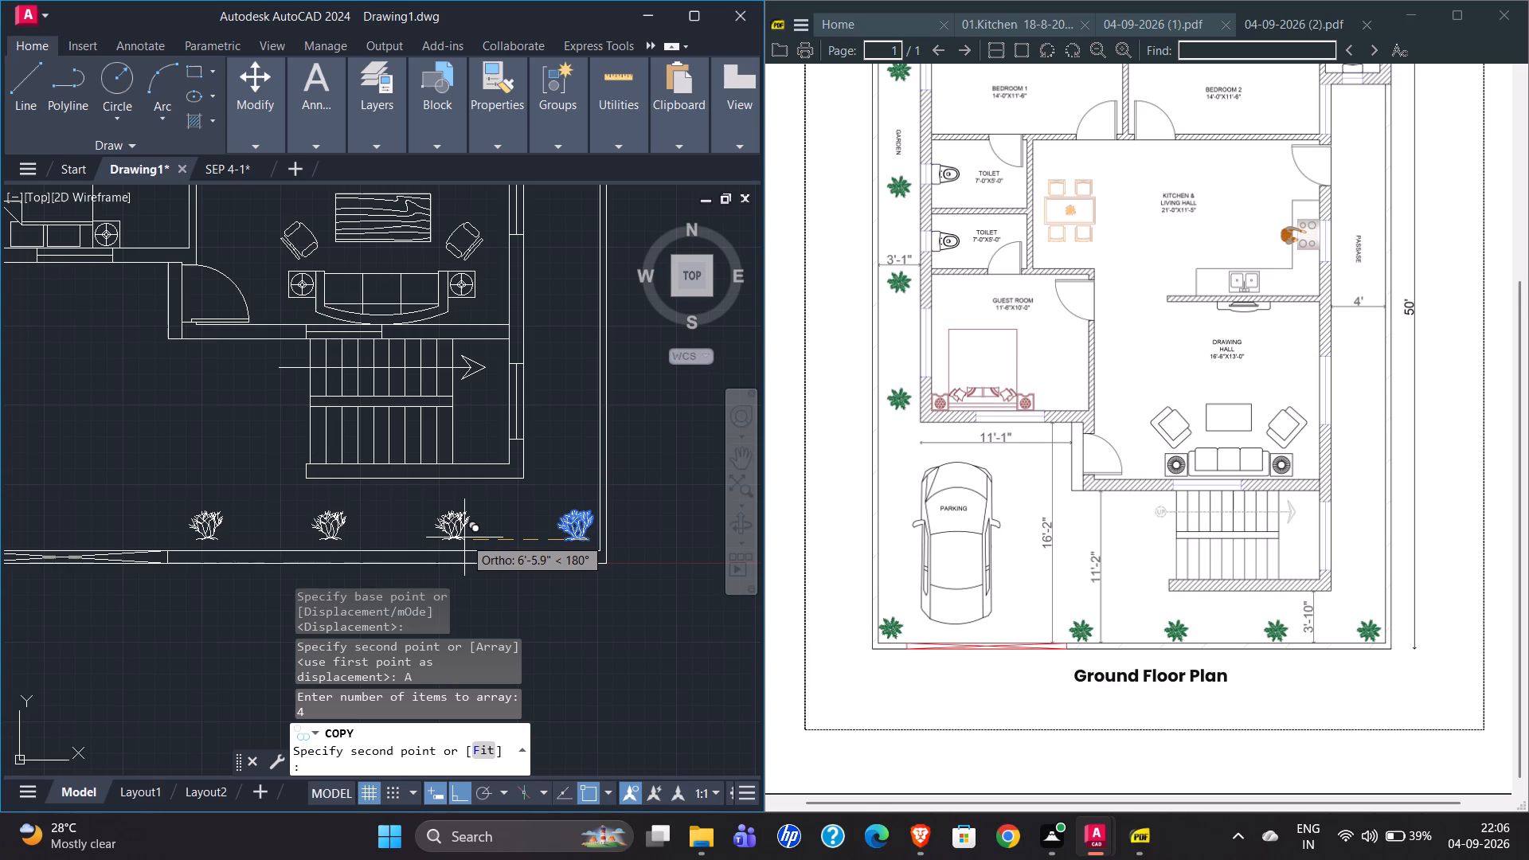
pyautogui.write('6\'6"')
pyautogui.press('Return')
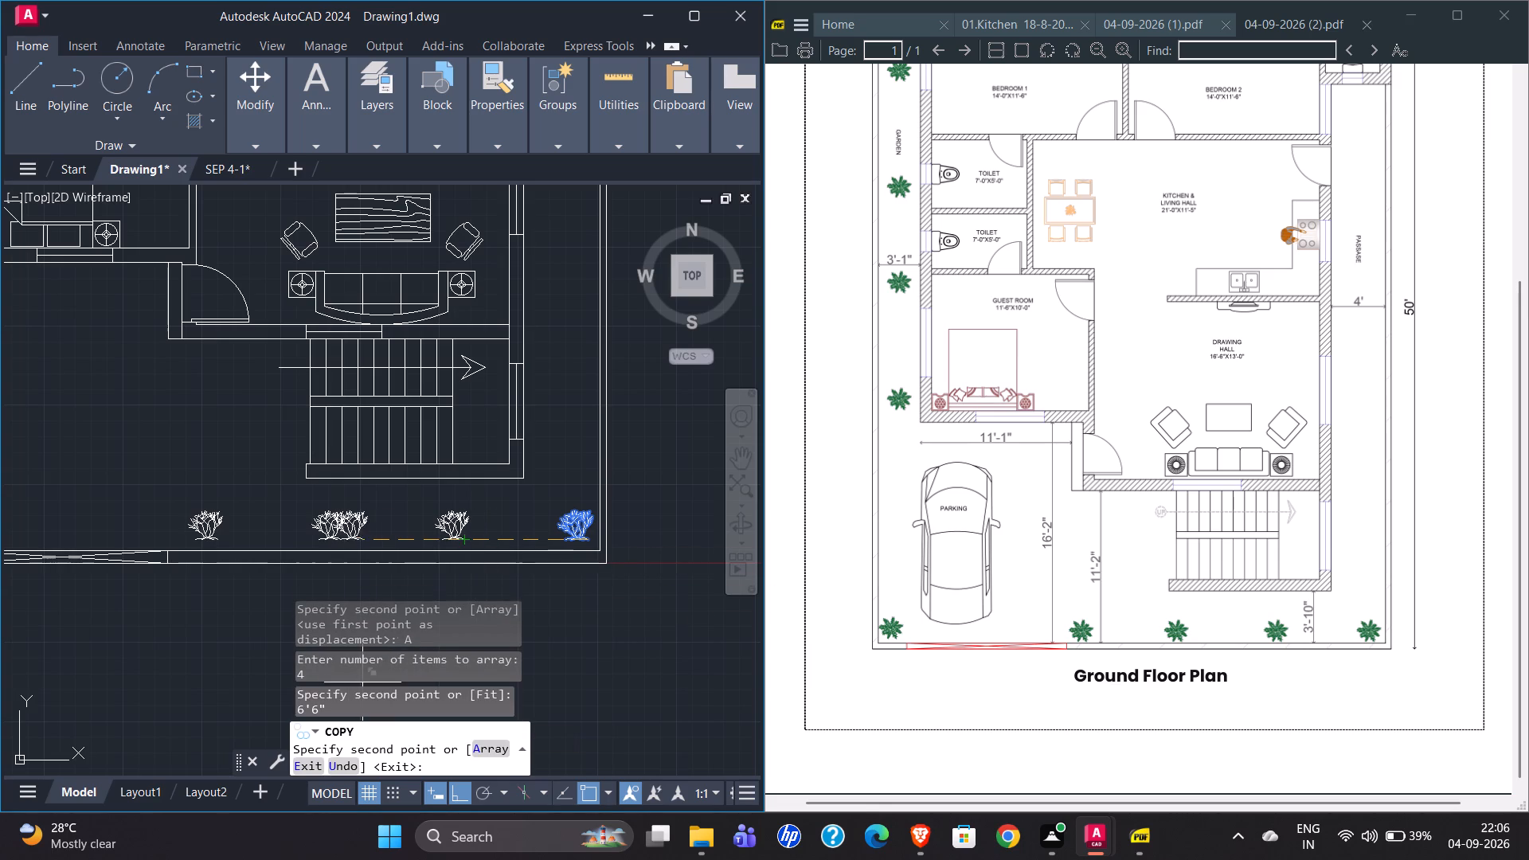
pyautogui.scroll(-1, 475, 553)
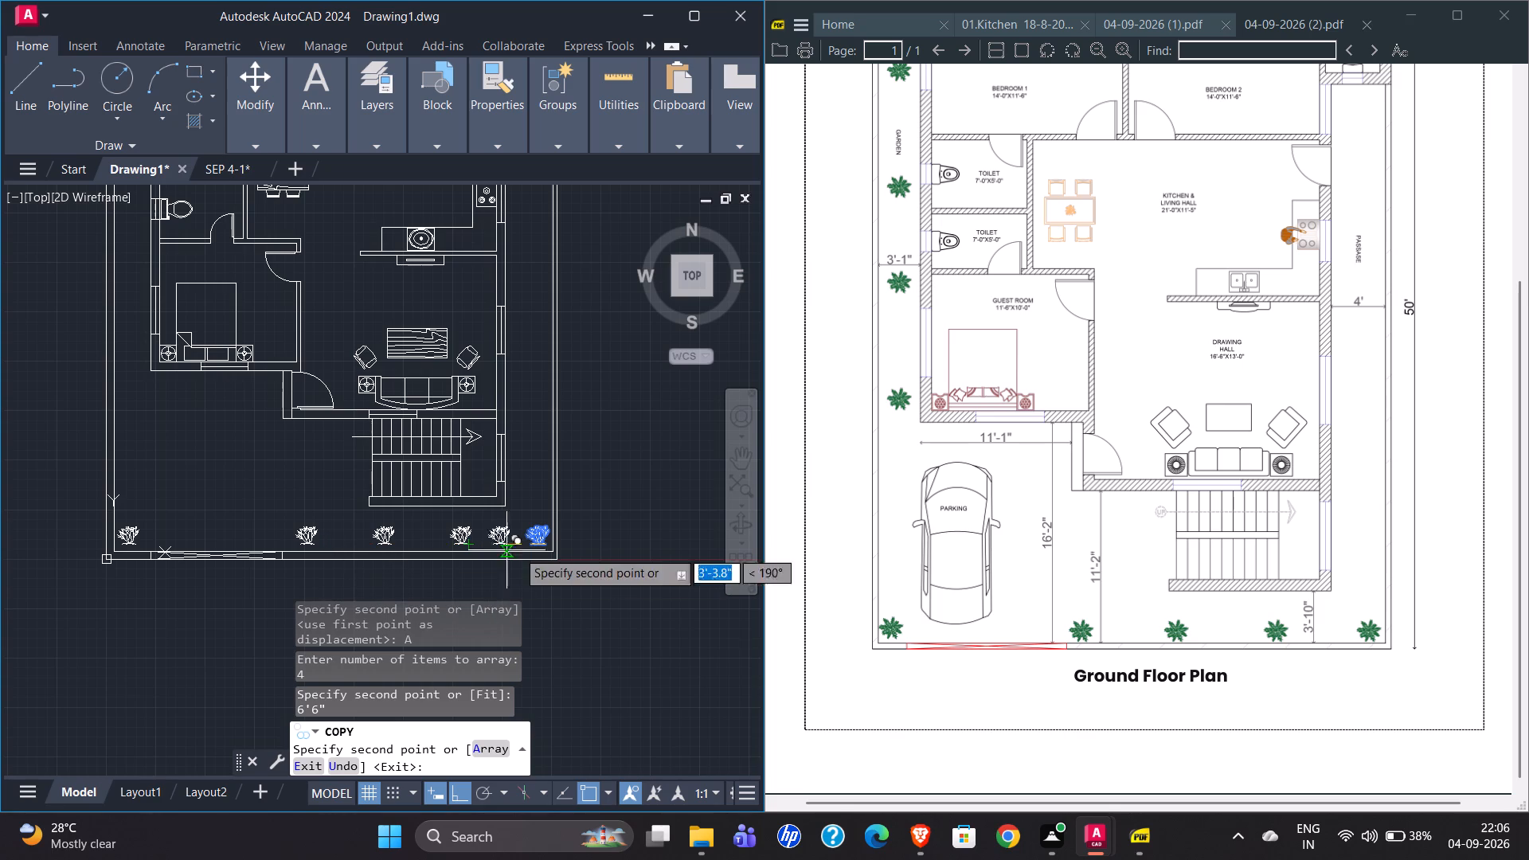
pyautogui.press('Escape')
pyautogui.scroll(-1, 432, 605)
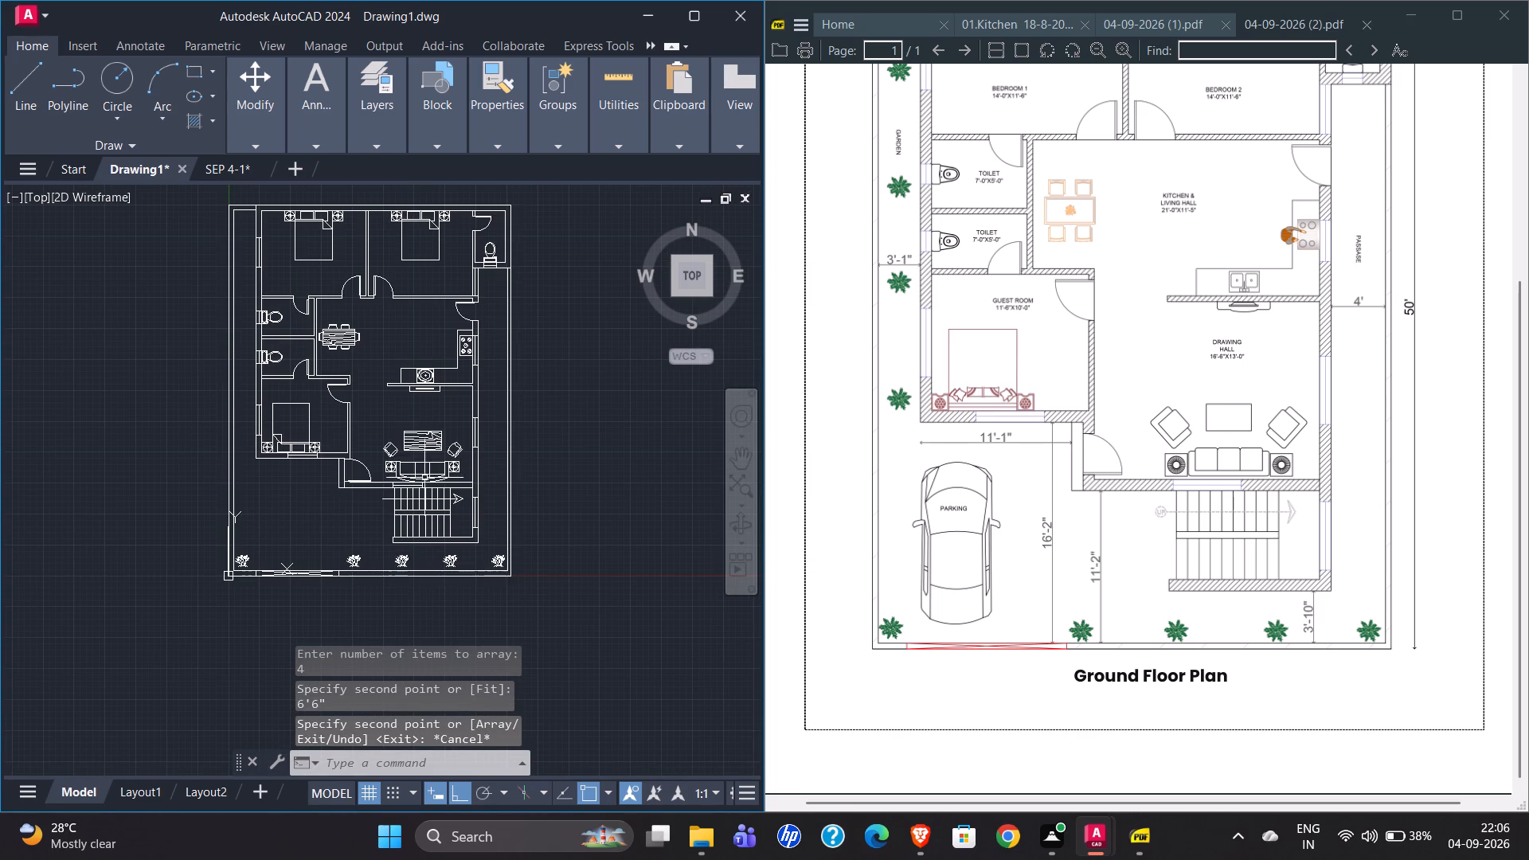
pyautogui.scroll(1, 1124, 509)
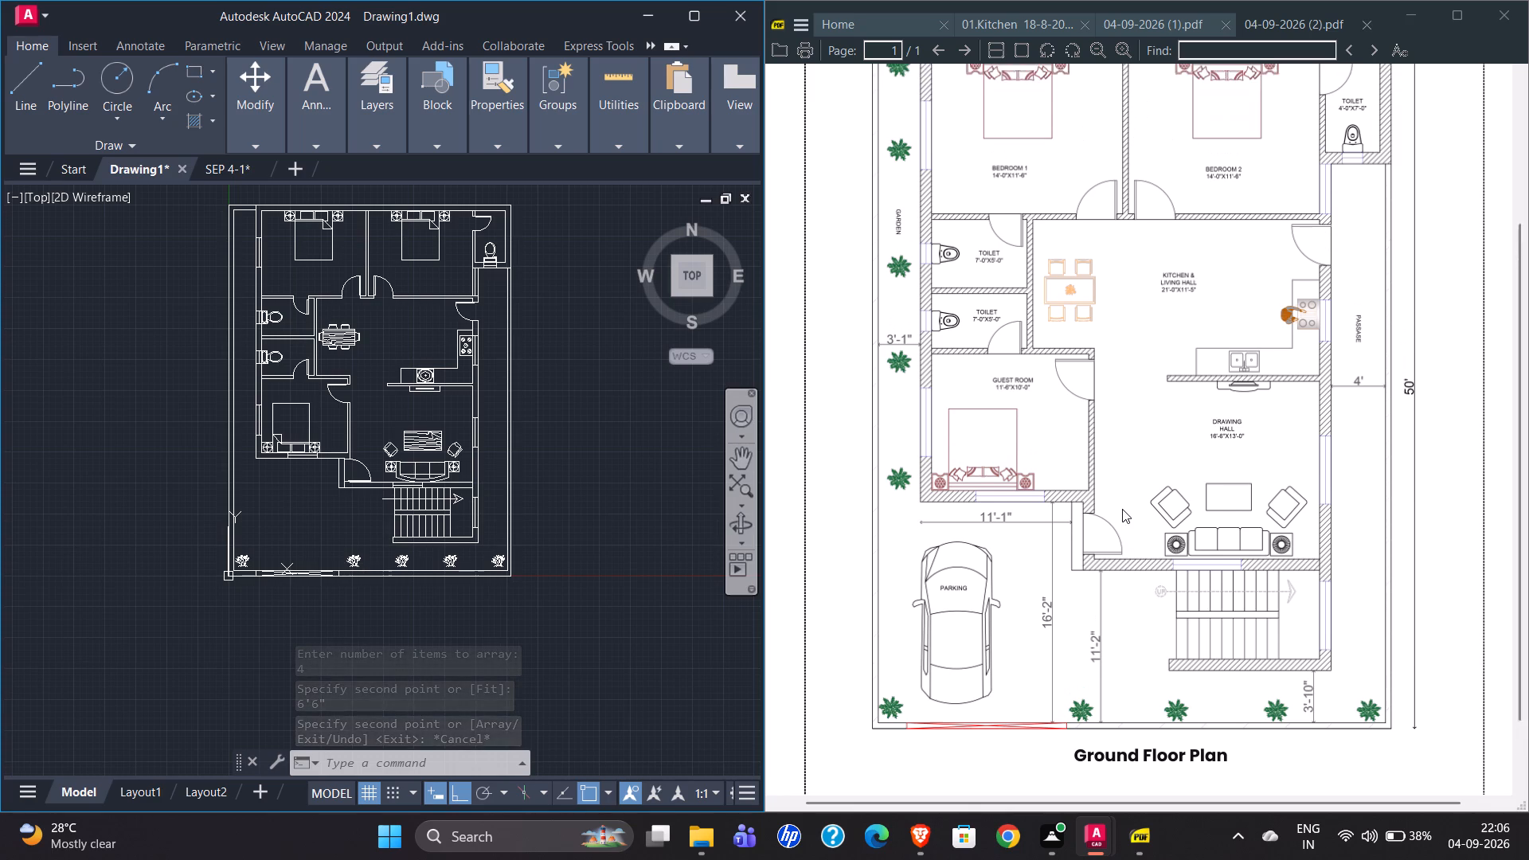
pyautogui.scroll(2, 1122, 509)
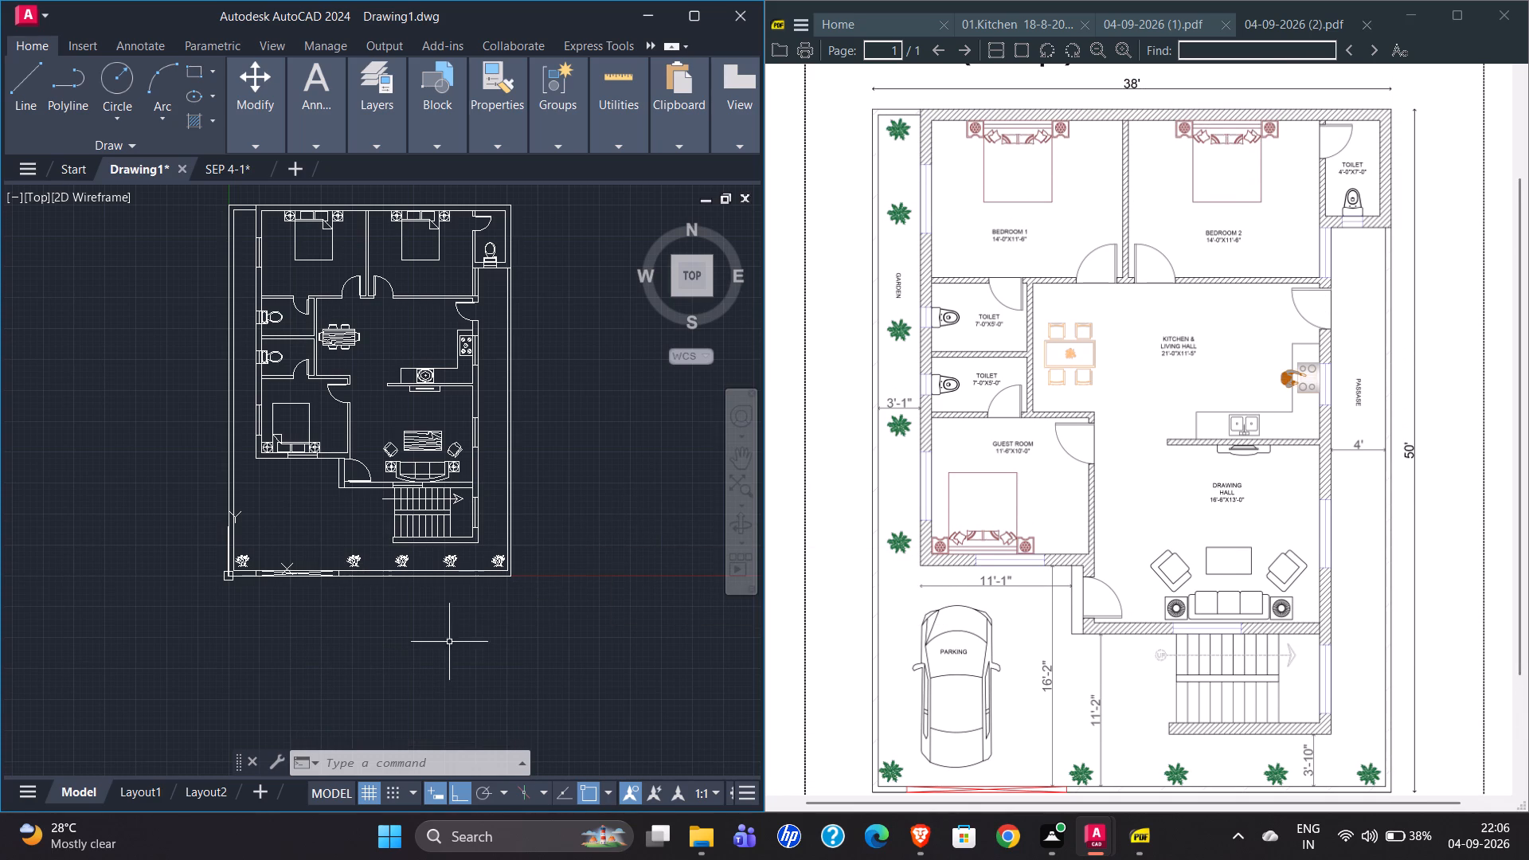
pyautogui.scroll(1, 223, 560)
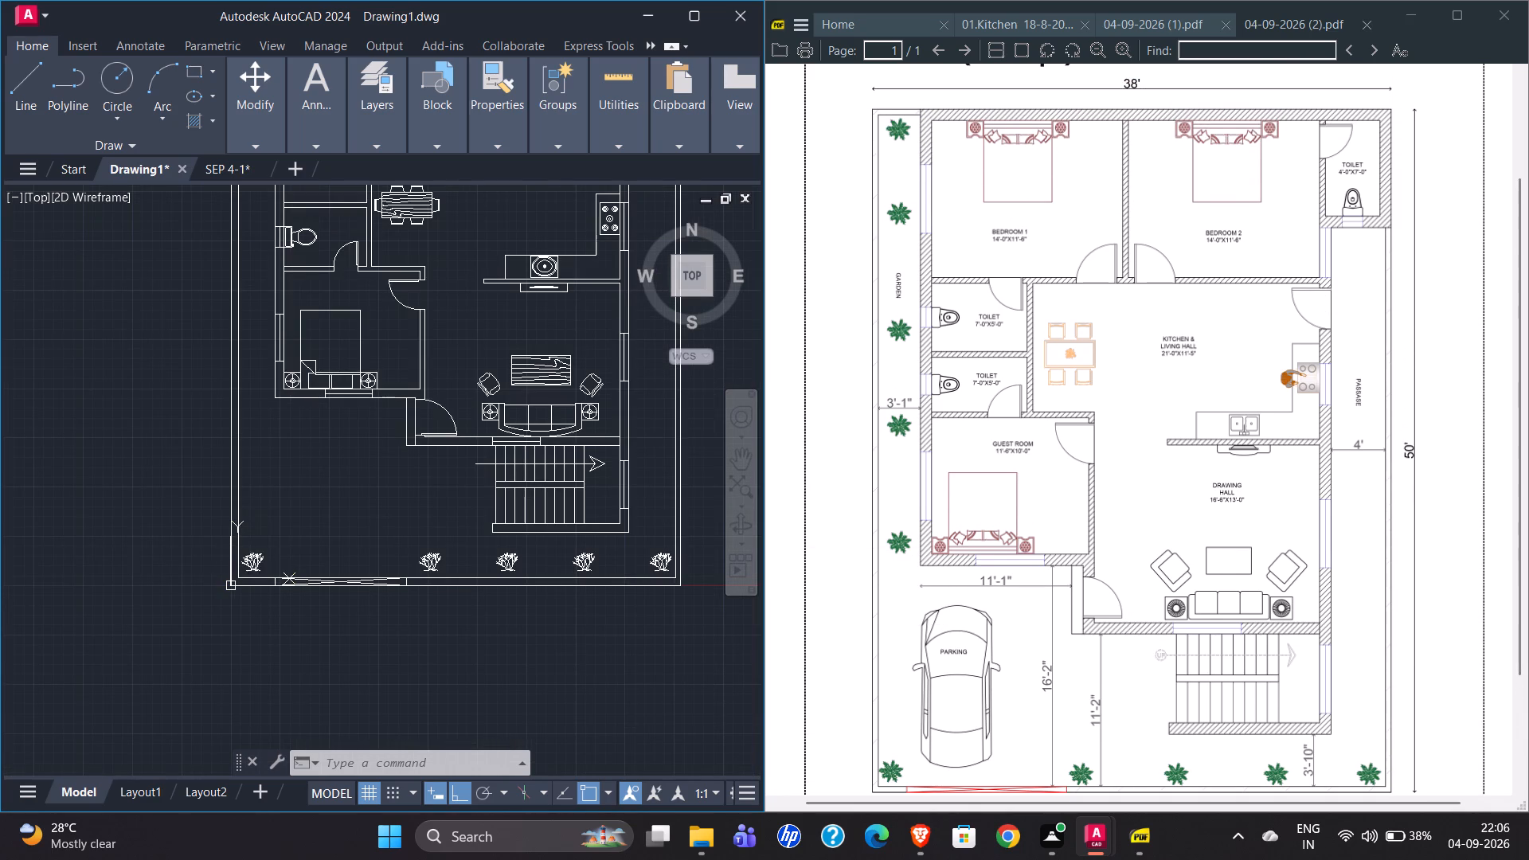
# Copy the south-west corner plant about 15'-8" north along the west garden strip, beside the guest room's south-west corner.
pyautogui.click(250, 562)
pyautogui.scroll(2, 250, 573)
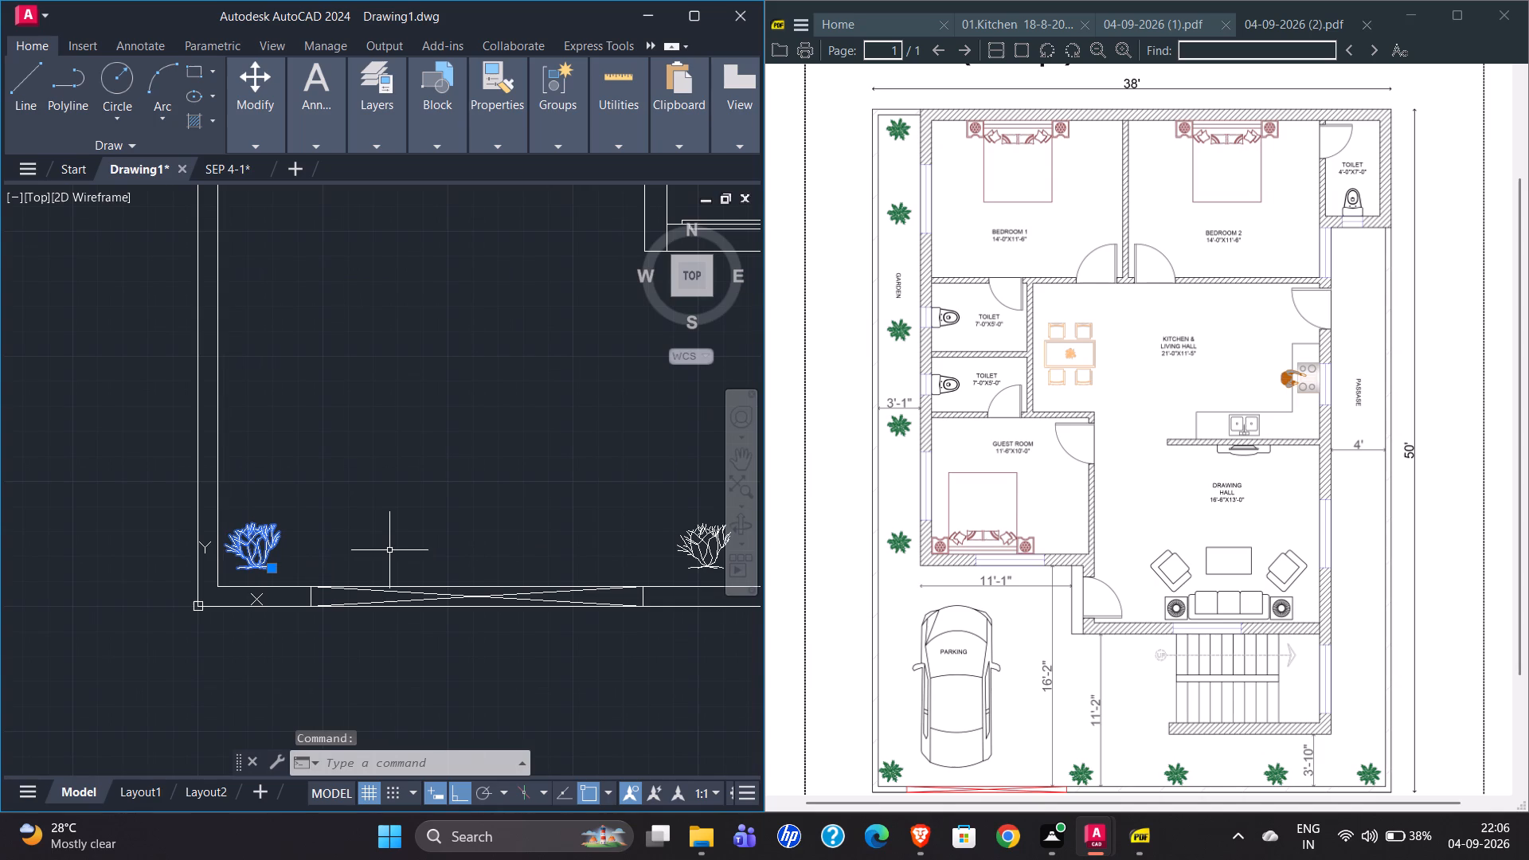
pyautogui.write('CO')
pyautogui.press('Return')
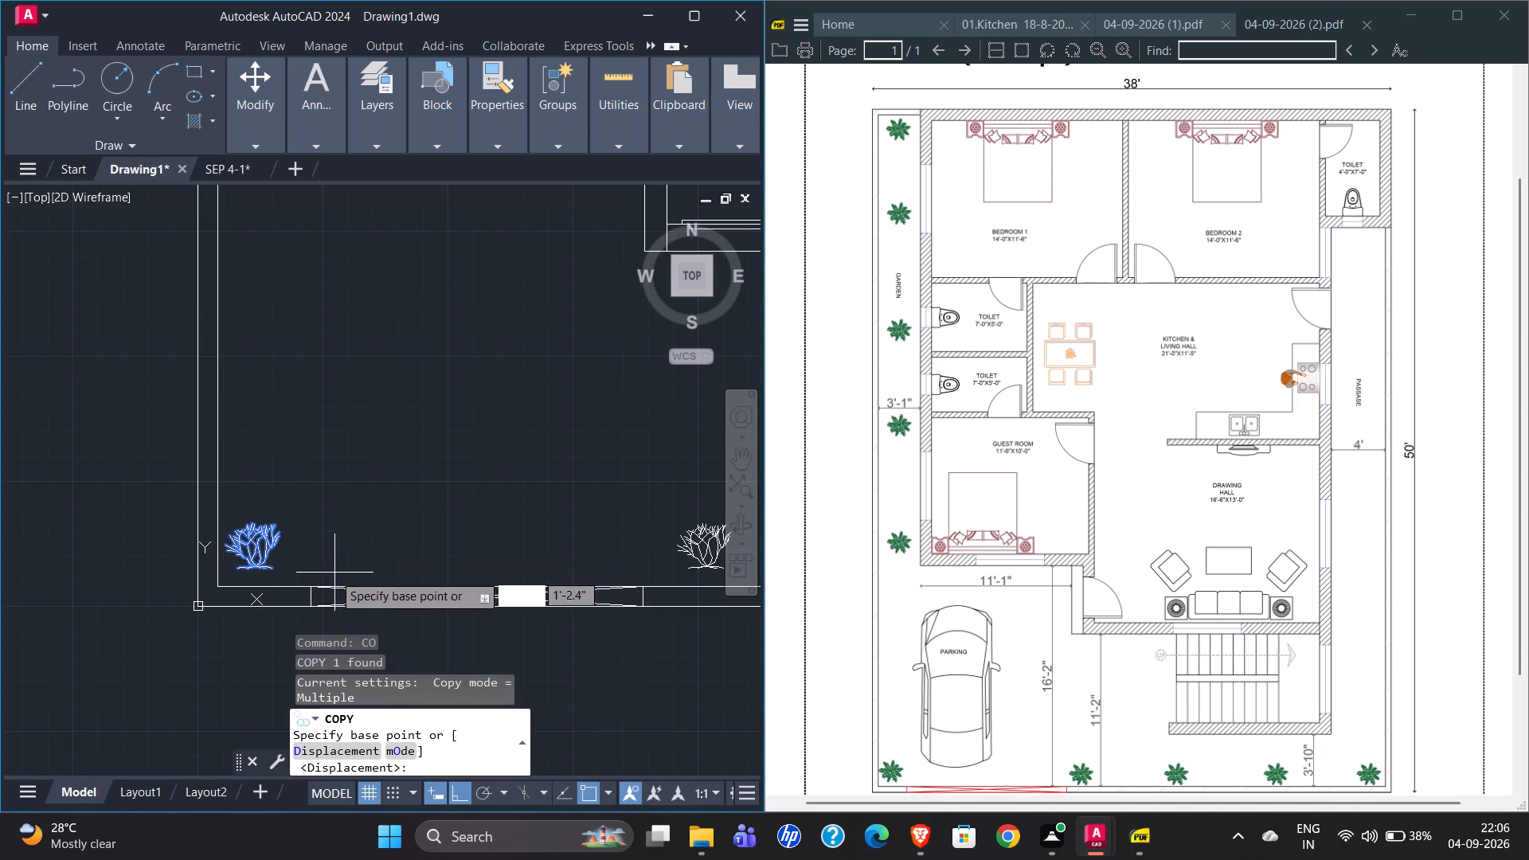
pyautogui.click(271, 568)
pyautogui.scroll(-2, 244, 655)
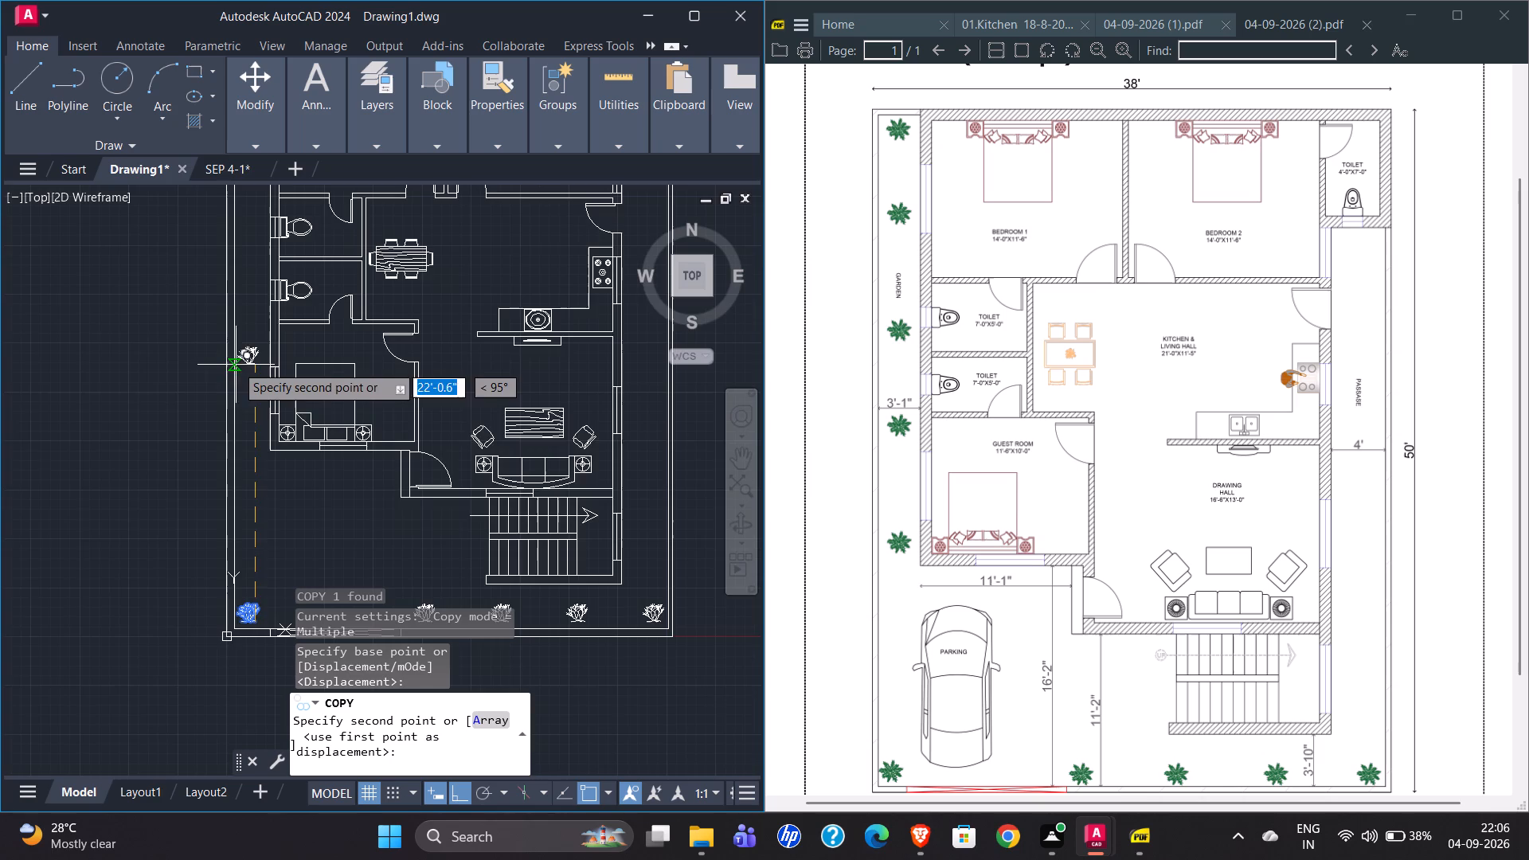
pyautogui.scroll(3, 233, 380)
pyautogui.scroll(-1, 284, 426)
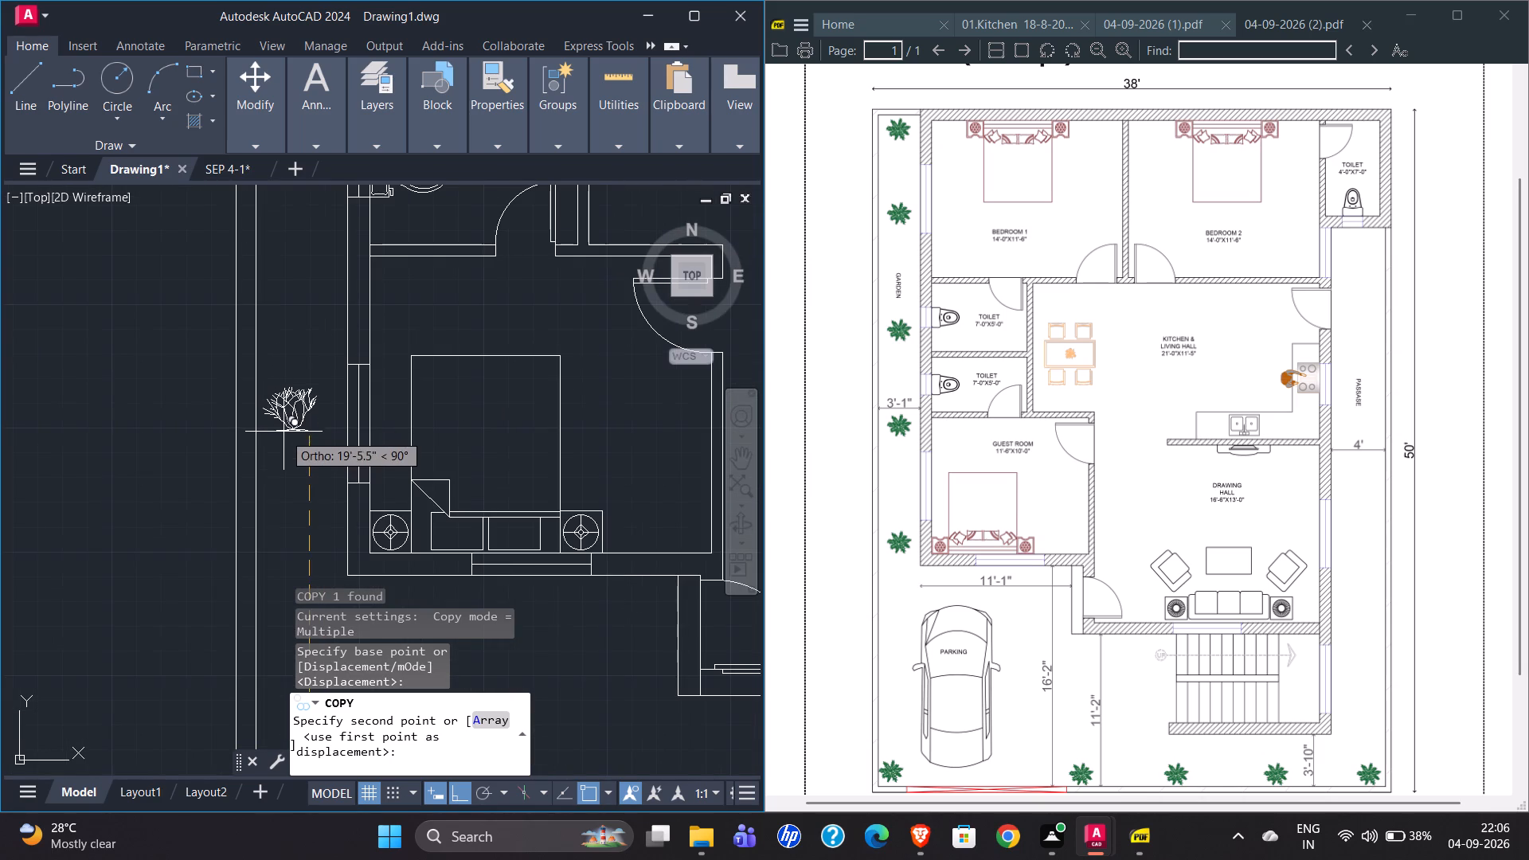
pyautogui.scroll(2, 281, 482)
pyautogui.scroll(-3, 285, 471)
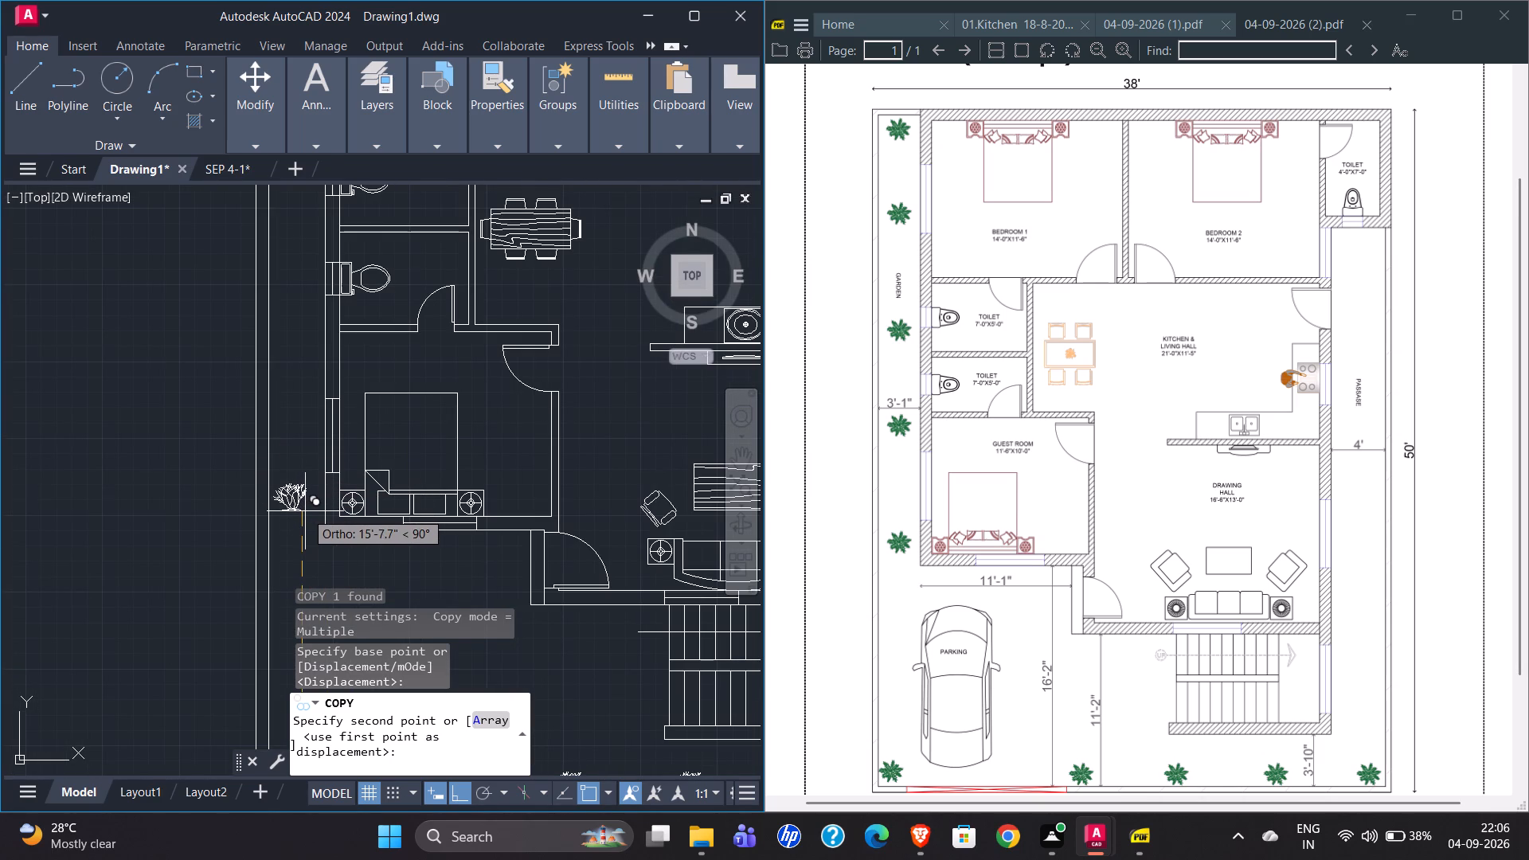
pyautogui.click(305, 511)
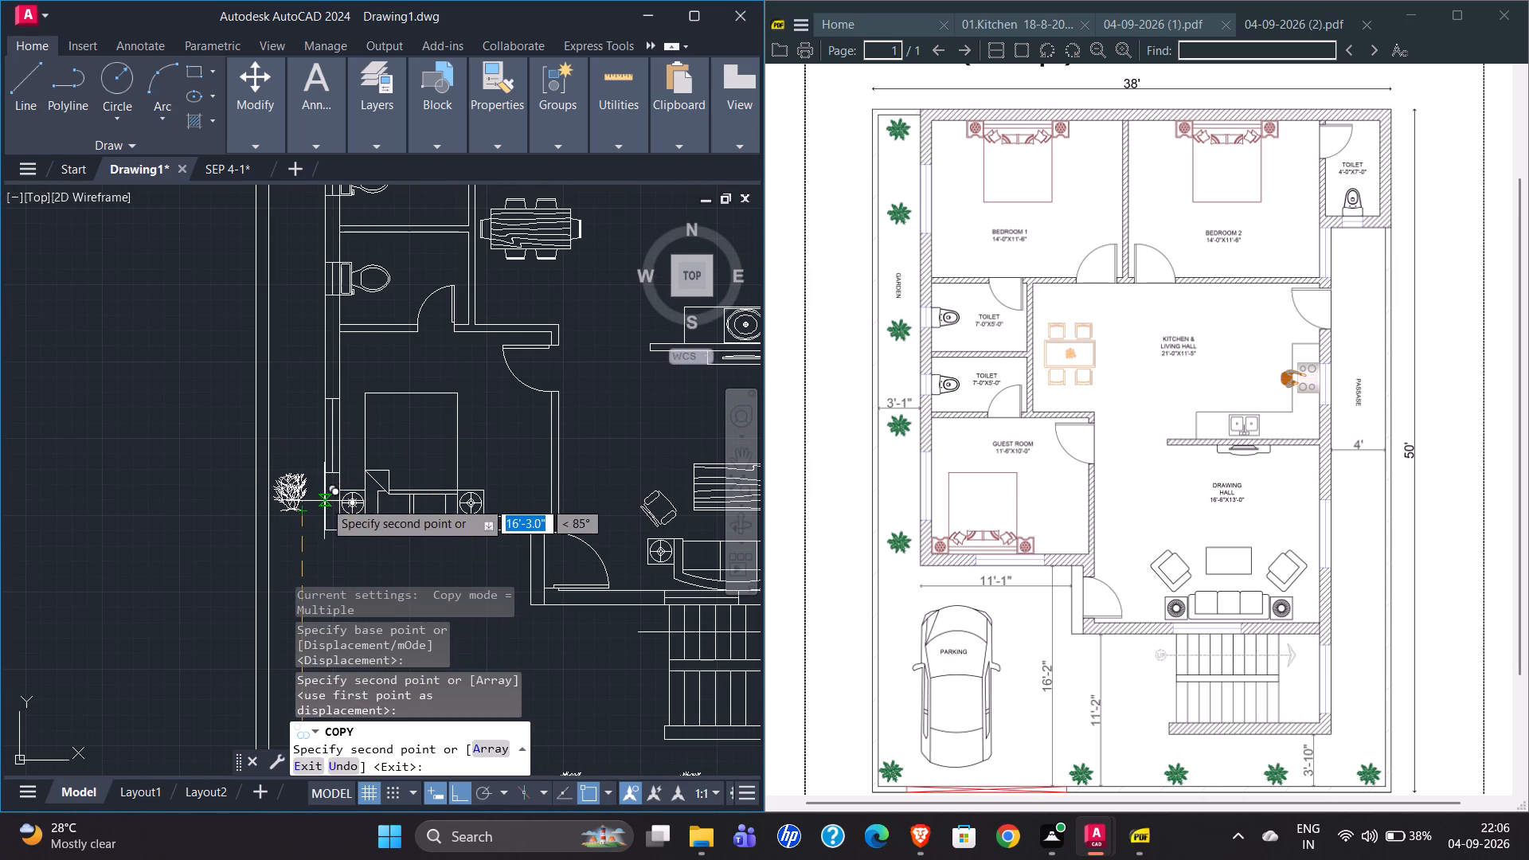
pyautogui.scroll(-1, 304, 526)
pyautogui.scroll(1, 294, 474)
pyautogui.press('Escape')
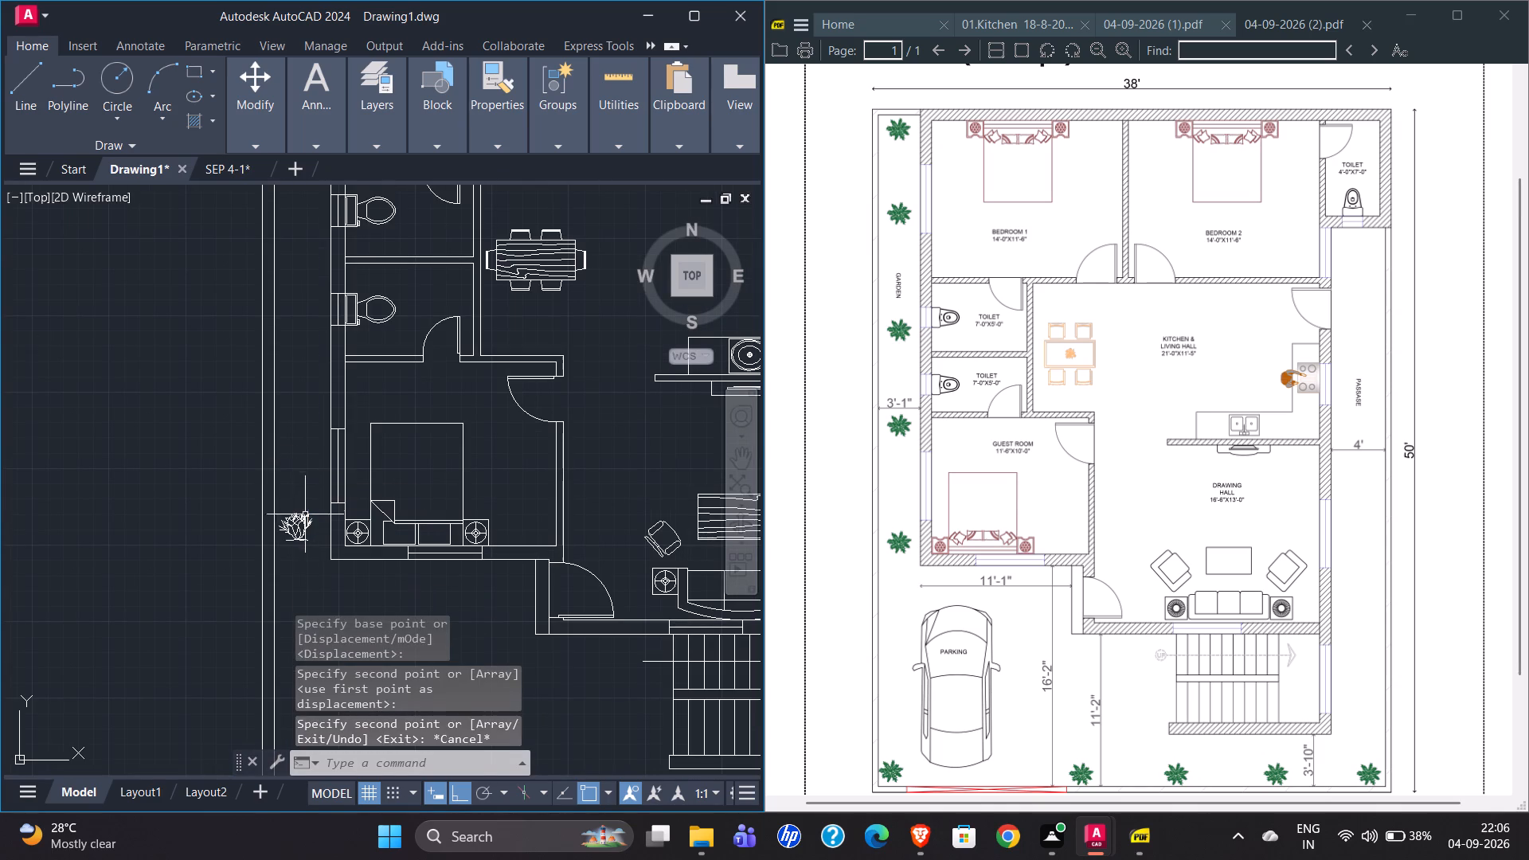
# Copy the plant beside the guest room northward along the west garden strip as an array of 5 items spaced 7'6" apart.
pyautogui.click(293, 528)
pyautogui.press('c')
pyautogui.press('o')
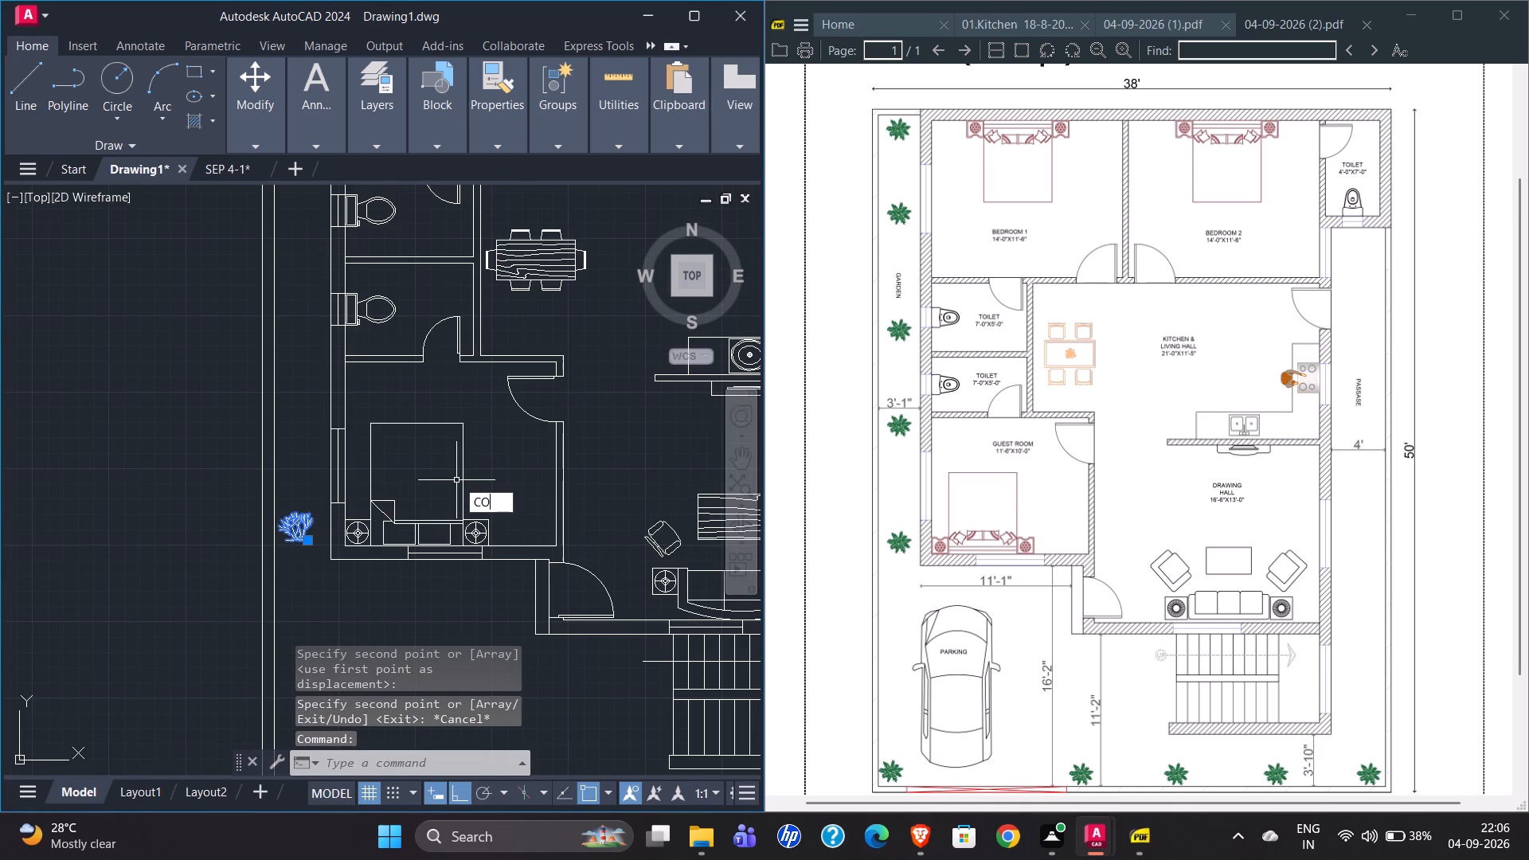
pyautogui.press('Return')
pyautogui.click(312, 544)
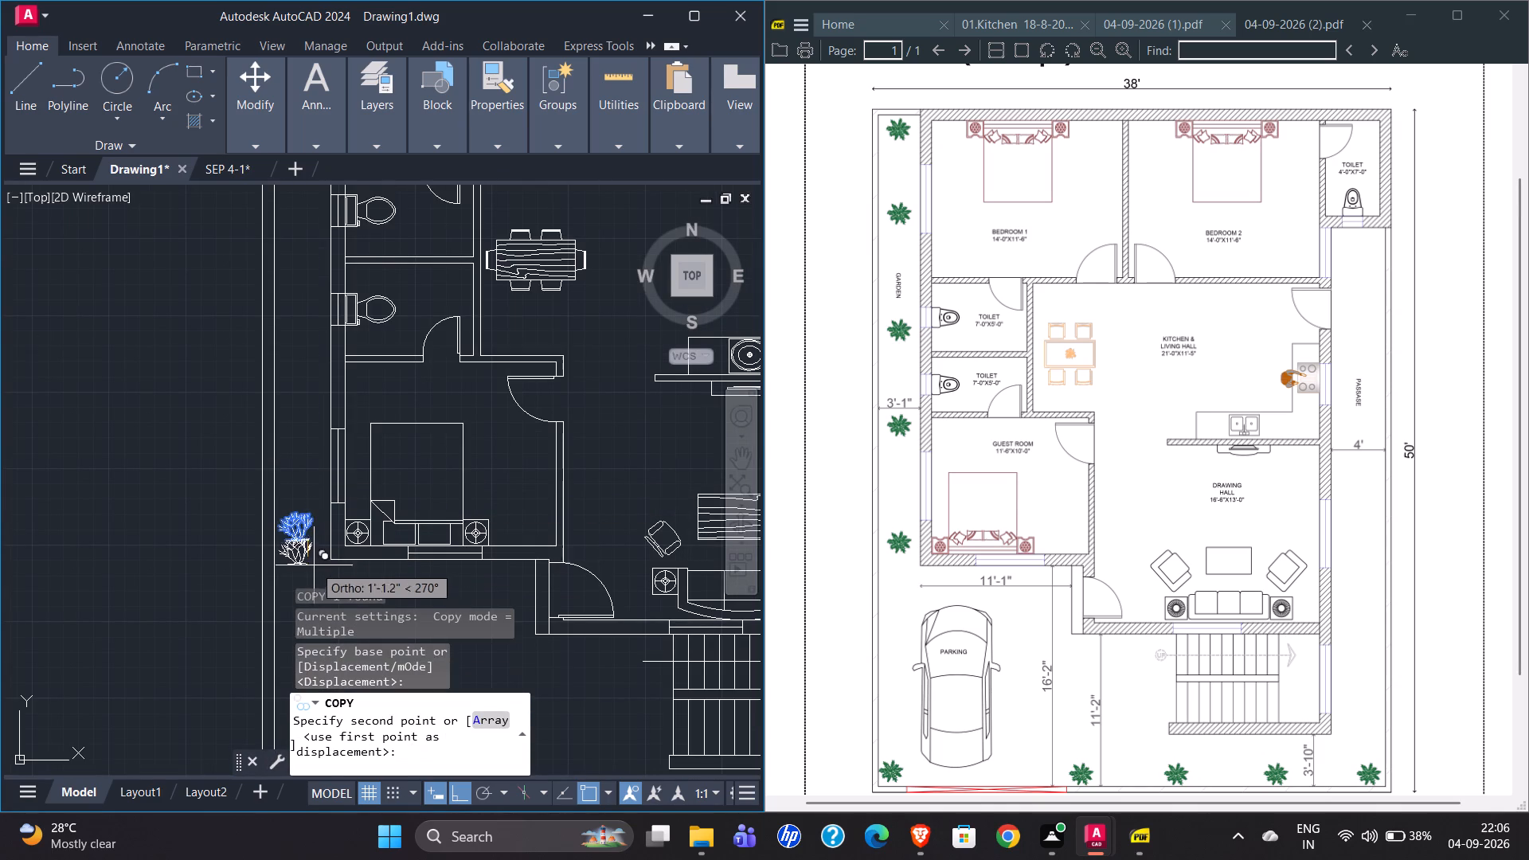
pyautogui.scroll(-1, 315, 581)
pyautogui.scroll(-1, 310, 438)
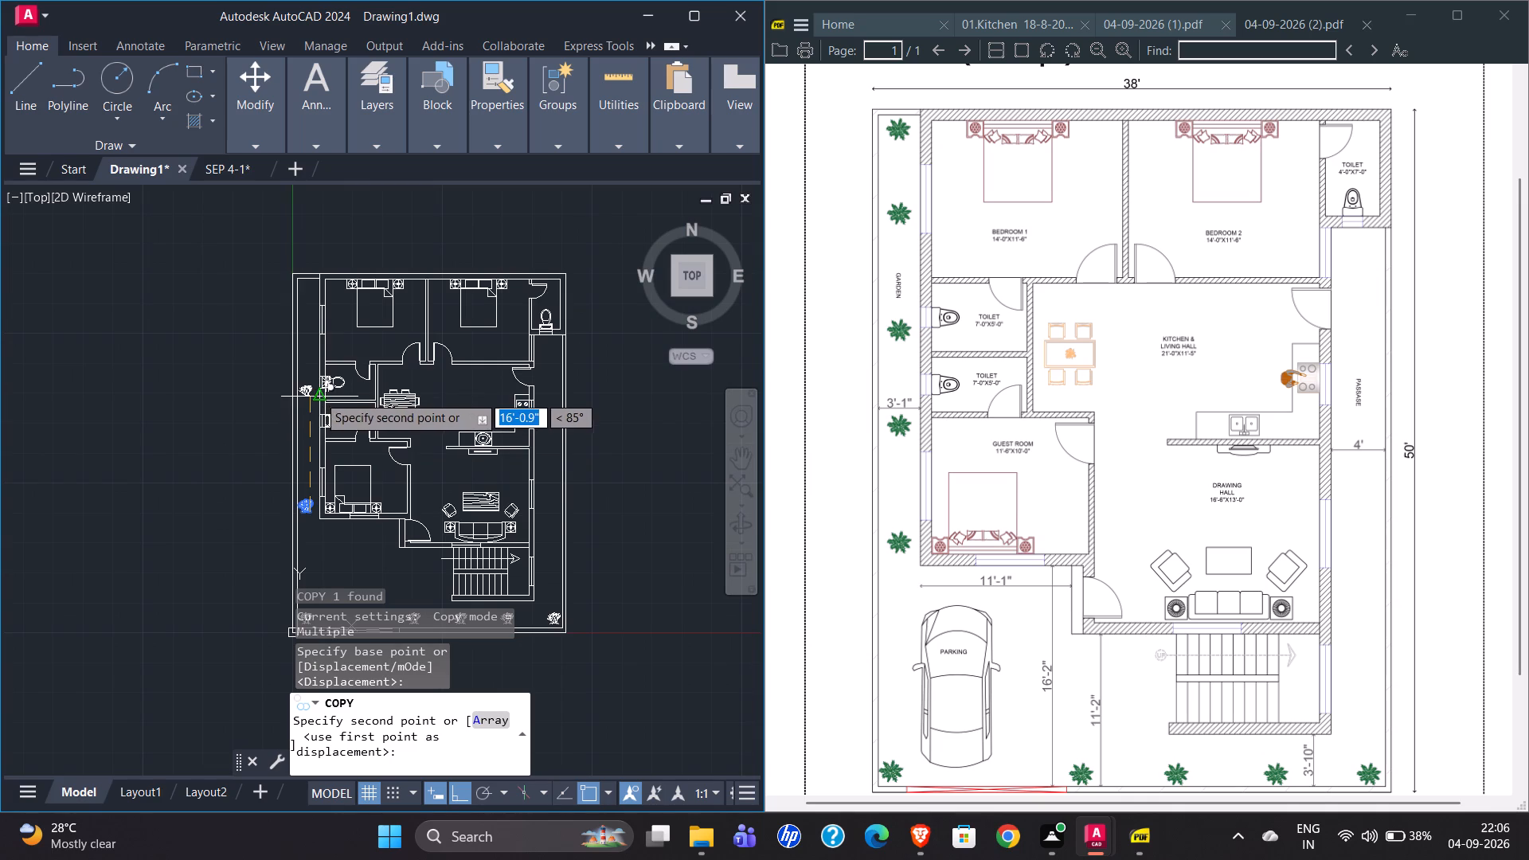
pyautogui.click(479, 720)
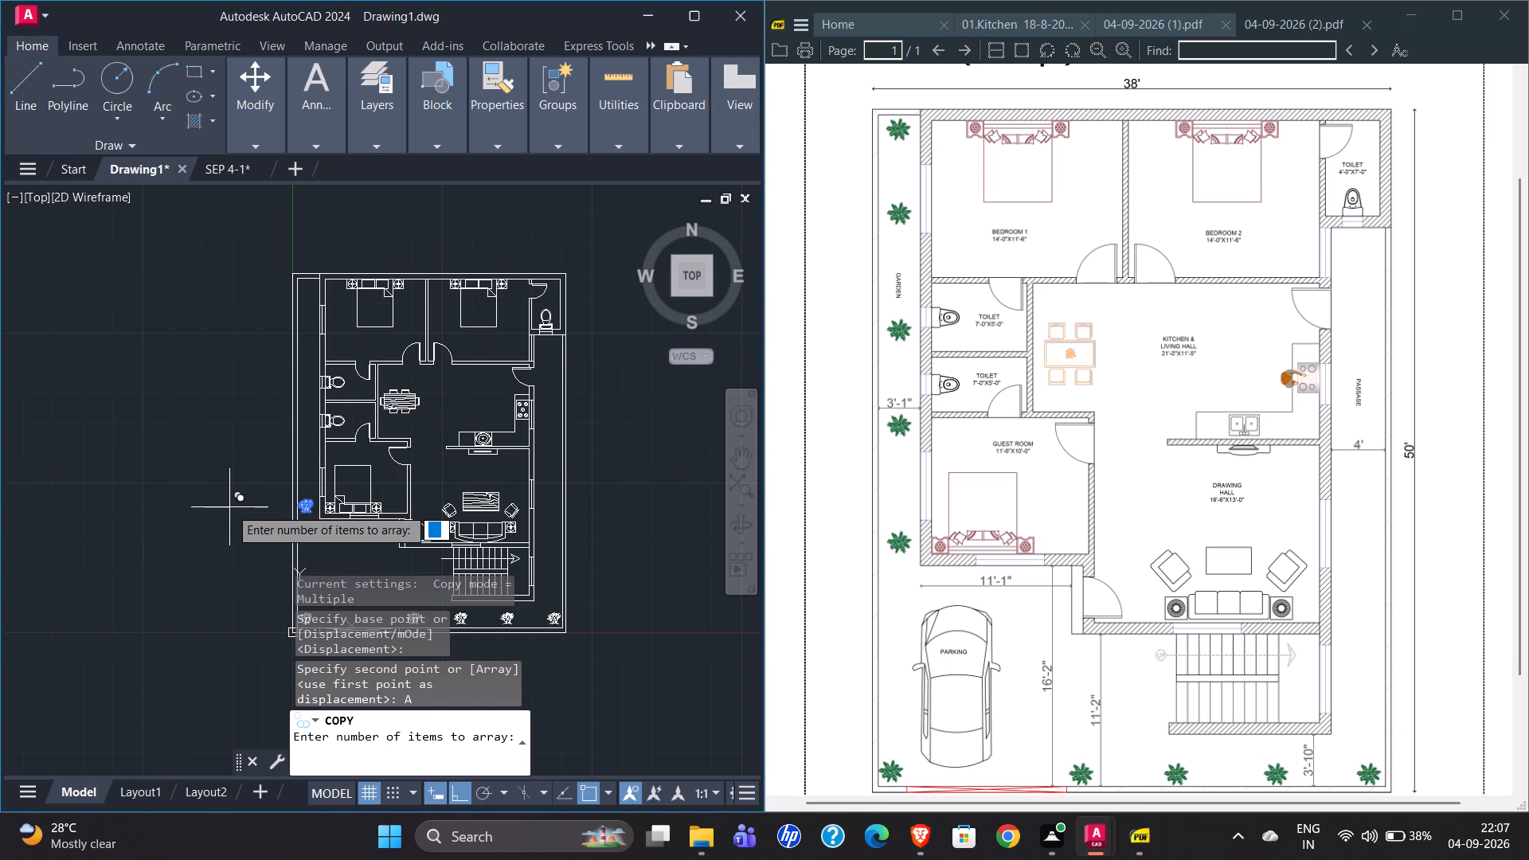
pyautogui.press('5')
pyautogui.press('Return')
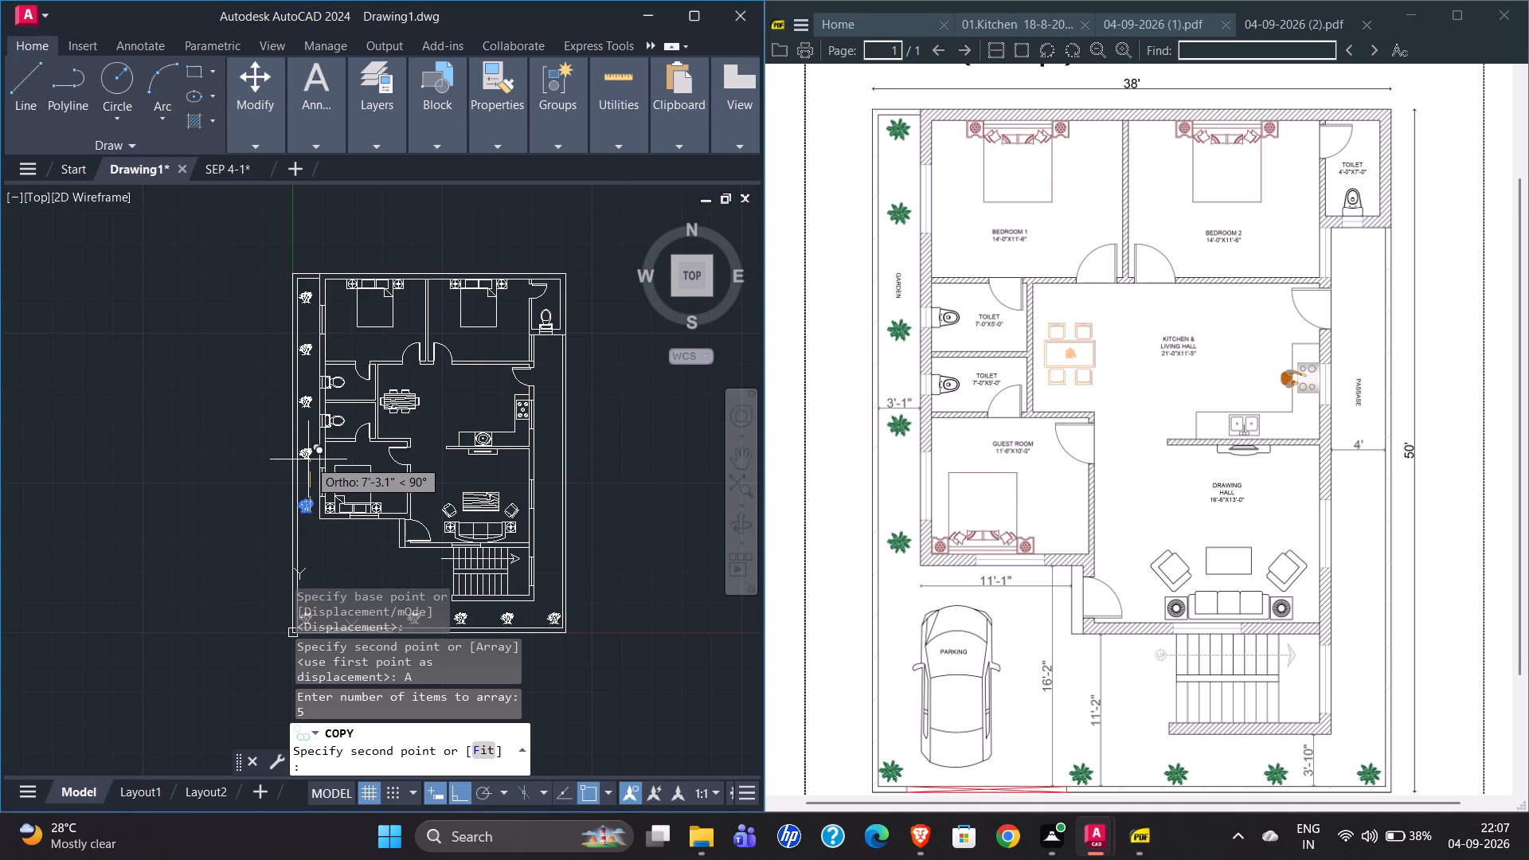
pyautogui.scroll(2, 308, 459)
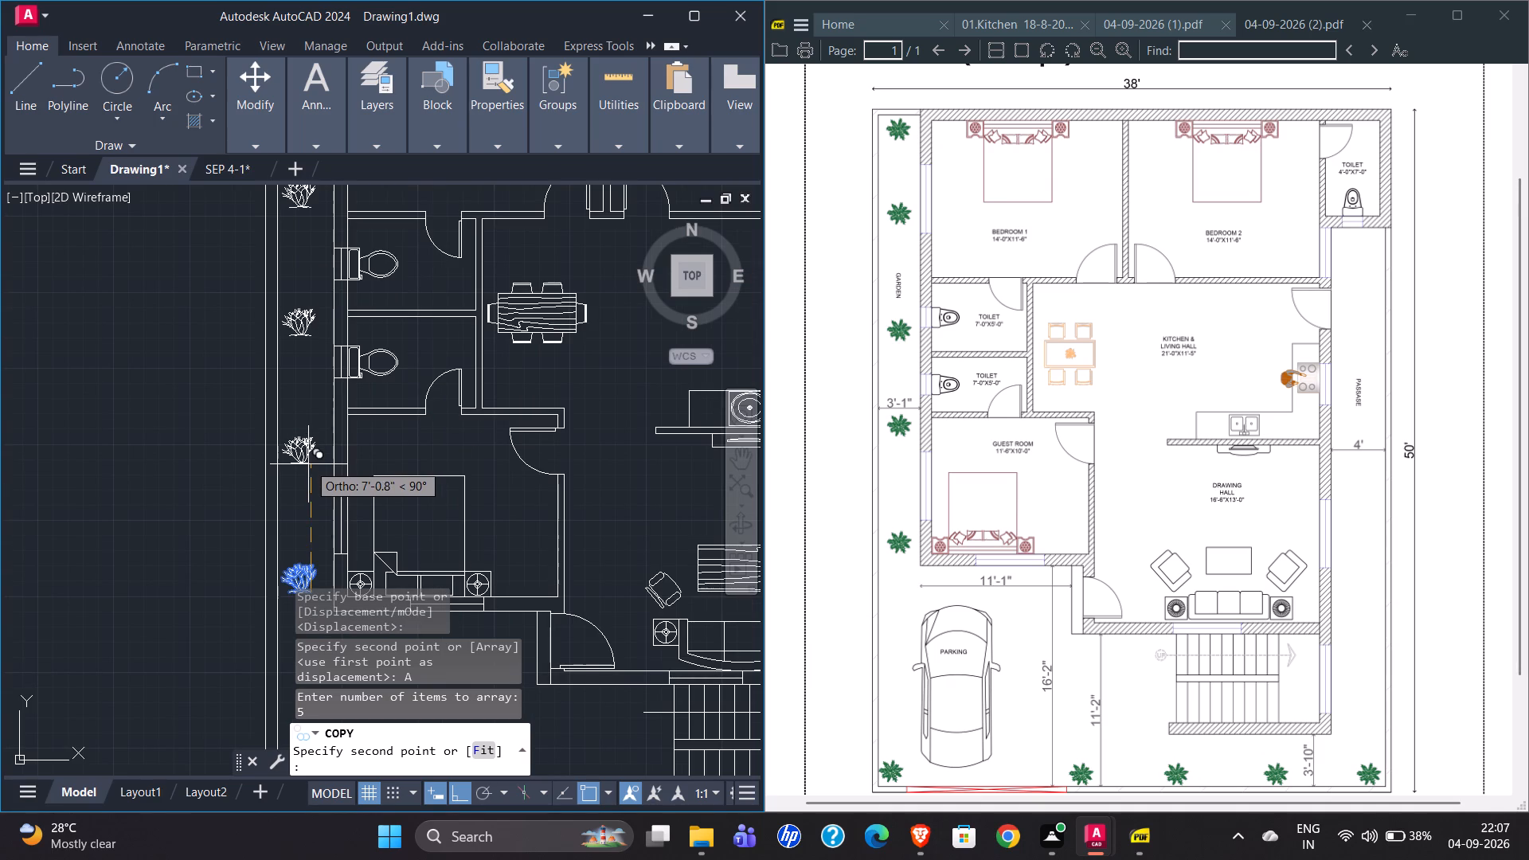
pyautogui.scroll(-1, 308, 464)
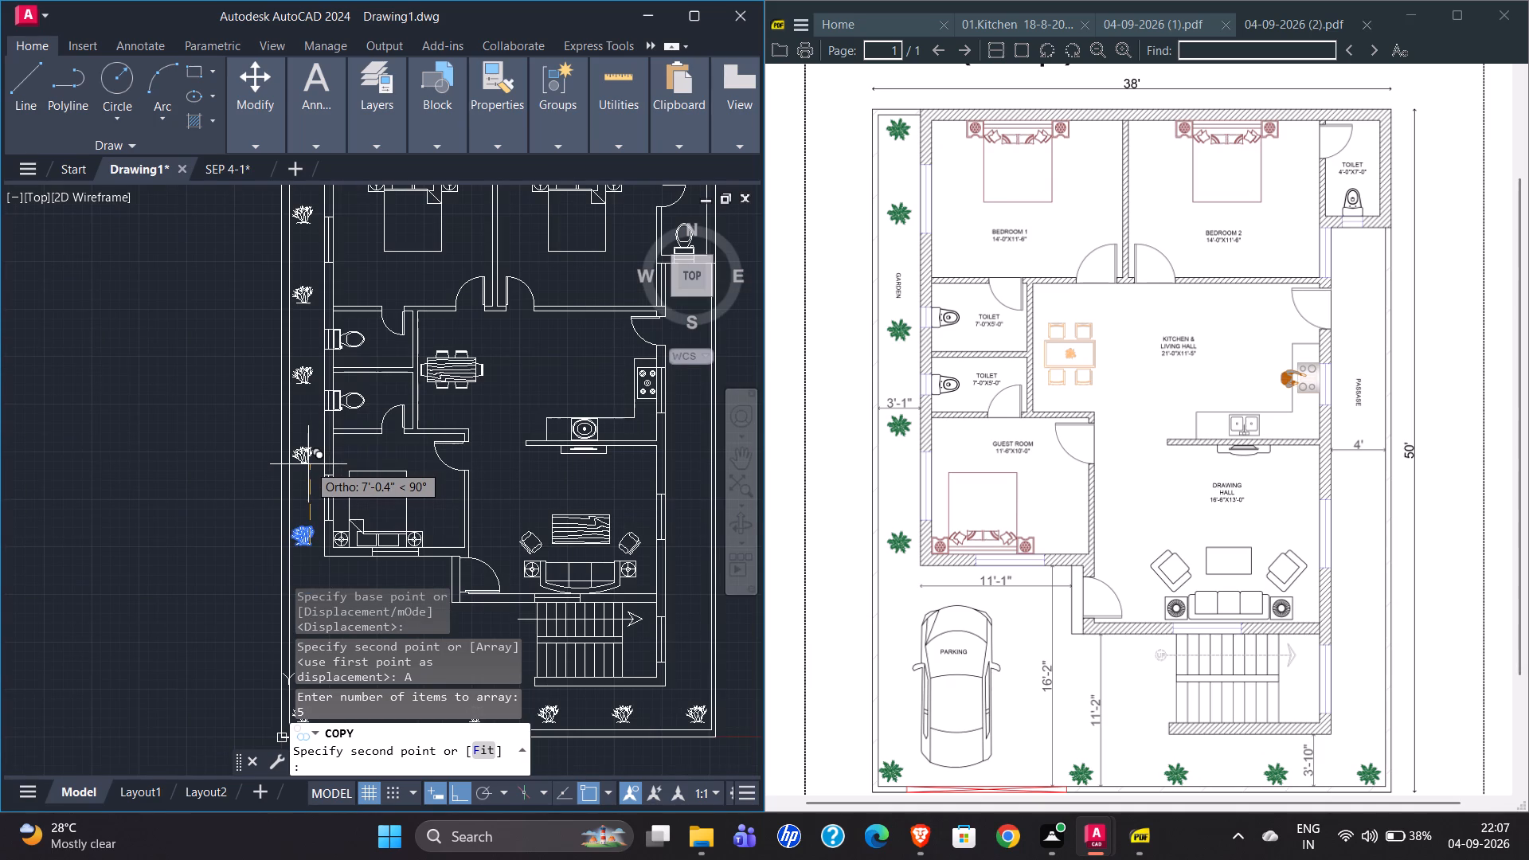
pyautogui.scroll(-1, 308, 464)
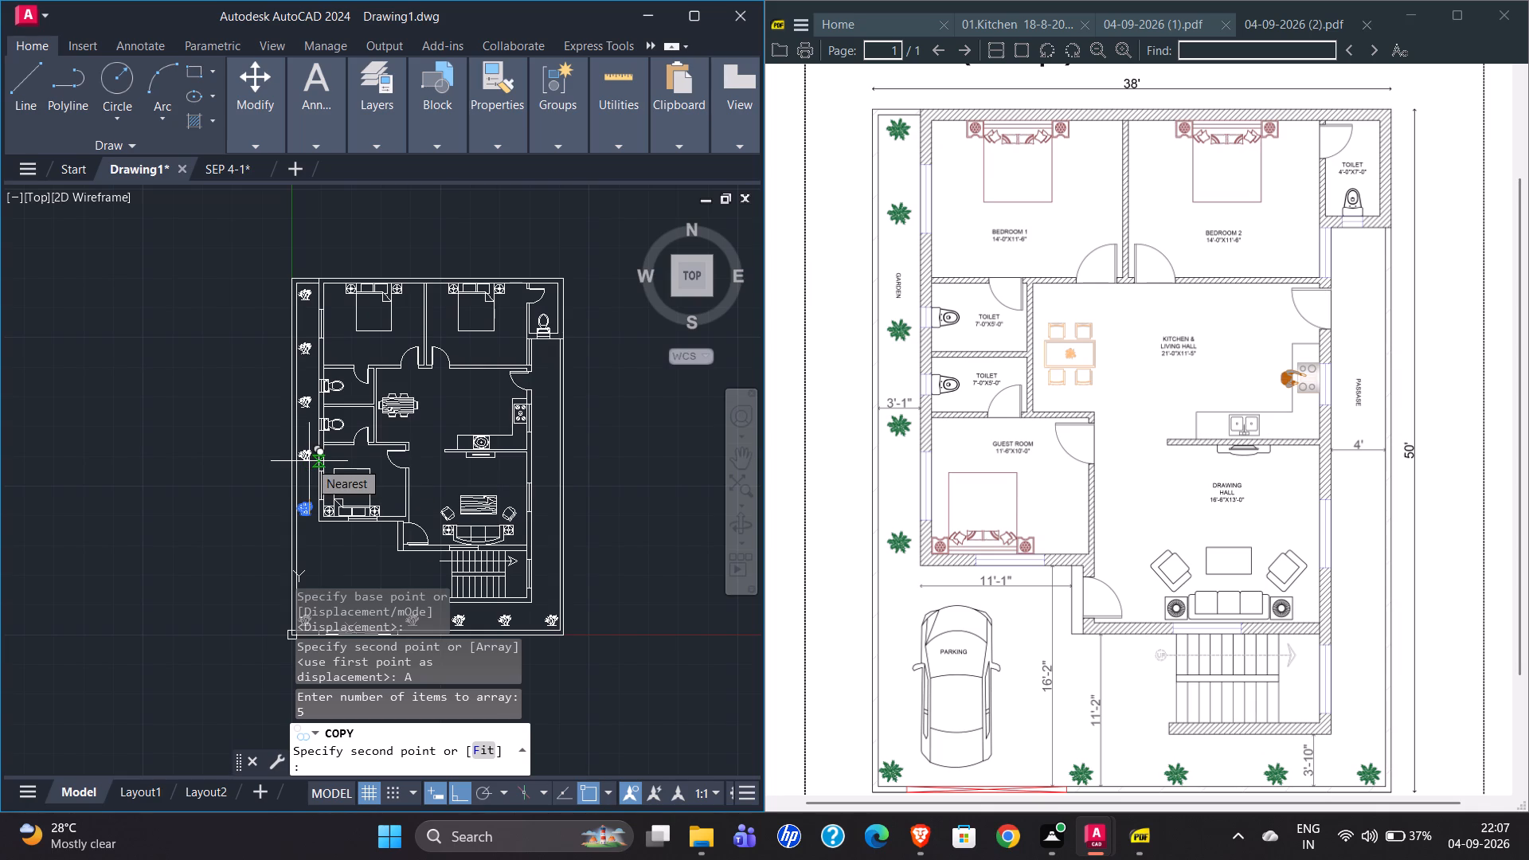
pyautogui.scroll(1, 309, 461)
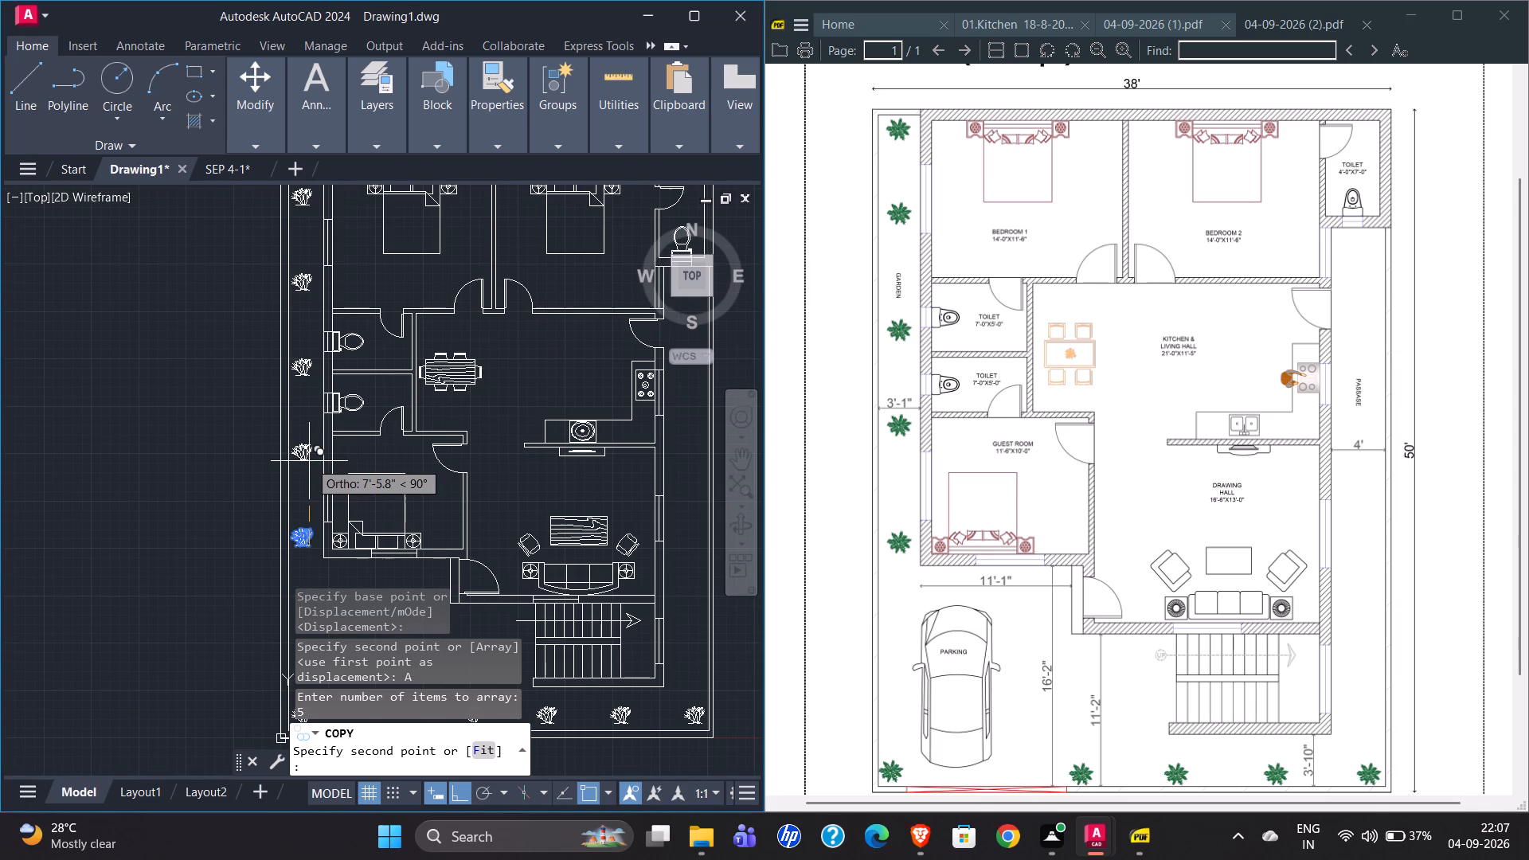
pyautogui.scroll(-1, 309, 461)
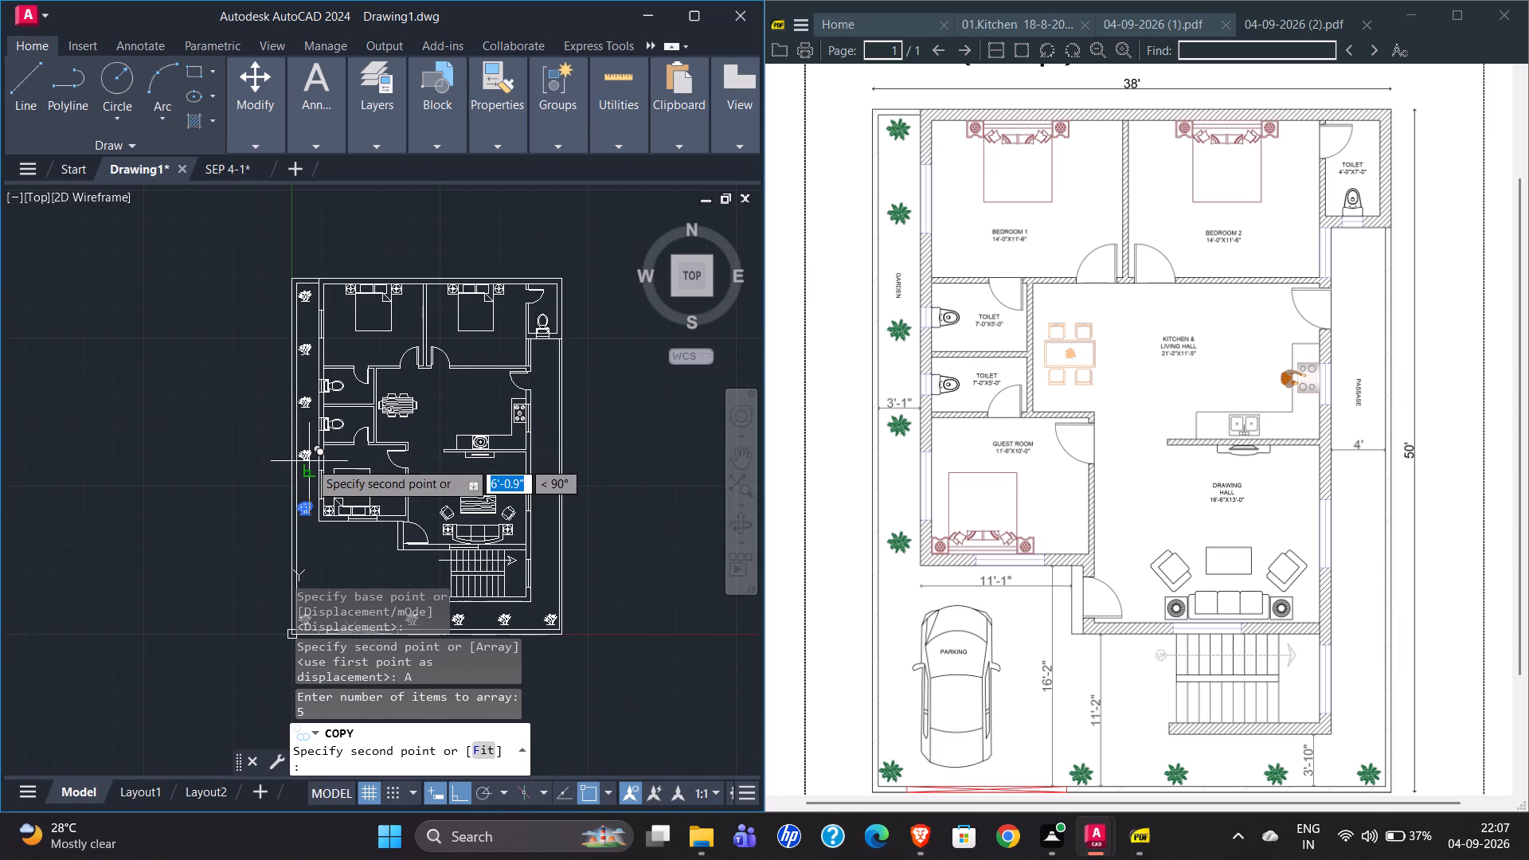
pyautogui.scroll(1, 309, 461)
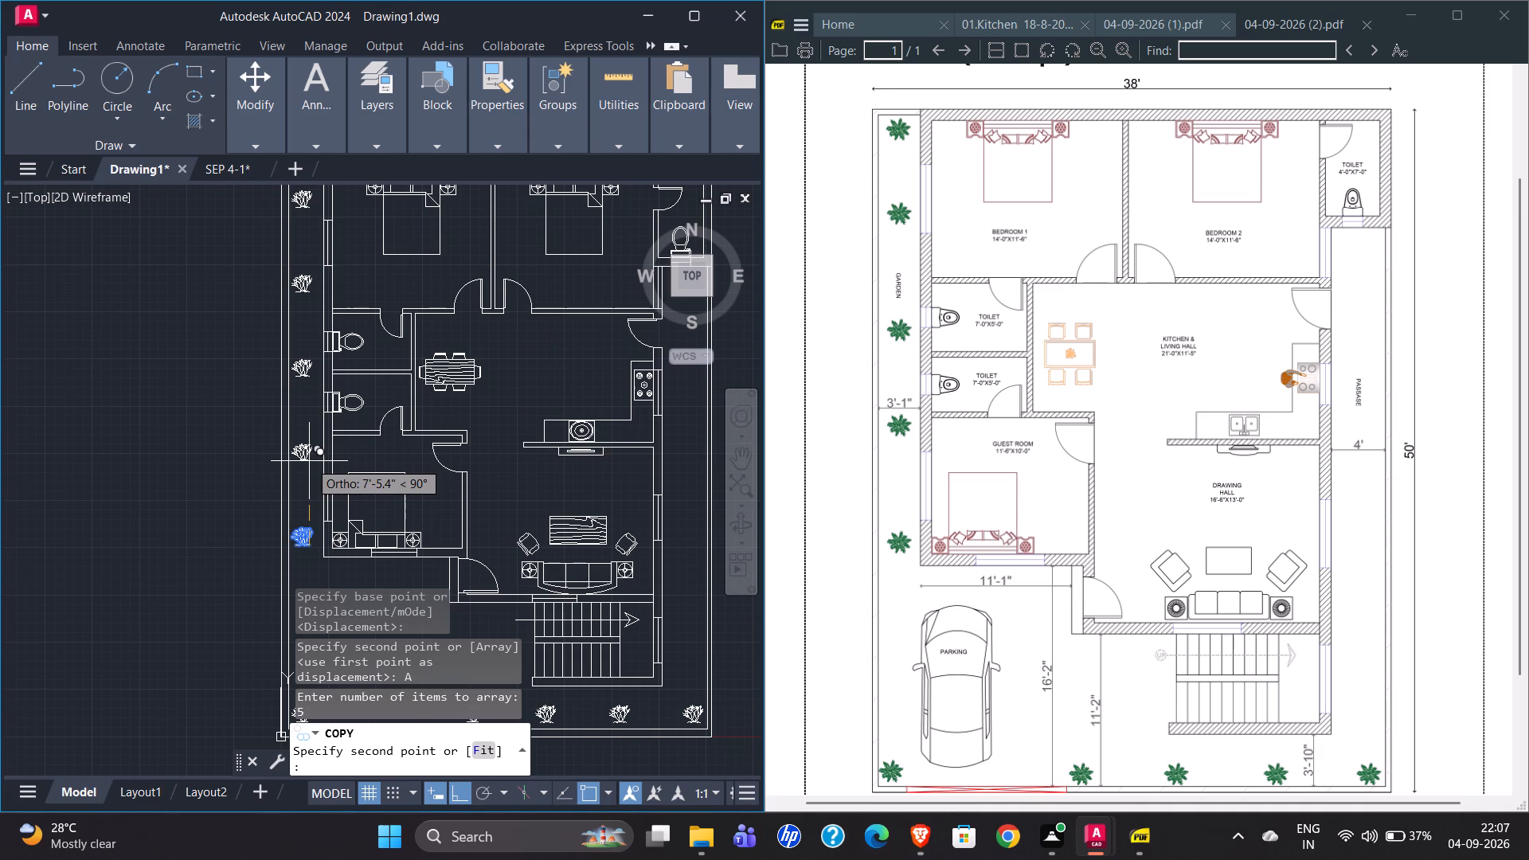
pyautogui.write('7\'6"')
pyautogui.press('Return')
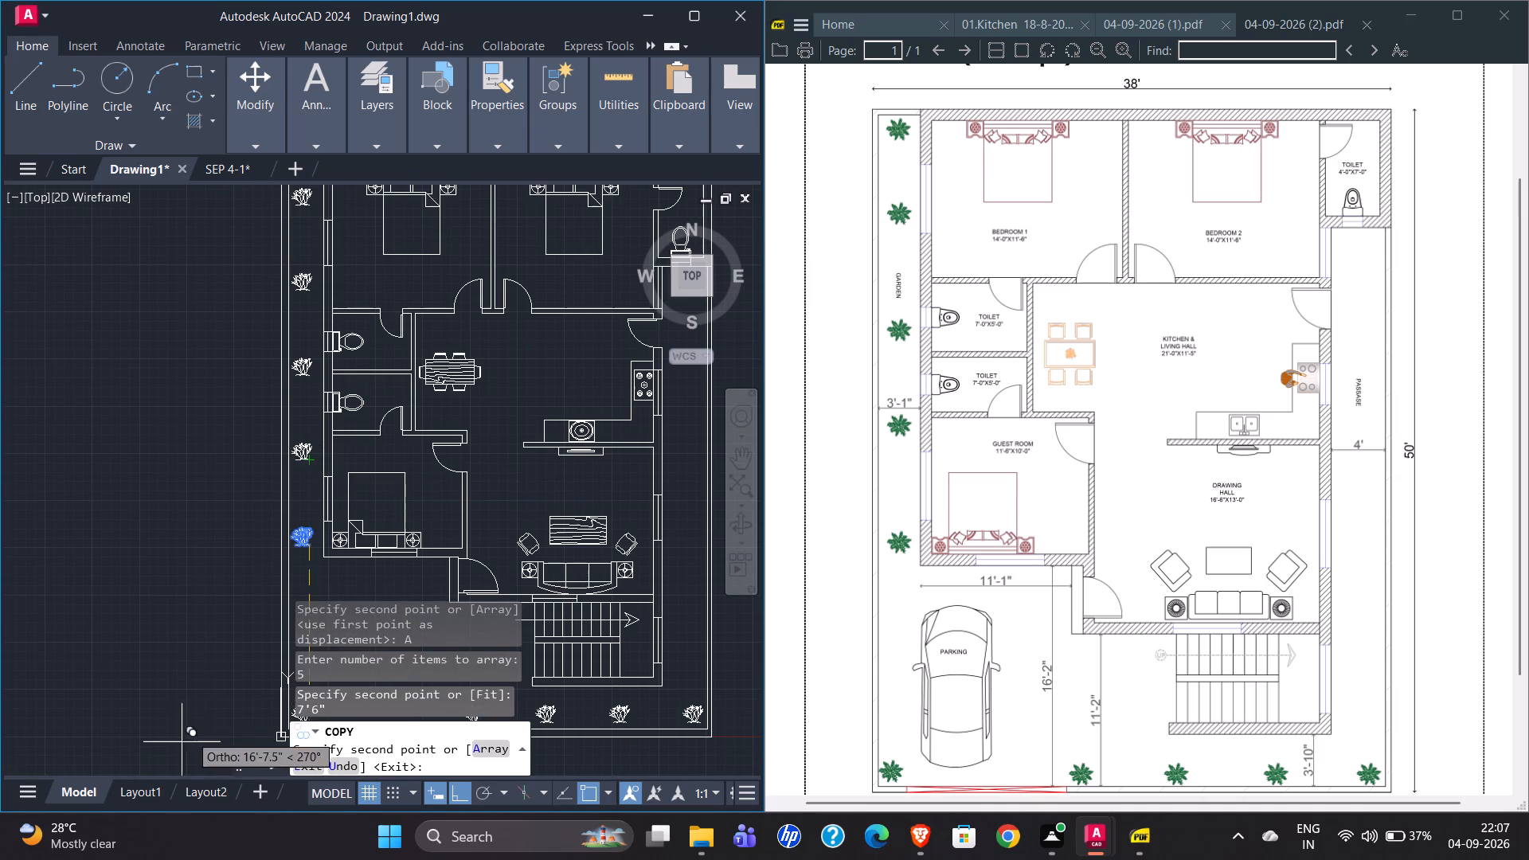
pyautogui.scroll(-1, 168, 715)
pyautogui.scroll(4, 221, 385)
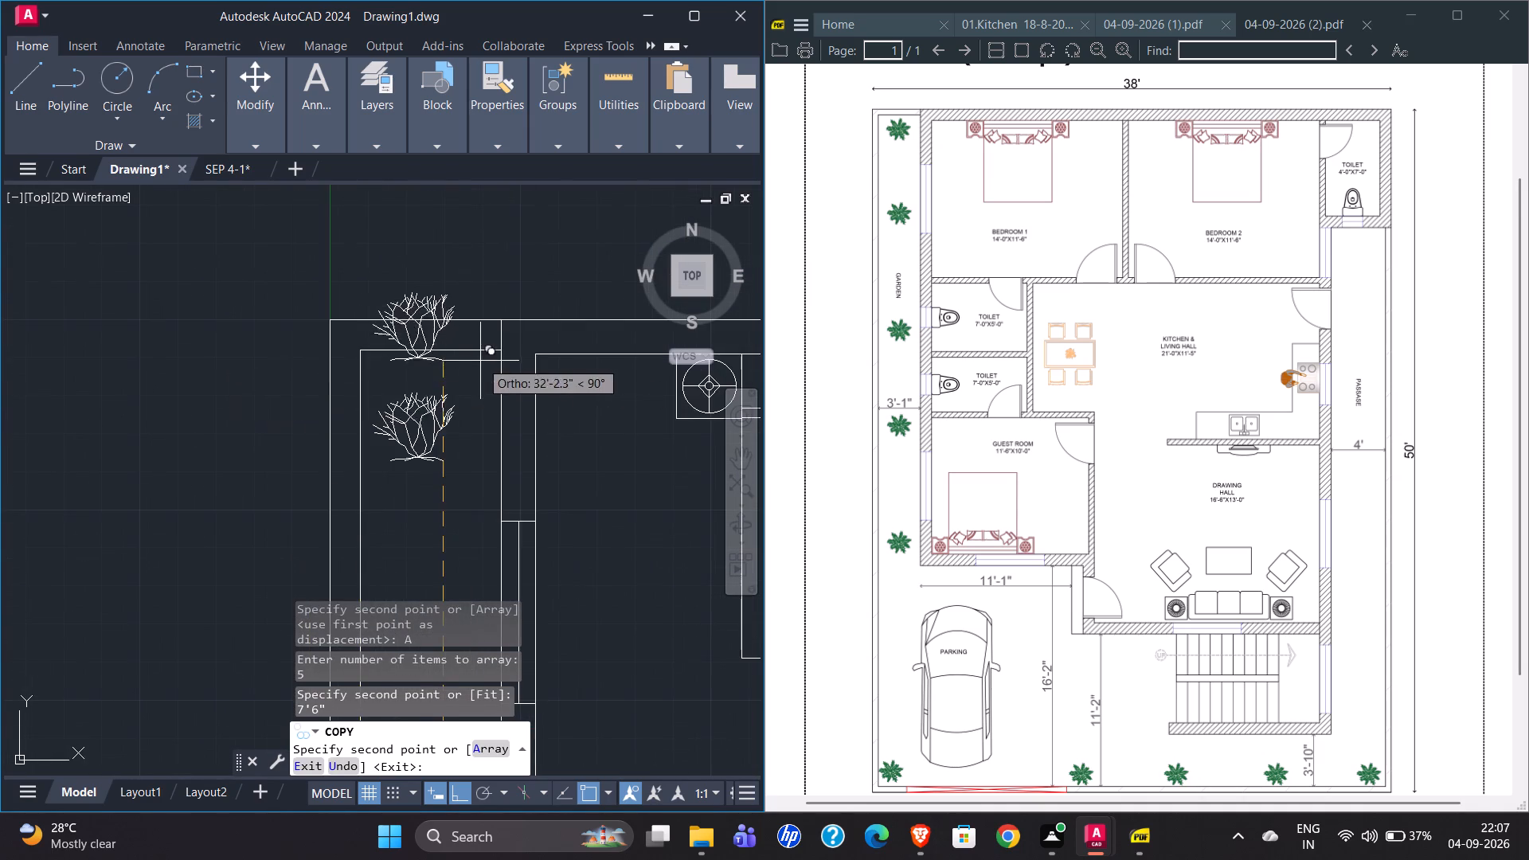
pyautogui.scroll(-2, 235, 444)
pyautogui.scroll(-2, 350, 392)
pyautogui.press('Escape')
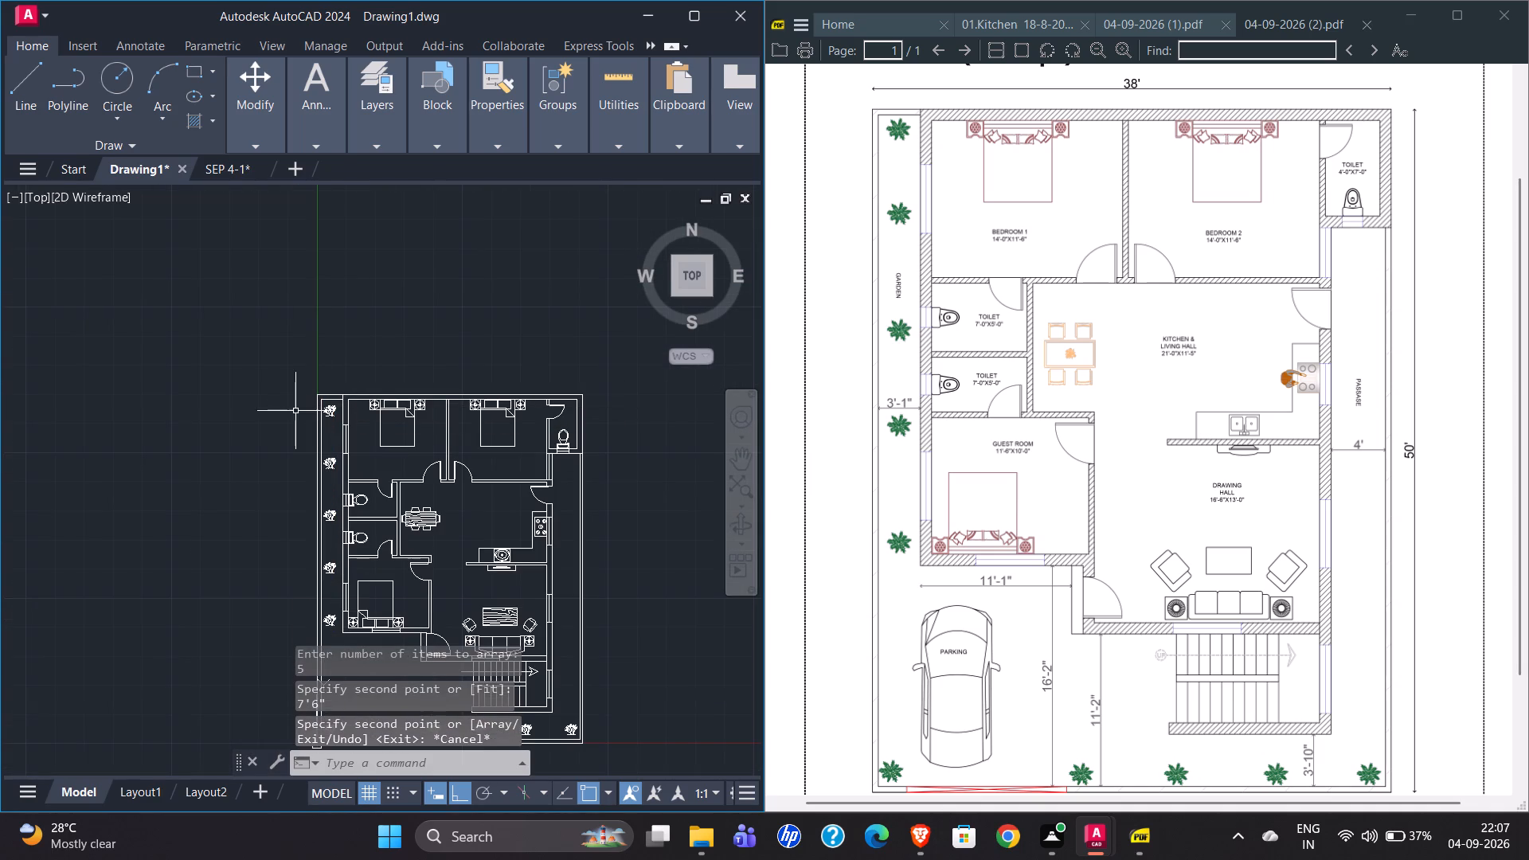
# Check the distances from the entrance wall corner and the guest room's south wall to the south boundary wall using temporary lines.
pyautogui.scroll(-1, 302, 444)
pyautogui.scroll(3, 319, 568)
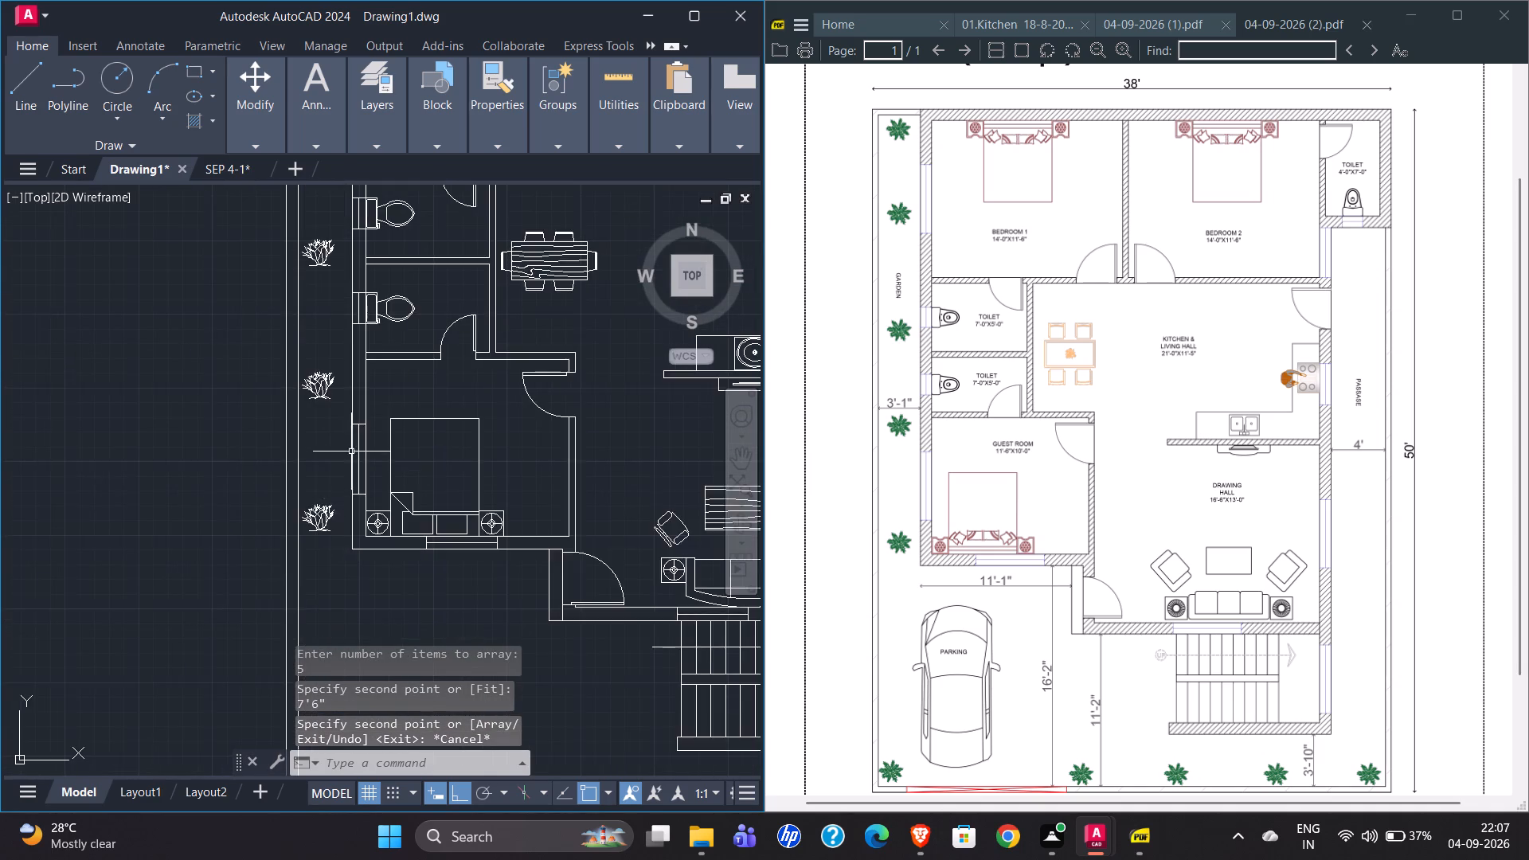
pyautogui.scroll(-2, 319, 450)
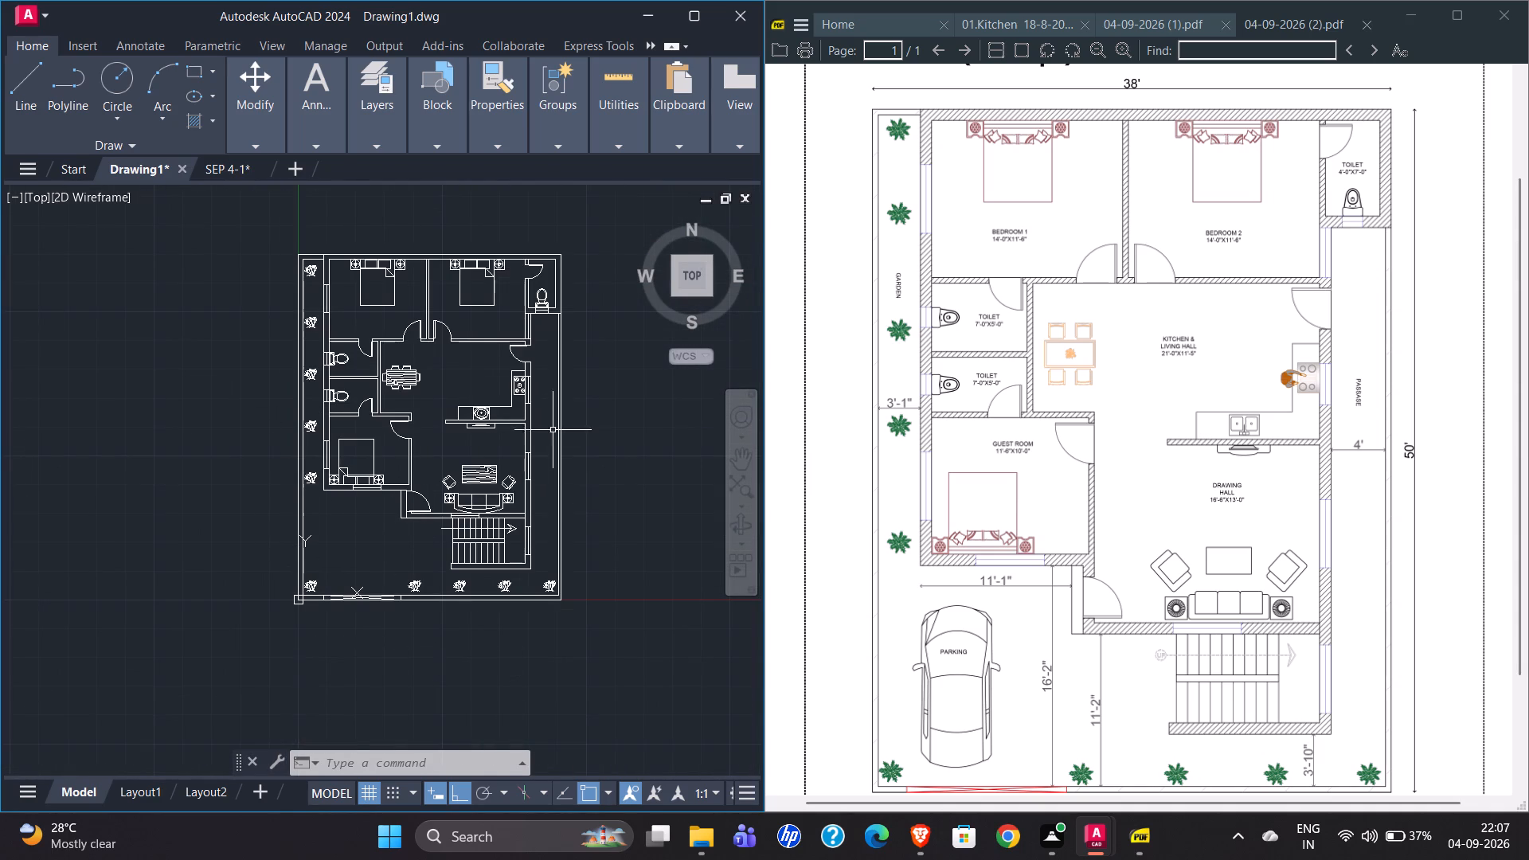
pyautogui.scroll(2, 495, 534)
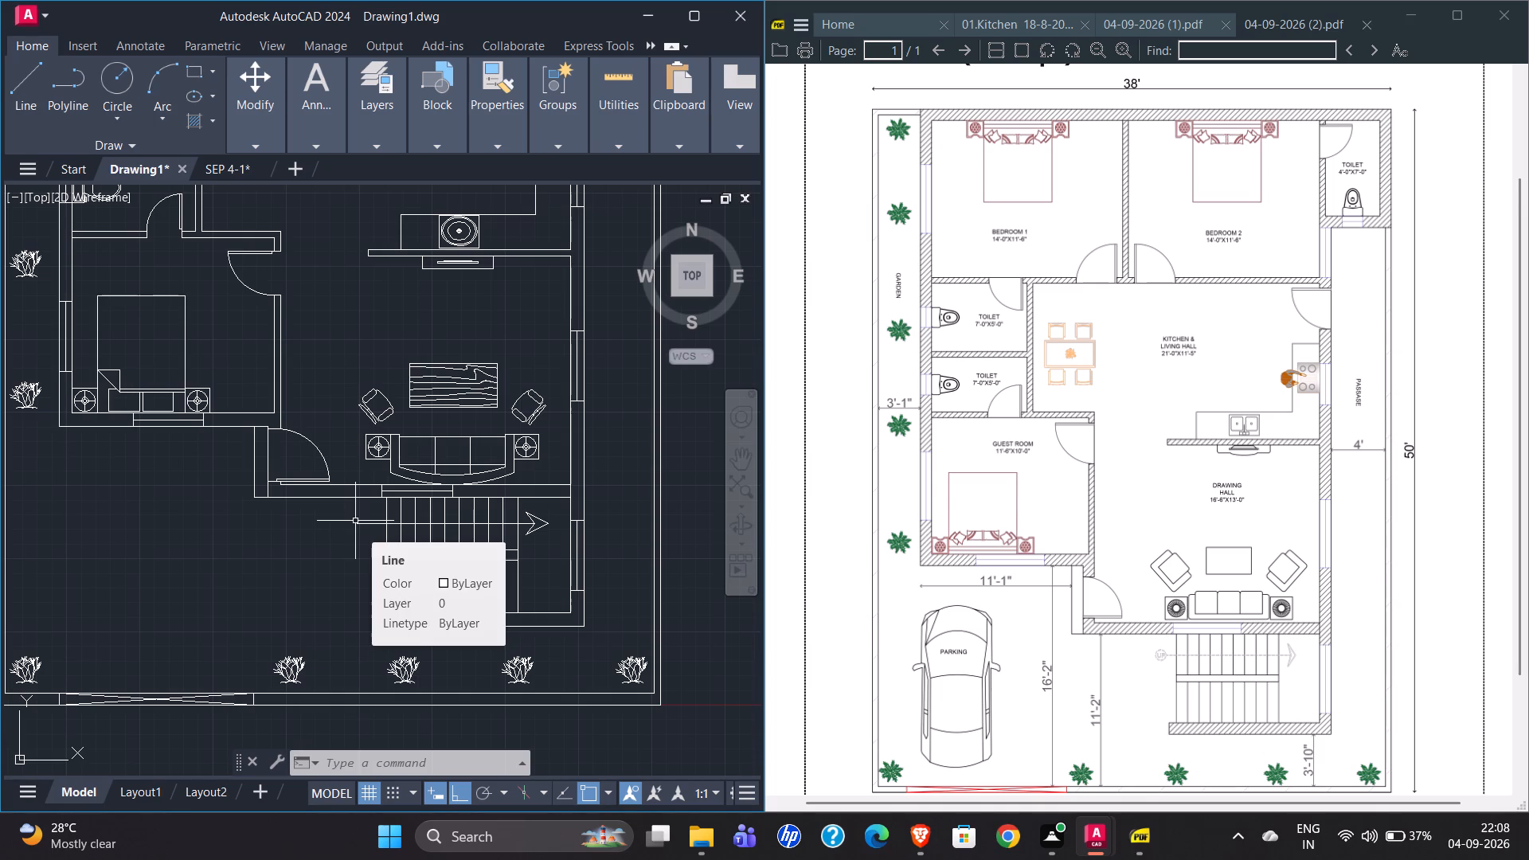
pyautogui.click(10, 85)
pyautogui.scroll(2, 291, 713)
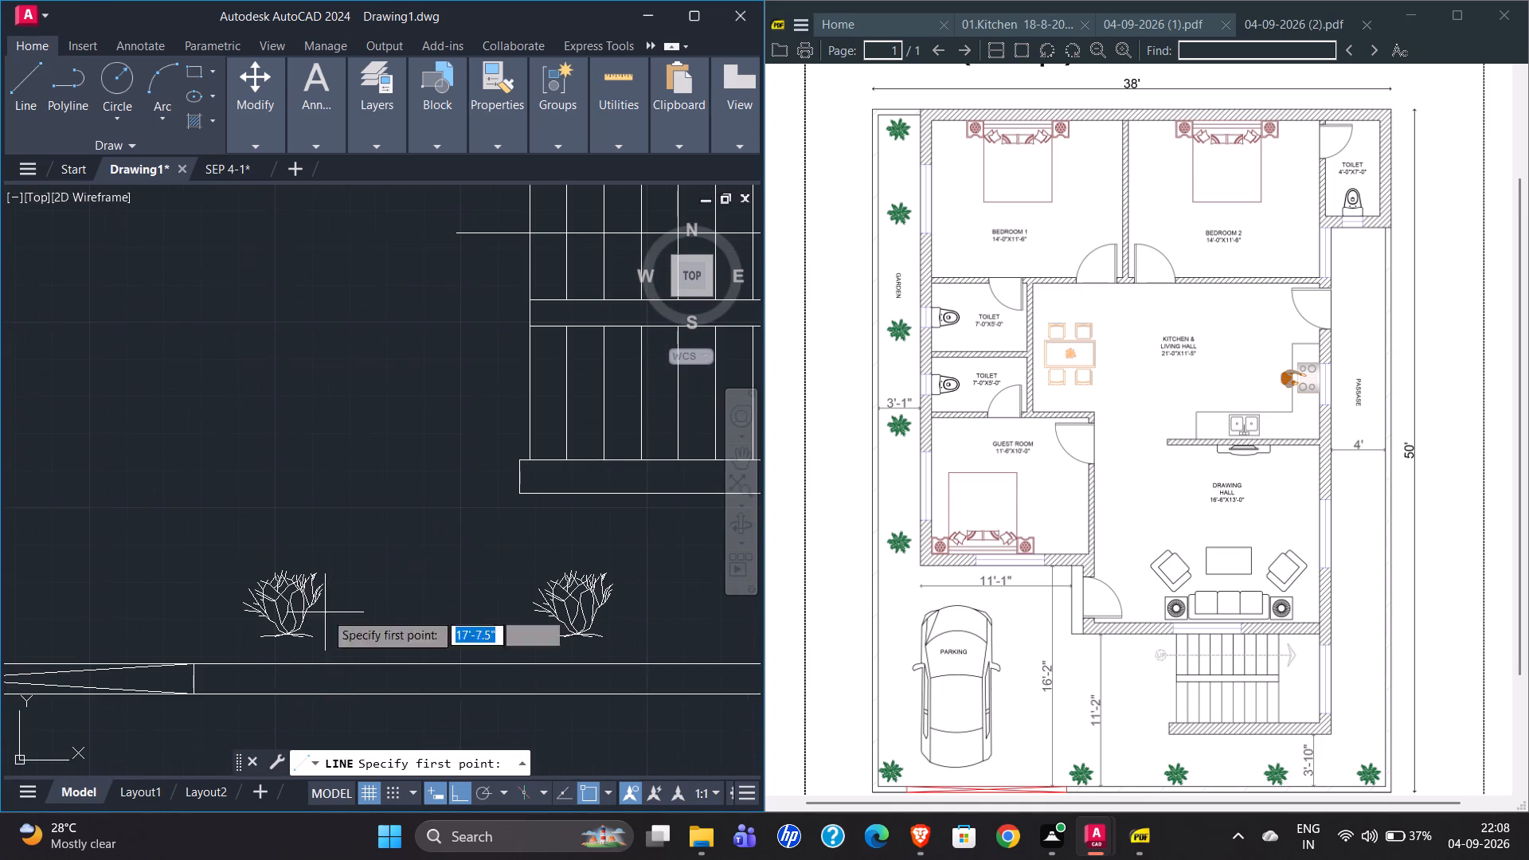
pyautogui.scroll(-1, 337, 539)
pyautogui.click(247, 301)
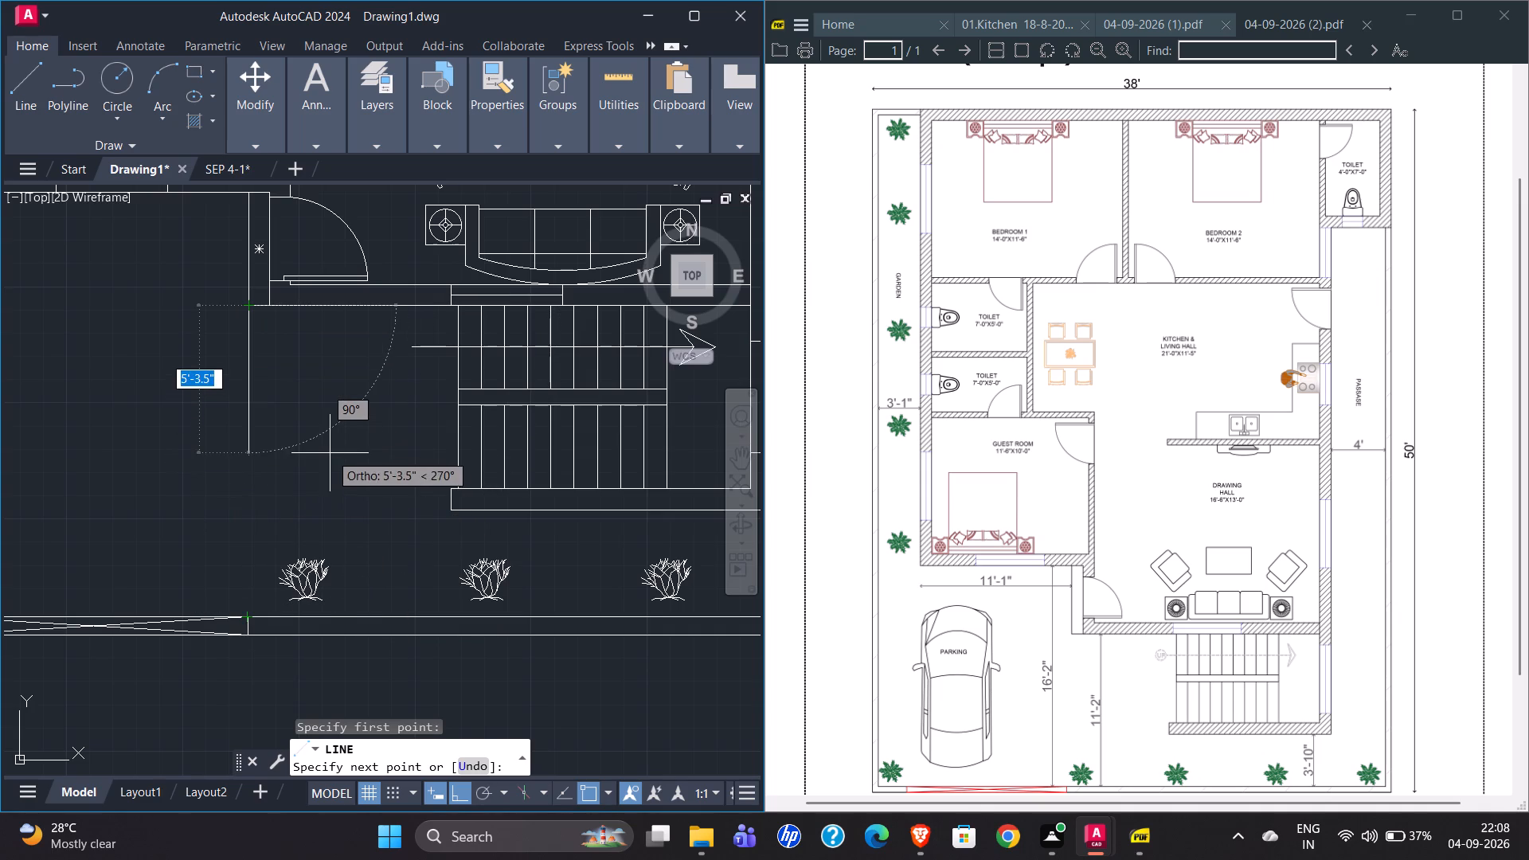
pyautogui.press('Escape')
pyautogui.click(24, 83)
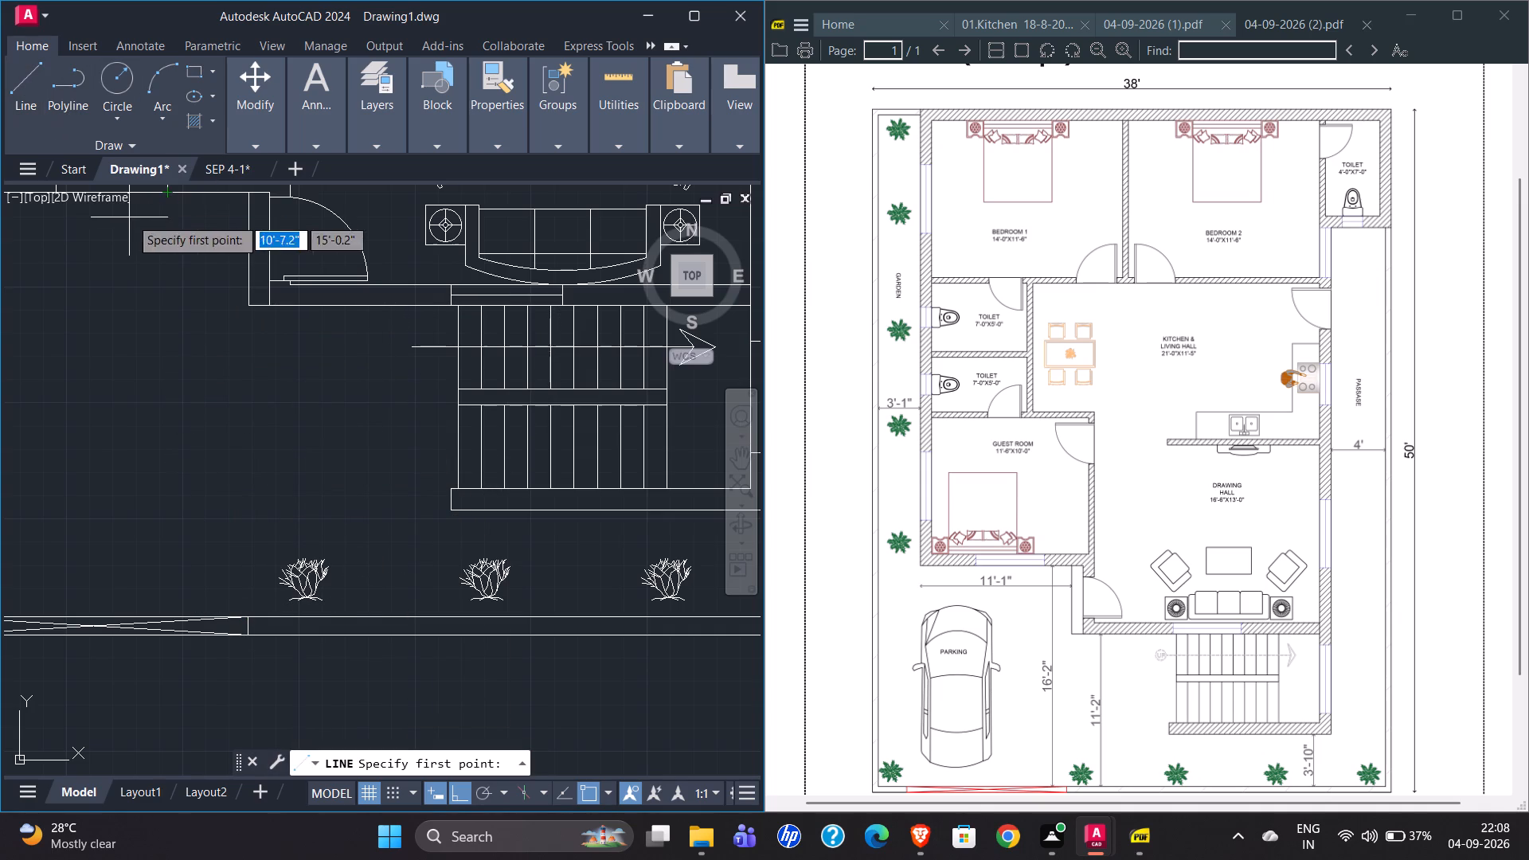
pyautogui.click(214, 196)
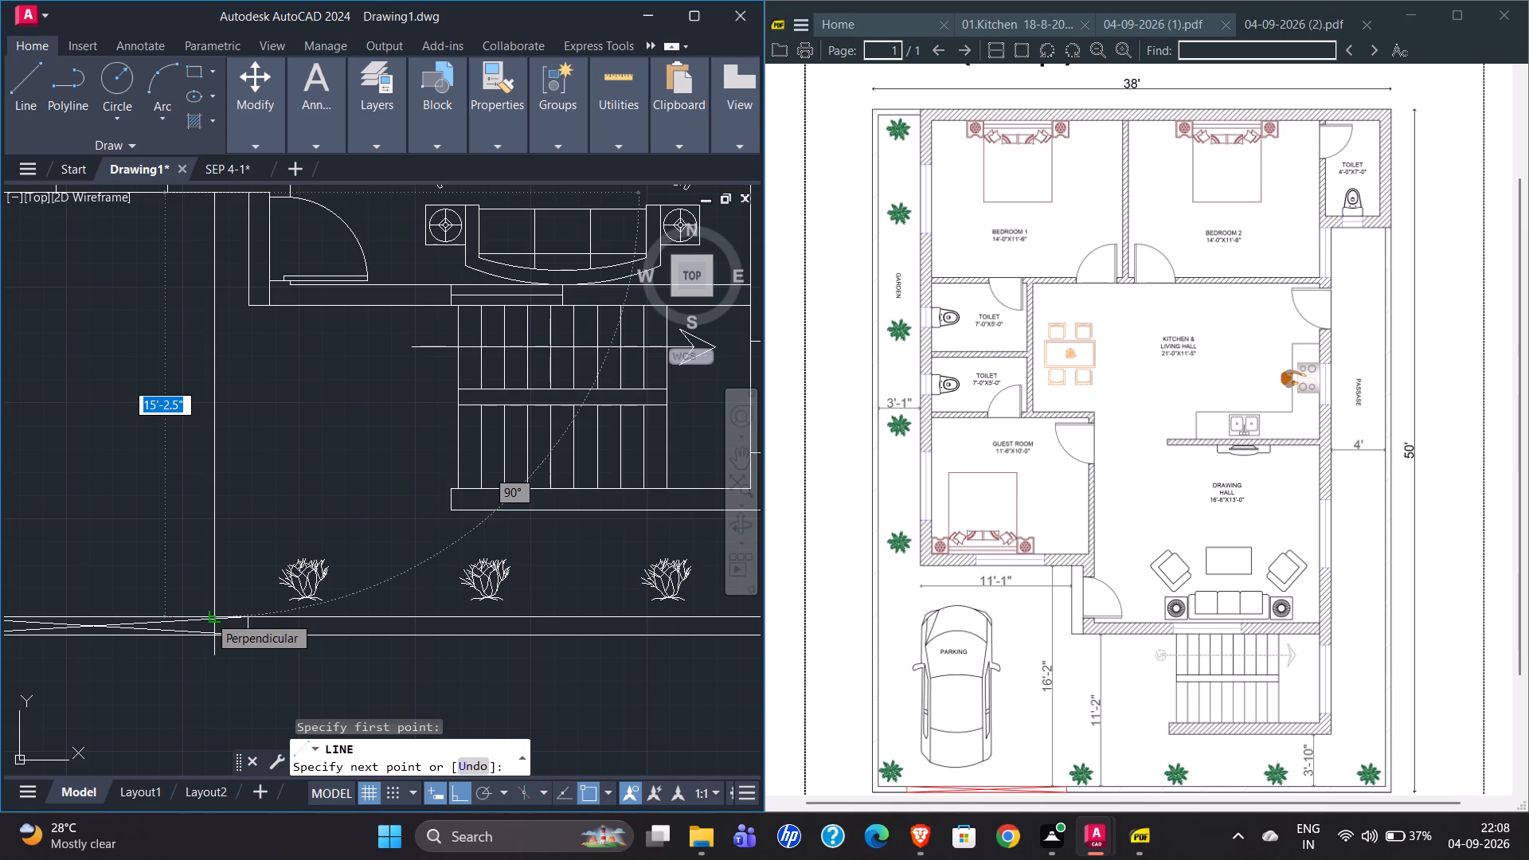
pyautogui.press('Escape')
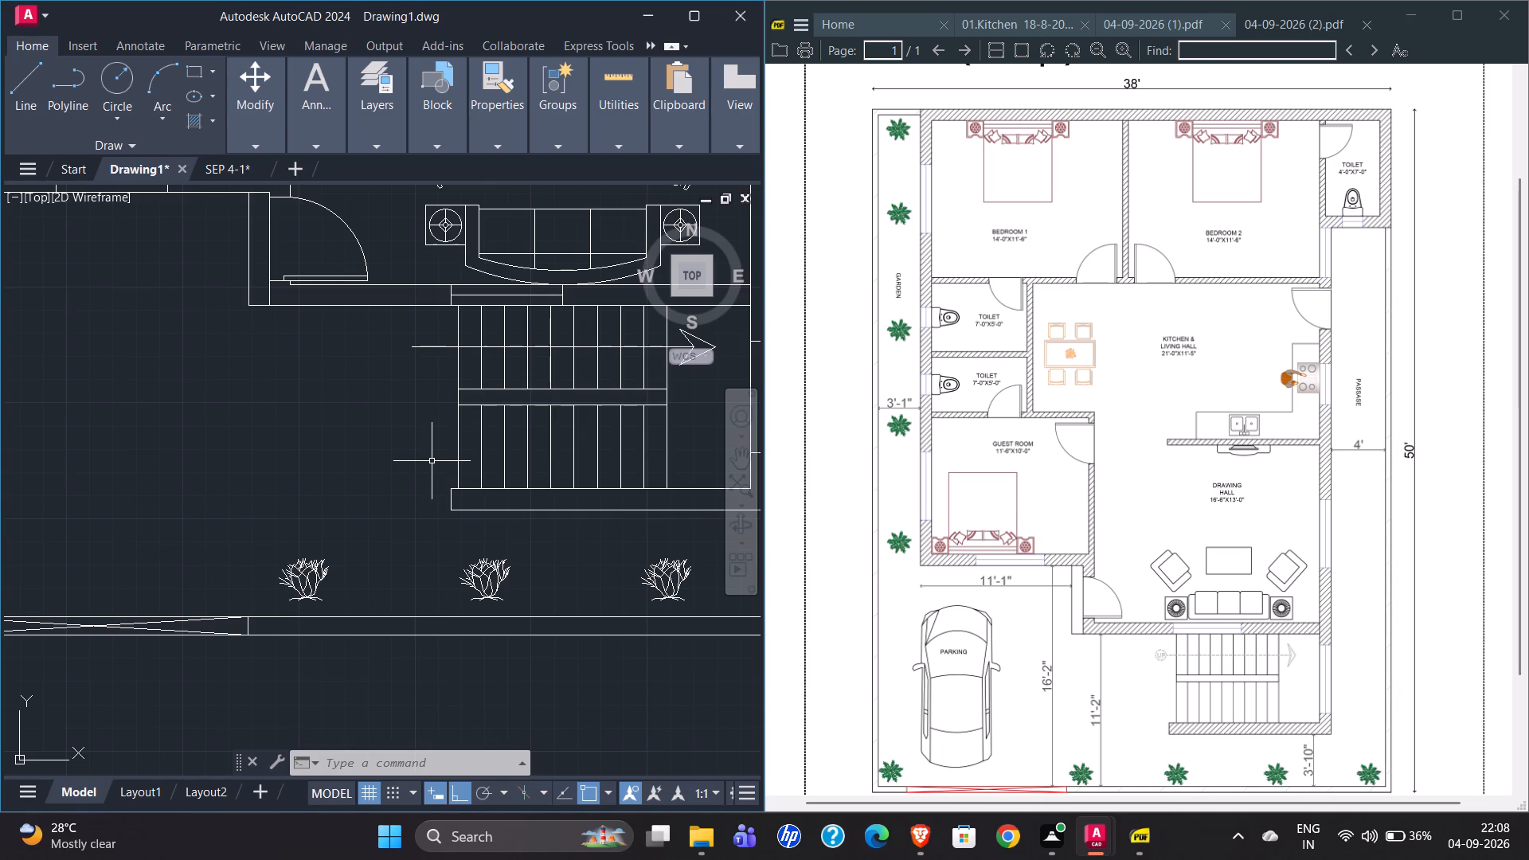
# Insert the Vehicles - Imperial block just outside the south boundary wall, below the gate.
pyautogui.scroll(-2, 424, 467)
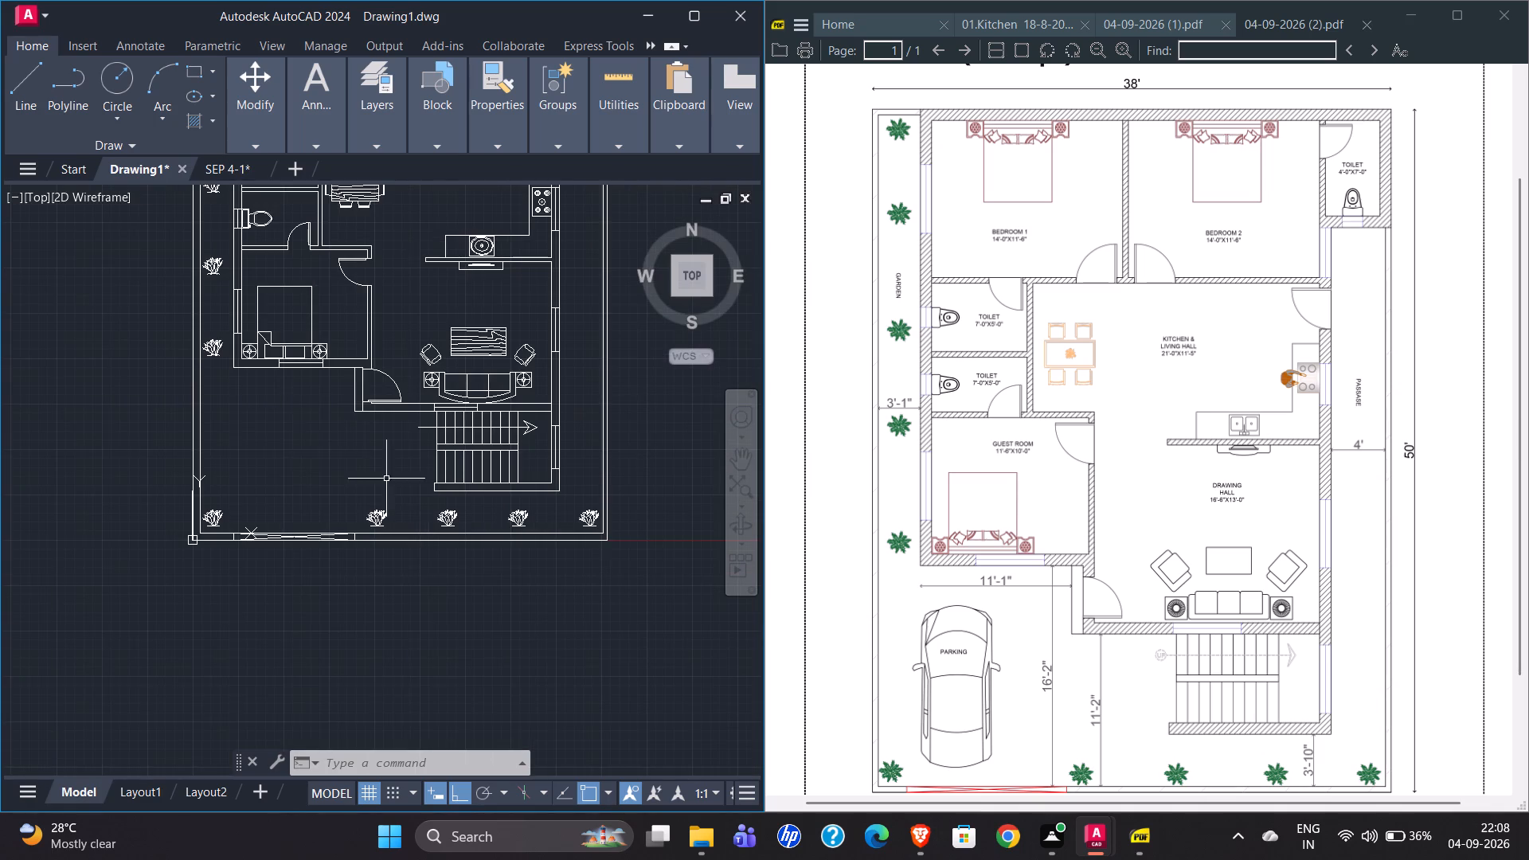
pyautogui.scroll(1, 215, 395)
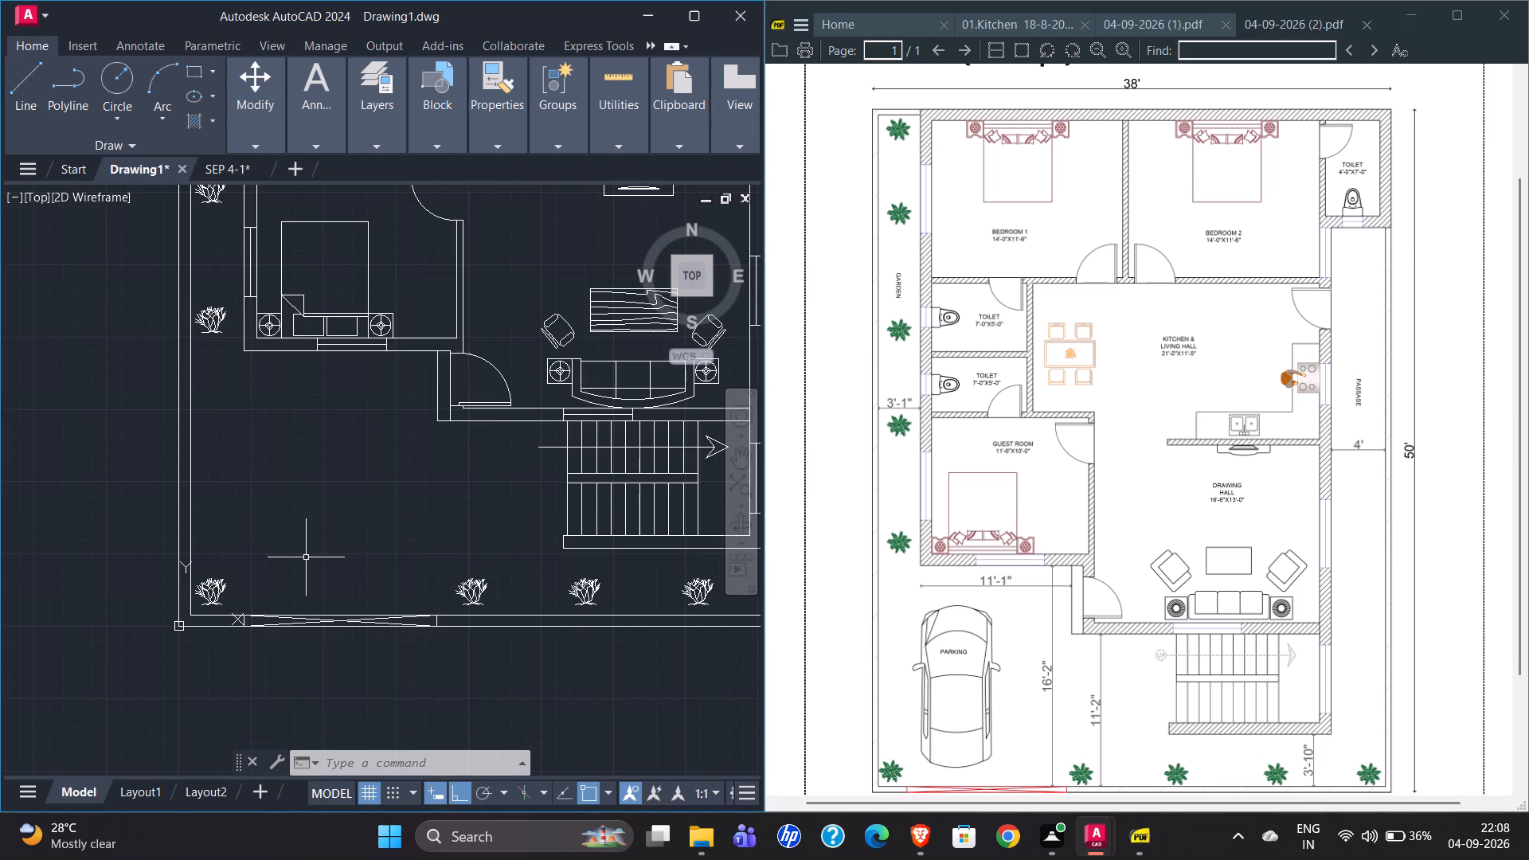
pyautogui.scroll(-1, 187, 579)
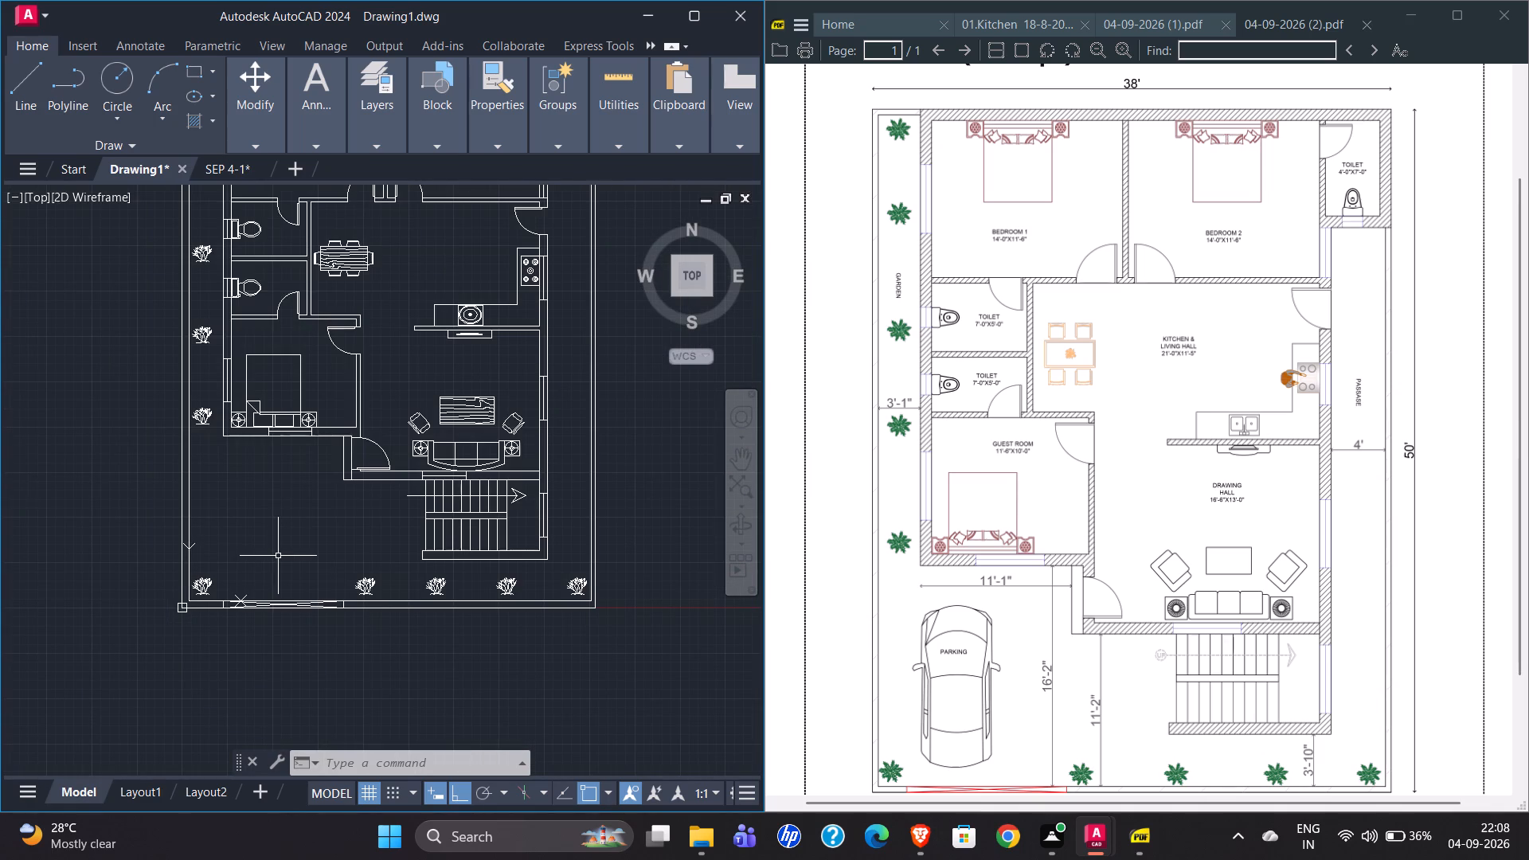
pyautogui.hotkey('ctrl', '3')
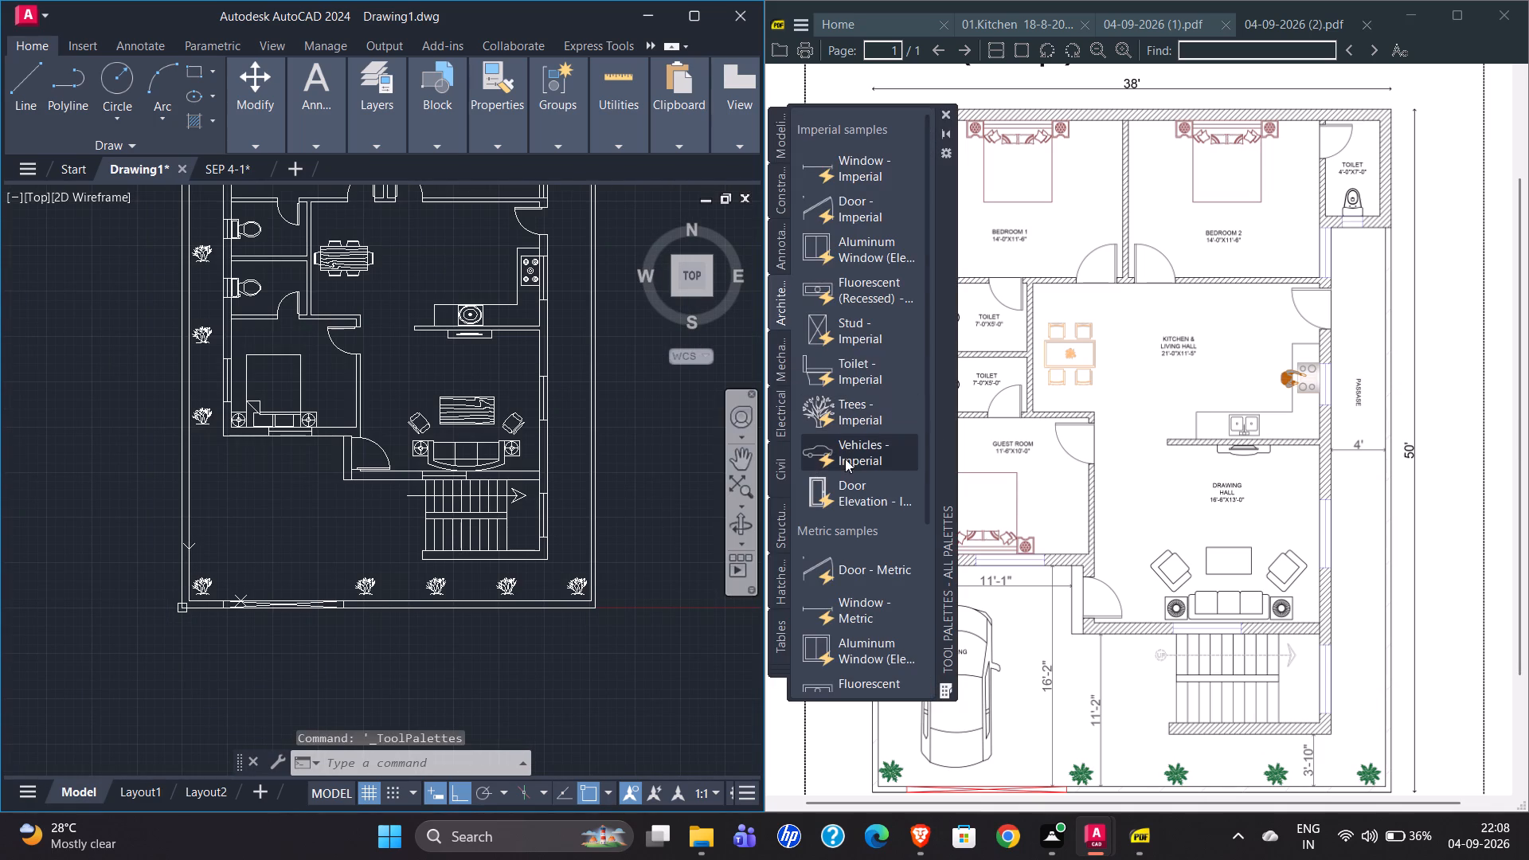
pyautogui.moveTo(858, 454); pyautogui.dragTo(158, 658)
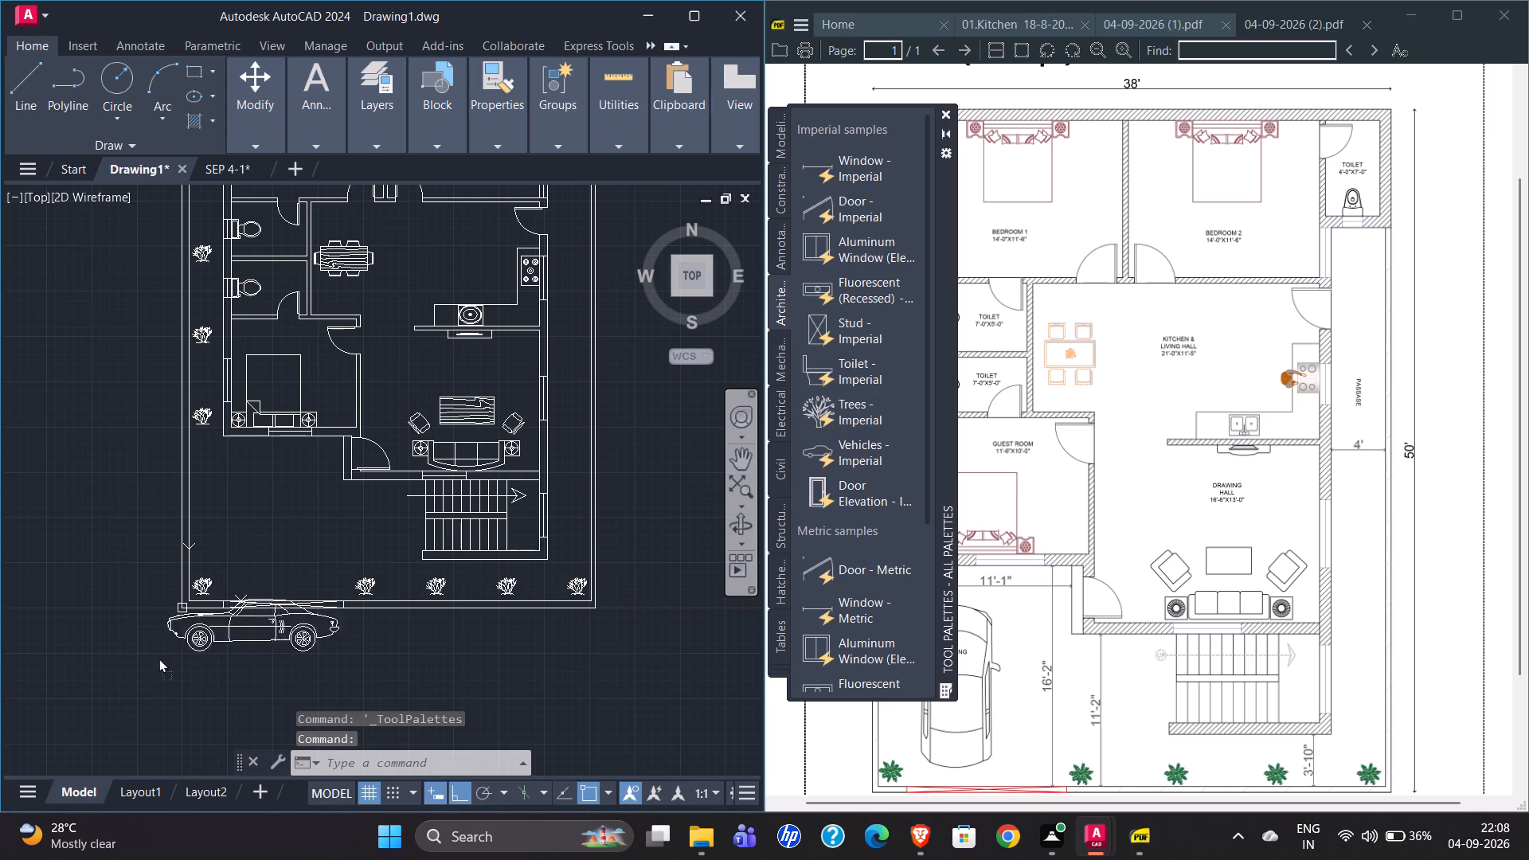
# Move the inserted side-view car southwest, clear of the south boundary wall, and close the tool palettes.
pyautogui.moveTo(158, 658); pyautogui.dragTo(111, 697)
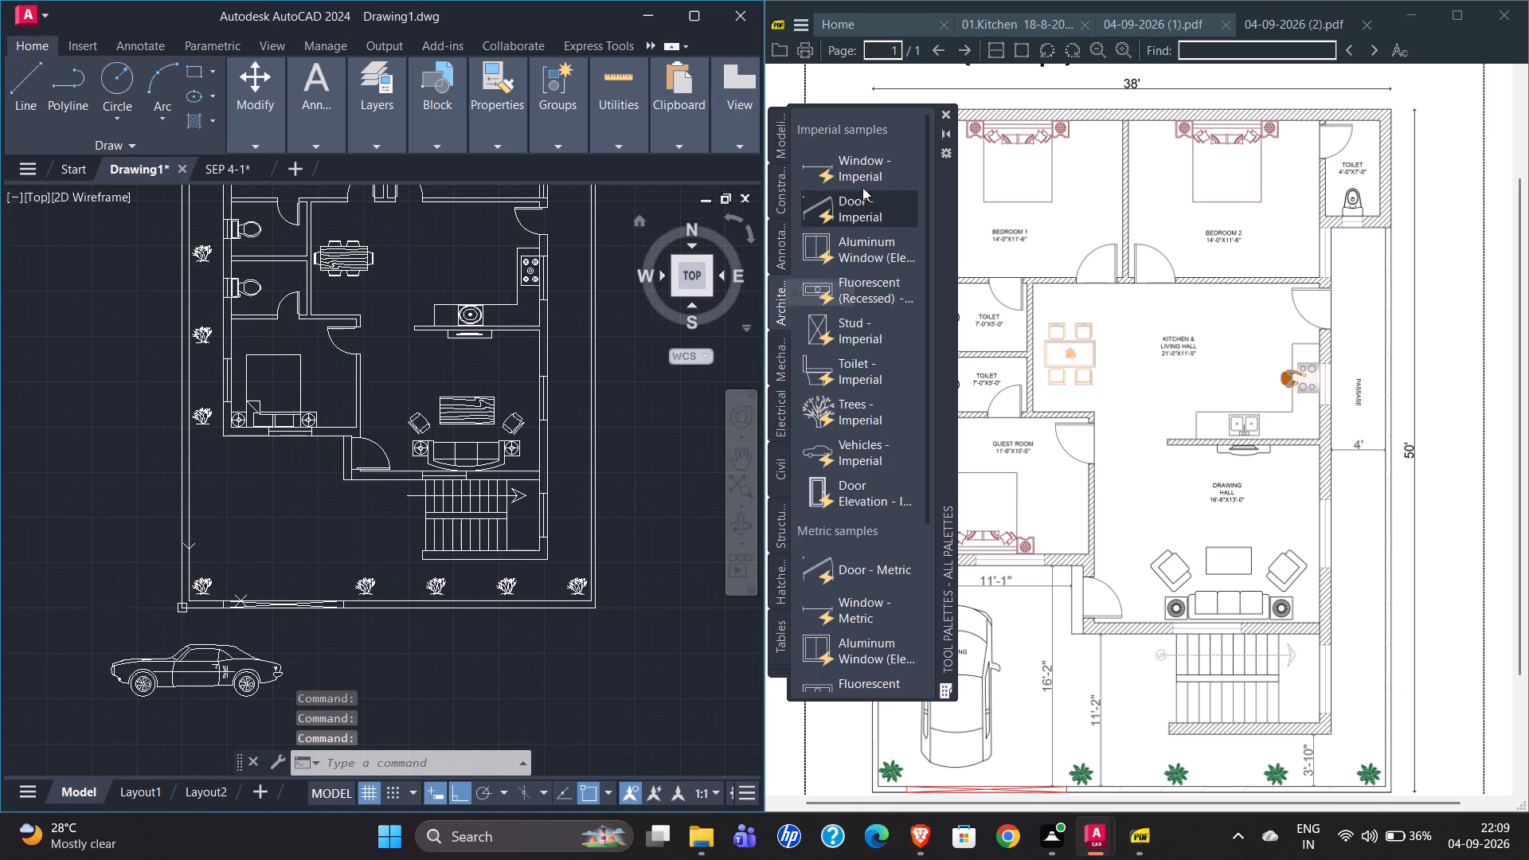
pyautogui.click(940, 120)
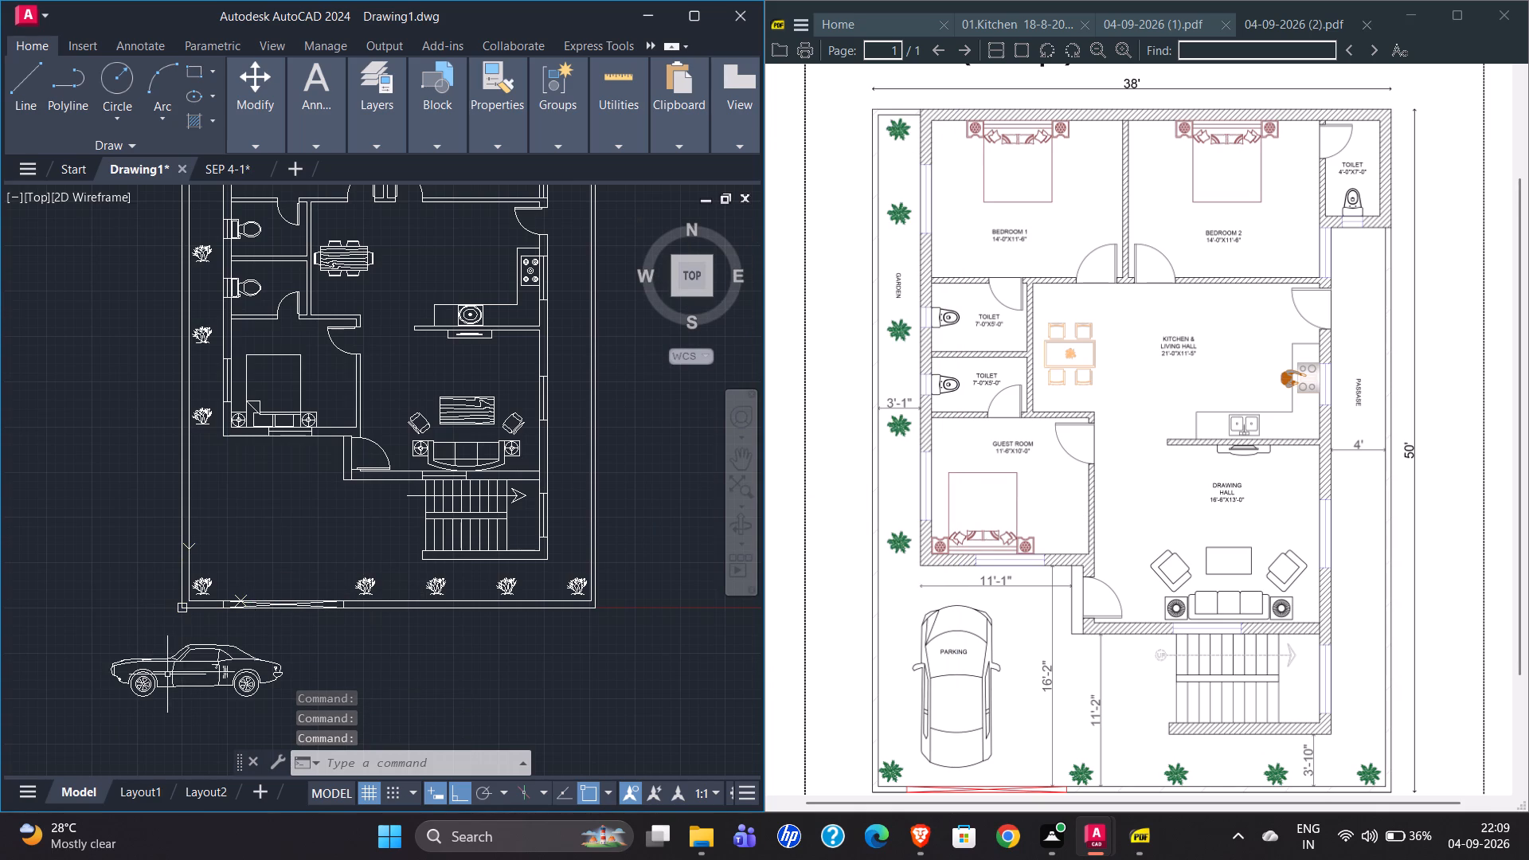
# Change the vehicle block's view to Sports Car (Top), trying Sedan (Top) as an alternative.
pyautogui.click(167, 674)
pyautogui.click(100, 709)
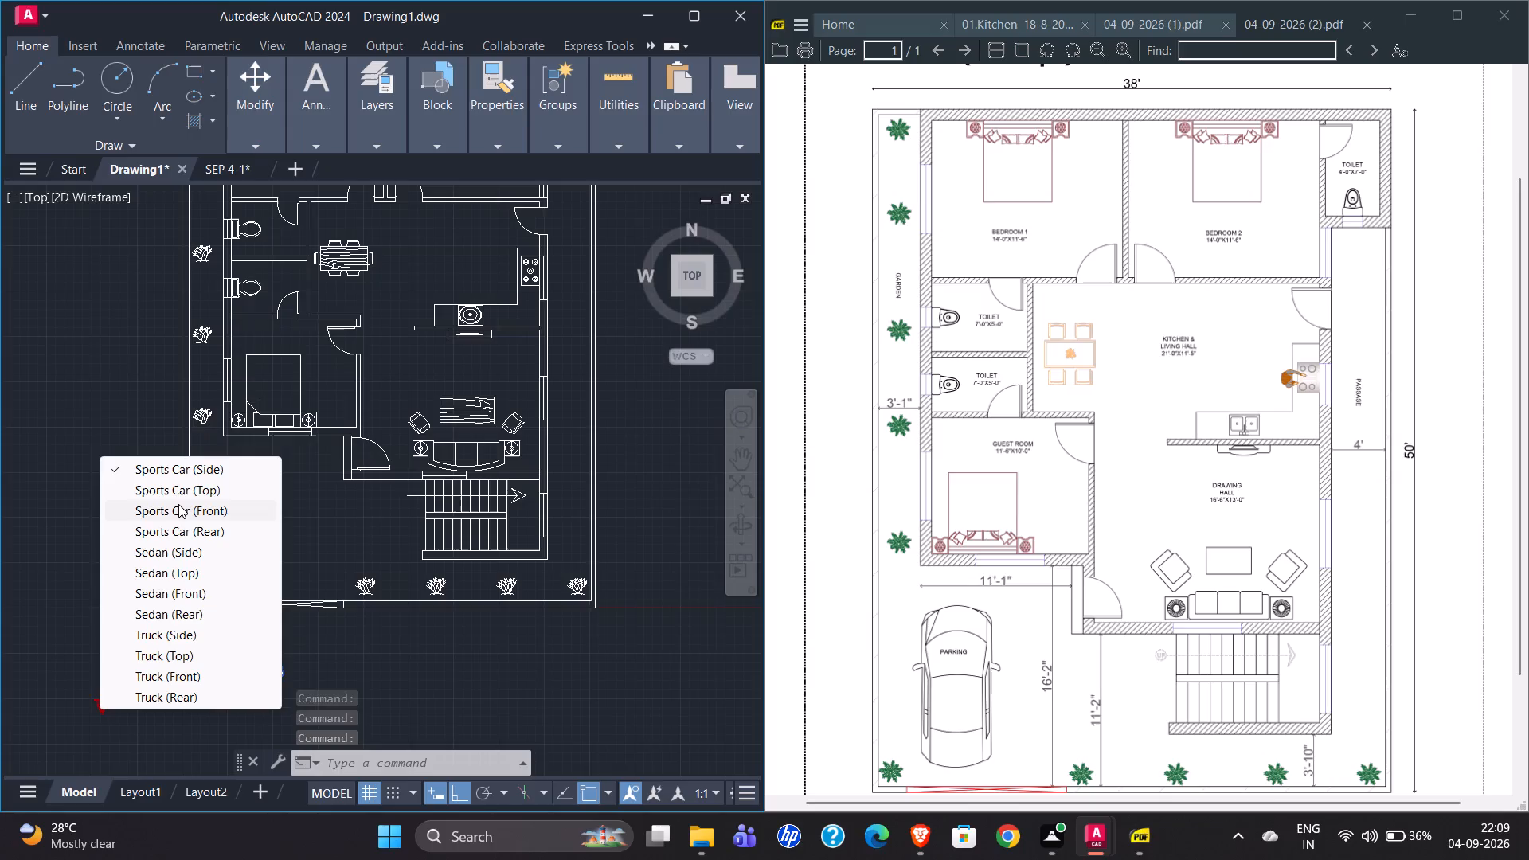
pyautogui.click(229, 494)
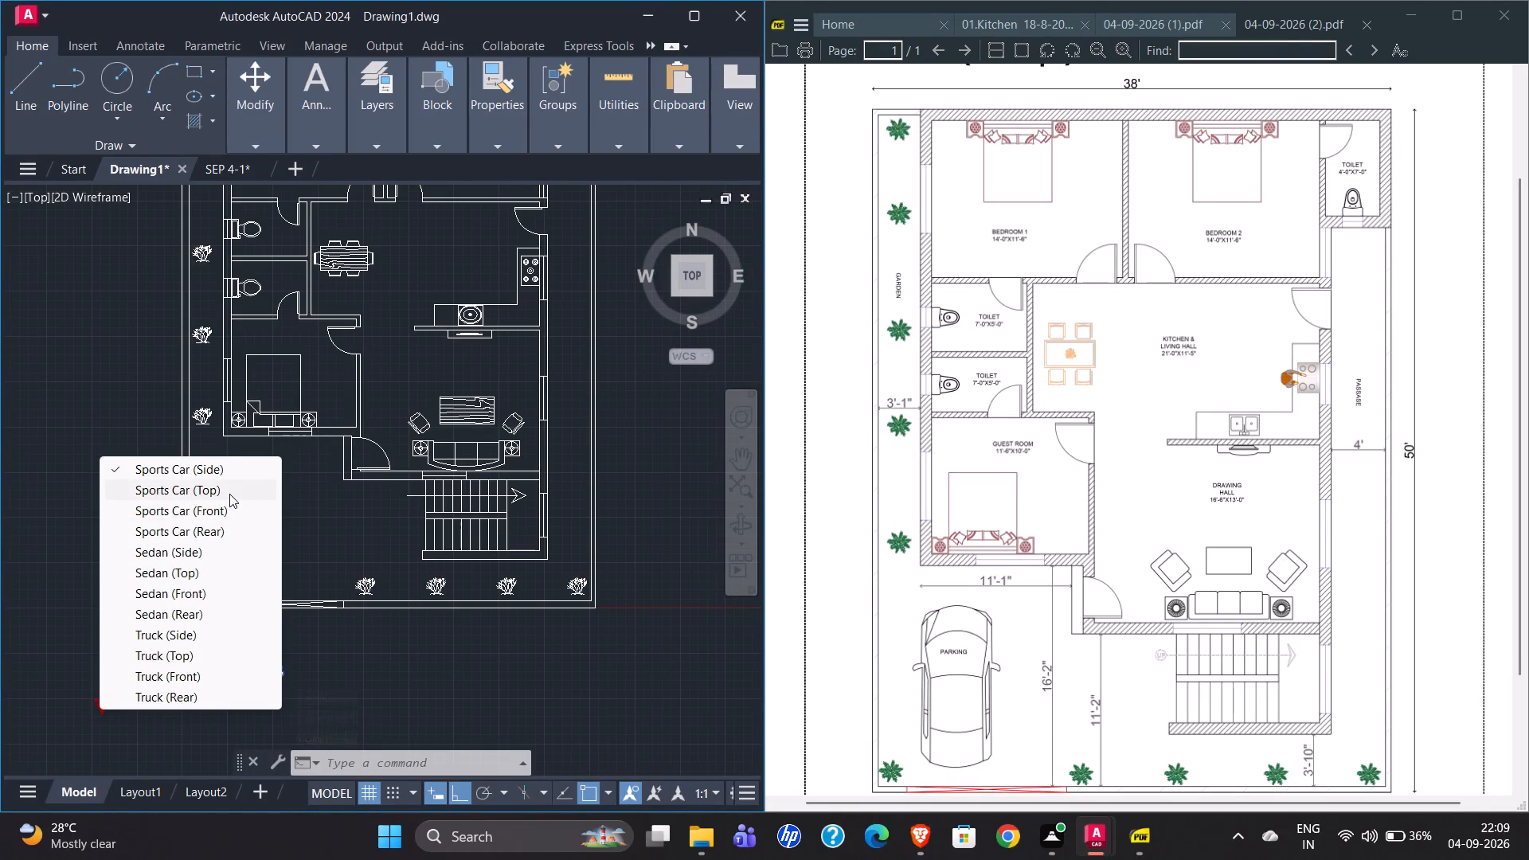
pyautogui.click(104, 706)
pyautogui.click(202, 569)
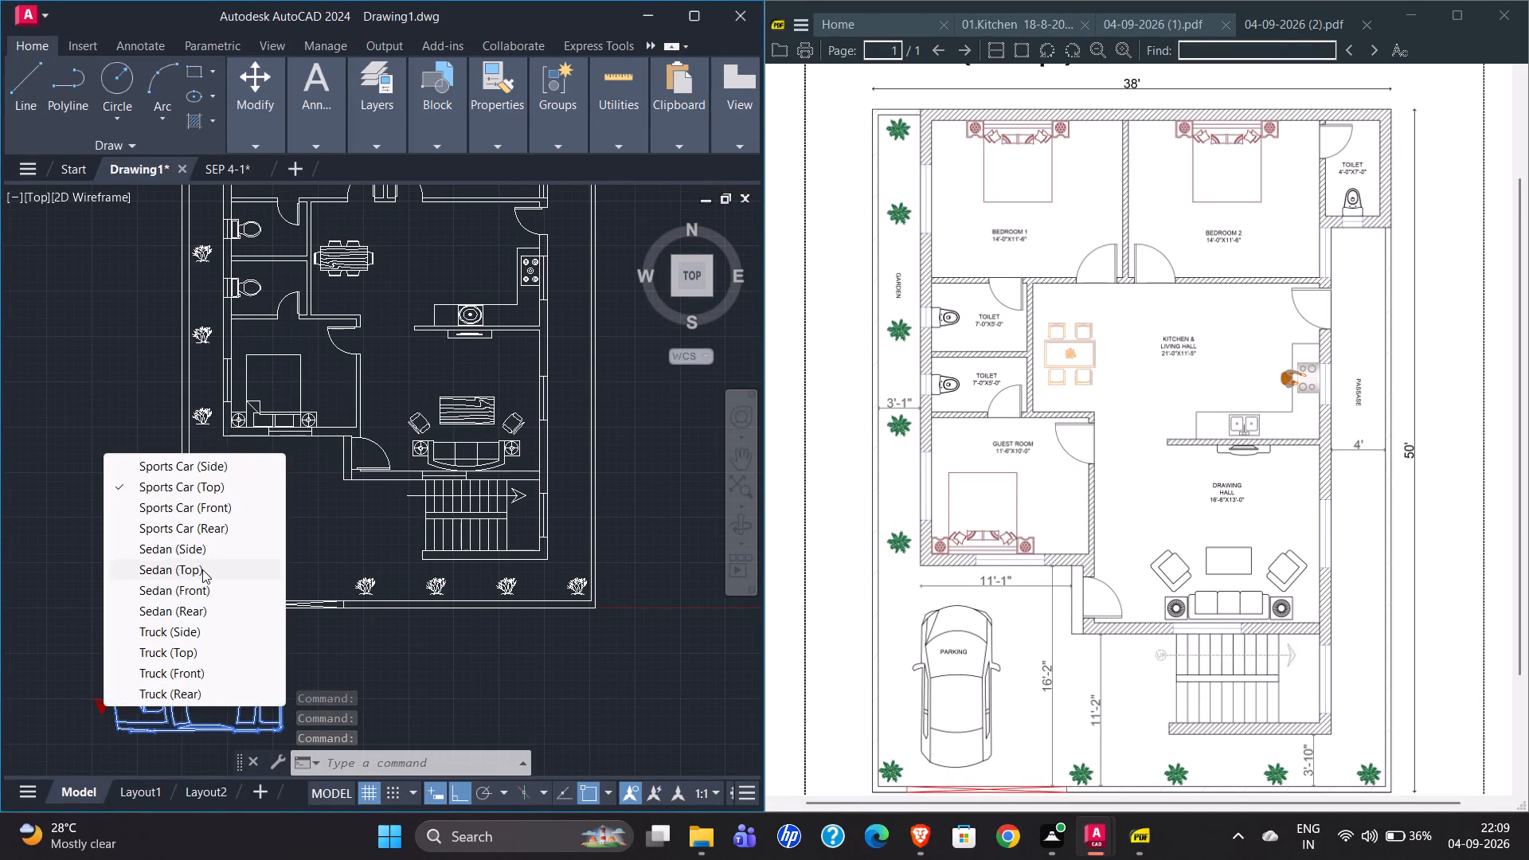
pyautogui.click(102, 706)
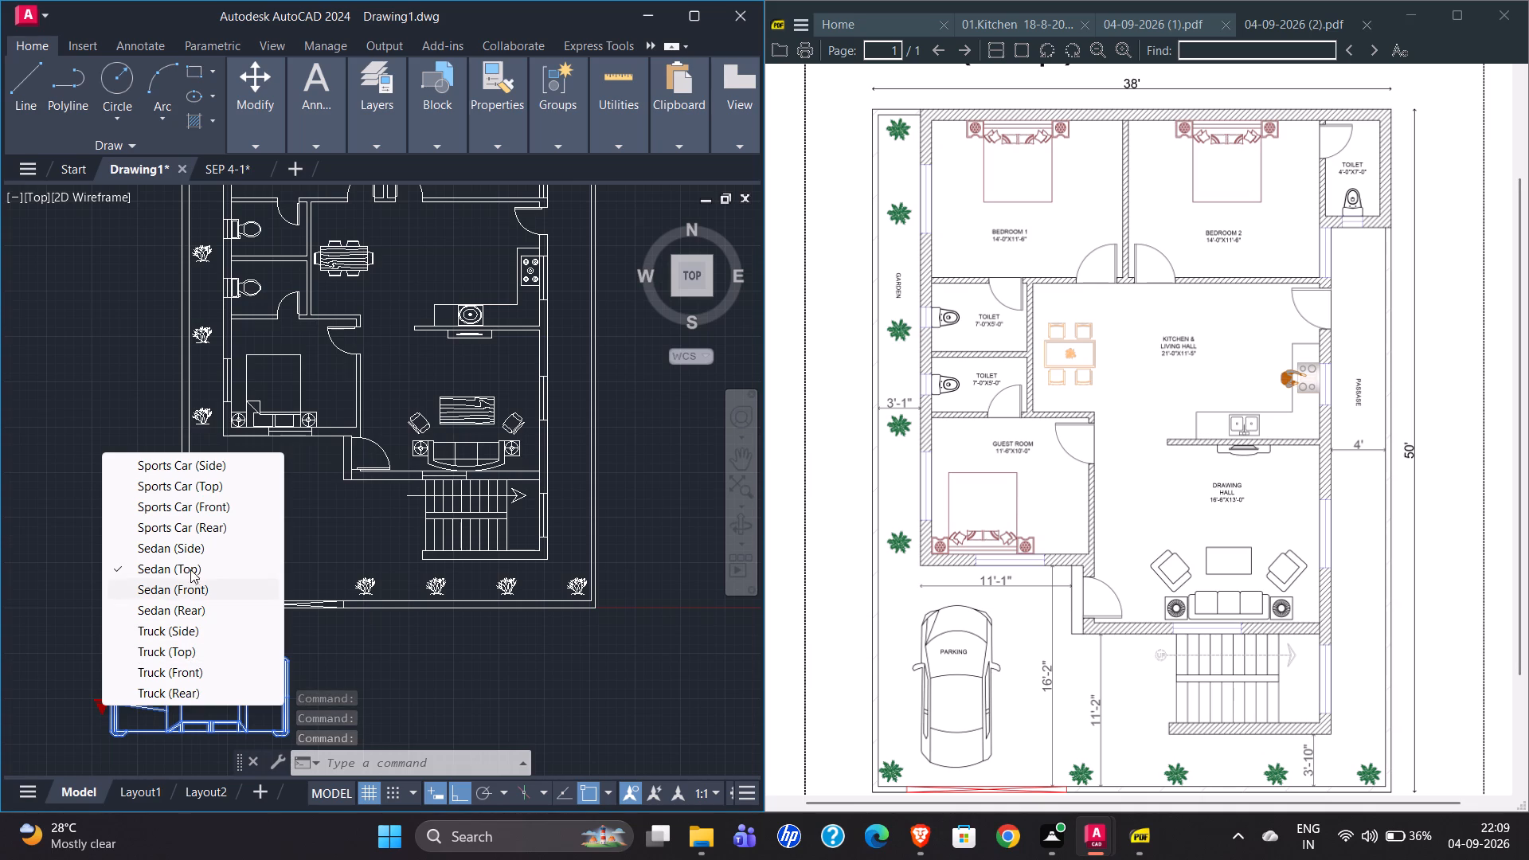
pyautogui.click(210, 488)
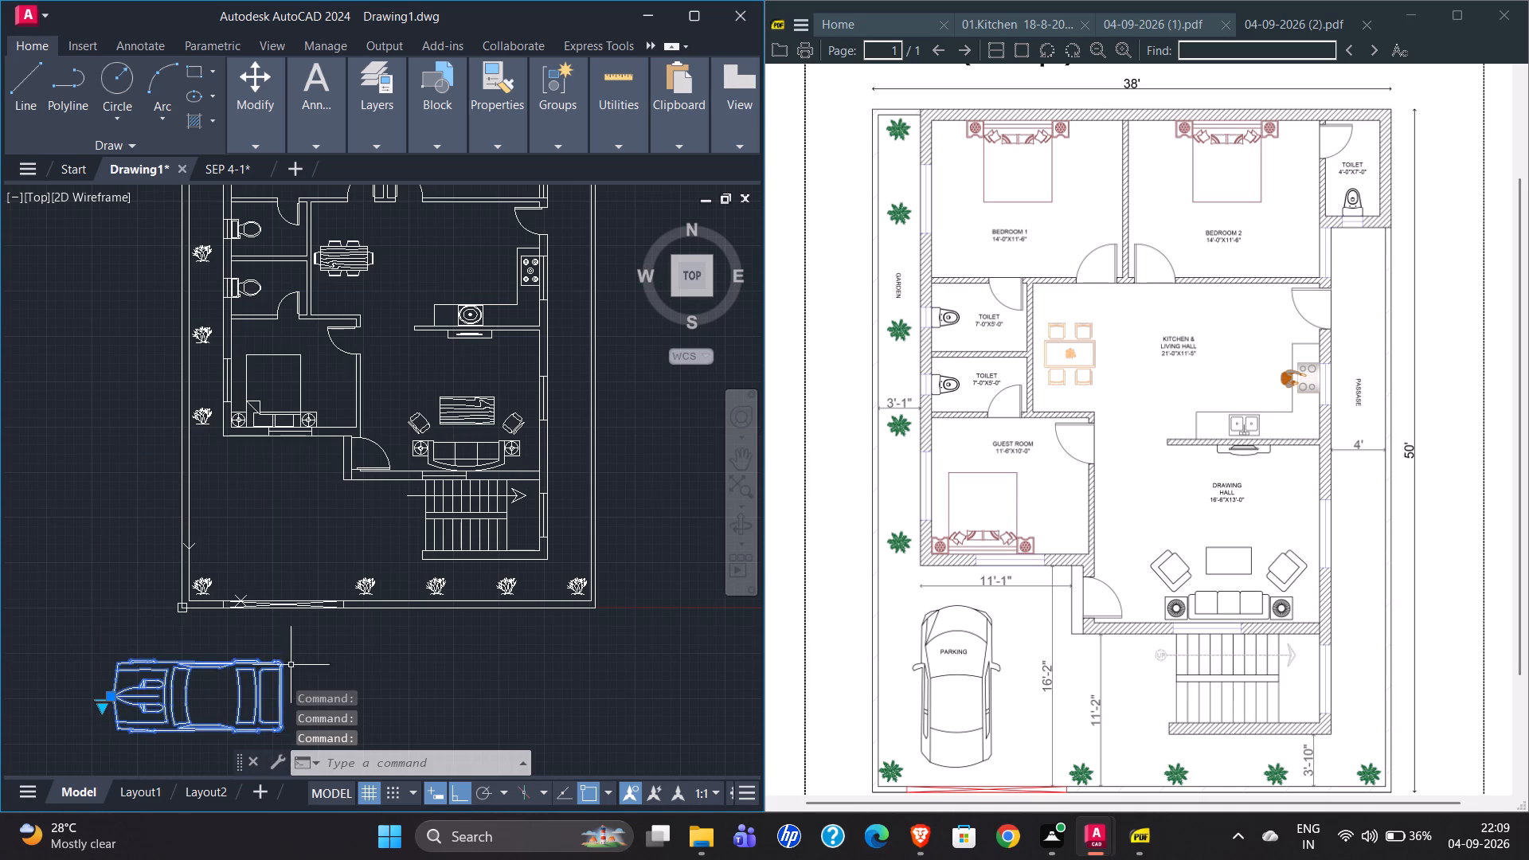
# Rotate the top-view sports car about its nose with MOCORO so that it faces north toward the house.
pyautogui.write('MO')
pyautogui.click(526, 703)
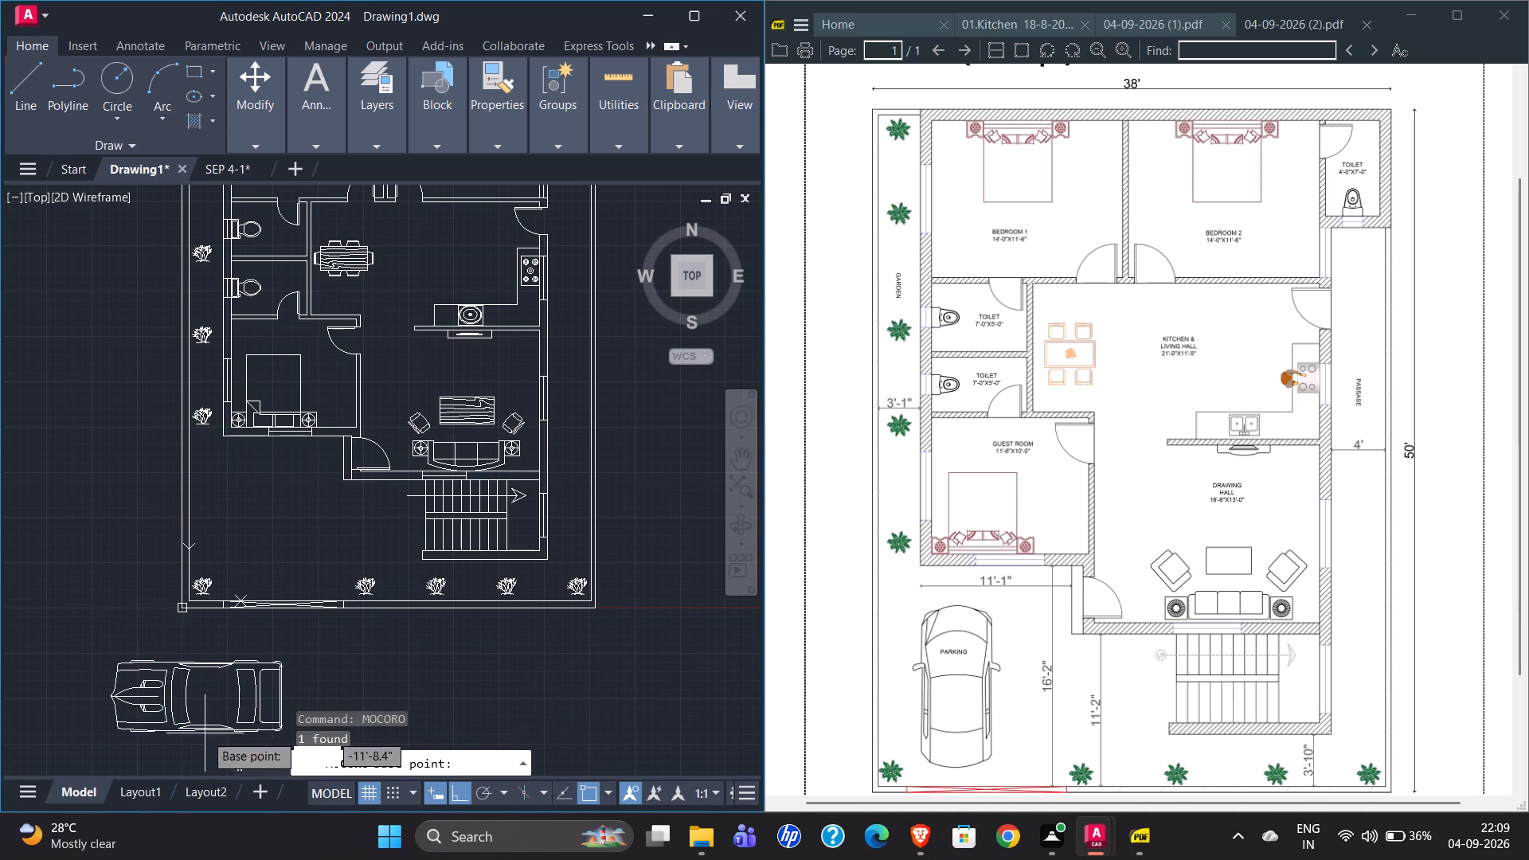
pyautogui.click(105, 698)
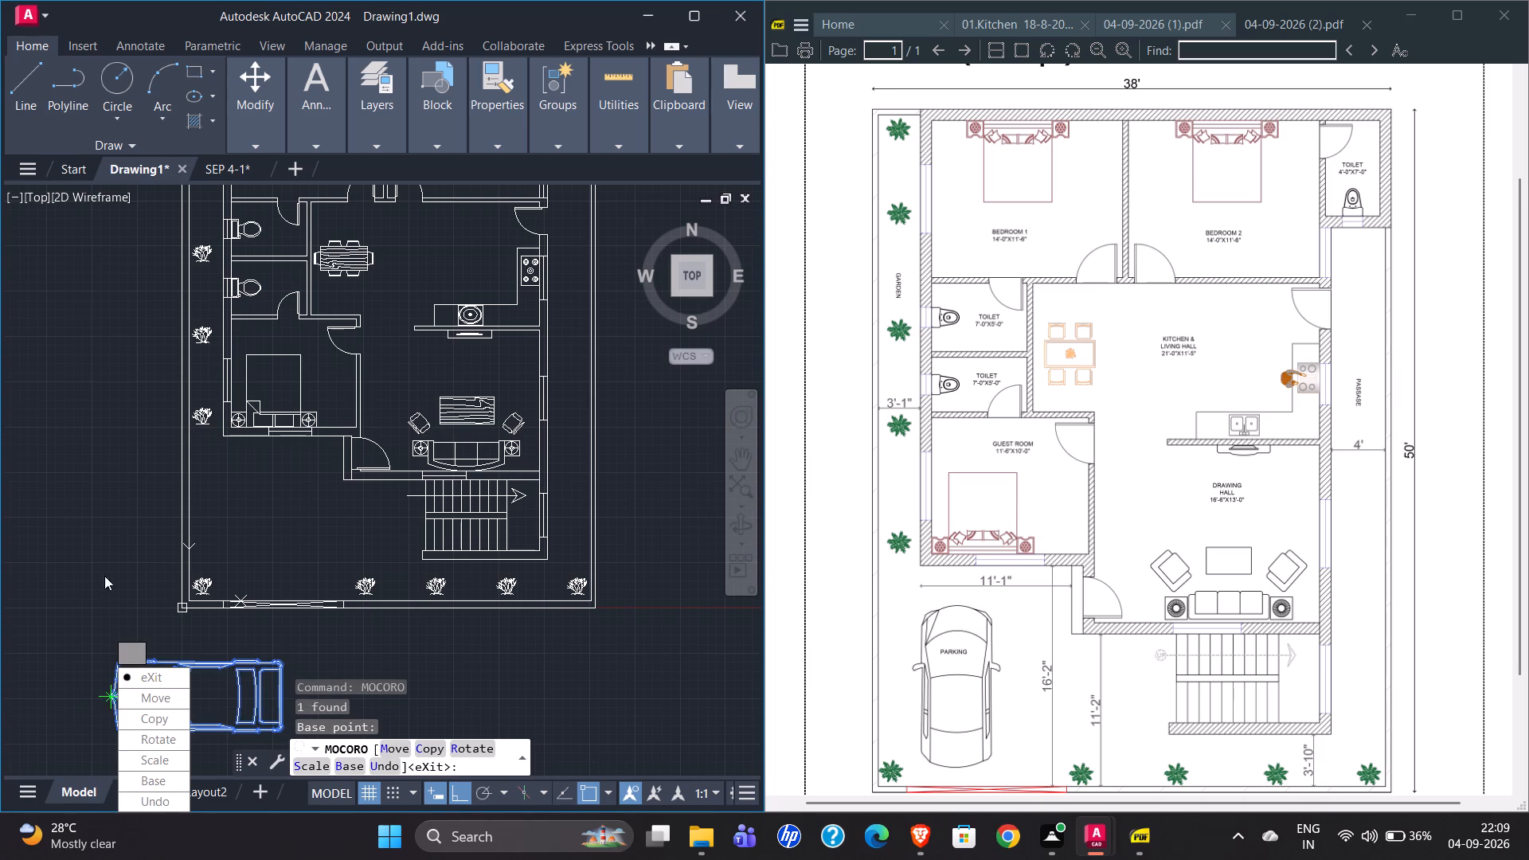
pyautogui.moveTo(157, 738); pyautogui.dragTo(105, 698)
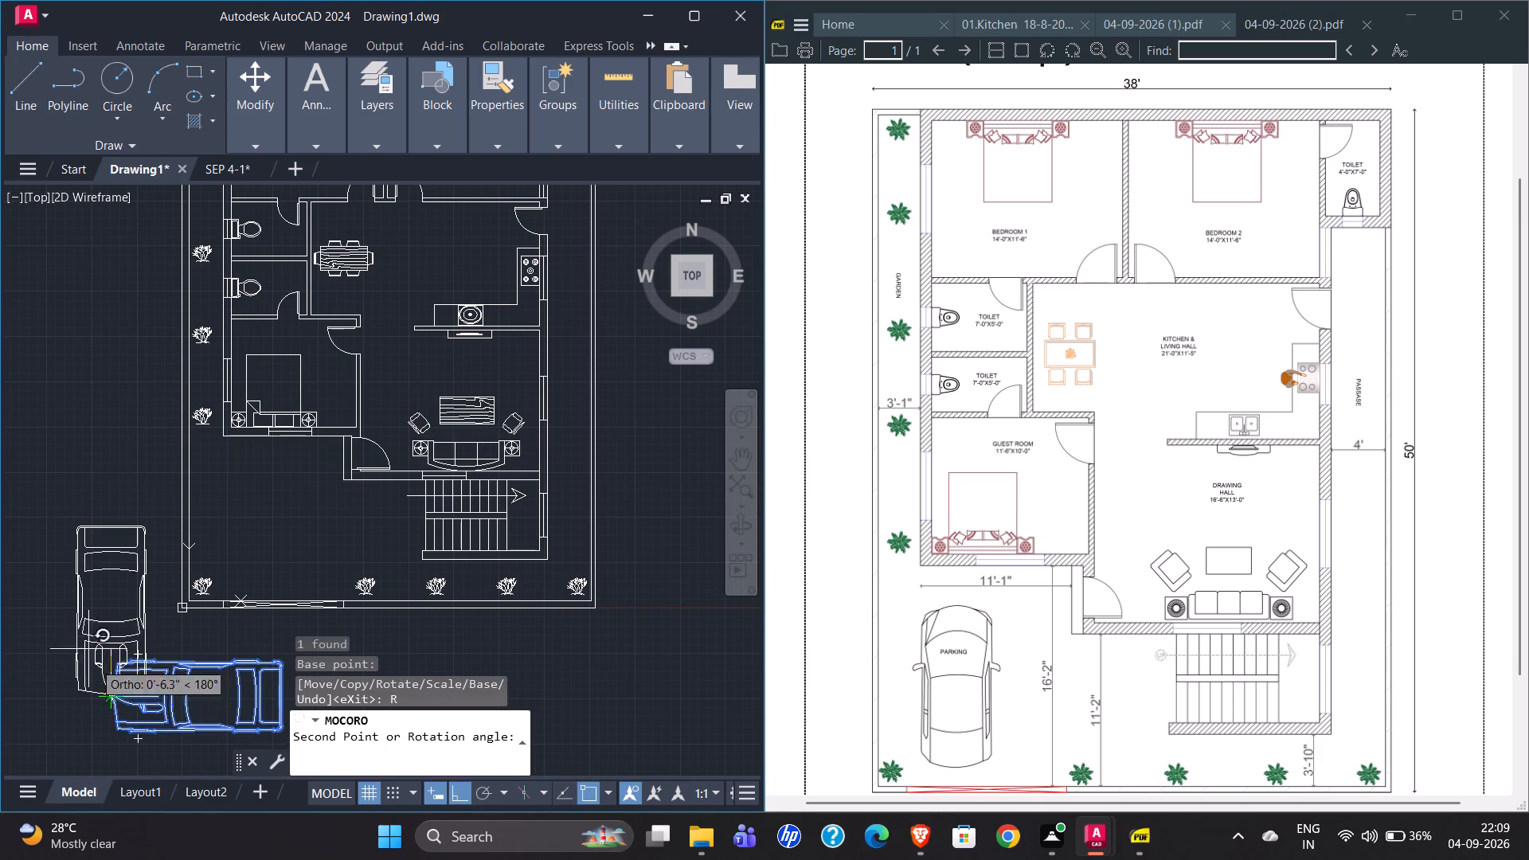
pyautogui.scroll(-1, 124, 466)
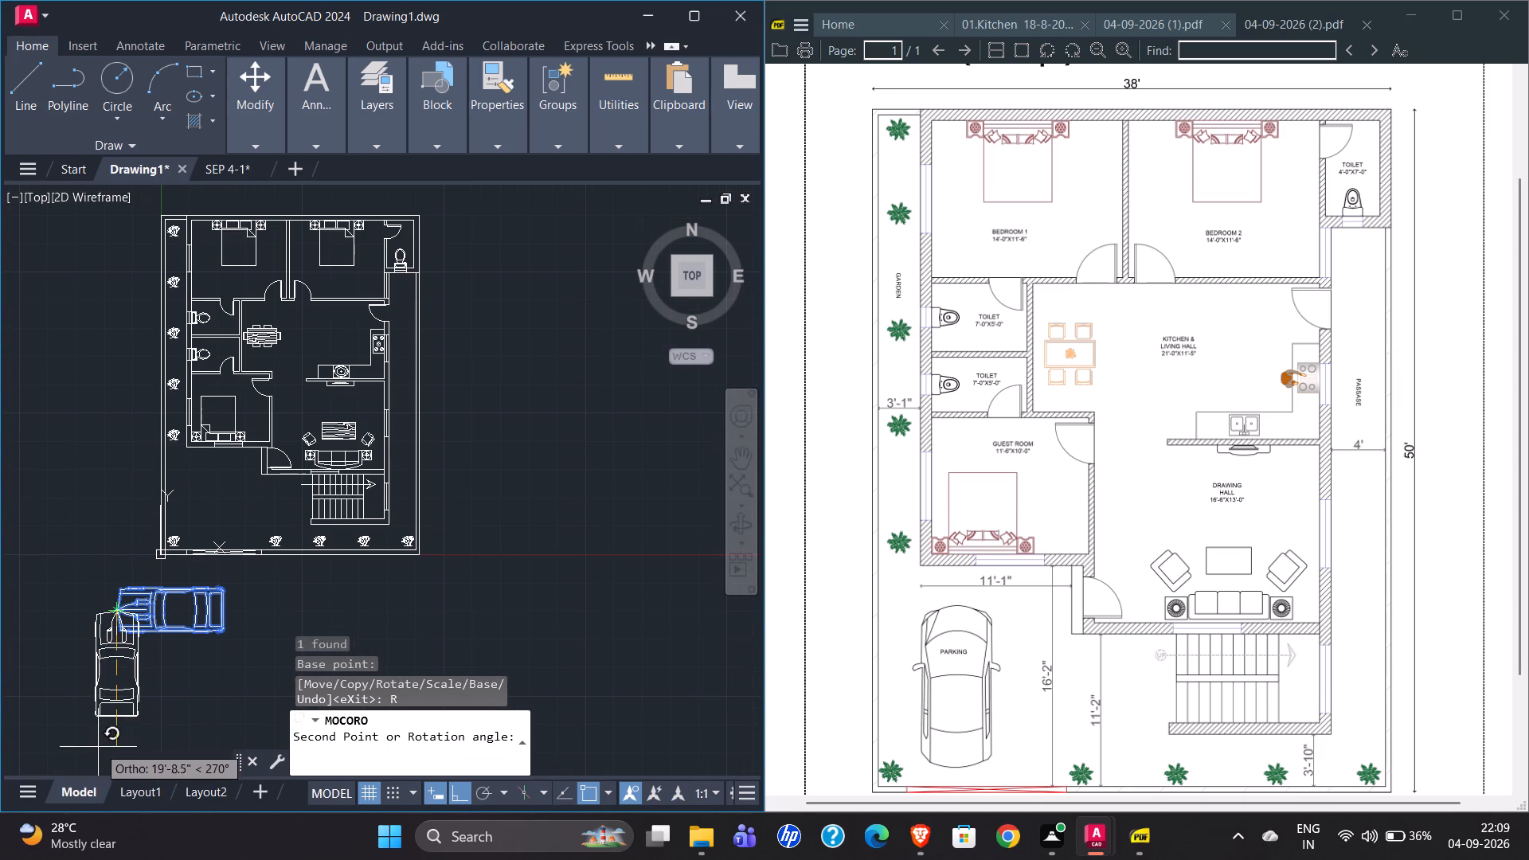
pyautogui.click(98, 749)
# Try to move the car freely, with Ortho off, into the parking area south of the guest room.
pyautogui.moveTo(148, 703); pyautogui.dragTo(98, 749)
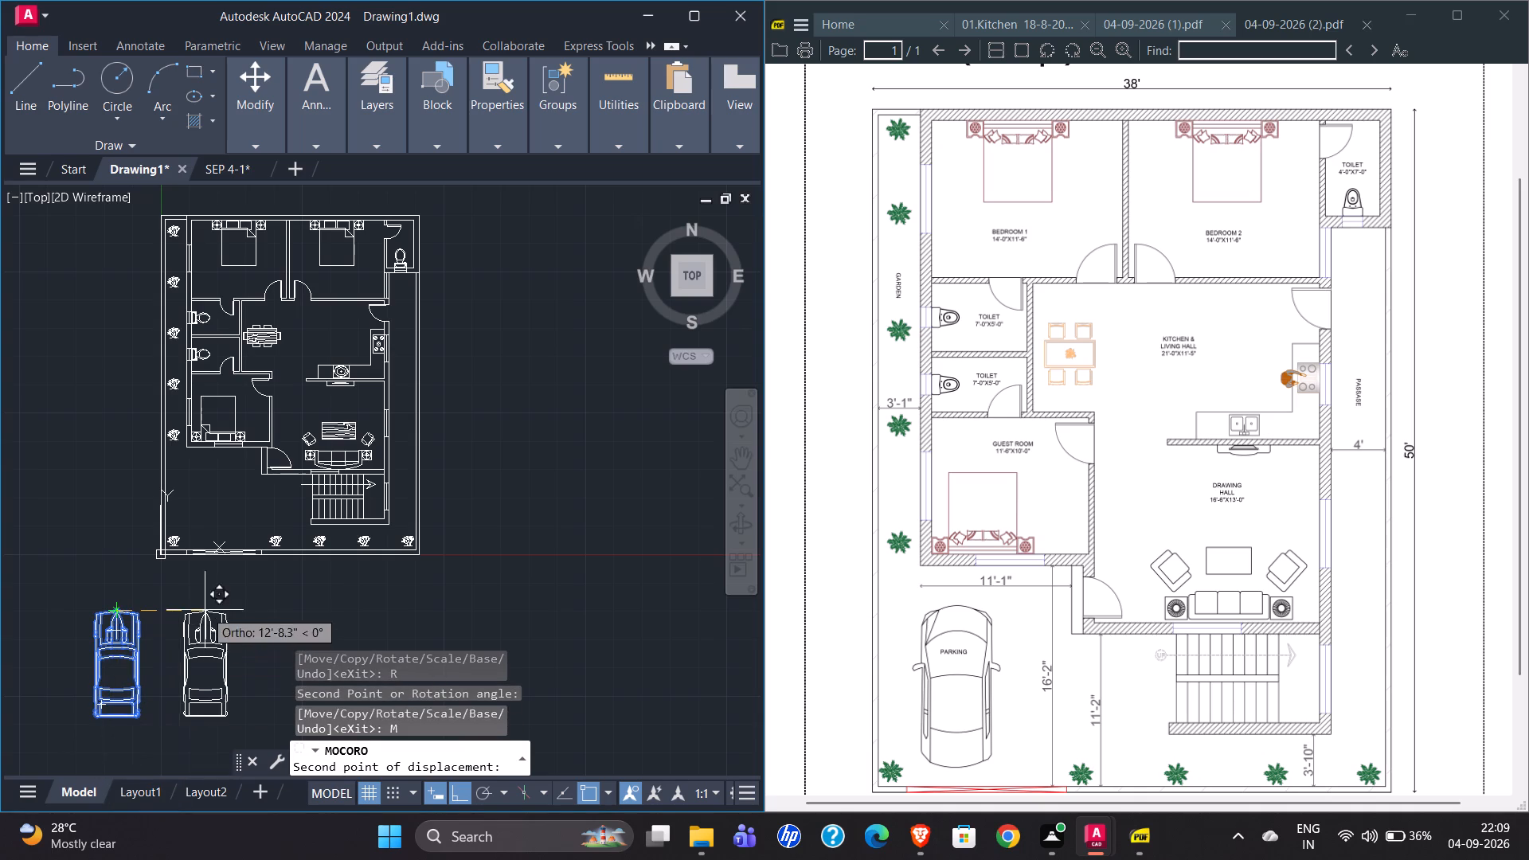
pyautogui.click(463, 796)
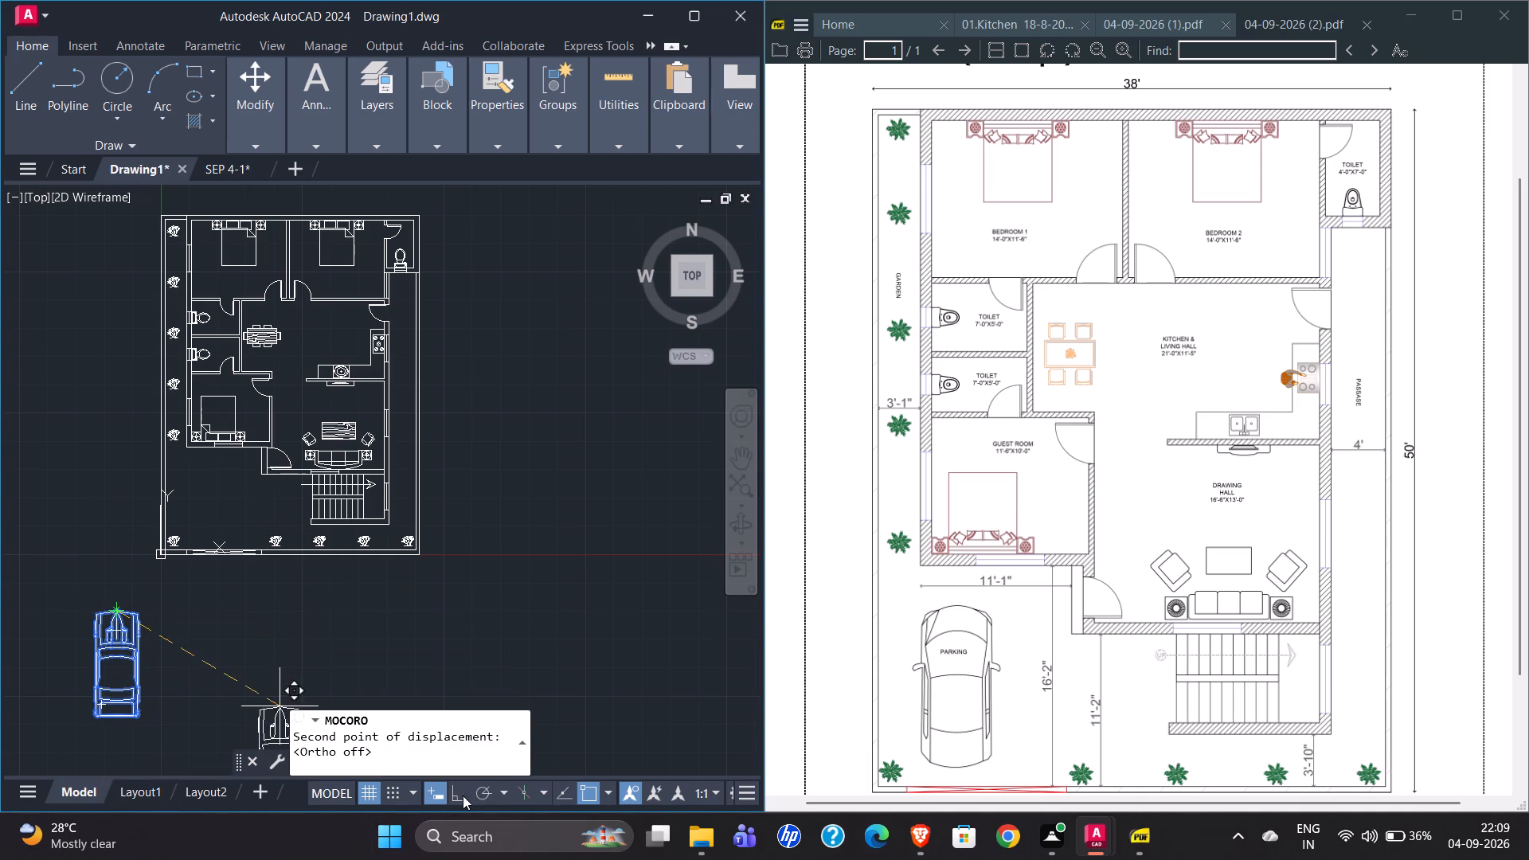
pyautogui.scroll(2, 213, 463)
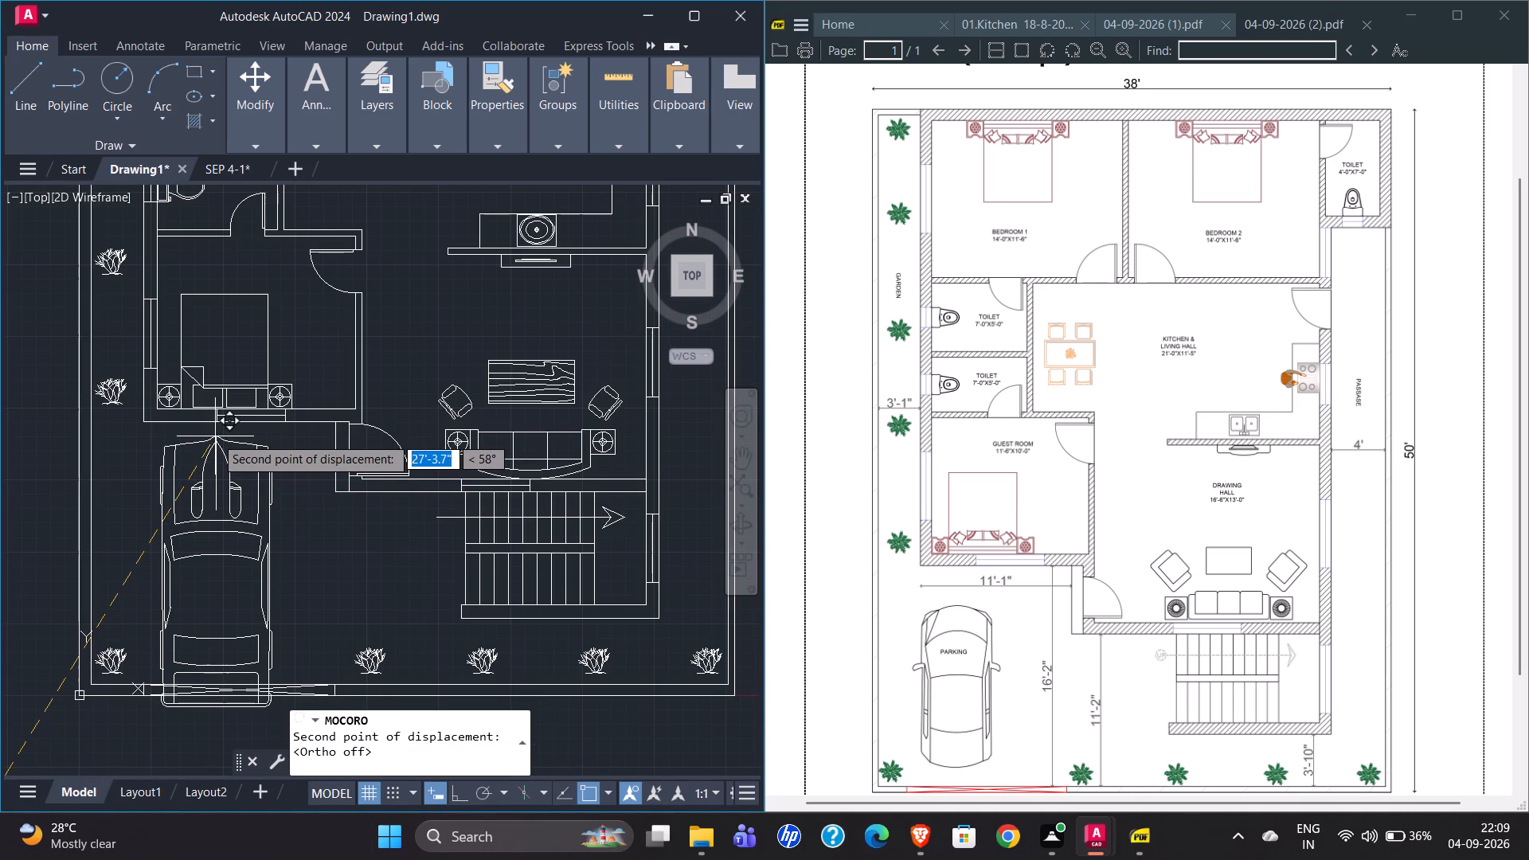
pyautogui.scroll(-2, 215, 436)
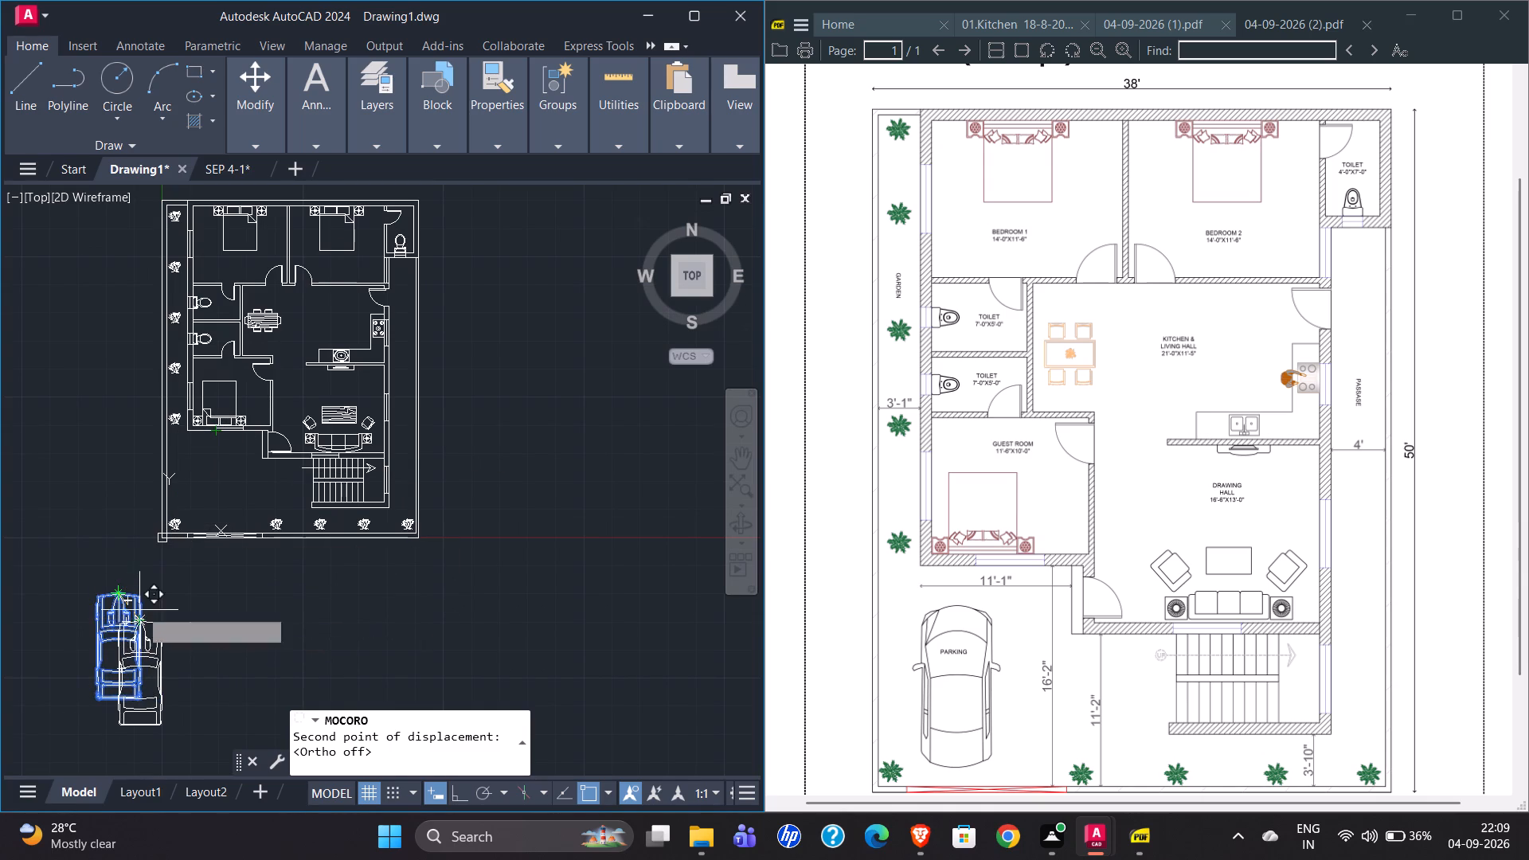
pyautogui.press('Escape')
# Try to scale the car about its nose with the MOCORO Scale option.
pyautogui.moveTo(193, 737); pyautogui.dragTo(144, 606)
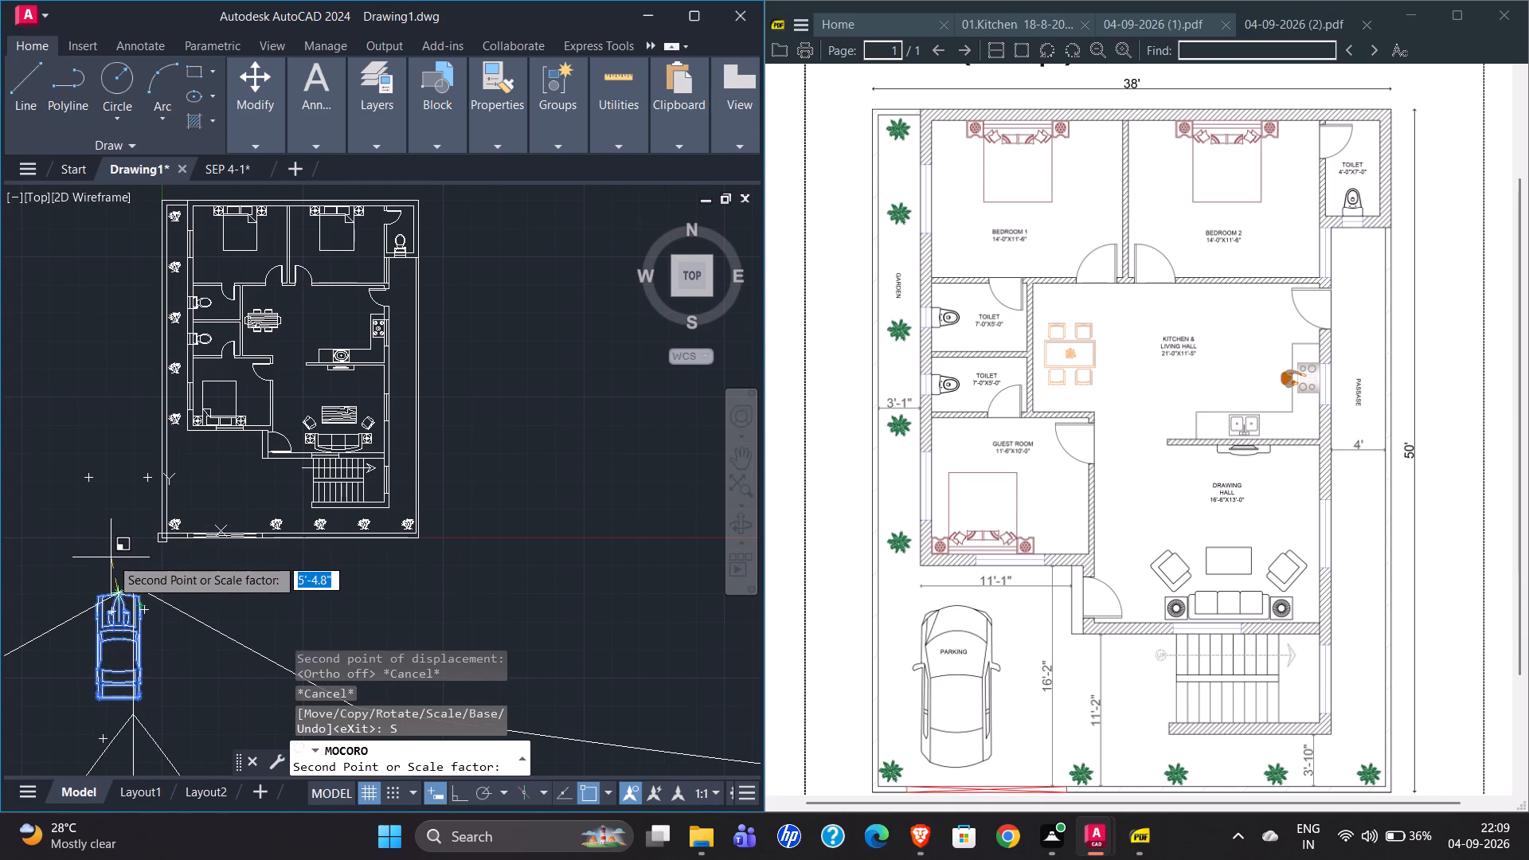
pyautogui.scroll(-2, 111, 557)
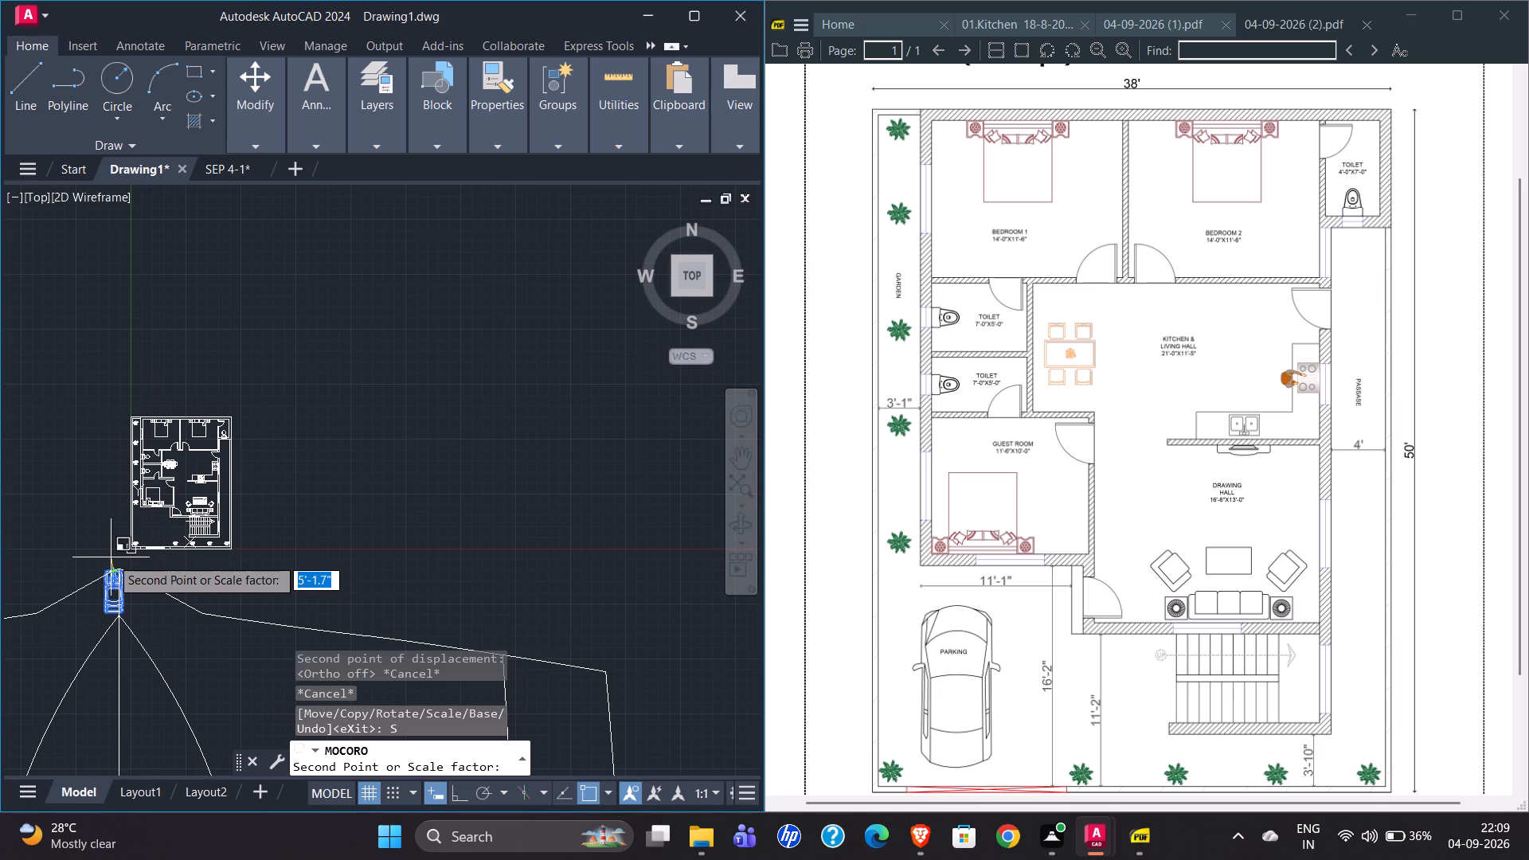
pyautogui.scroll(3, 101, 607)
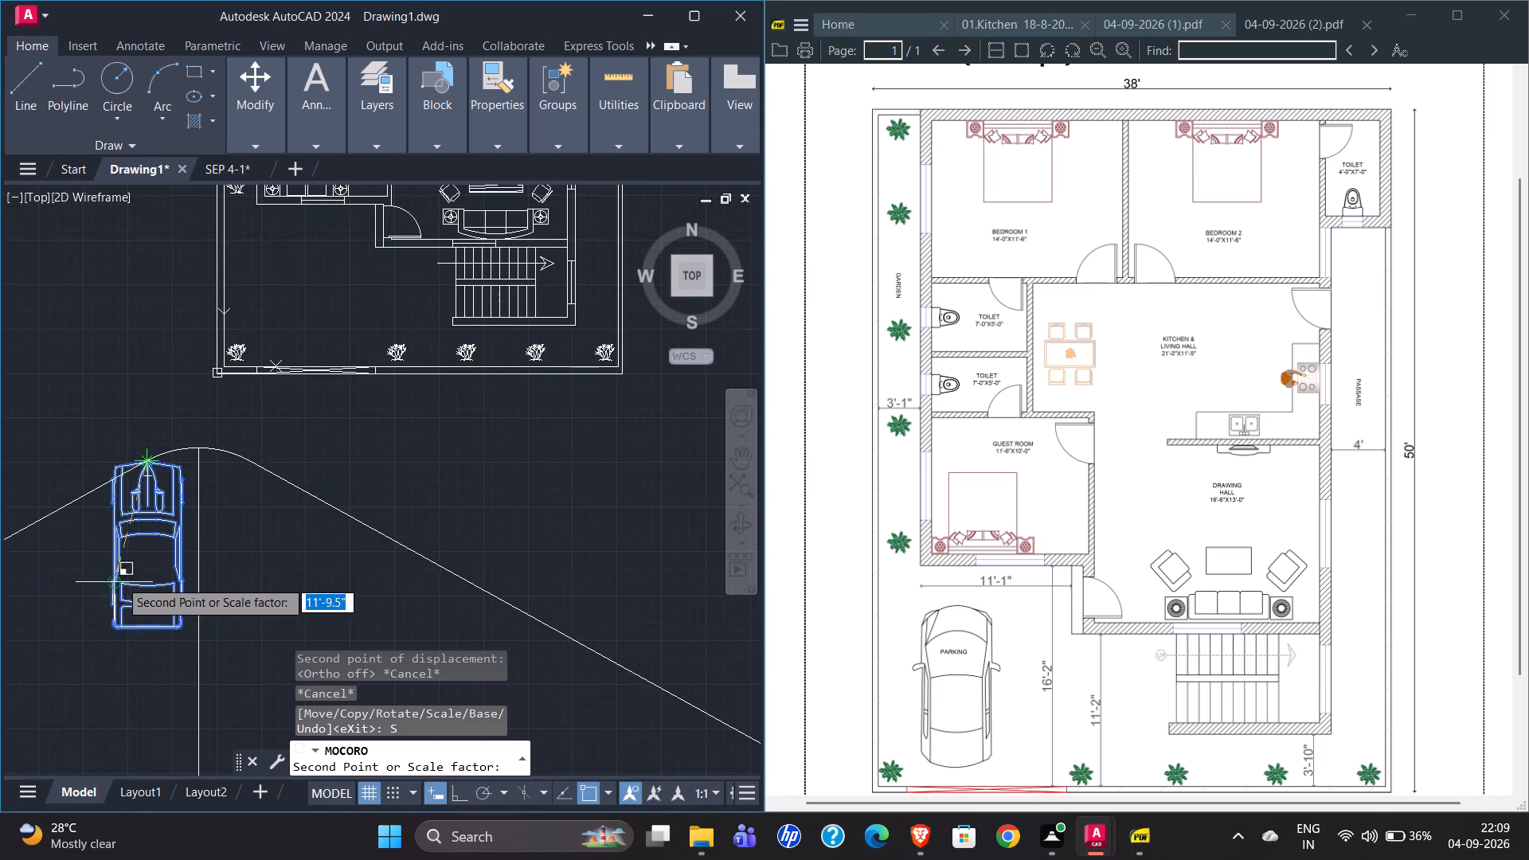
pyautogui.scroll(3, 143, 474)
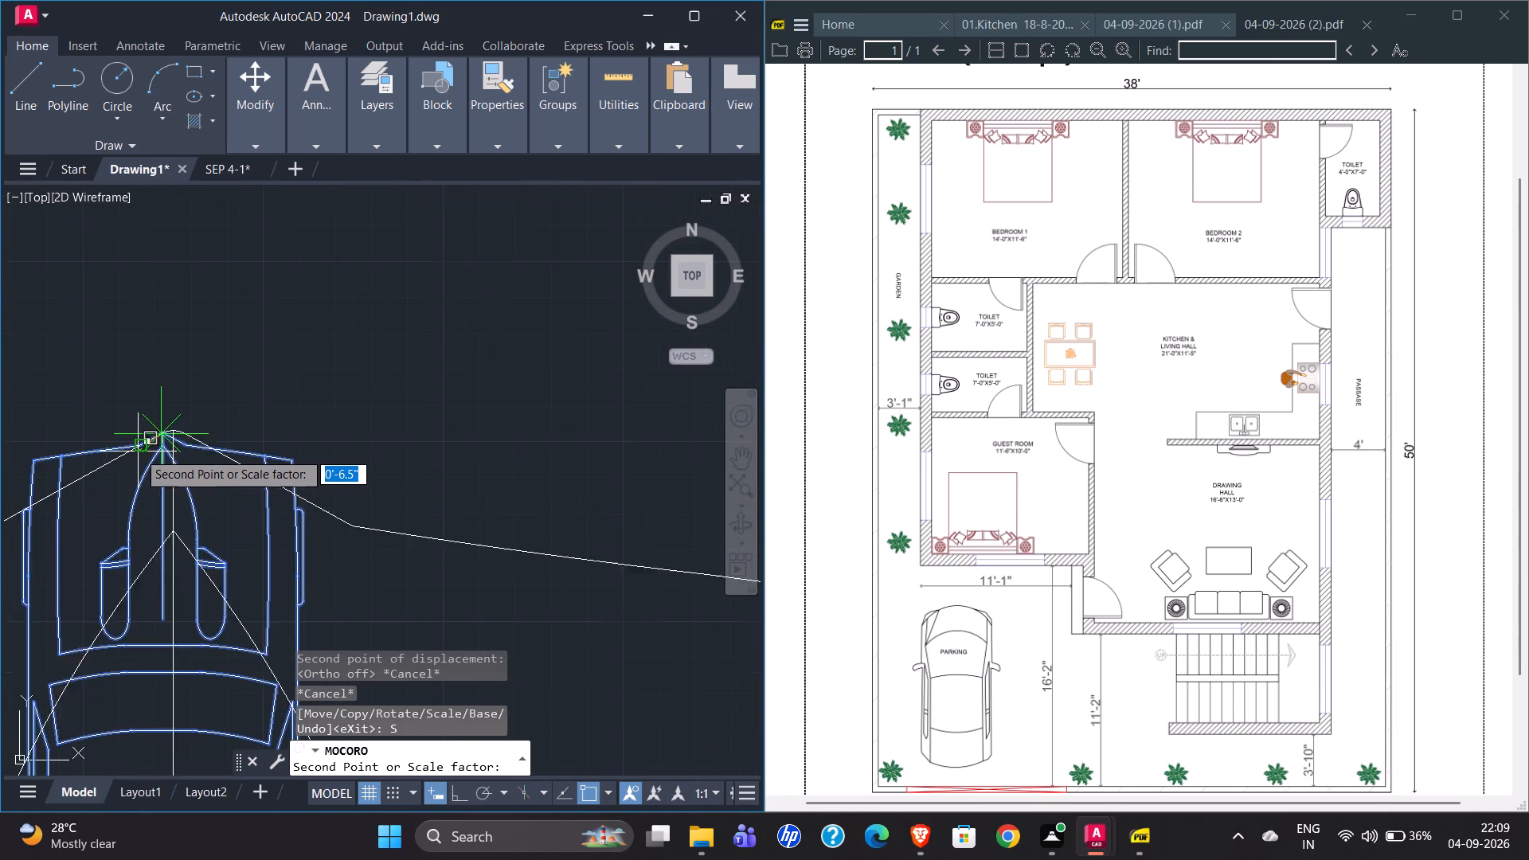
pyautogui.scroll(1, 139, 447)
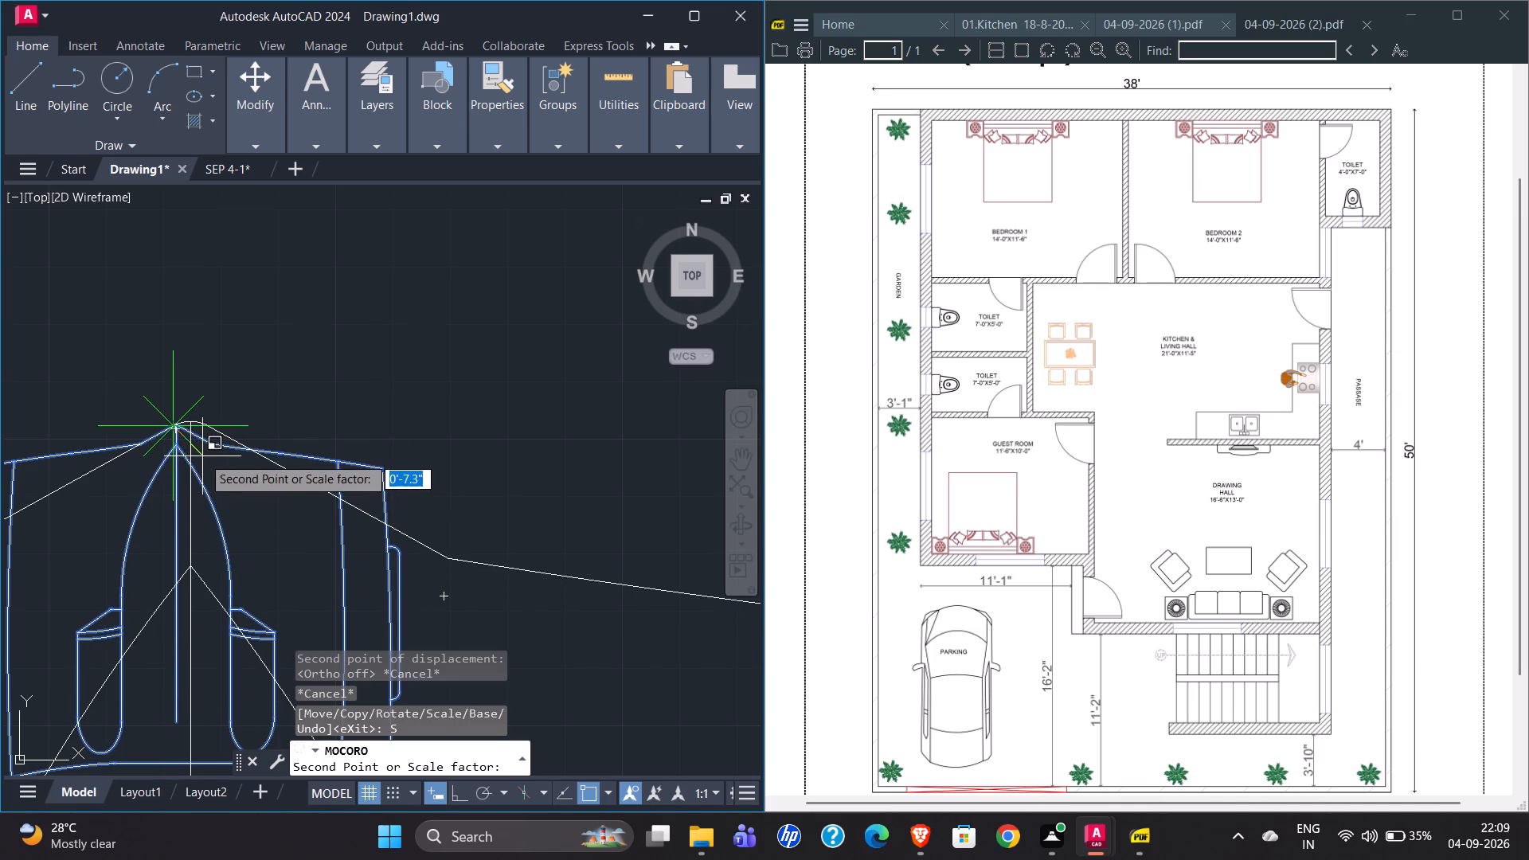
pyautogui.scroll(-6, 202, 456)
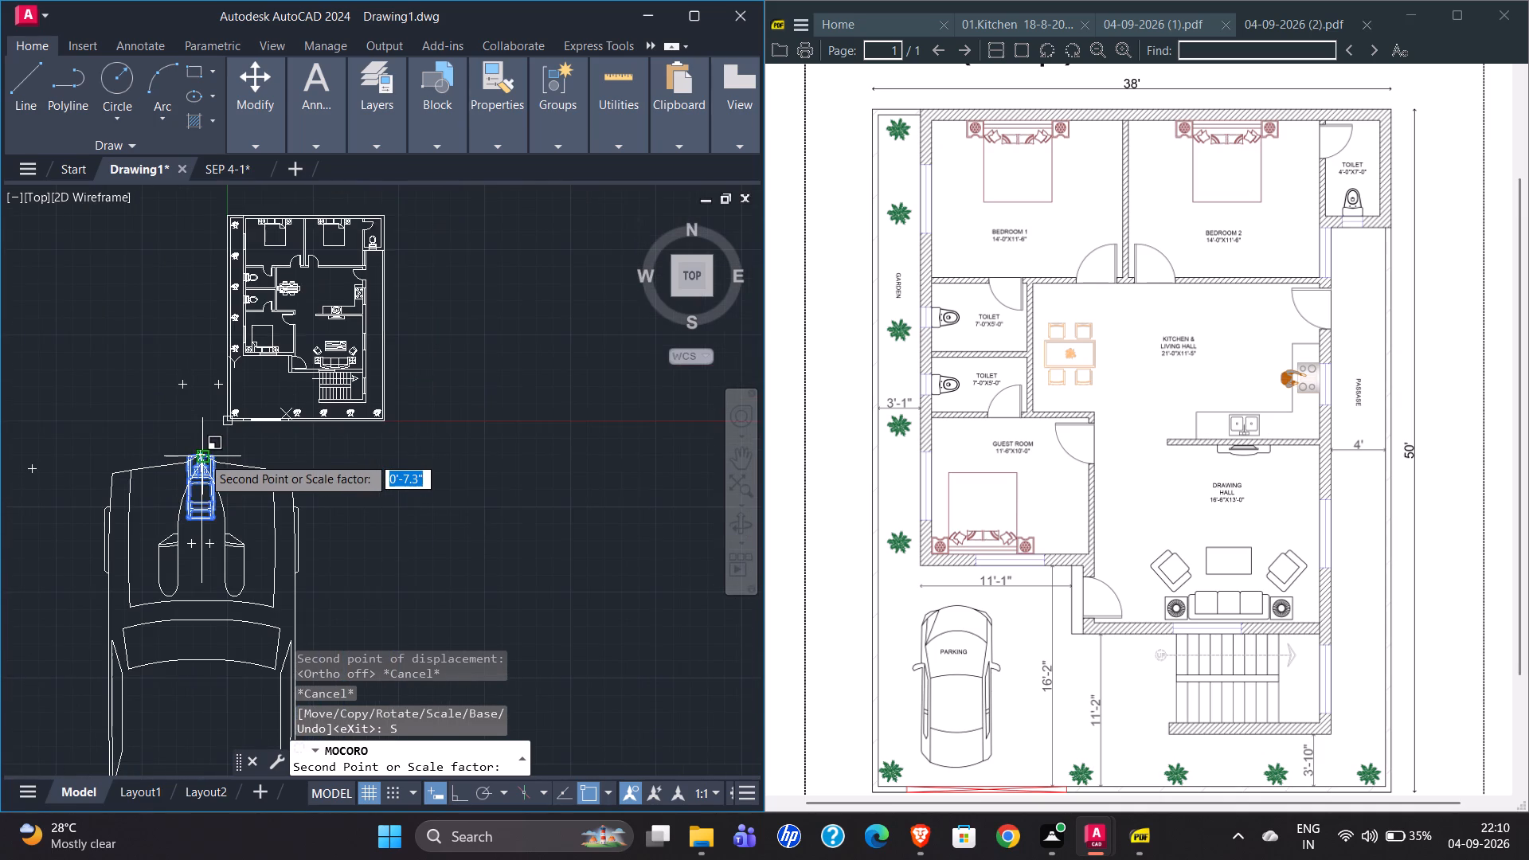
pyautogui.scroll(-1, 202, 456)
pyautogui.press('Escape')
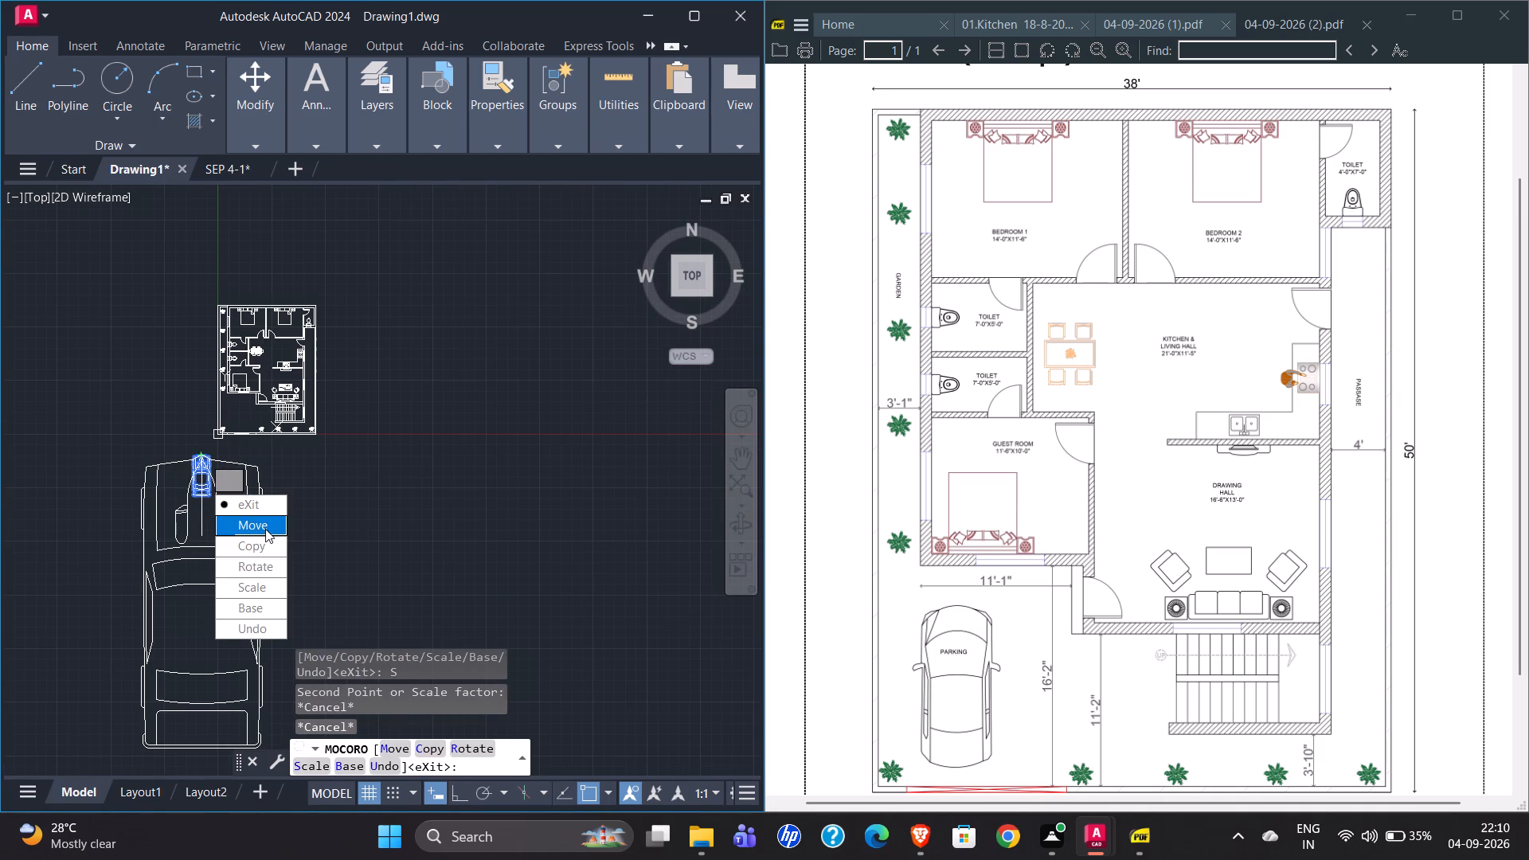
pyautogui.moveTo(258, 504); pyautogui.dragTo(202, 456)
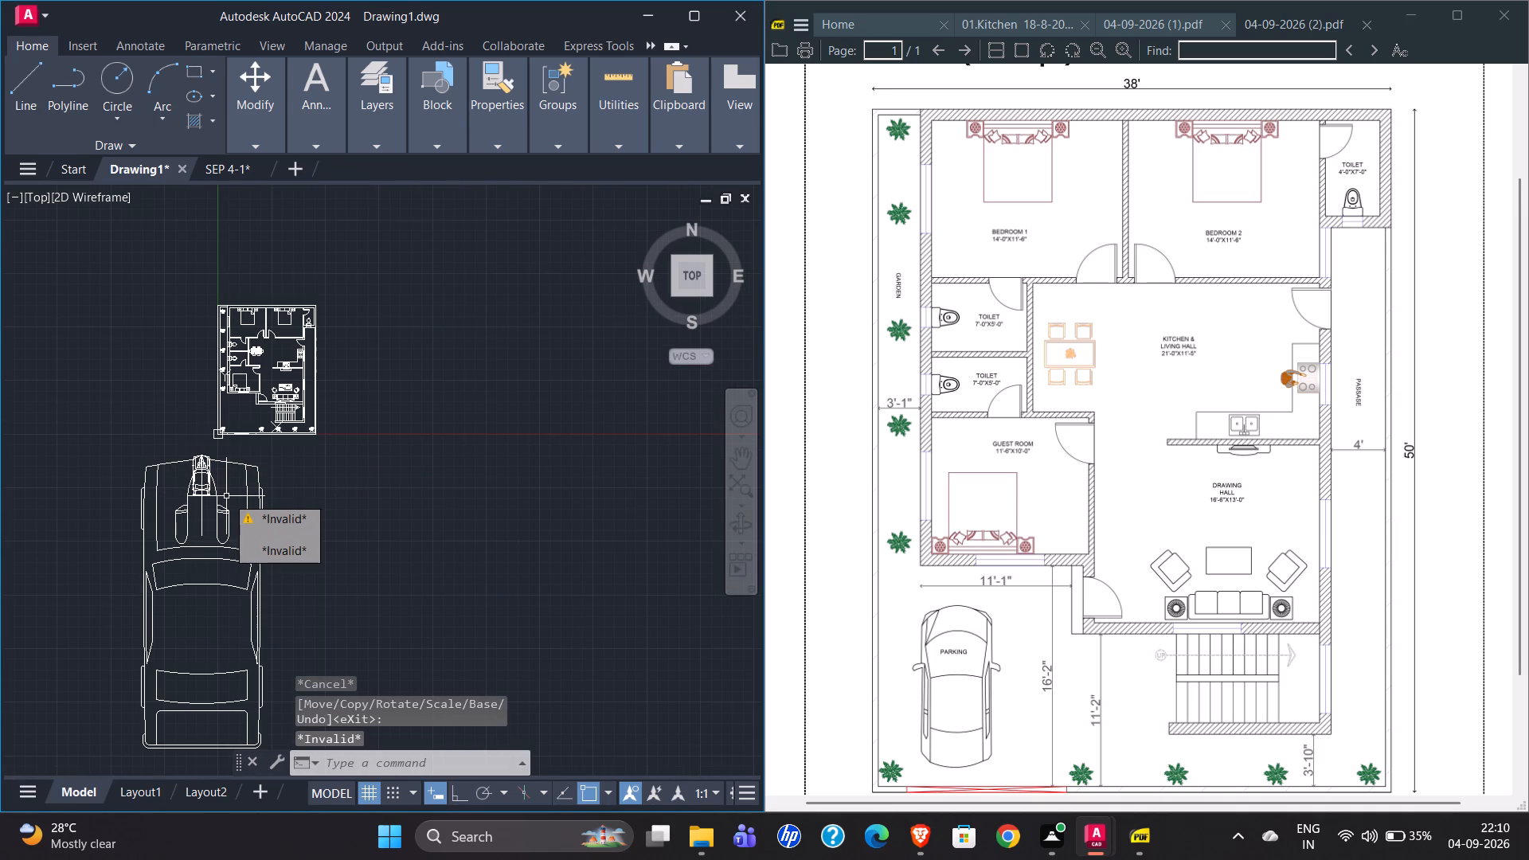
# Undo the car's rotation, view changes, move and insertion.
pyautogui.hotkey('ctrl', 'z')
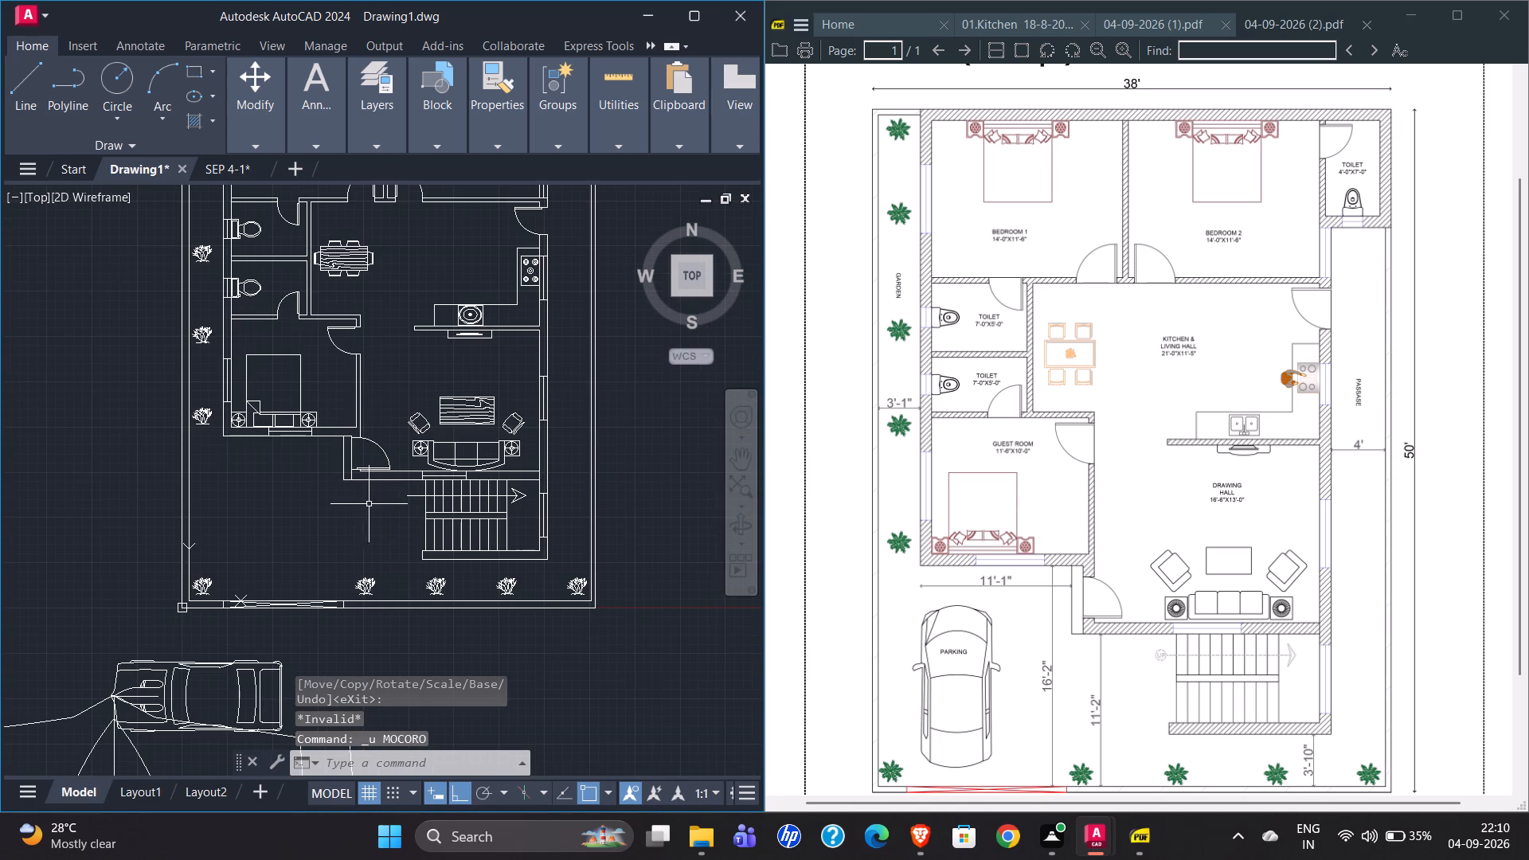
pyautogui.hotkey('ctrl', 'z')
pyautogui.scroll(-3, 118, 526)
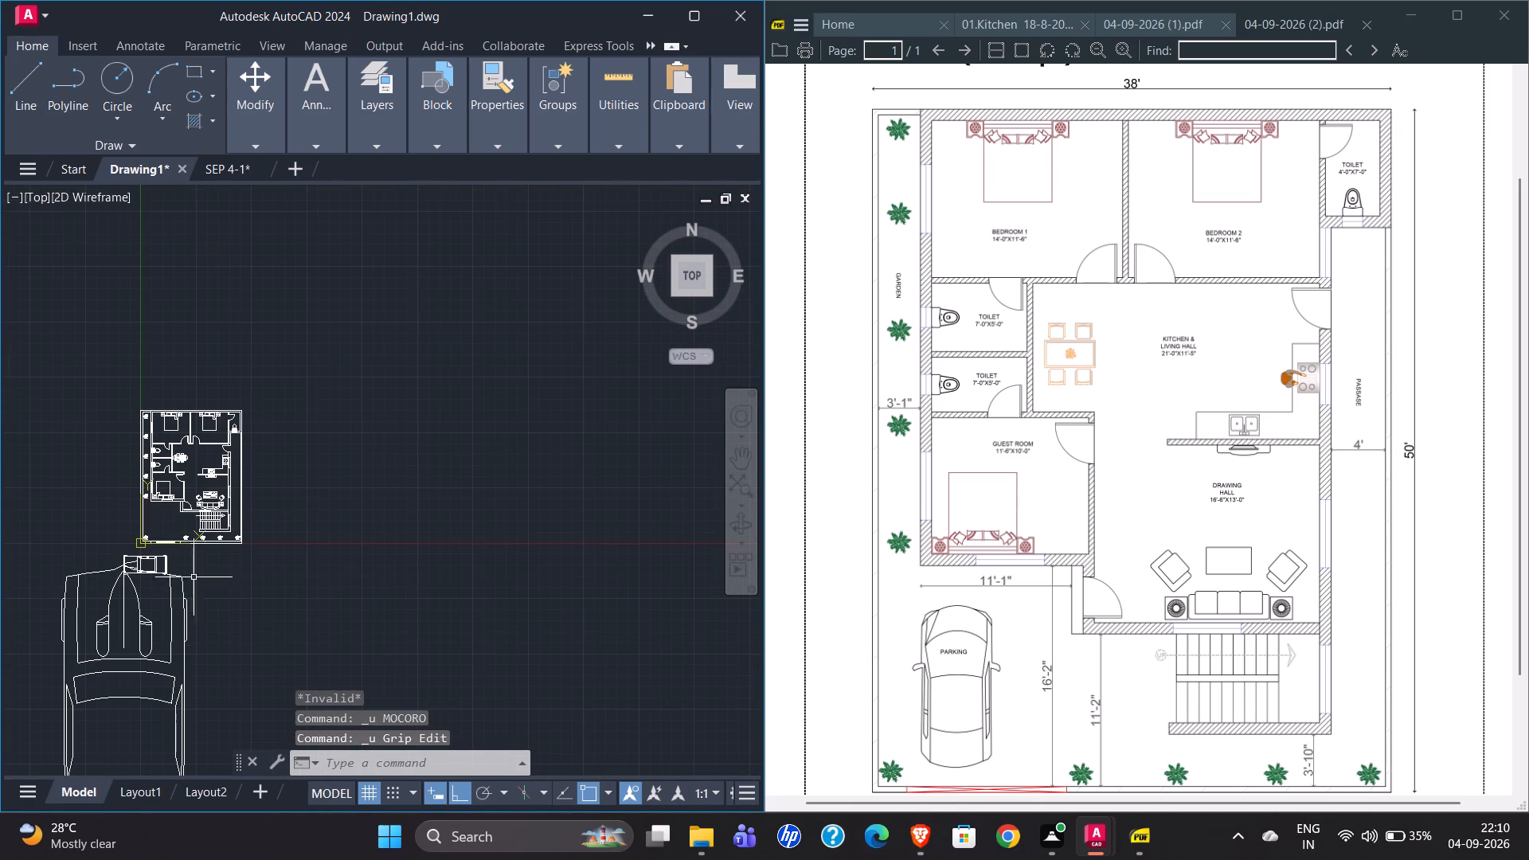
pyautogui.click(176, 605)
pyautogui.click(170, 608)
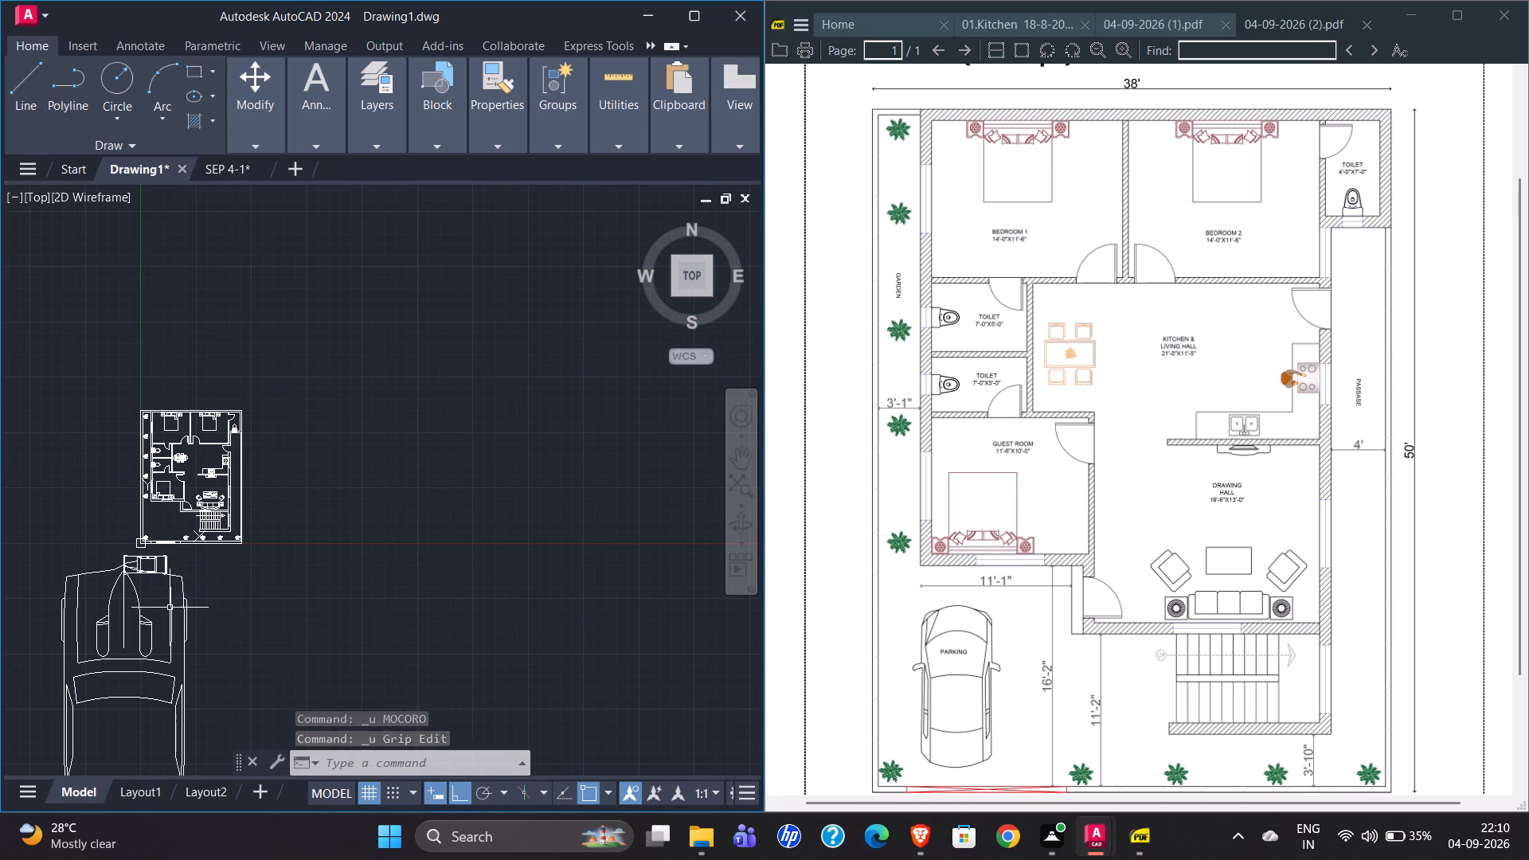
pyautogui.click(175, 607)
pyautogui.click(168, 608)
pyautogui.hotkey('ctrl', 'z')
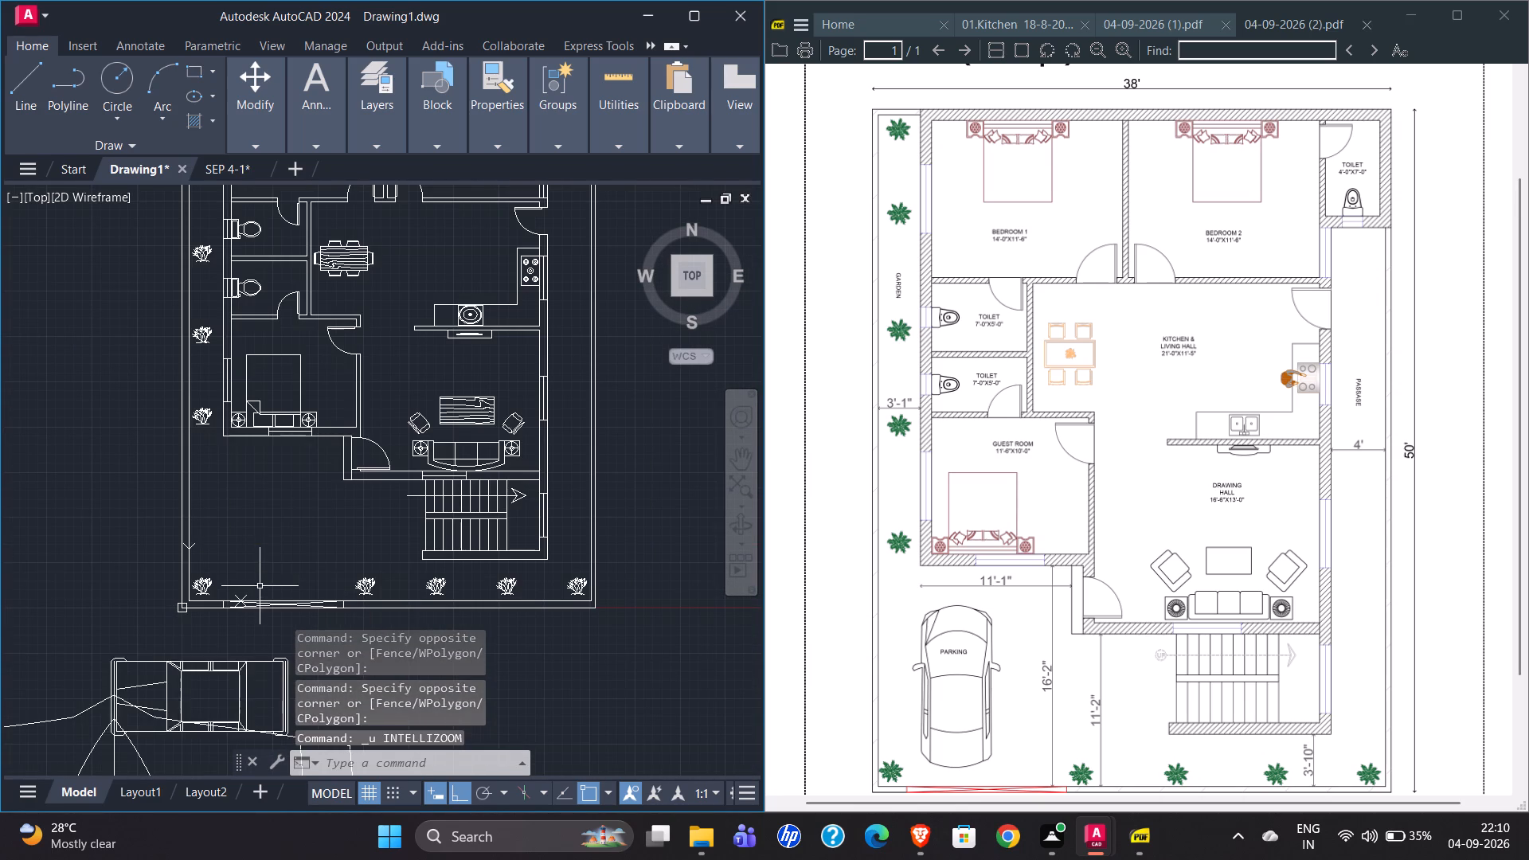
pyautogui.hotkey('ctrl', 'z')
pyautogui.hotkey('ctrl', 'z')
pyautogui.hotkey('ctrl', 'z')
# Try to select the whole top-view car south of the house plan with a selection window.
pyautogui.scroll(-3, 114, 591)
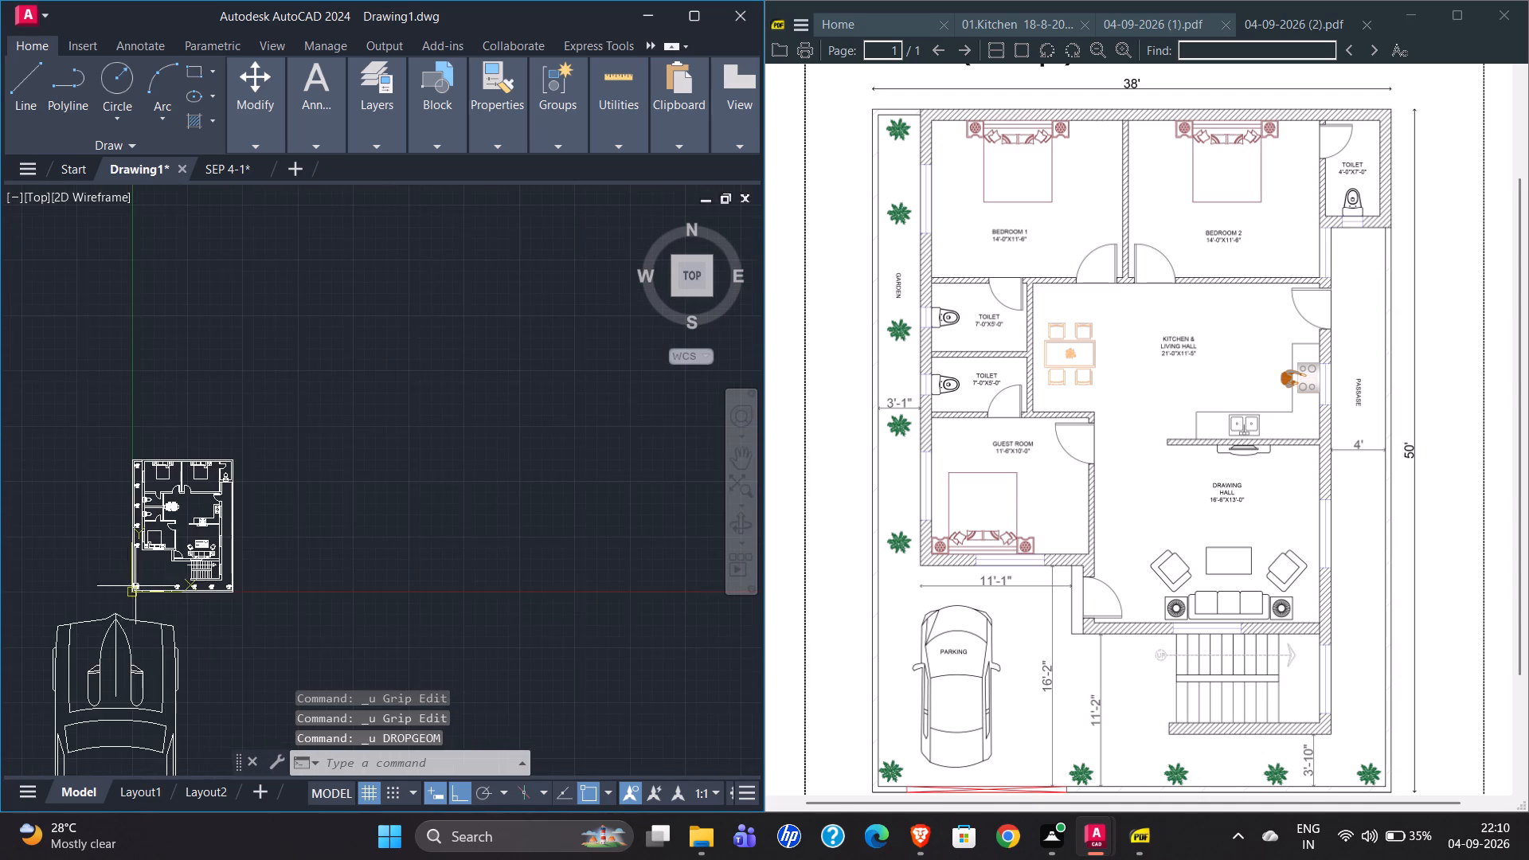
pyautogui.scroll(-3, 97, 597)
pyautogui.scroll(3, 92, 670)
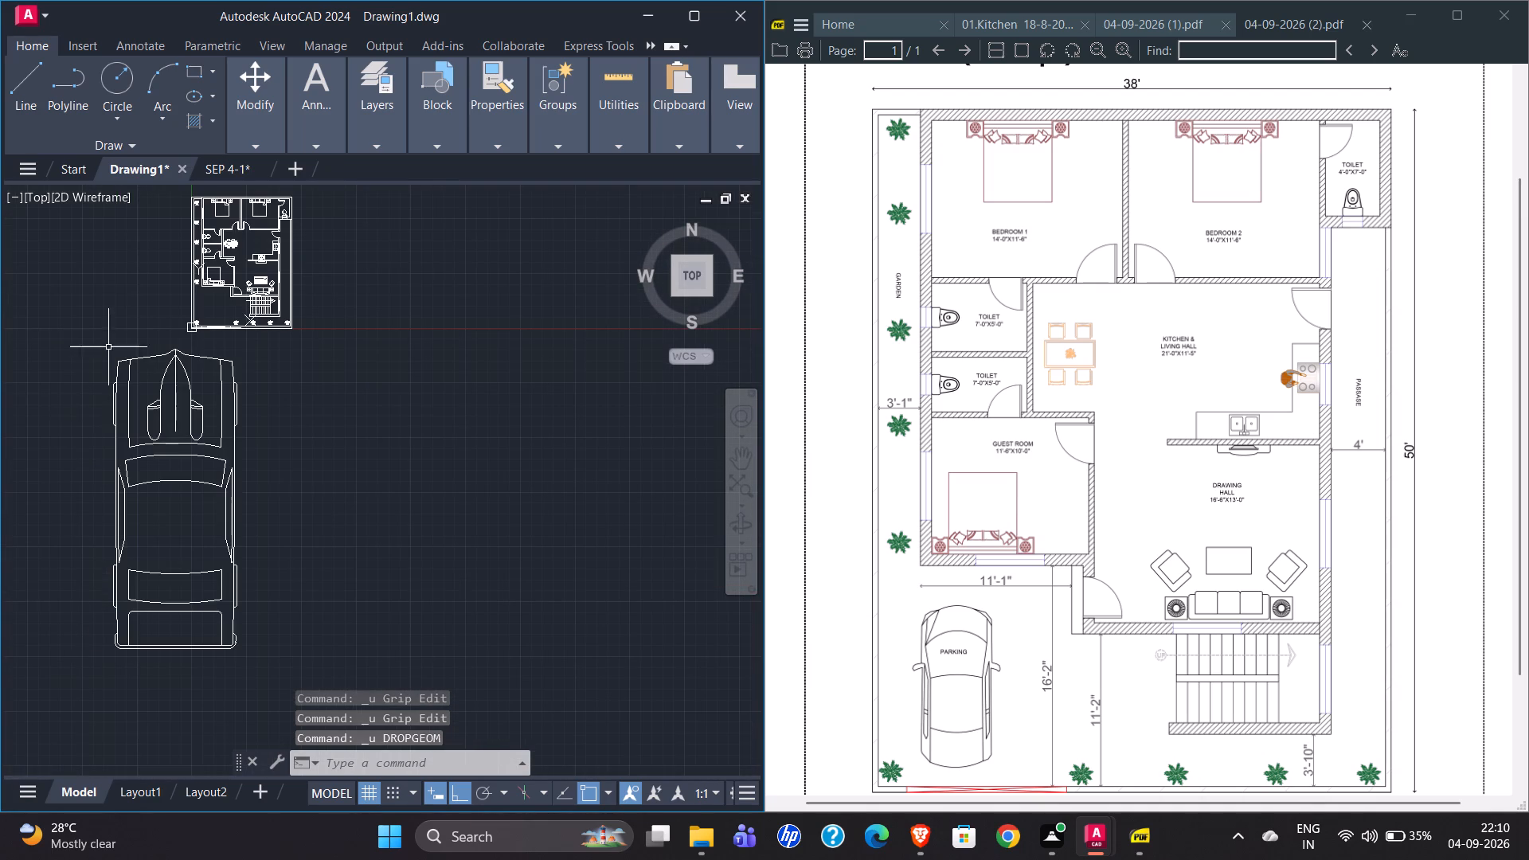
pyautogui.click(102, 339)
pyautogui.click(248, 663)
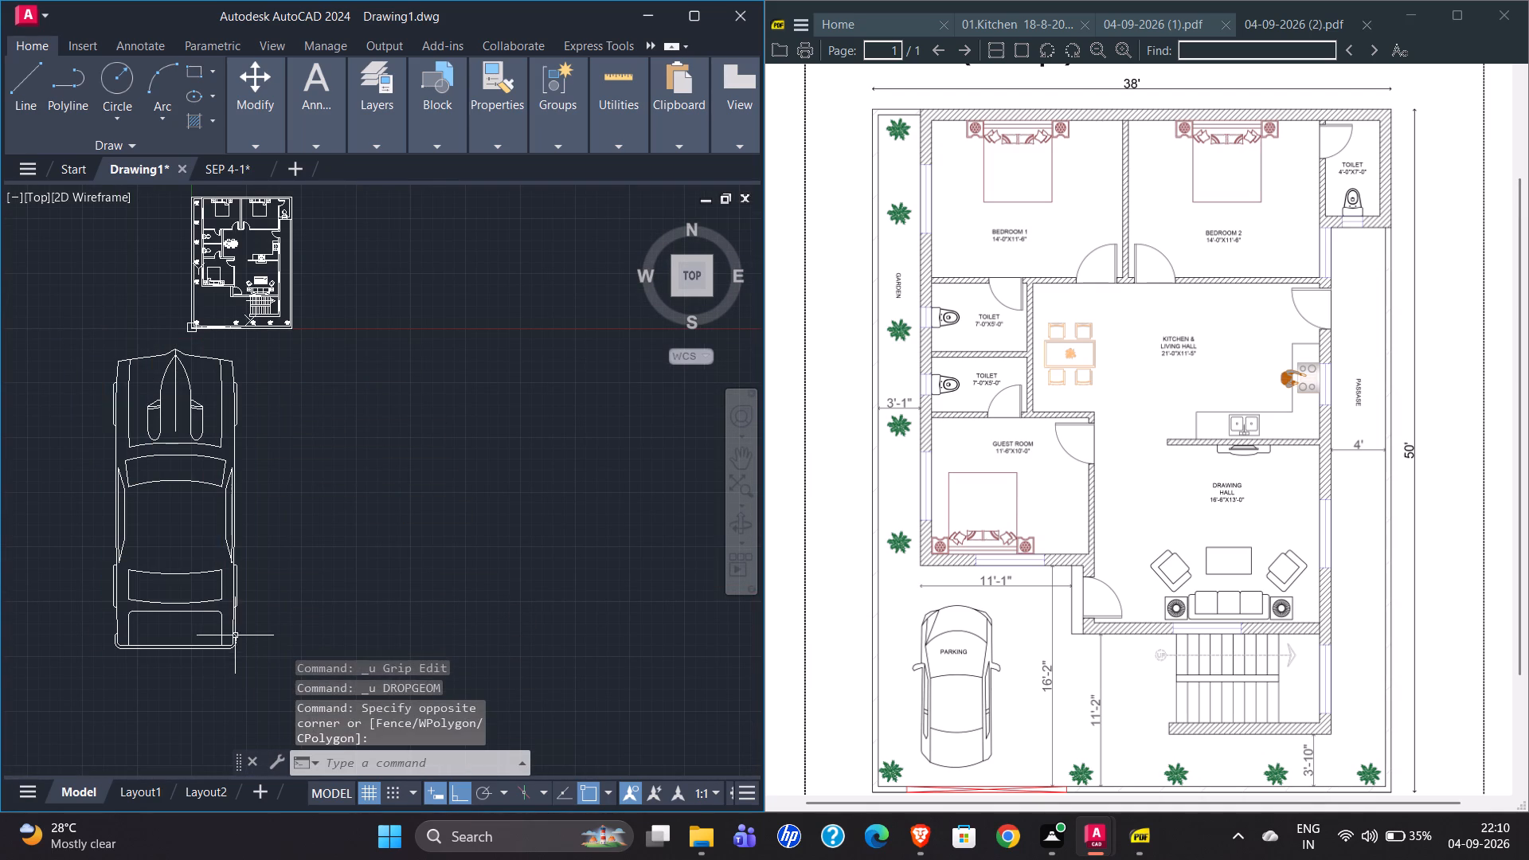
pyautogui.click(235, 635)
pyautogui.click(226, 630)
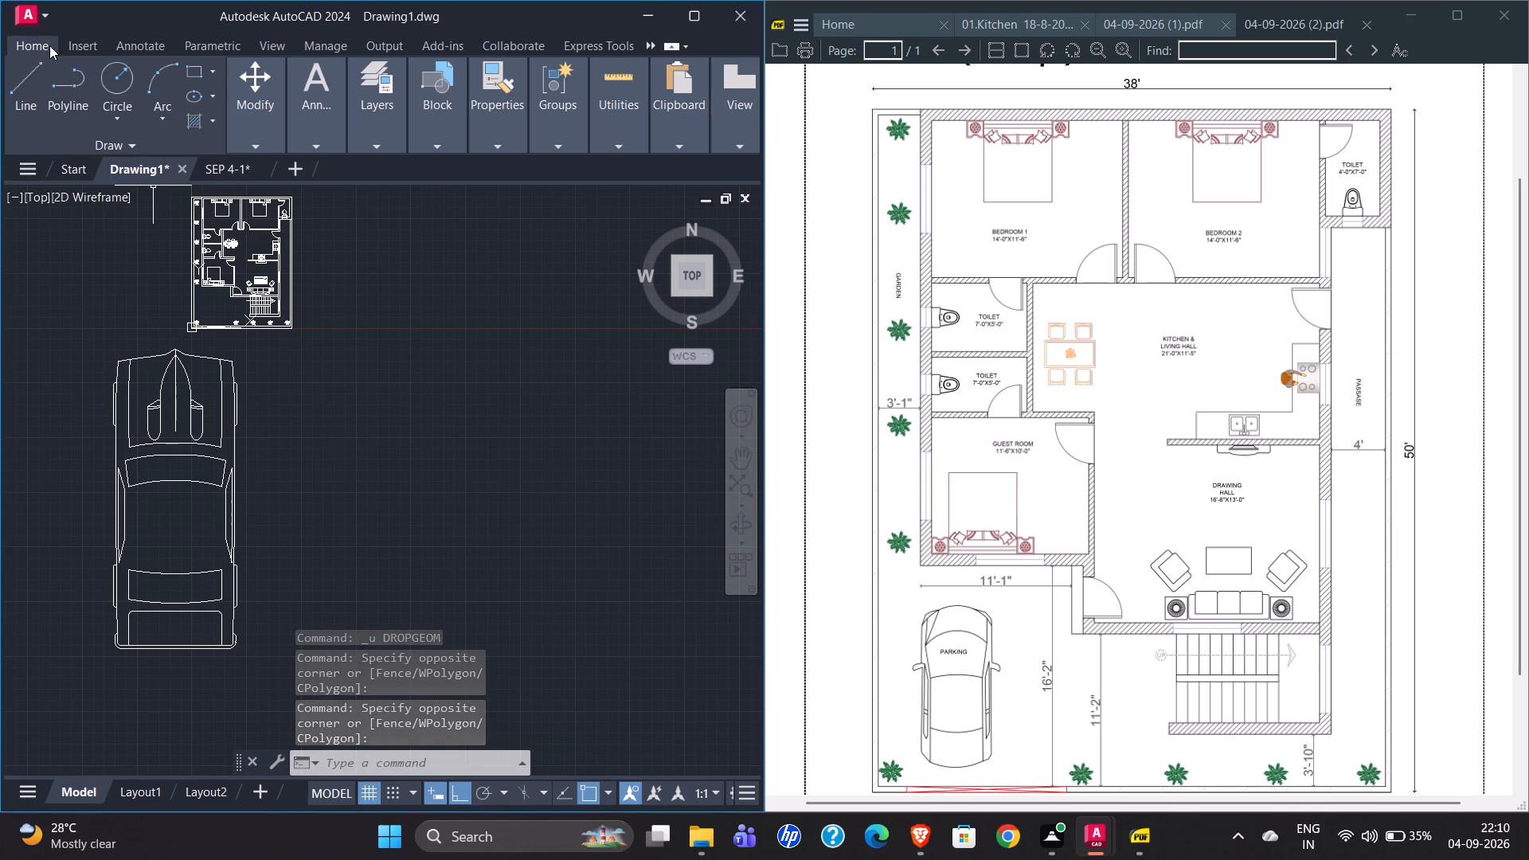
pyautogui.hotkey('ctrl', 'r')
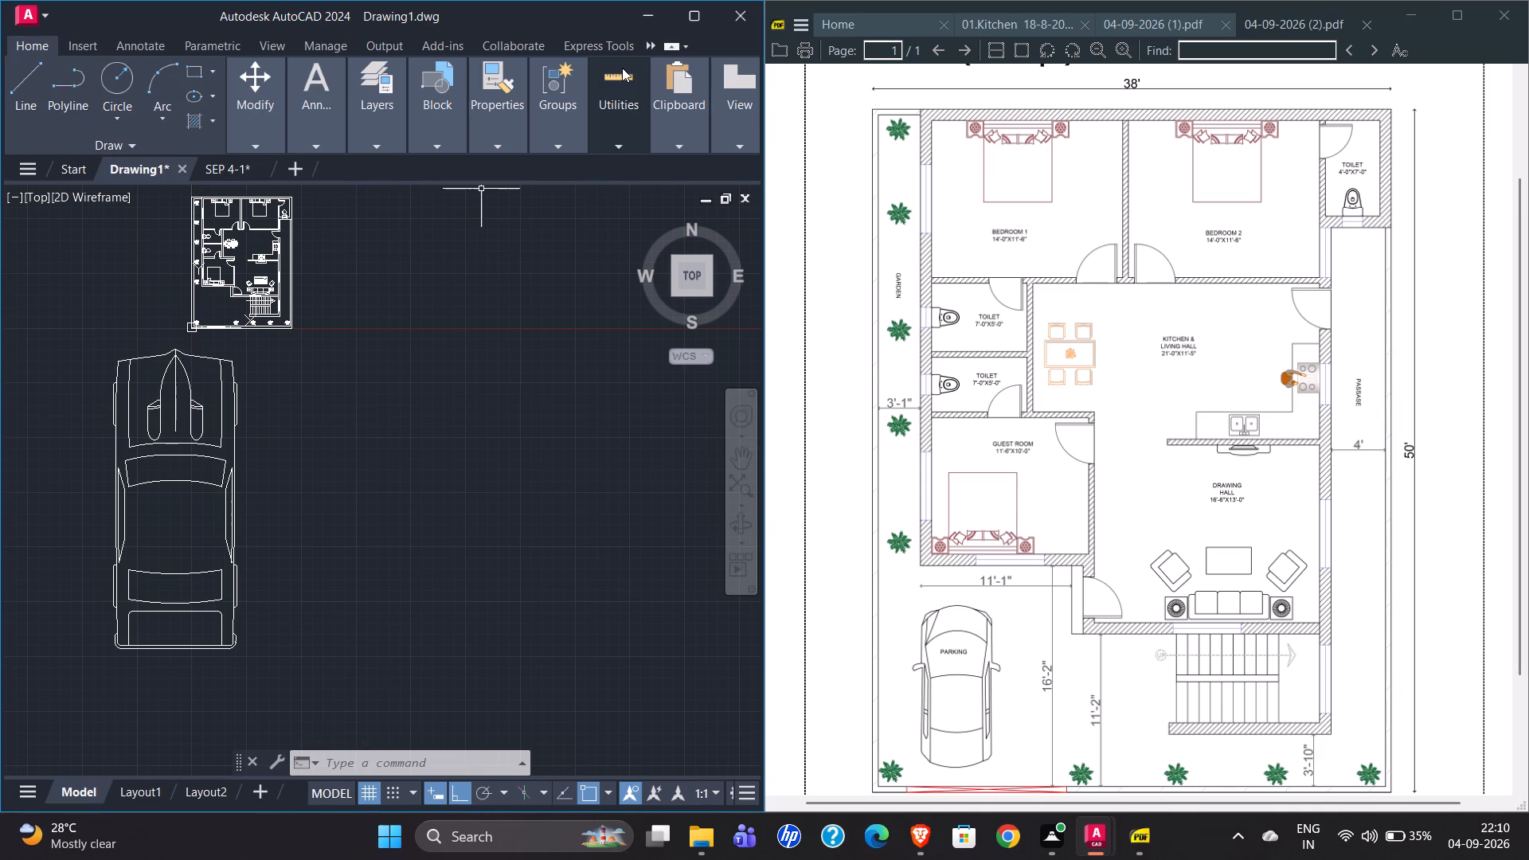
# Maximize the AutoCAD window to fill the screen.
pyautogui.click(694, 16)
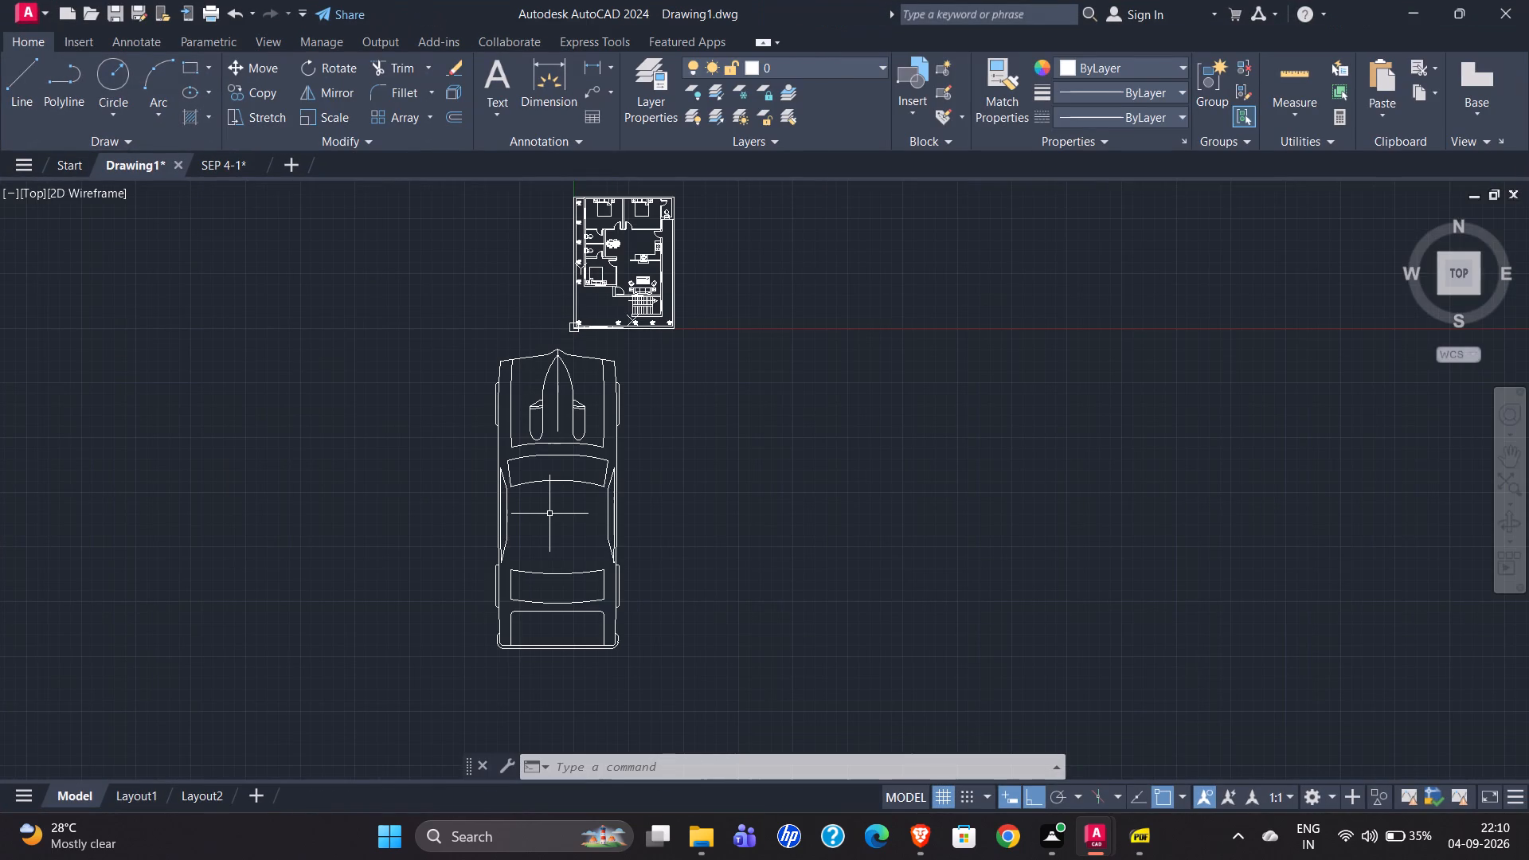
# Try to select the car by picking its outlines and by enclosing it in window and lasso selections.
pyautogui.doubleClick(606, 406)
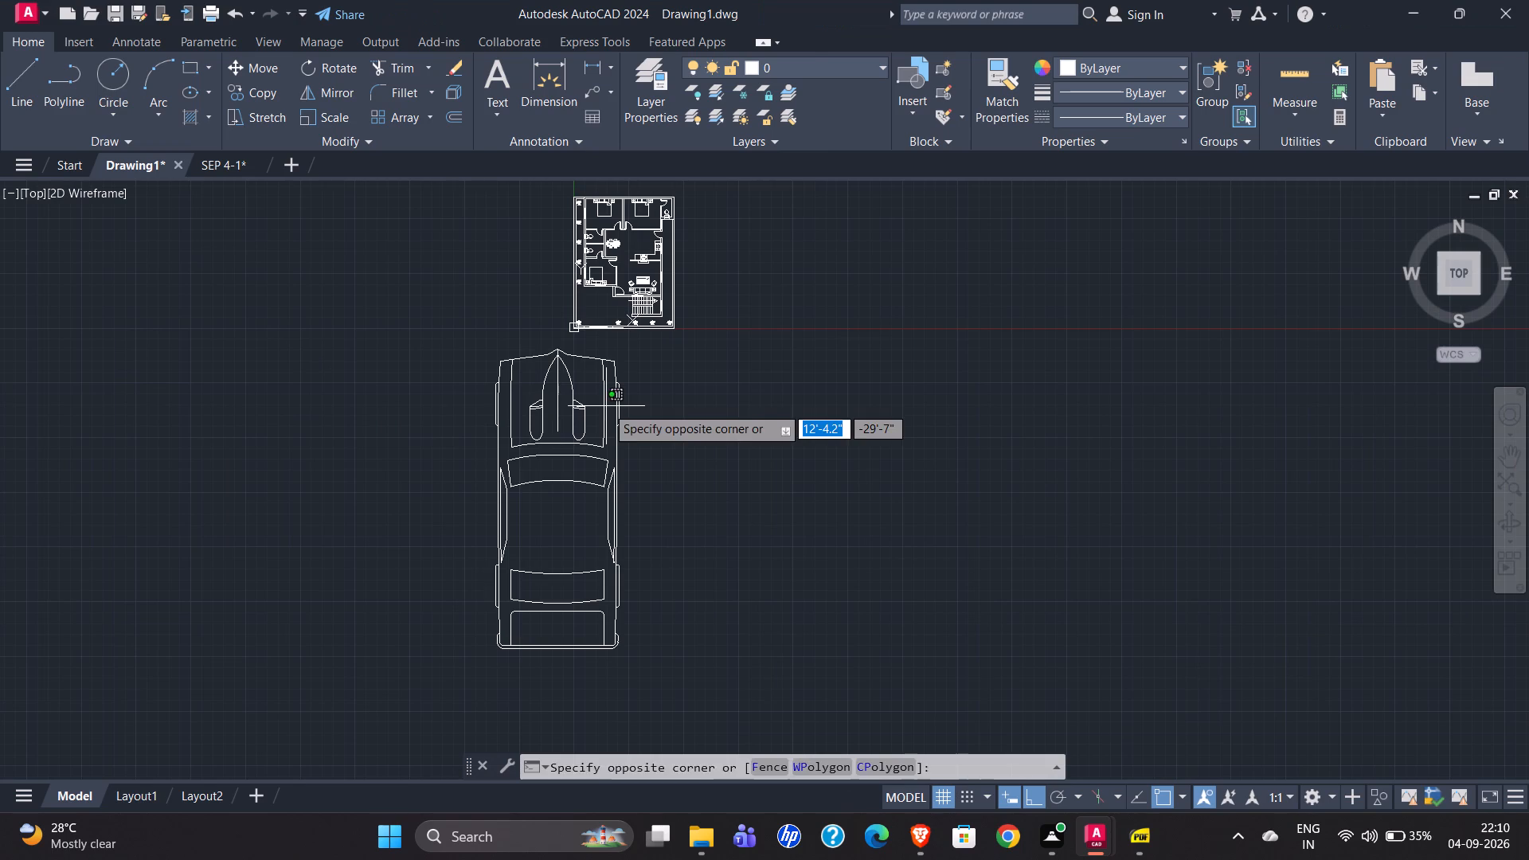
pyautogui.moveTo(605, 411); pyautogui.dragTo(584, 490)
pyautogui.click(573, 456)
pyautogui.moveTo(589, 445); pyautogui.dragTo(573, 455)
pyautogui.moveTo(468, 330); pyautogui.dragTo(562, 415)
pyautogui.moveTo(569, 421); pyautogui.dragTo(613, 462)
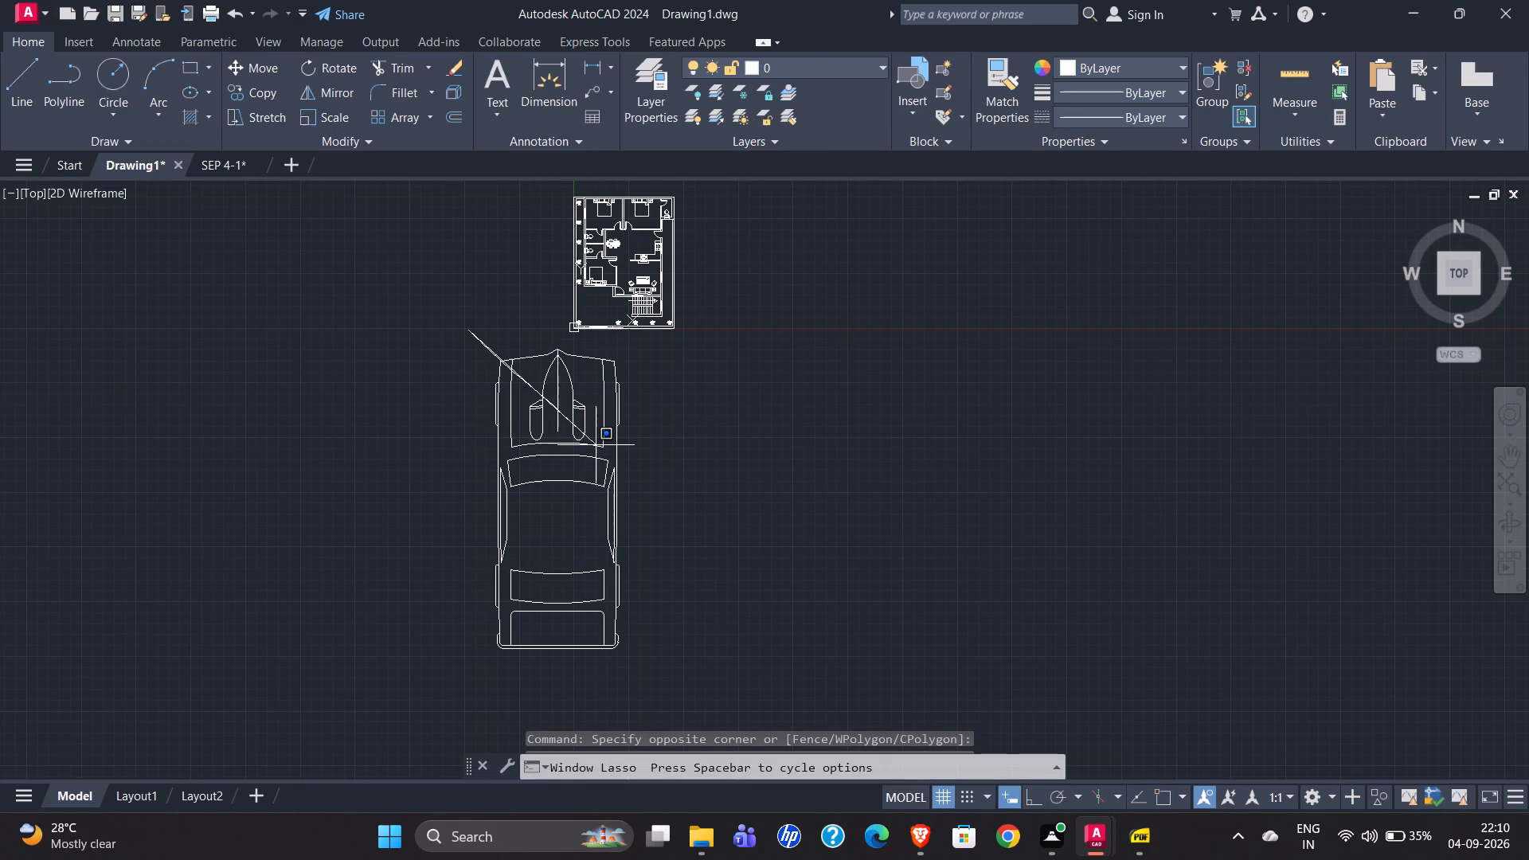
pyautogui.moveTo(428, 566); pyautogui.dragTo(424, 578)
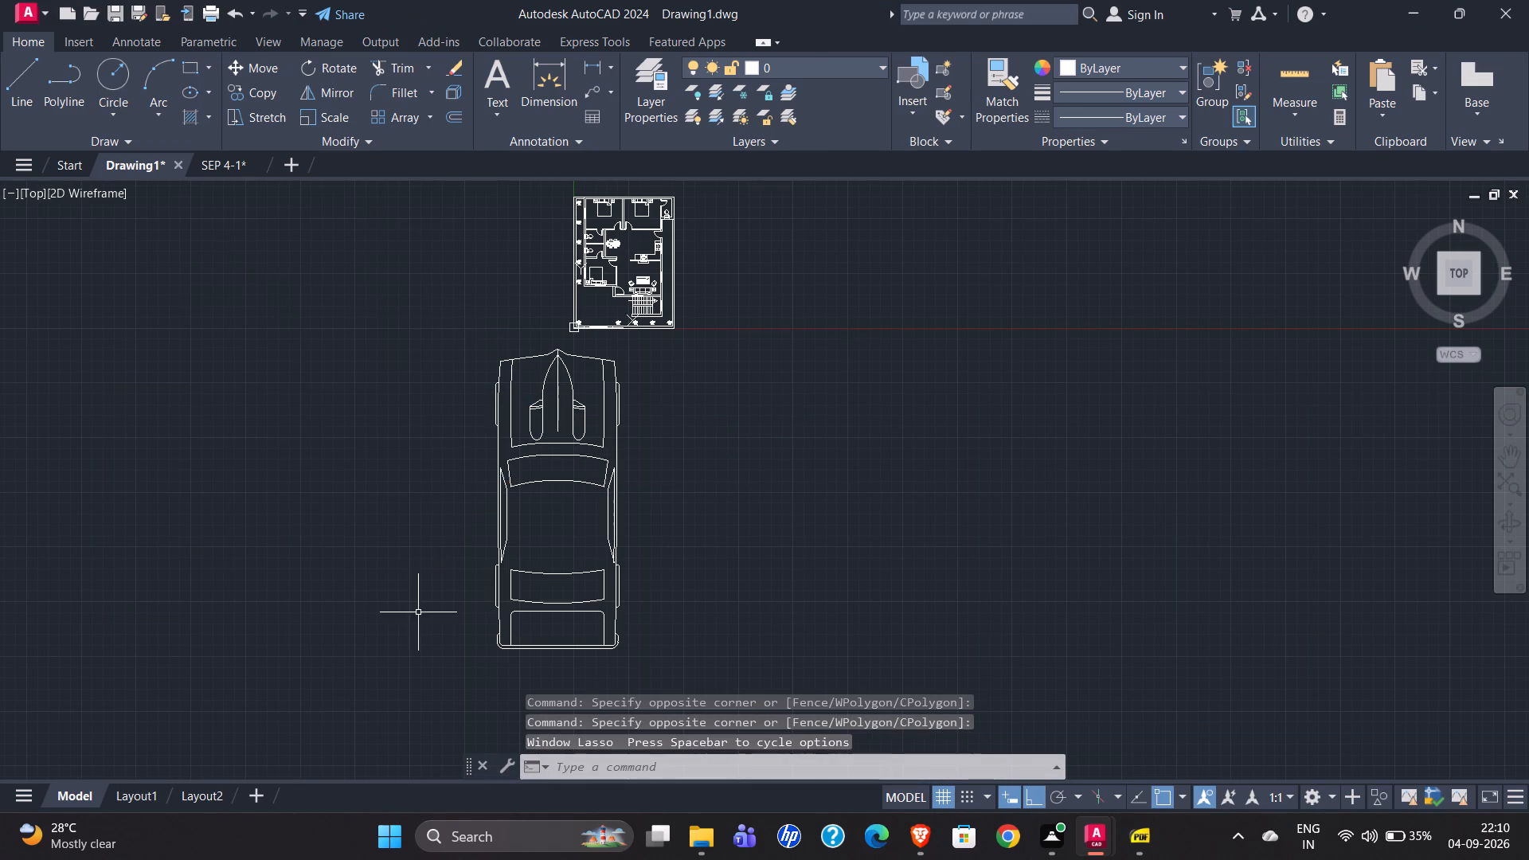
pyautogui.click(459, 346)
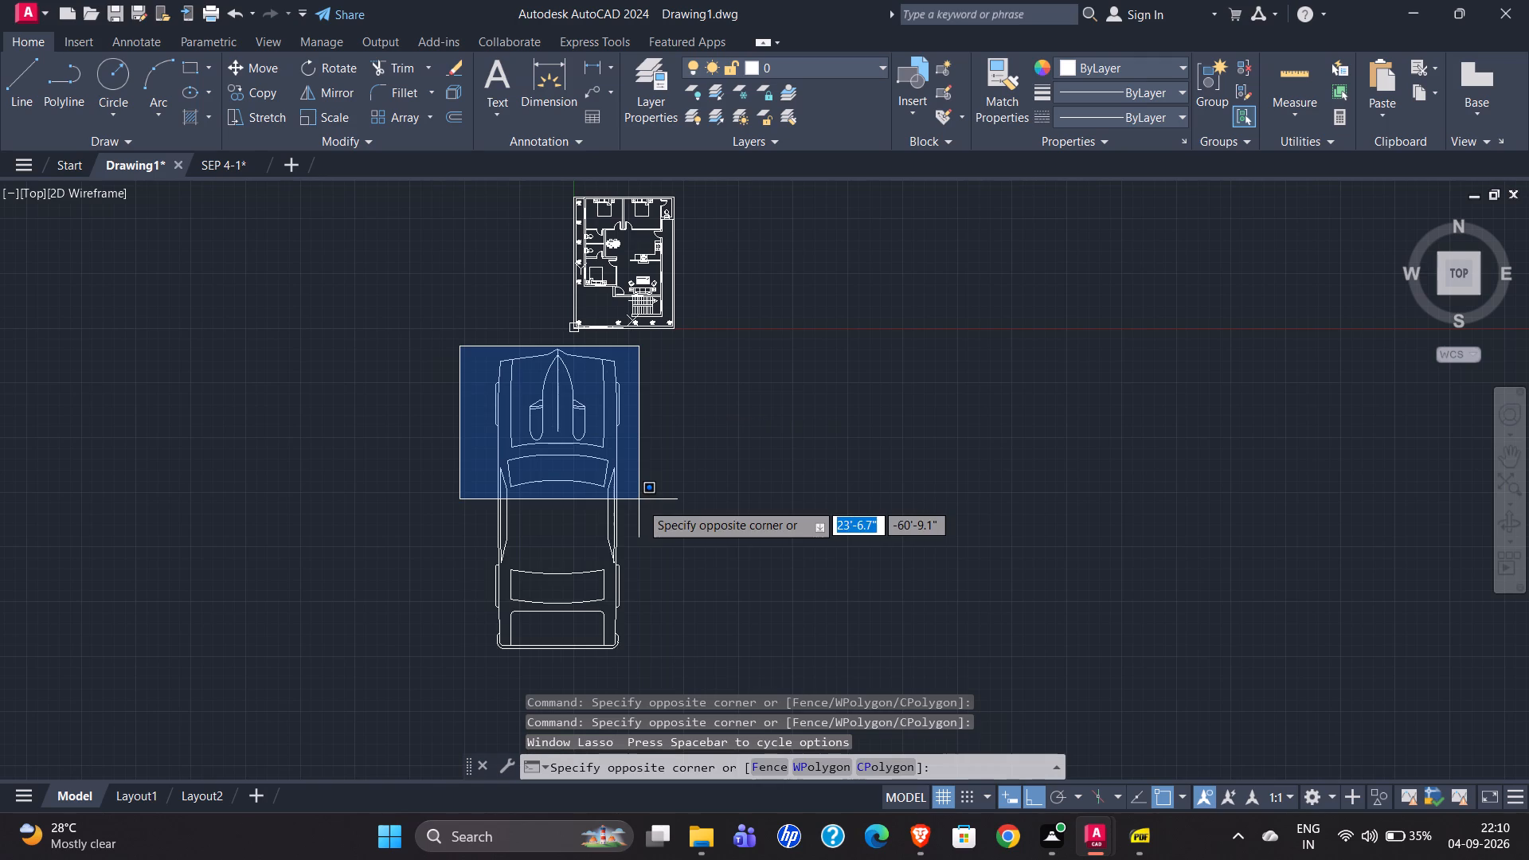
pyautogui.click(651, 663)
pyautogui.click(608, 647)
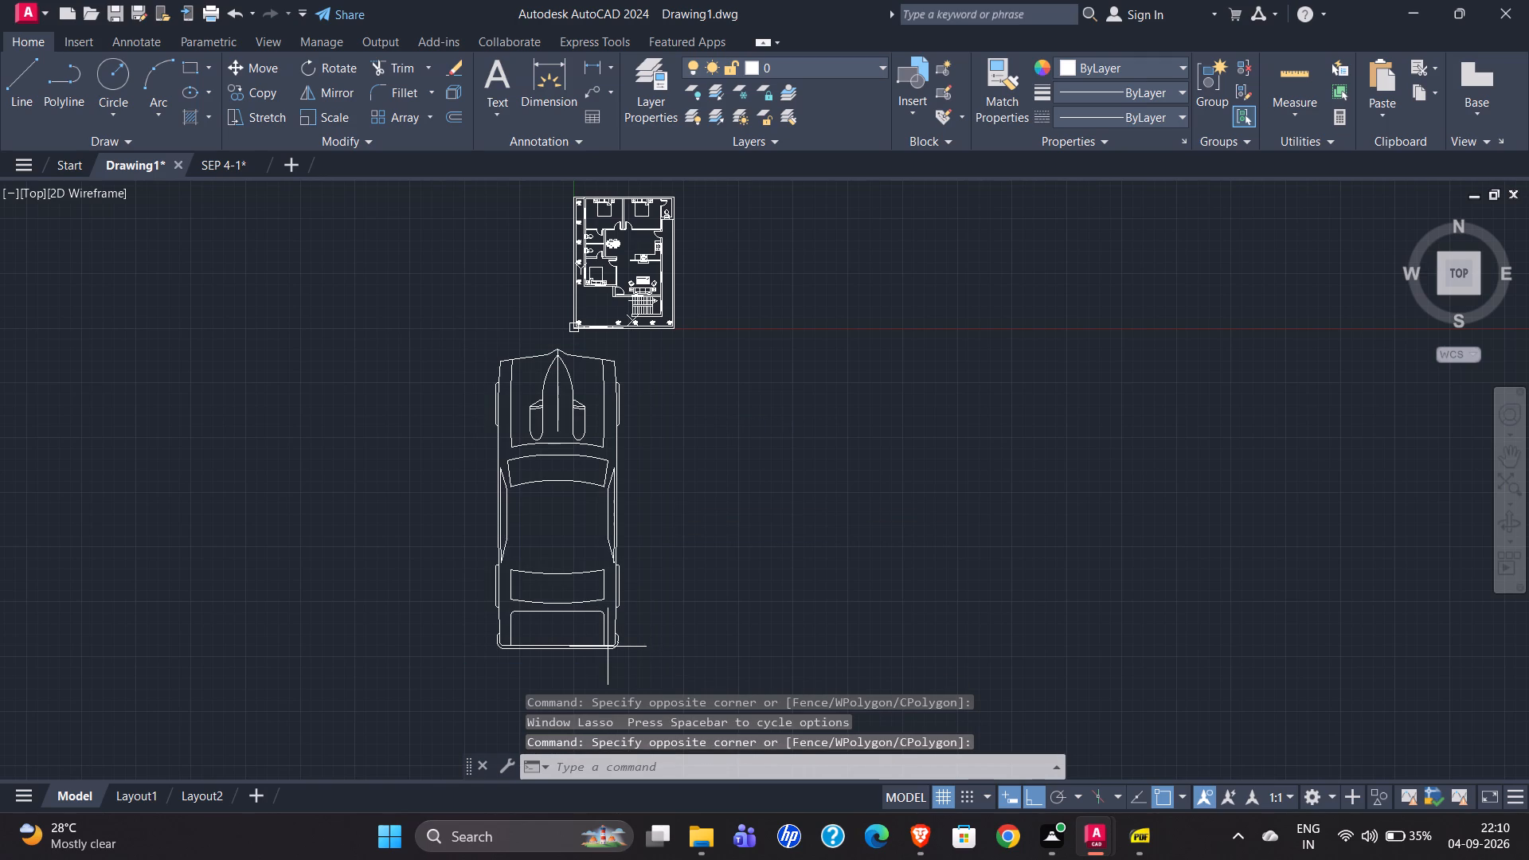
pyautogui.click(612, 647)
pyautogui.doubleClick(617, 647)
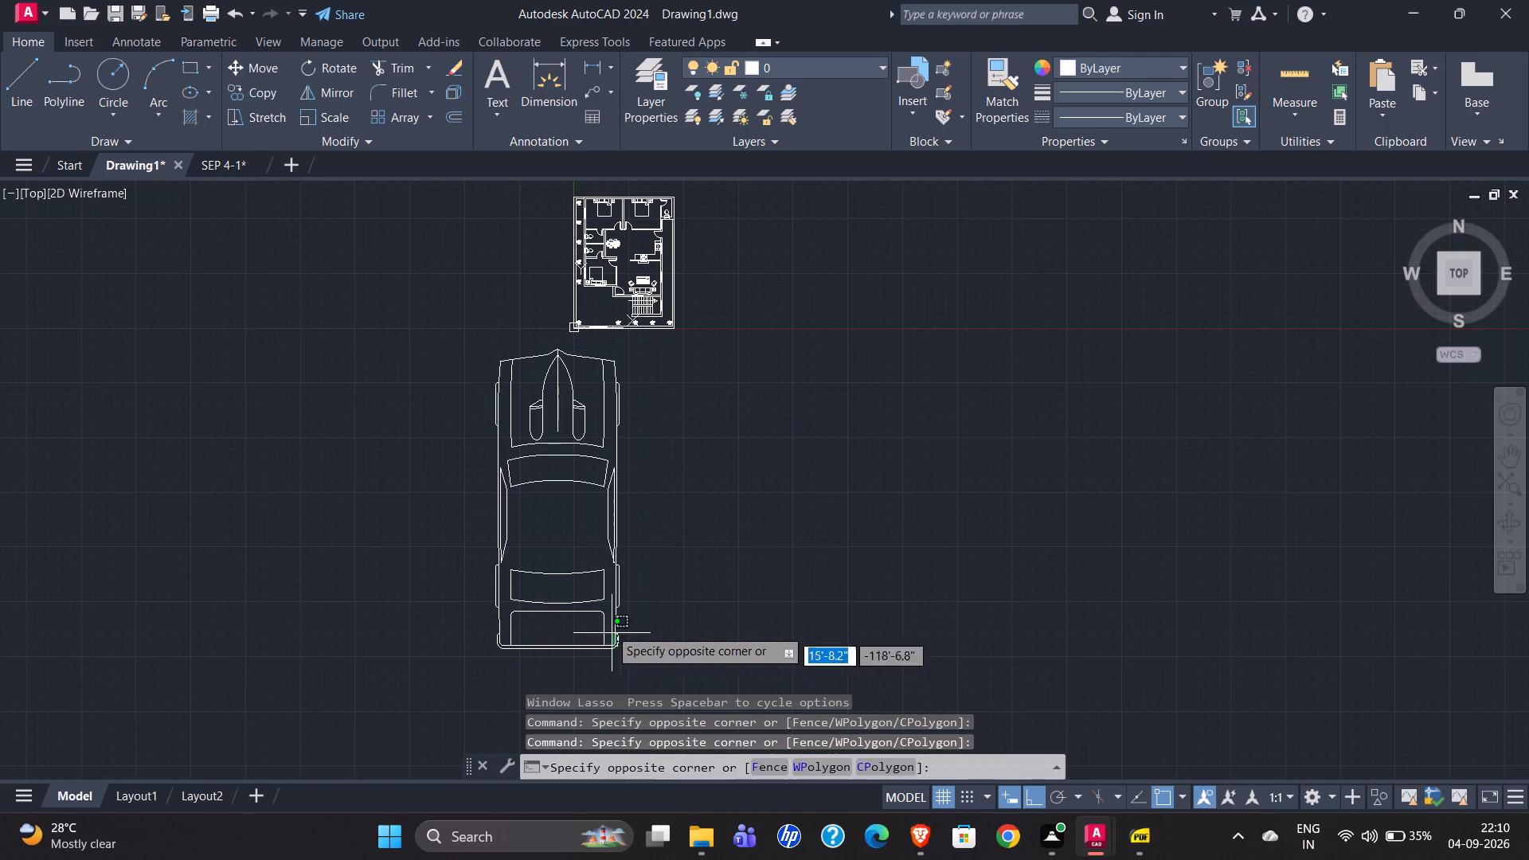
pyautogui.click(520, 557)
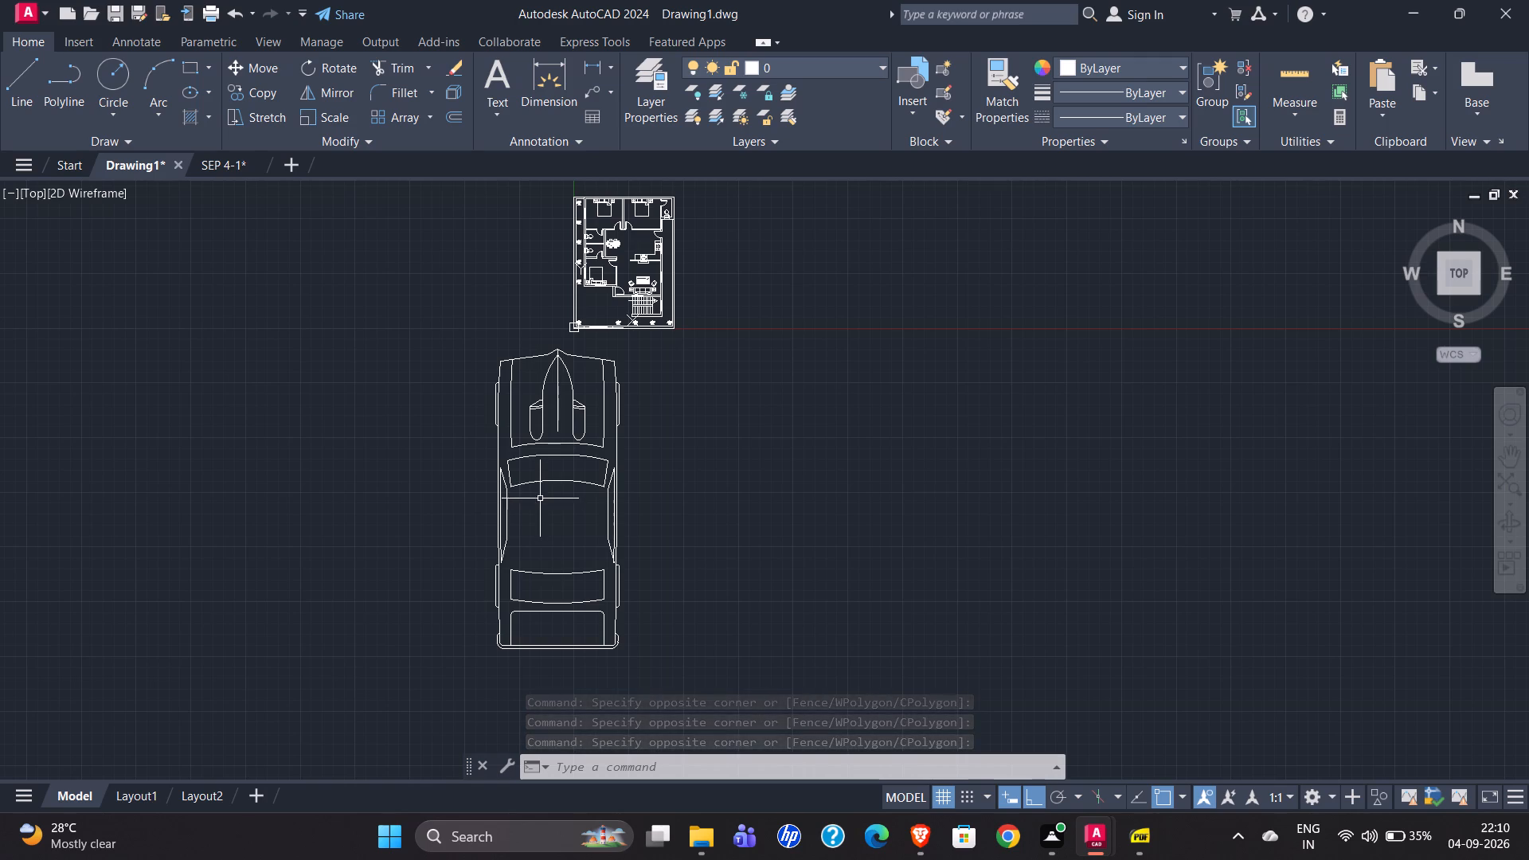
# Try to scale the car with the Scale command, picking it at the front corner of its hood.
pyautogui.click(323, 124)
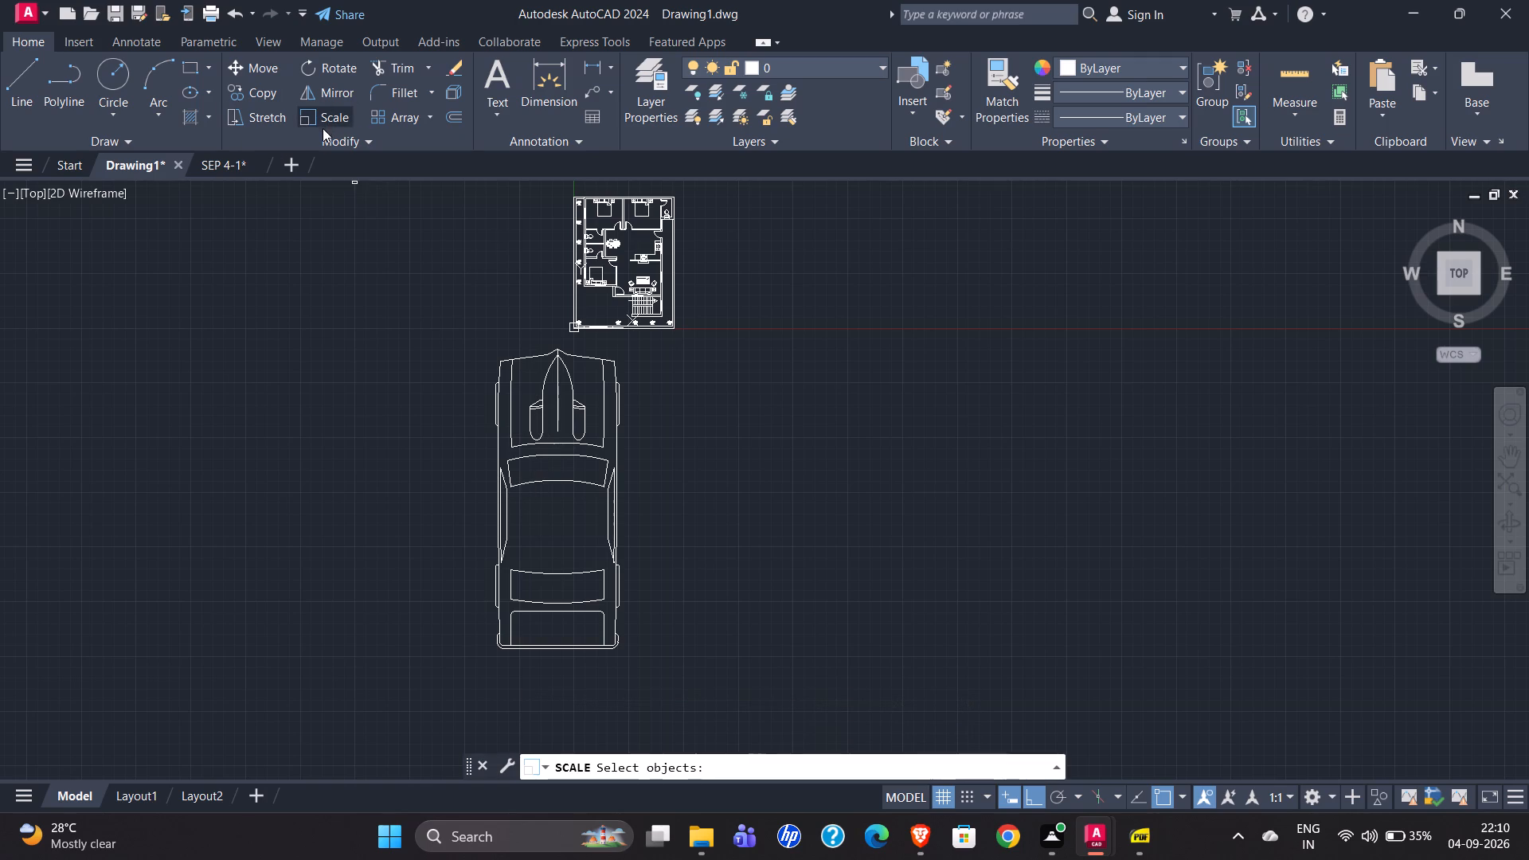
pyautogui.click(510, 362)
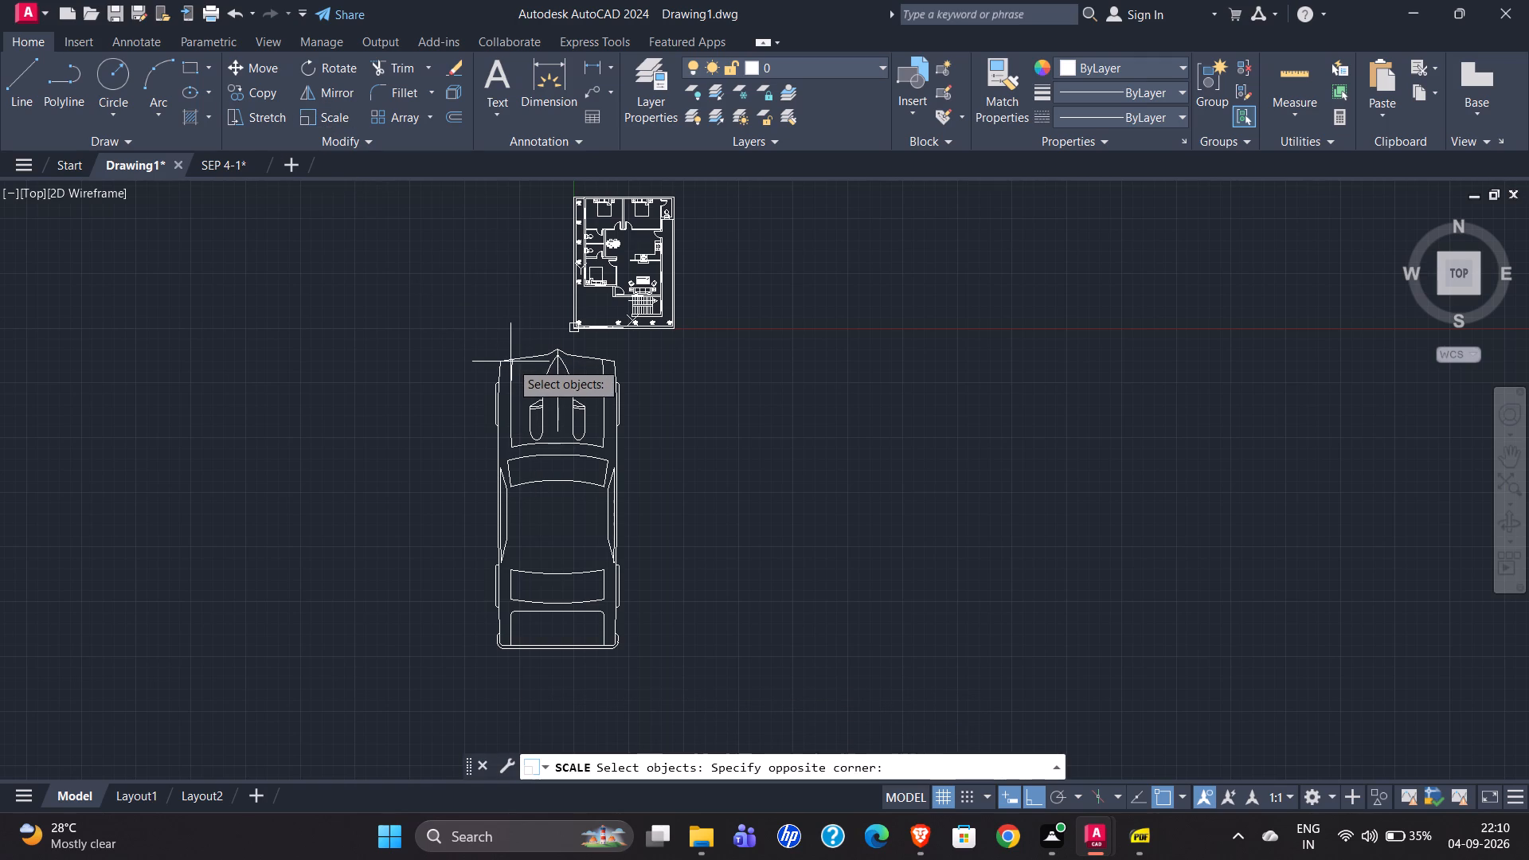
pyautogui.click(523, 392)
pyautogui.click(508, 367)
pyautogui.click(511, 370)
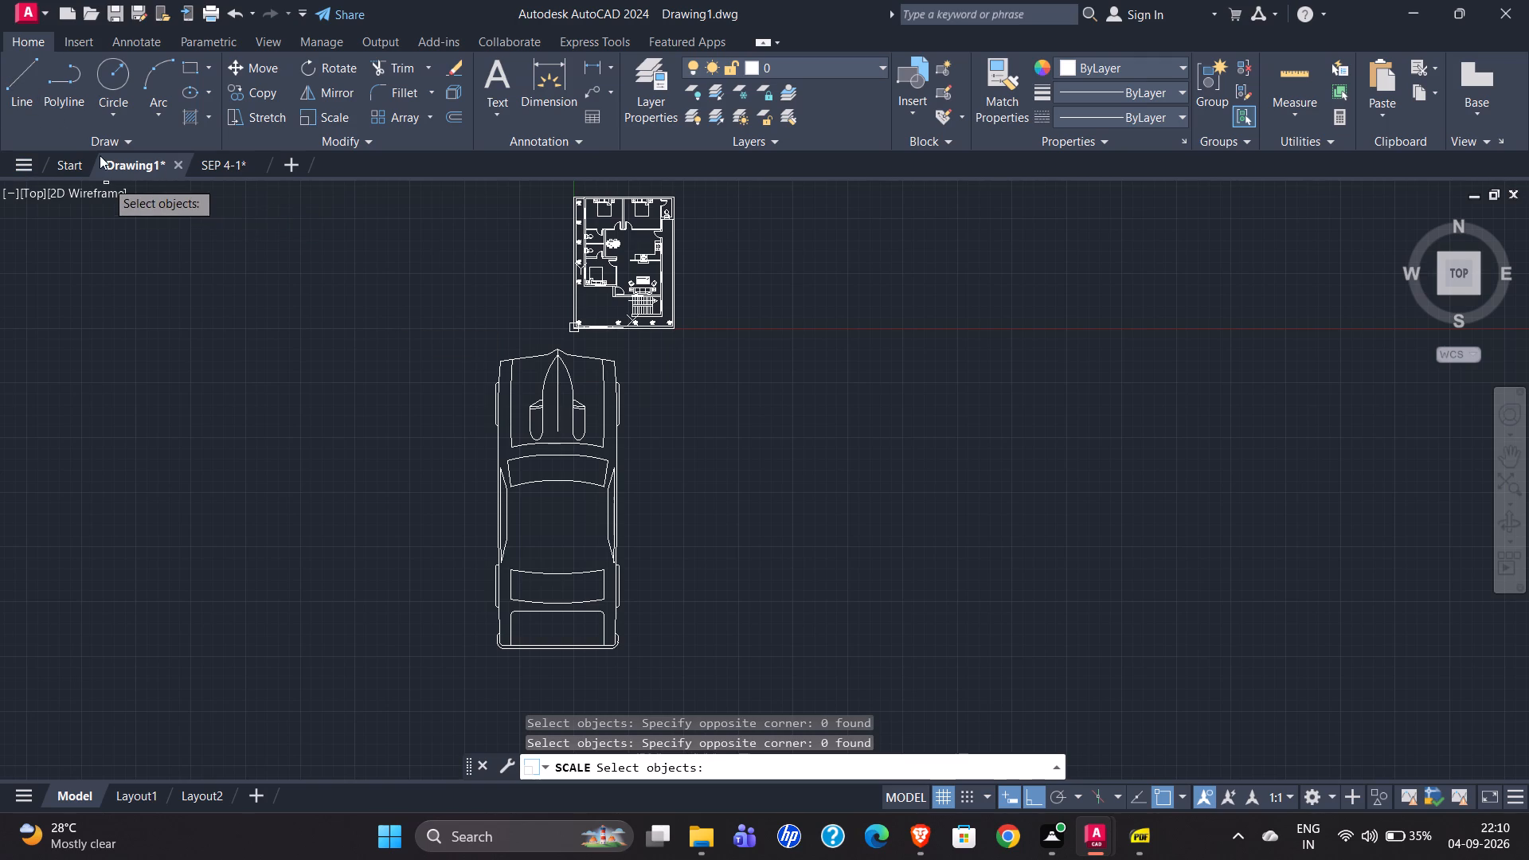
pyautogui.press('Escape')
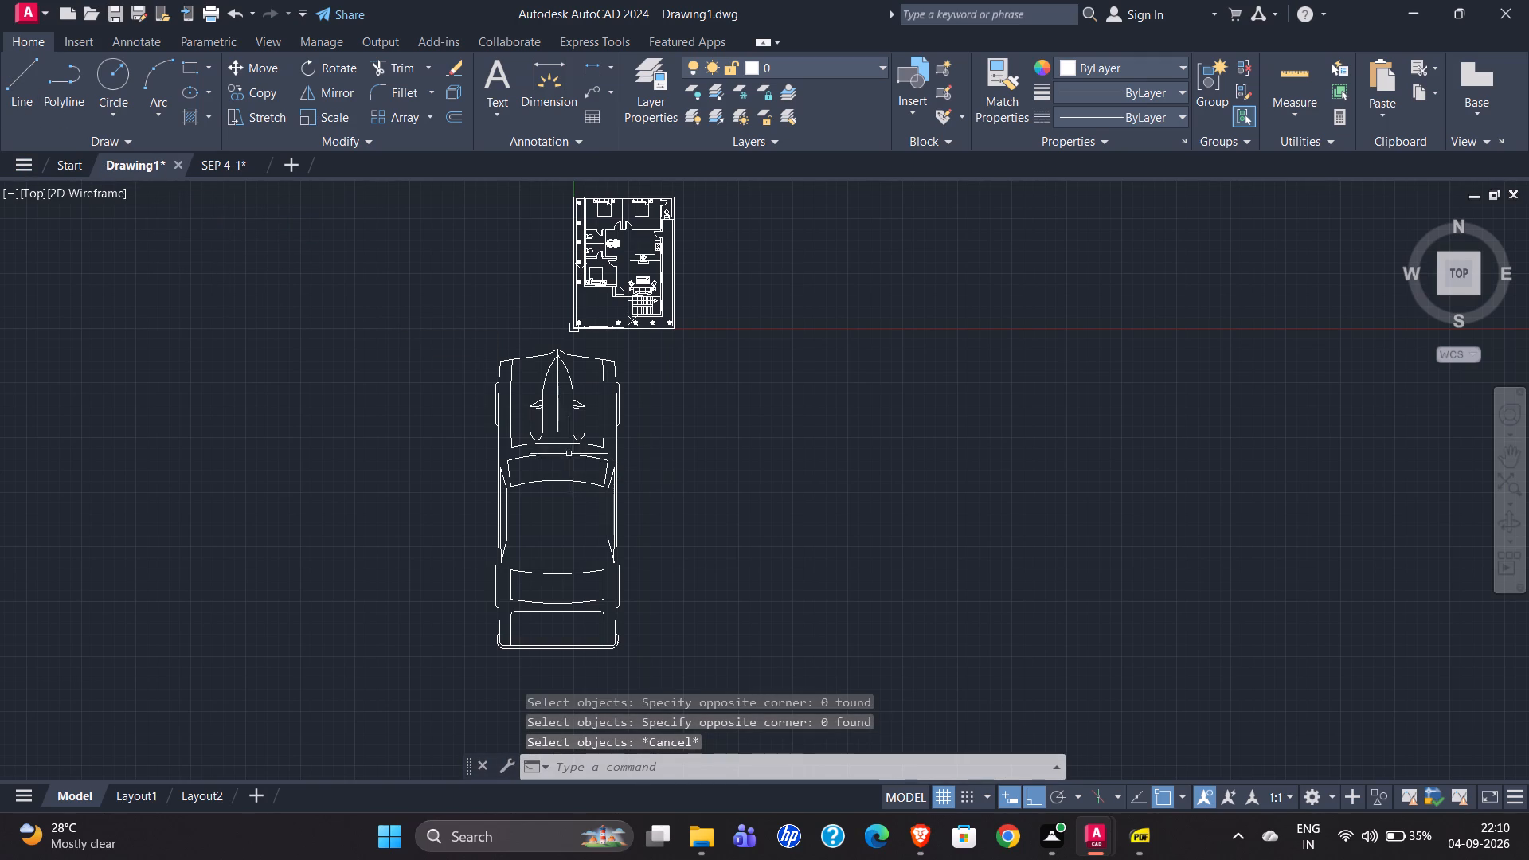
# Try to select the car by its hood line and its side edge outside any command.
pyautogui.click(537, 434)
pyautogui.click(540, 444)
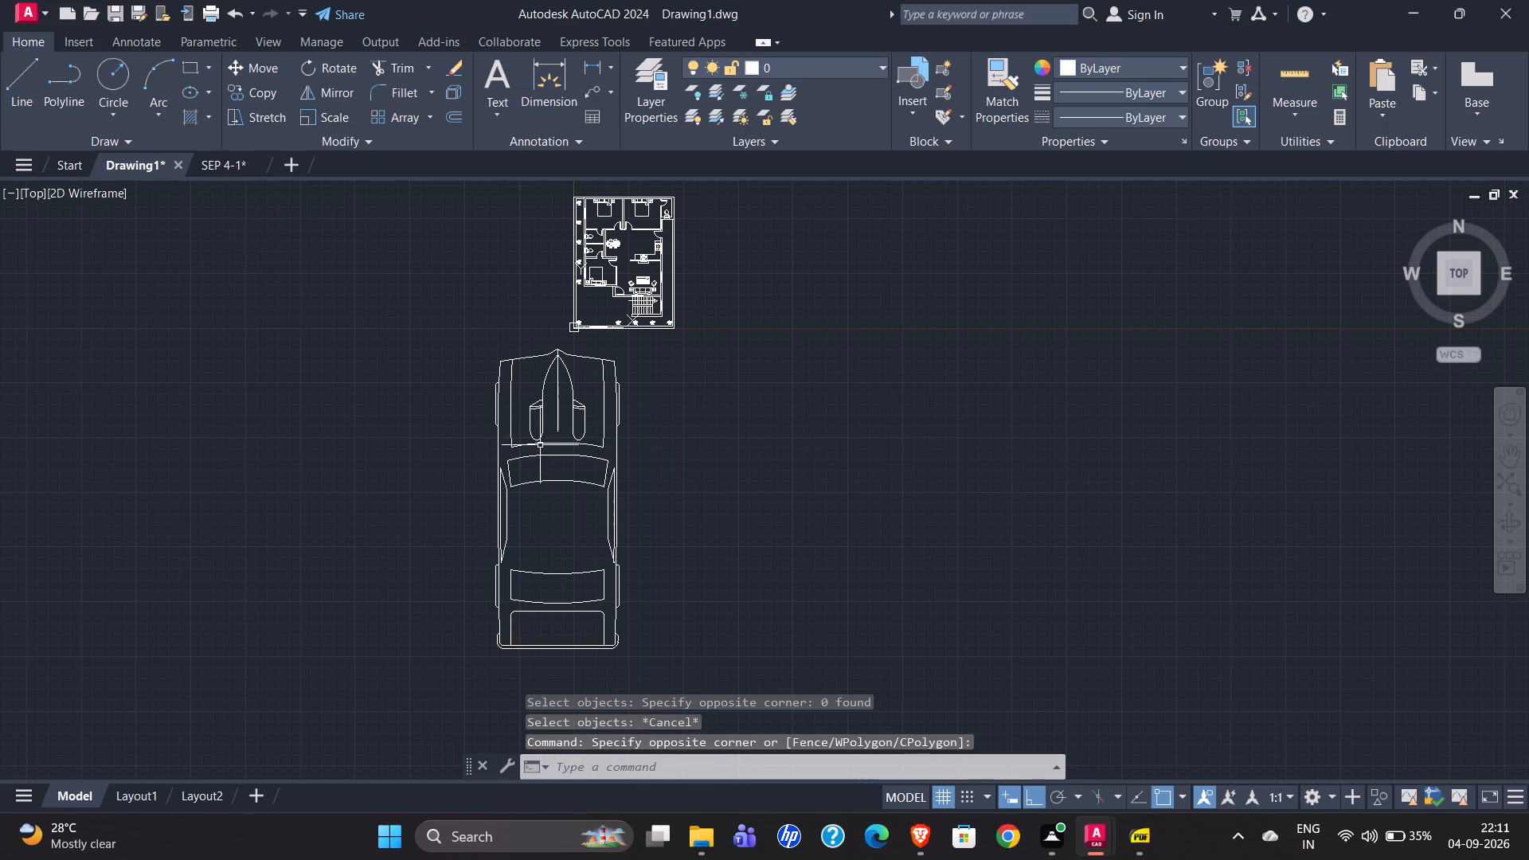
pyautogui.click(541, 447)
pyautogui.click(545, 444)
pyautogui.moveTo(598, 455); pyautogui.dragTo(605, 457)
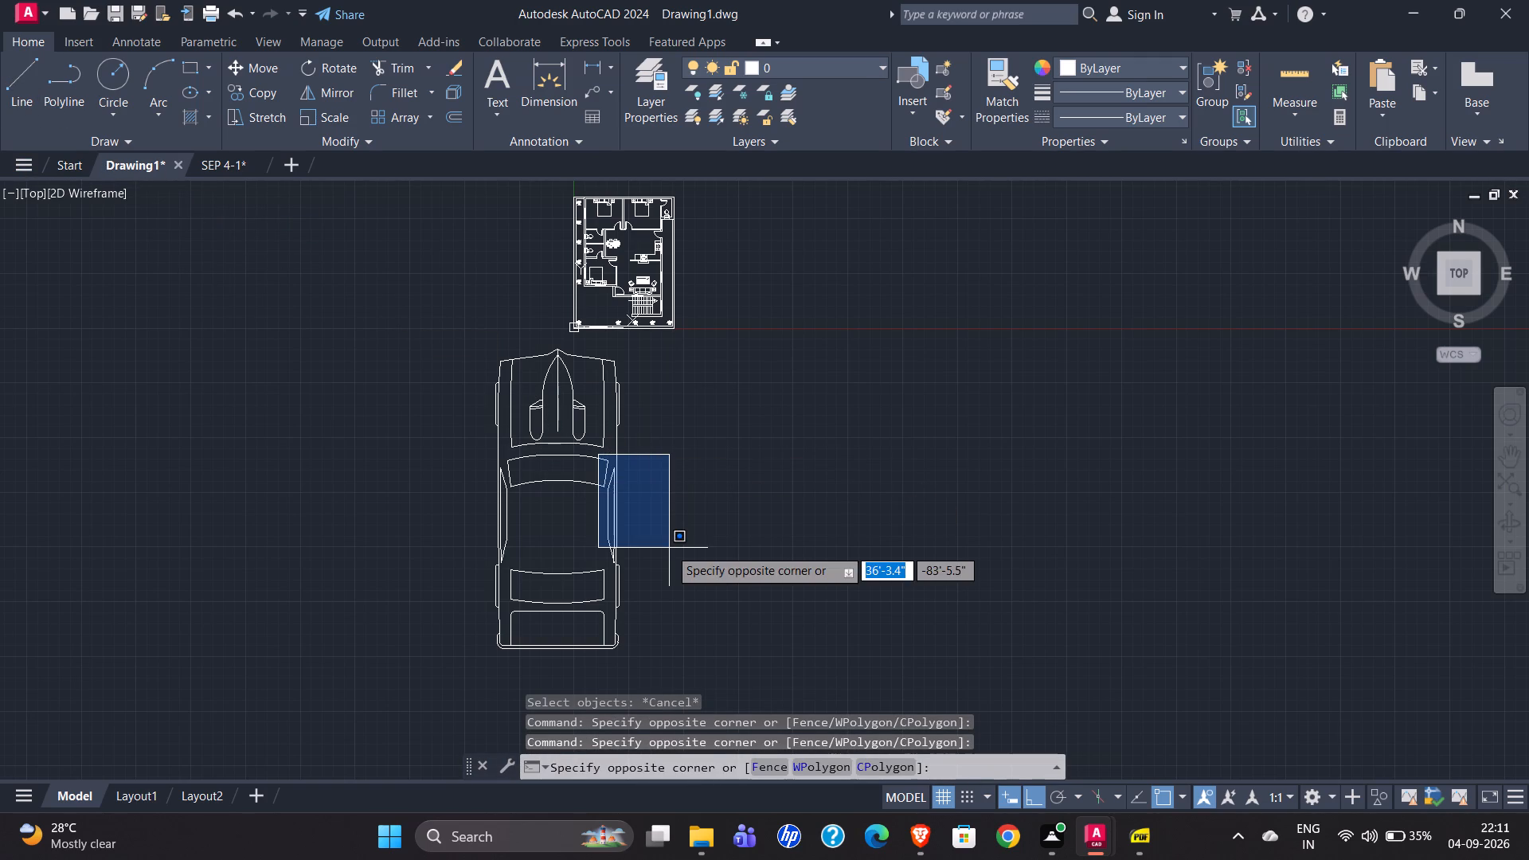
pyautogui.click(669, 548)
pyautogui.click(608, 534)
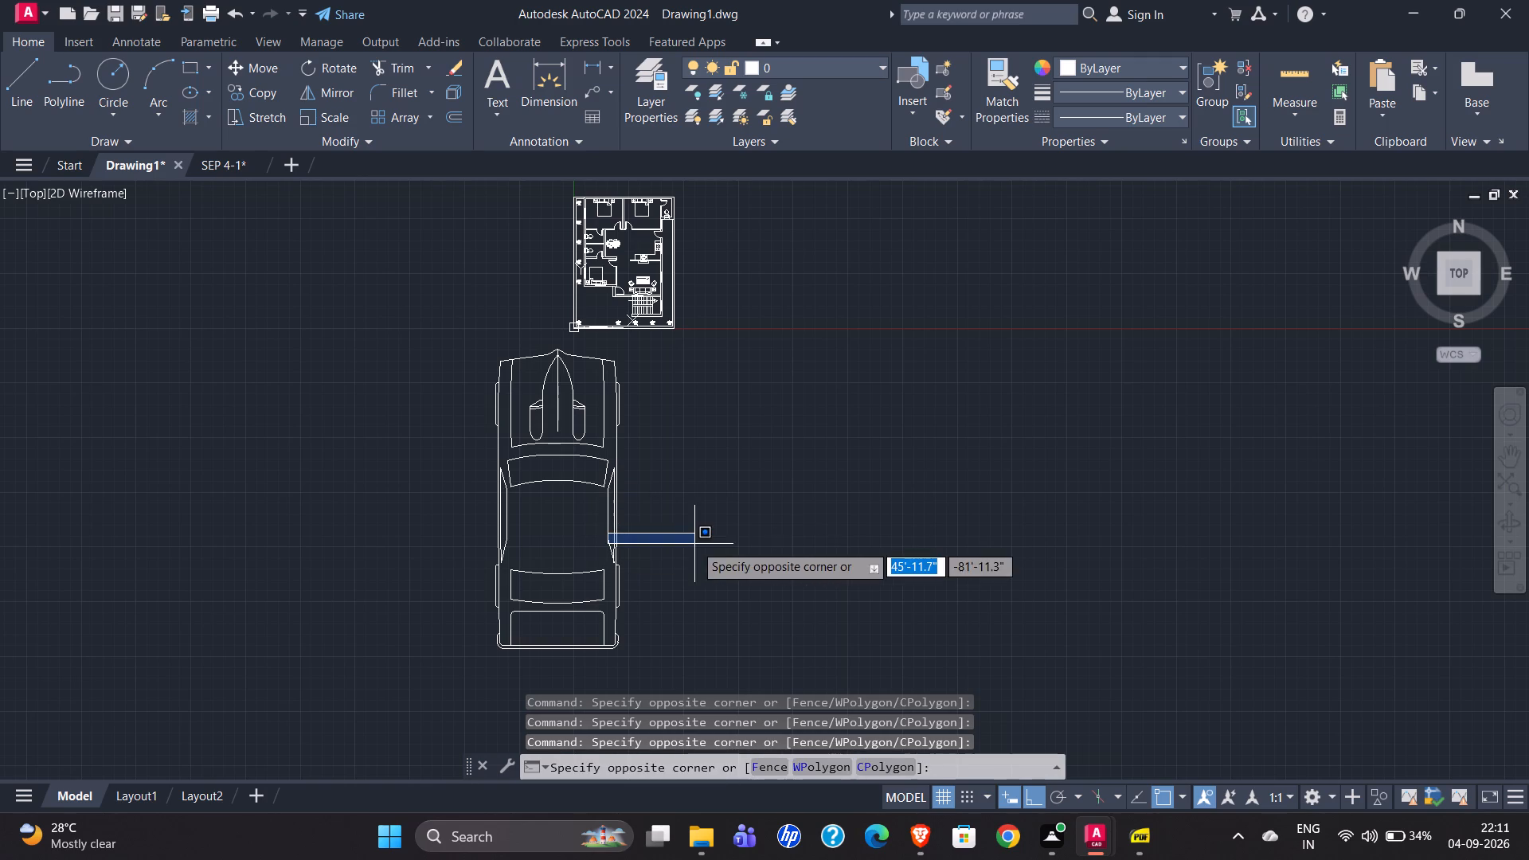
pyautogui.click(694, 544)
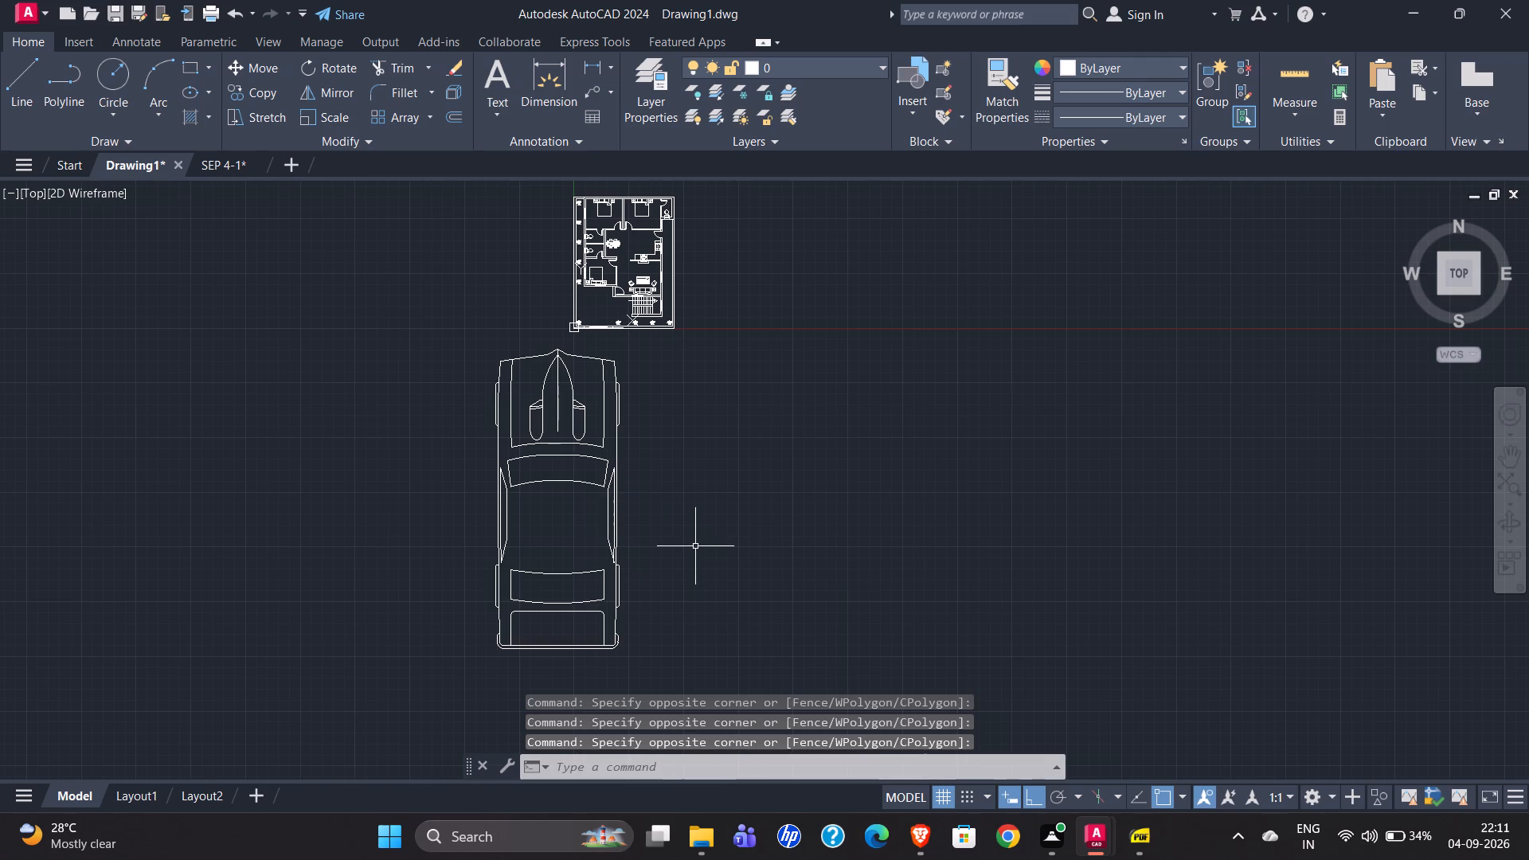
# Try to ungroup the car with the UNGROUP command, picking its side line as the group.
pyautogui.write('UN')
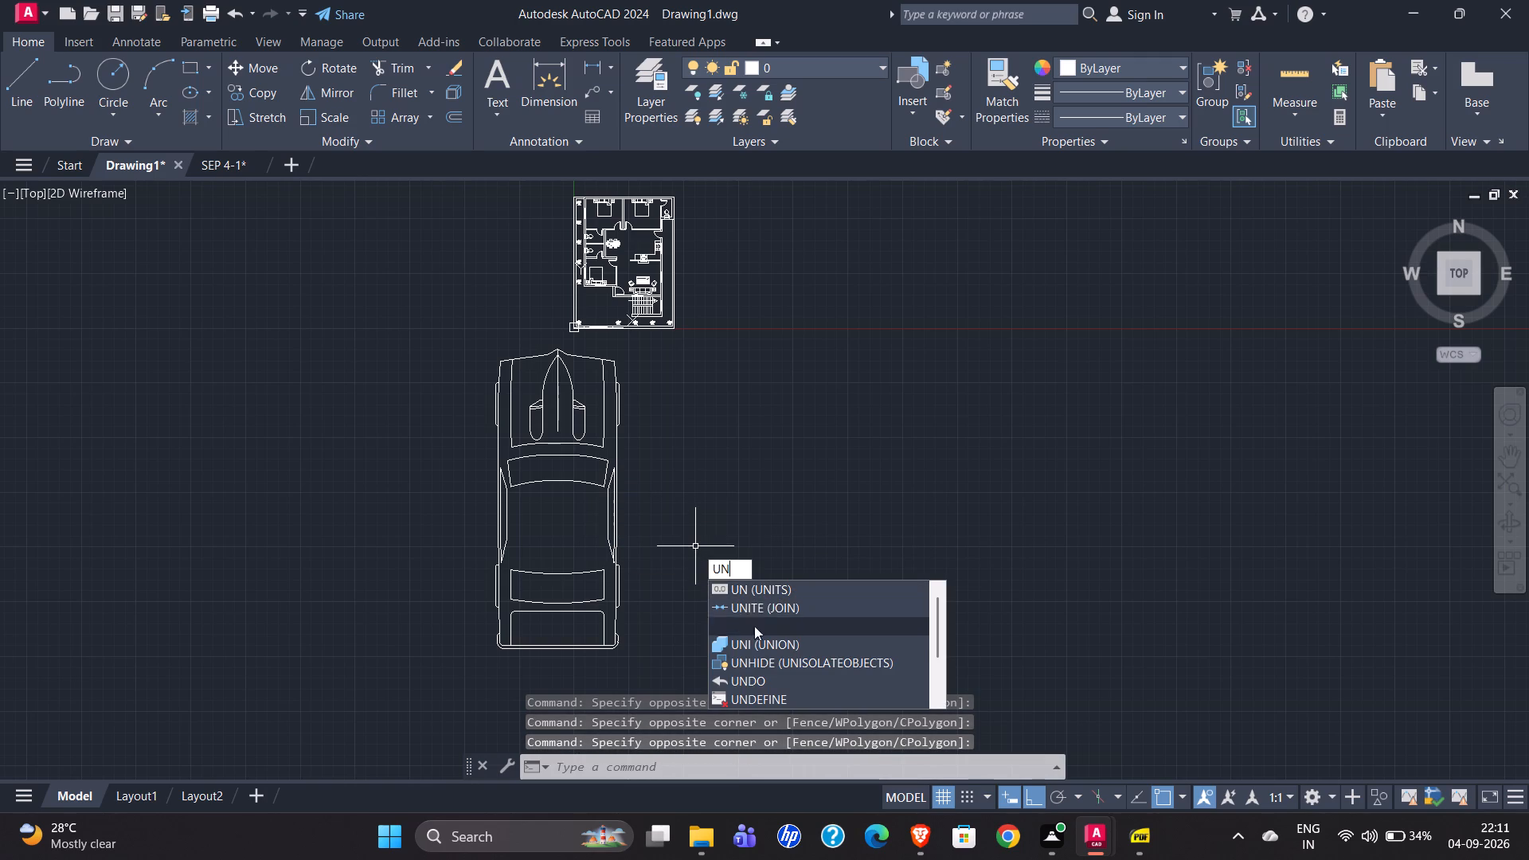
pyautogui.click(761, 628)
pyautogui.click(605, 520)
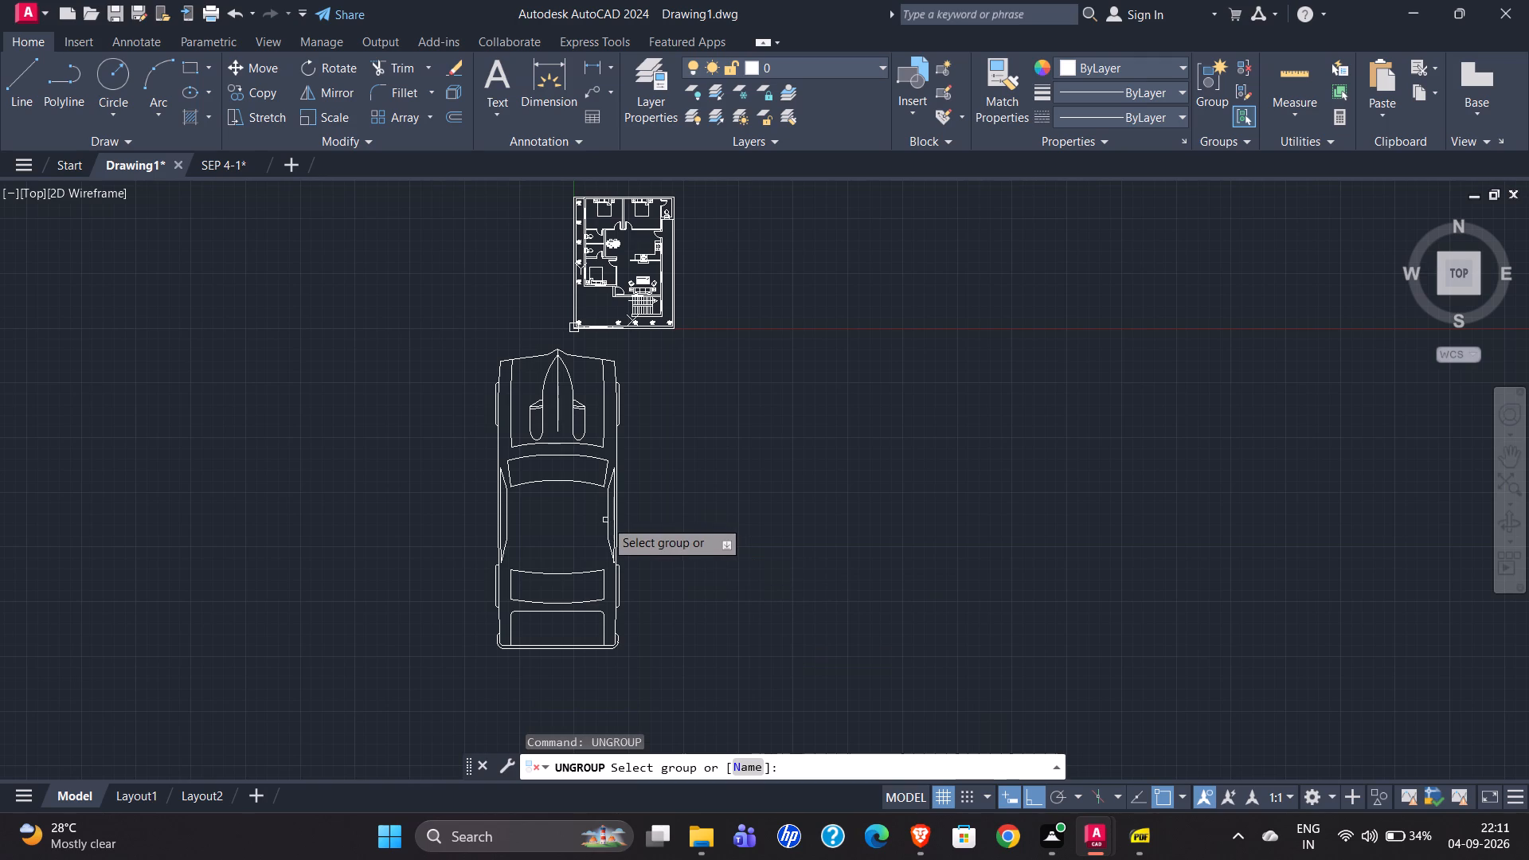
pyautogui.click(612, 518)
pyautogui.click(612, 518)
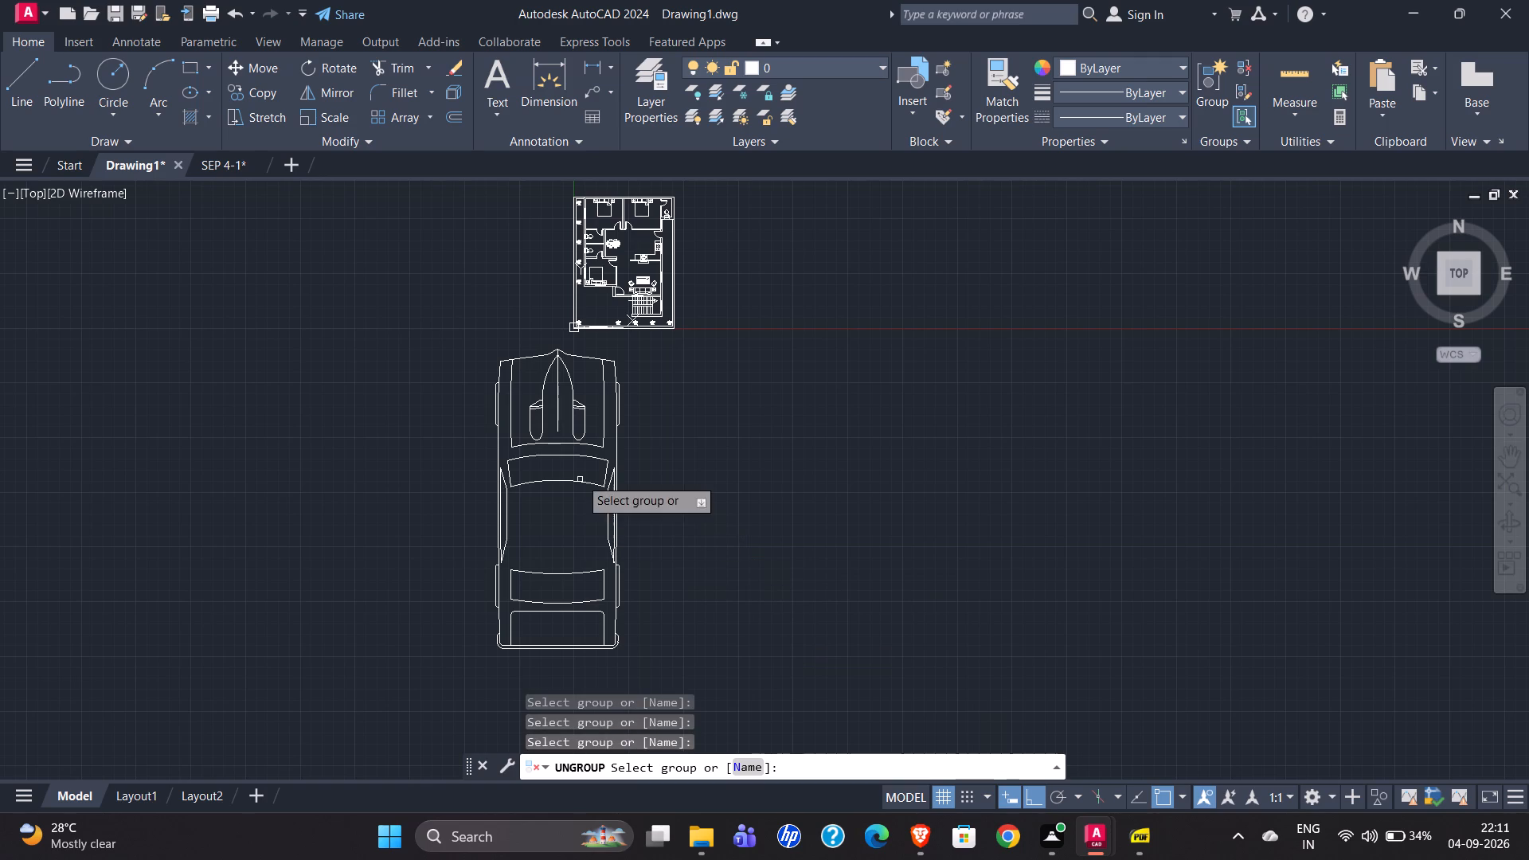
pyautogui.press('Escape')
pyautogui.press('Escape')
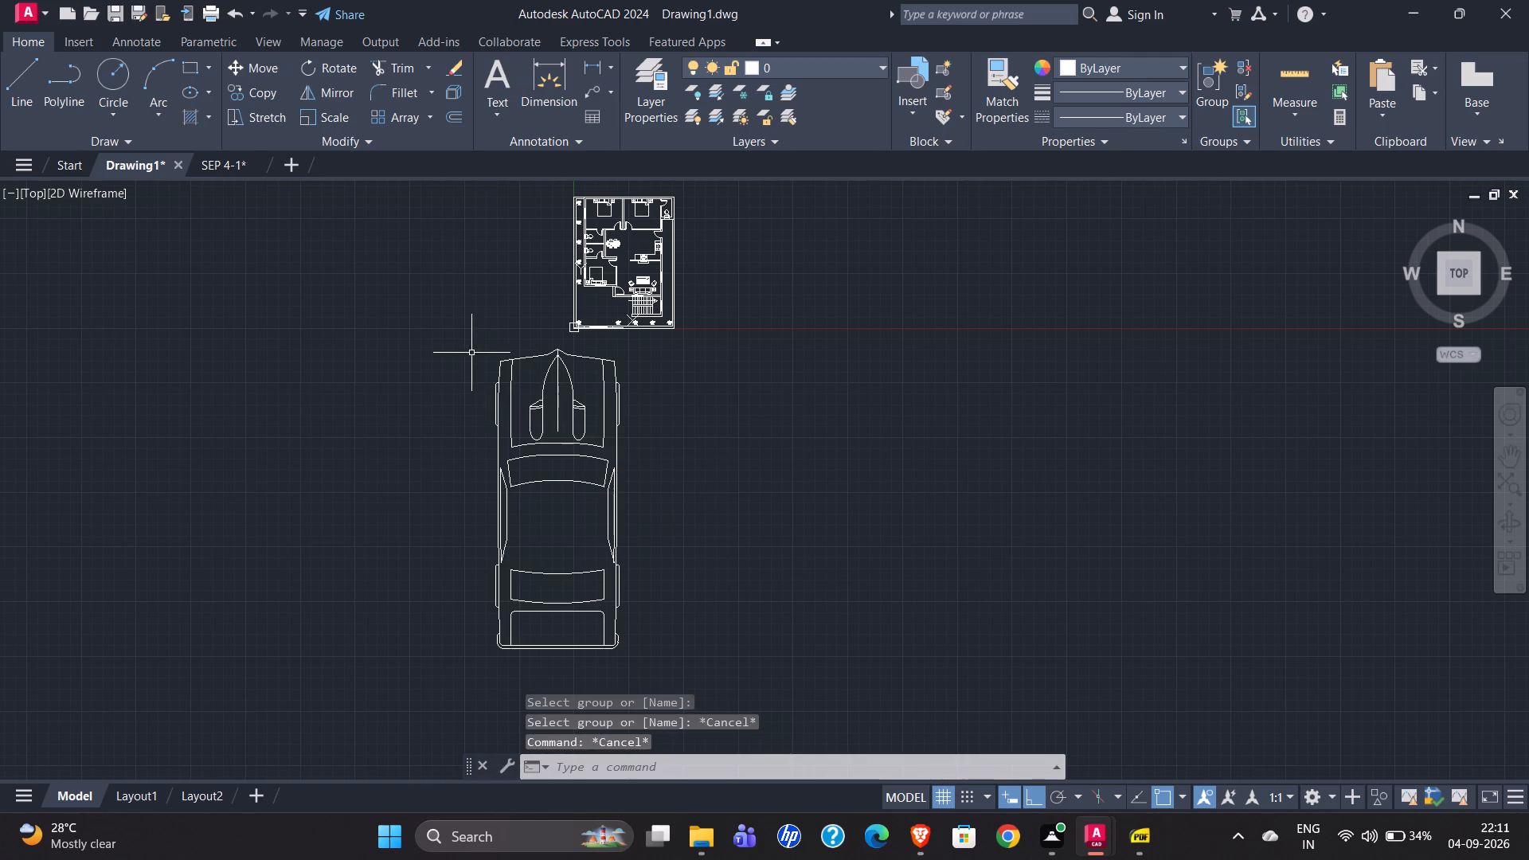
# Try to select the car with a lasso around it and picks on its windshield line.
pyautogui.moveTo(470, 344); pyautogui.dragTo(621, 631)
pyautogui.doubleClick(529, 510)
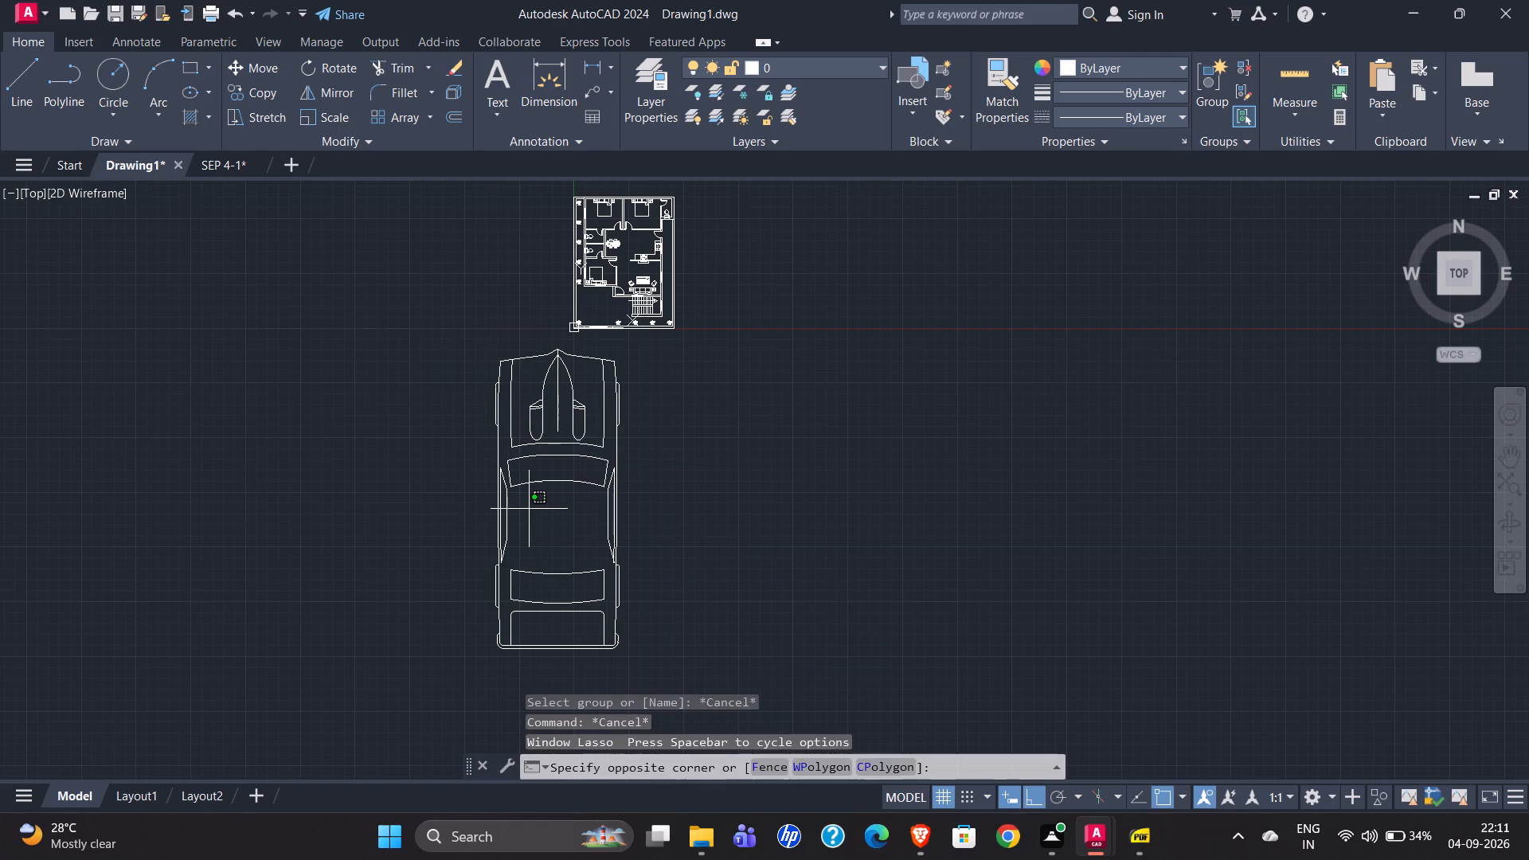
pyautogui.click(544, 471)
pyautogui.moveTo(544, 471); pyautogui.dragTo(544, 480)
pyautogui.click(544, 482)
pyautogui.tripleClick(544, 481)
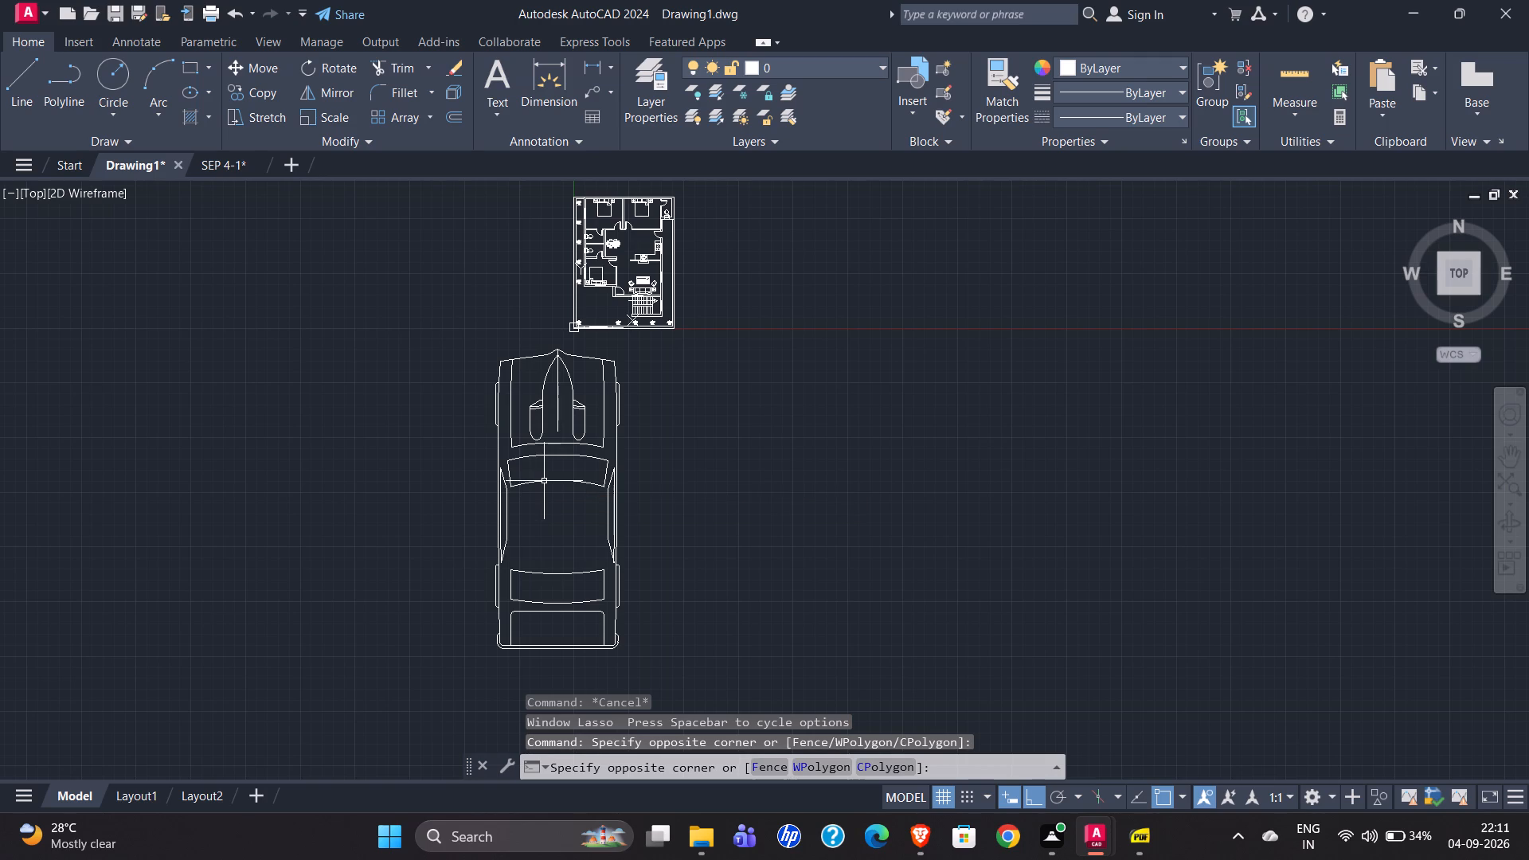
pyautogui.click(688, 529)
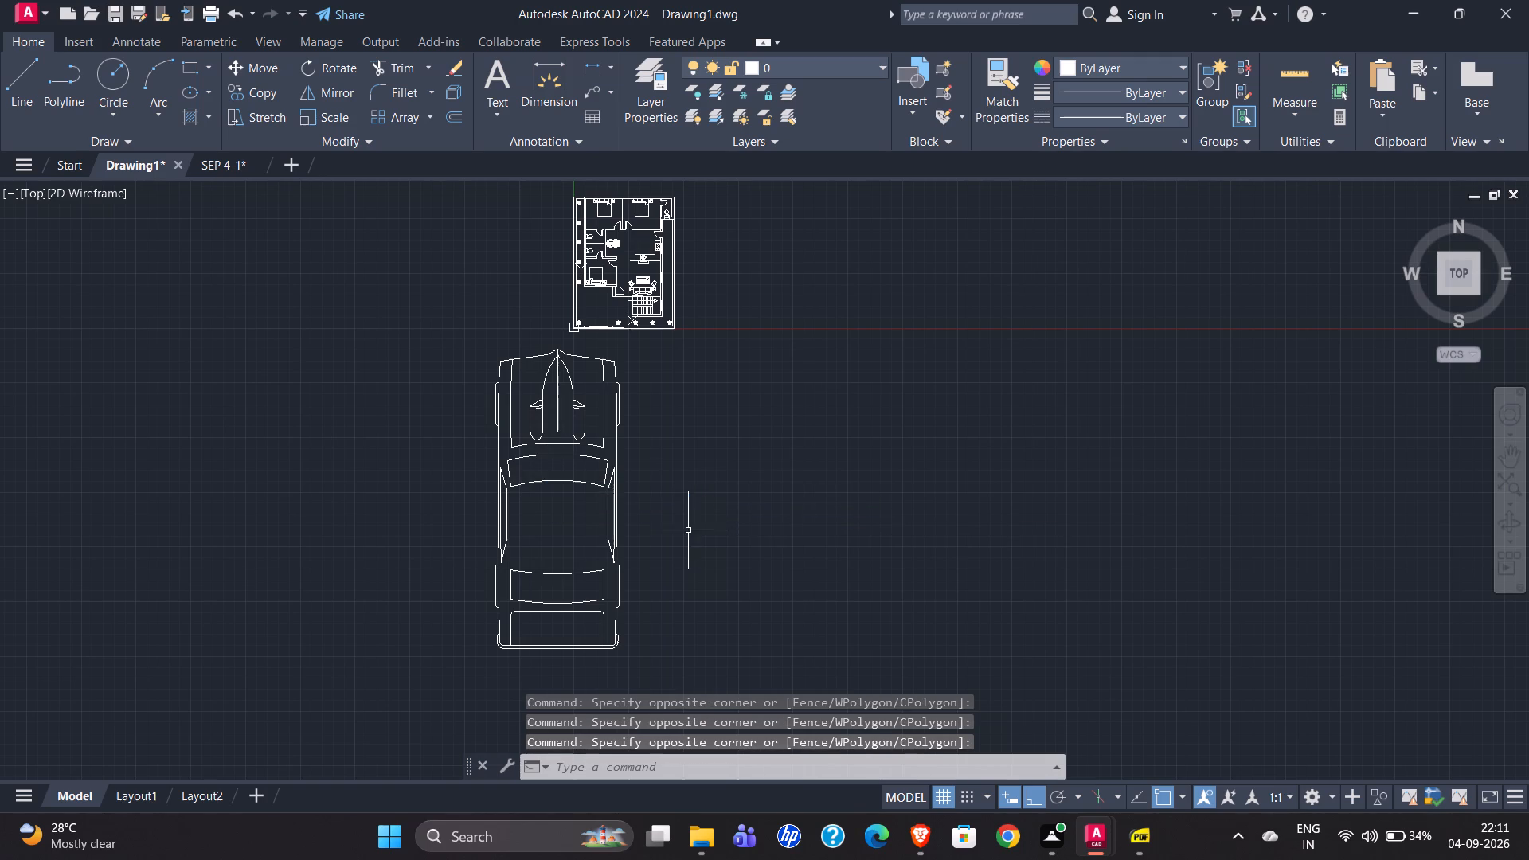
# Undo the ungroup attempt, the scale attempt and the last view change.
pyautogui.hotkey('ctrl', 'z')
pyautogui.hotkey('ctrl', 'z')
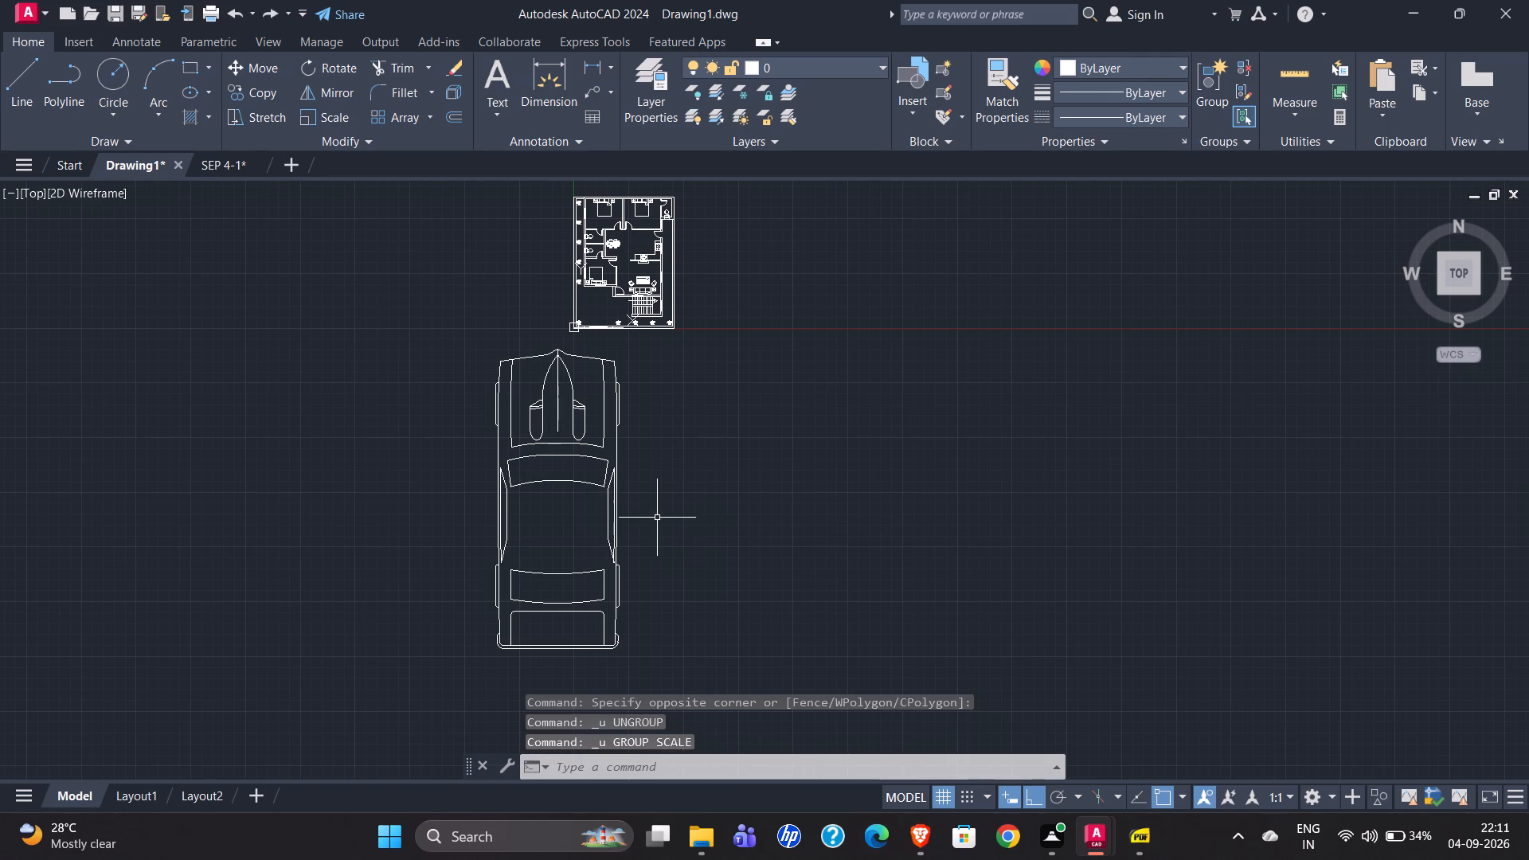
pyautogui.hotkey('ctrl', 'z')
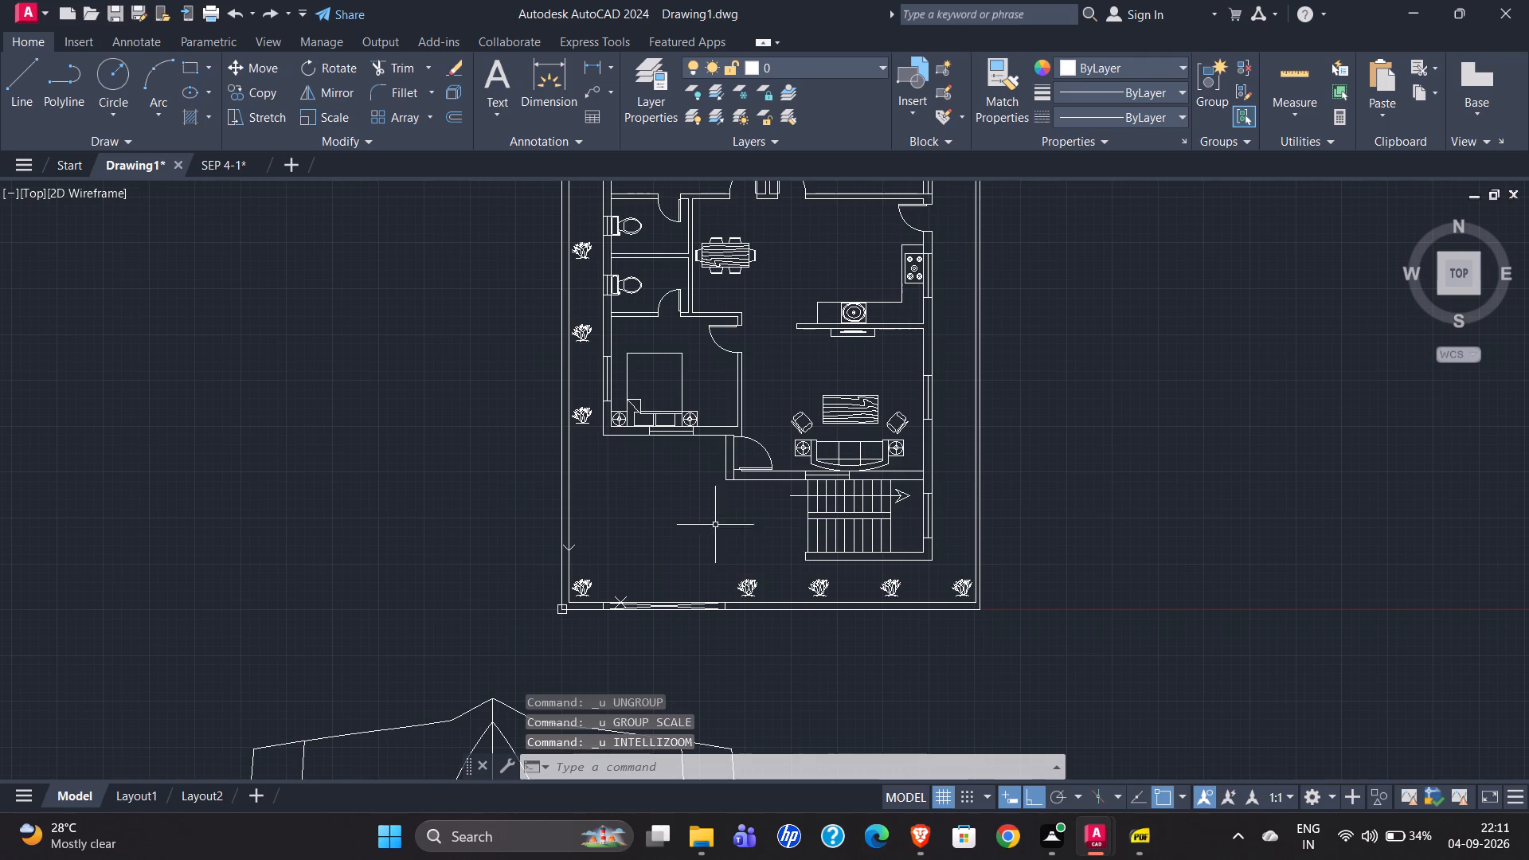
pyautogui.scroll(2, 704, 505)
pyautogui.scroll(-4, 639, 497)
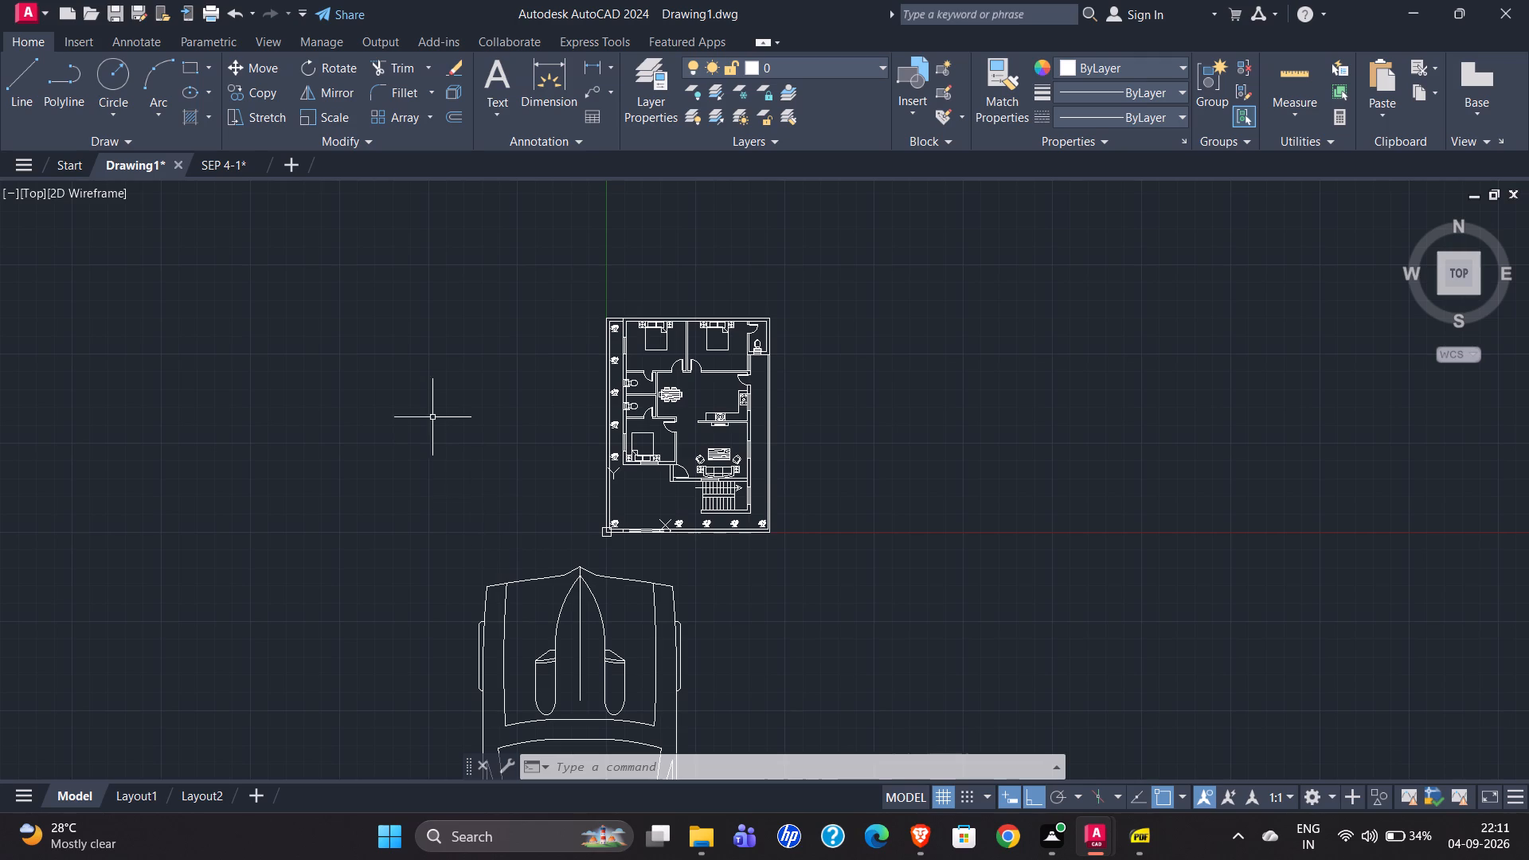
# Create a new blank drawing alongside the open house plan drawings.
pyautogui.click(291, 162)
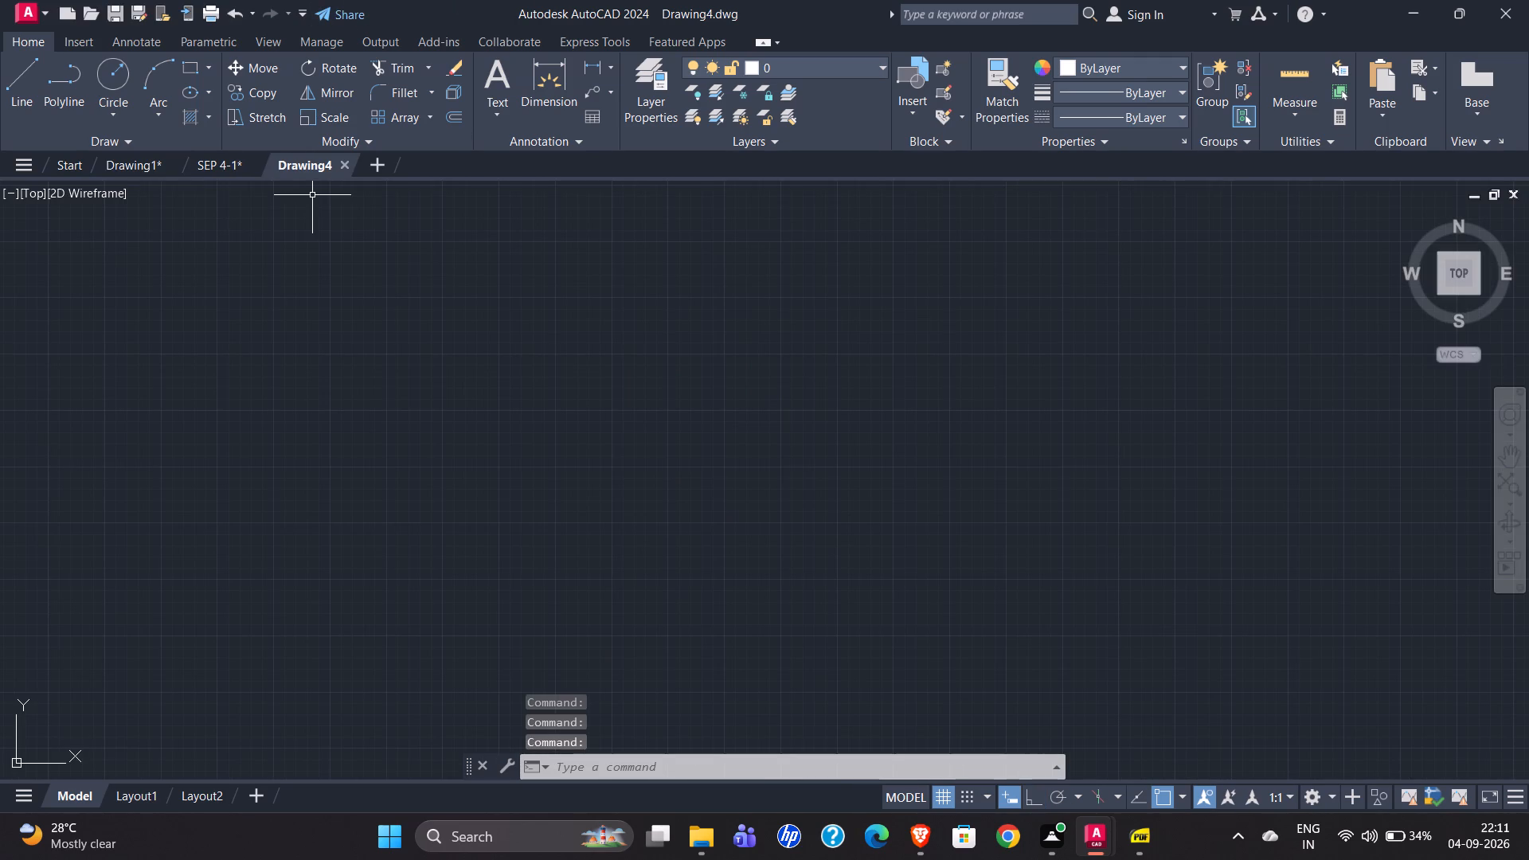
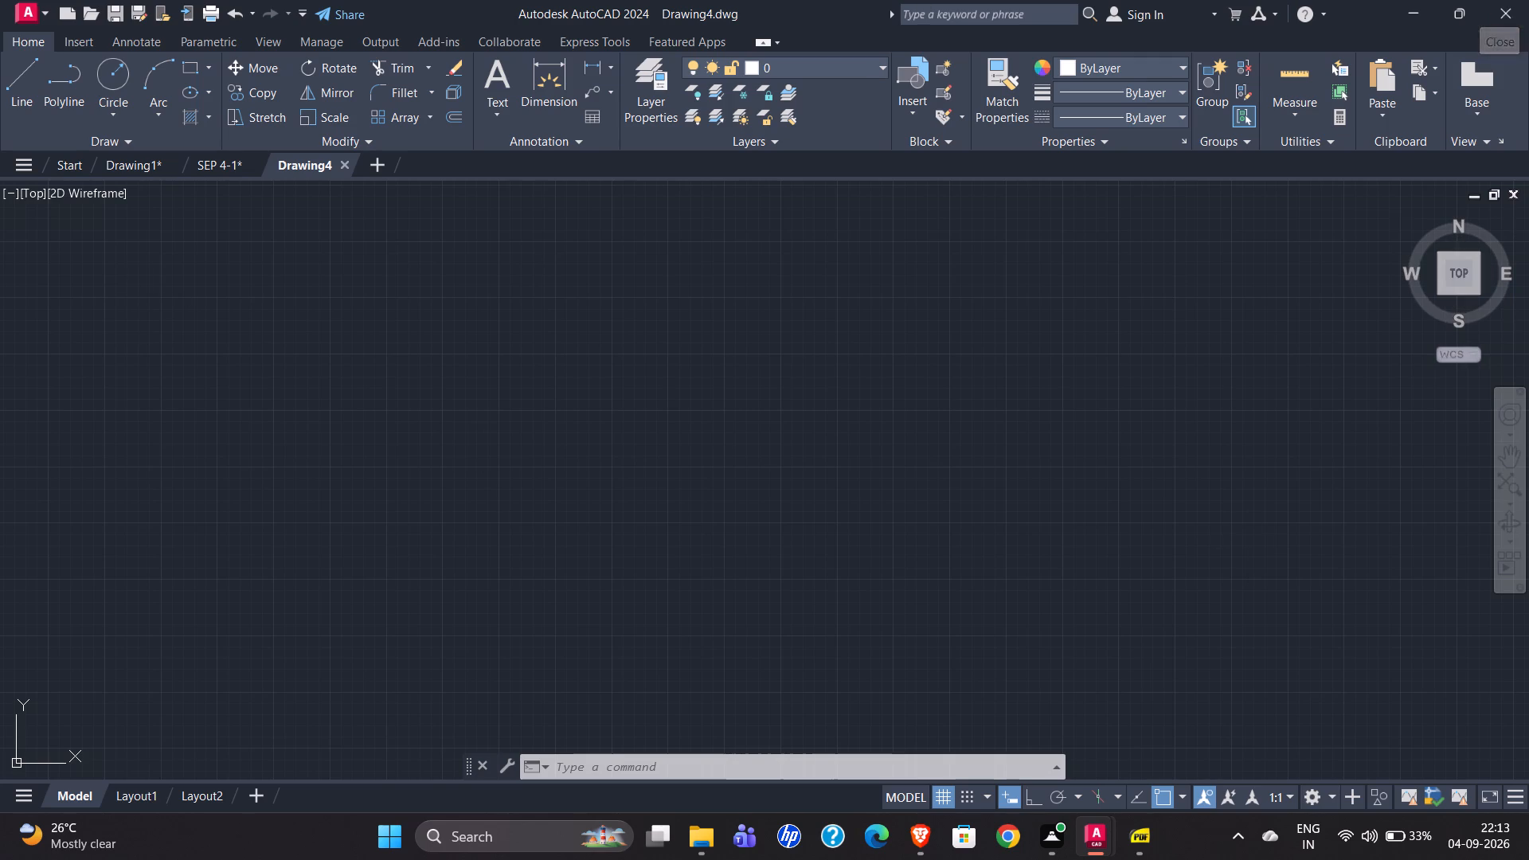
# Switch to Drawing1 and copy the whole house plan, excluding the oversized car below it.
pyautogui.scroll(-2, 465, 402)
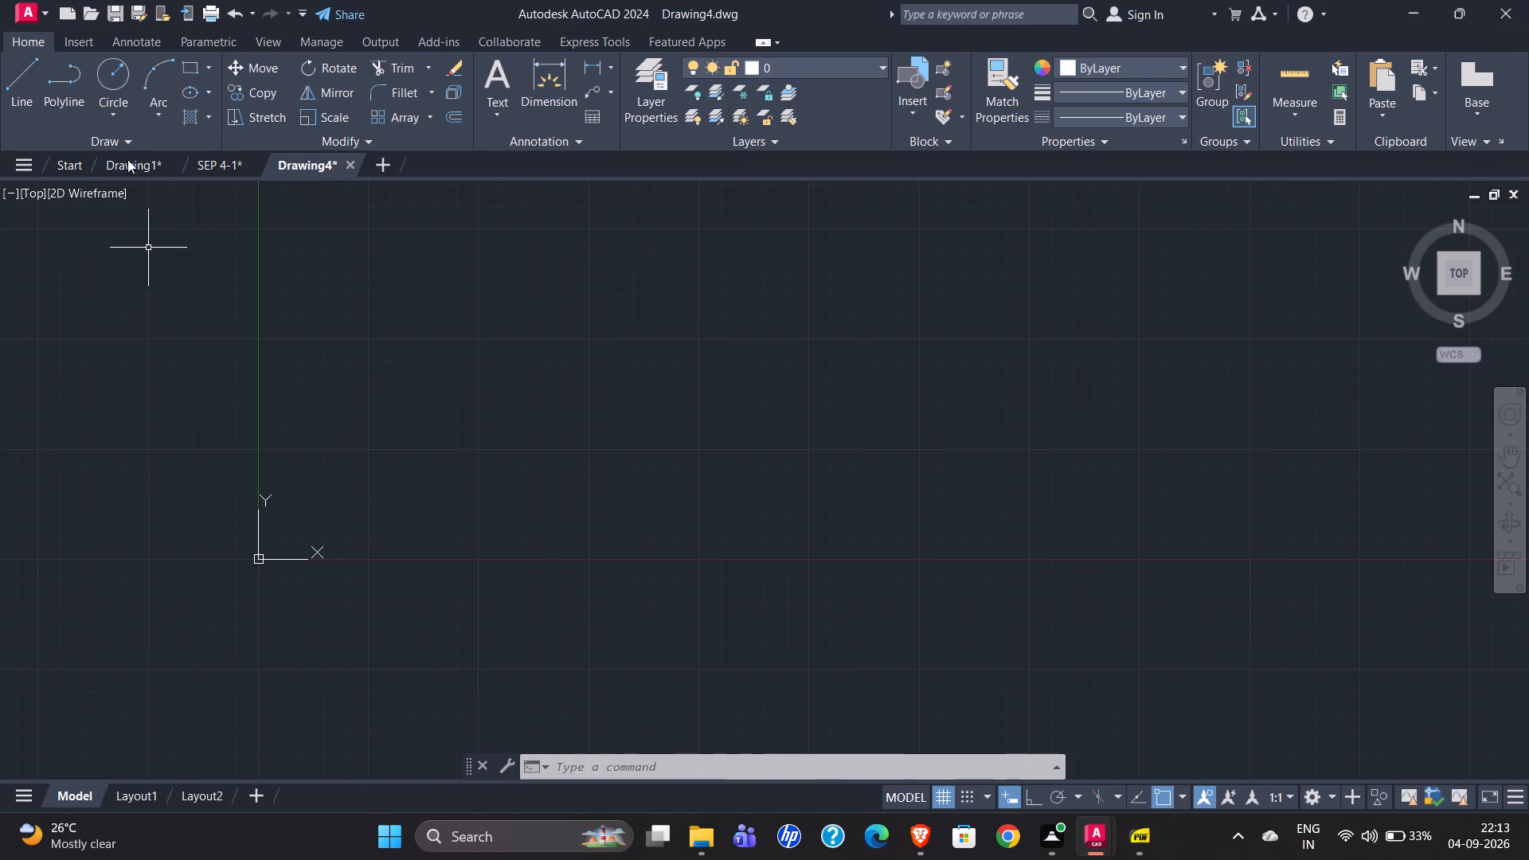
pyautogui.click(139, 161)
pyautogui.scroll(1, 785, 541)
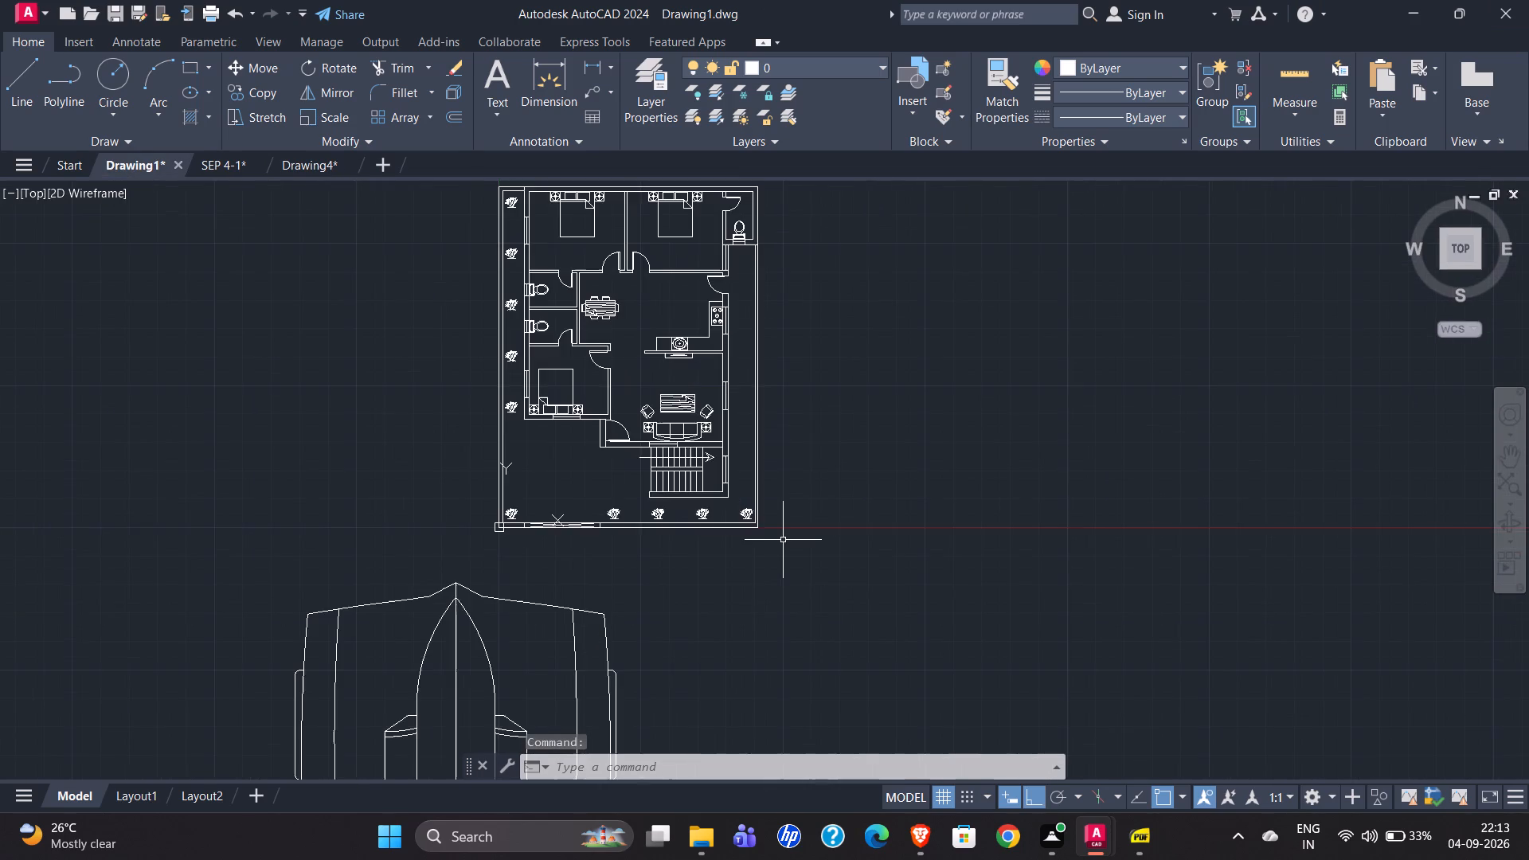
pyautogui.scroll(-1, 710, 542)
pyautogui.doubleClick(549, 287)
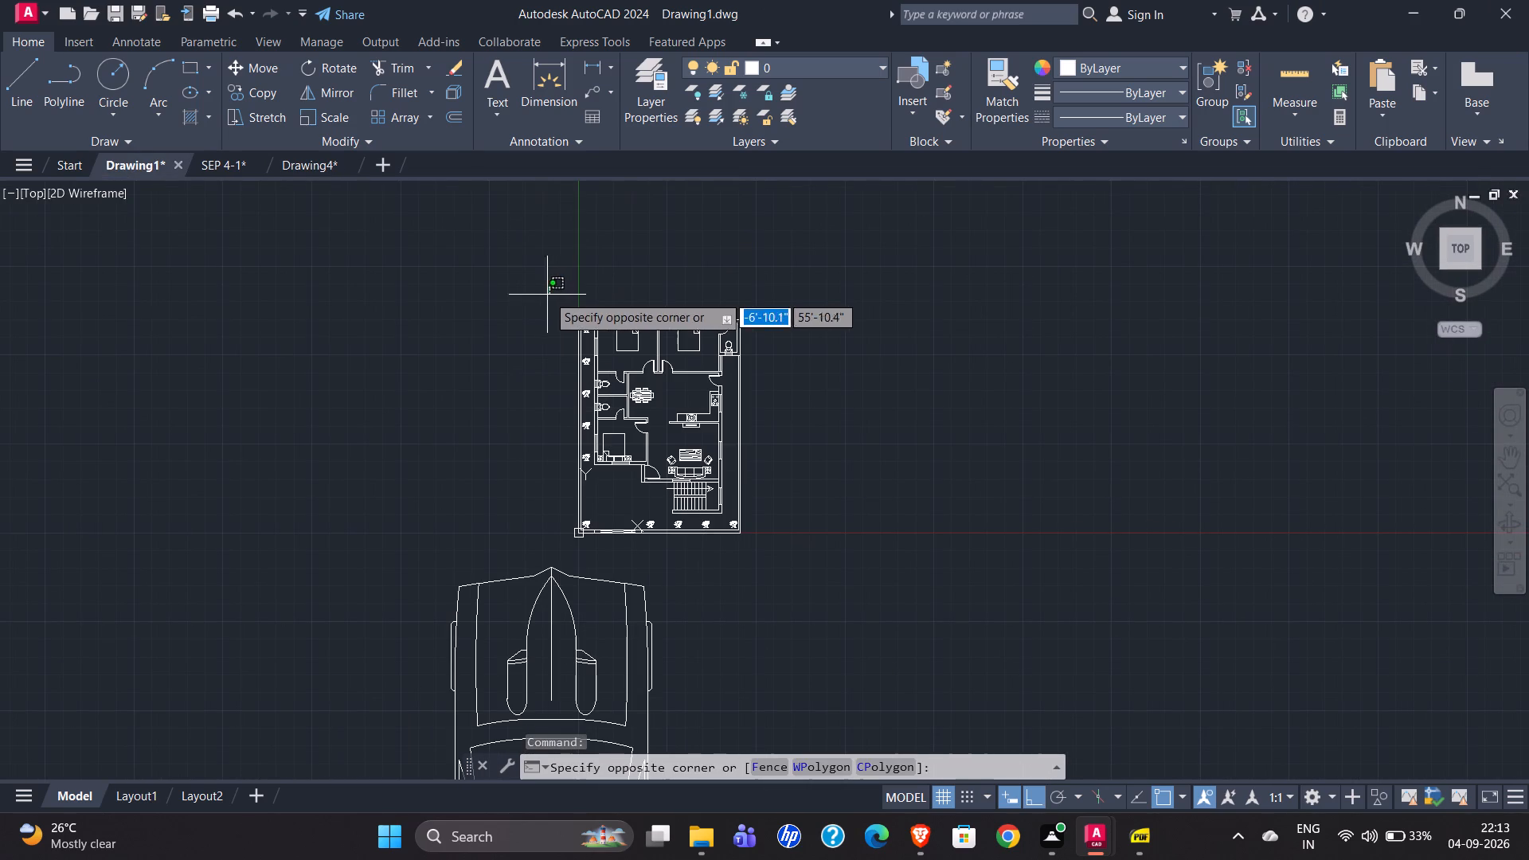
pyautogui.click(547, 295)
pyautogui.moveTo(545, 290); pyautogui.dragTo(664, 464)
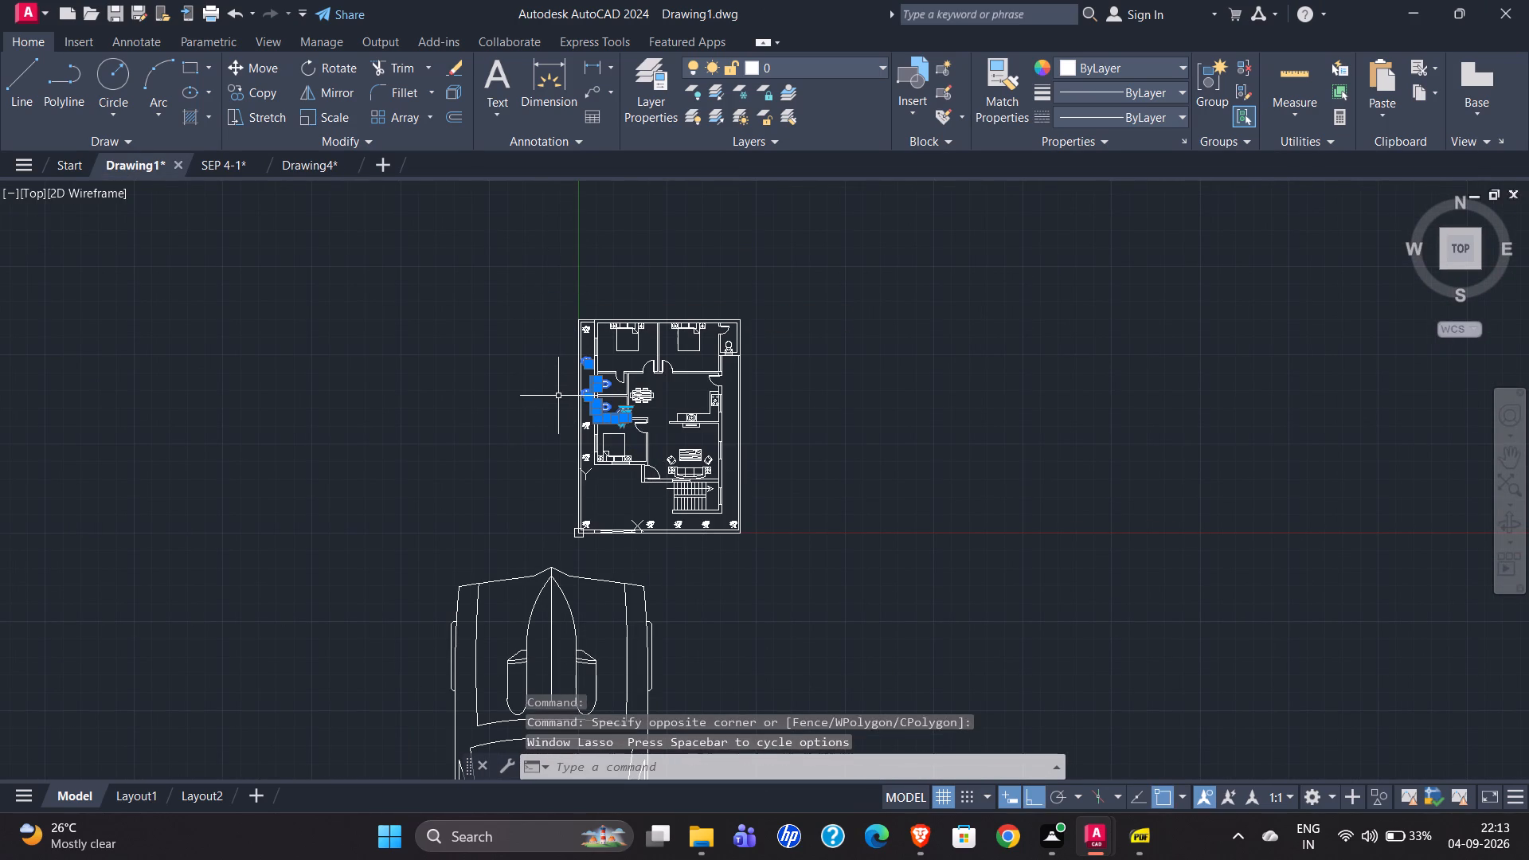
pyautogui.press('Escape')
pyautogui.click(535, 291)
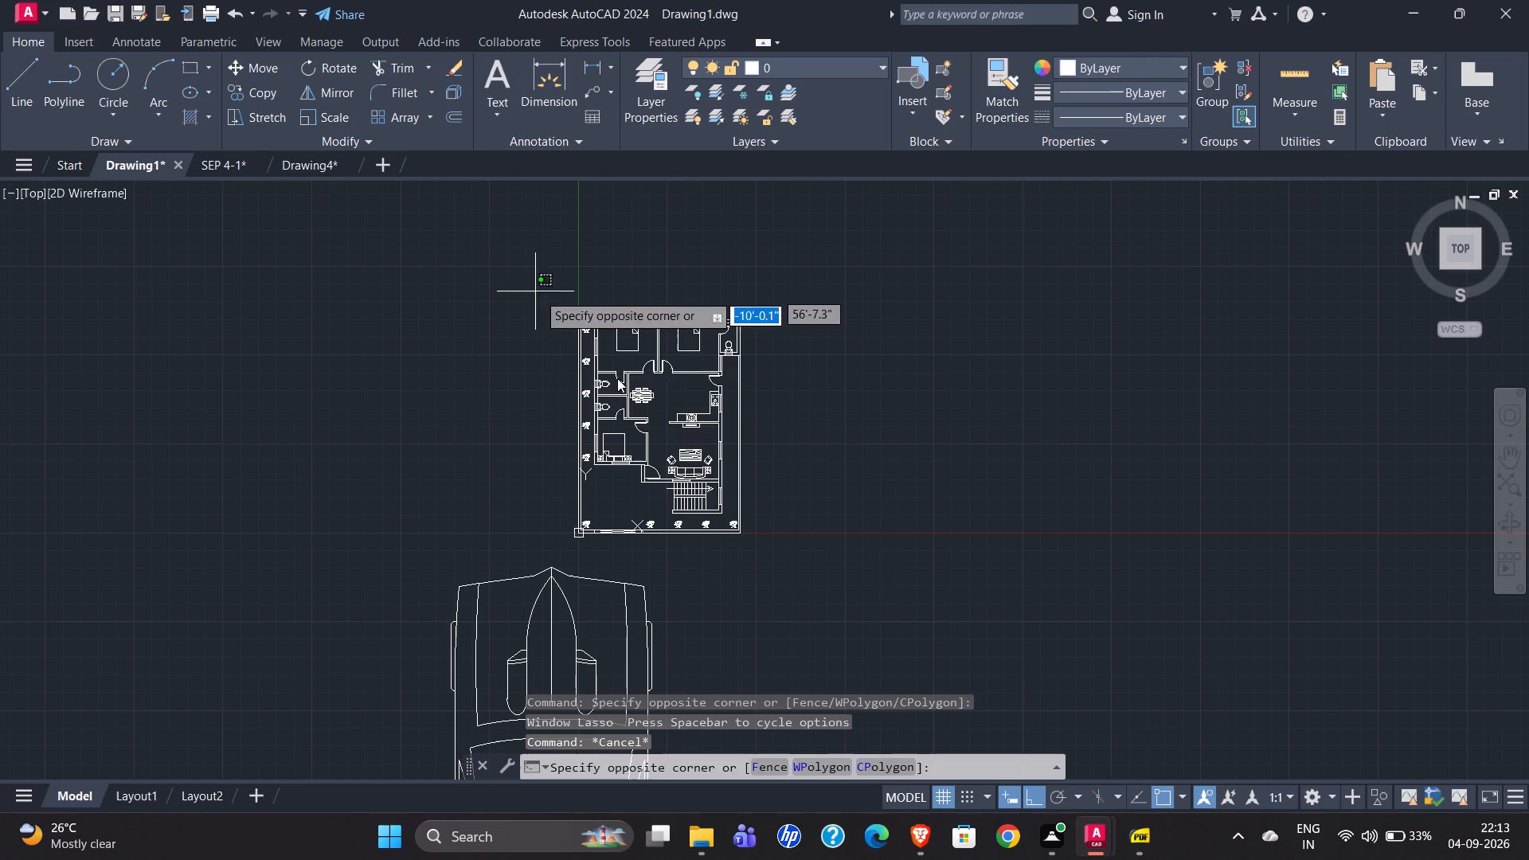
pyautogui.click(779, 549)
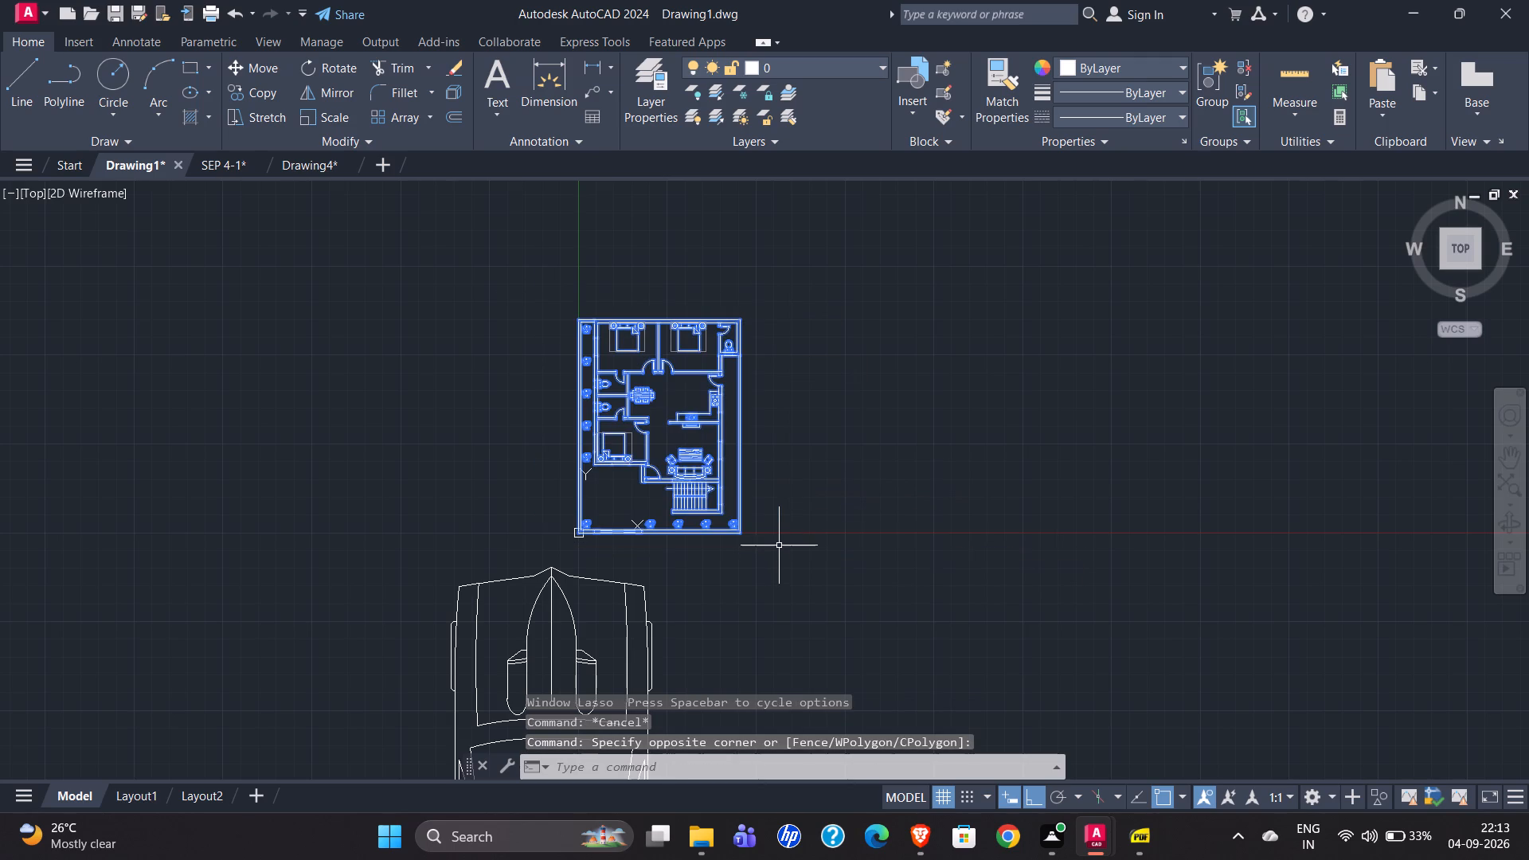
pyautogui.hotkey('ctrl', 'c')
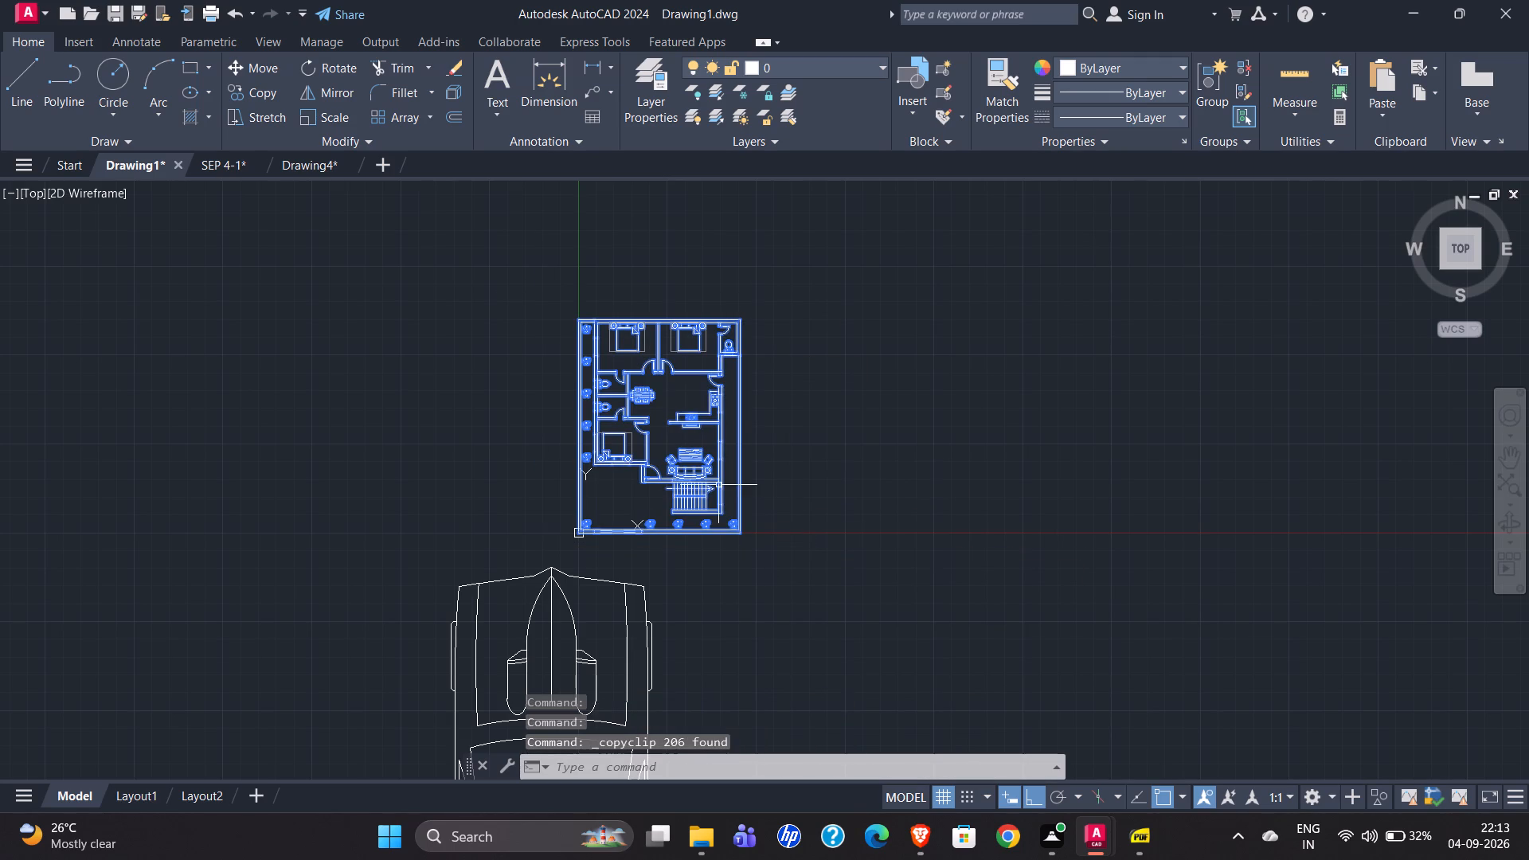
# Paste the copied house plan into the blank Drawing4 with its insertion point at 0,0.
pyautogui.click(312, 166)
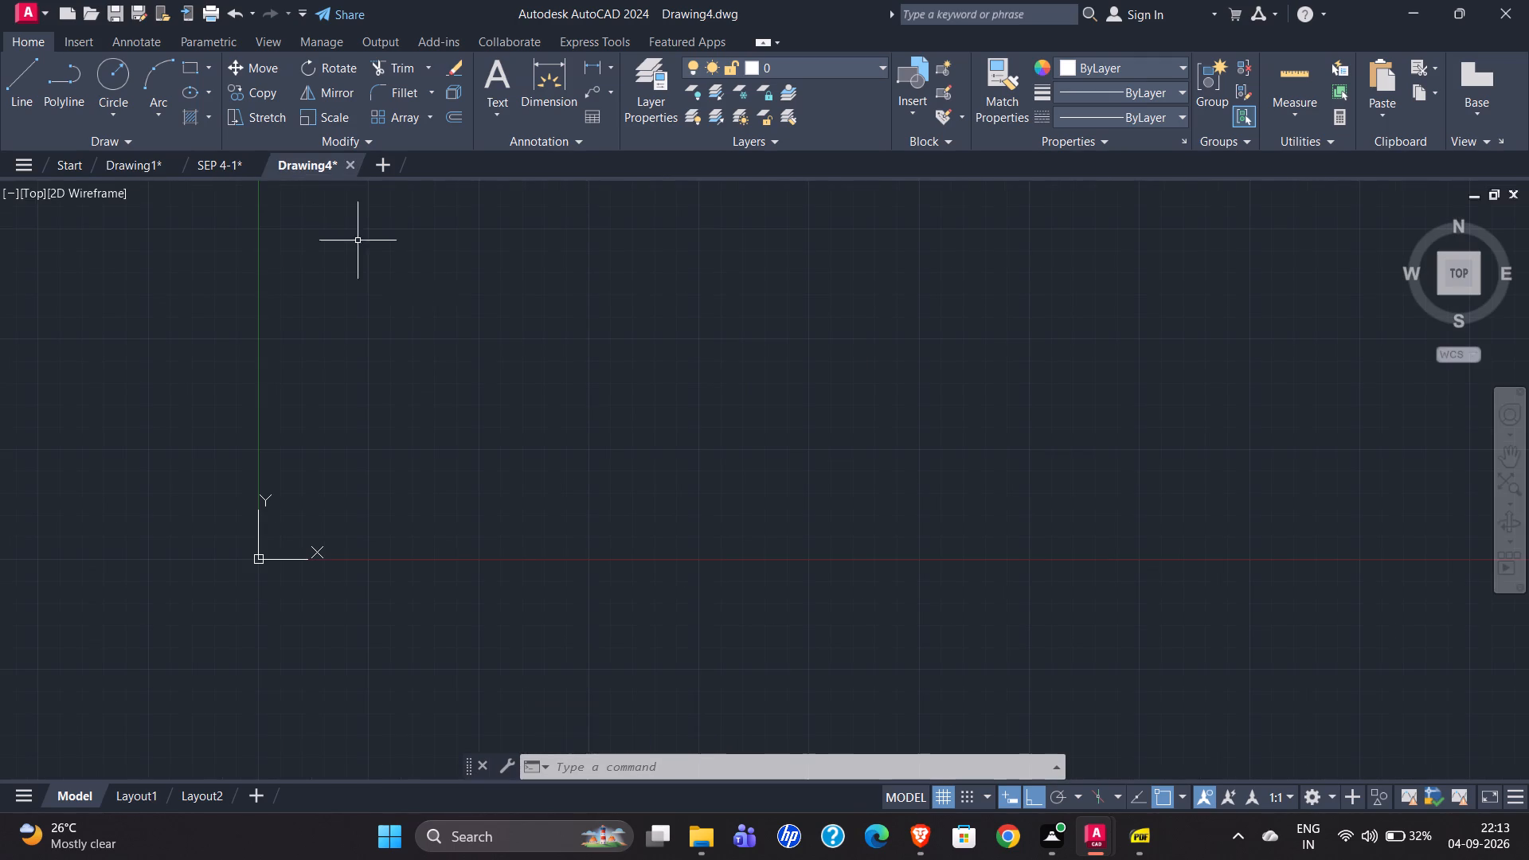
pyautogui.hotkey('ctrl', 'v')
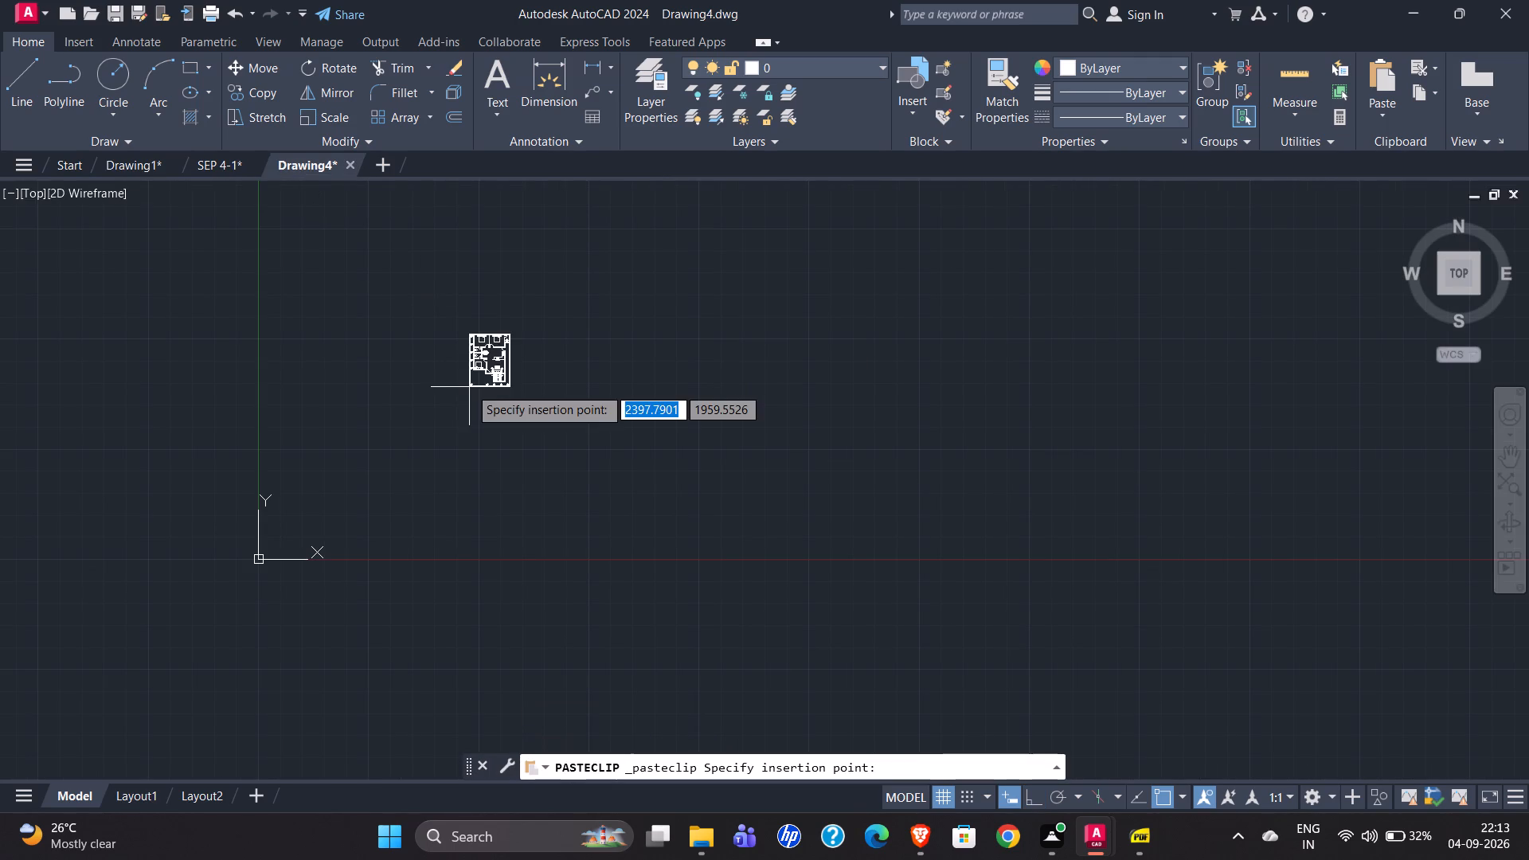
pyautogui.scroll(3, 256, 567)
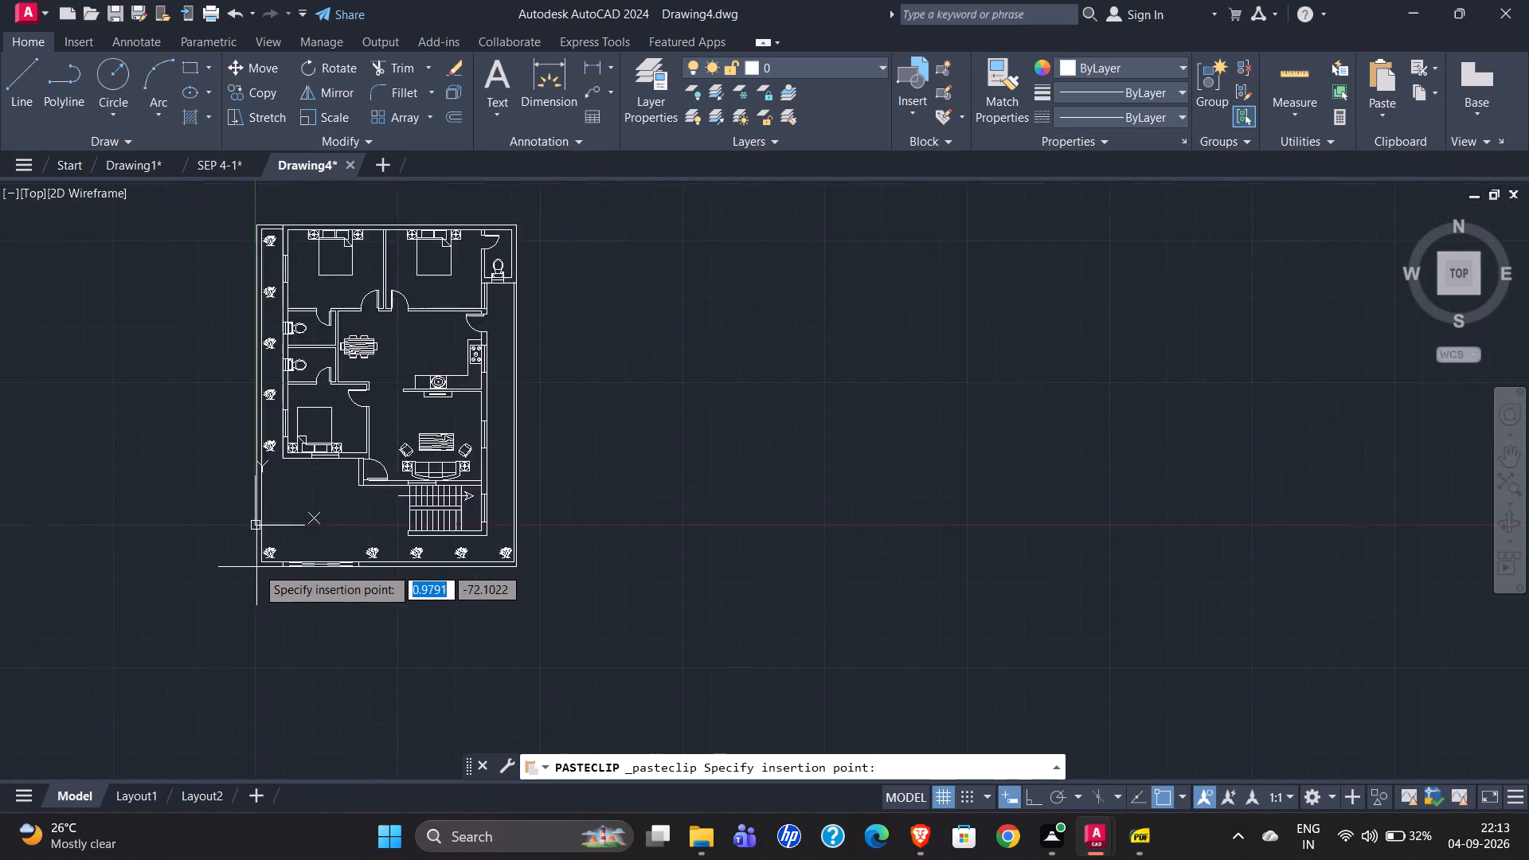
pyautogui.scroll(2, 256, 567)
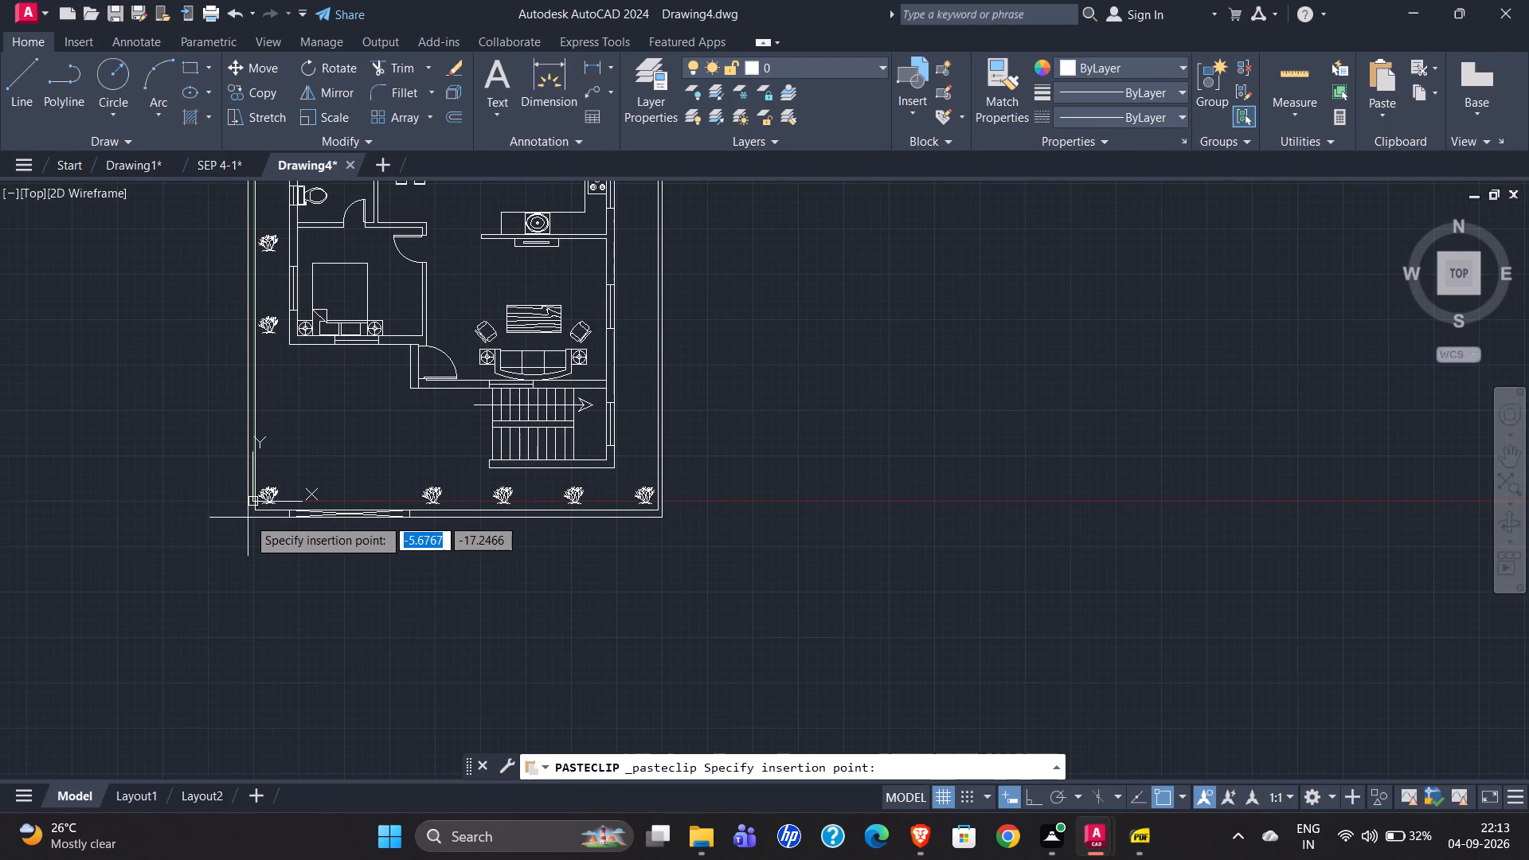
pyautogui.press('0')
pyautogui.press(',')
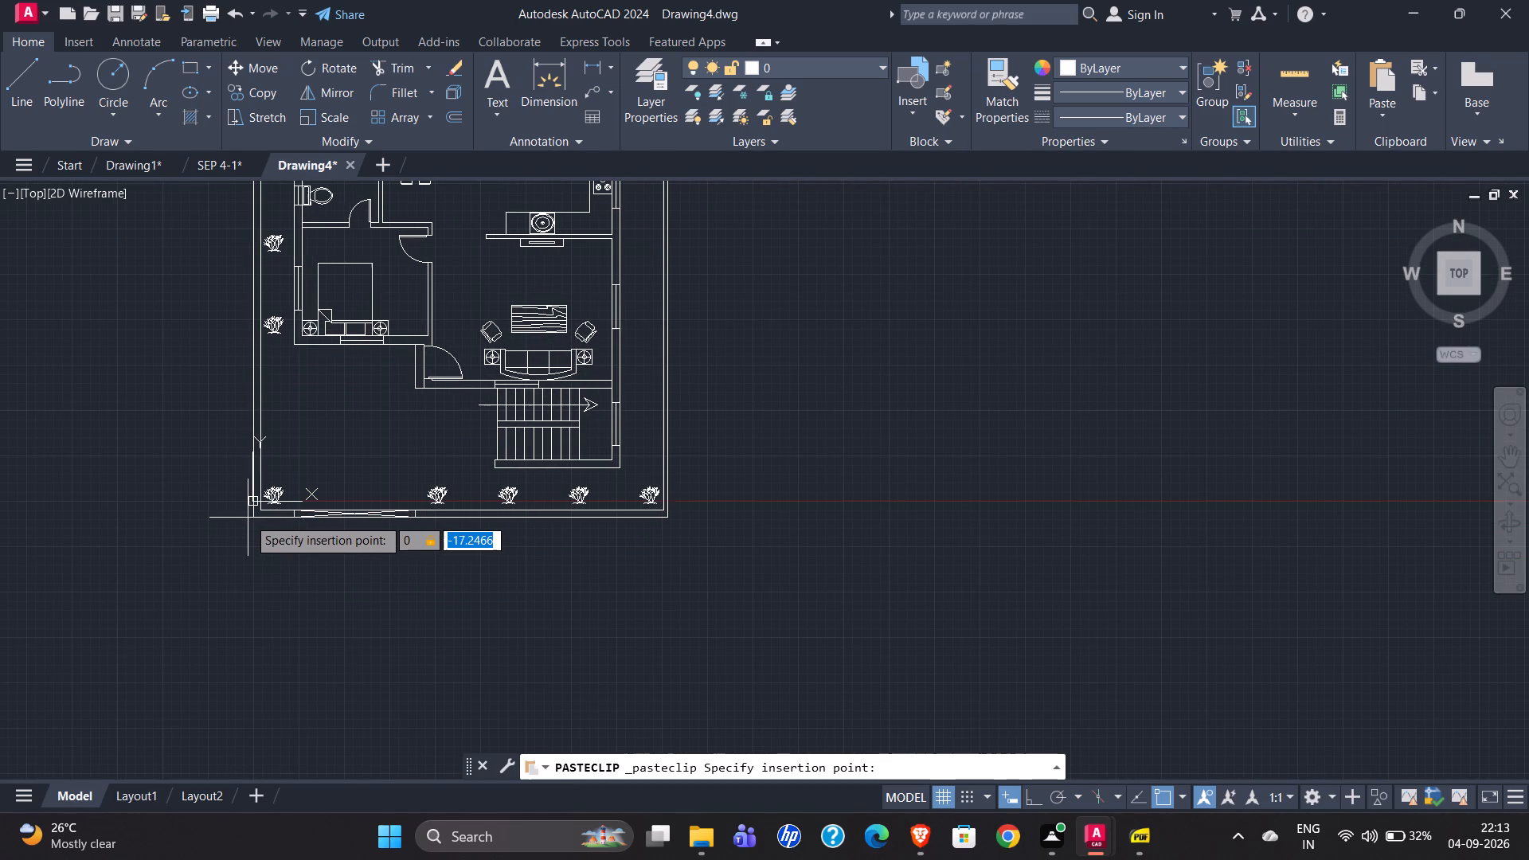
pyautogui.press('0')
pyautogui.press('Return')
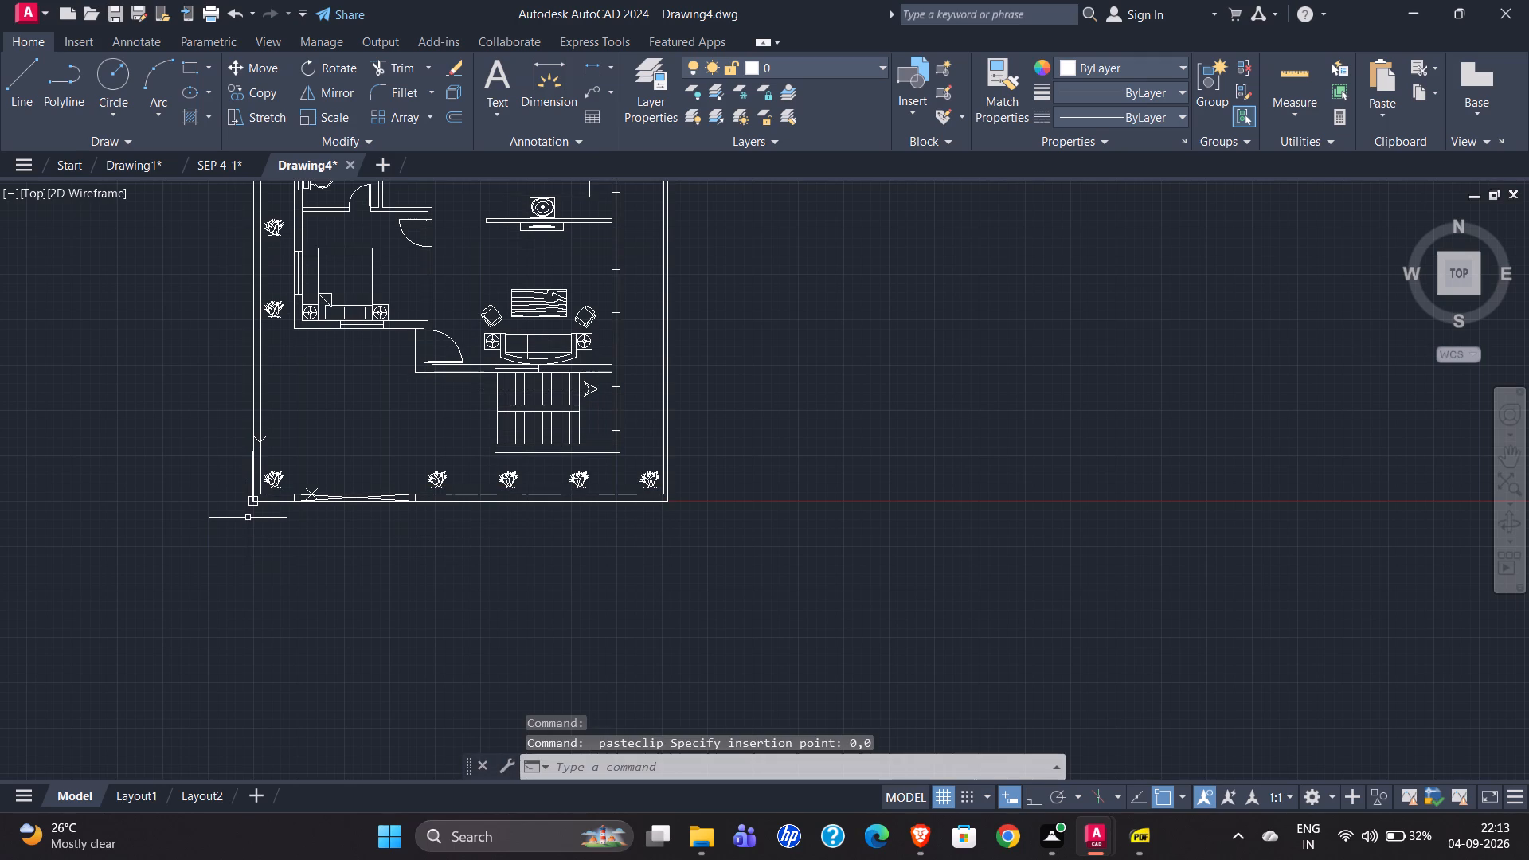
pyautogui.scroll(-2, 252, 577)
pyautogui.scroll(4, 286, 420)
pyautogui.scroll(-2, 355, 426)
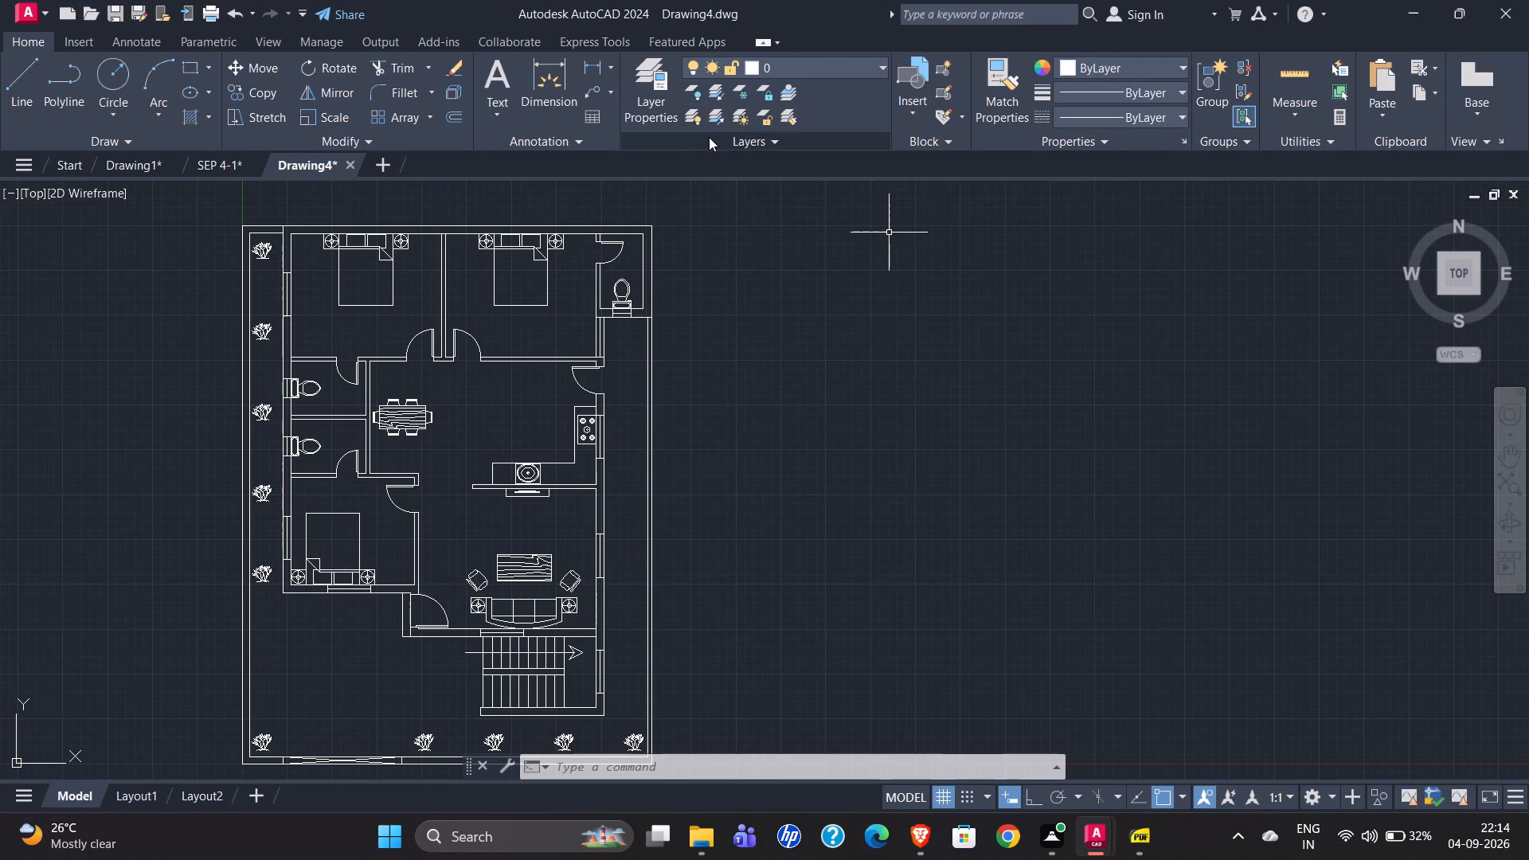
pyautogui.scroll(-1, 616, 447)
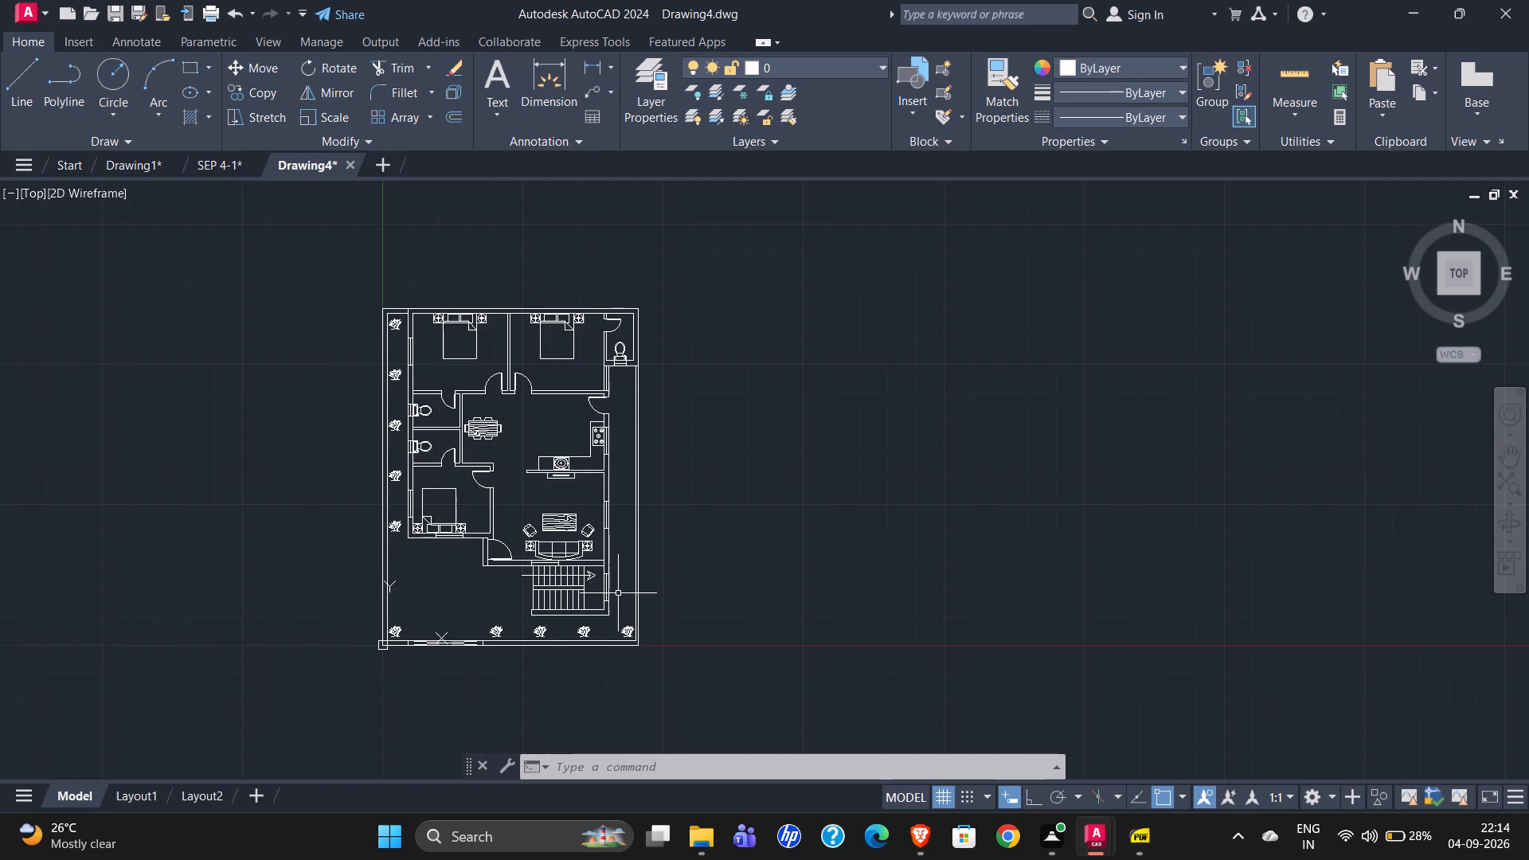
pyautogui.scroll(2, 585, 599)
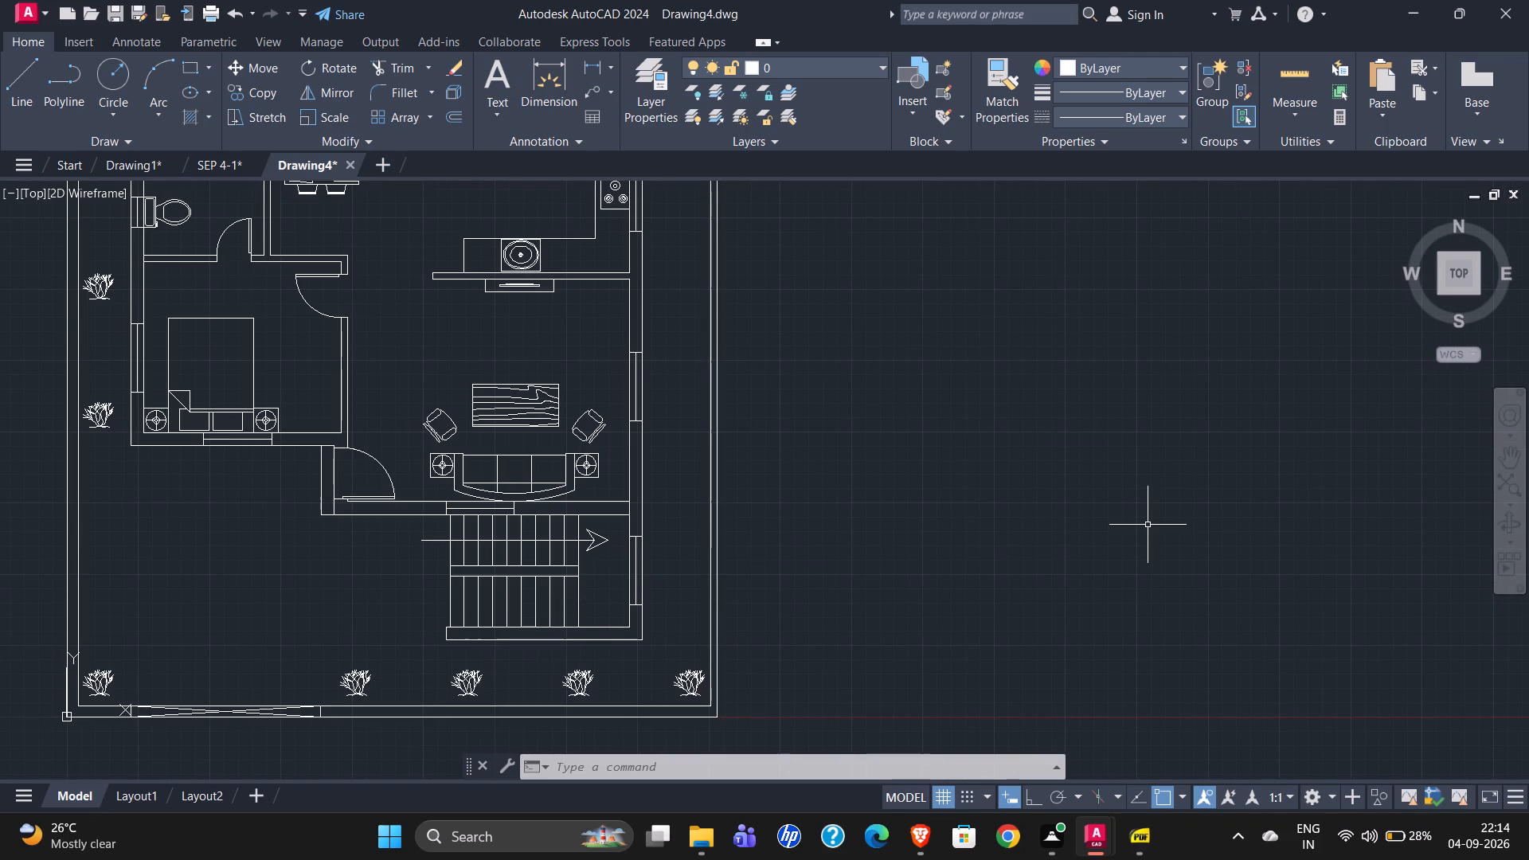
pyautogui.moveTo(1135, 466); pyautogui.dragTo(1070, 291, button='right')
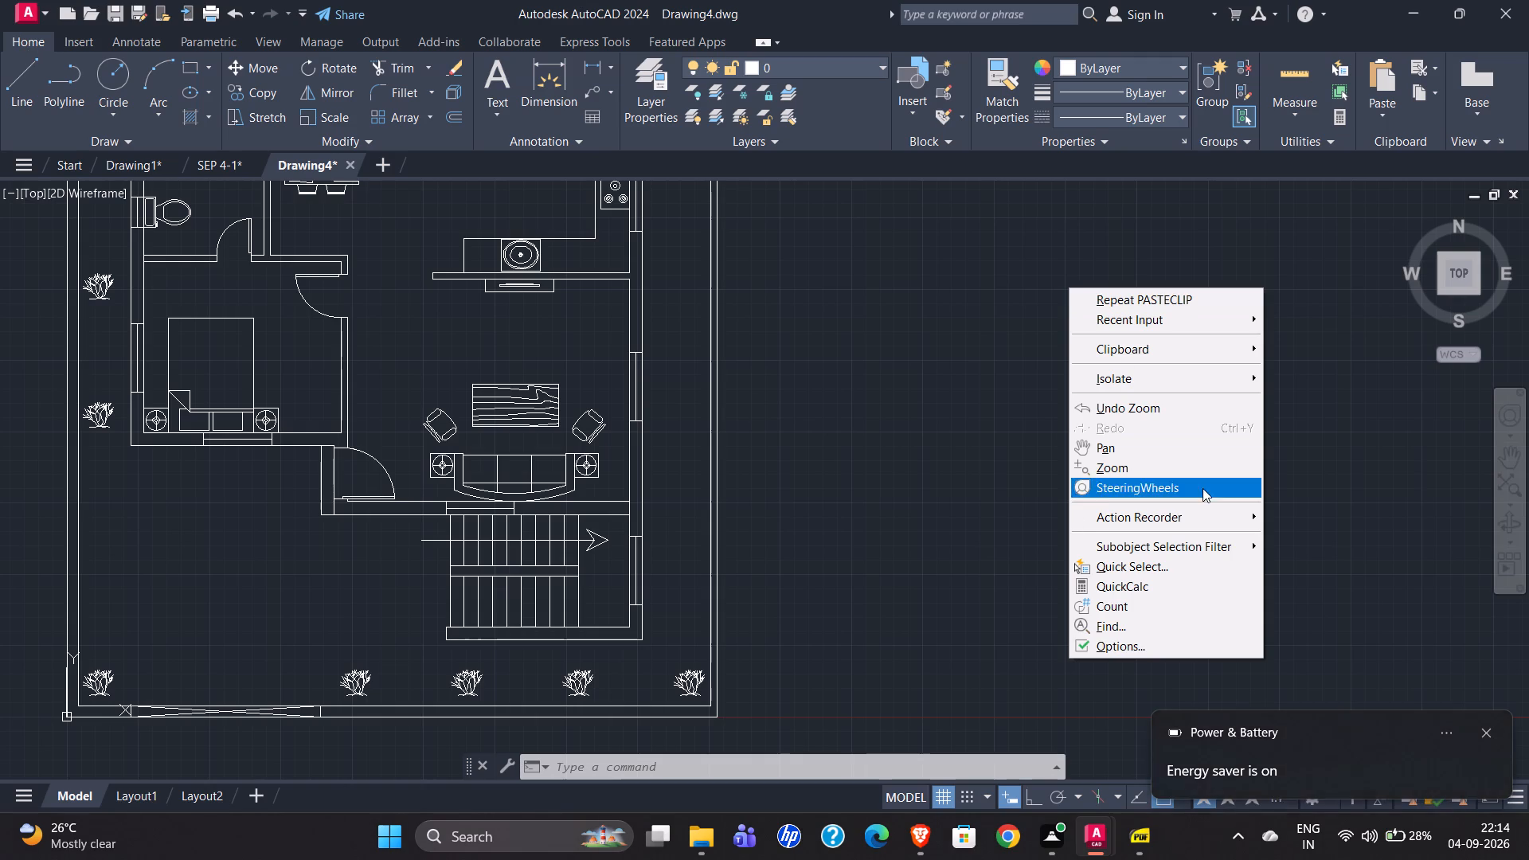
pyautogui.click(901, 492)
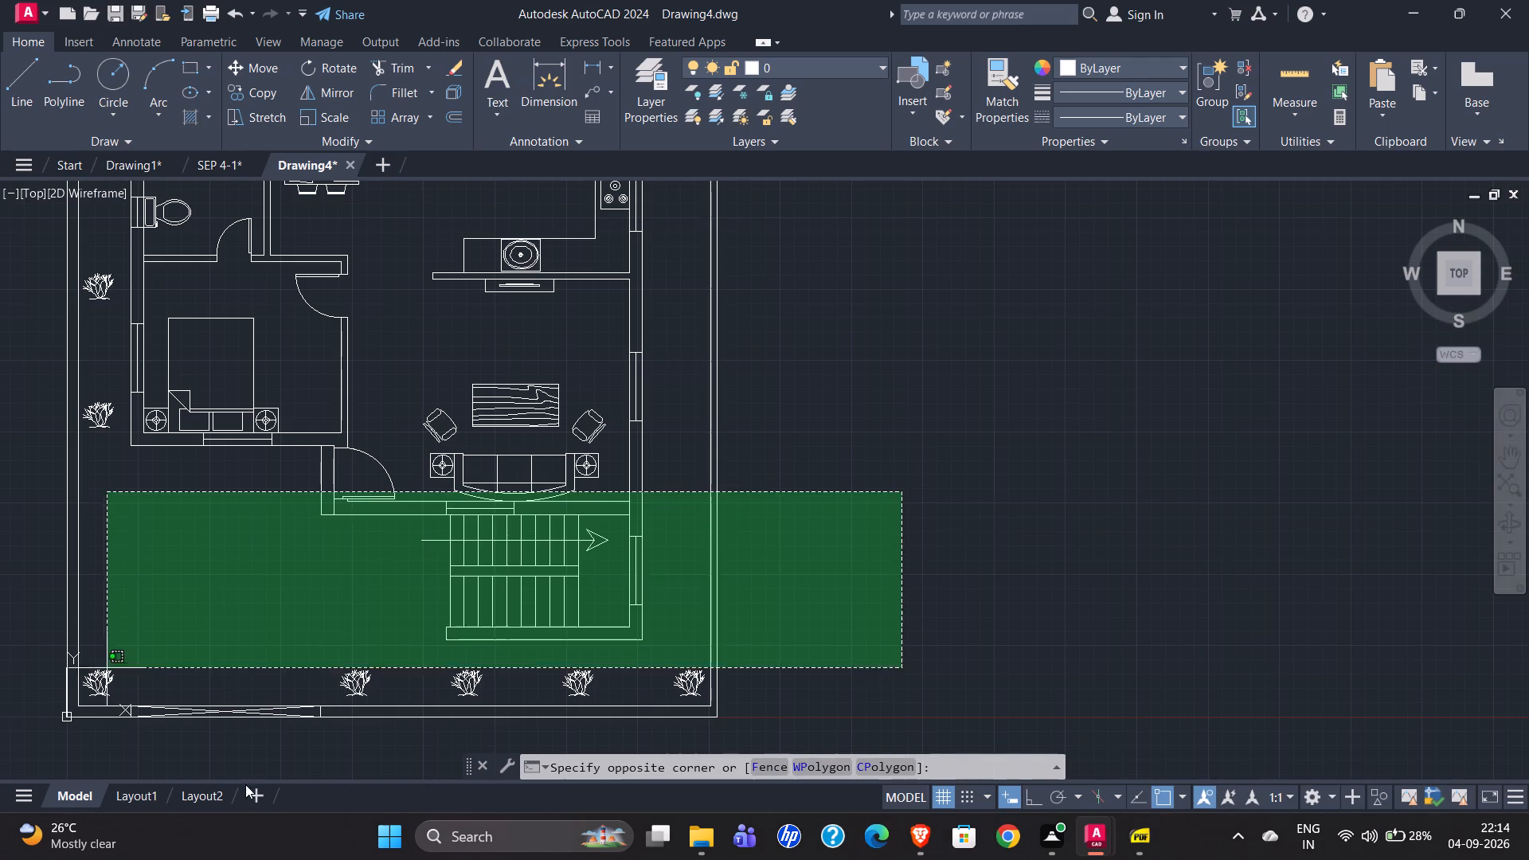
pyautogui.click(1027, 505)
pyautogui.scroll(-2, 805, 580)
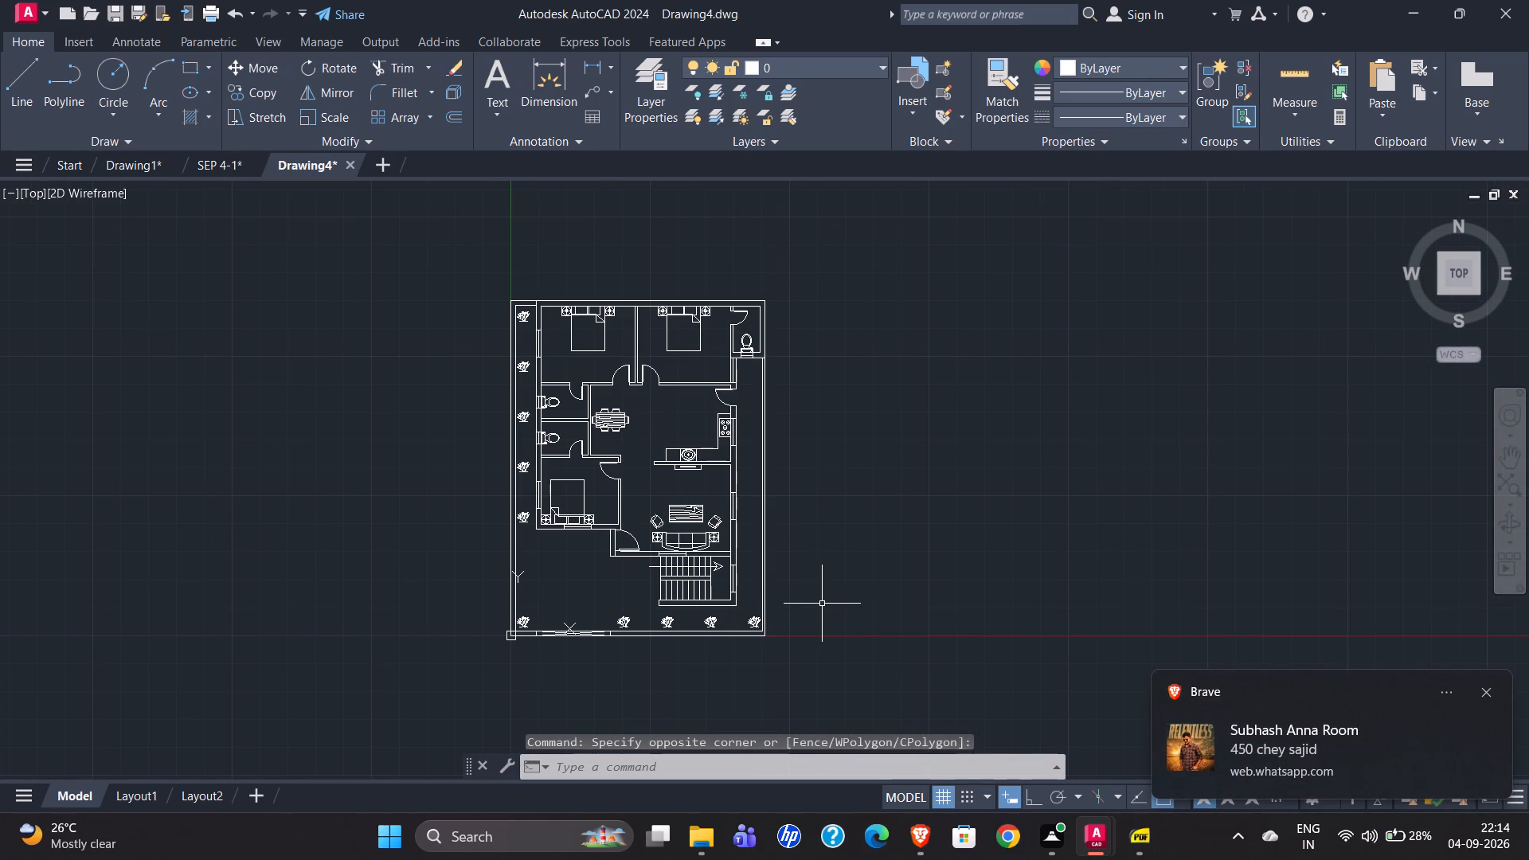
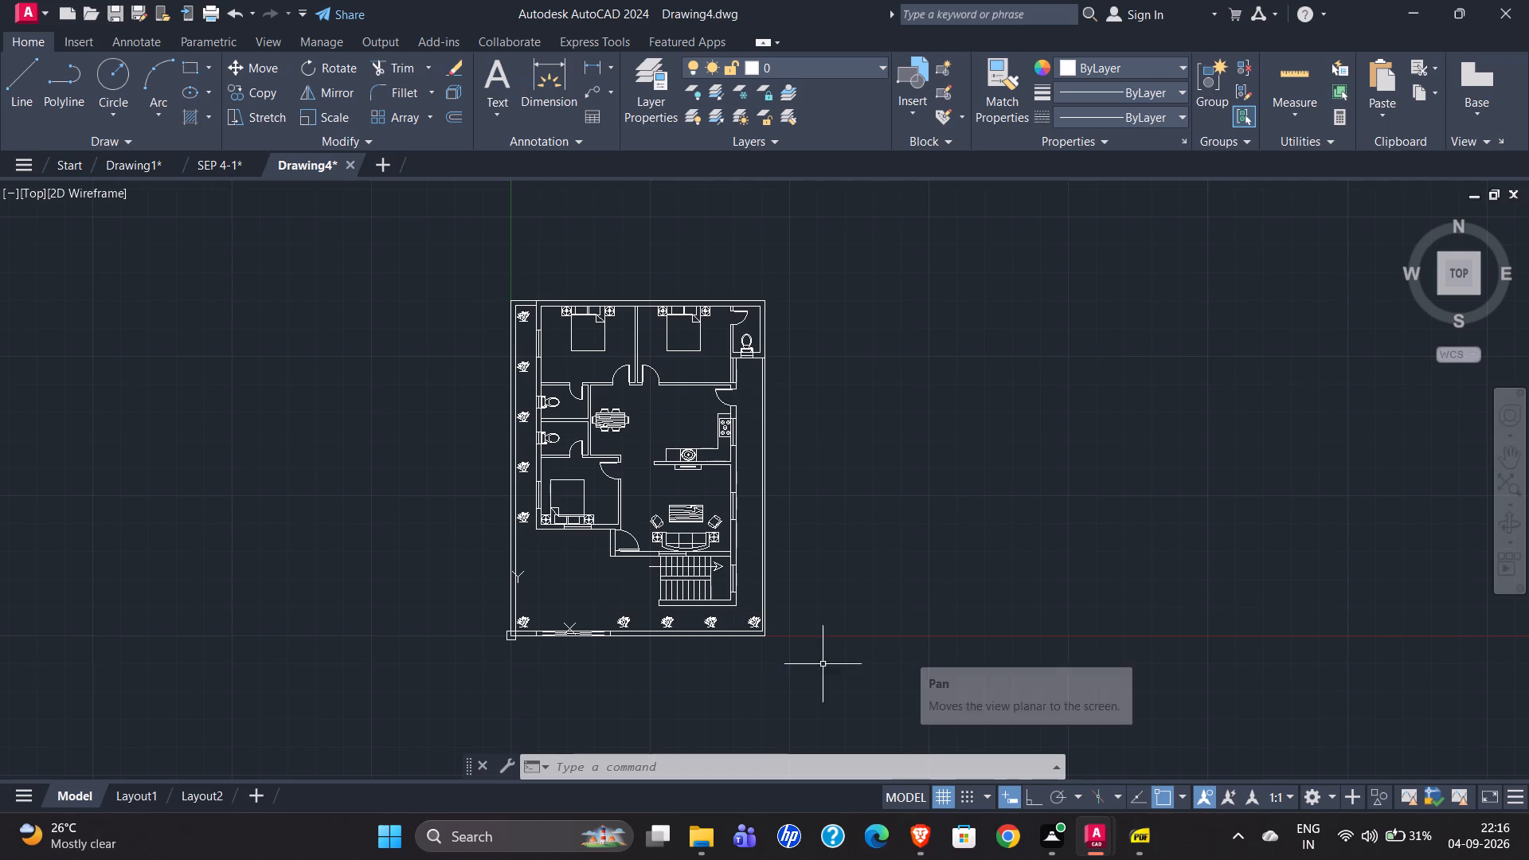
# Look over the pasted house plan in Drawing4, from the garden and staircase area to the full layout.
pyautogui.scroll(4, 692, 682)
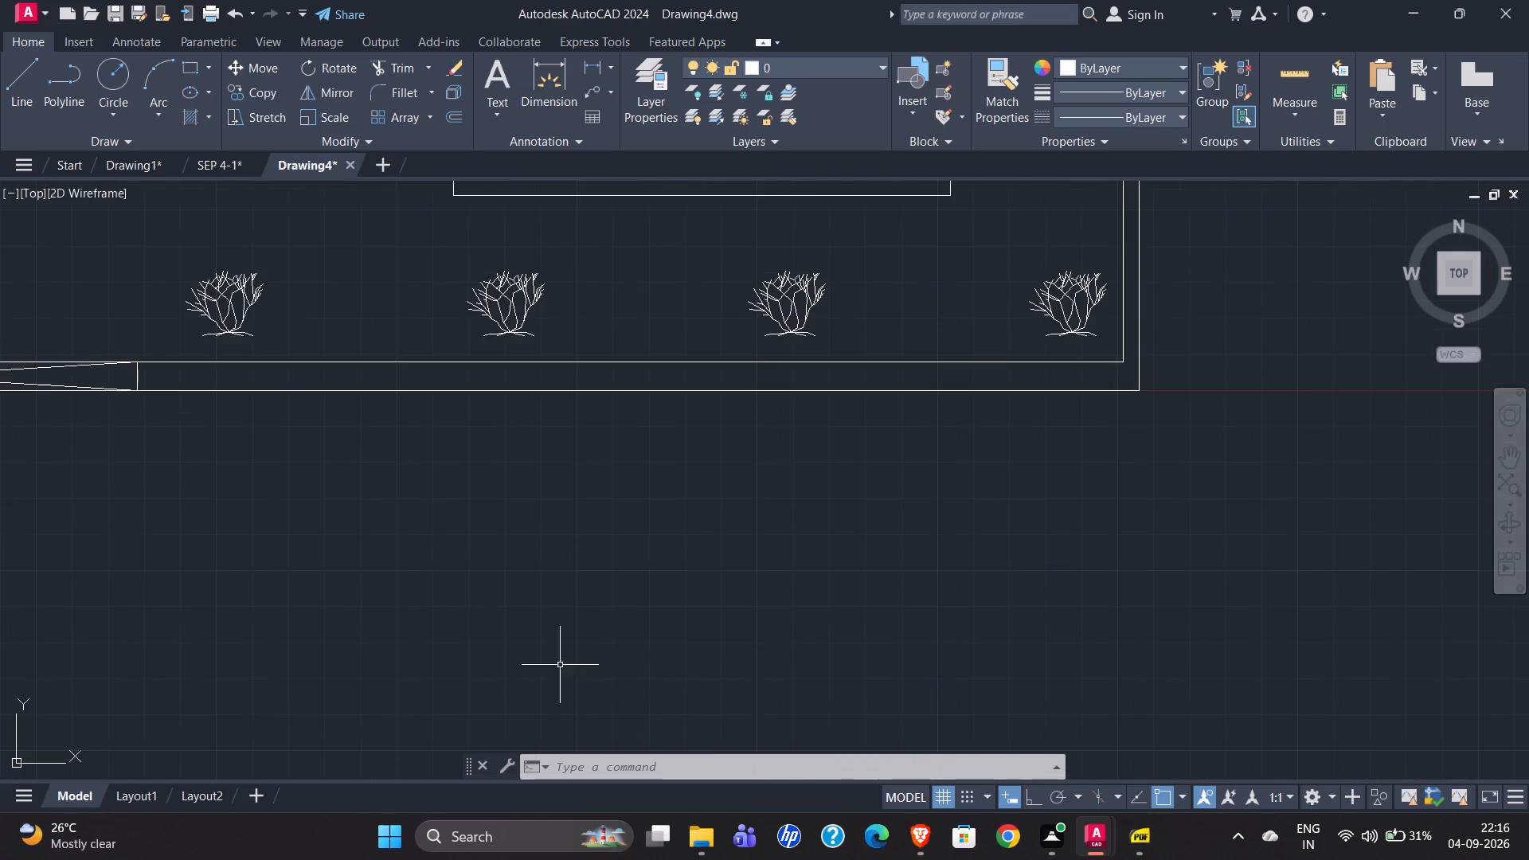
pyautogui.scroll(-2, 394, 739)
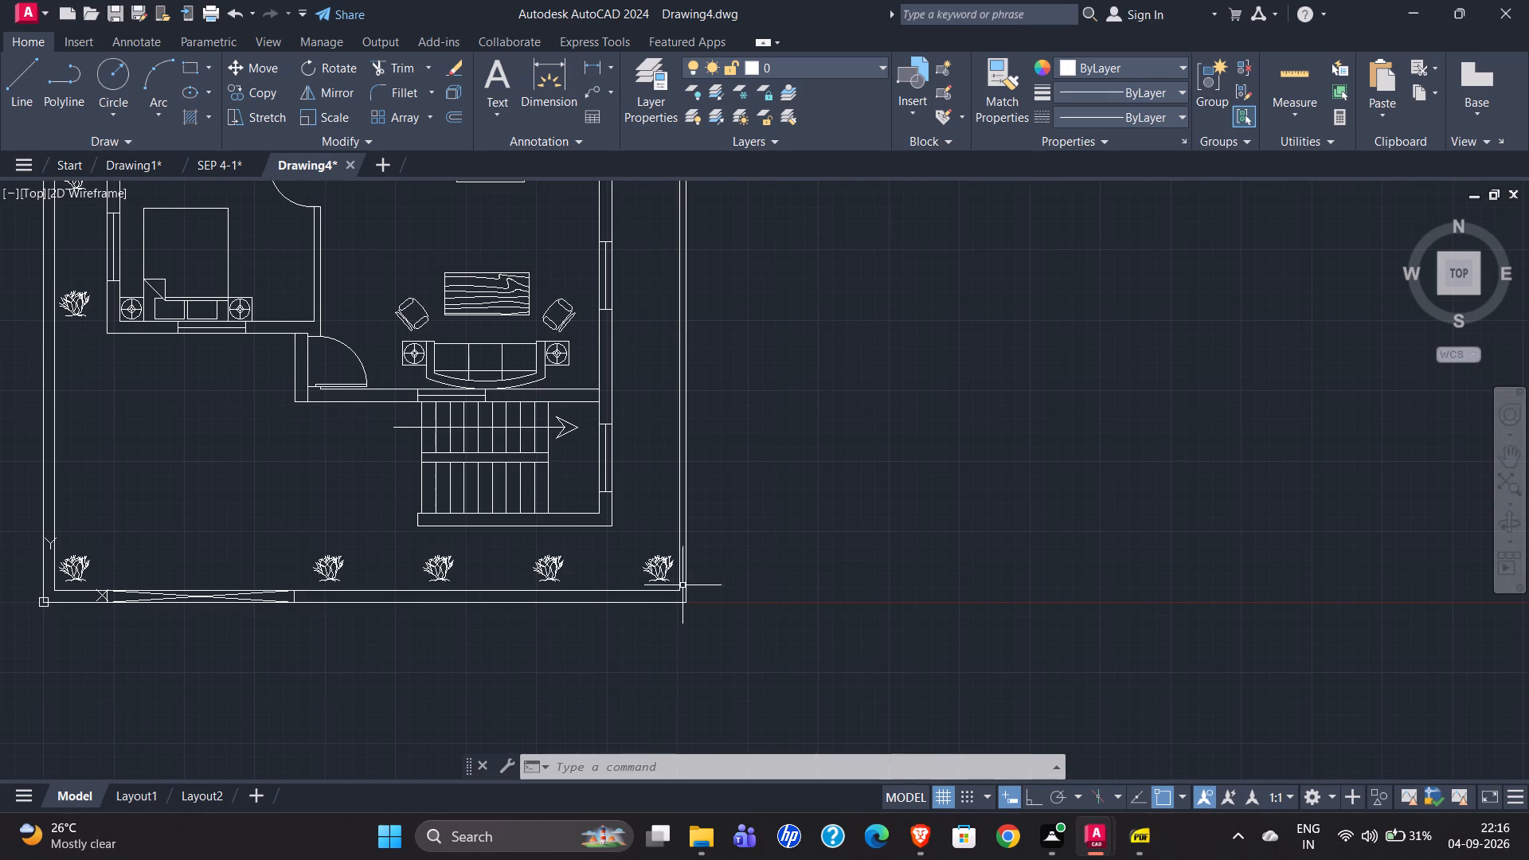
pyautogui.scroll(-1, 792, 680)
pyautogui.scroll(4, 651, 535)
pyautogui.scroll(-2, 740, 546)
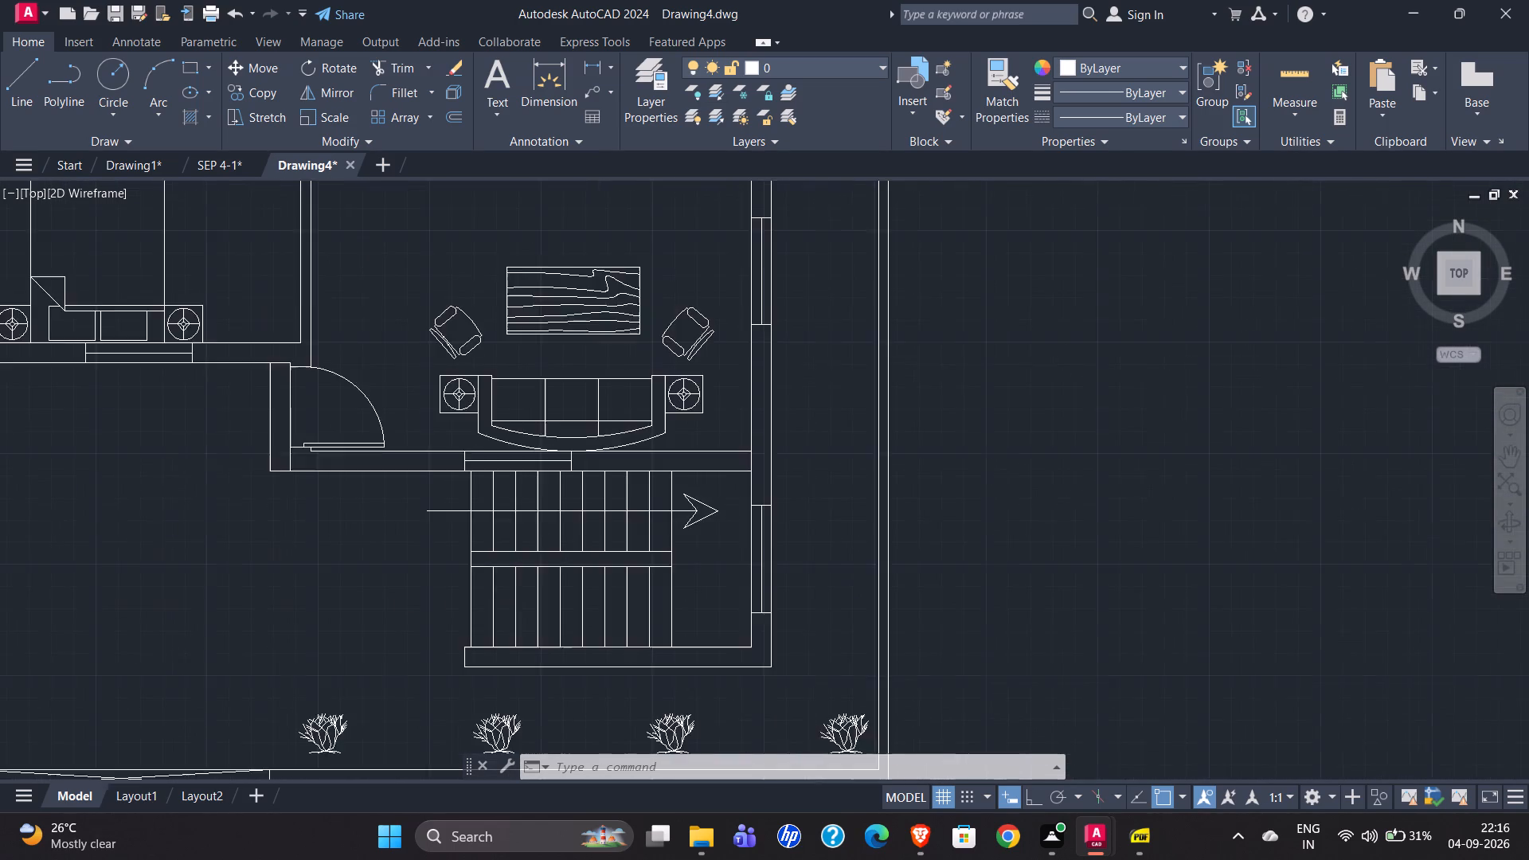
pyautogui.scroll(-1, 740, 546)
pyautogui.scroll(-1, 438, 604)
pyautogui.scroll(-2, 499, 564)
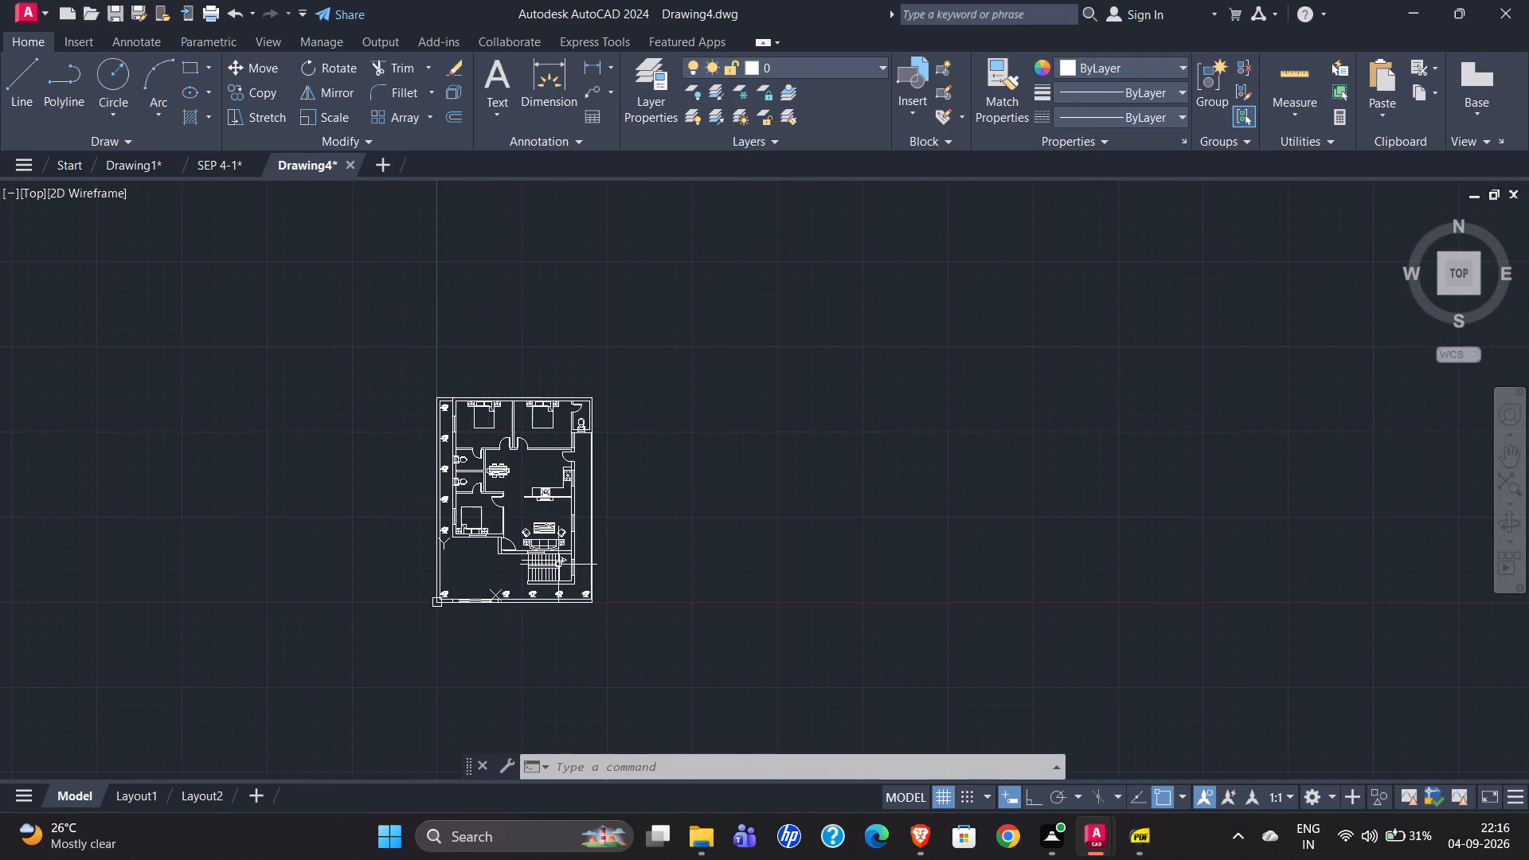
# Close Drawing1 without saving its changes.
pyautogui.click(173, 165)
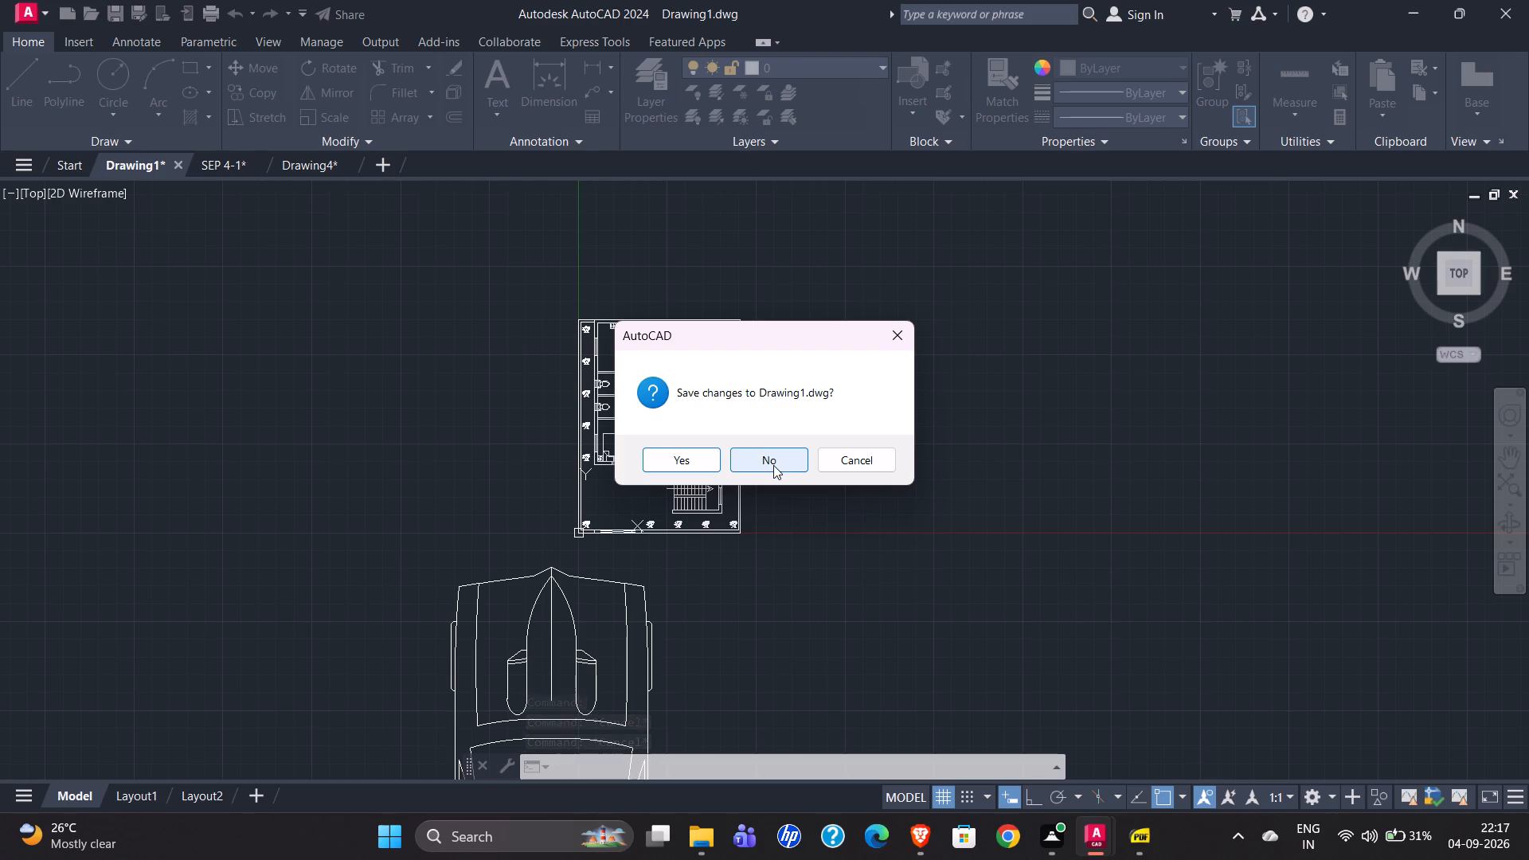
pyautogui.click(758, 464)
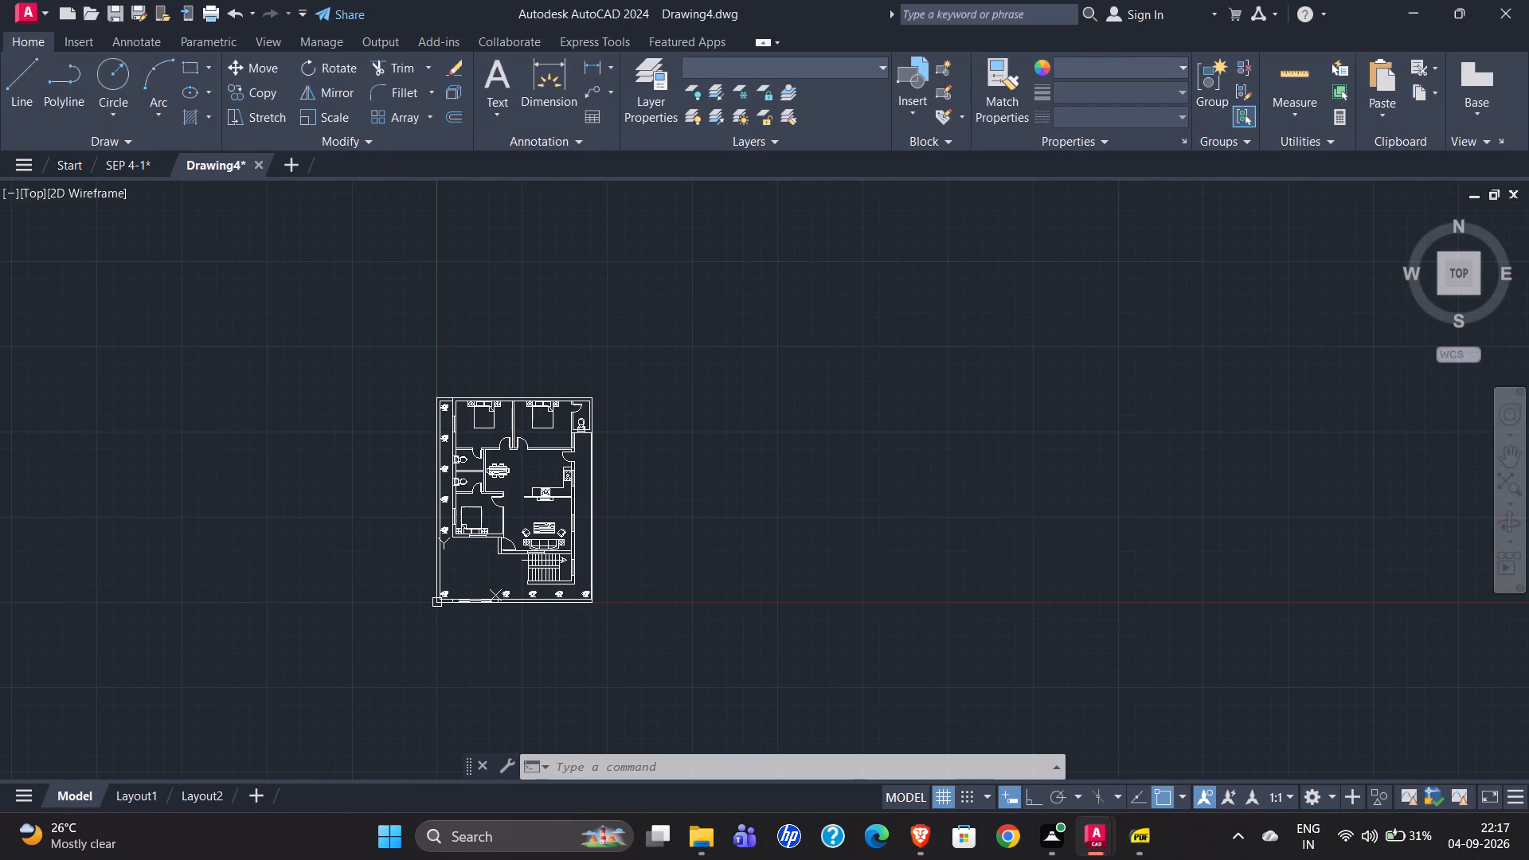
# Check the length of the plan's top outer wall with a temporary line from its upper-left corner.
pyautogui.scroll(2, 506, 618)
pyautogui.scroll(-2, 311, 596)
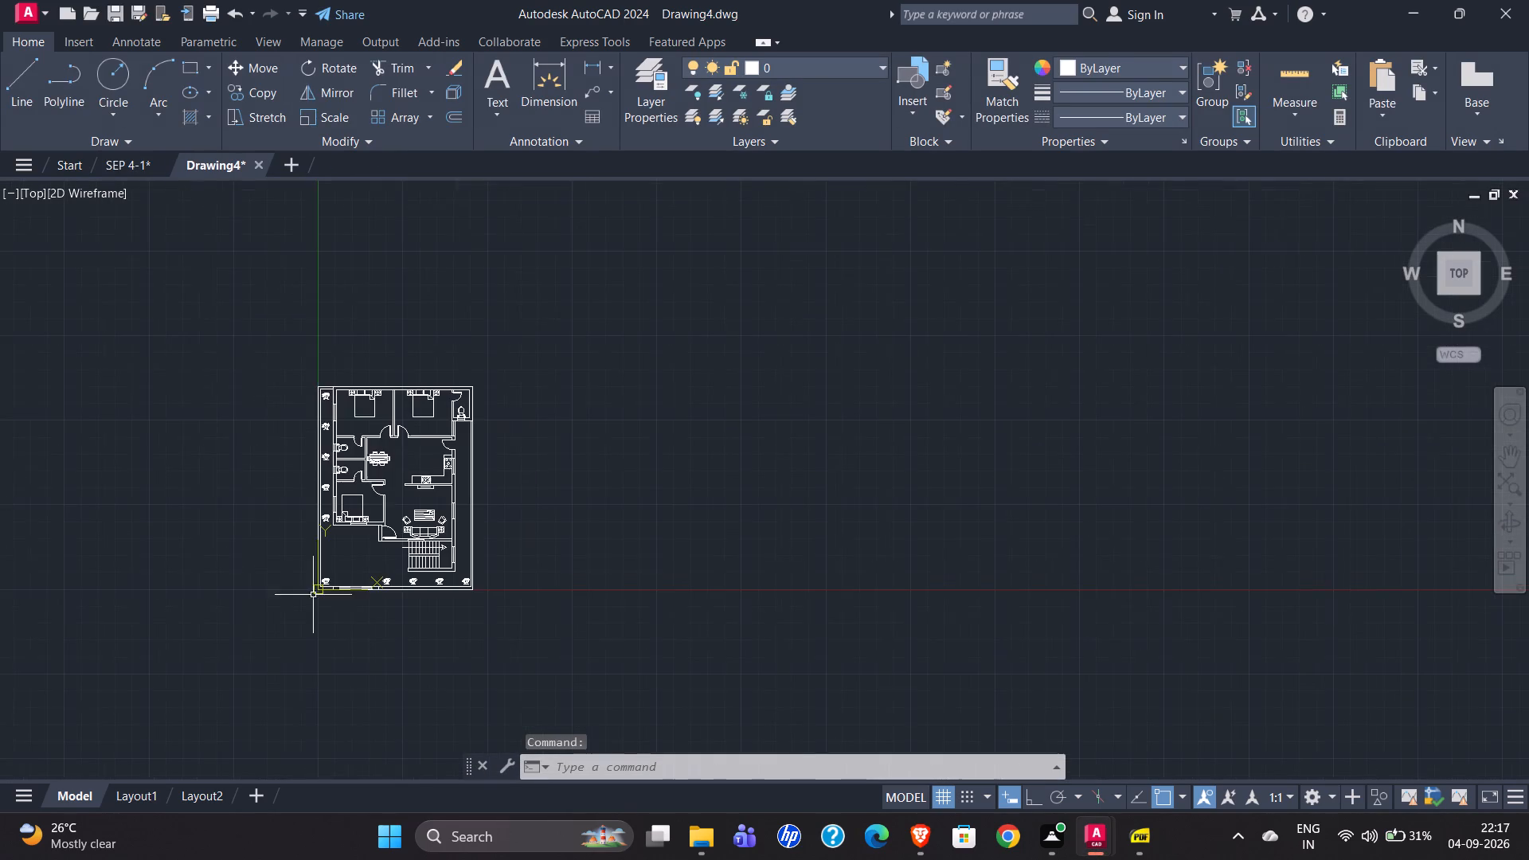
pyautogui.scroll(3, 289, 362)
pyautogui.scroll(-1, 378, 358)
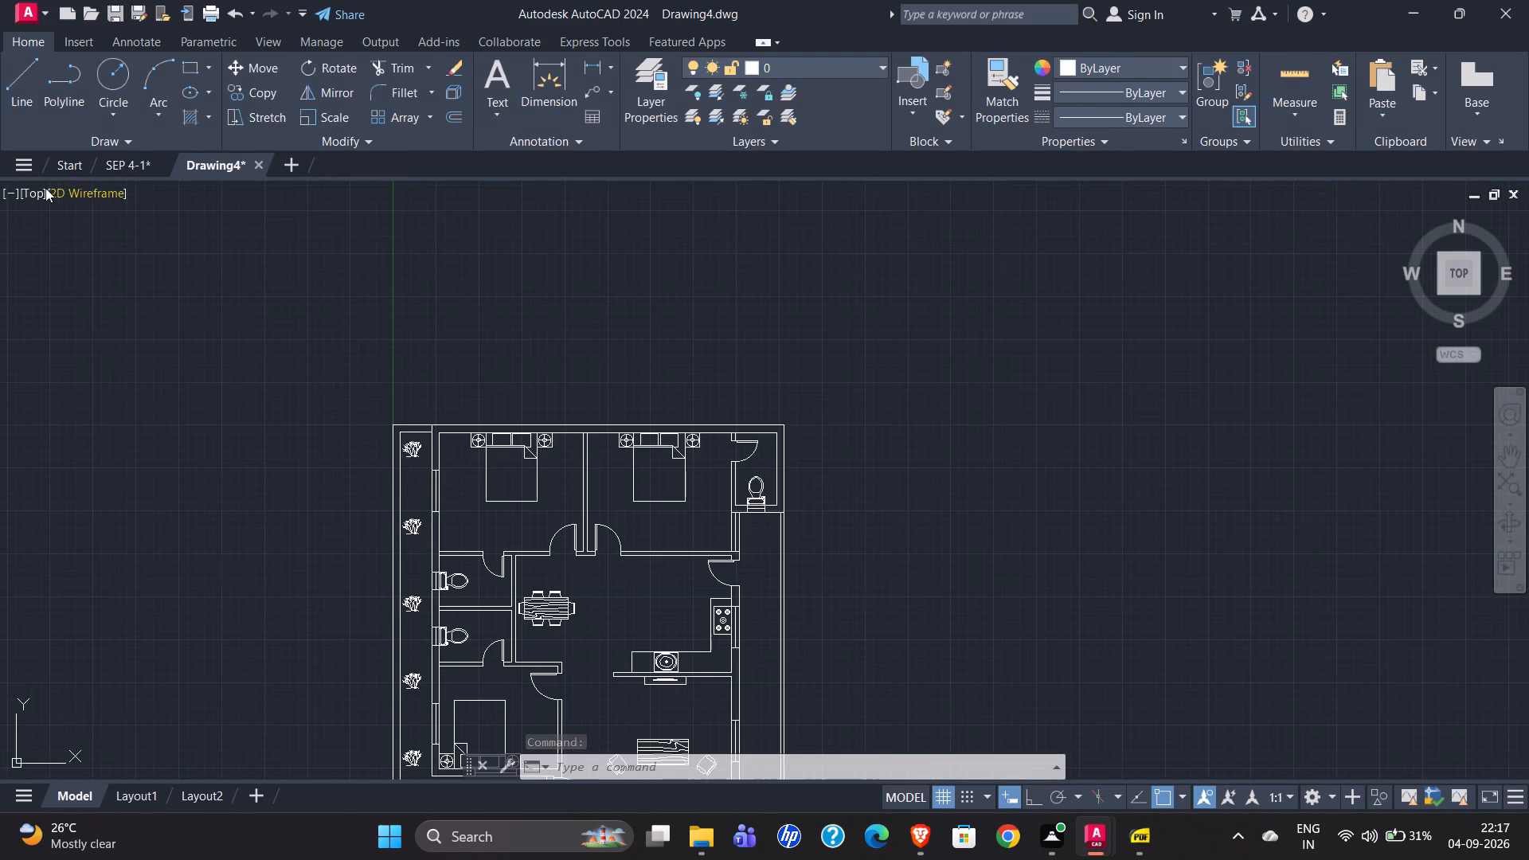
pyautogui.click(34, 106)
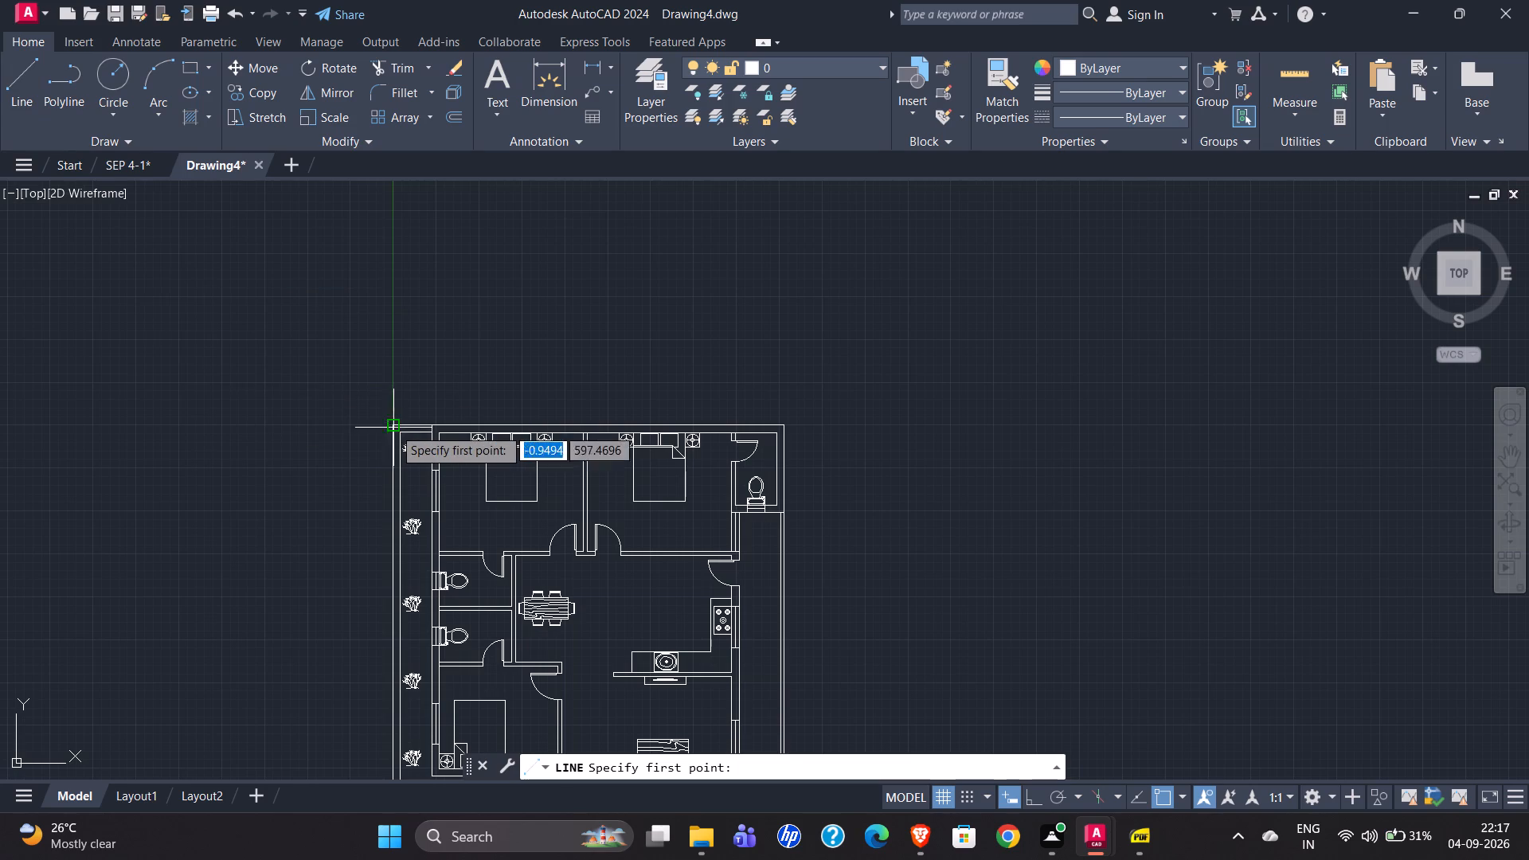
pyautogui.click(393, 428)
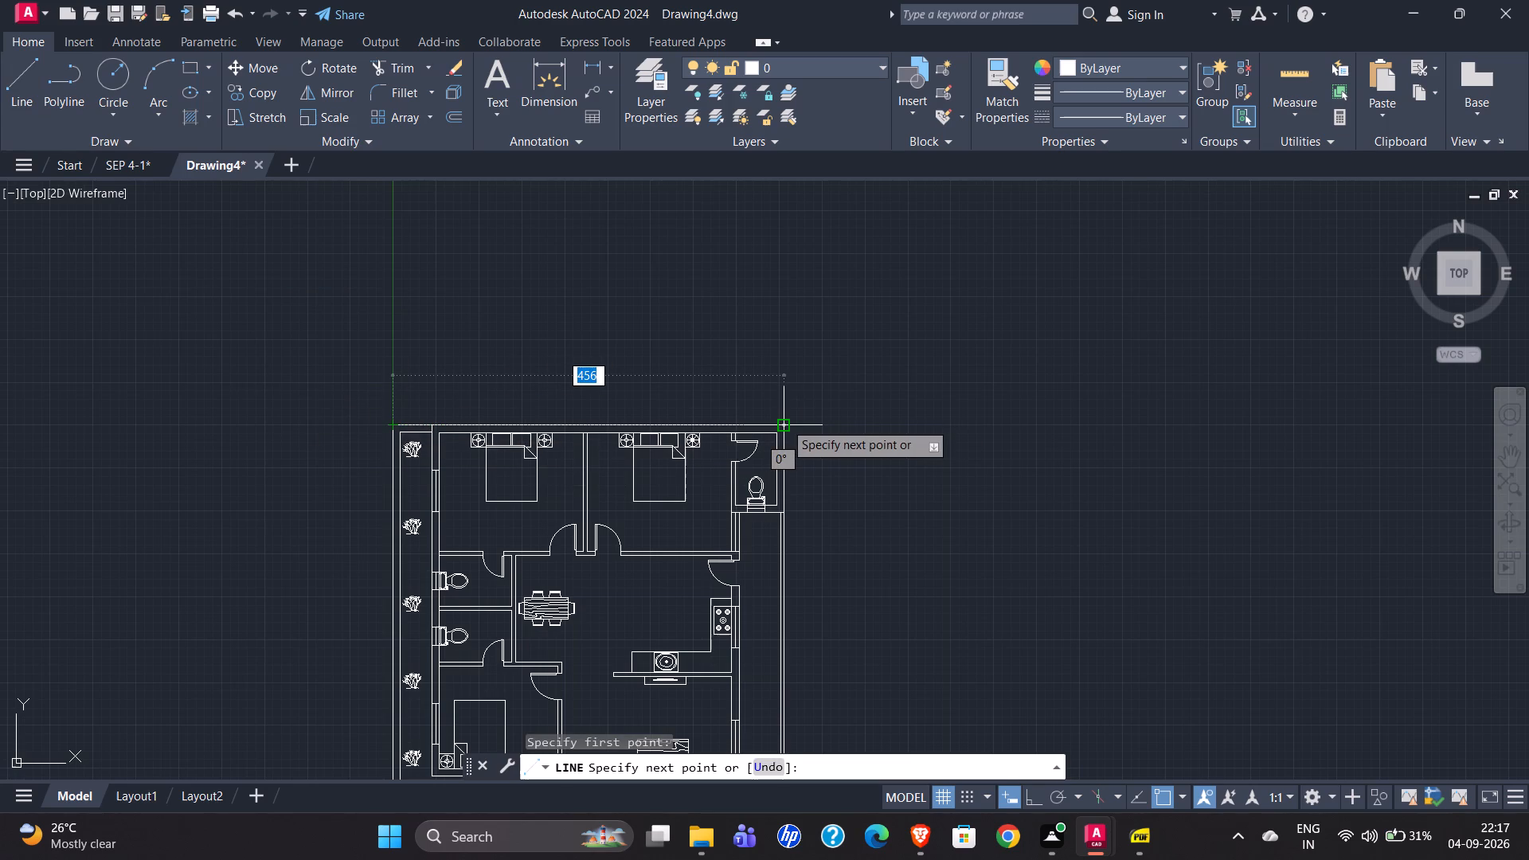
pyautogui.press('Escape')
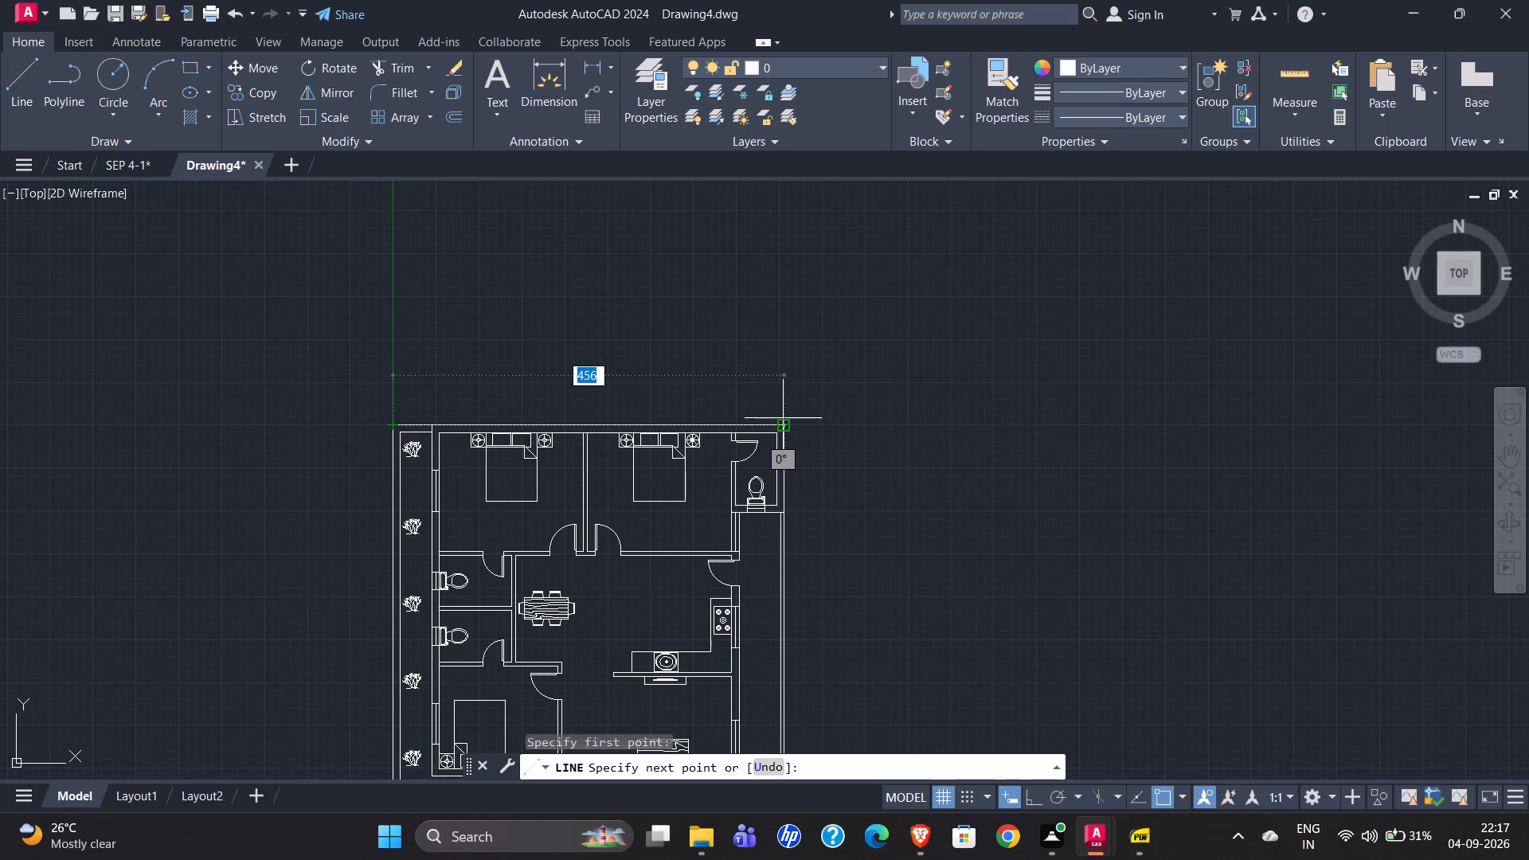
# Configure the drawing units to Engineering length with 0'-0.0" precision and an insertion scale of Inches.
pyautogui.write('UNI')
pyautogui.write('TS')
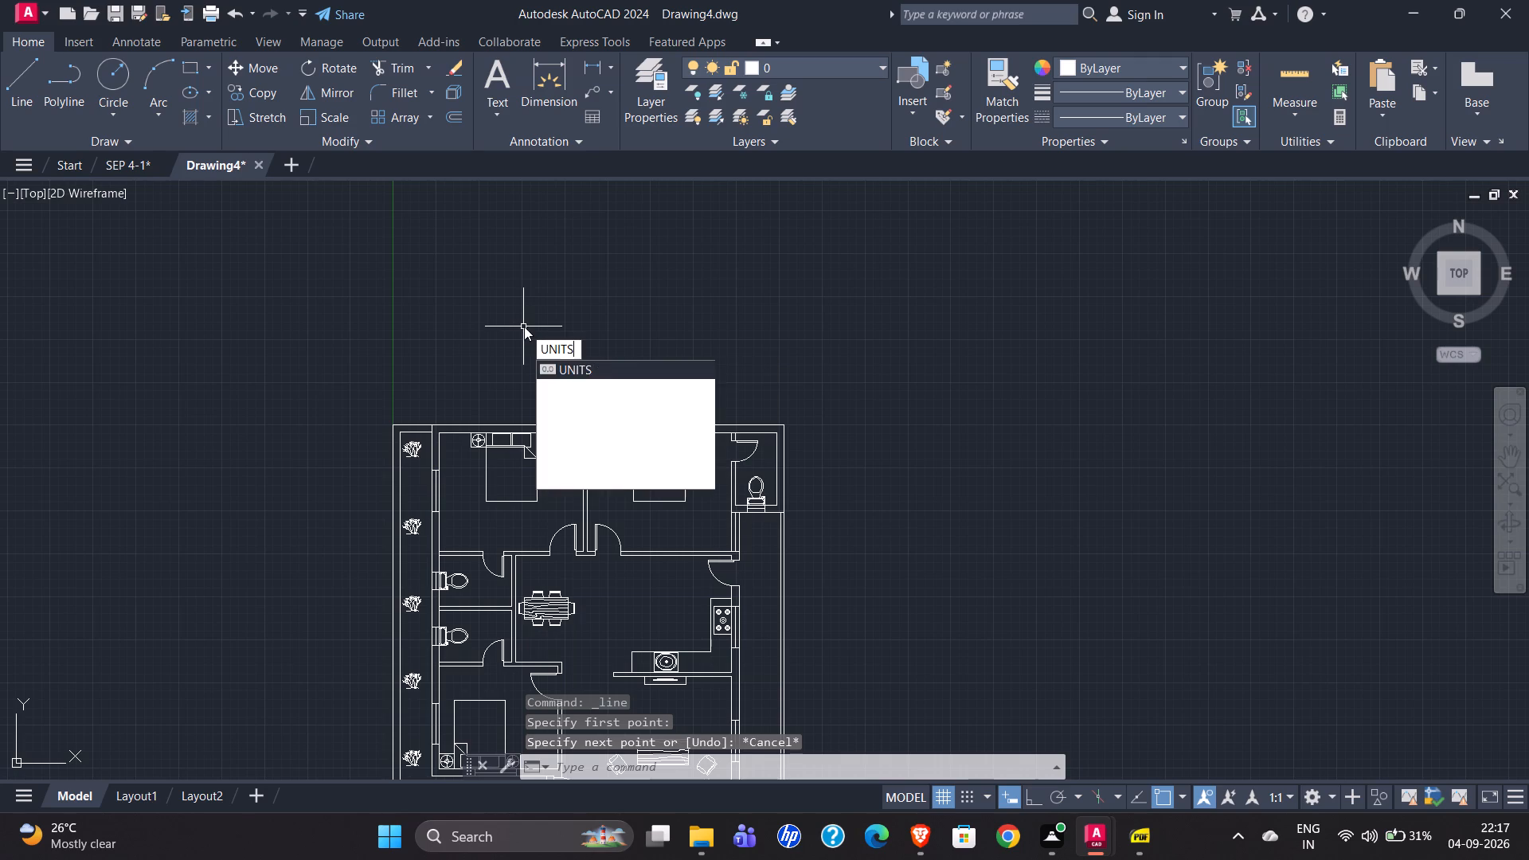
pyautogui.click(616, 372)
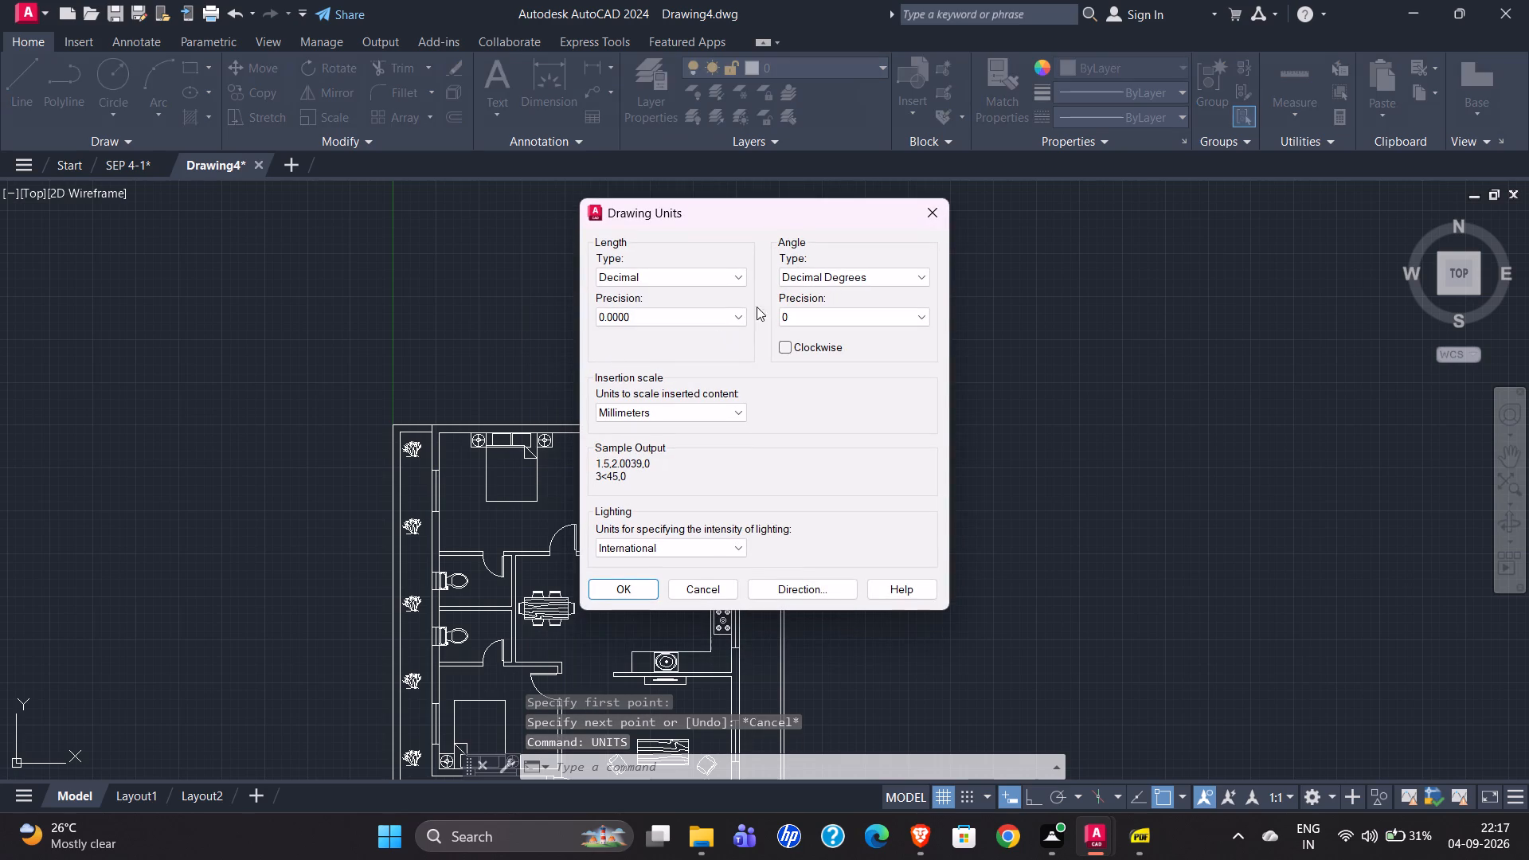
pyautogui.click(662, 283)
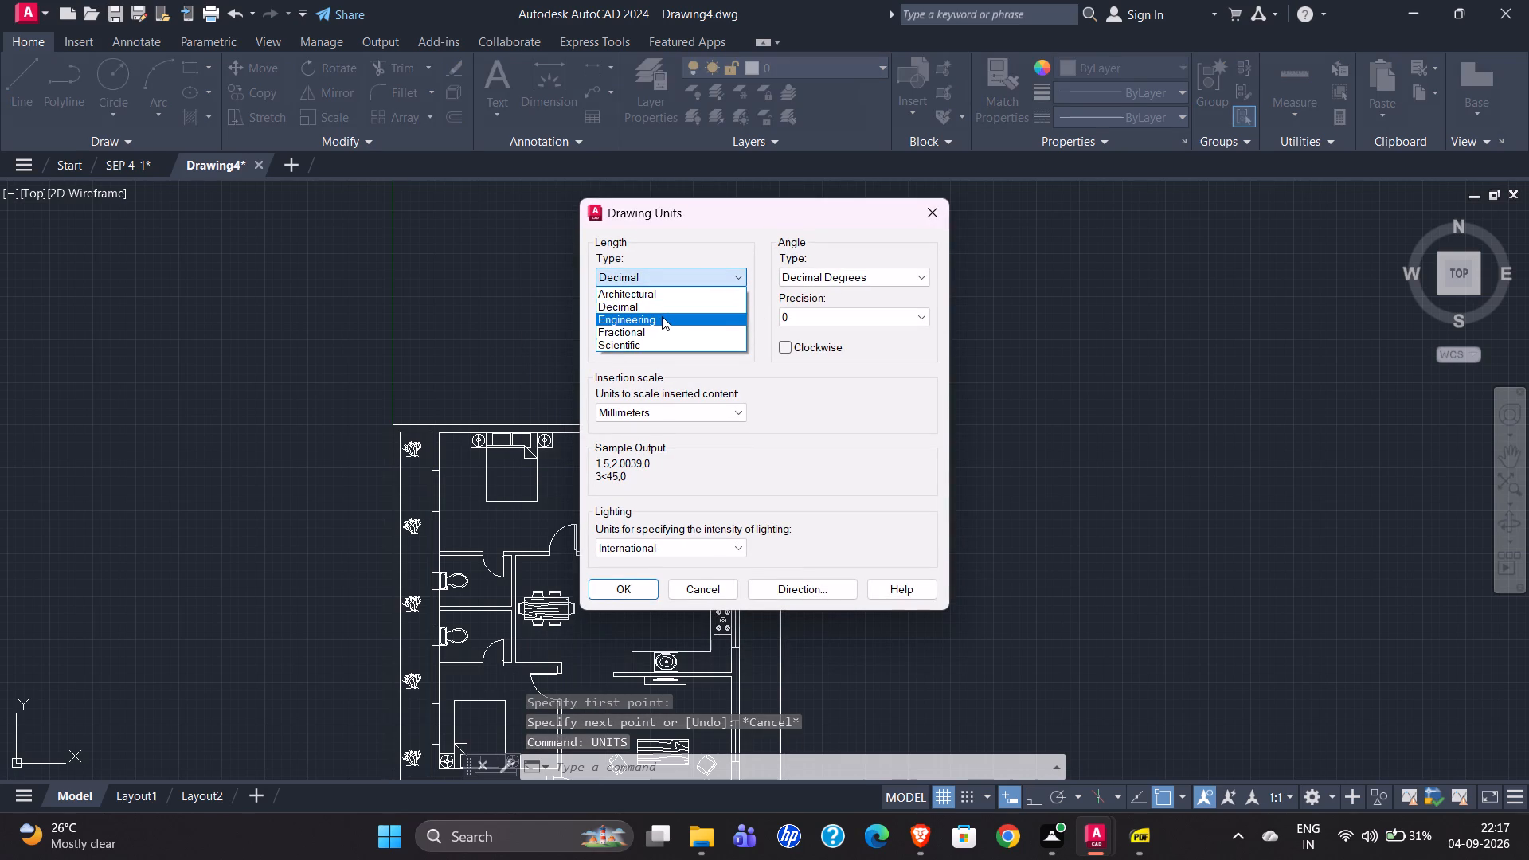
pyautogui.click(662, 316)
pyautogui.click(662, 316)
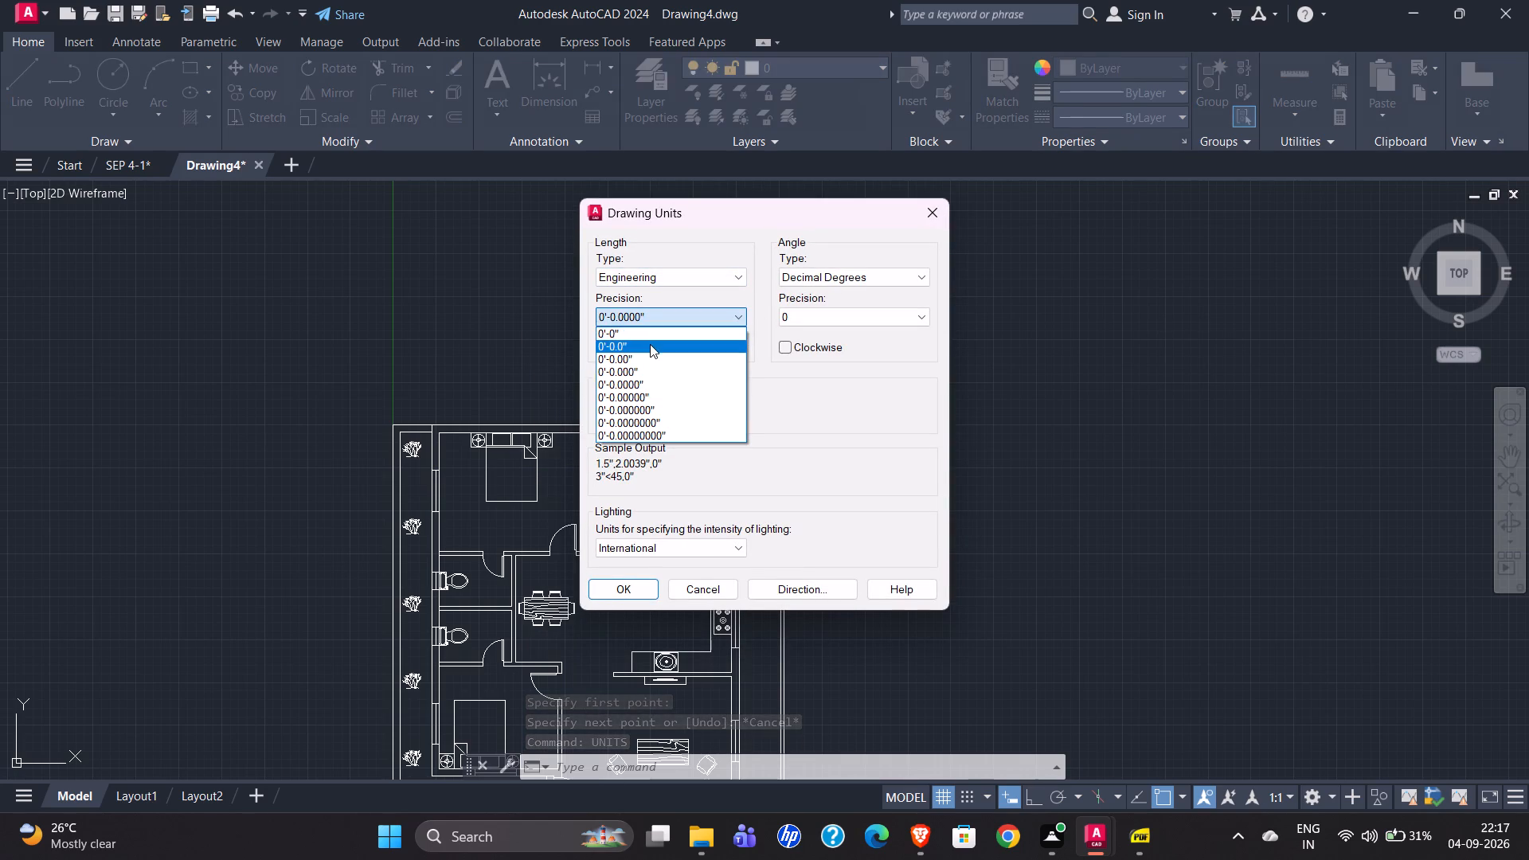
pyautogui.click(650, 344)
pyautogui.click(620, 593)
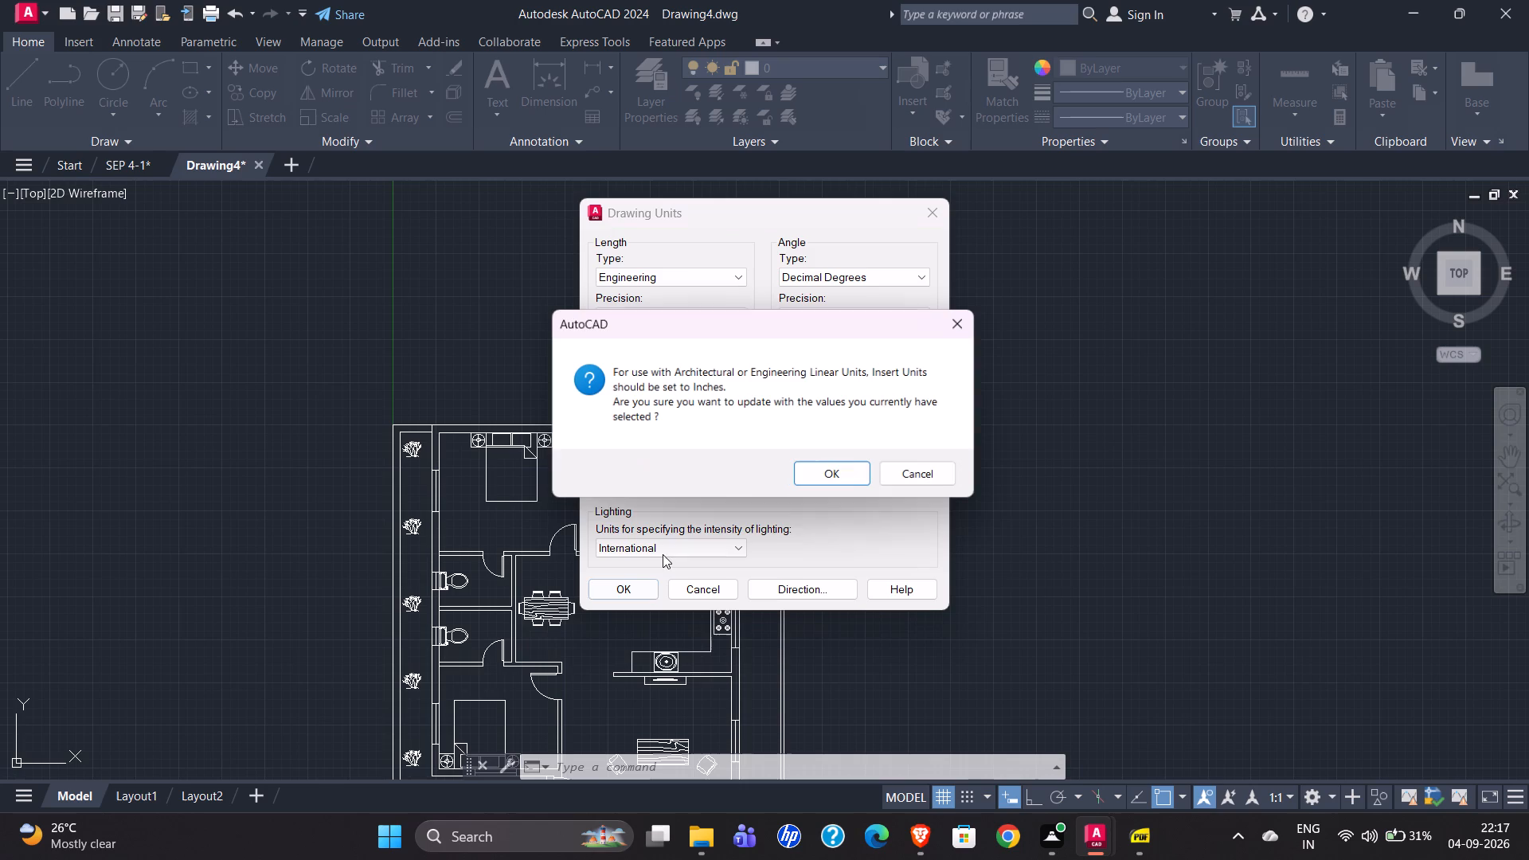
pyautogui.click(940, 479)
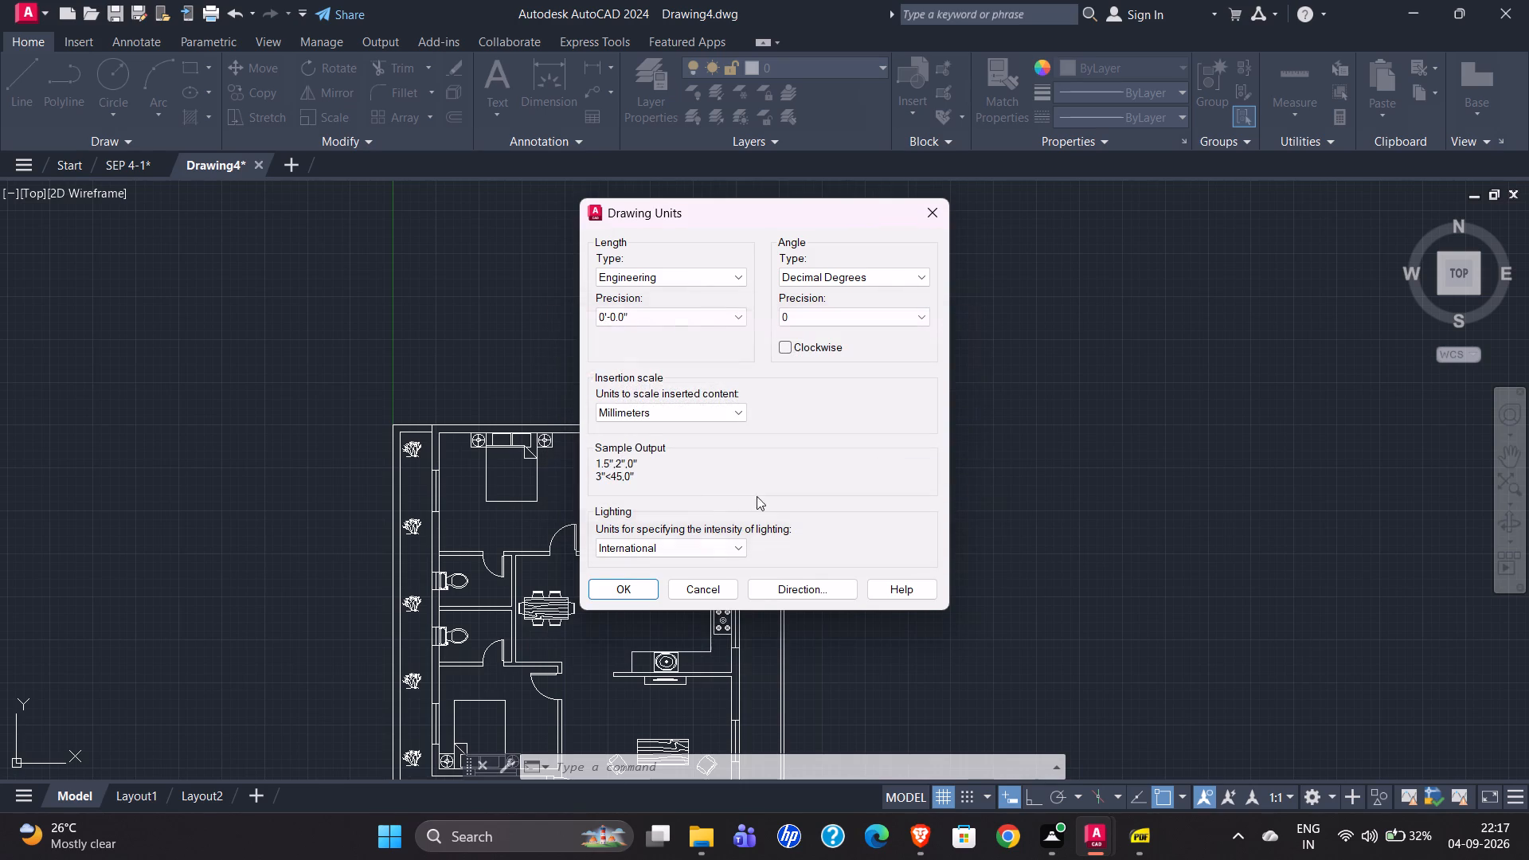
pyautogui.click(684, 415)
pyautogui.click(674, 447)
pyautogui.click(636, 587)
# Check how lengths read in the new units with a temporary line from the plan's upper-left outer corner.
pyautogui.click(30, 107)
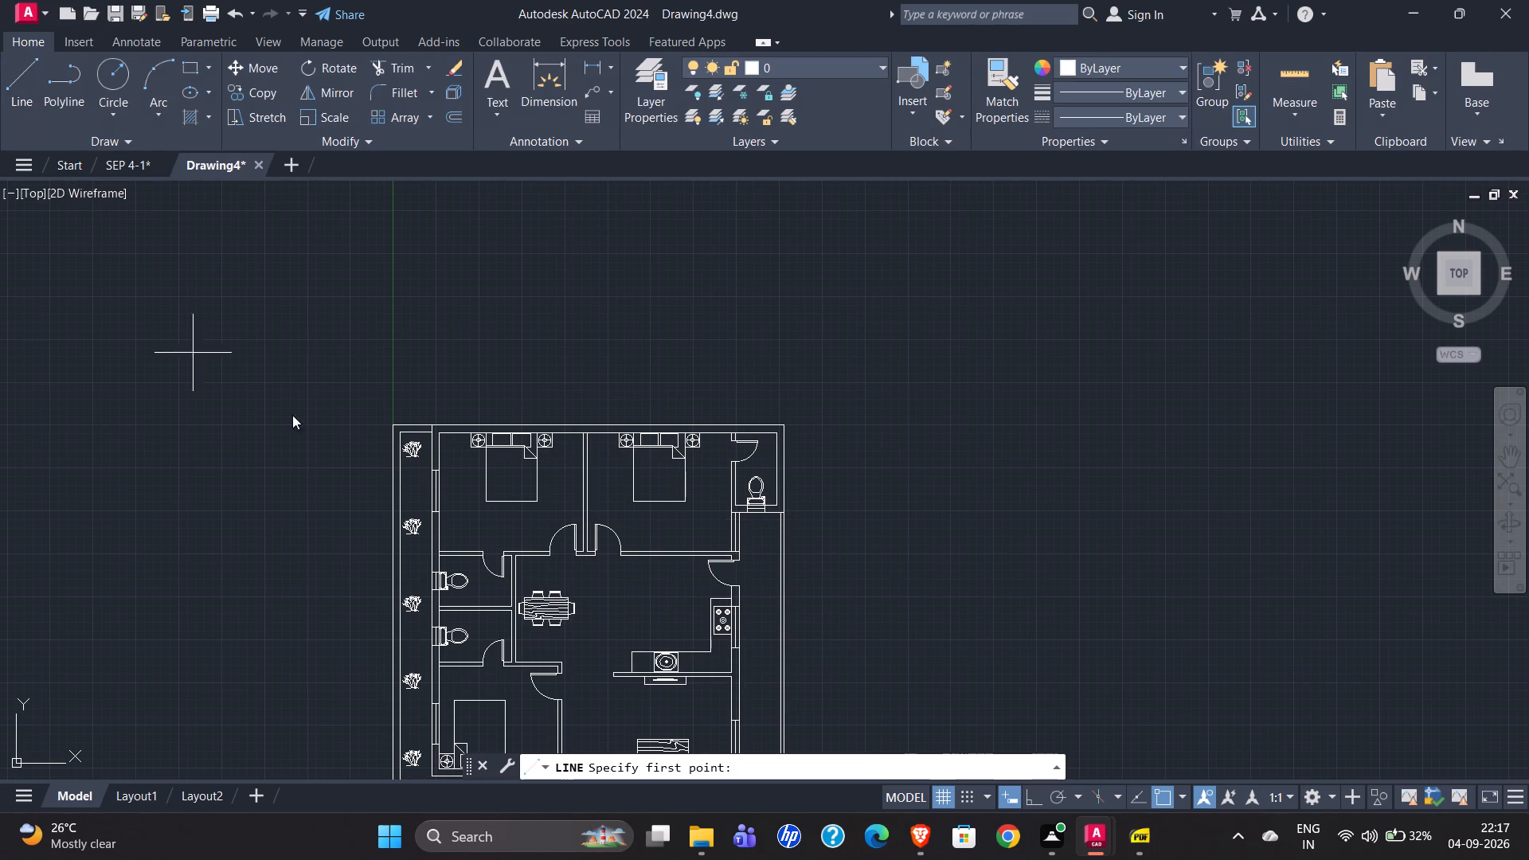
pyautogui.click(393, 423)
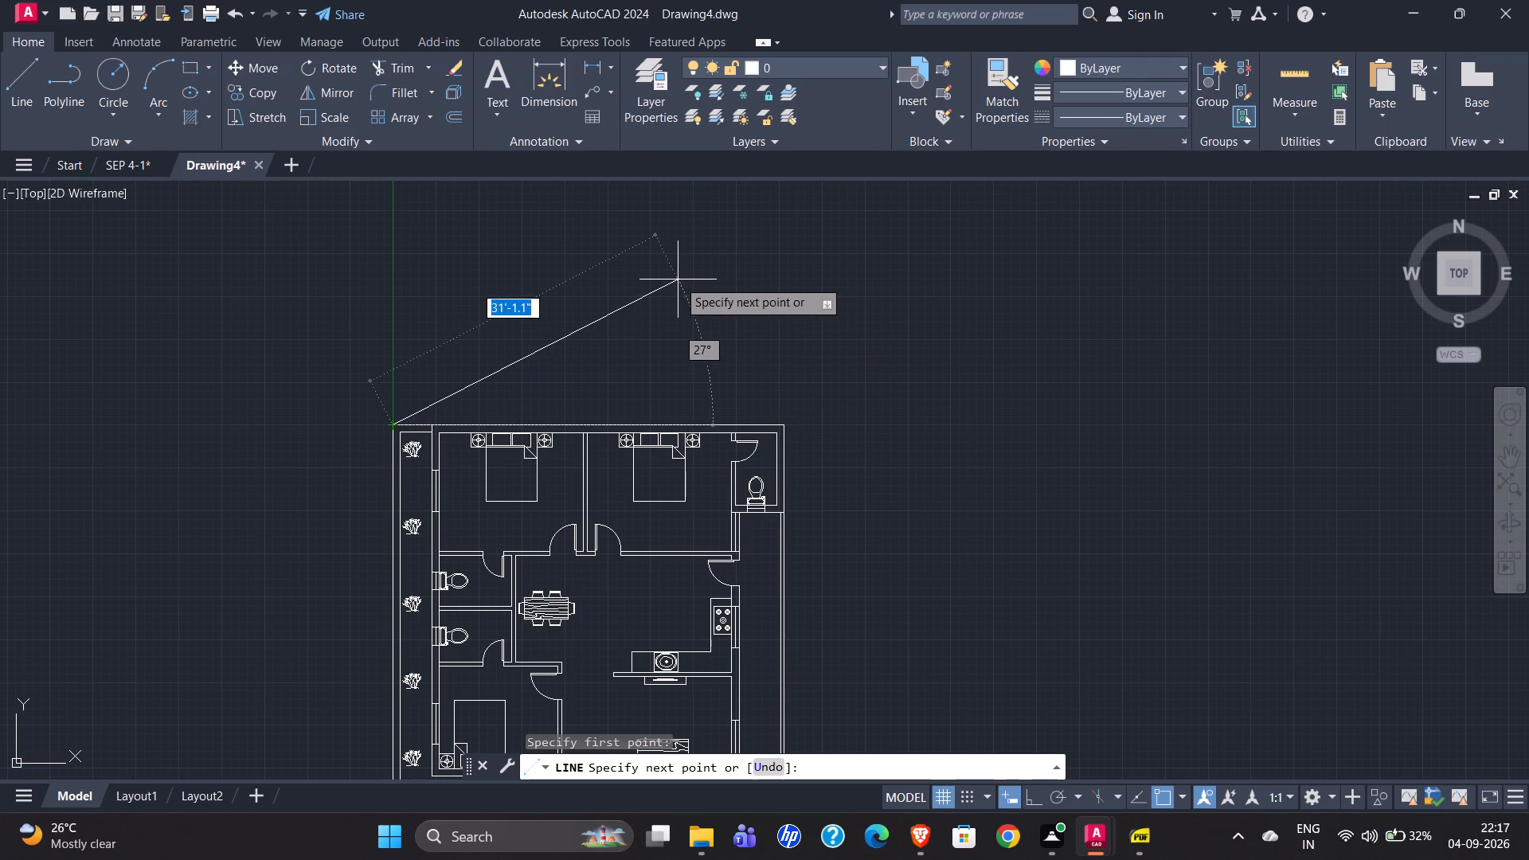
pyautogui.press('Escape')
# Insert the Vehicles - Imperial block to the east of the house plan and set its view to Sports Car (Top).
pyautogui.scroll(-1, 514, 324)
pyautogui.scroll(3, 594, 581)
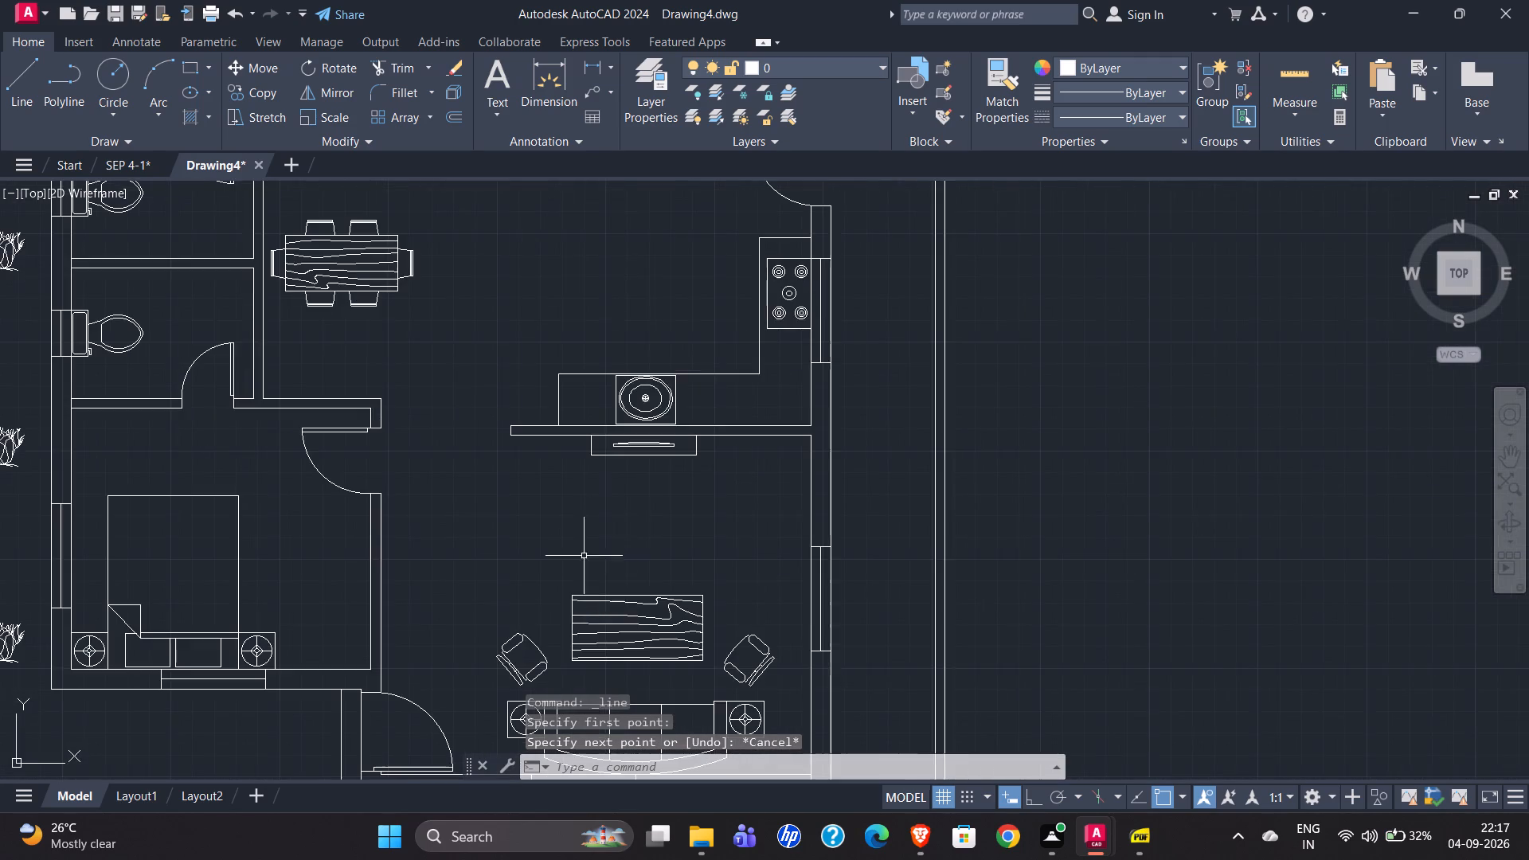
pyautogui.scroll(-2, 429, 458)
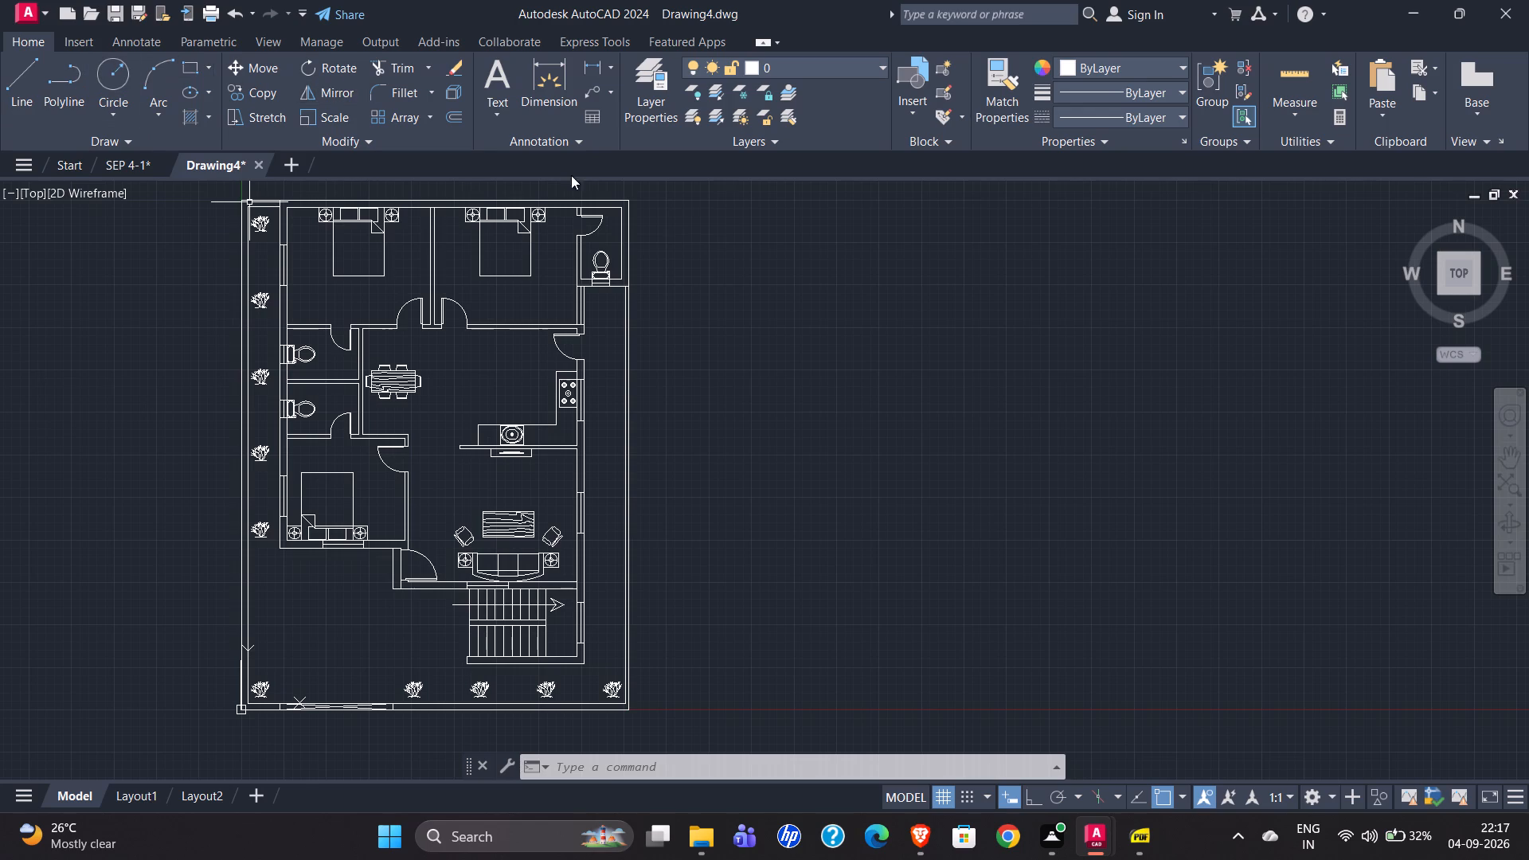
pyautogui.hotkey('ctrl', '3')
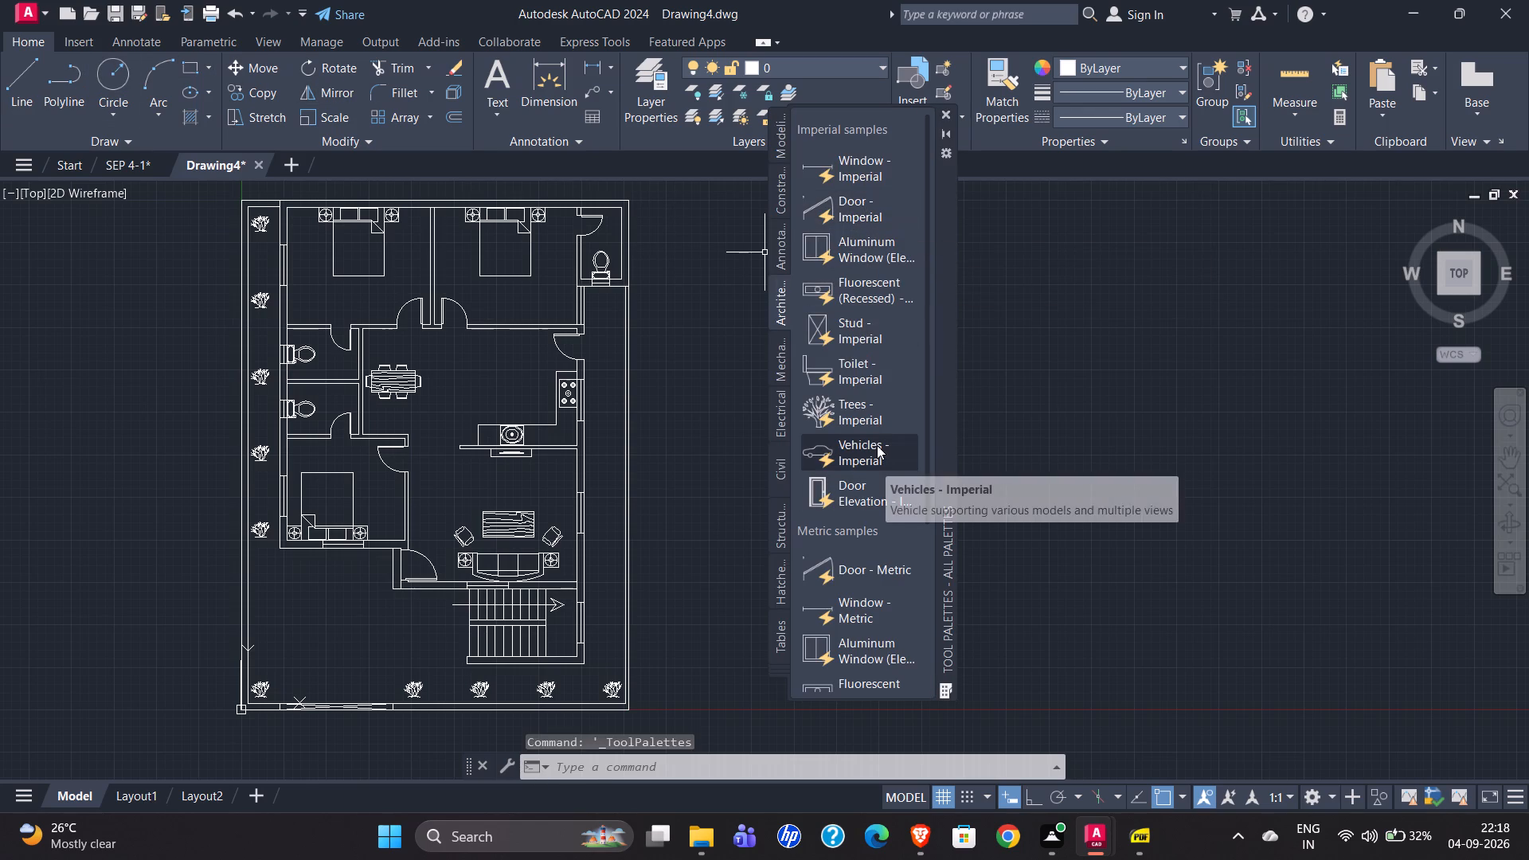
pyautogui.moveTo(877, 445); pyautogui.dragTo(1009, 441)
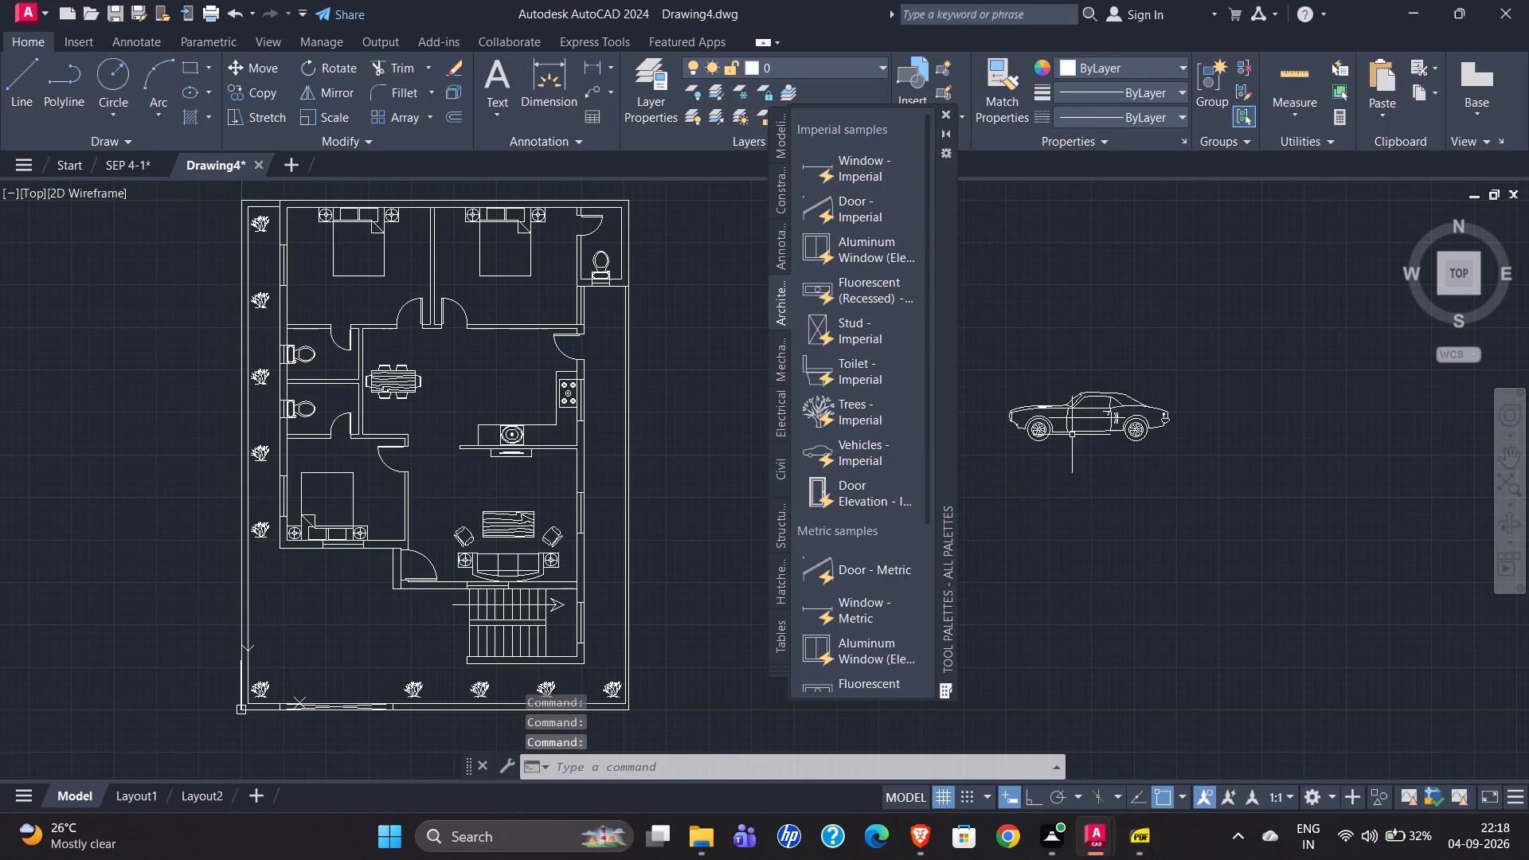
pyautogui.click(951, 112)
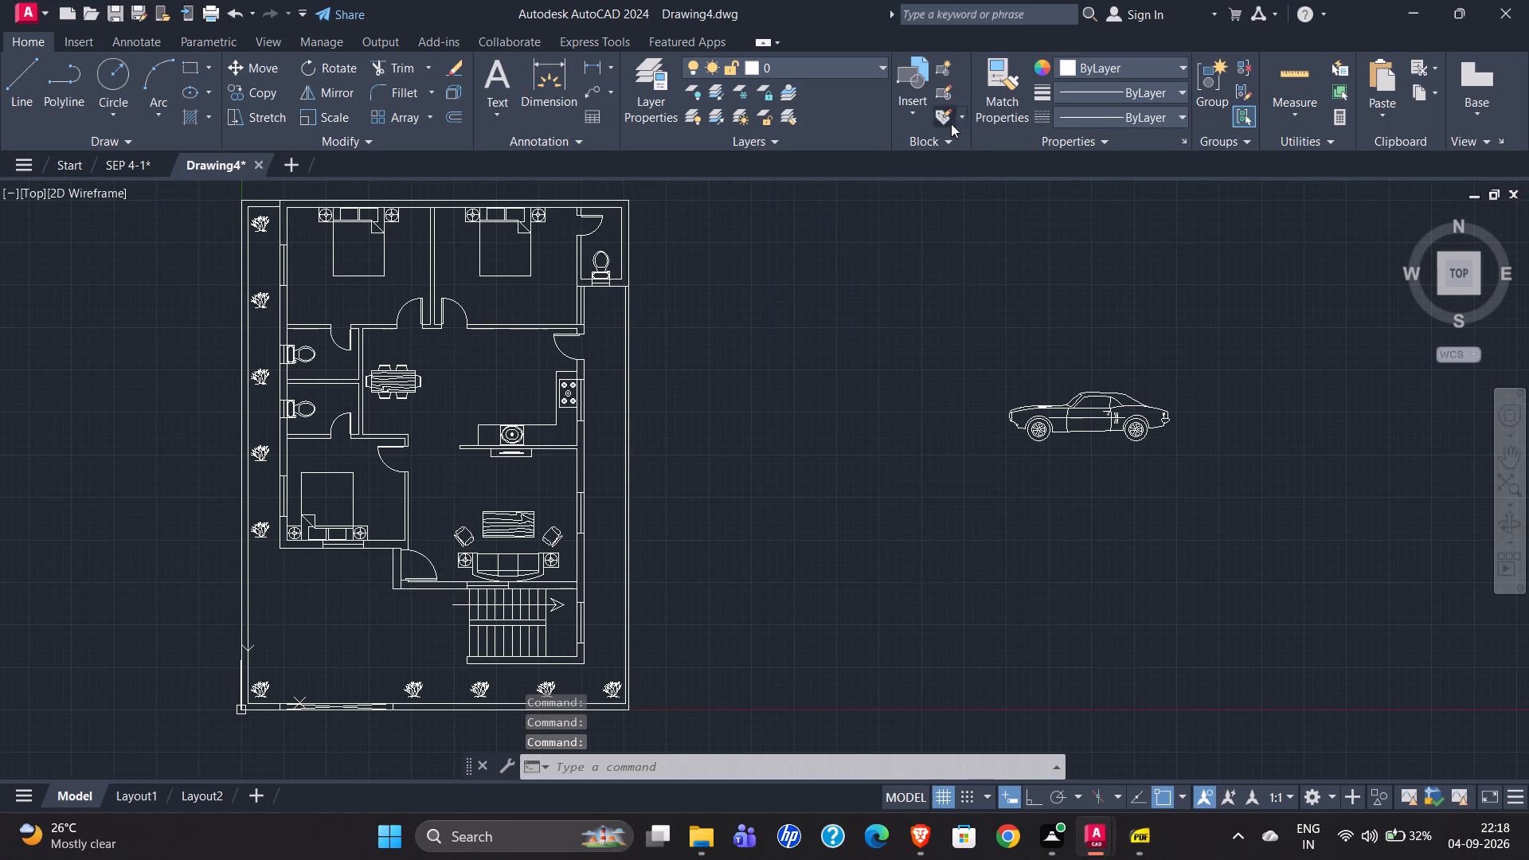
pyautogui.click(1074, 405)
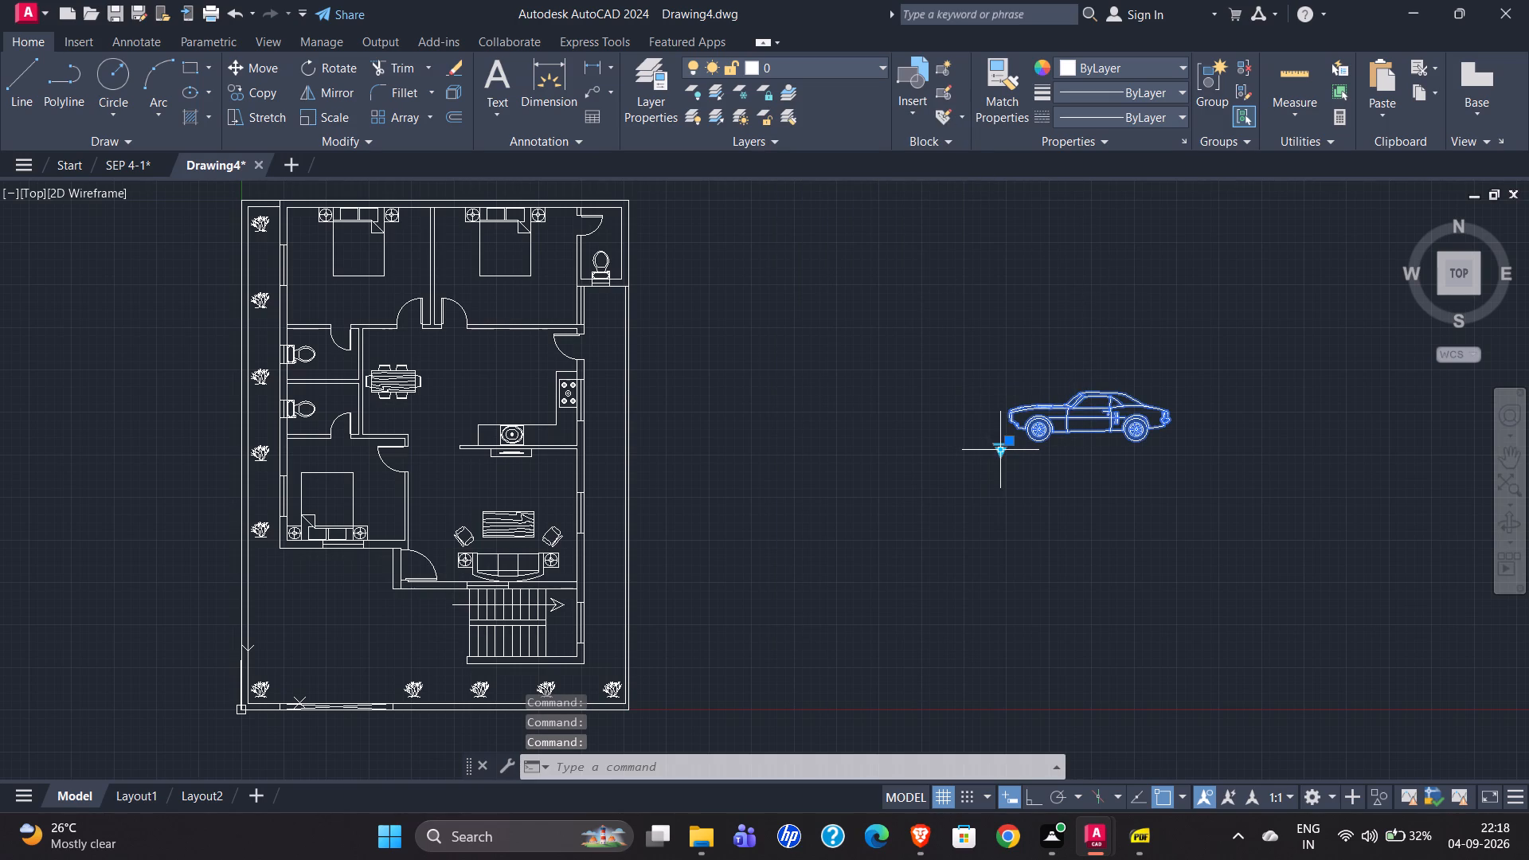
pyautogui.click(999, 448)
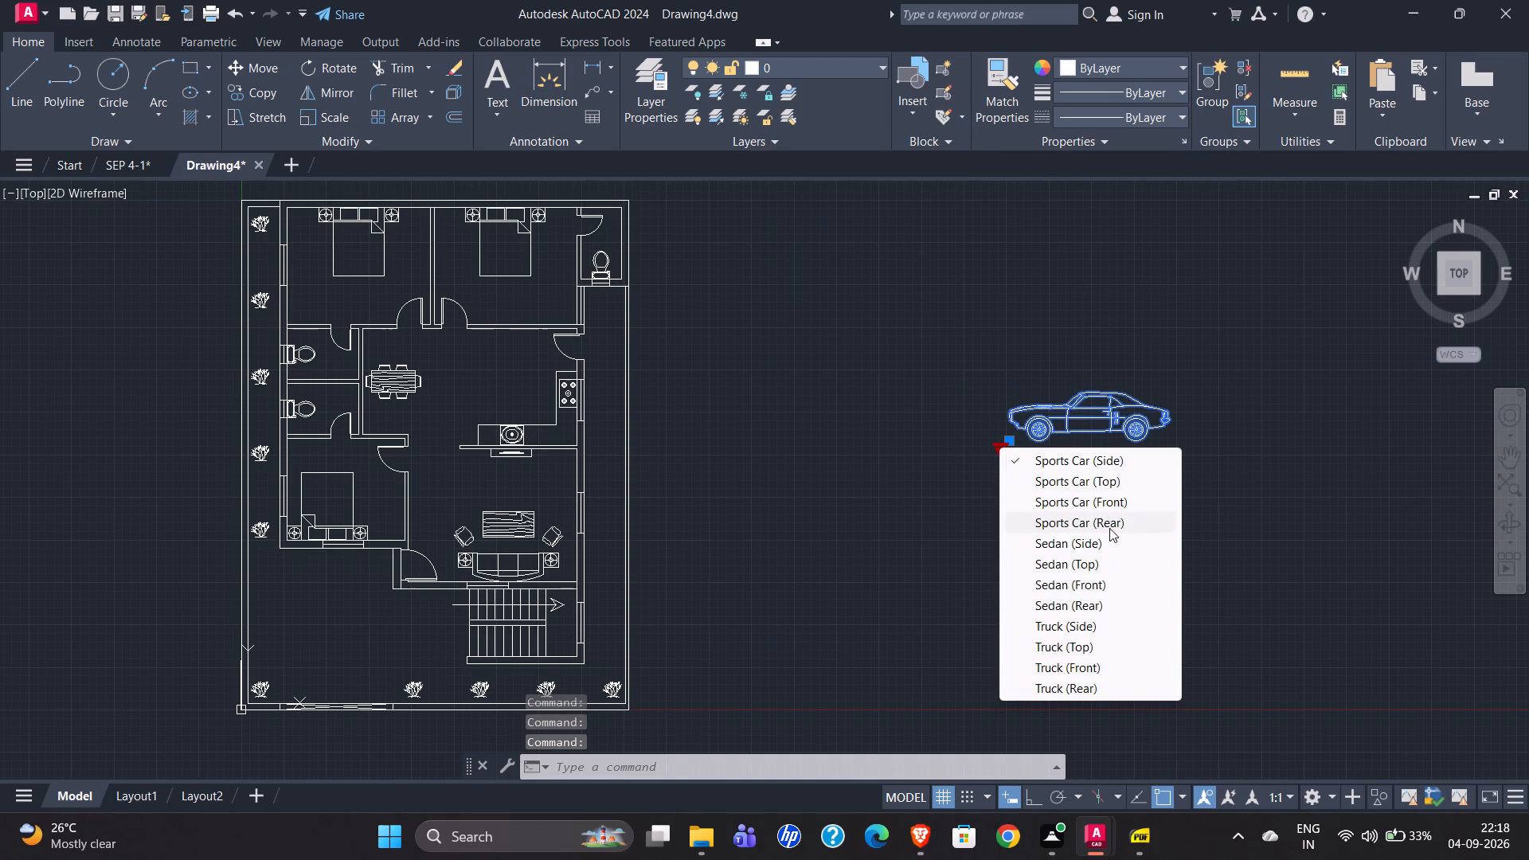
pyautogui.click(1102, 487)
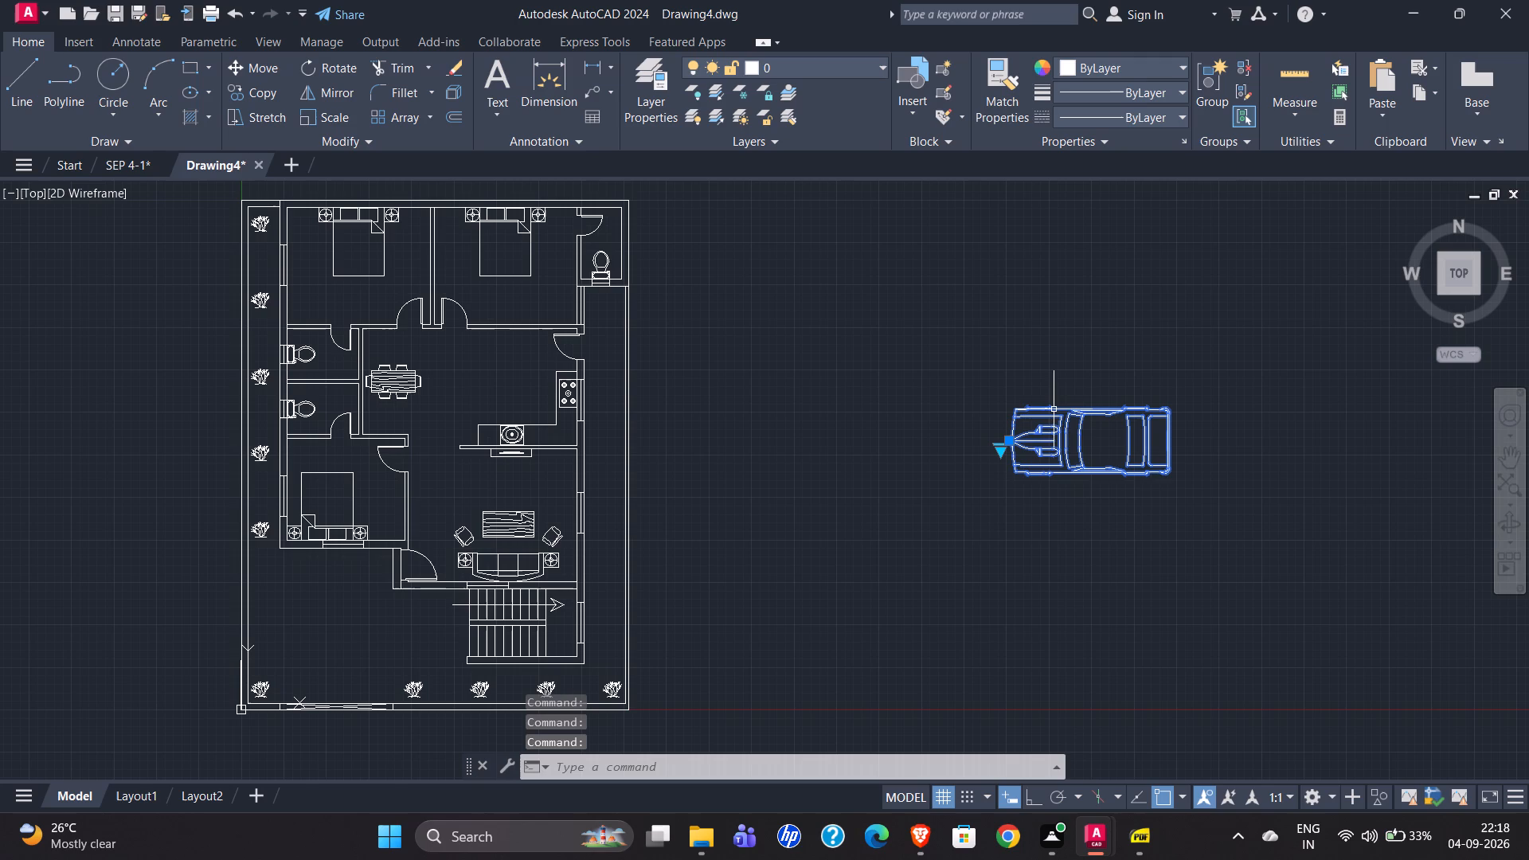
# Rotate the car 270° about its front point with Ortho on, so that its nose points north.
pyautogui.write('RO')
pyautogui.press('Return')
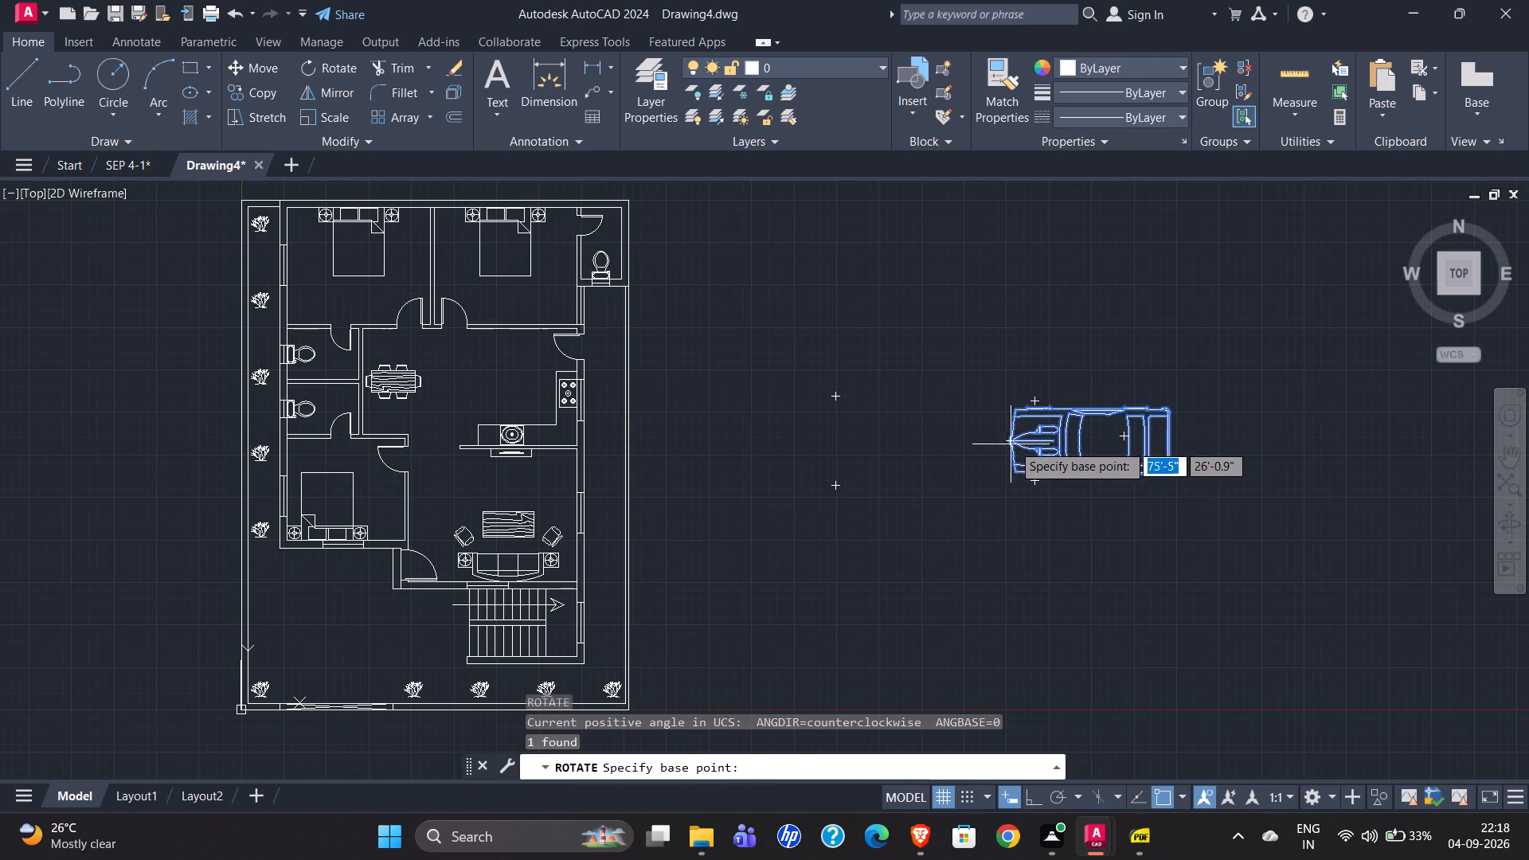
pyautogui.click(1015, 442)
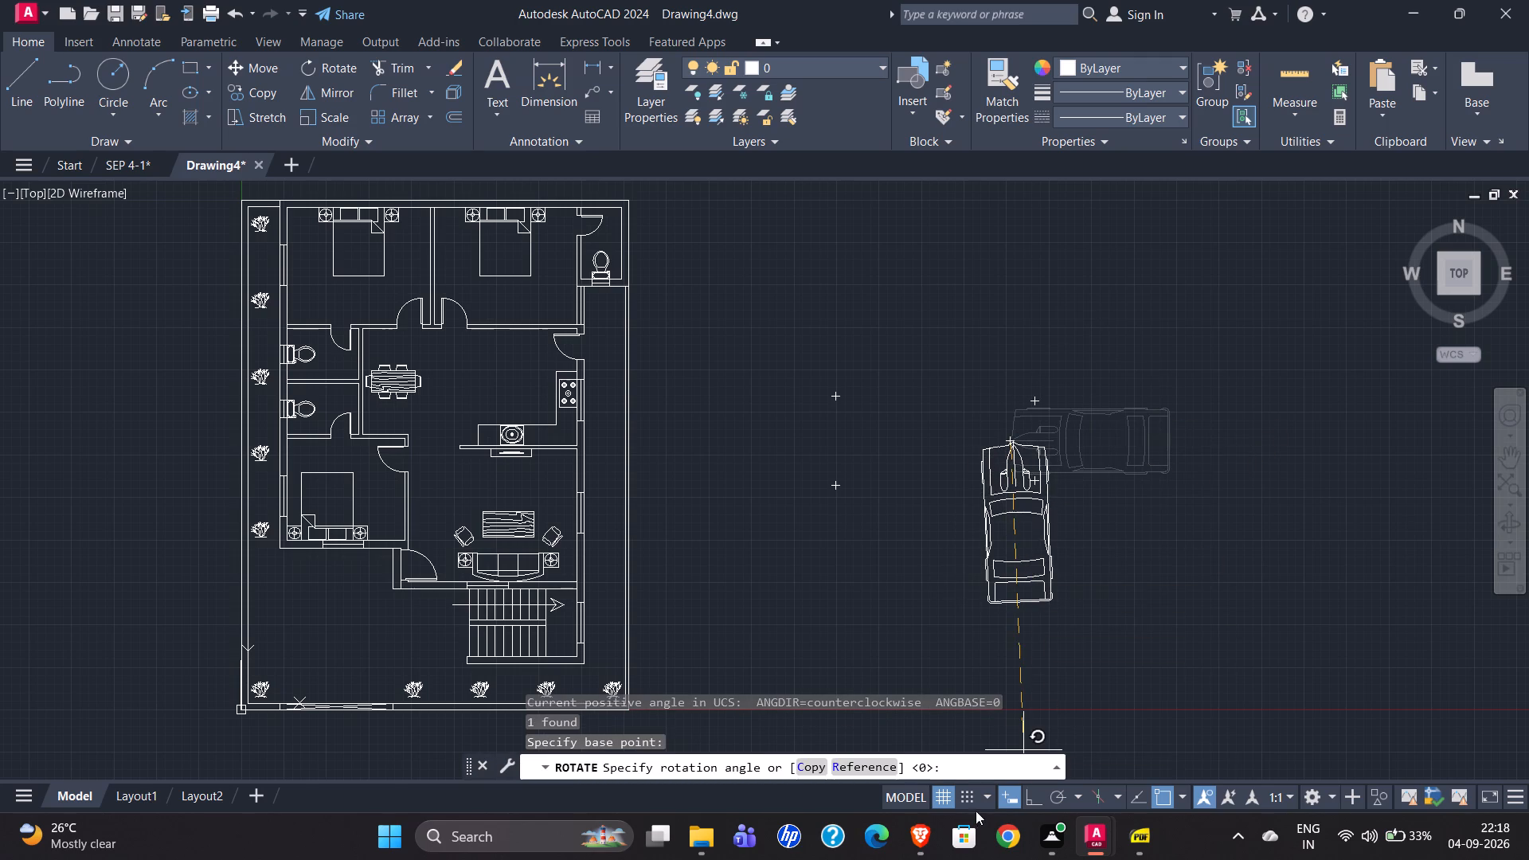
pyautogui.click(1034, 803)
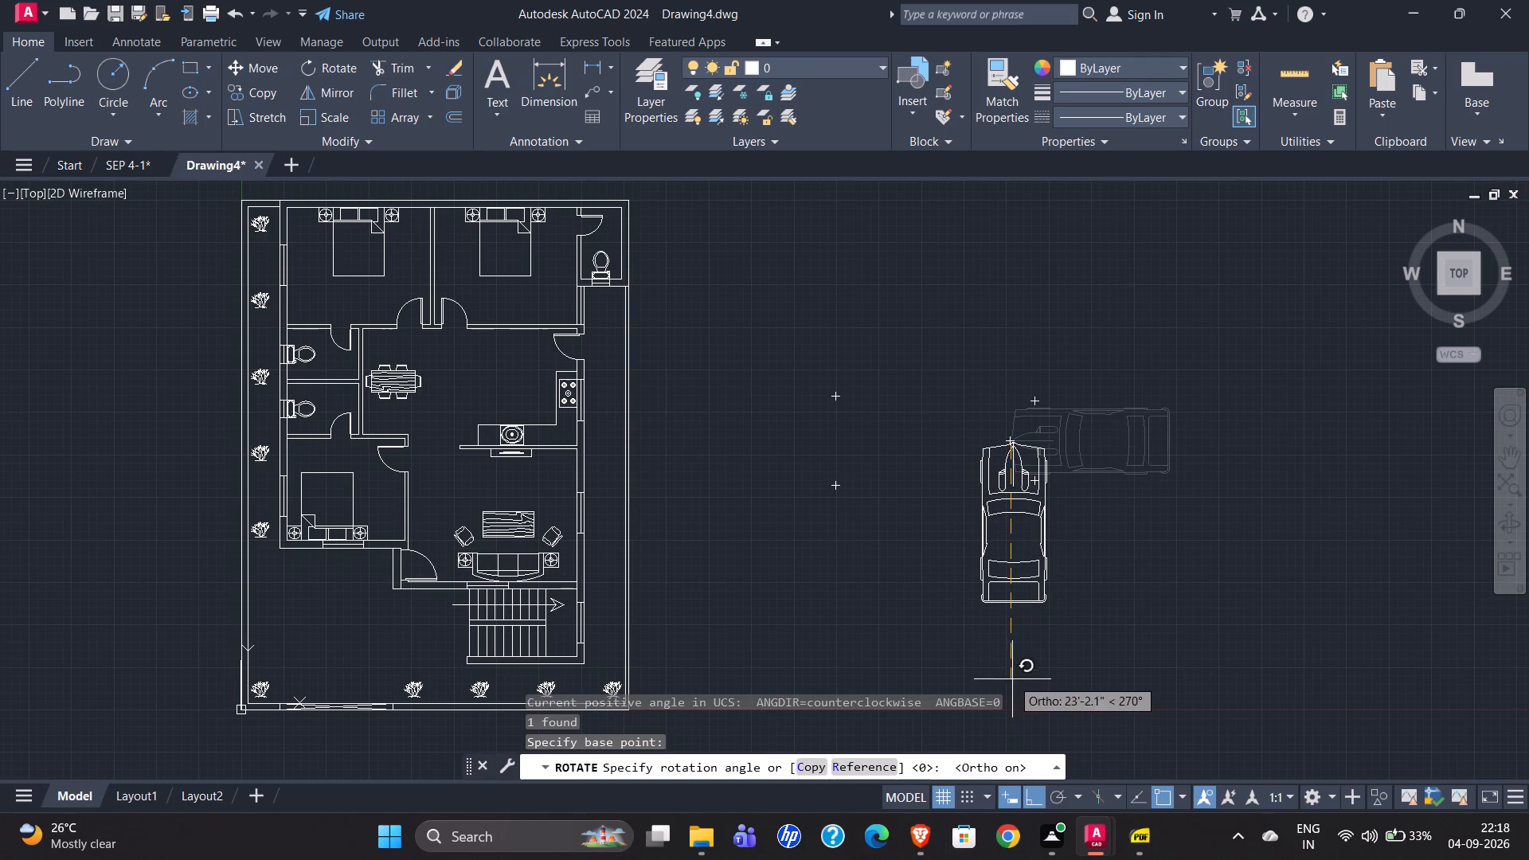
pyautogui.click(1011, 681)
# Scale the car down about its front point, picking the new size freehand with Ortho on.
pyautogui.click(903, 406)
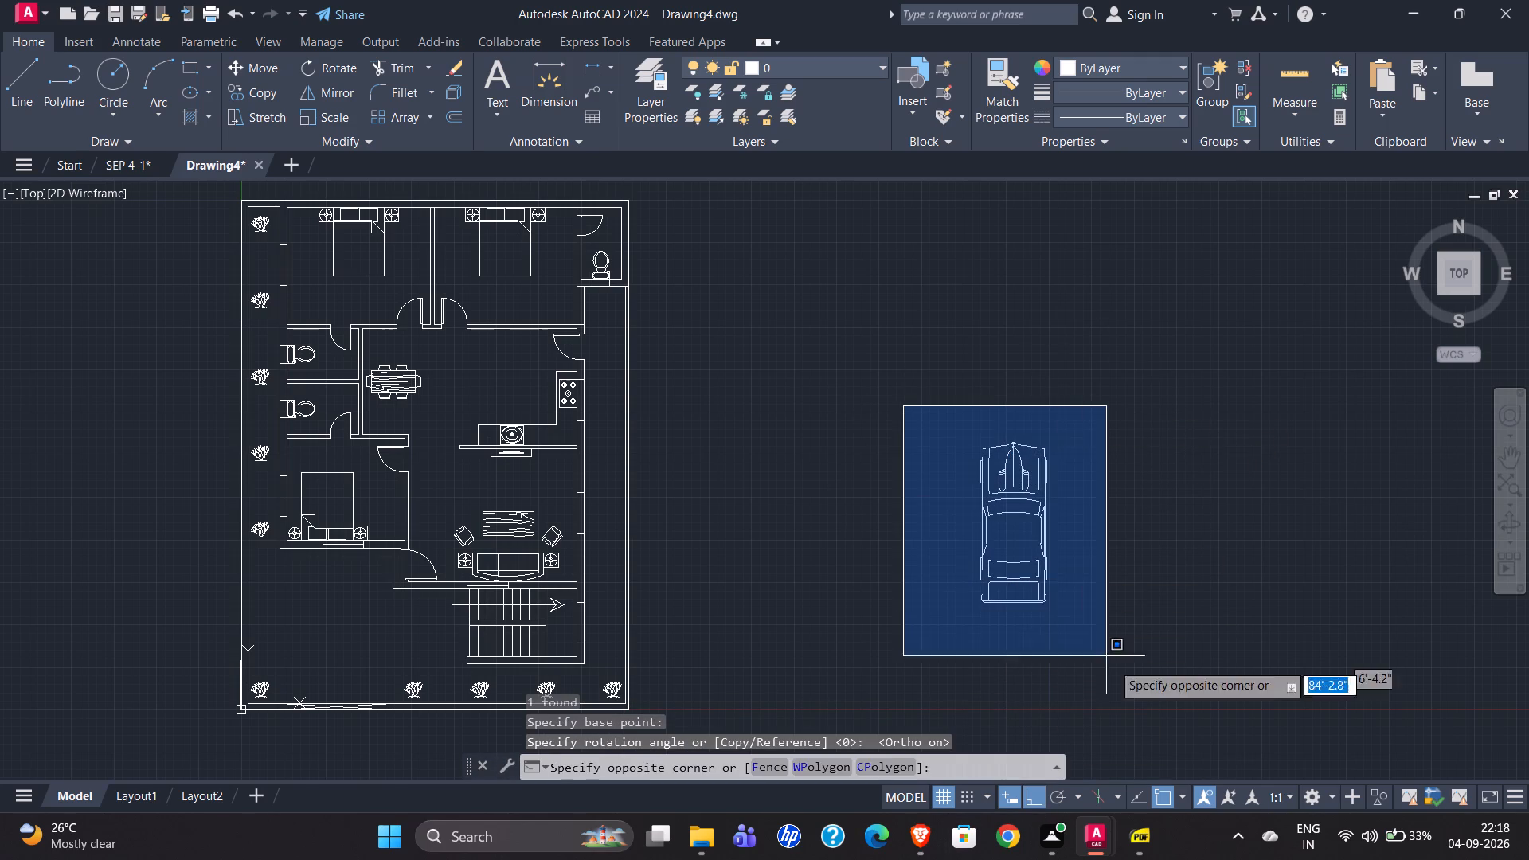
pyautogui.click(1118, 670)
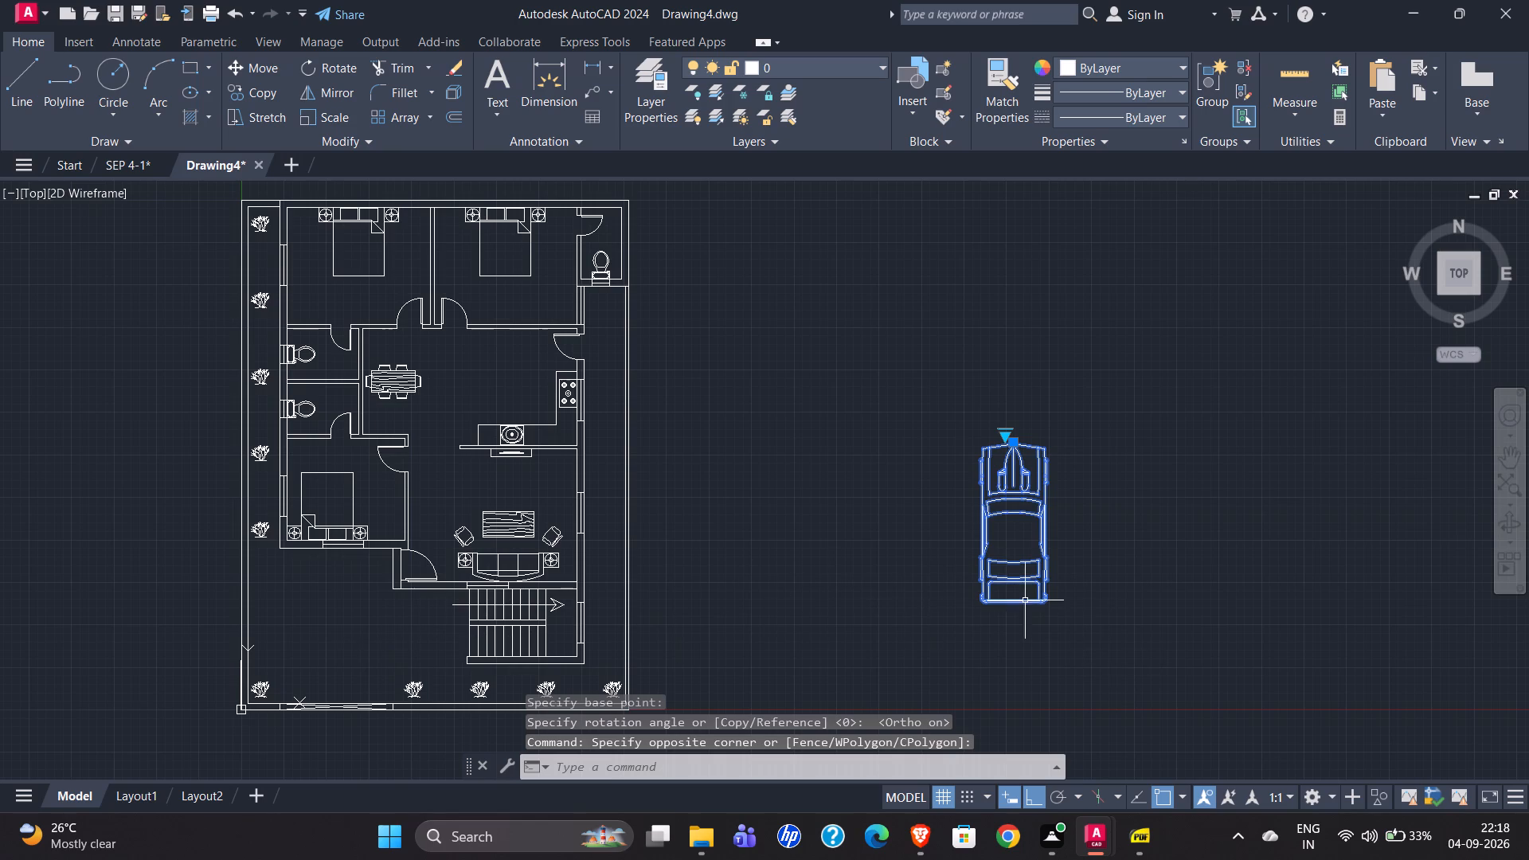
pyautogui.click(337, 123)
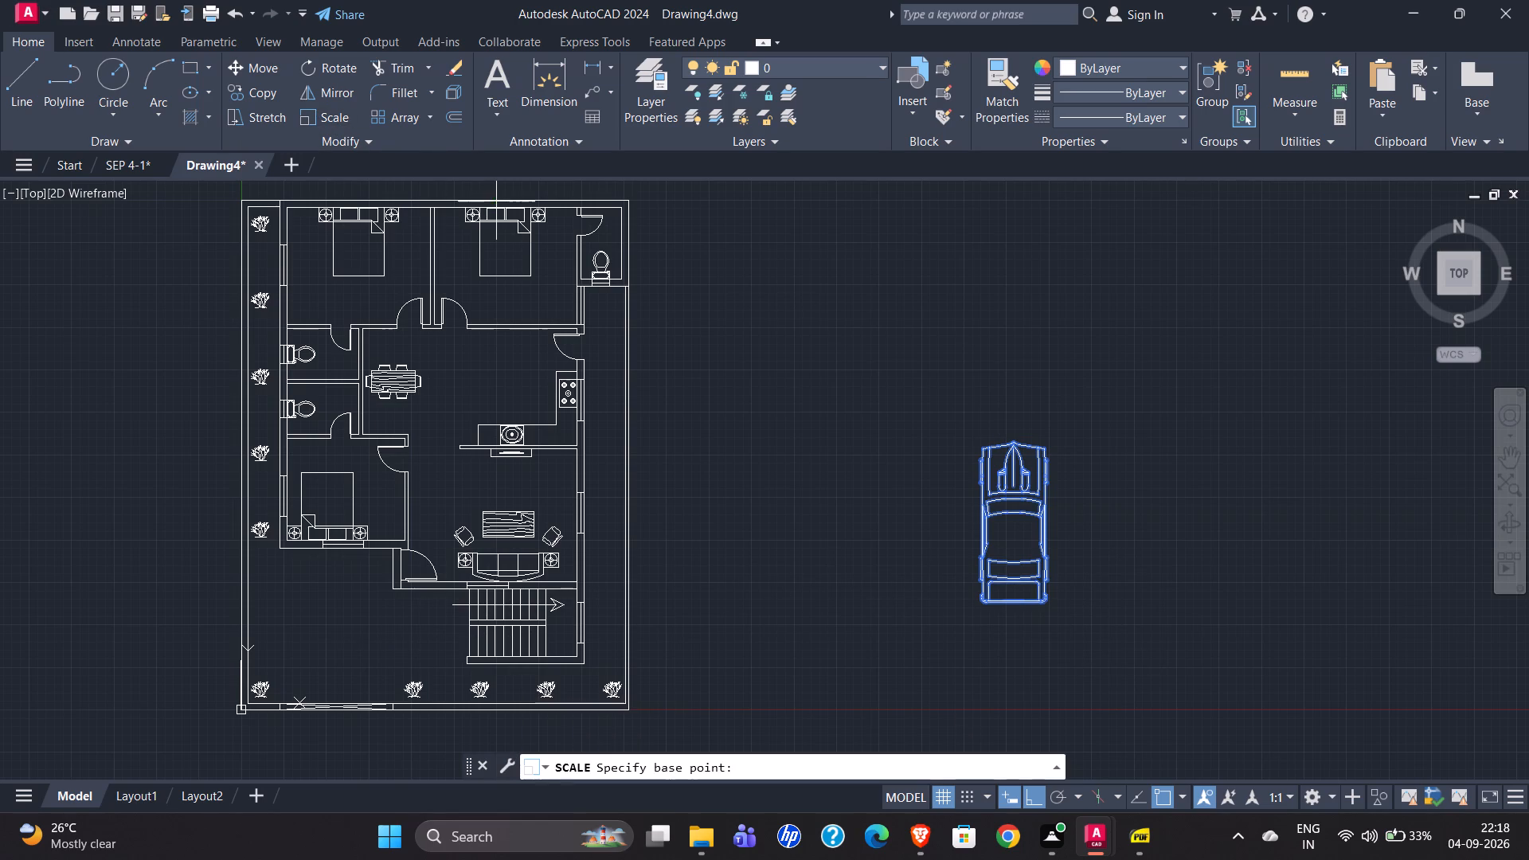
pyautogui.scroll(3, 1007, 449)
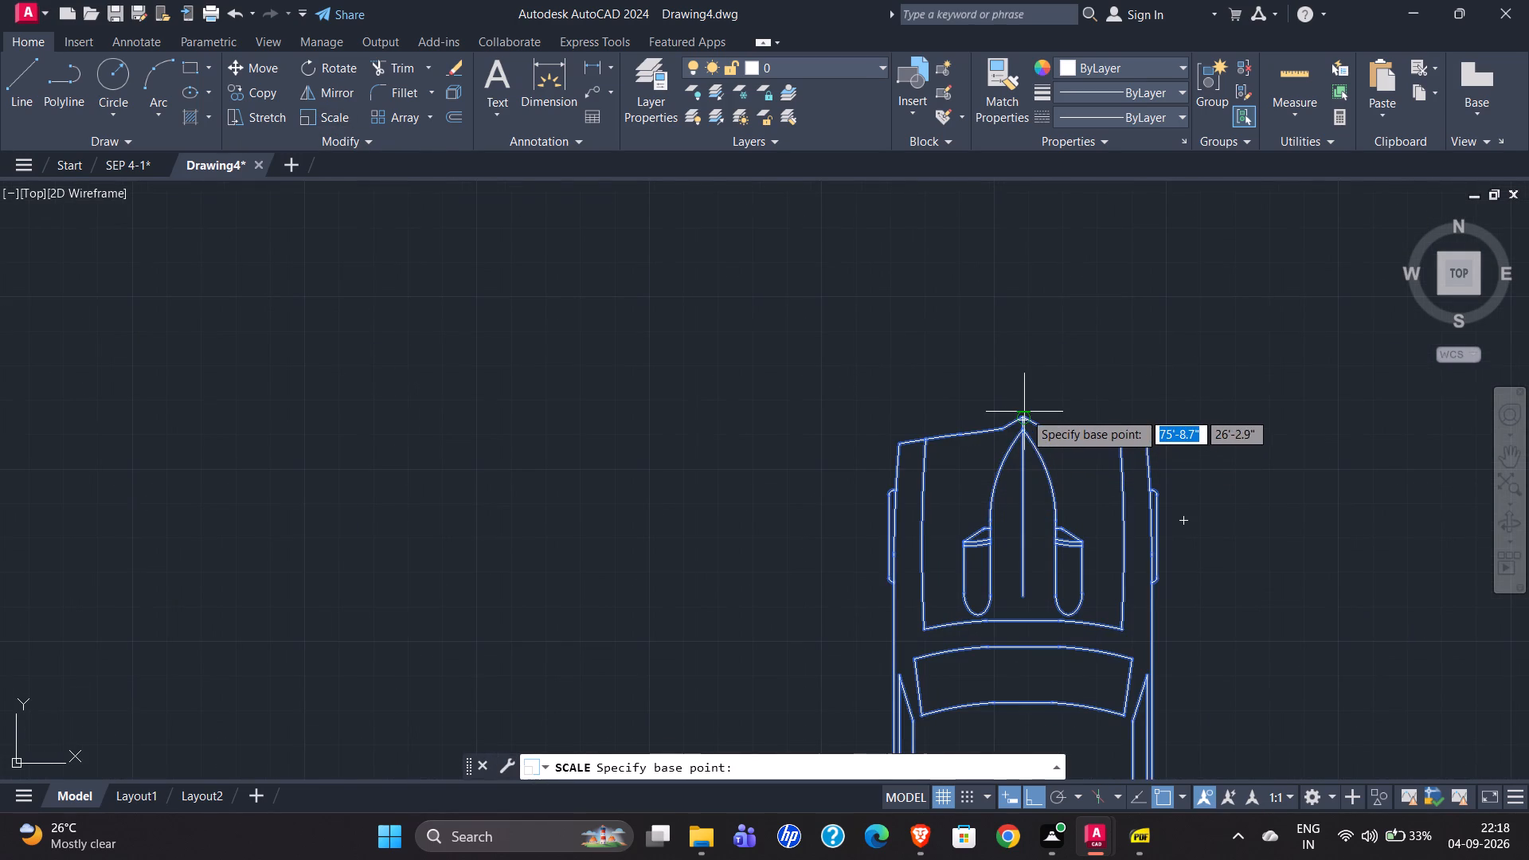
pyautogui.click(1024, 416)
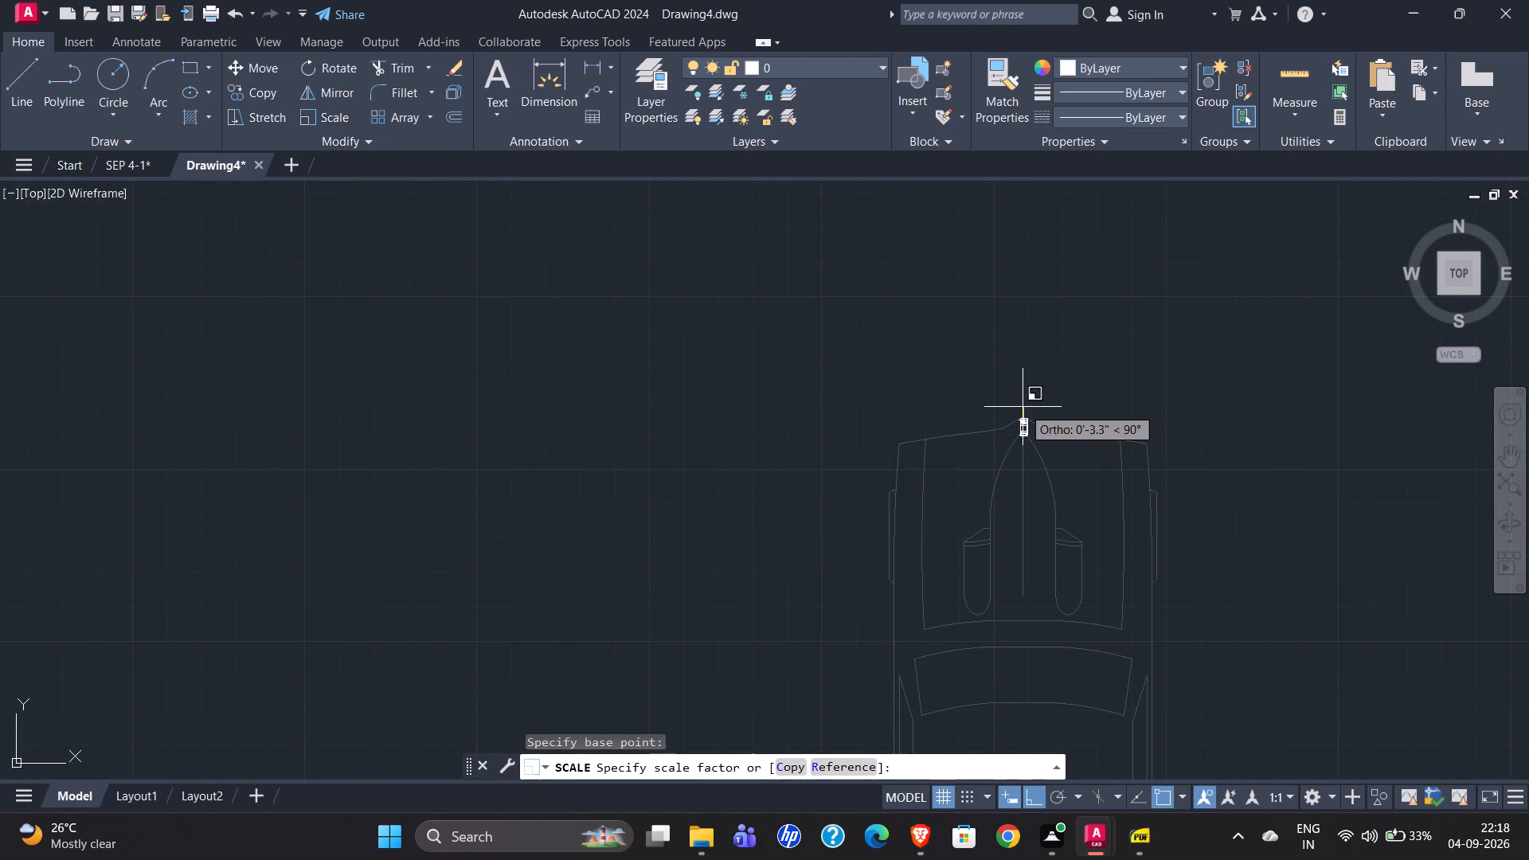
pyautogui.scroll(-2, 1020, 398)
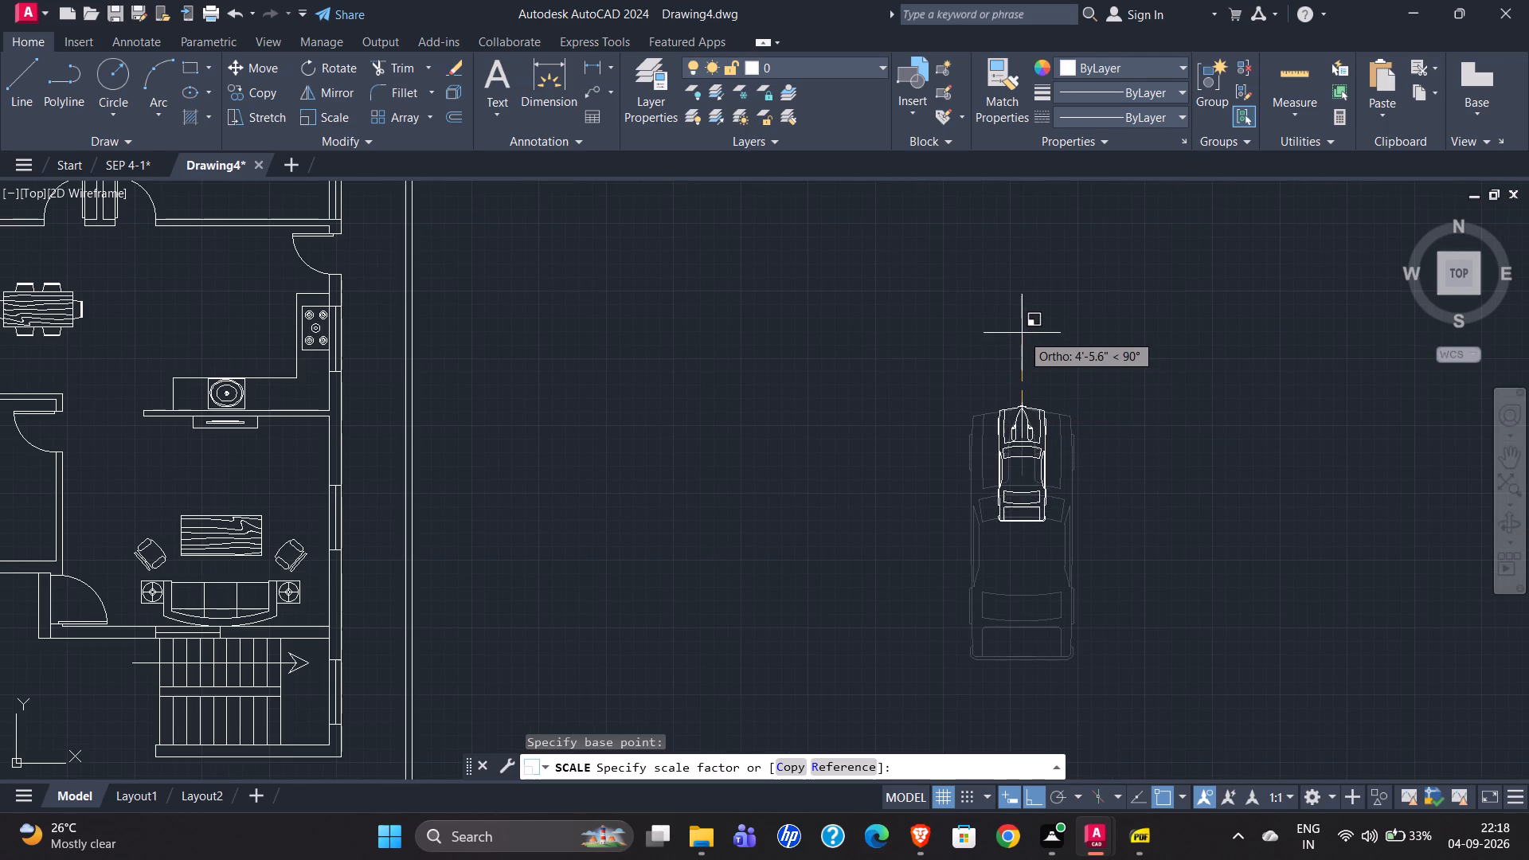
pyautogui.click(1022, 284)
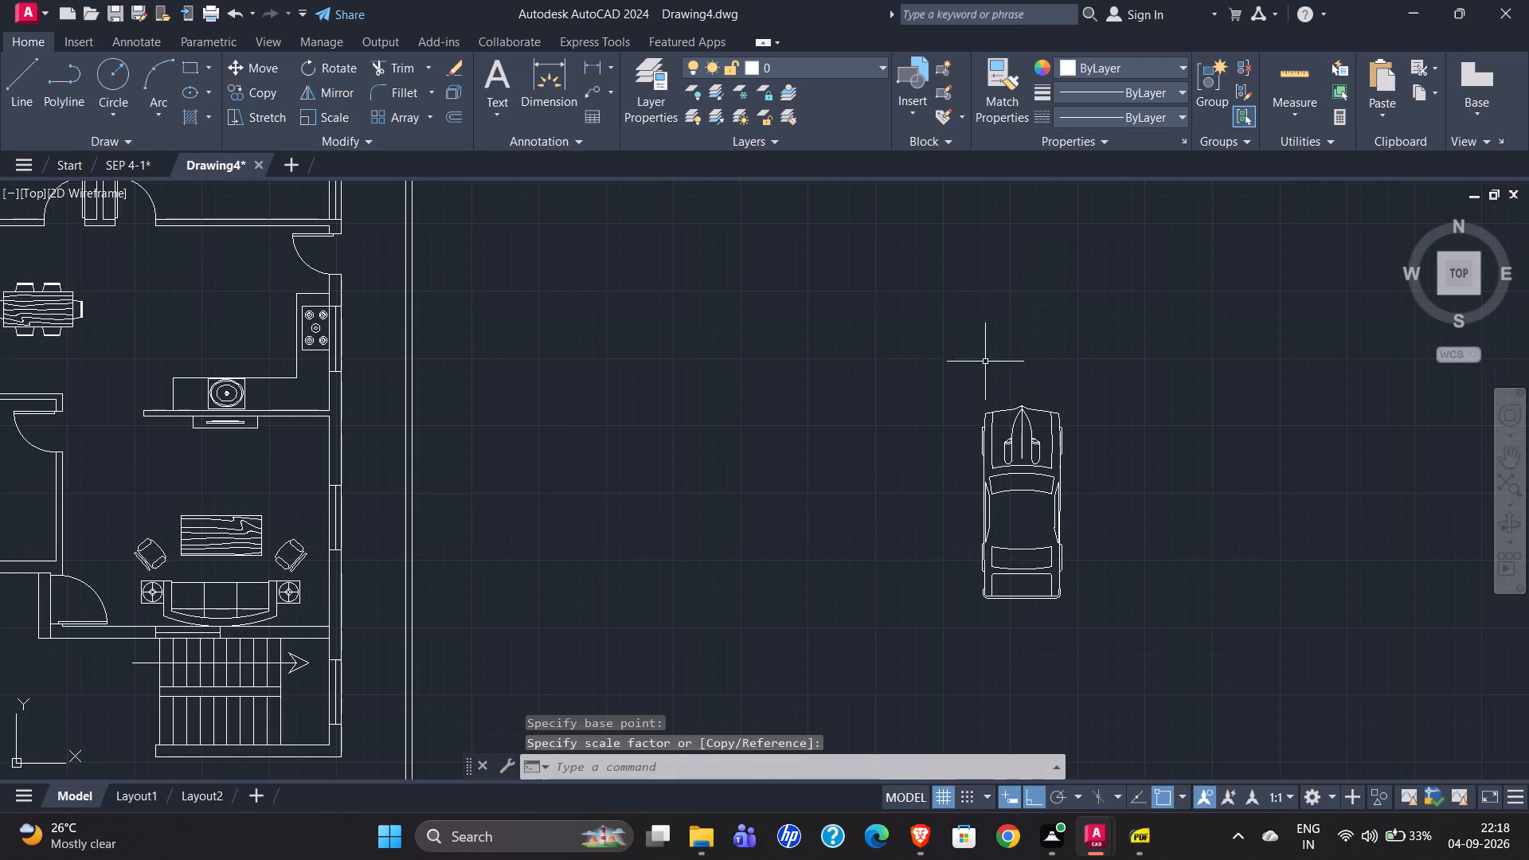
# Move the car by its front point into the parking area south of the guest room, between the bedroom wall and the gate, with Ortho off.
pyautogui.click(967, 364)
pyautogui.click(1104, 642)
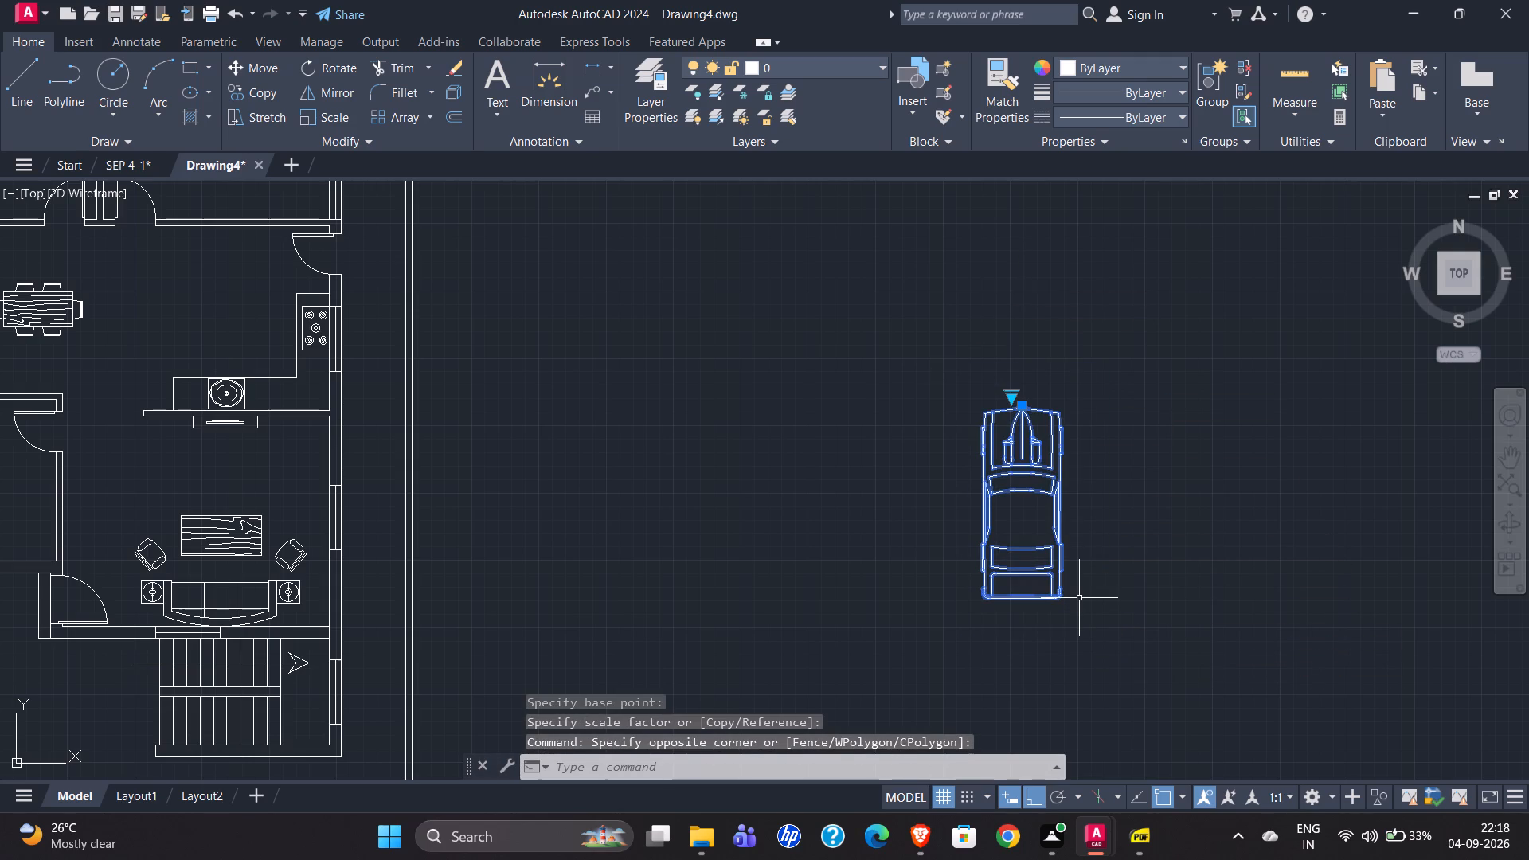
pyautogui.press('m')
pyautogui.press('Return')
pyautogui.click(1021, 403)
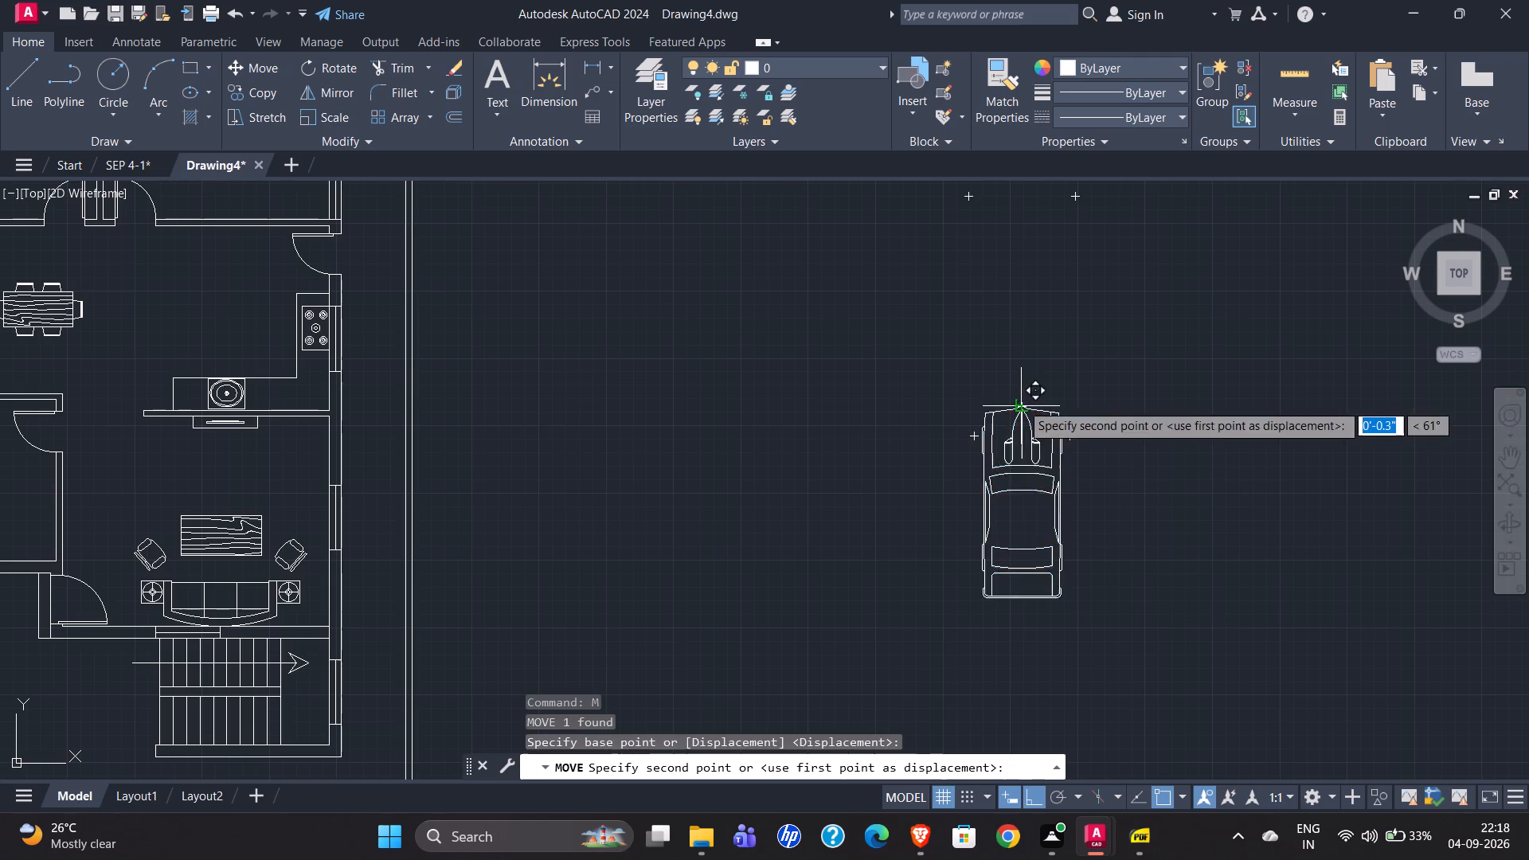
pyautogui.scroll(-2, 1100, 389)
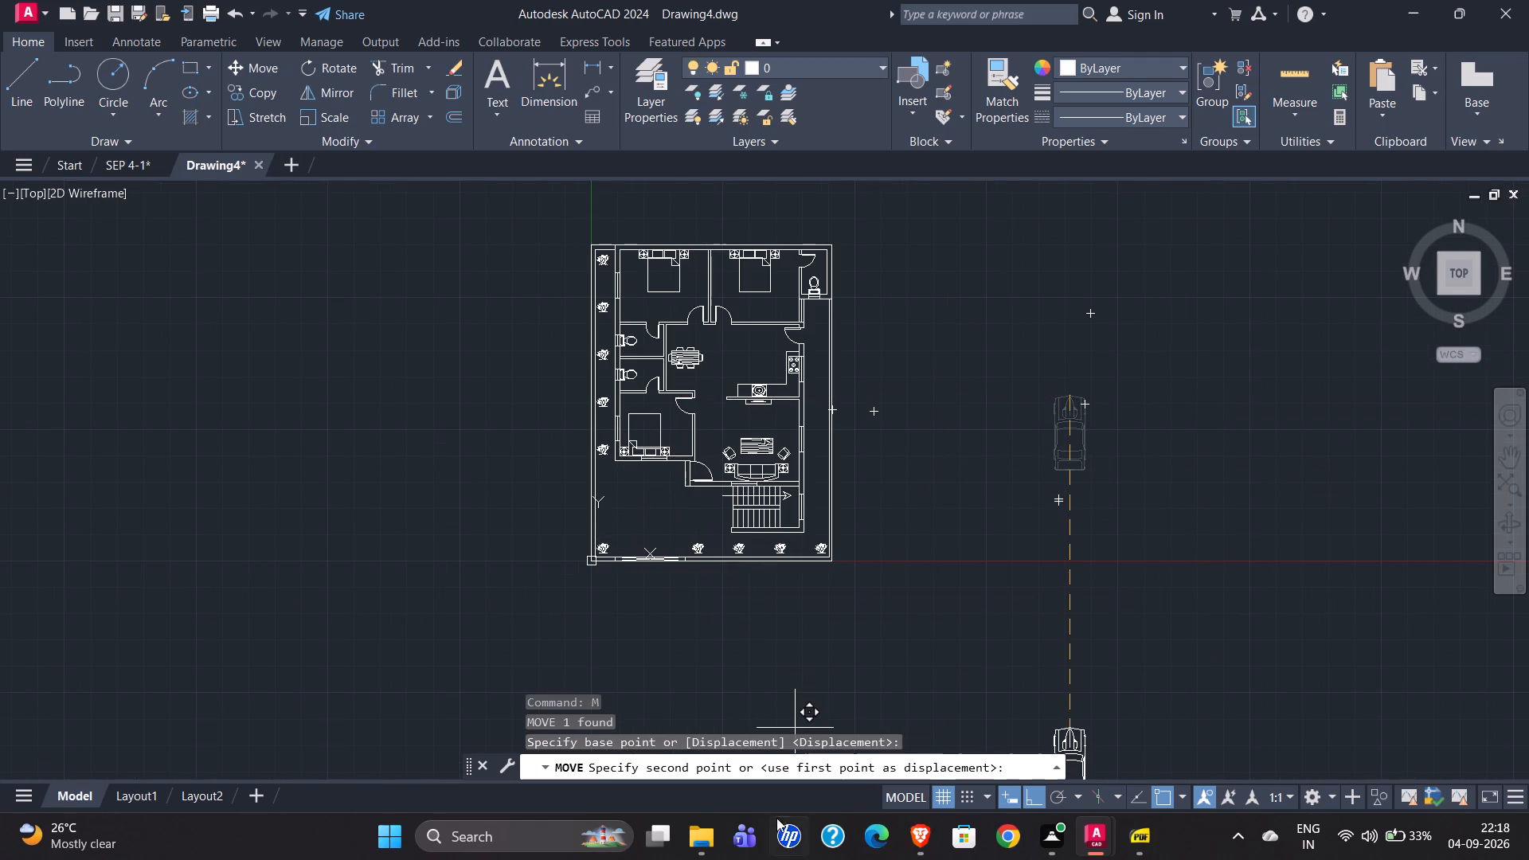
pyautogui.click(1037, 795)
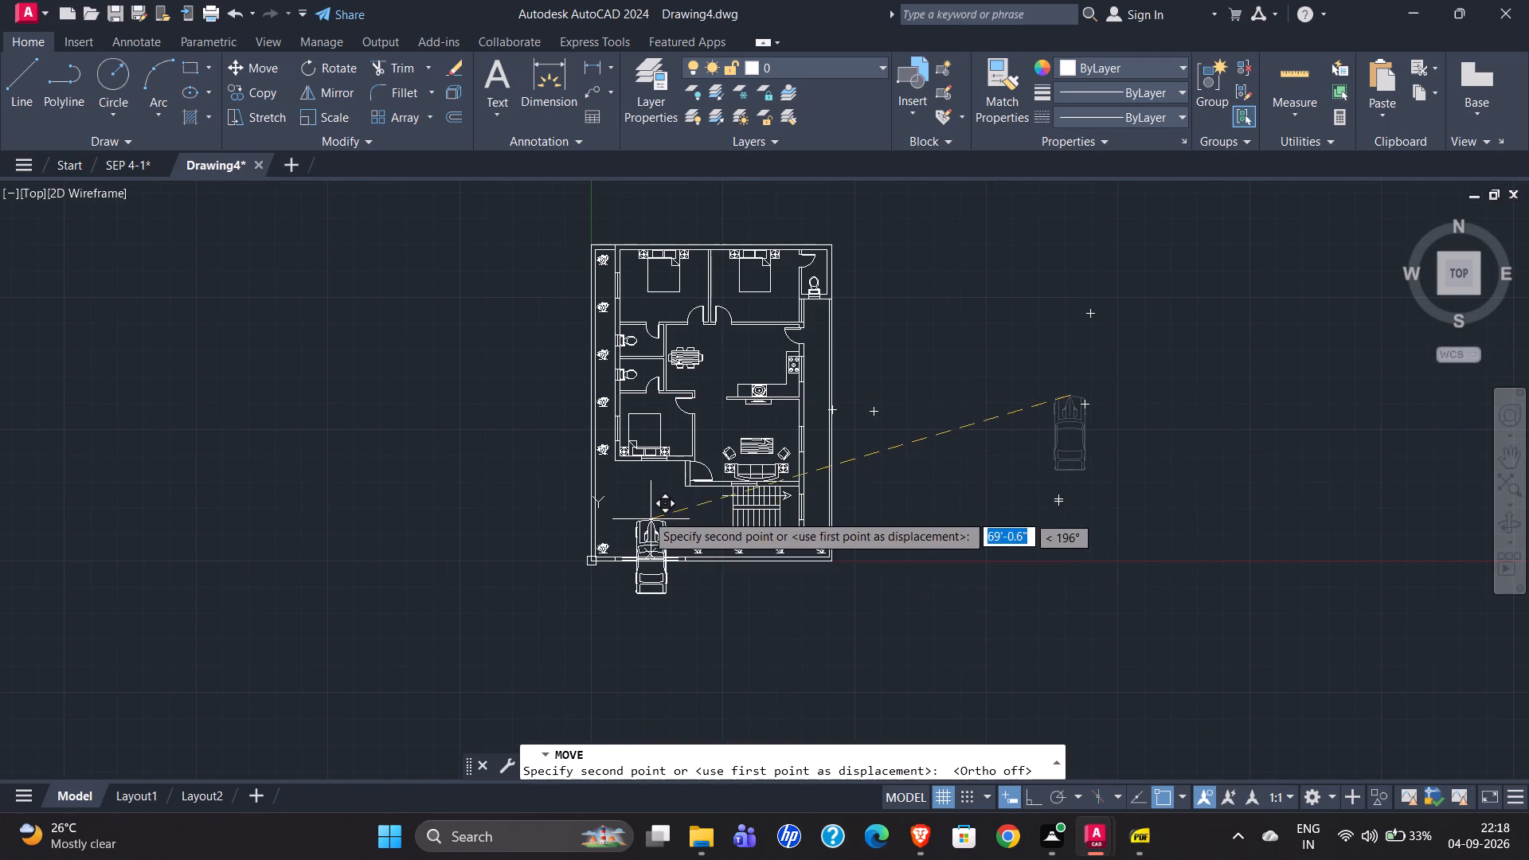
pyautogui.scroll(3, 642, 506)
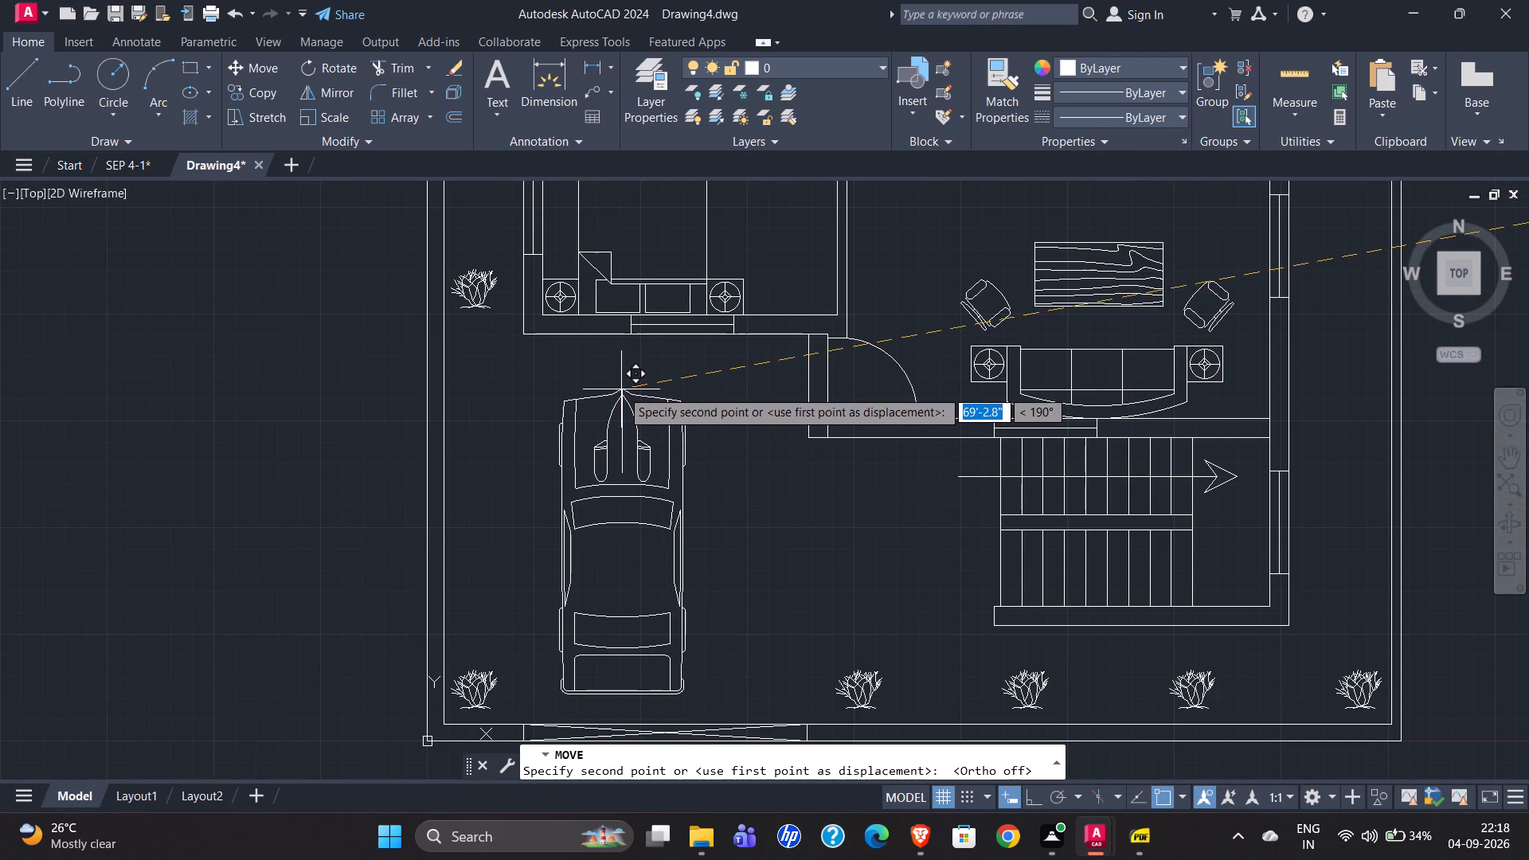
pyautogui.click(628, 385)
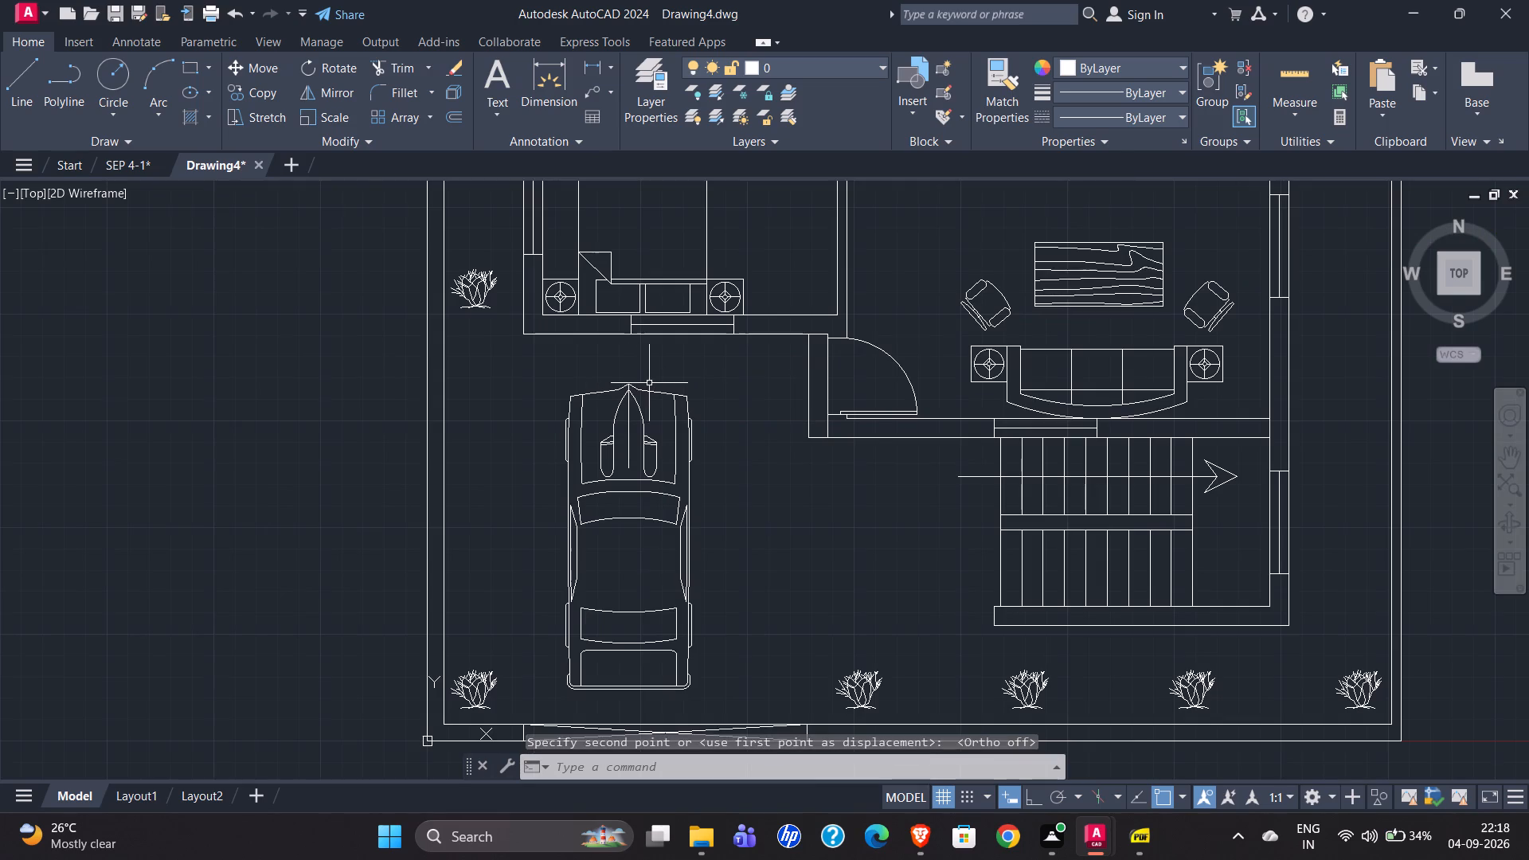
# Arrange the drawing and the reference plan PDF 04-09-2026 (2) side by side for comparison.
pyautogui.scroll(-3, 640, 389)
pyautogui.click(1461, 22)
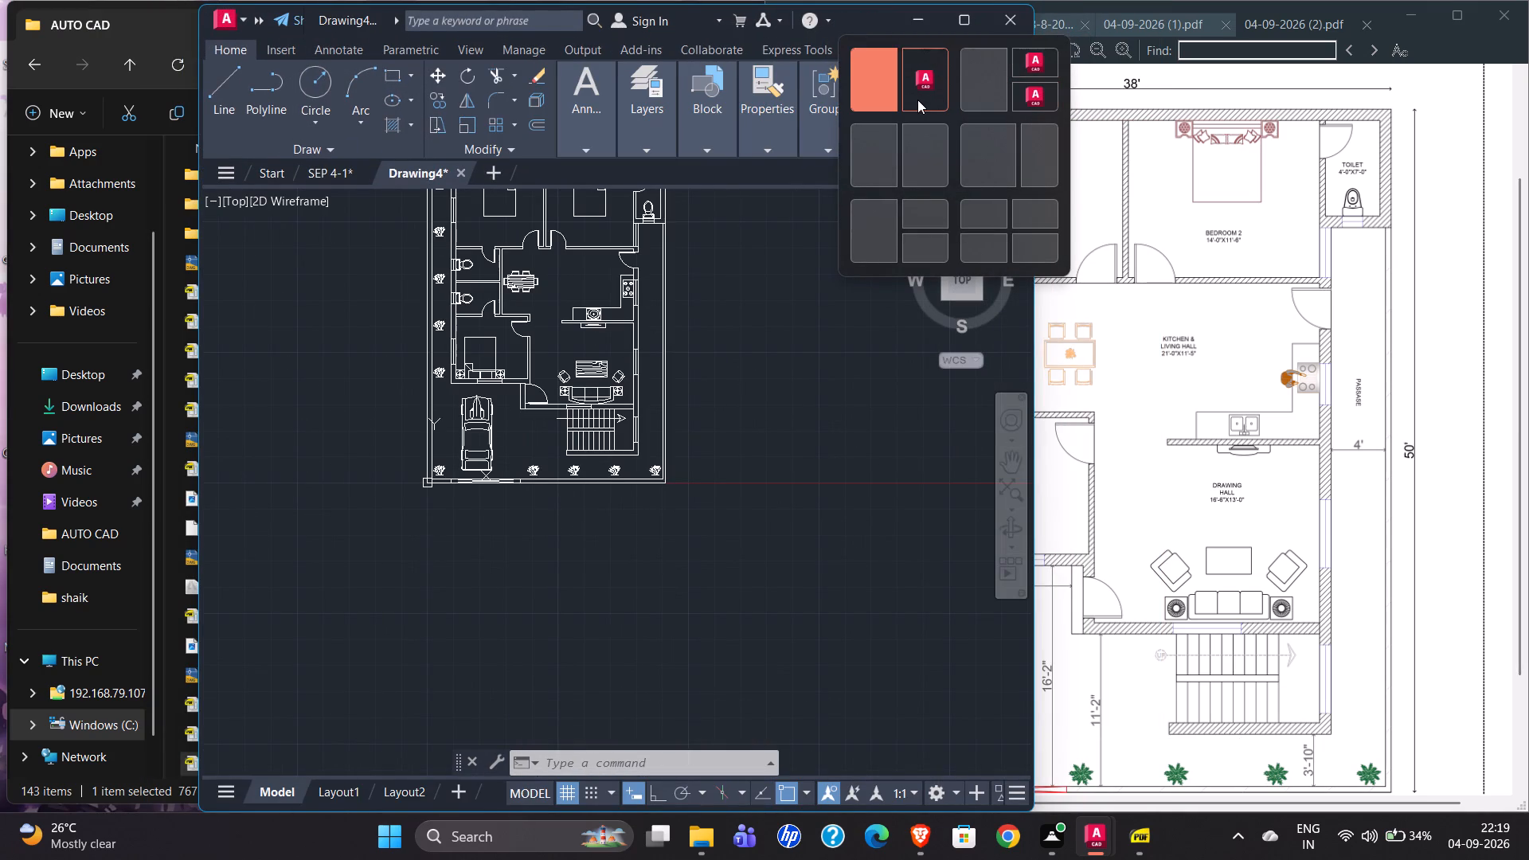
pyautogui.click(1459, 20)
pyautogui.click(1451, 15)
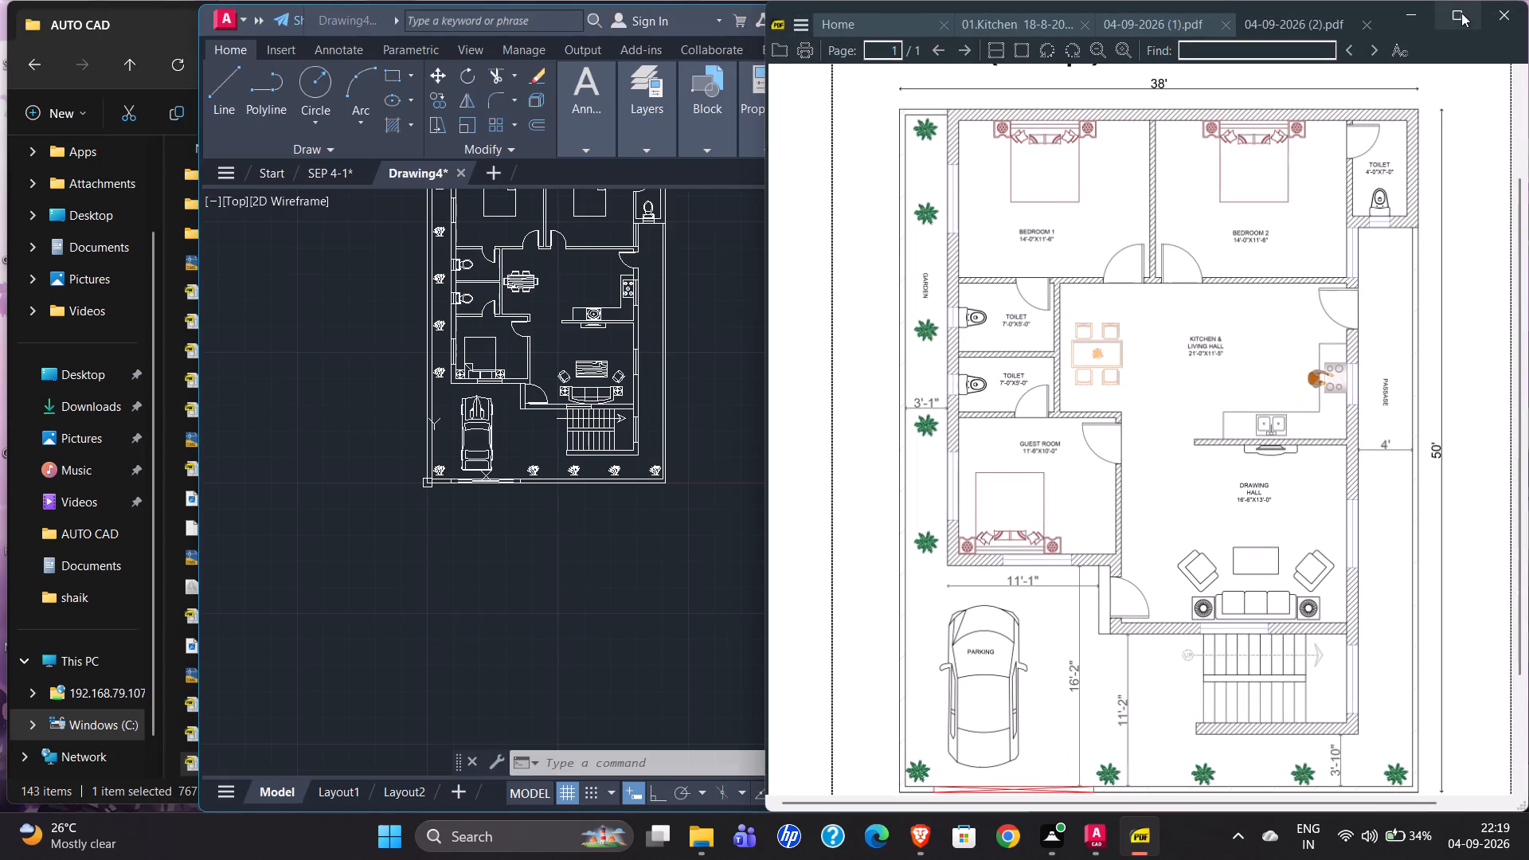
pyautogui.click(1371, 76)
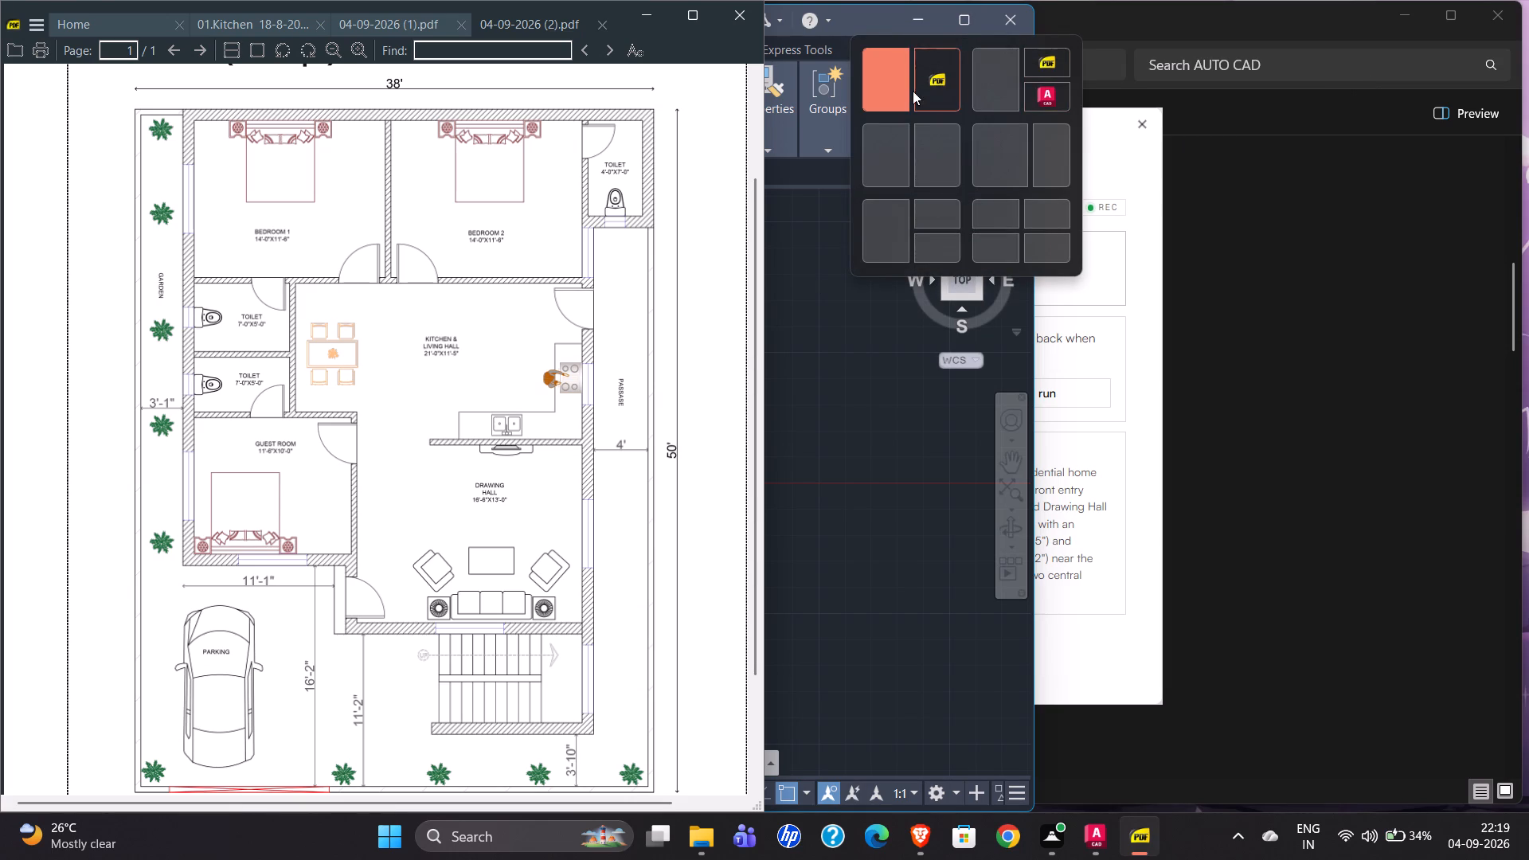
pyautogui.click(913, 91)
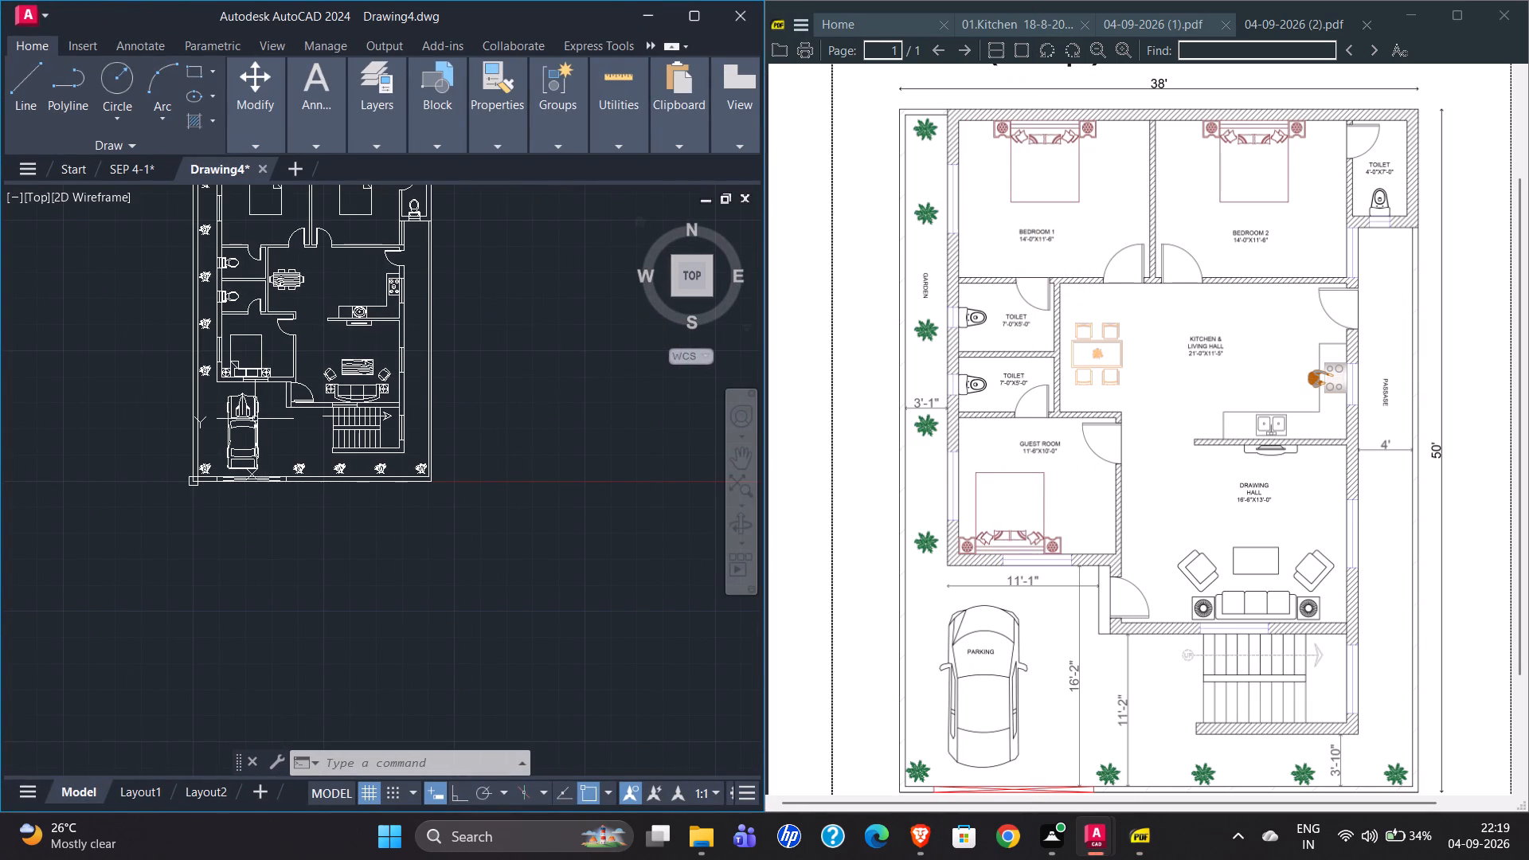
# Scale the parked car down about its front point by a factor of about 0.9 to suit the reference plan.
pyautogui.scroll(3, 248, 423)
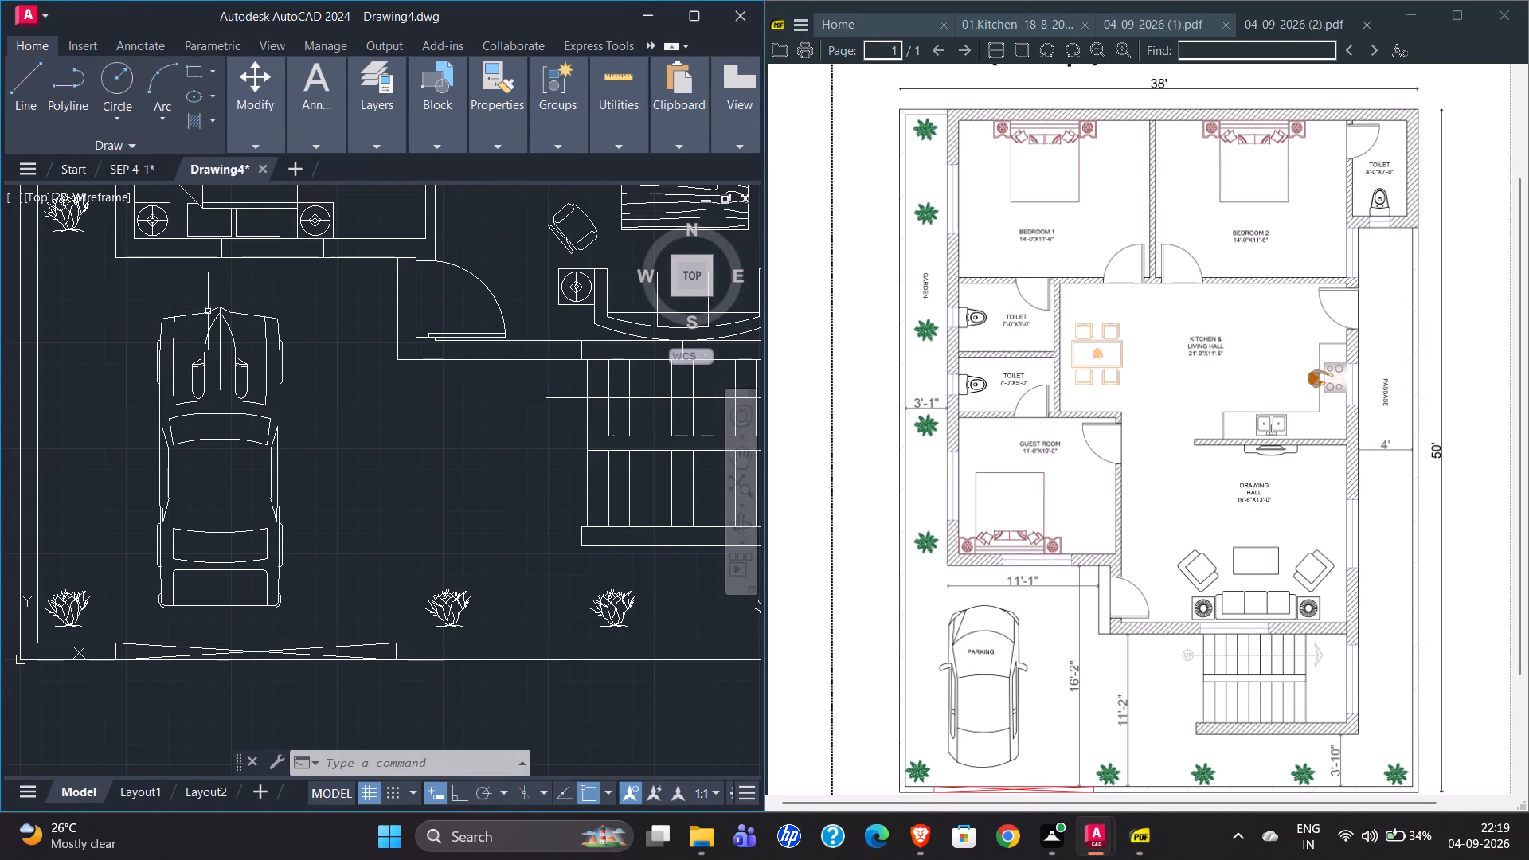
pyautogui.click(211, 311)
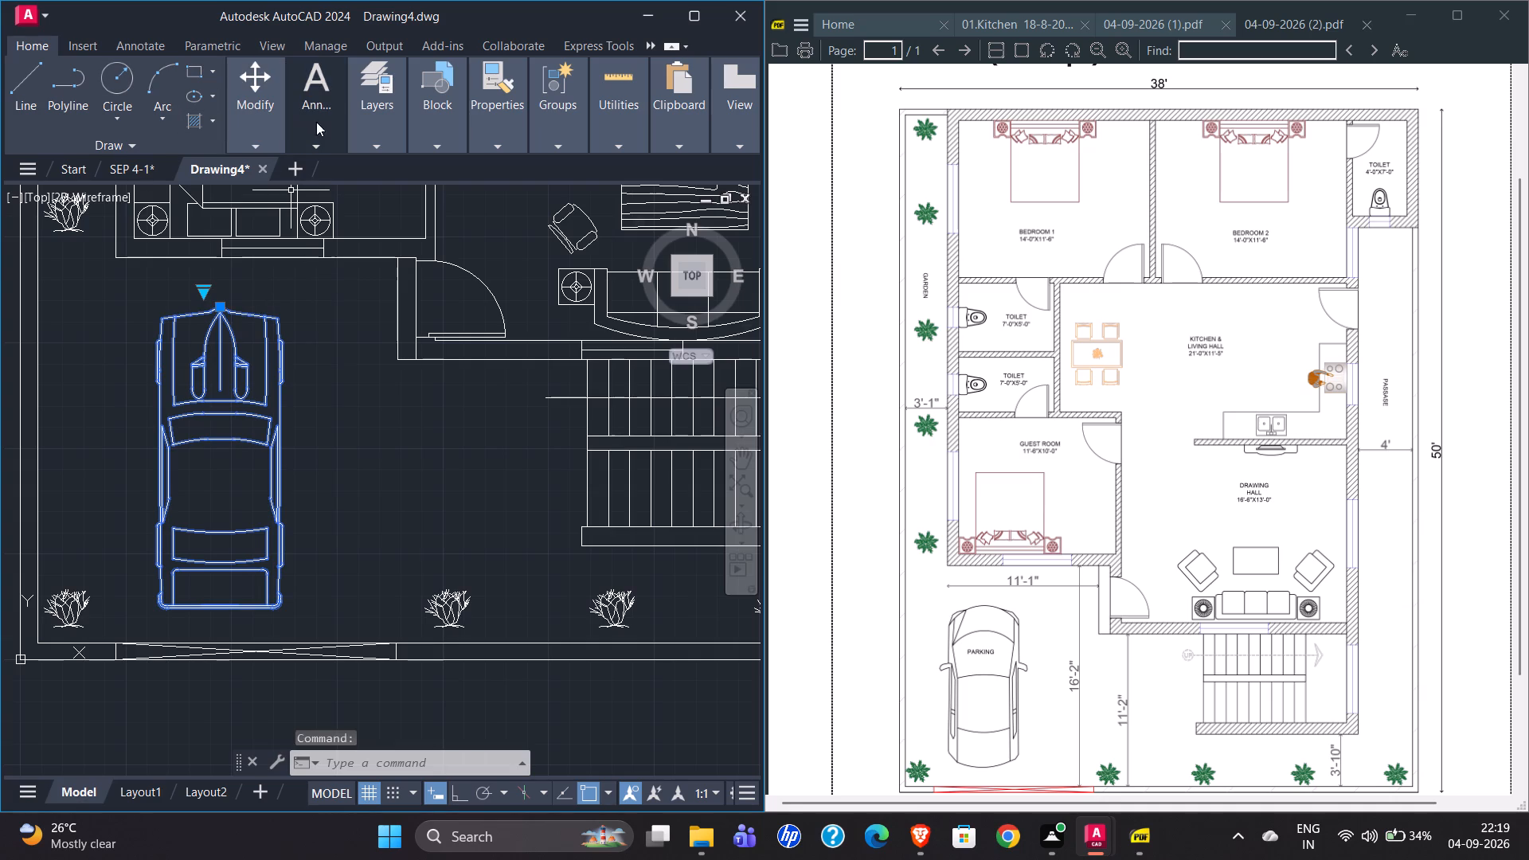
pyautogui.click(267, 139)
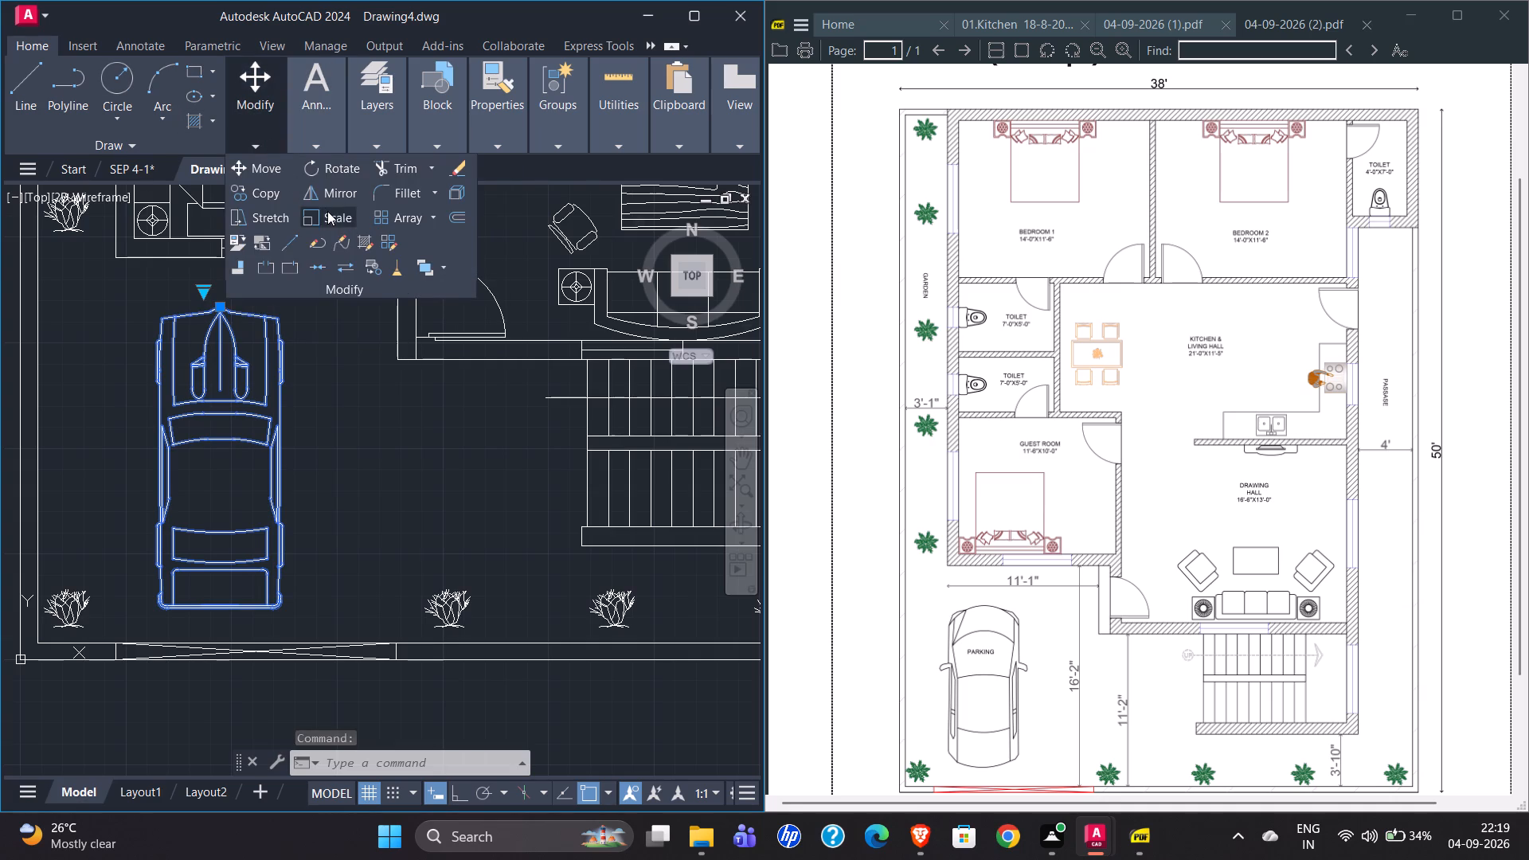
pyautogui.click(335, 215)
pyautogui.click(325, 222)
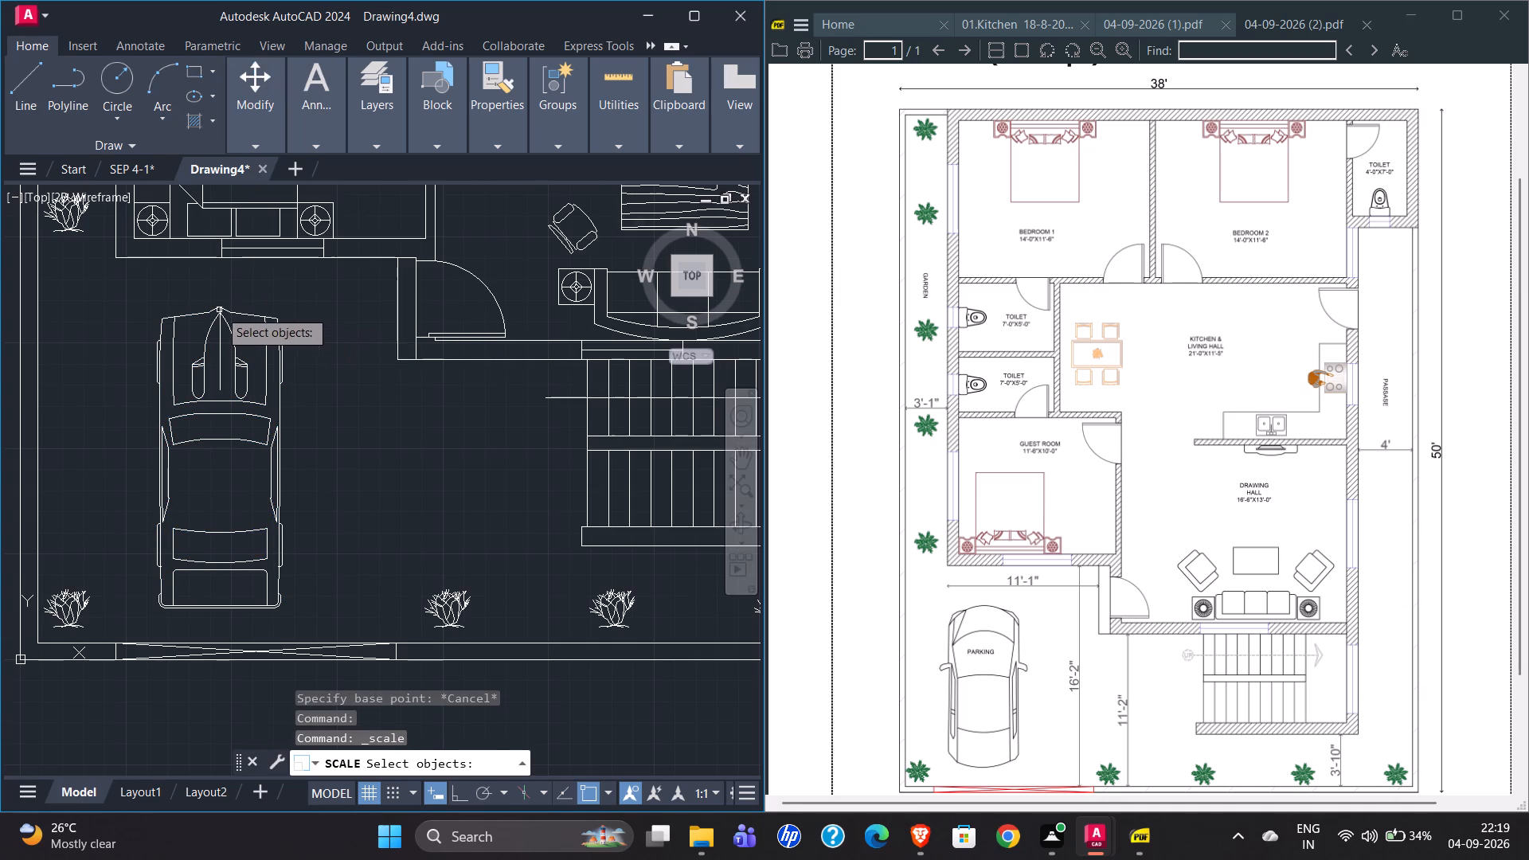
pyautogui.click(180, 319)
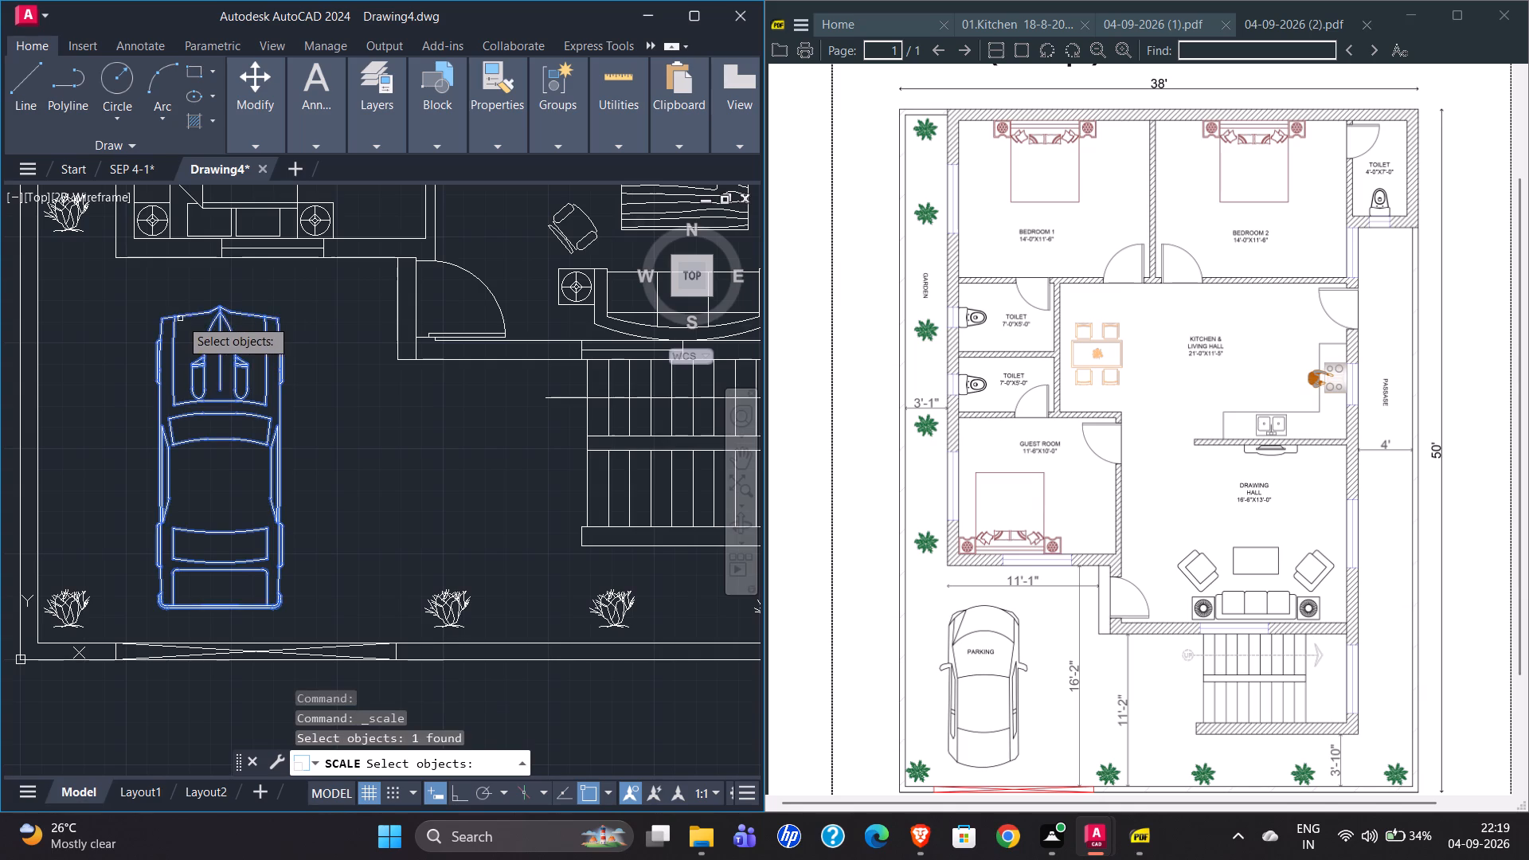
pyautogui.press('Return')
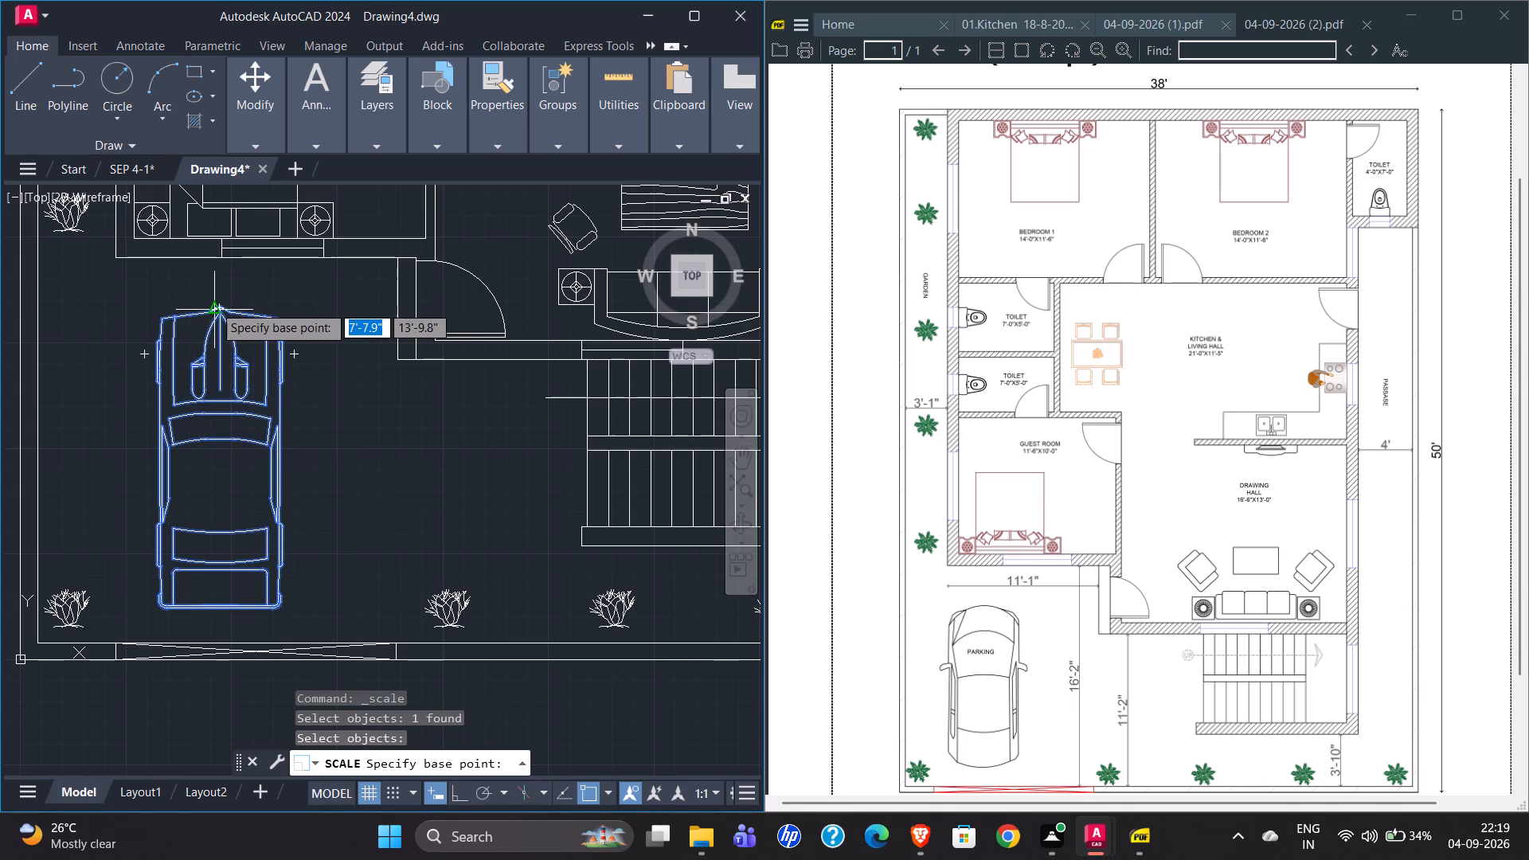
pyautogui.click(221, 305)
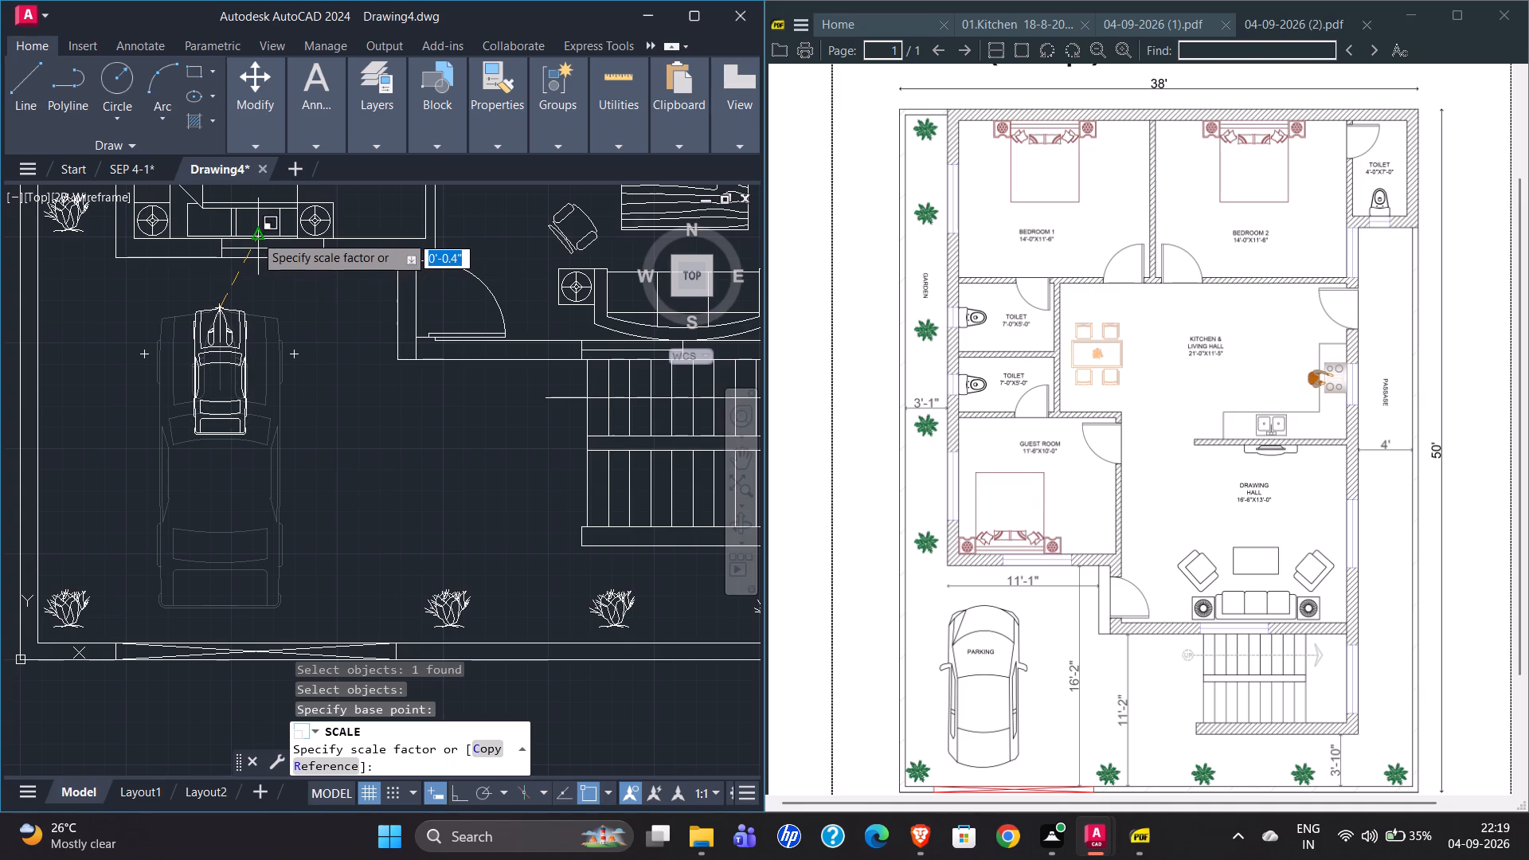
pyautogui.click(354, 216)
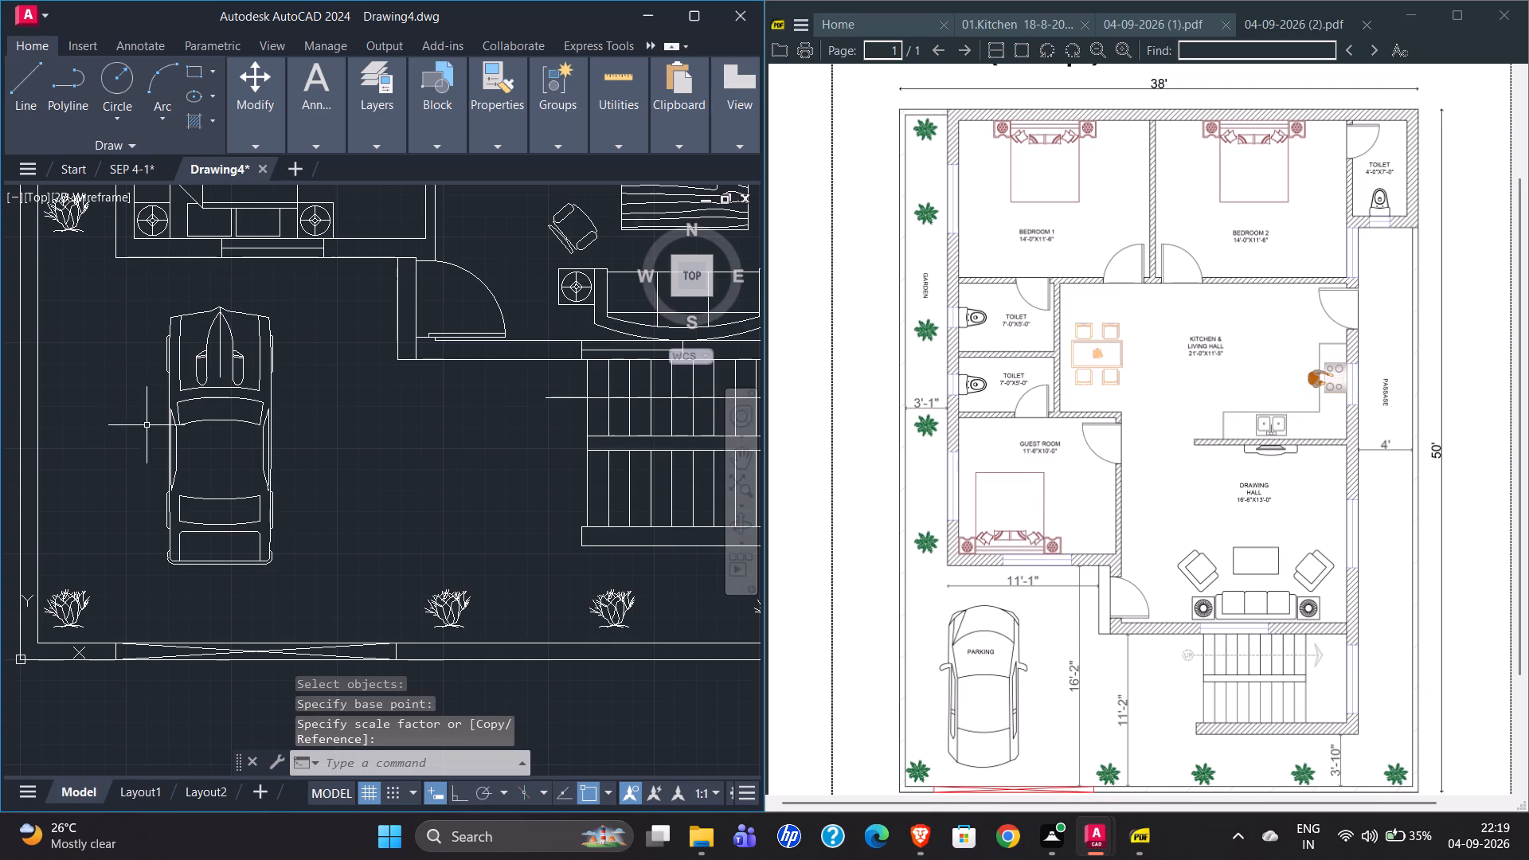
# Move the car about 2' west and slightly south in the parking area, in line with the gate's west end, with Ortho on.
pyautogui.click(121, 315)
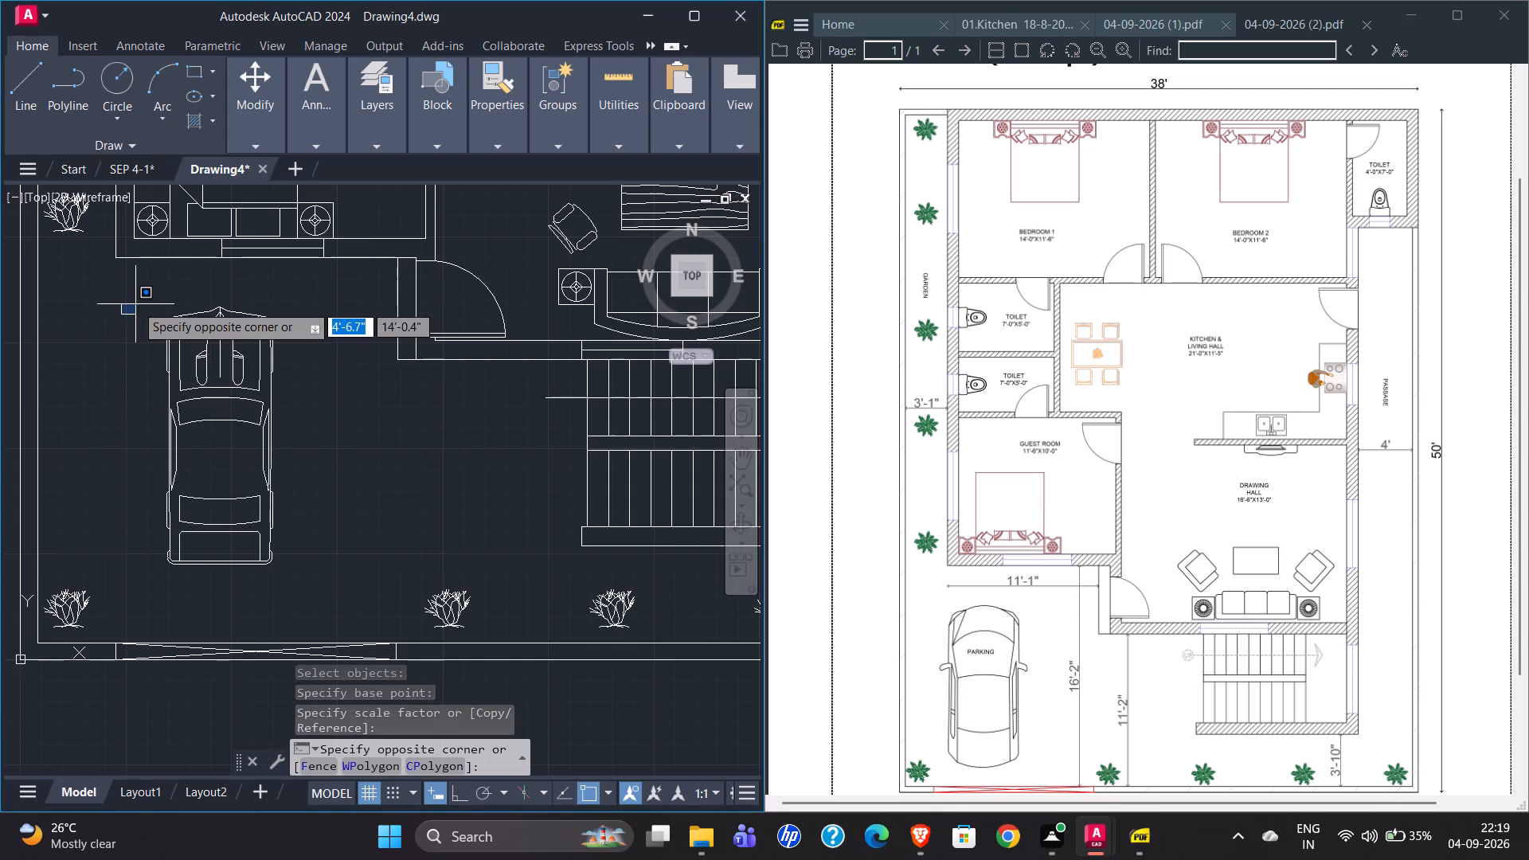
pyautogui.click(143, 327)
pyautogui.click(137, 304)
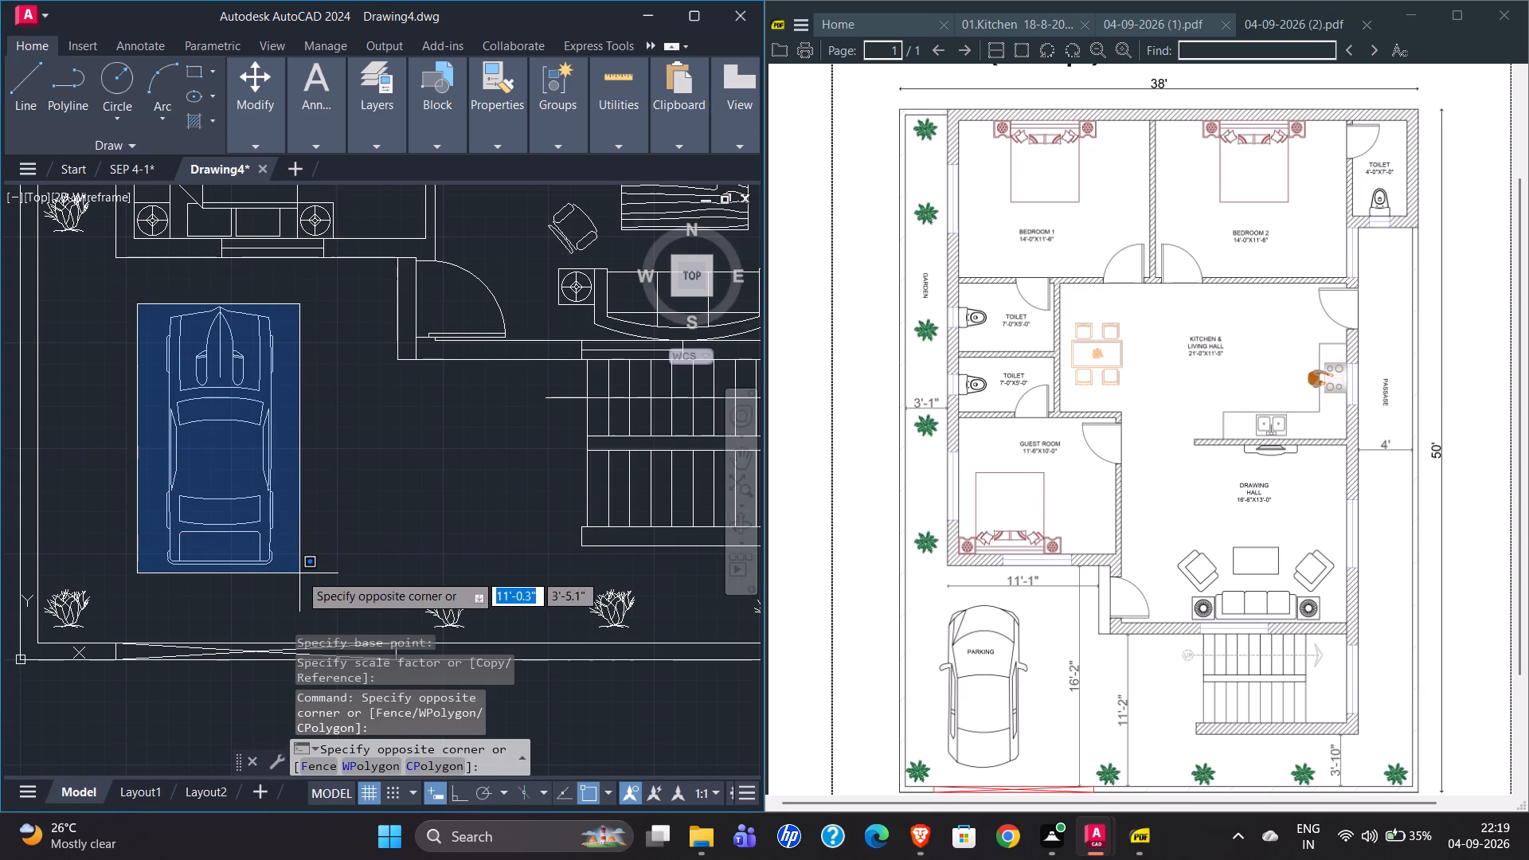
pyautogui.click(301, 575)
pyautogui.press('m')
pyautogui.press('Return')
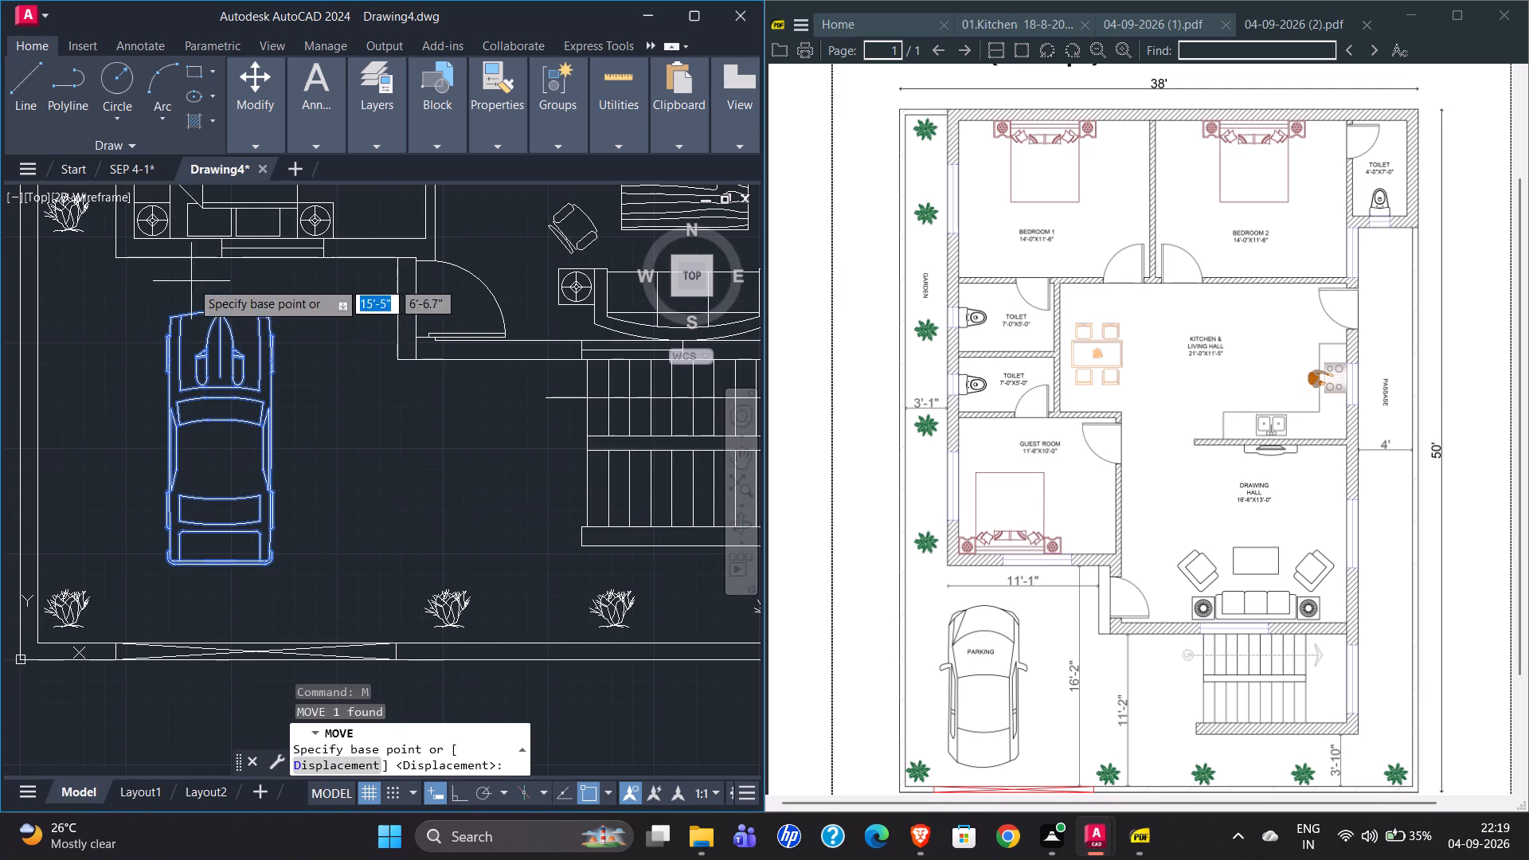
pyautogui.click(223, 300)
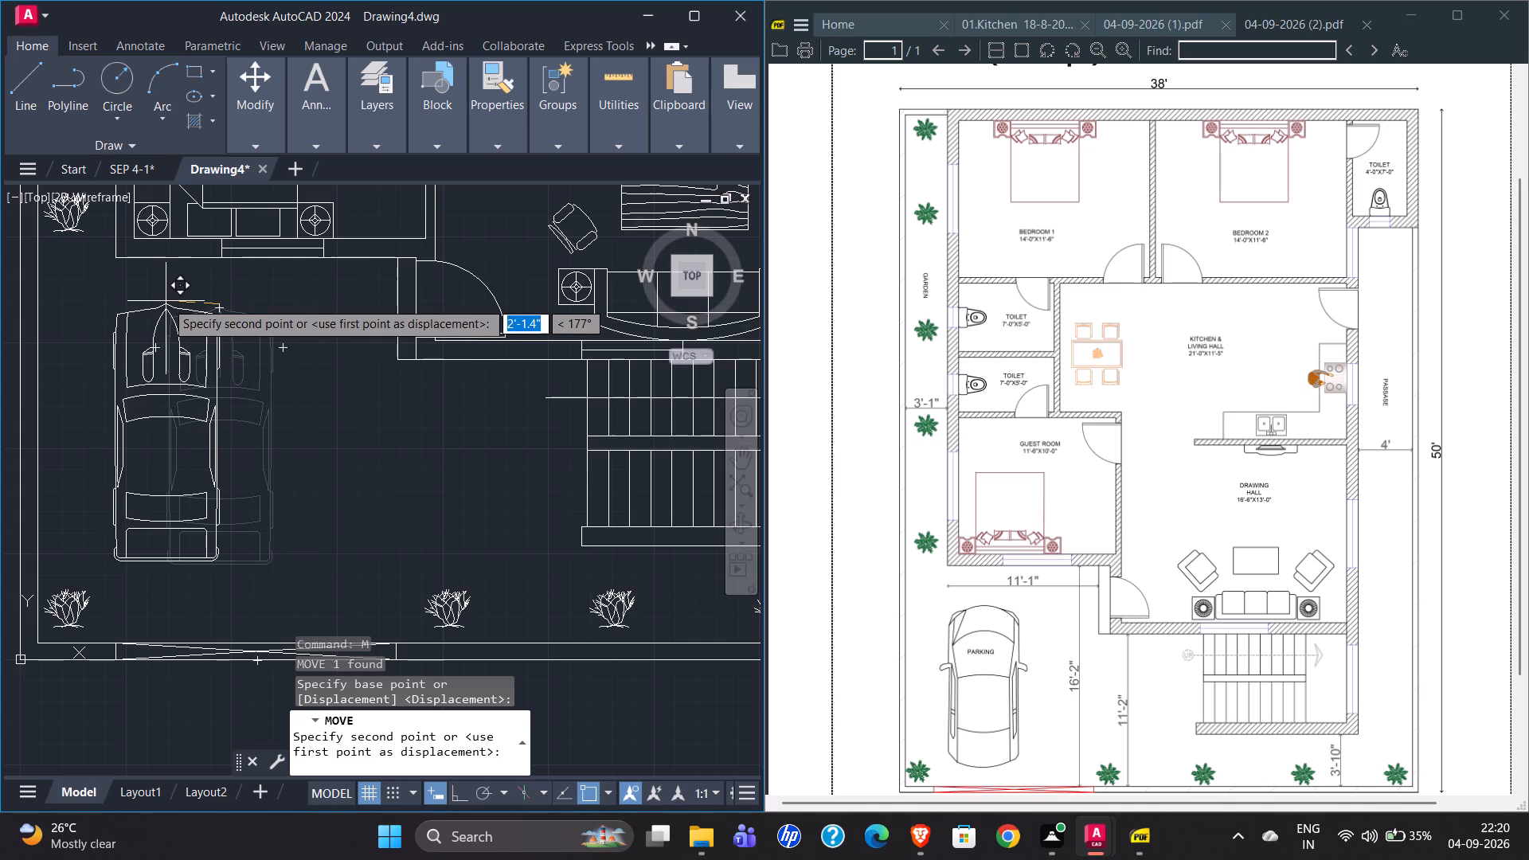
pyautogui.click(455, 790)
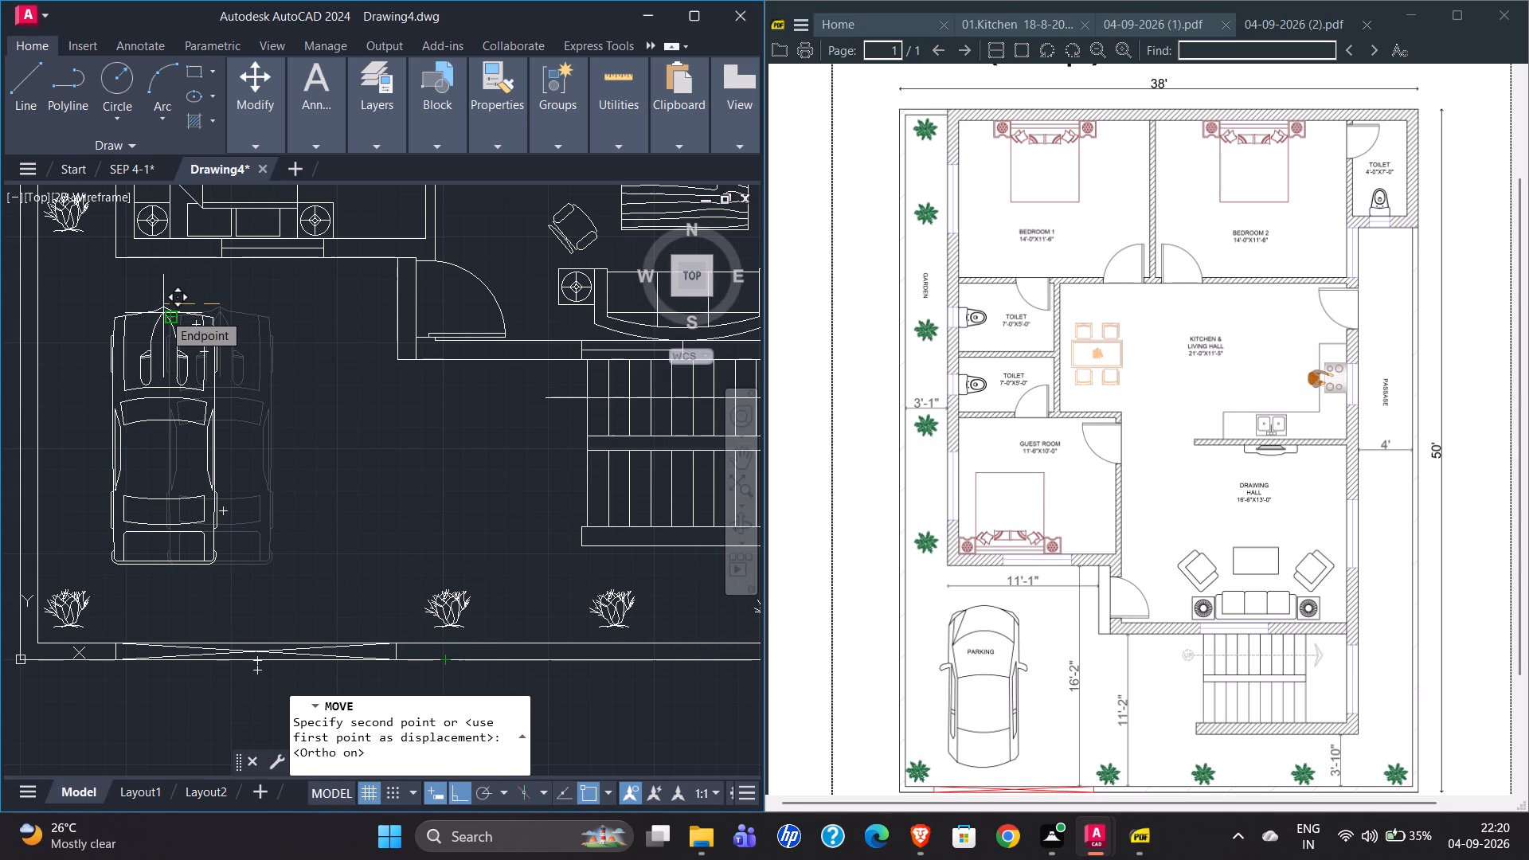
pyautogui.click(163, 313)
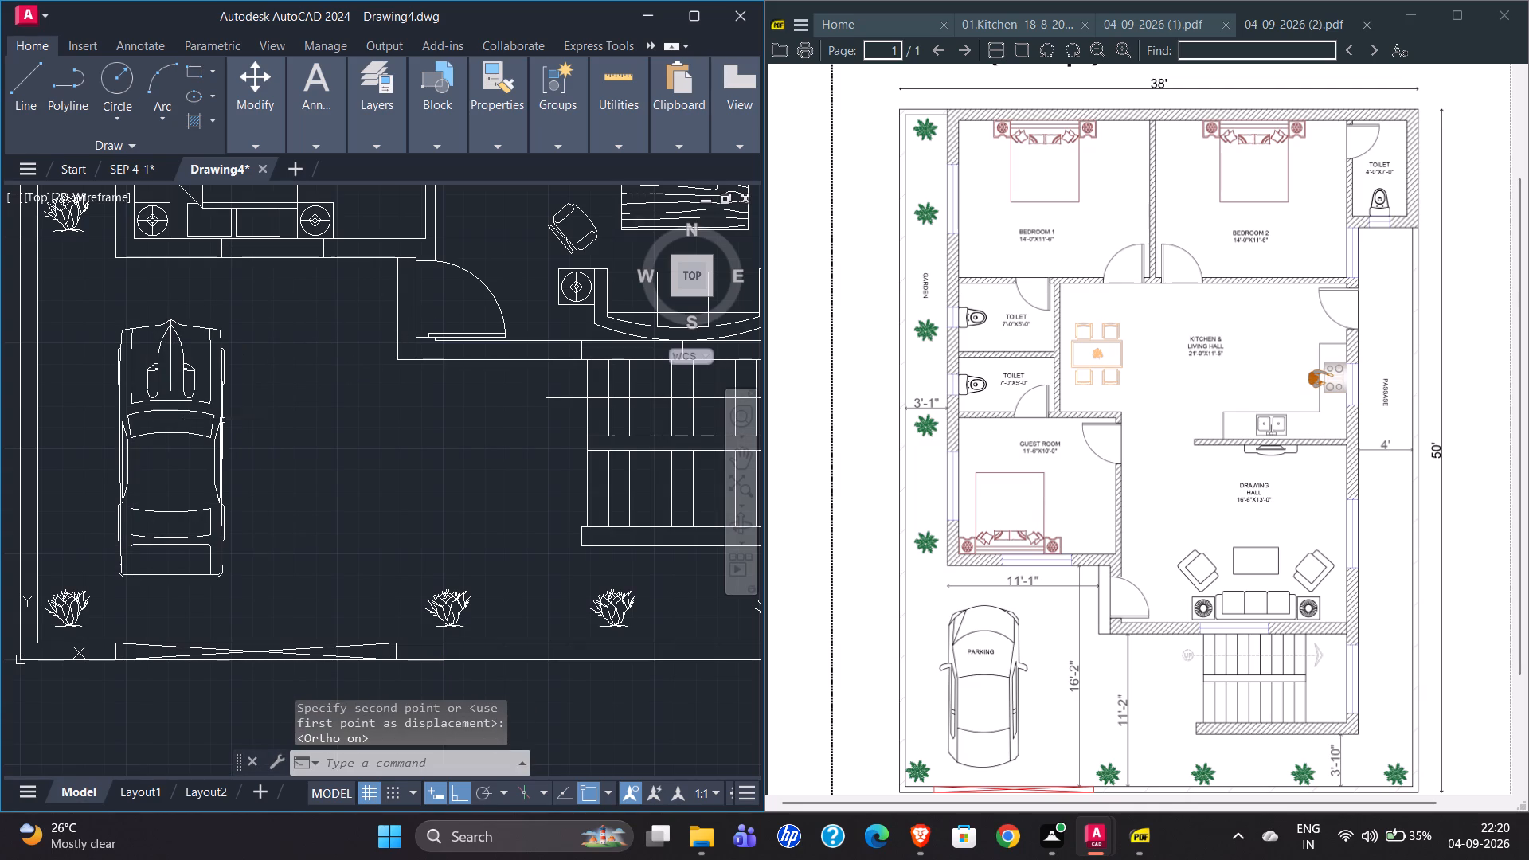
# Set the colour of the gate in the south boundary wall to red 205,32,39.
pyautogui.scroll(2, 162, 436)
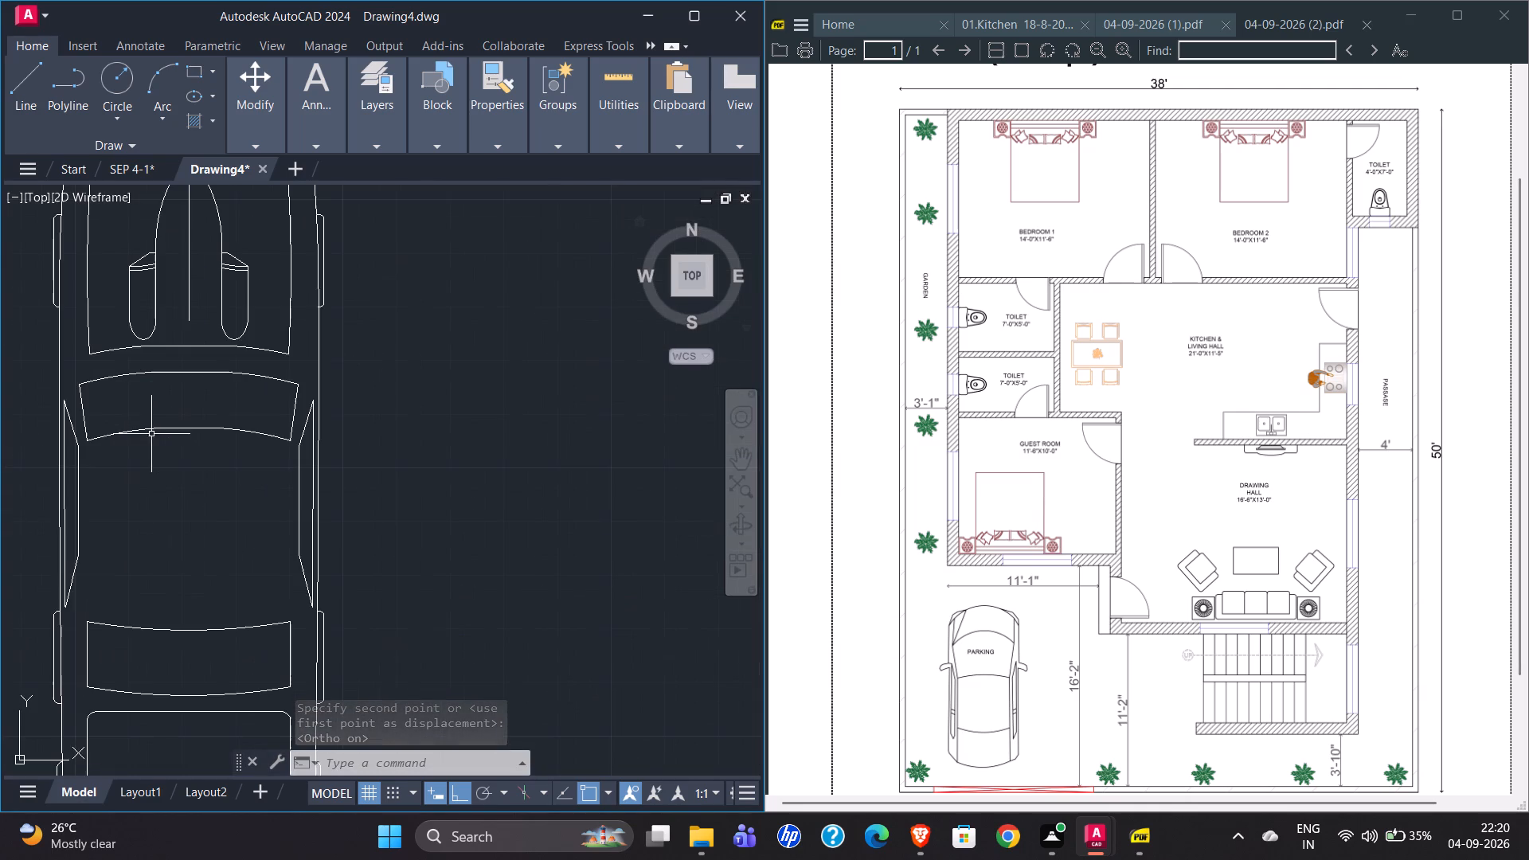
pyautogui.scroll(-2, 161, 380)
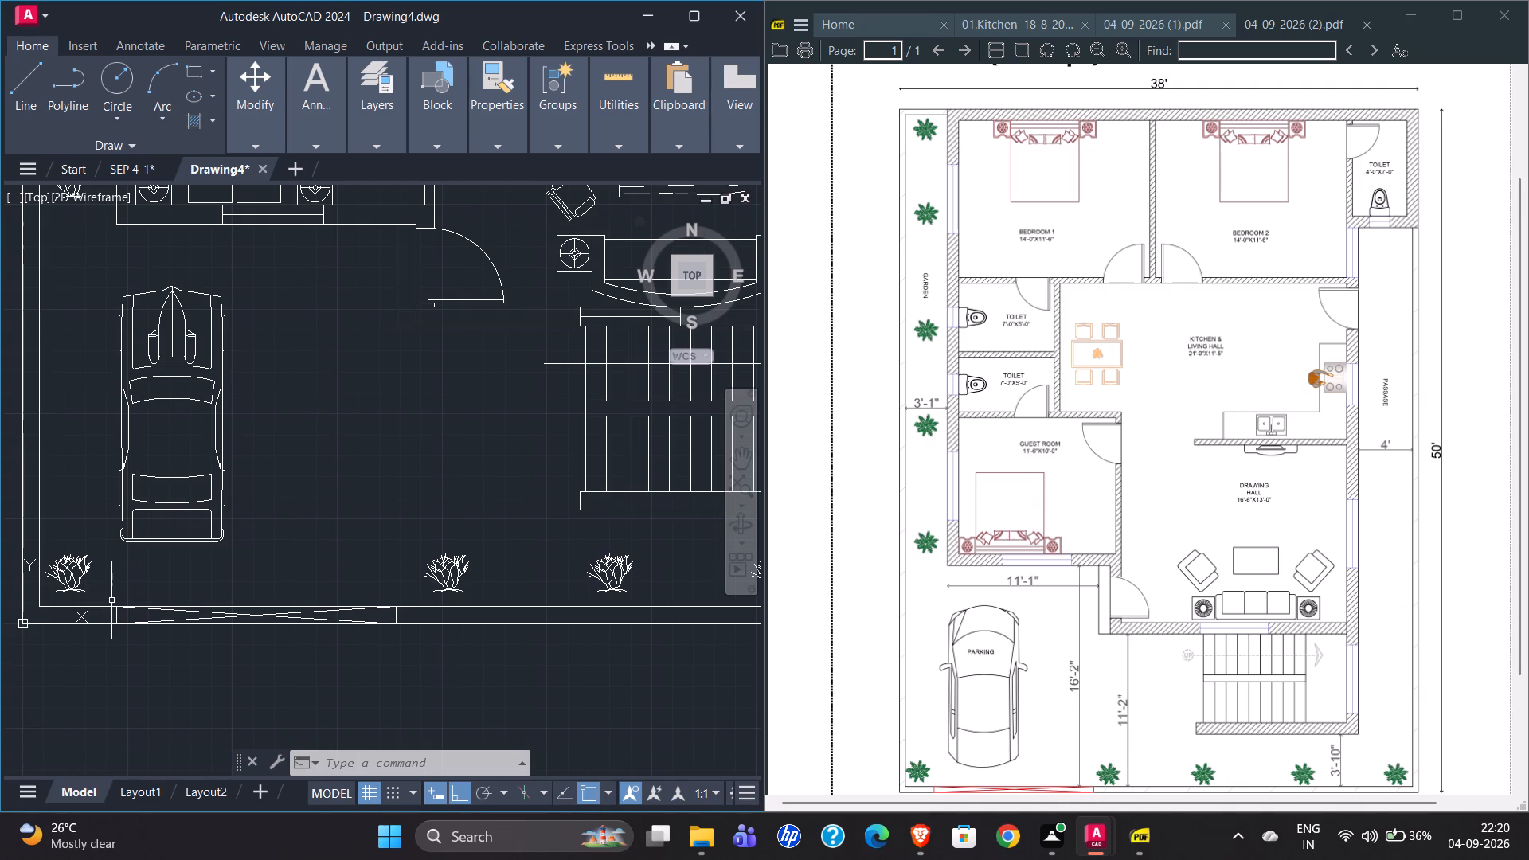
pyautogui.scroll(1, 182, 651)
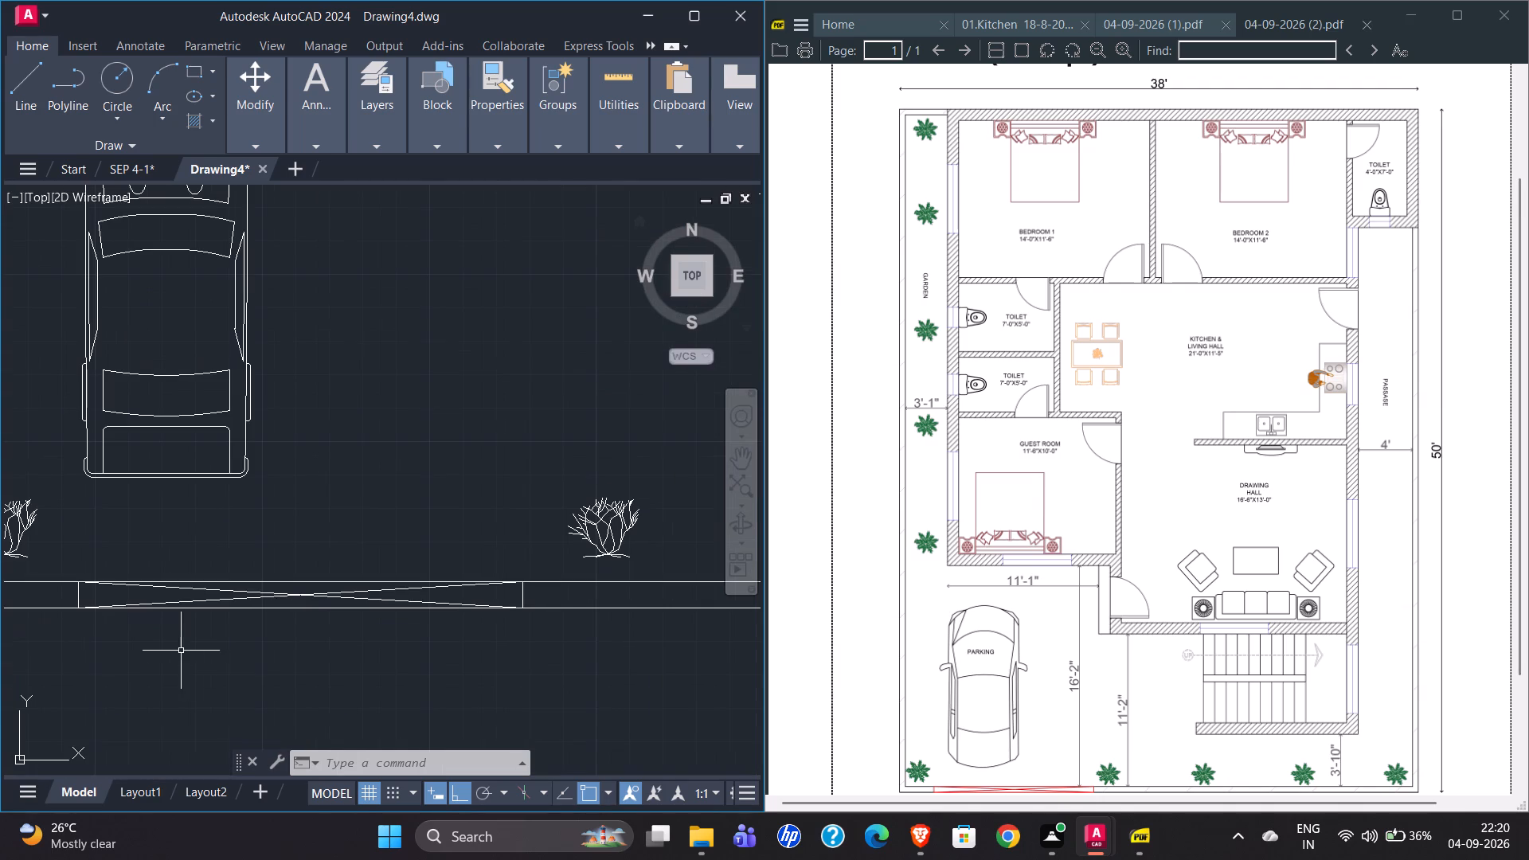
pyautogui.click(83, 551)
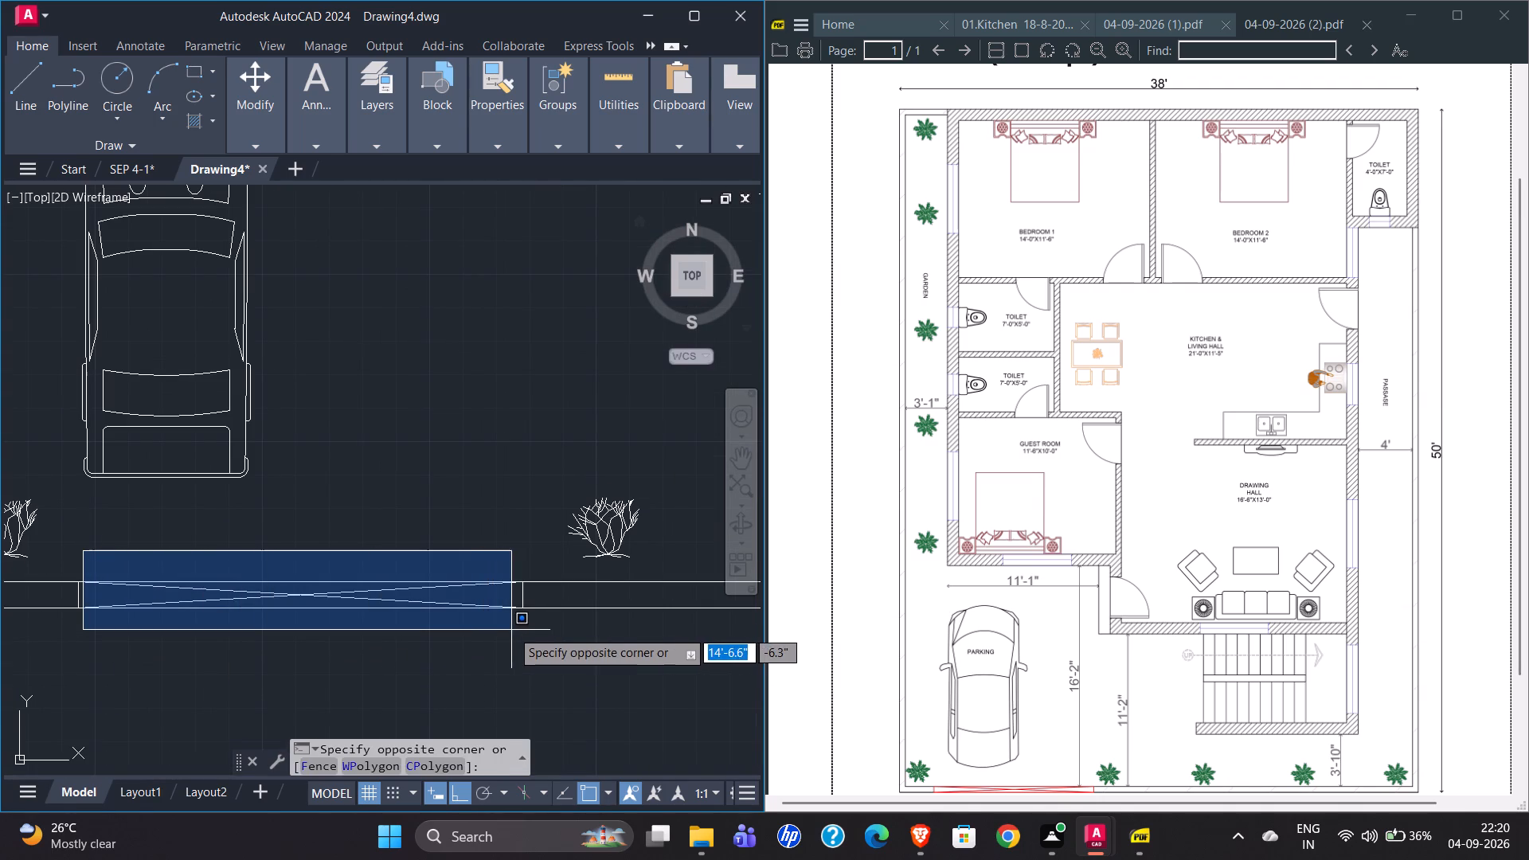
pyautogui.click(522, 631)
pyautogui.click(58, 558)
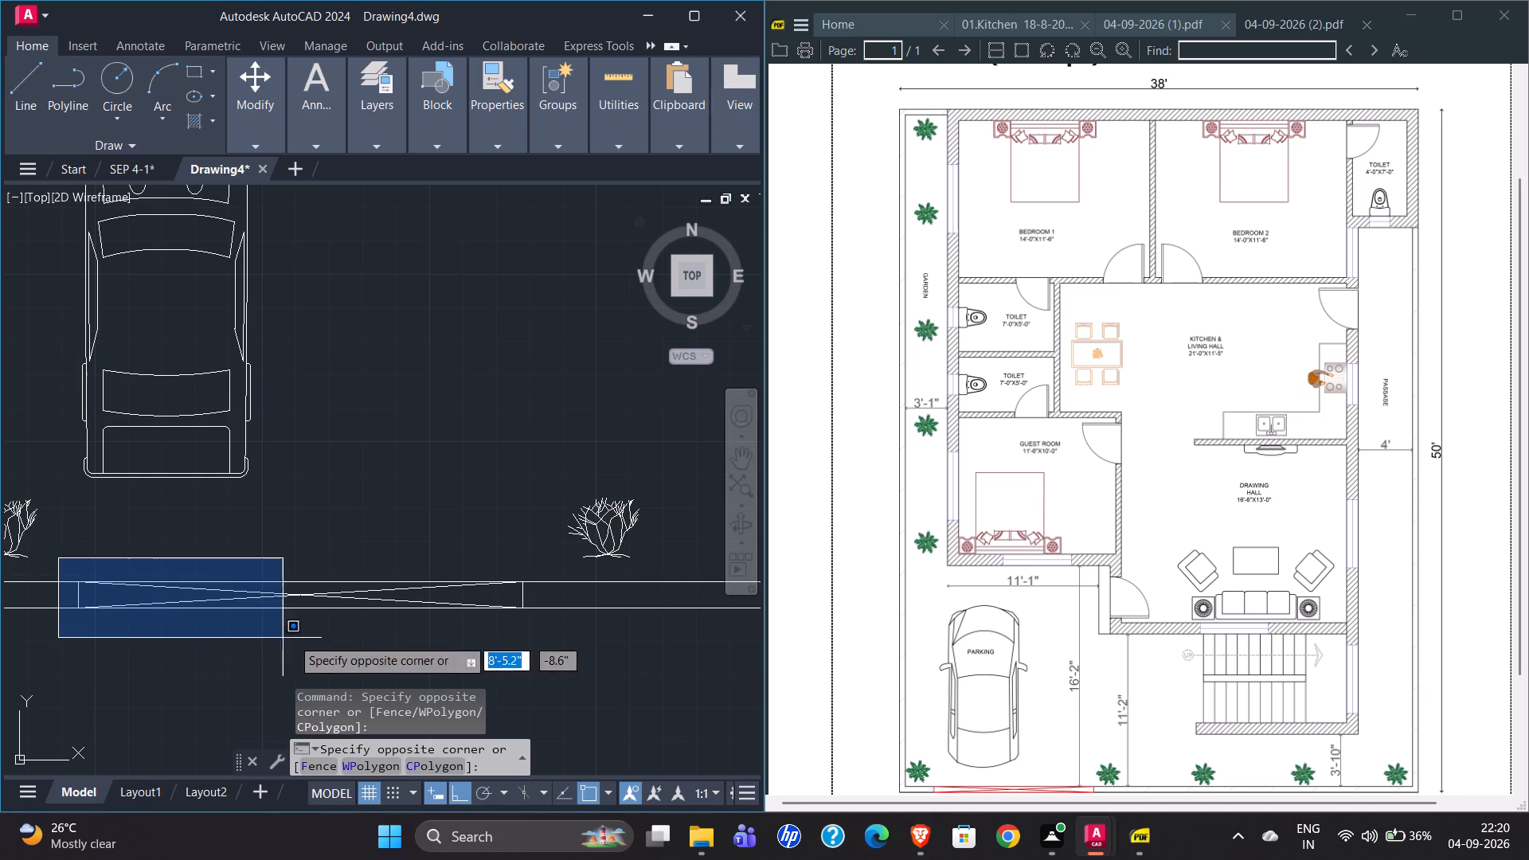
pyautogui.click(534, 636)
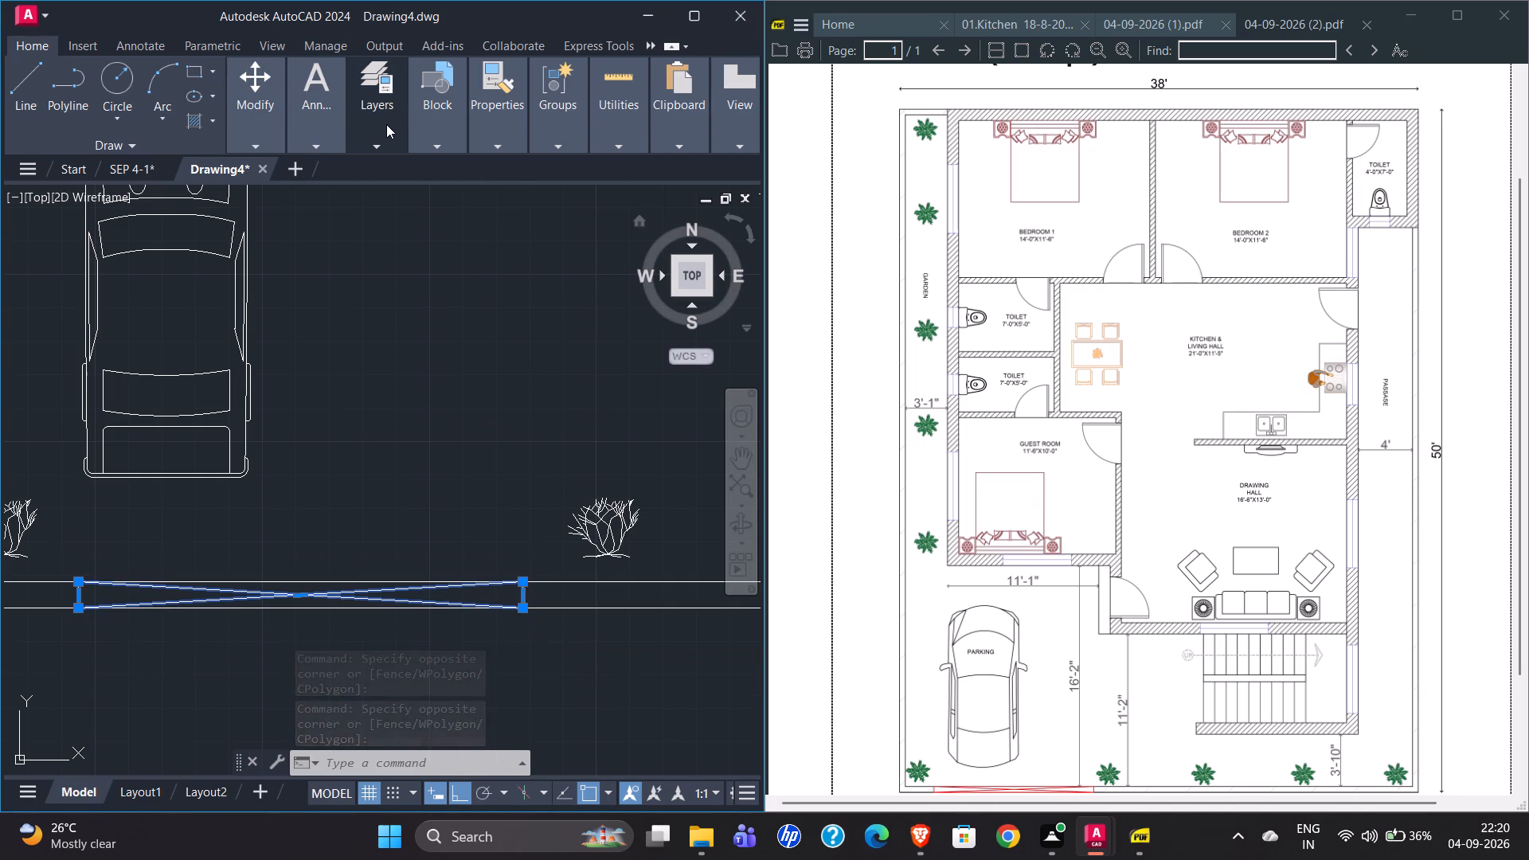
pyautogui.click(492, 142)
pyautogui.click(628, 162)
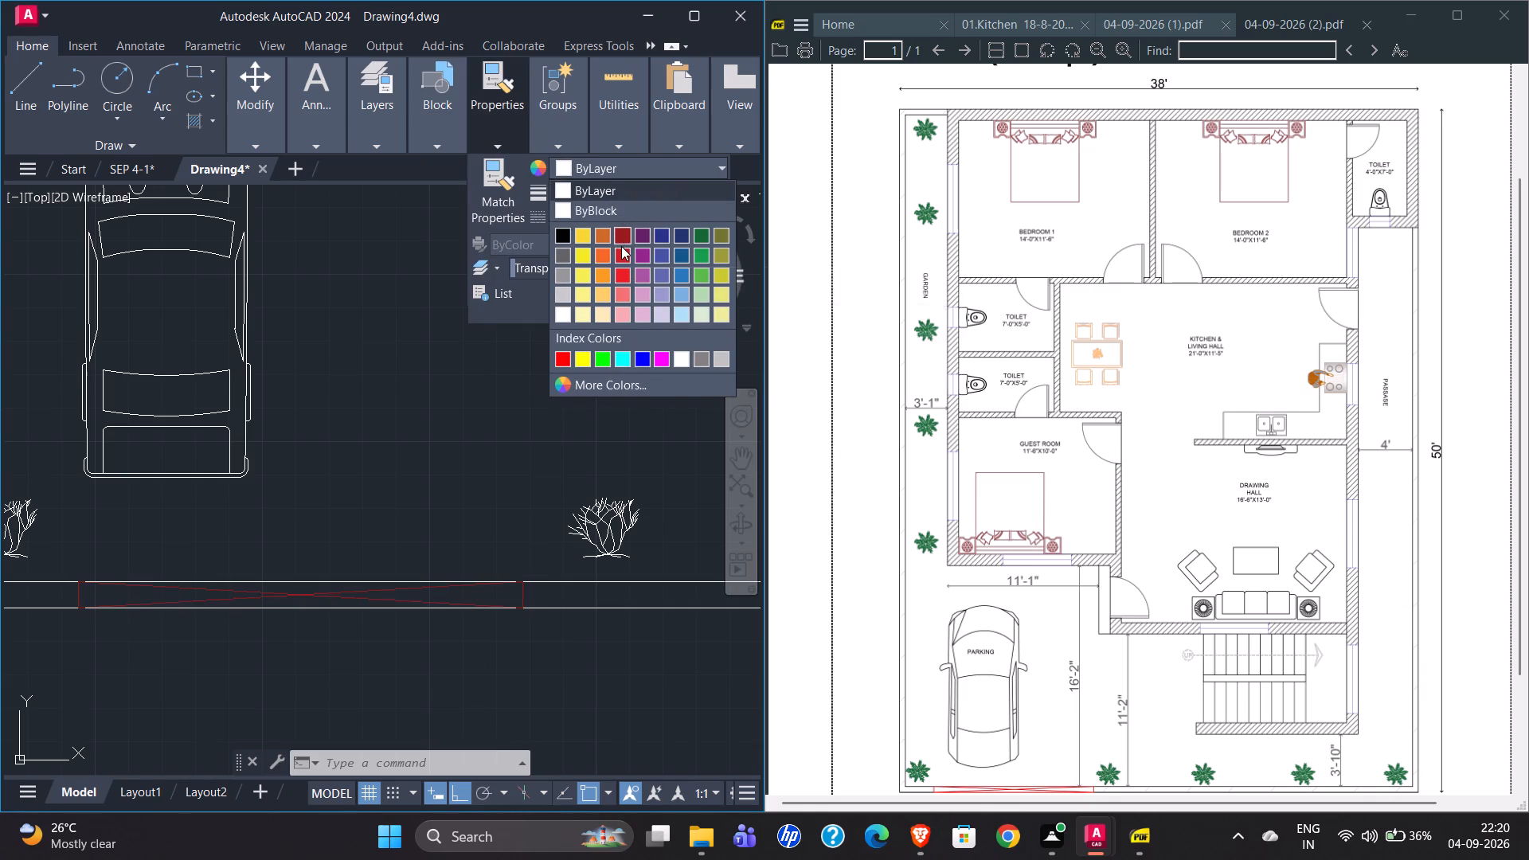
pyautogui.click(621, 248)
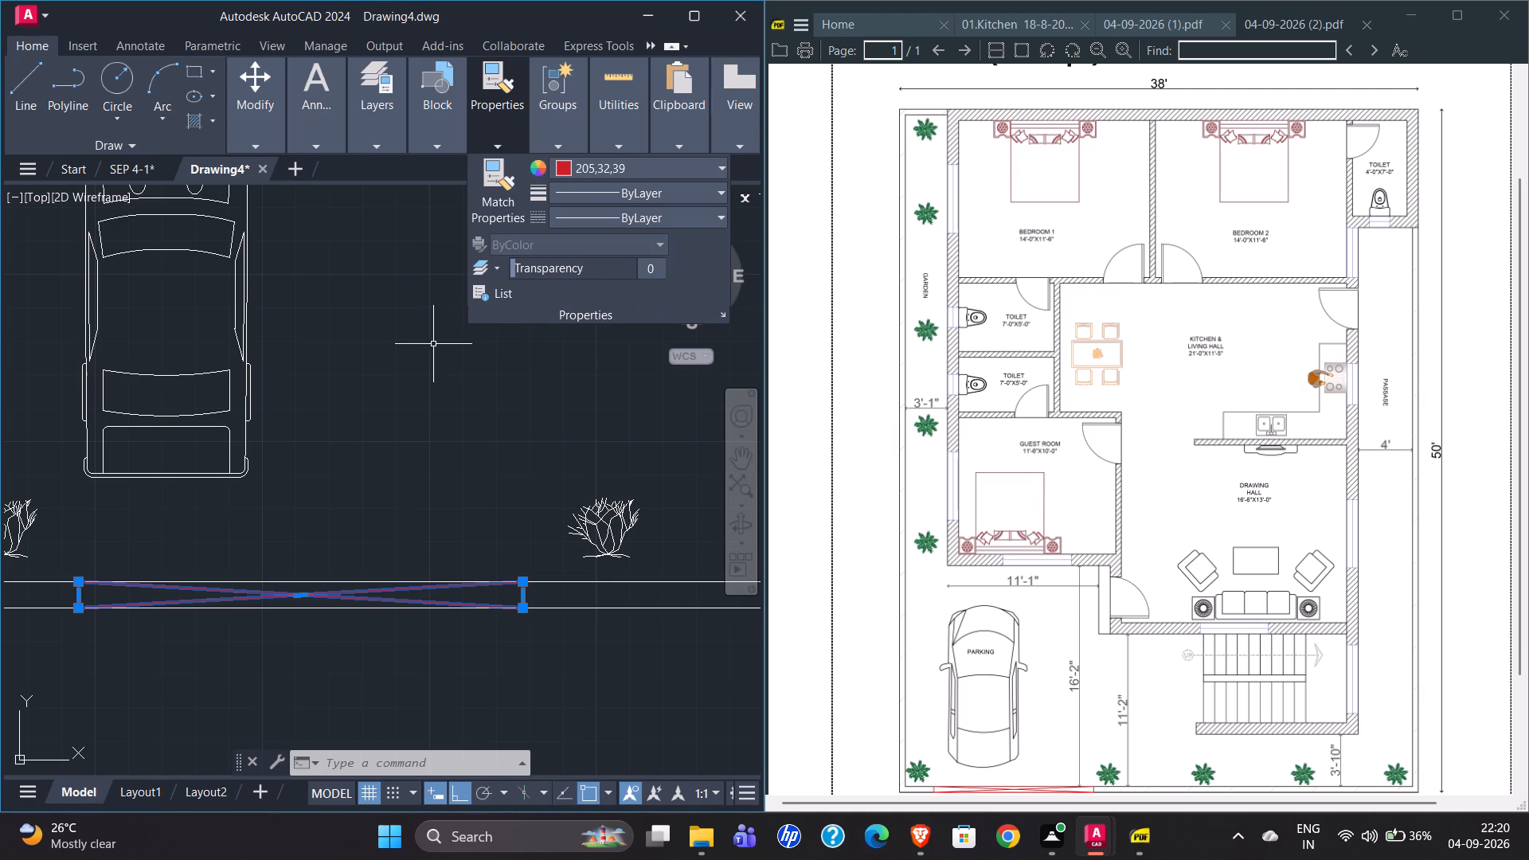
pyautogui.press('Escape')
# Select the guest room bed and all matching beds in the plan with Select Similar.
pyautogui.scroll(-2, 249, 492)
pyautogui.scroll(-1, 151, 527)
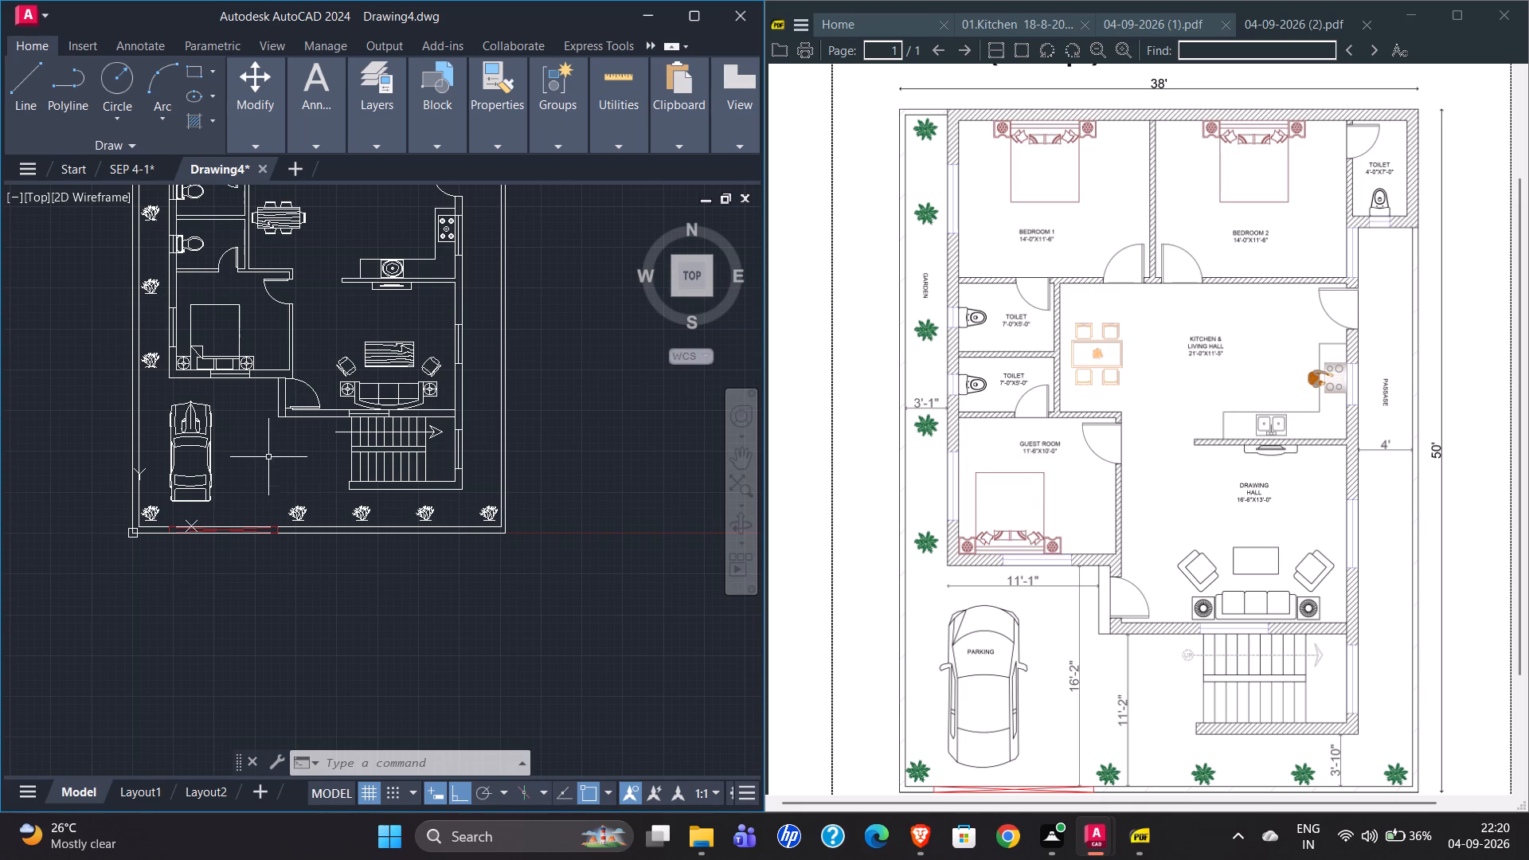
pyautogui.scroll(1, 211, 316)
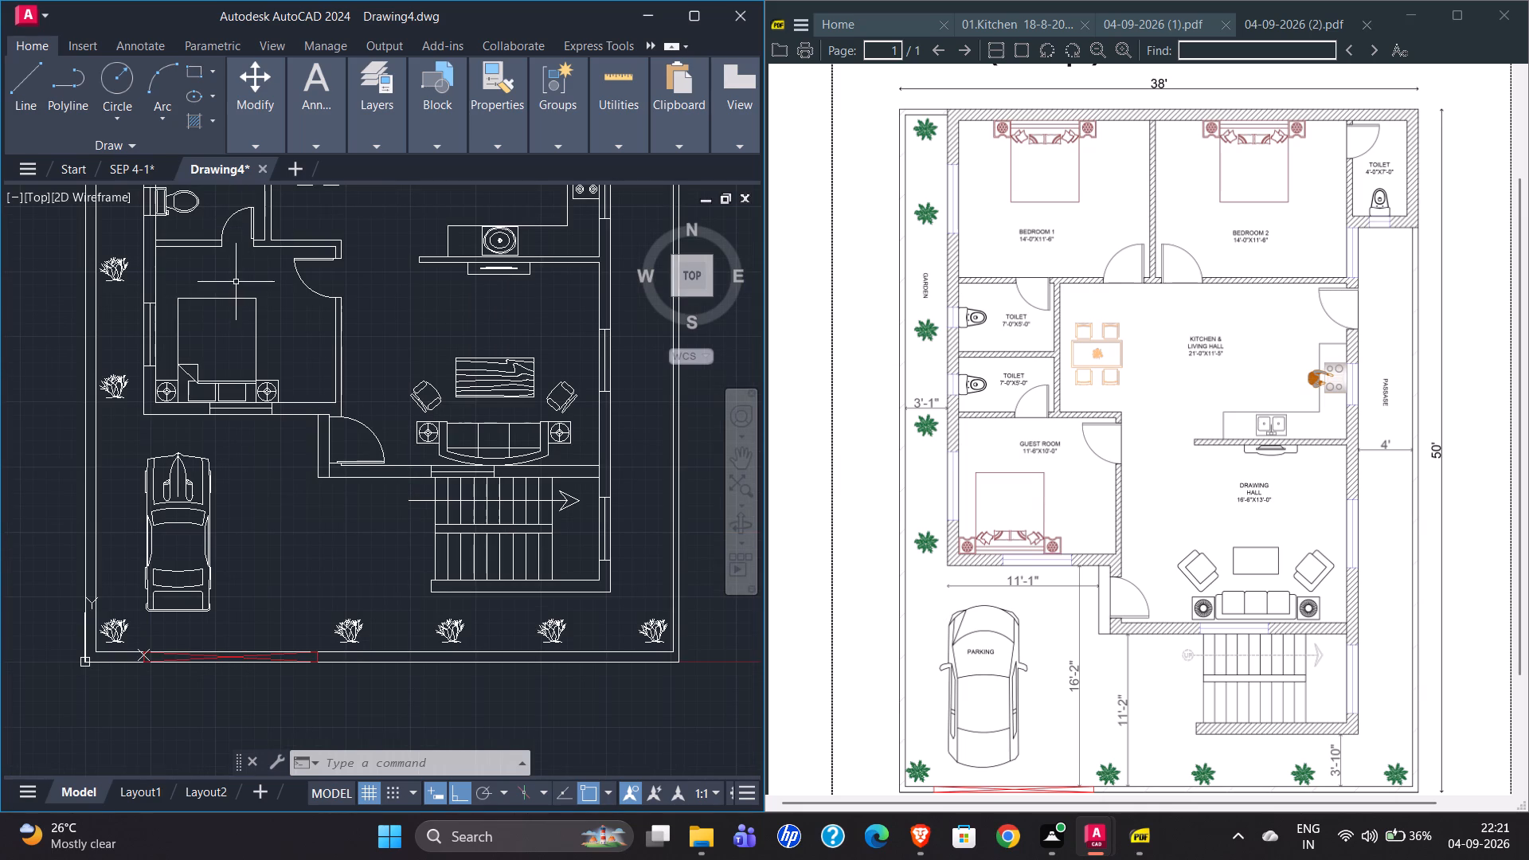
pyautogui.click(233, 299)
pyautogui.rightClick(238, 307)
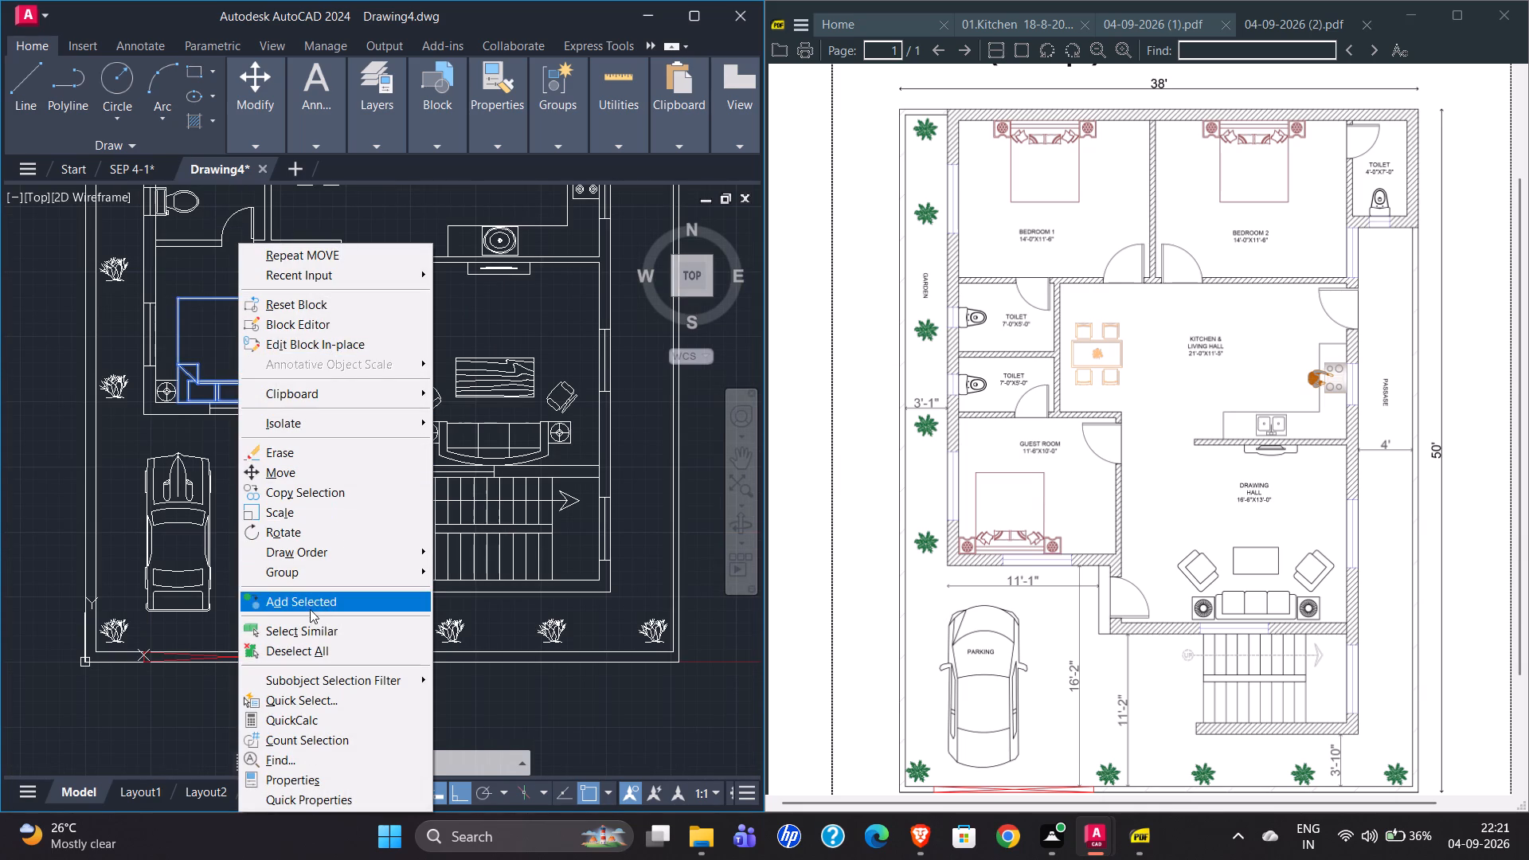
pyautogui.click(326, 635)
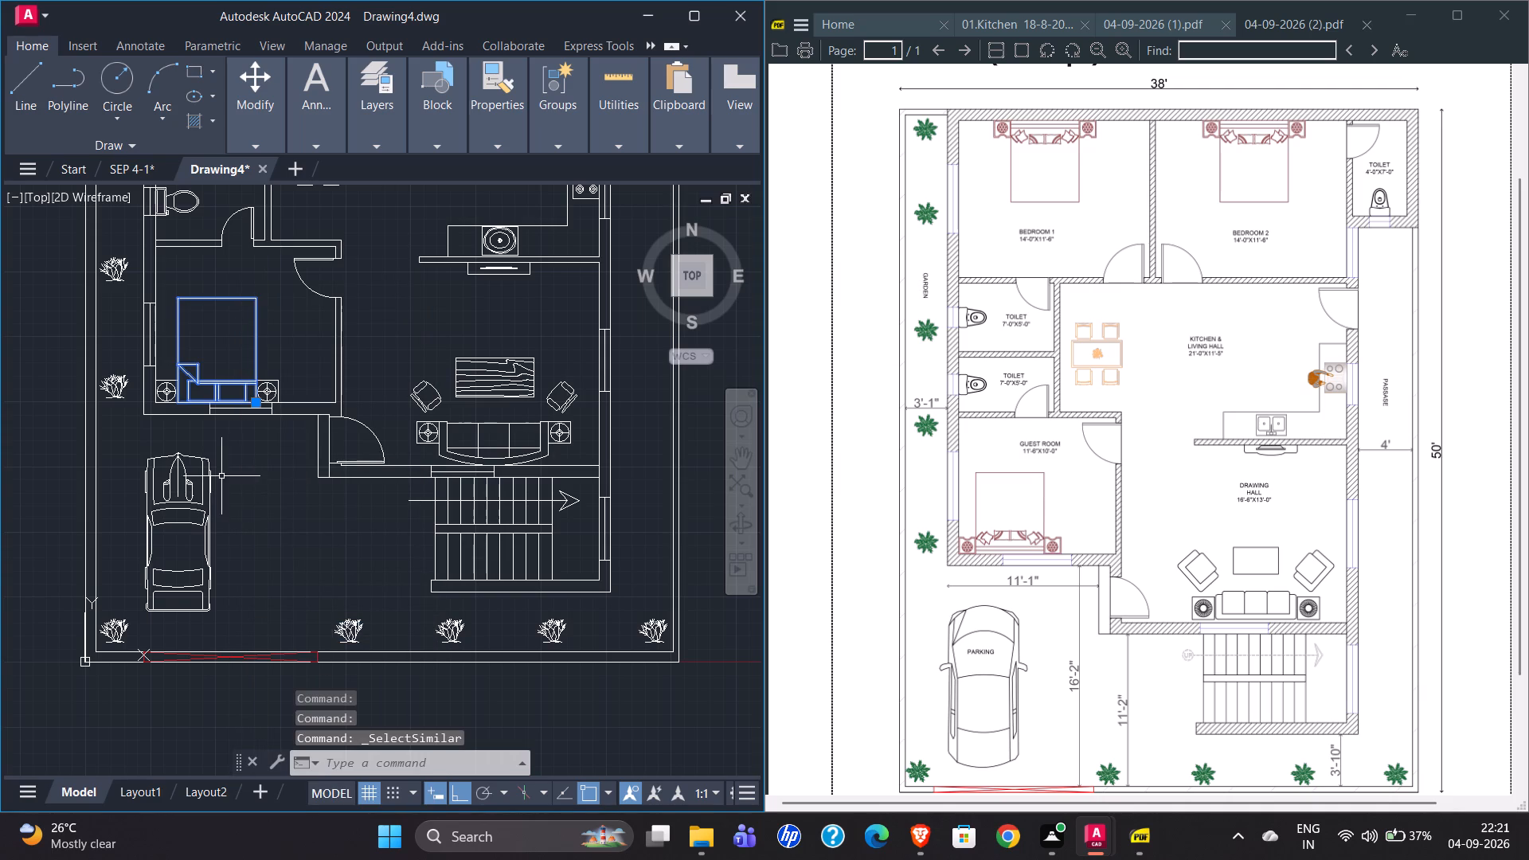
pyautogui.scroll(-3, 264, 552)
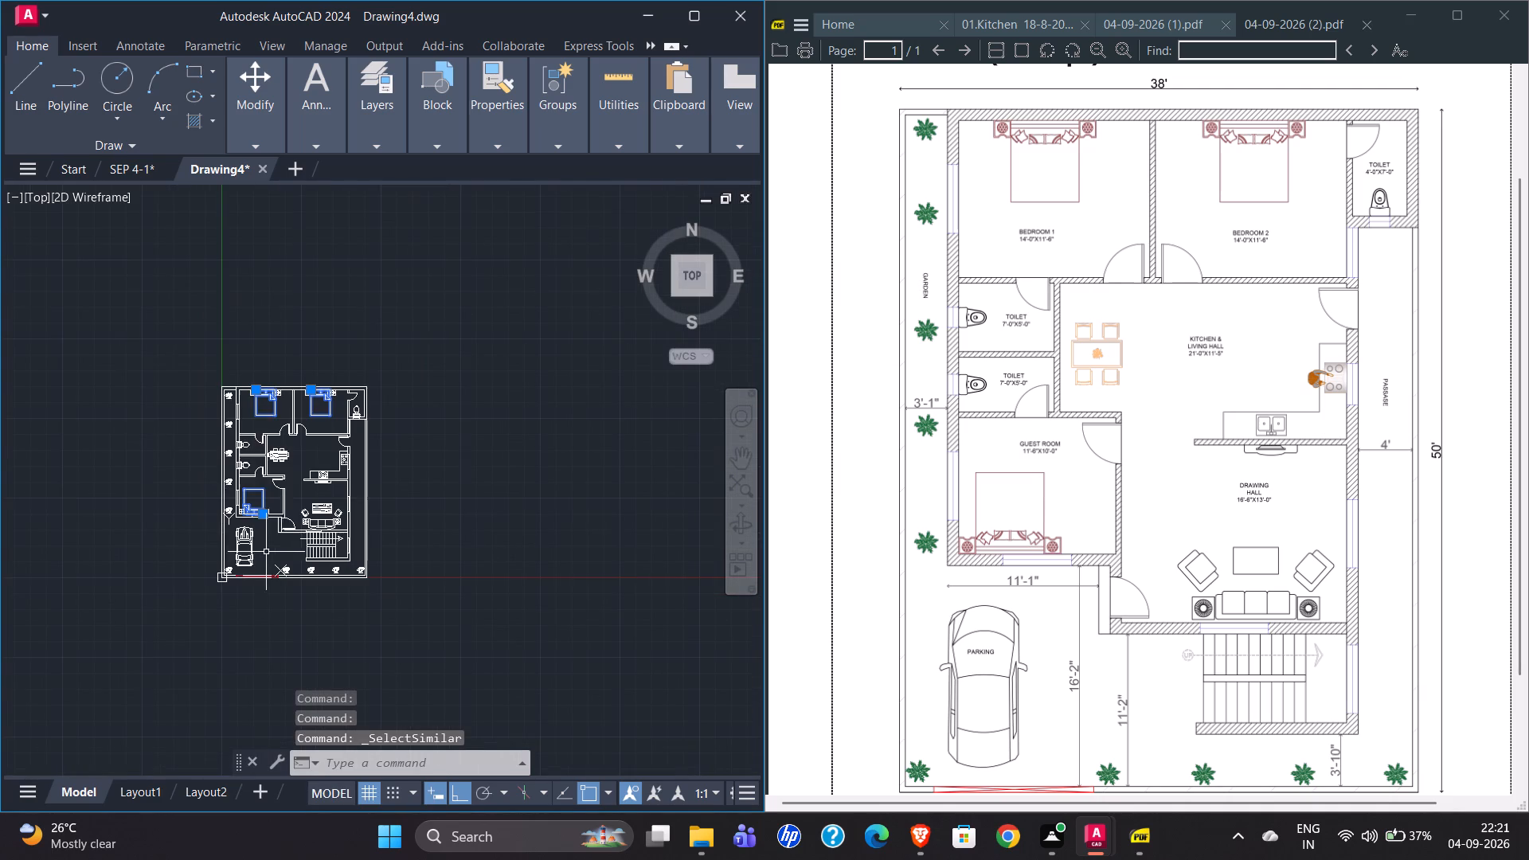
pyautogui.scroll(3, 237, 405)
pyautogui.scroll(-1, 237, 408)
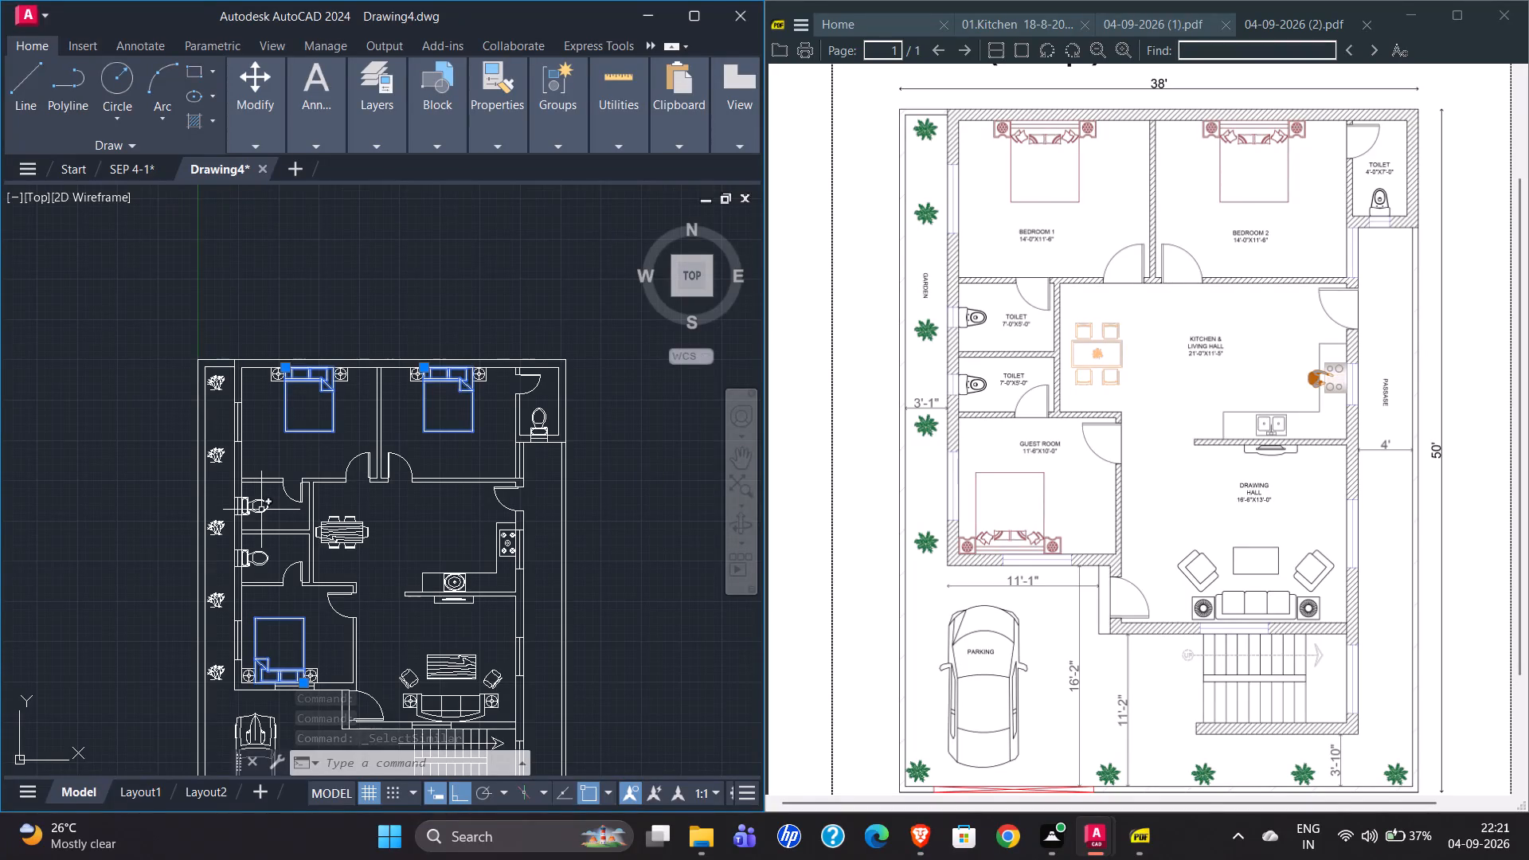
# Add all the toilet fixtures and the dining table set to the selection with Select Similar.
pyautogui.click(261, 511)
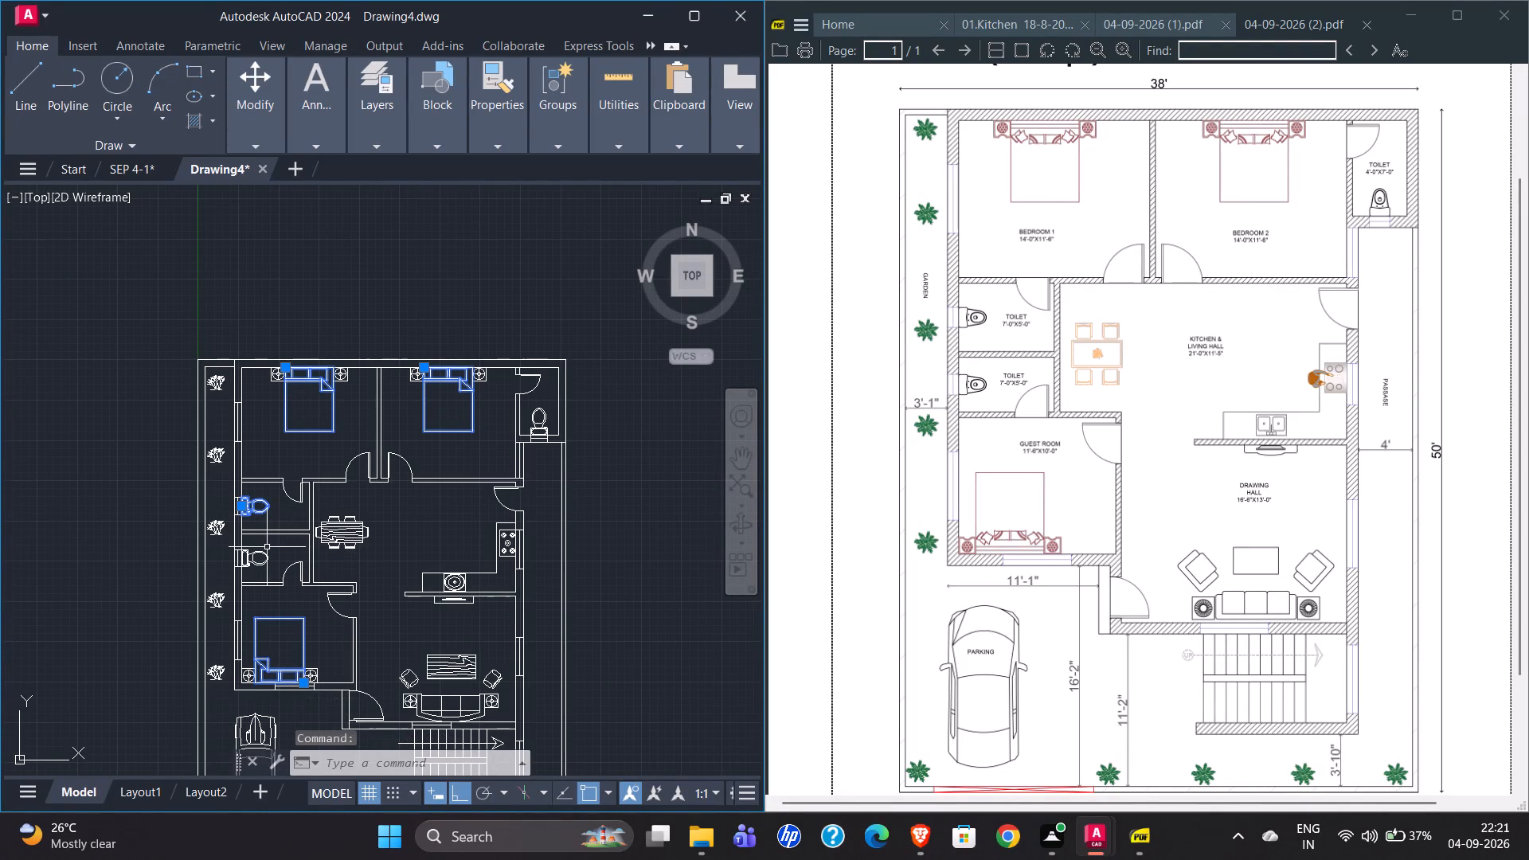
pyautogui.rightClick(268, 504)
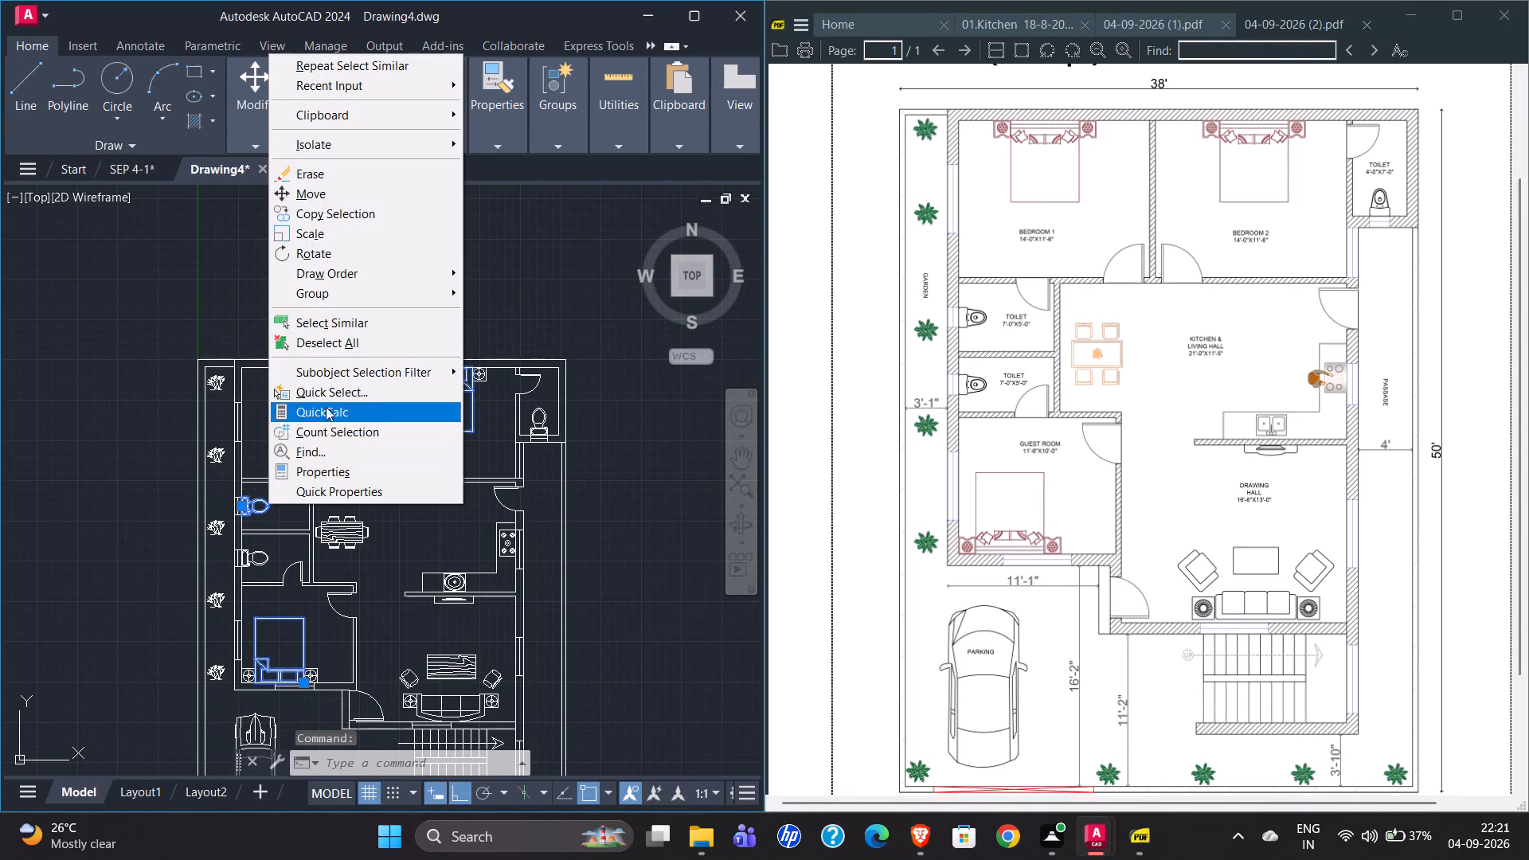
pyautogui.click(340, 326)
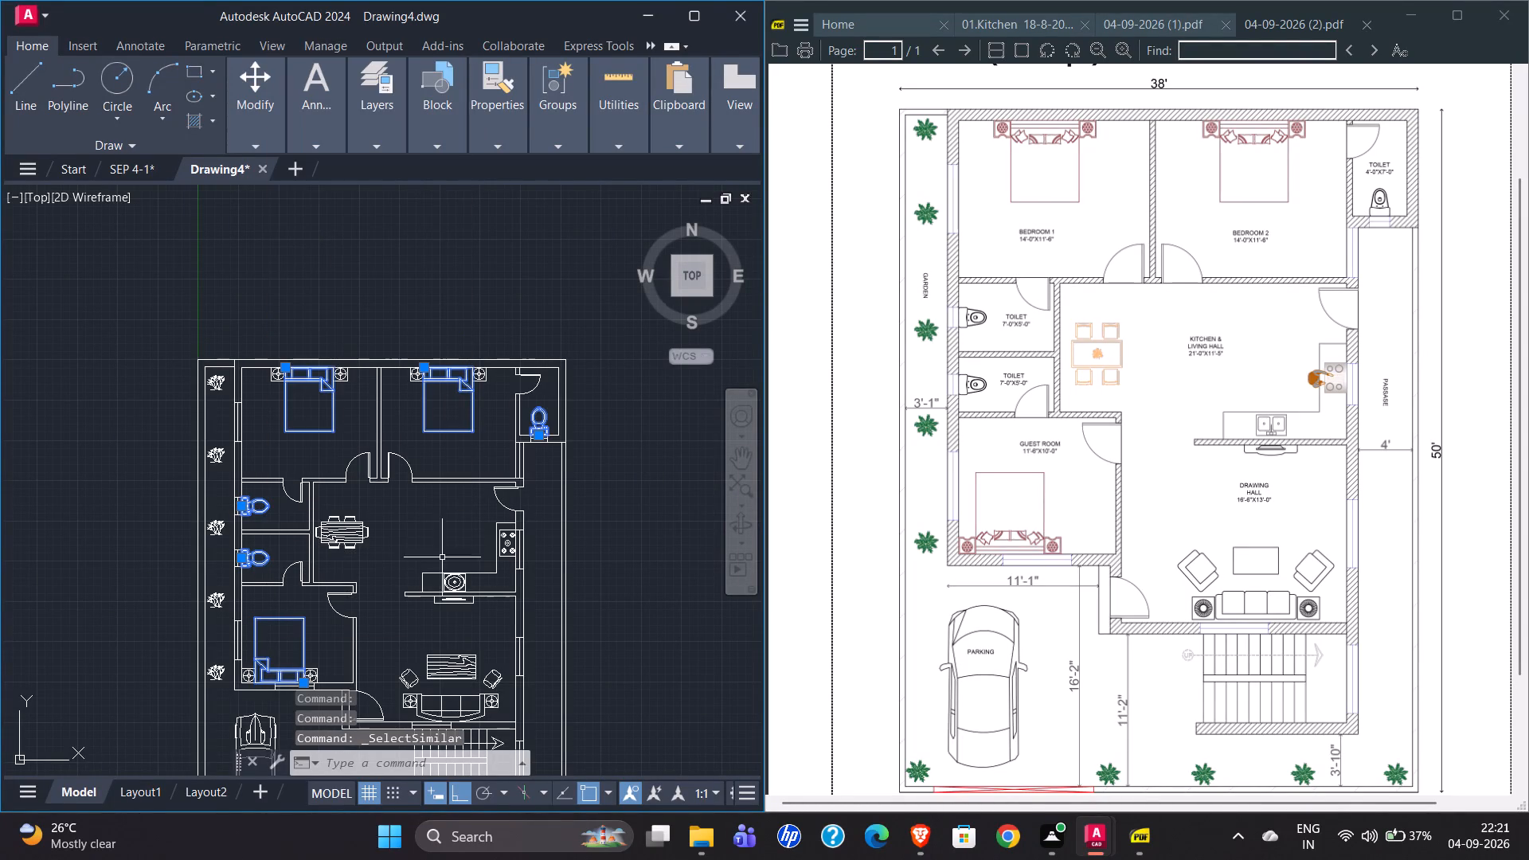
pyautogui.click(355, 541)
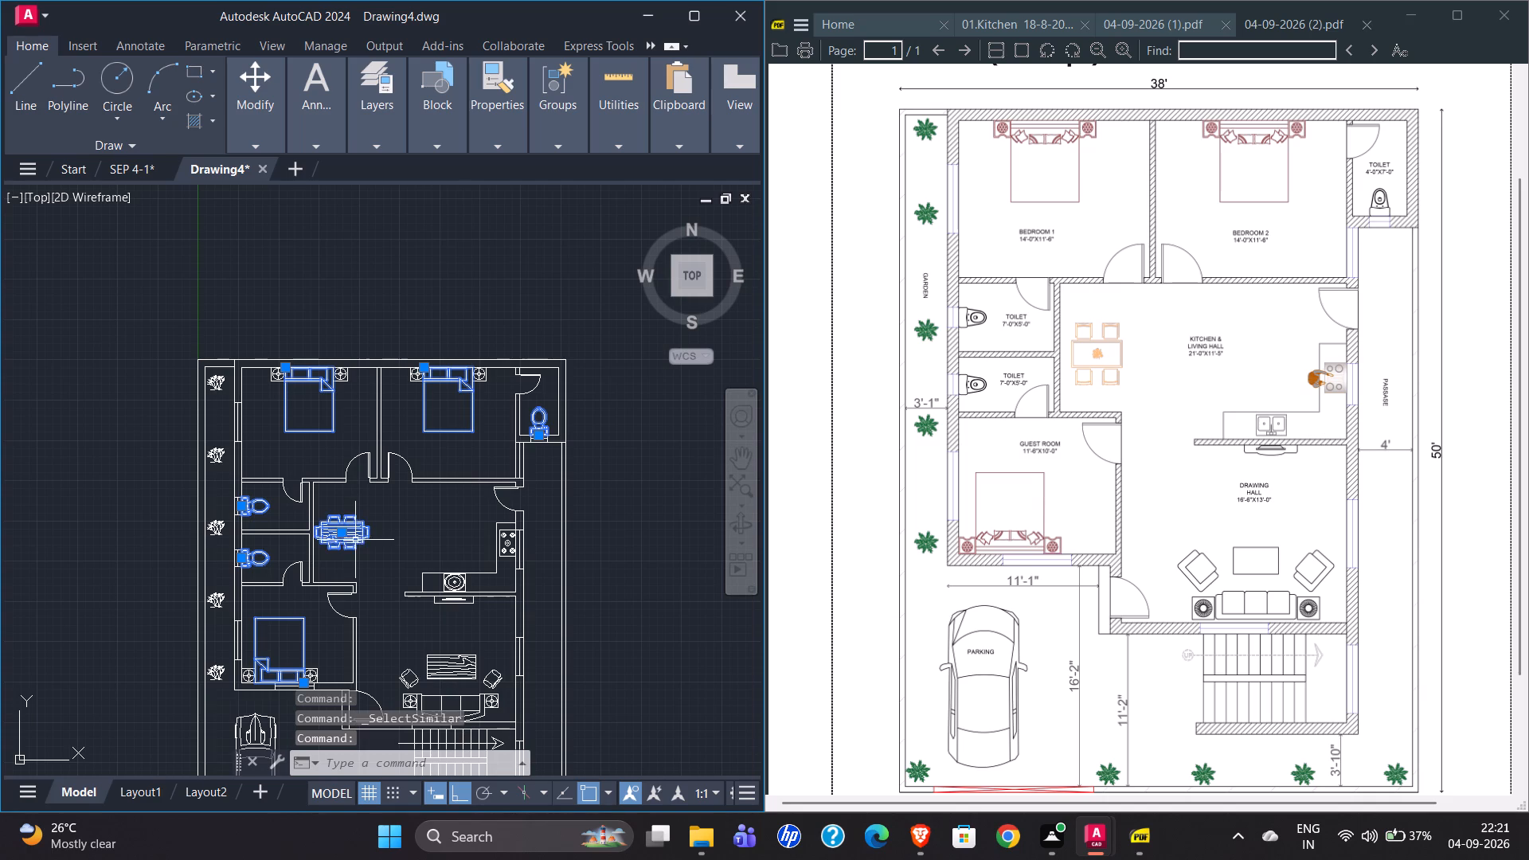
pyautogui.rightClick(394, 534)
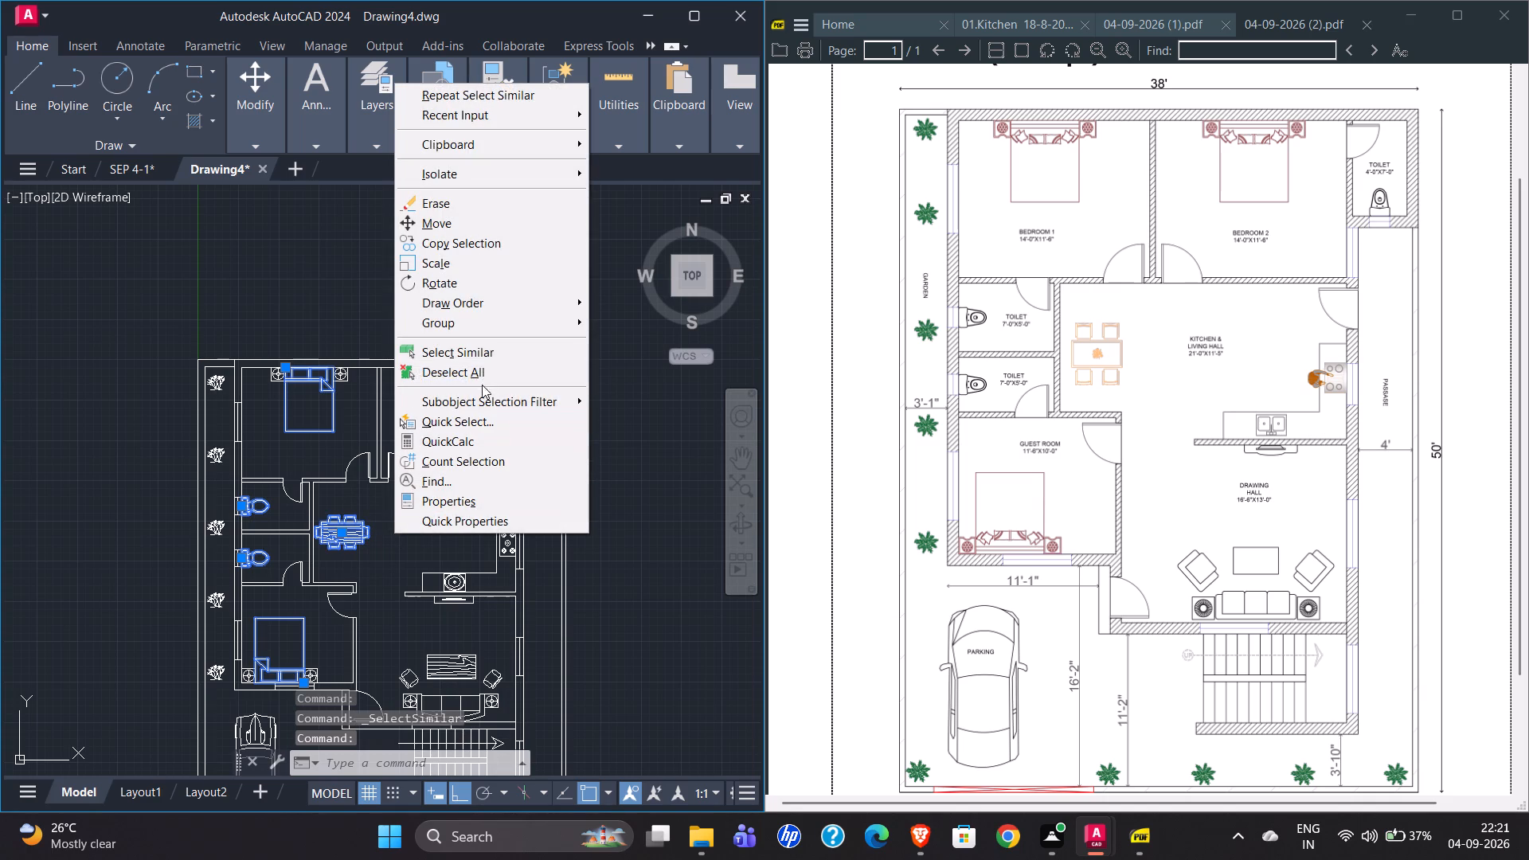
pyautogui.click(475, 360)
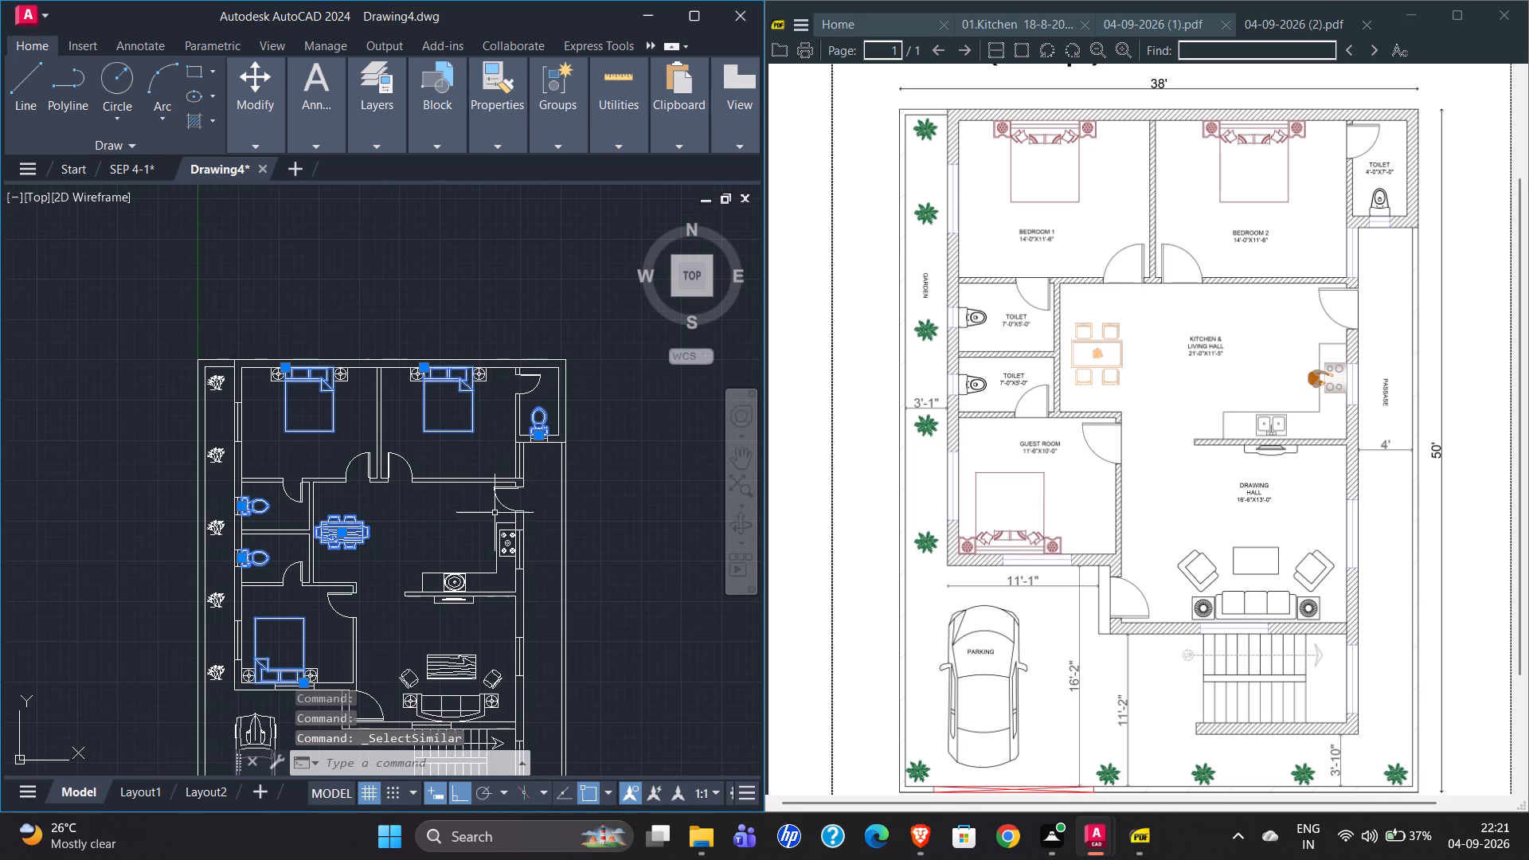
# Add both guest room bedside tables with their lamps to the selection and extend it to matching objects with Select Similar.
pyautogui.scroll(2, 256, 698)
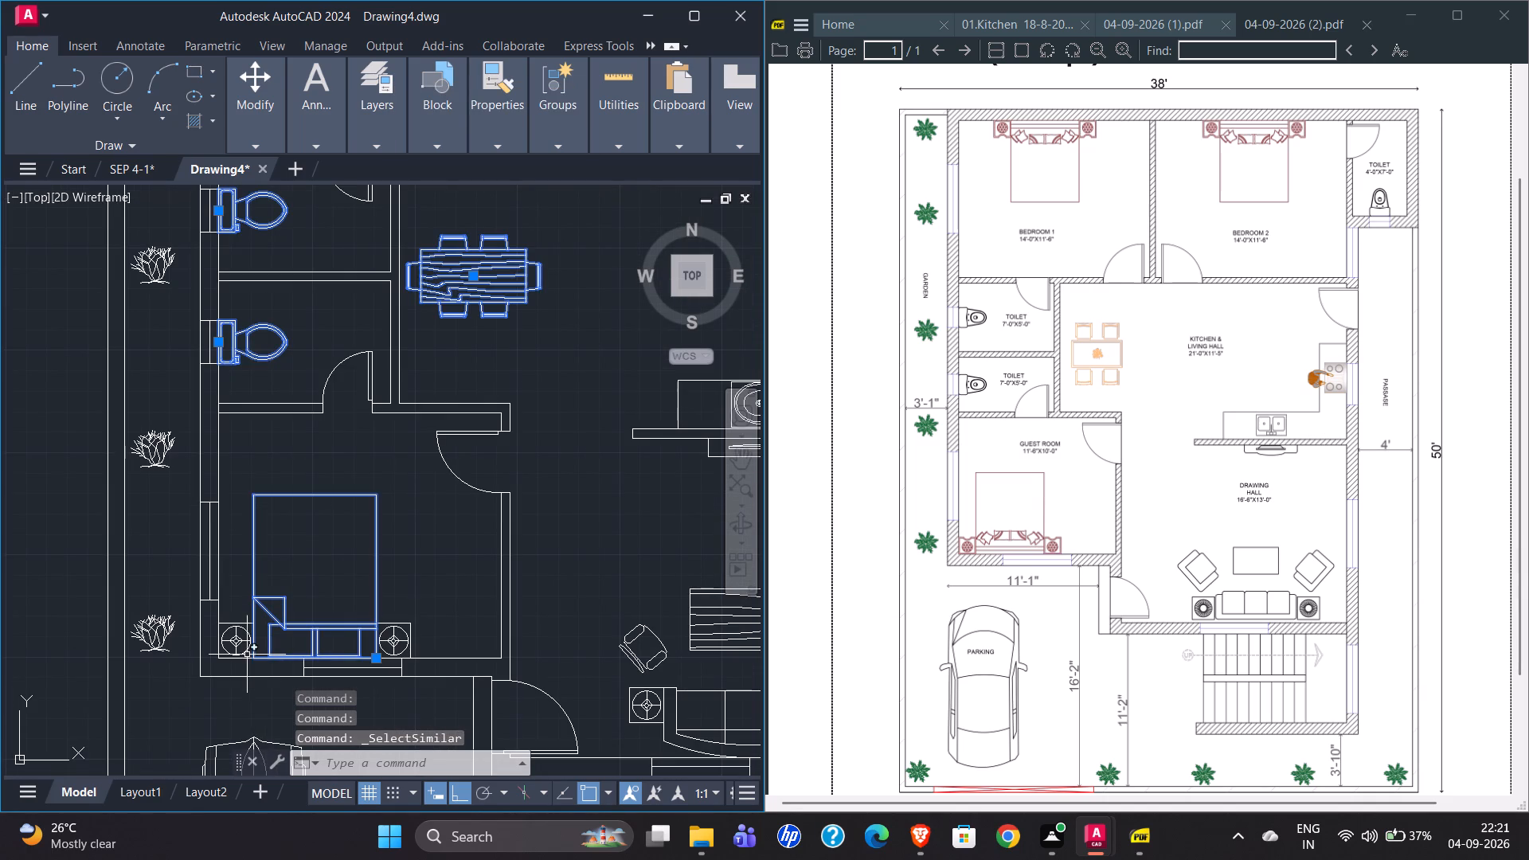
pyautogui.click(252, 651)
pyautogui.rightClick(272, 572)
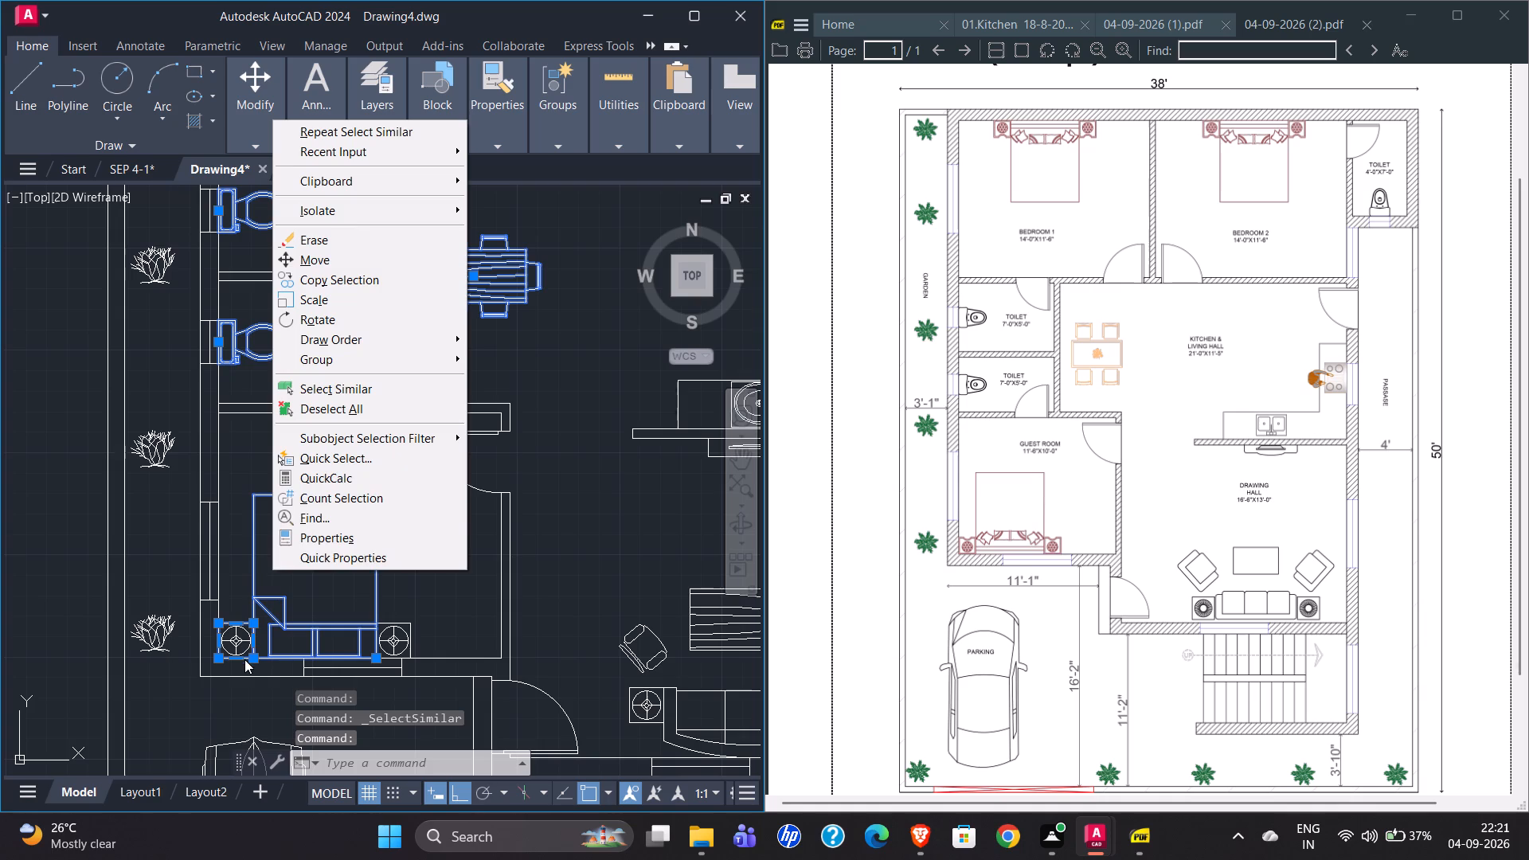
pyautogui.click(431, 599)
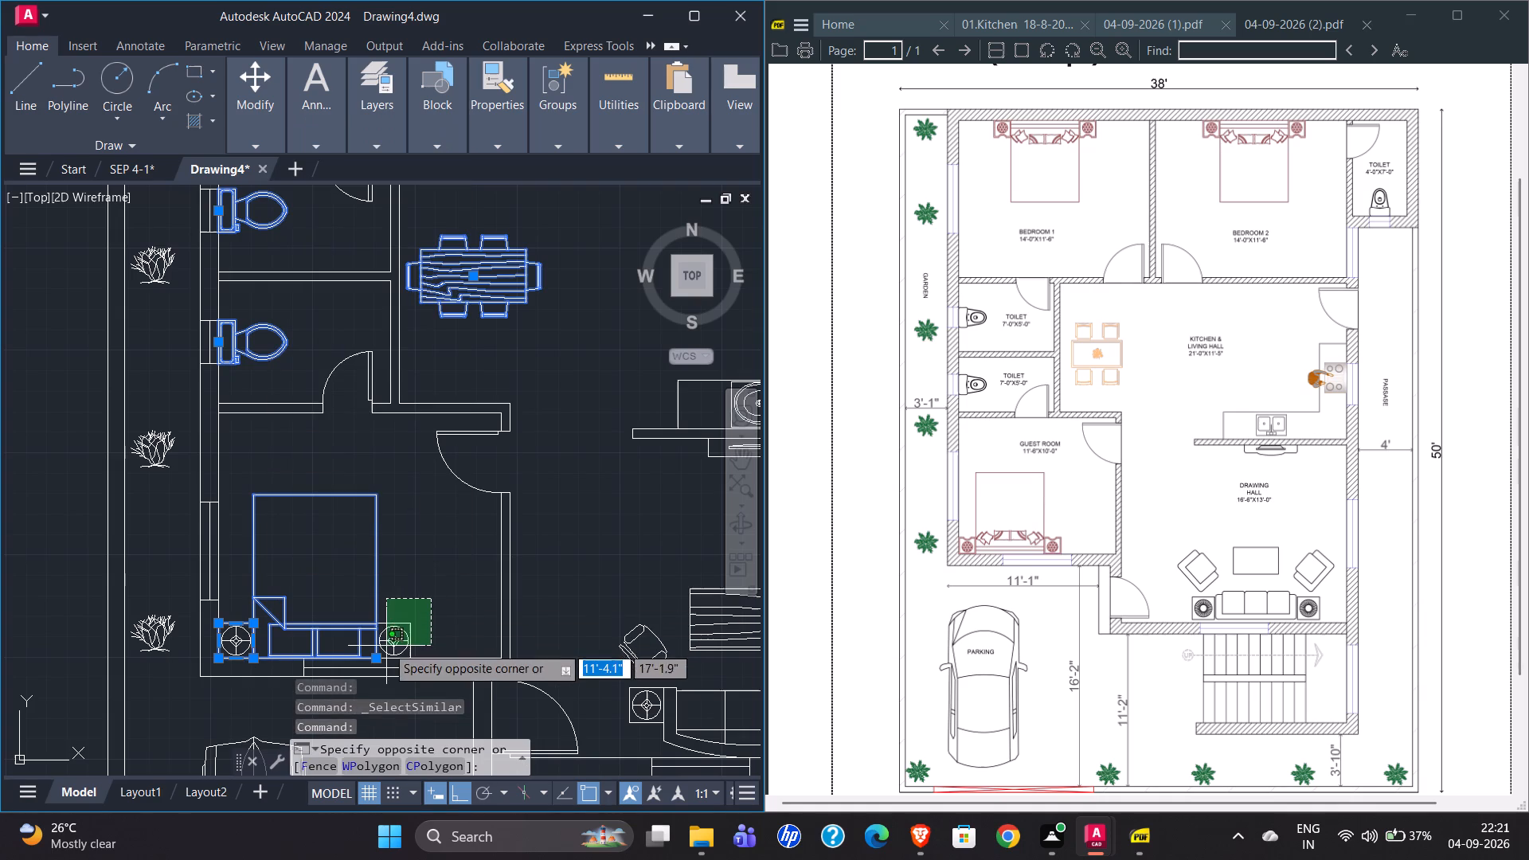
pyautogui.click(391, 645)
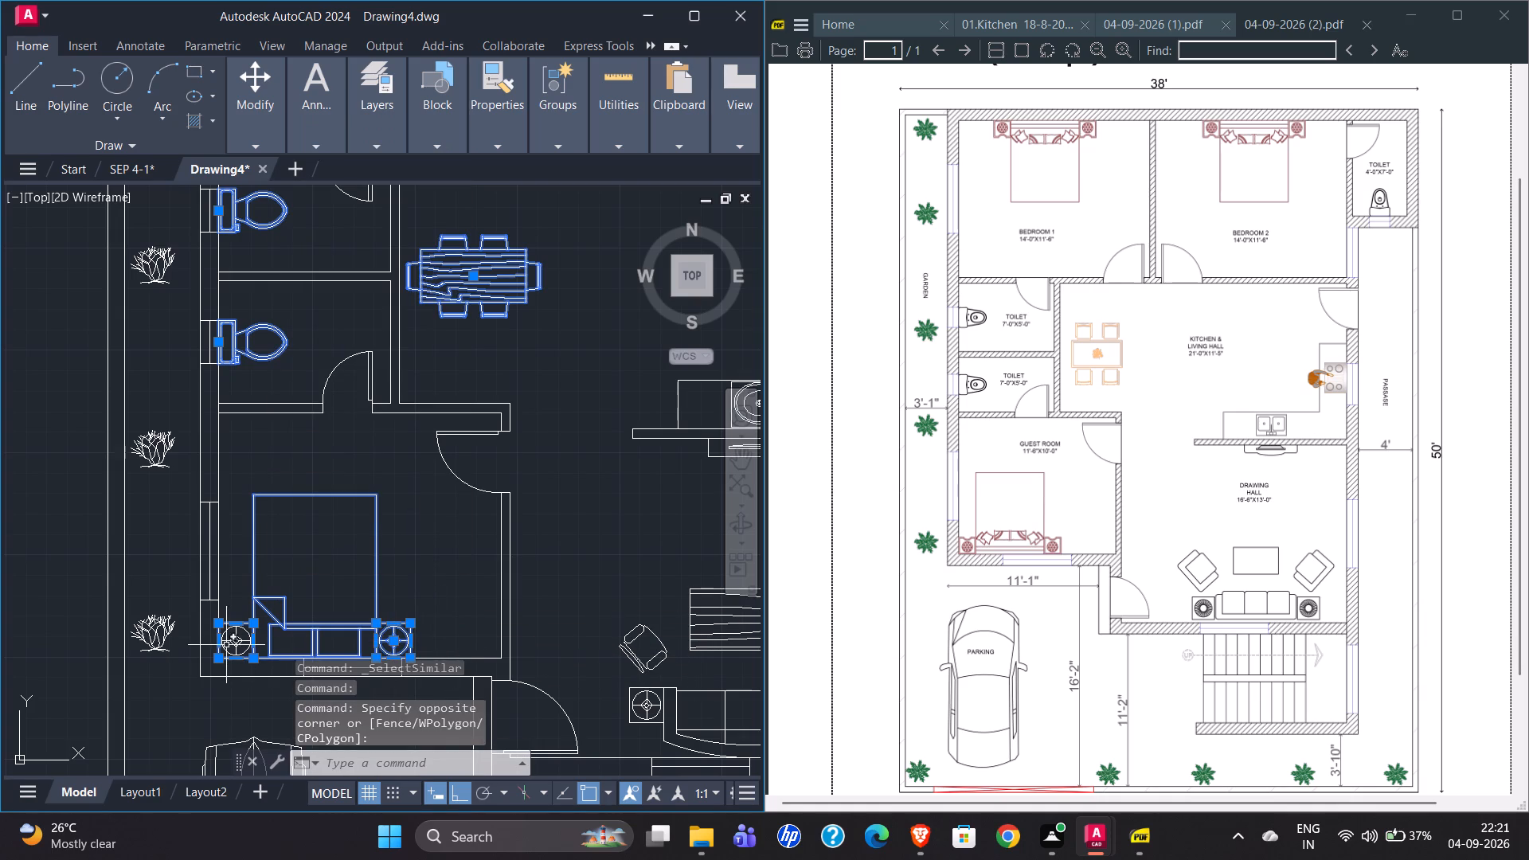
pyautogui.click(225, 634)
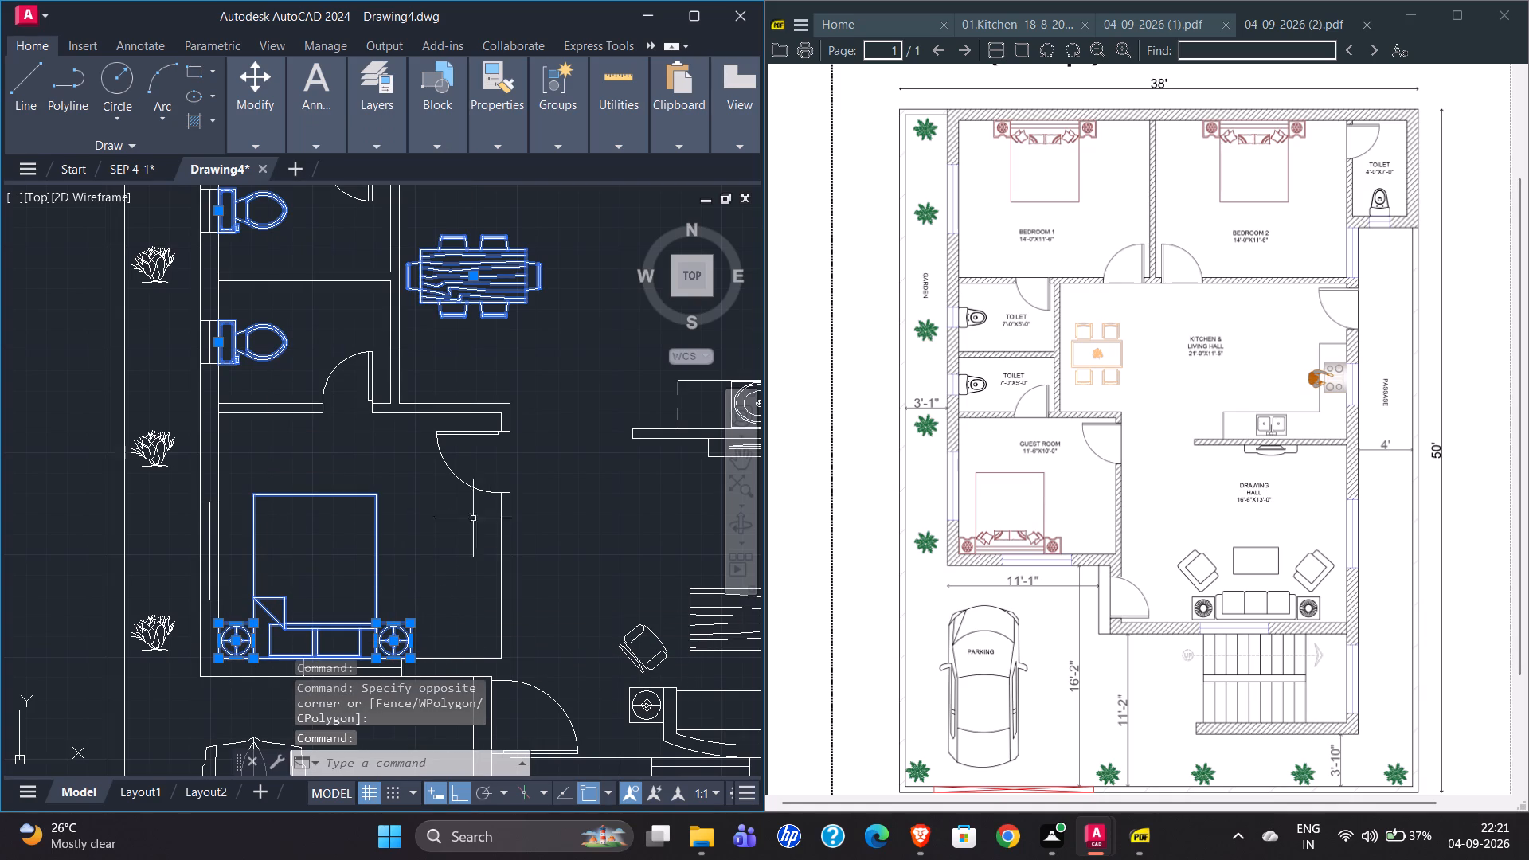
pyautogui.rightClick(437, 539)
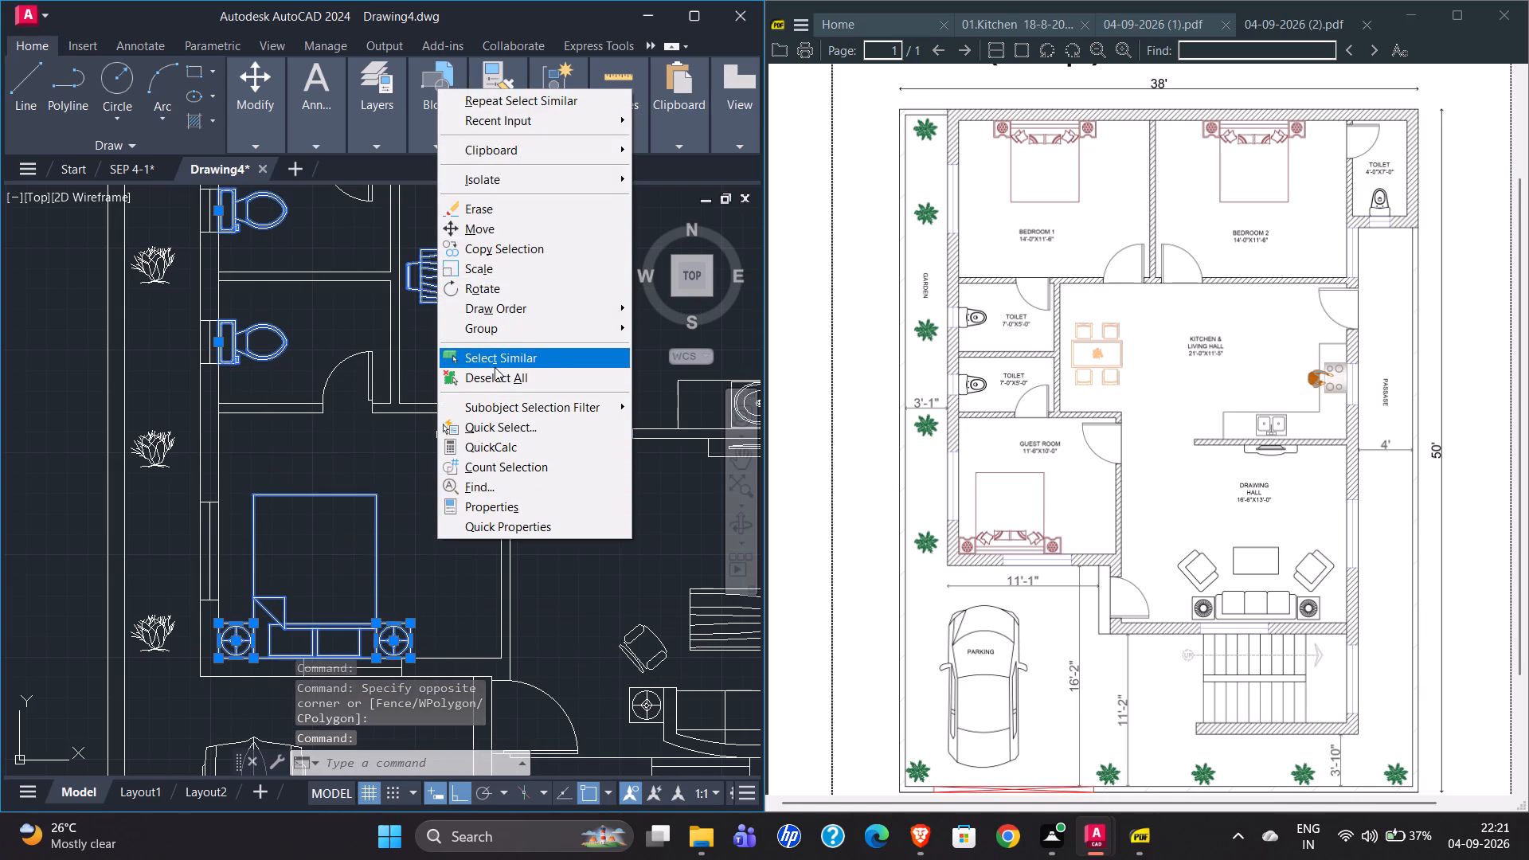
pyautogui.click(495, 367)
# Examine which objects across the plan are in the selection, from the kitchen and drawing hall to the stairs and gate.
pyautogui.scroll(-1, 248, 510)
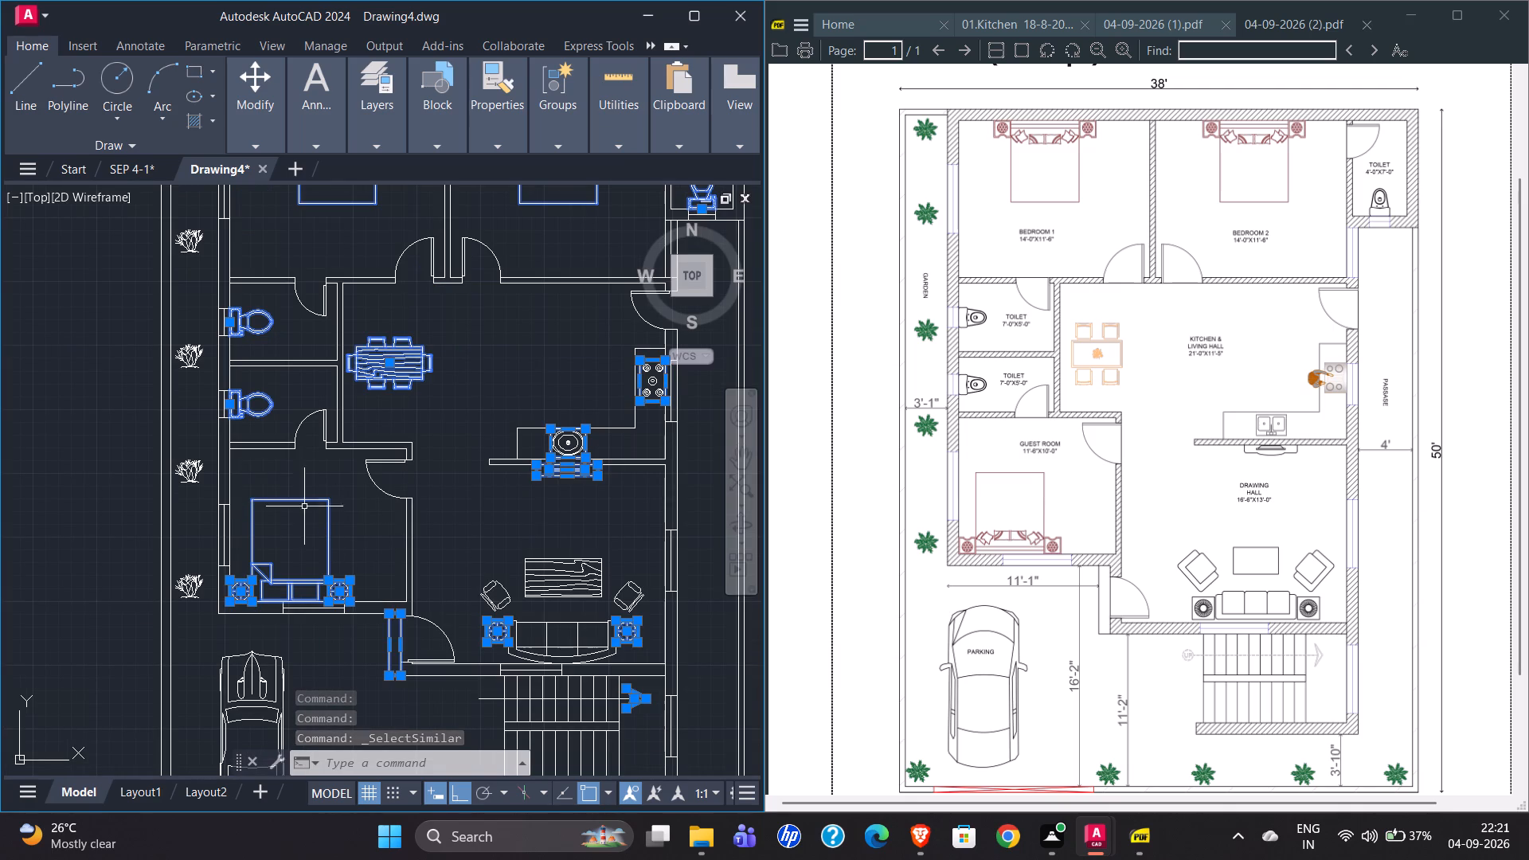
pyautogui.scroll(4, 566, 507)
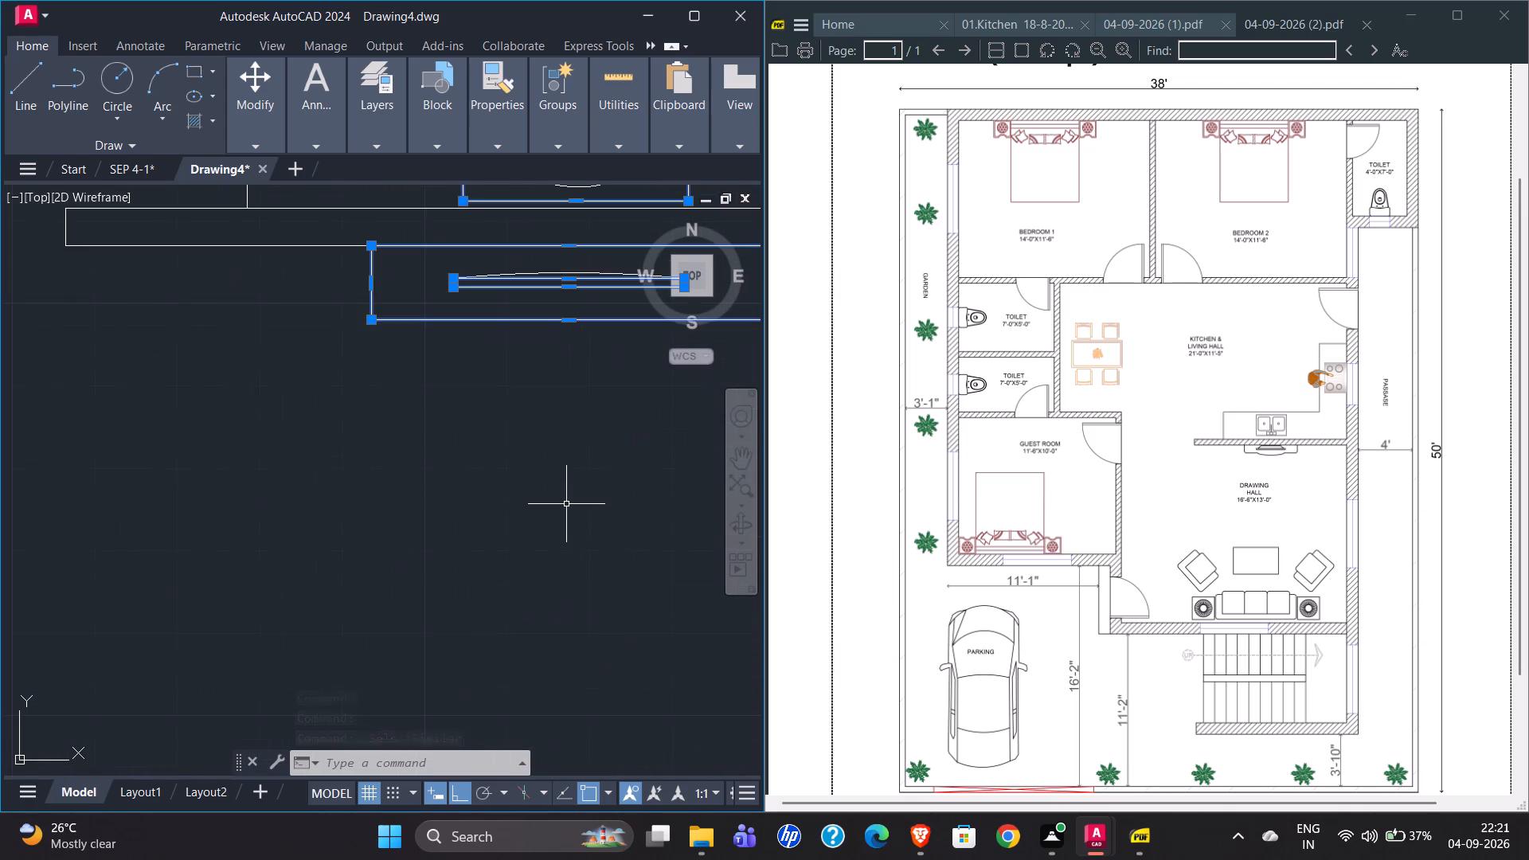
pyautogui.scroll(-4, 297, 506)
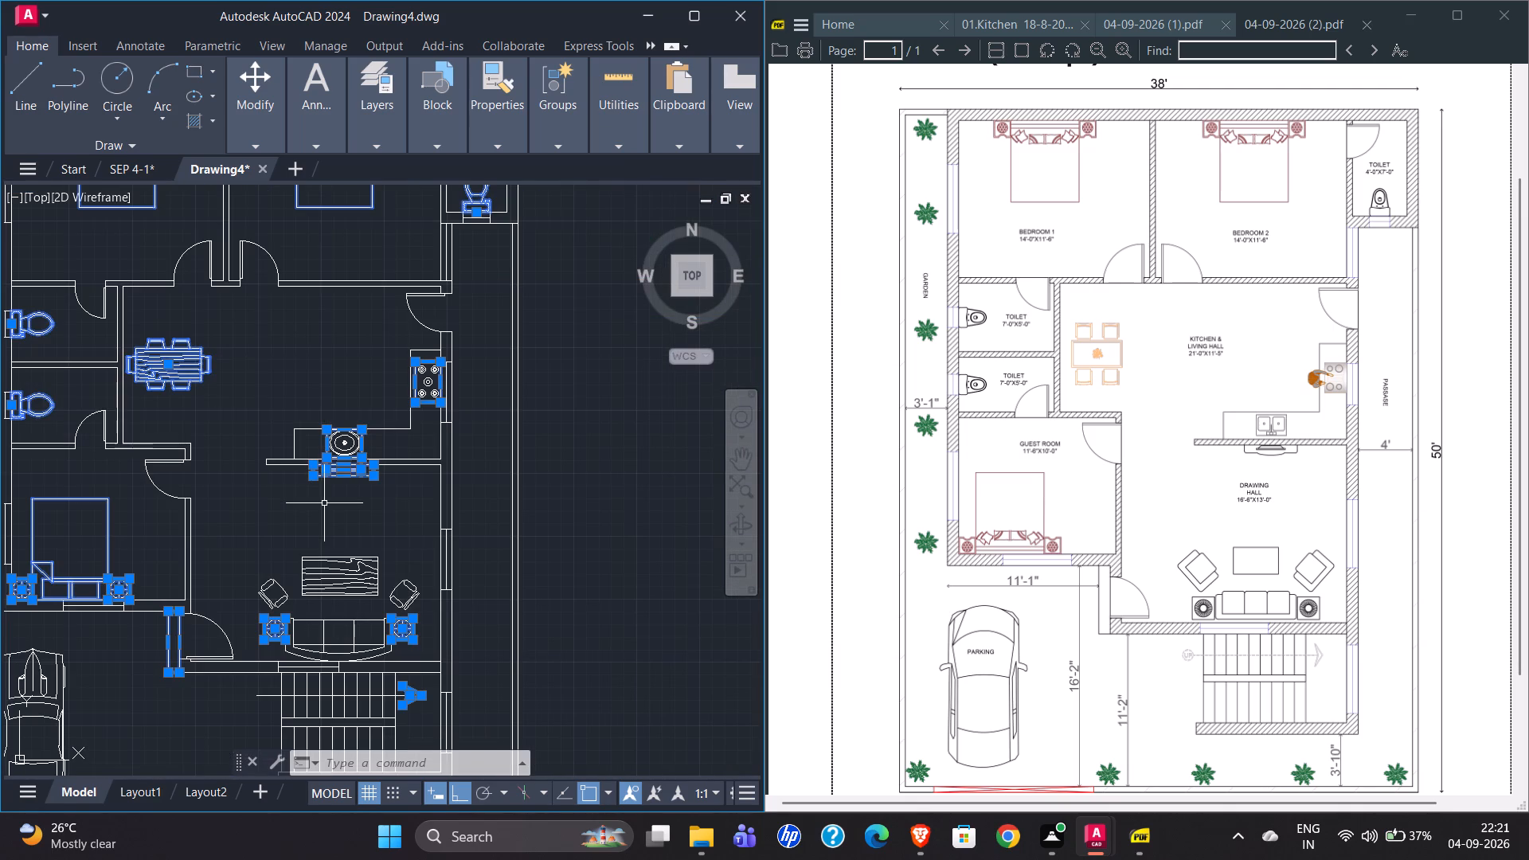
pyautogui.scroll(2, 413, 725)
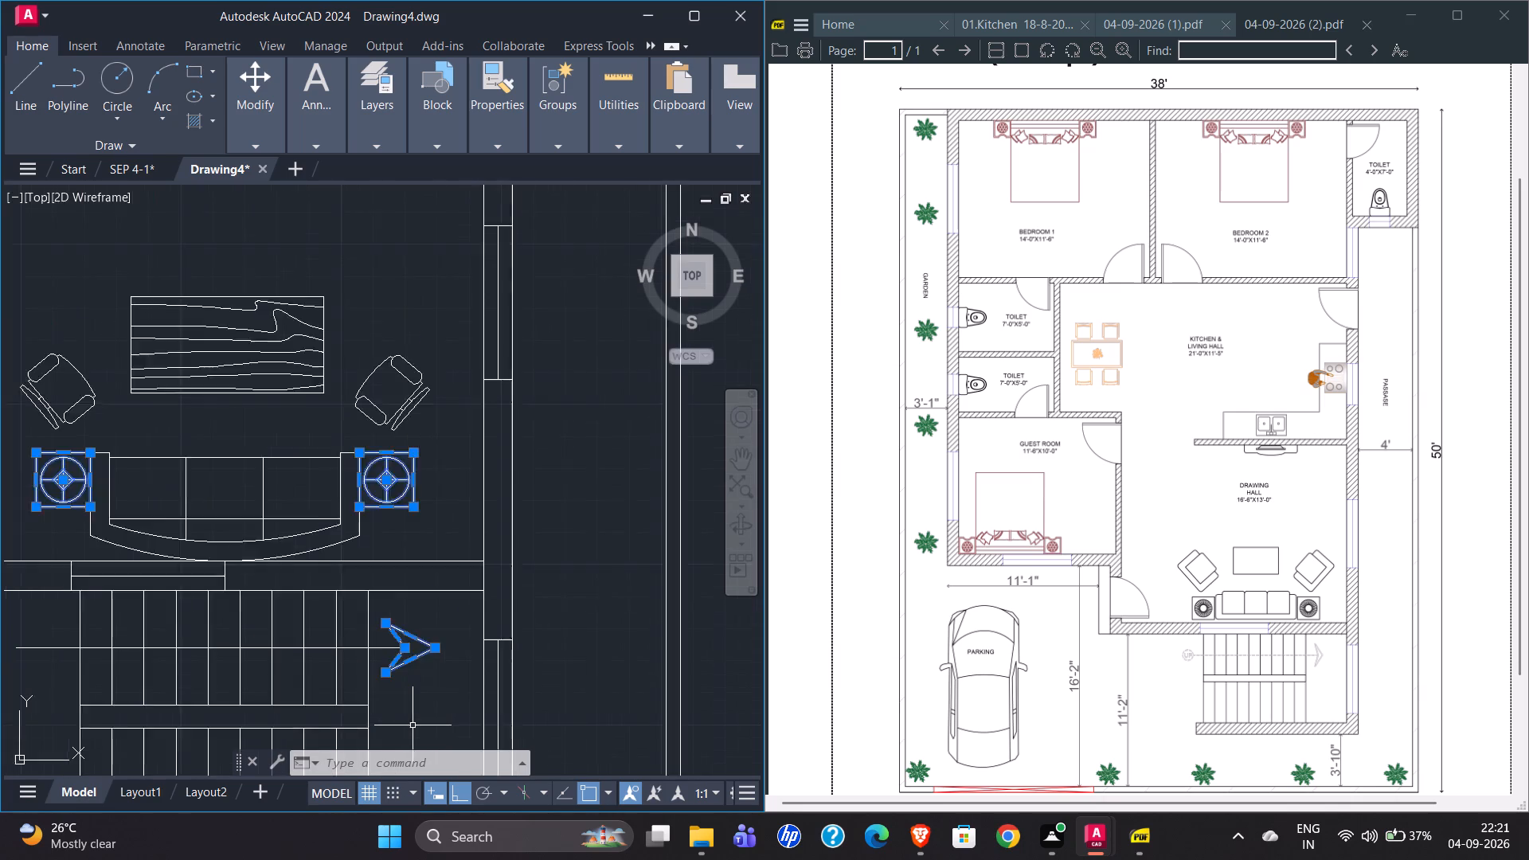
pyautogui.scroll(2, 413, 725)
pyautogui.scroll(-4, 329, 698)
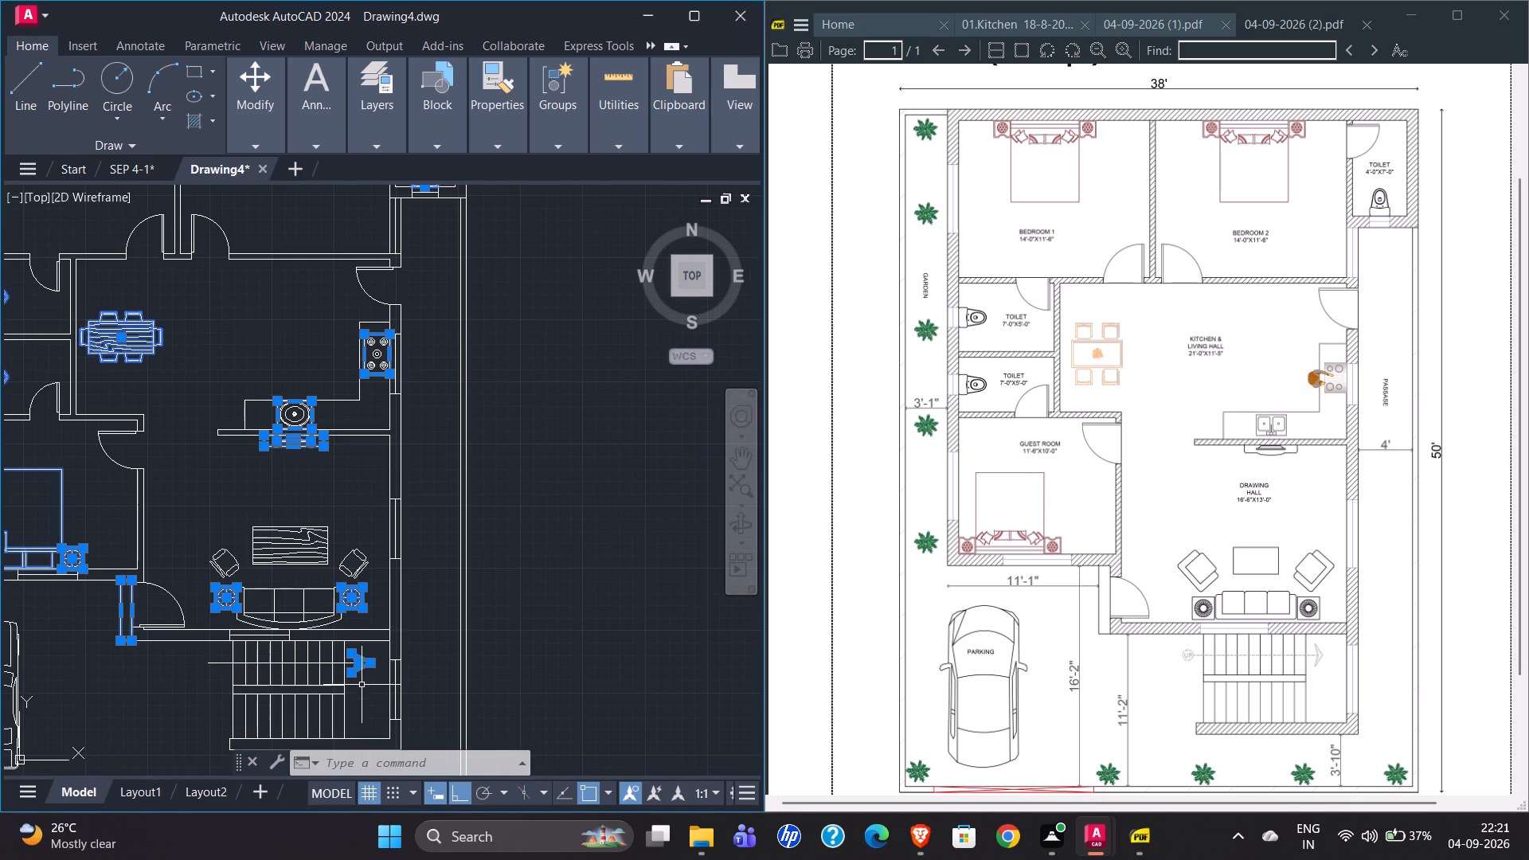
pyautogui.scroll(-1, 371, 407)
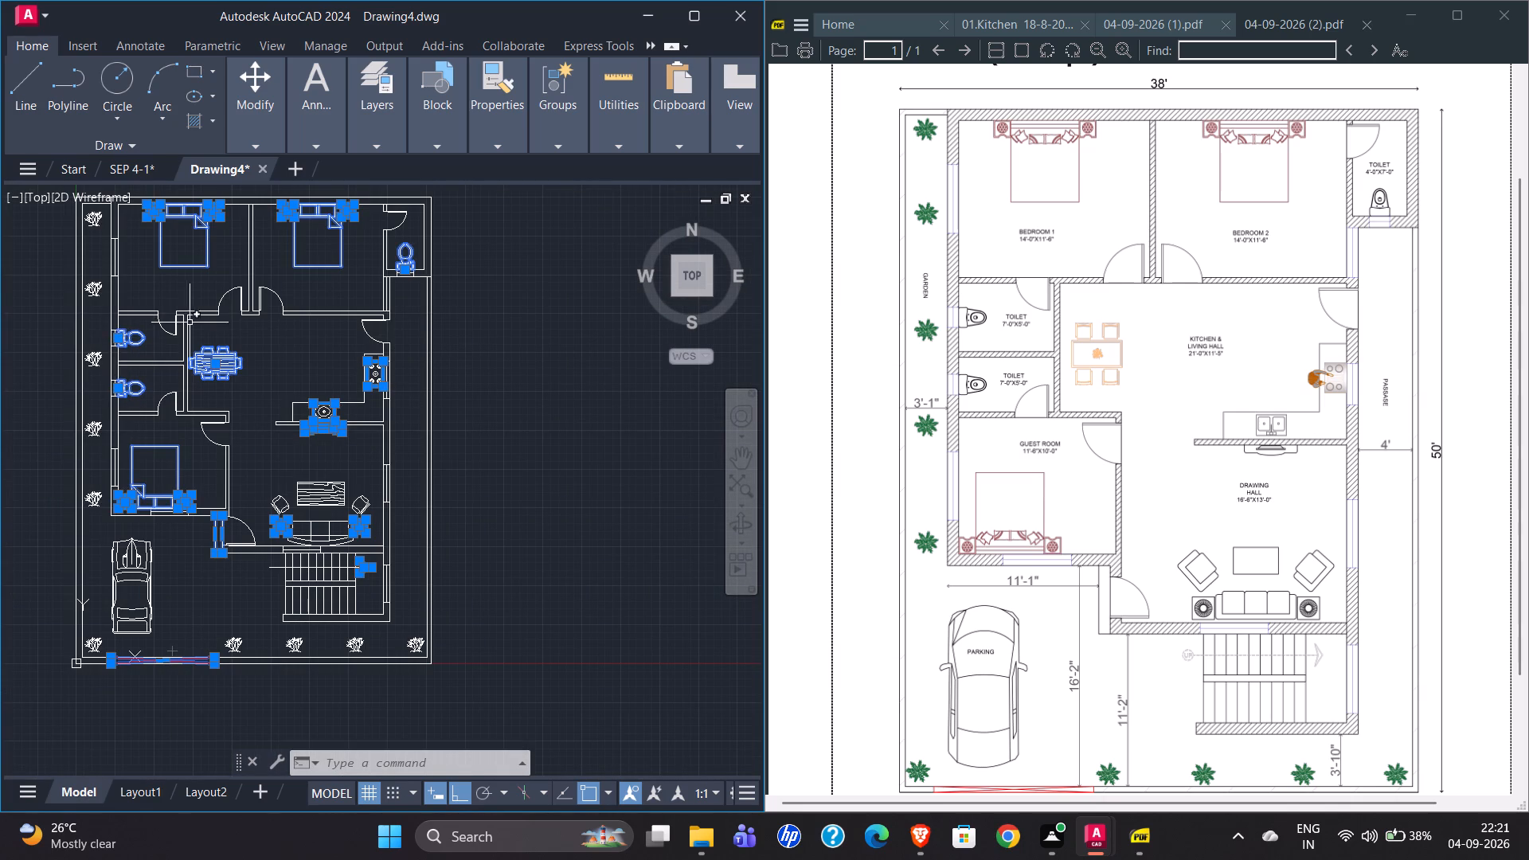
pyautogui.scroll(-1, 243, 393)
pyautogui.scroll(4, 164, 584)
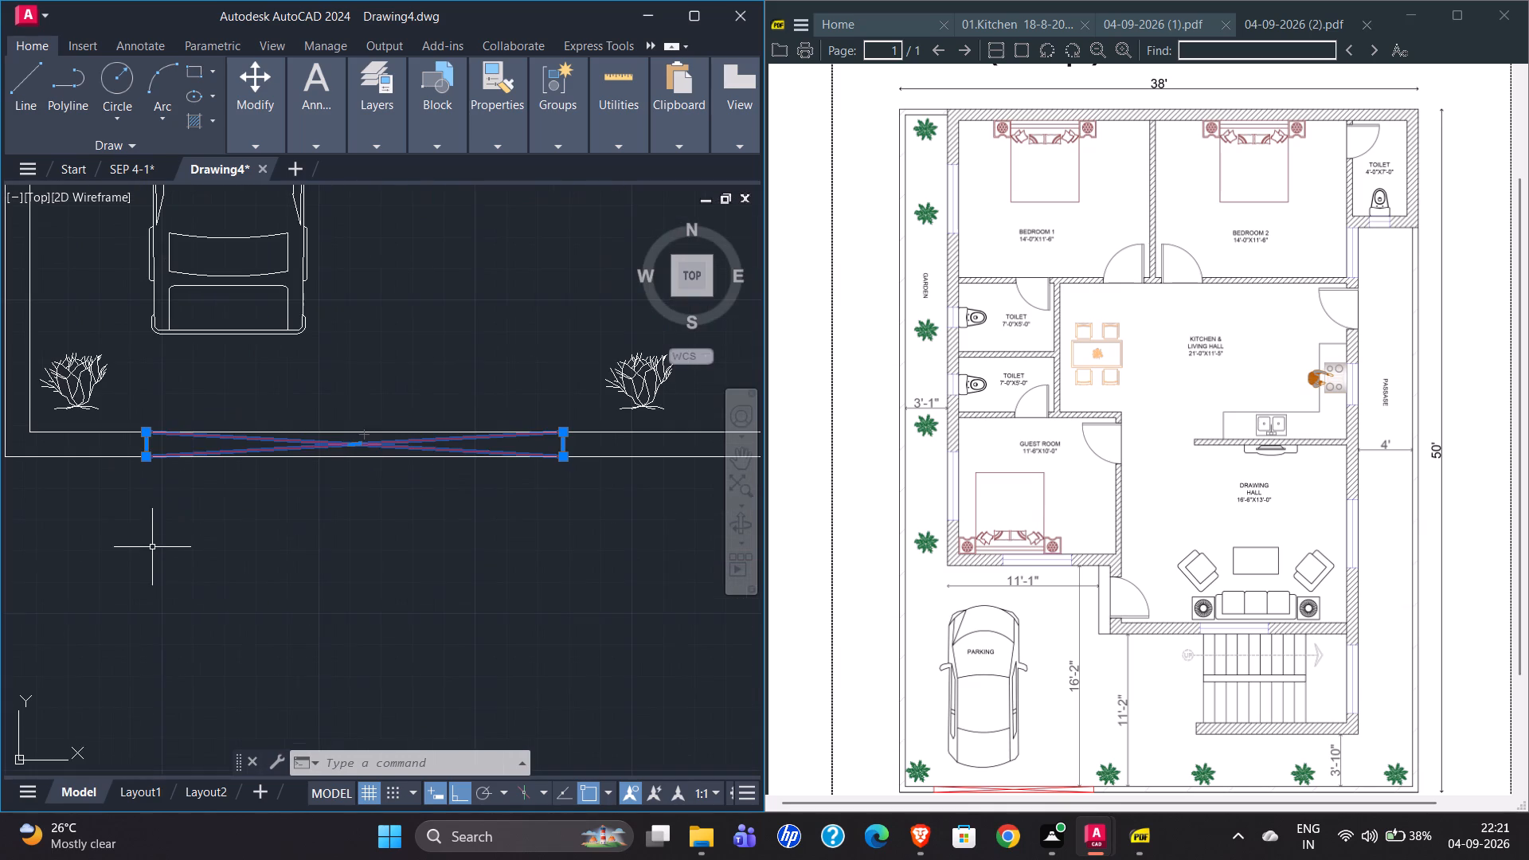
pyautogui.scroll(-2, 119, 557)
pyautogui.scroll(-2, 189, 553)
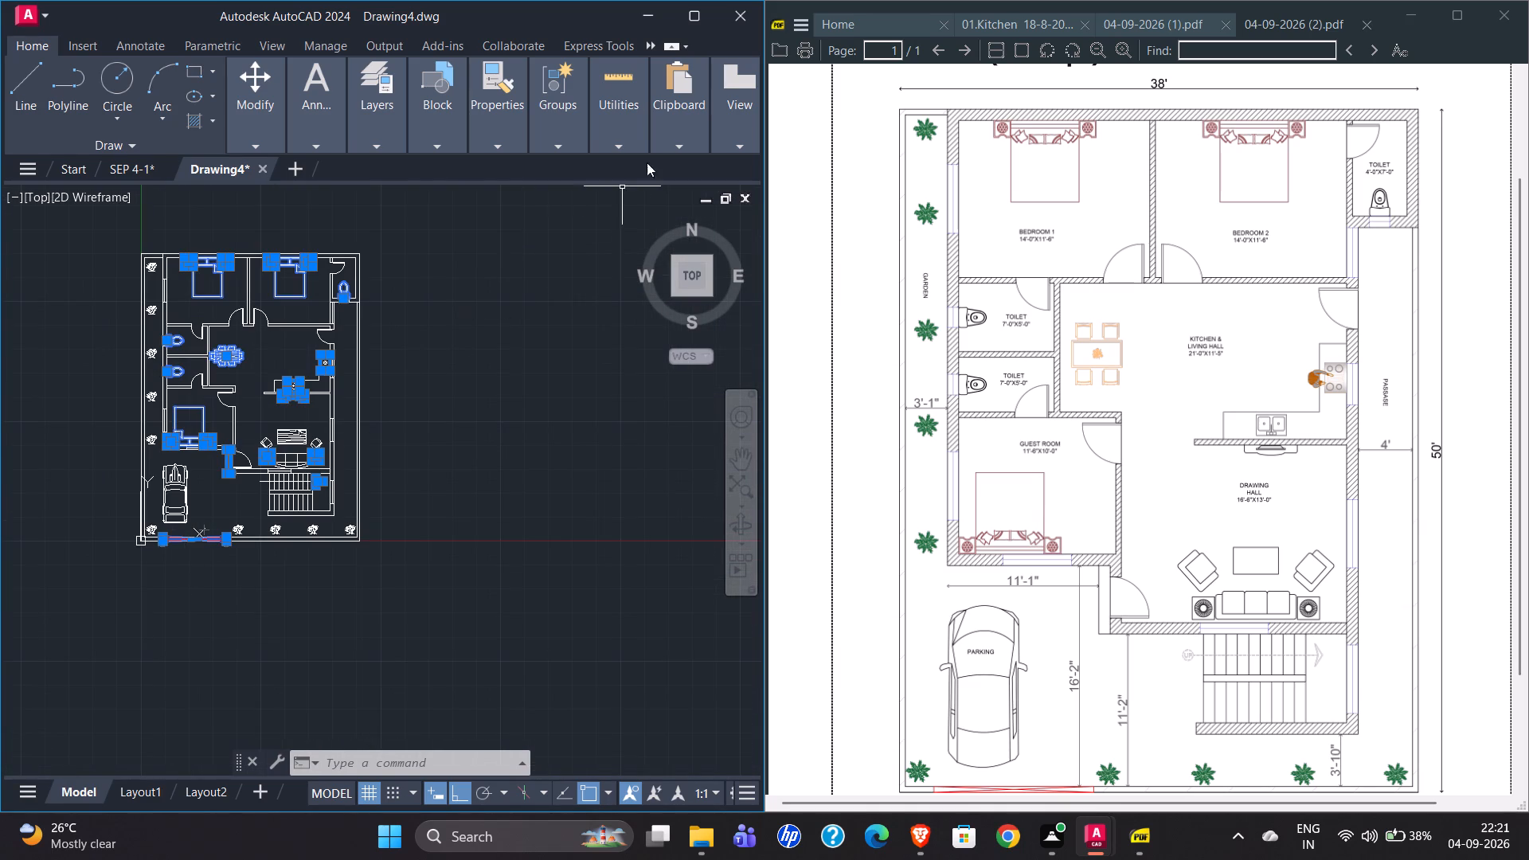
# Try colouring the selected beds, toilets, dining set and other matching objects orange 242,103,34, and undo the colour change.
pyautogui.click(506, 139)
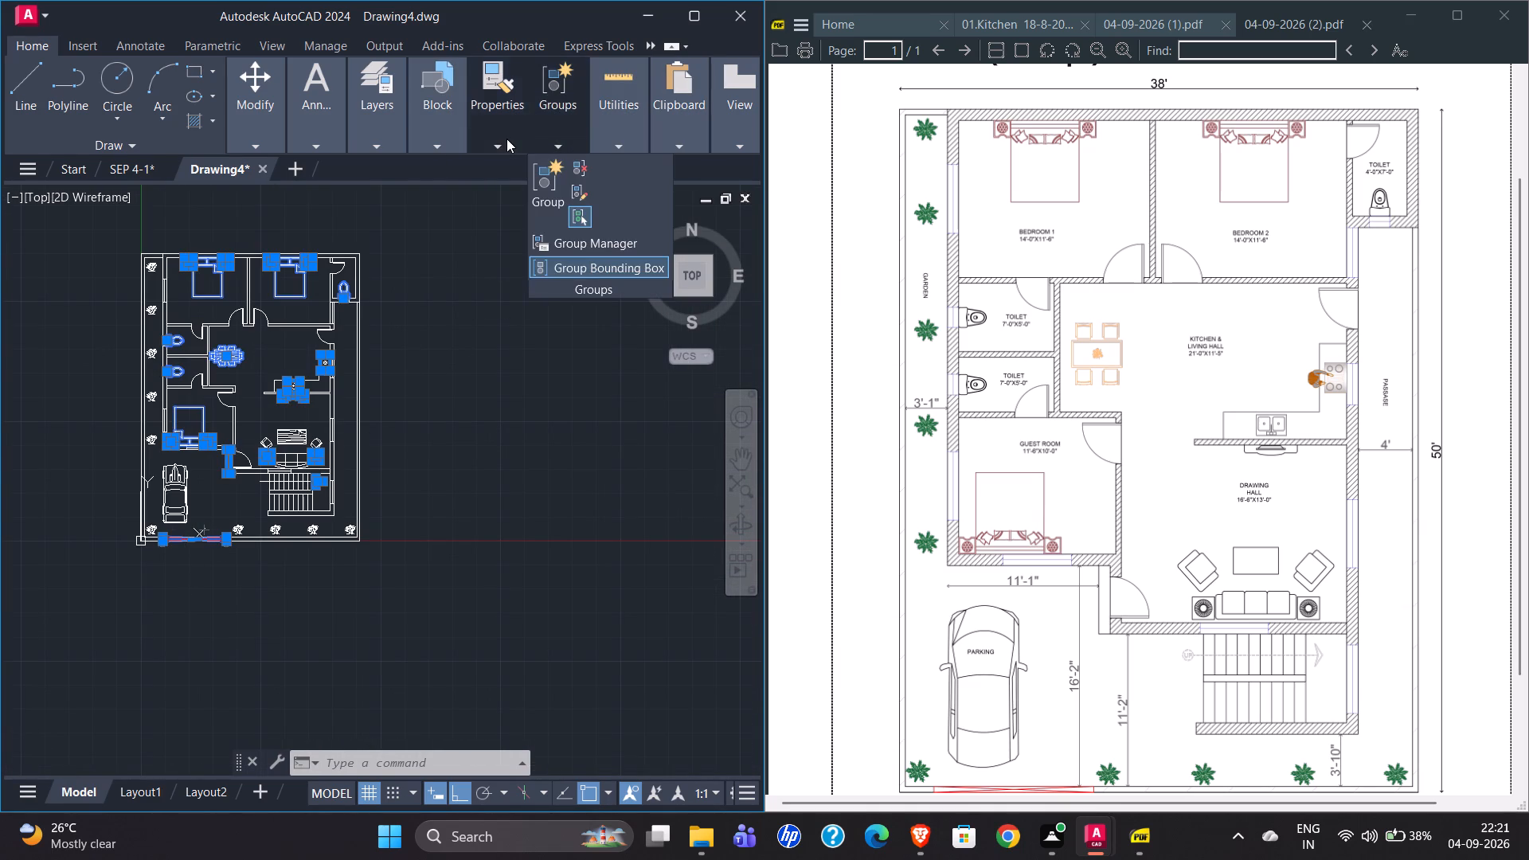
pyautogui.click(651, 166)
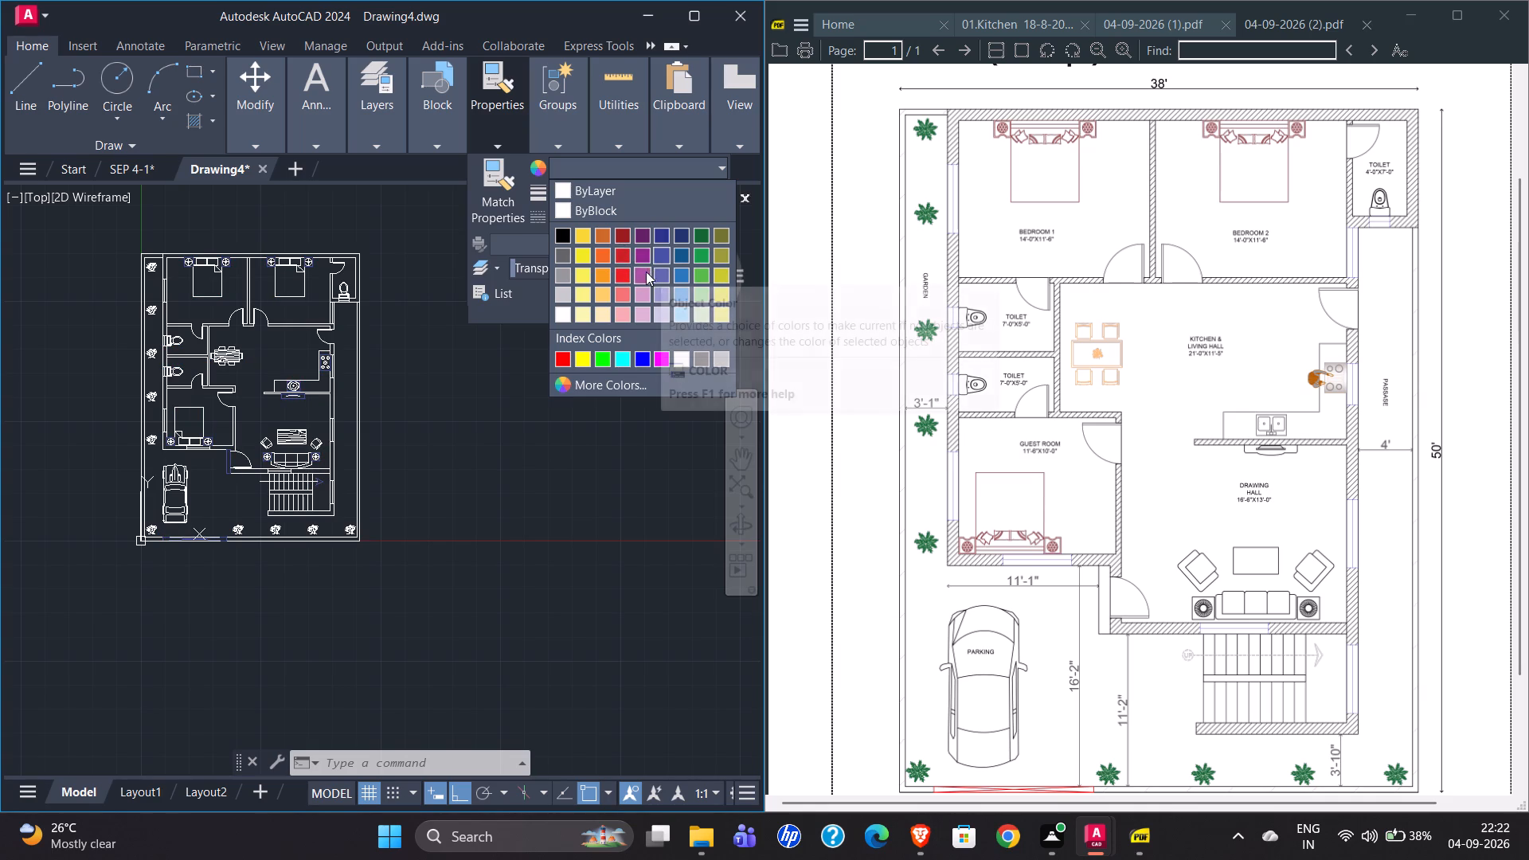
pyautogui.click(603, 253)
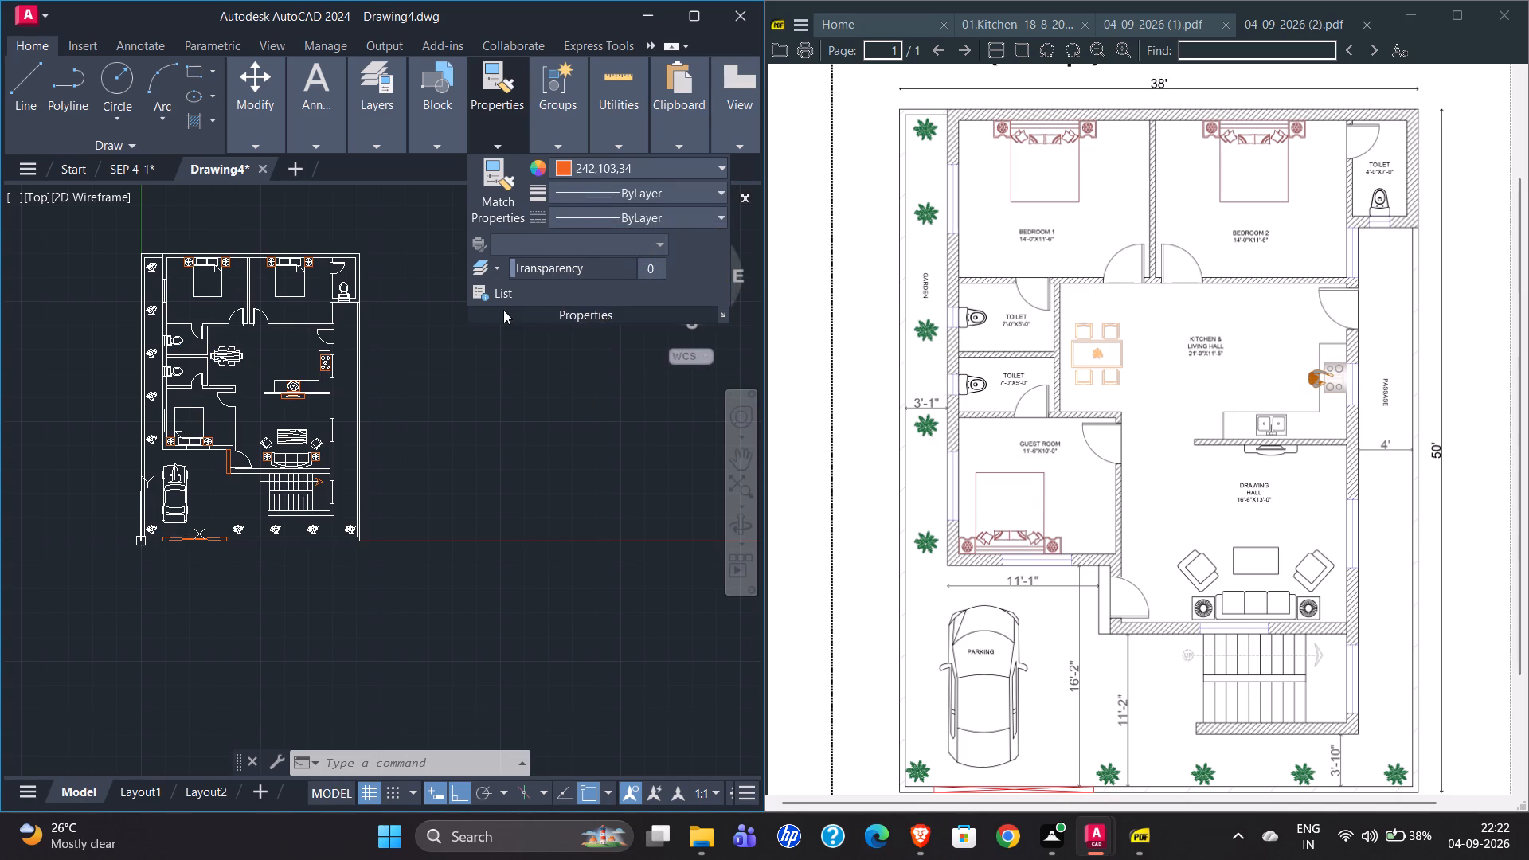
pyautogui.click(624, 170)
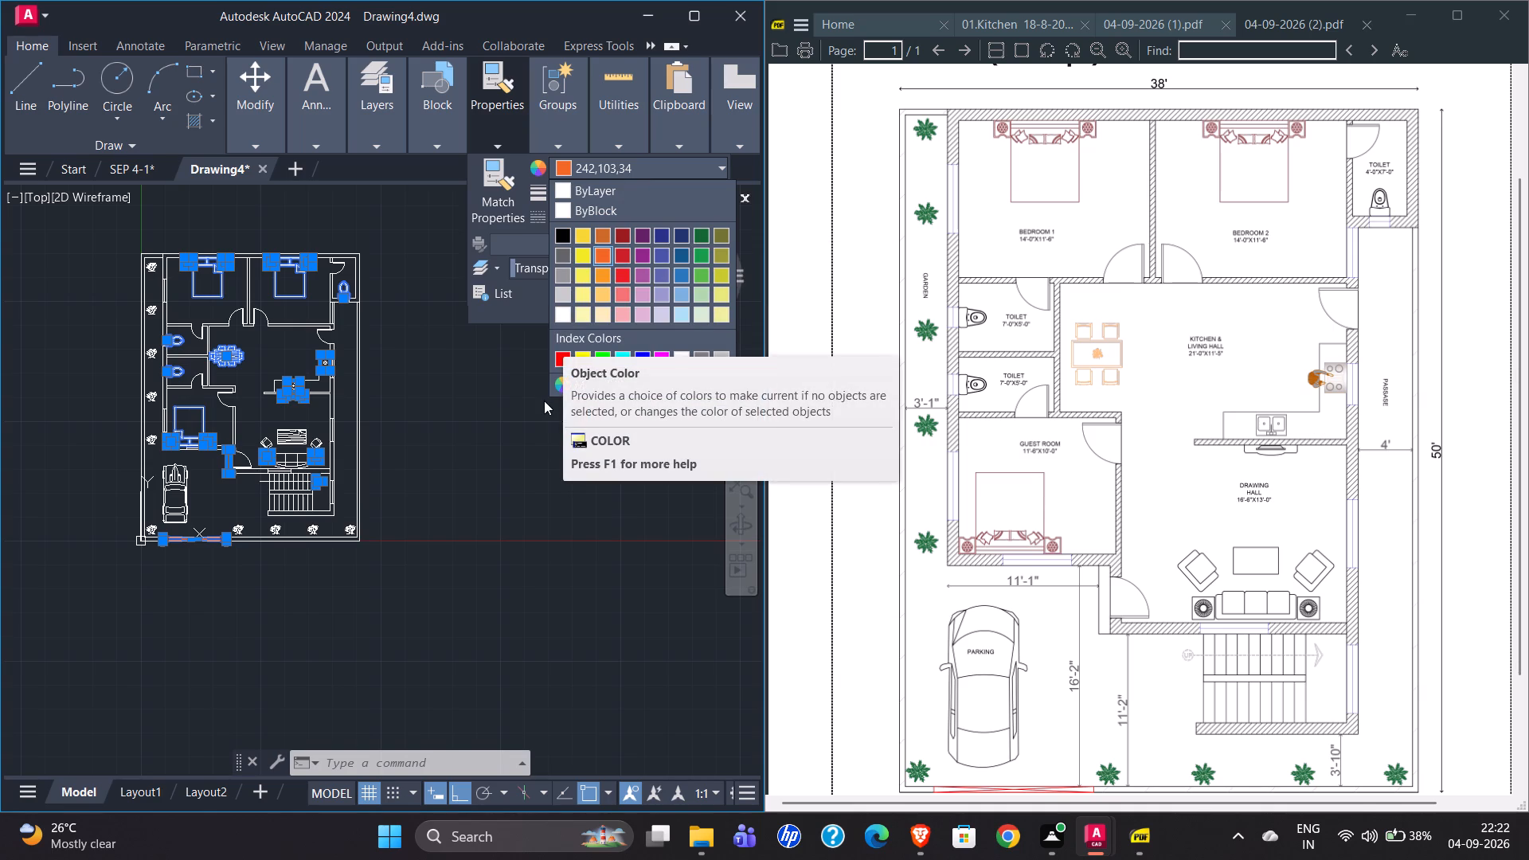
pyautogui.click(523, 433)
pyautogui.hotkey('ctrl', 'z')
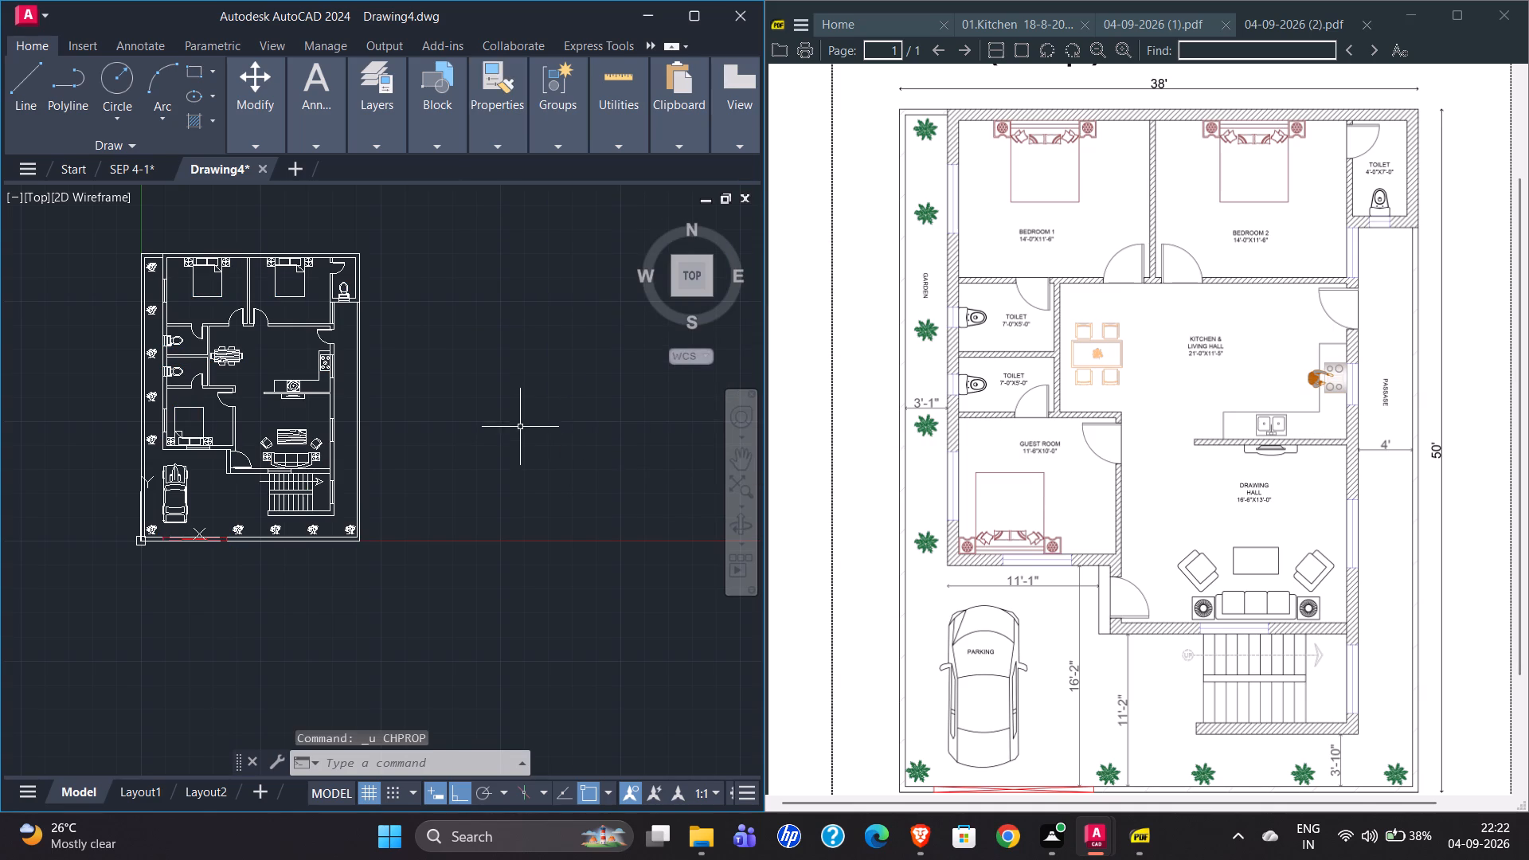
# Examine the floor plan from the parking, gate and stairs up to the bedrooms and toilets.
pyautogui.scroll(4, 168, 455)
pyautogui.scroll(-1, 158, 436)
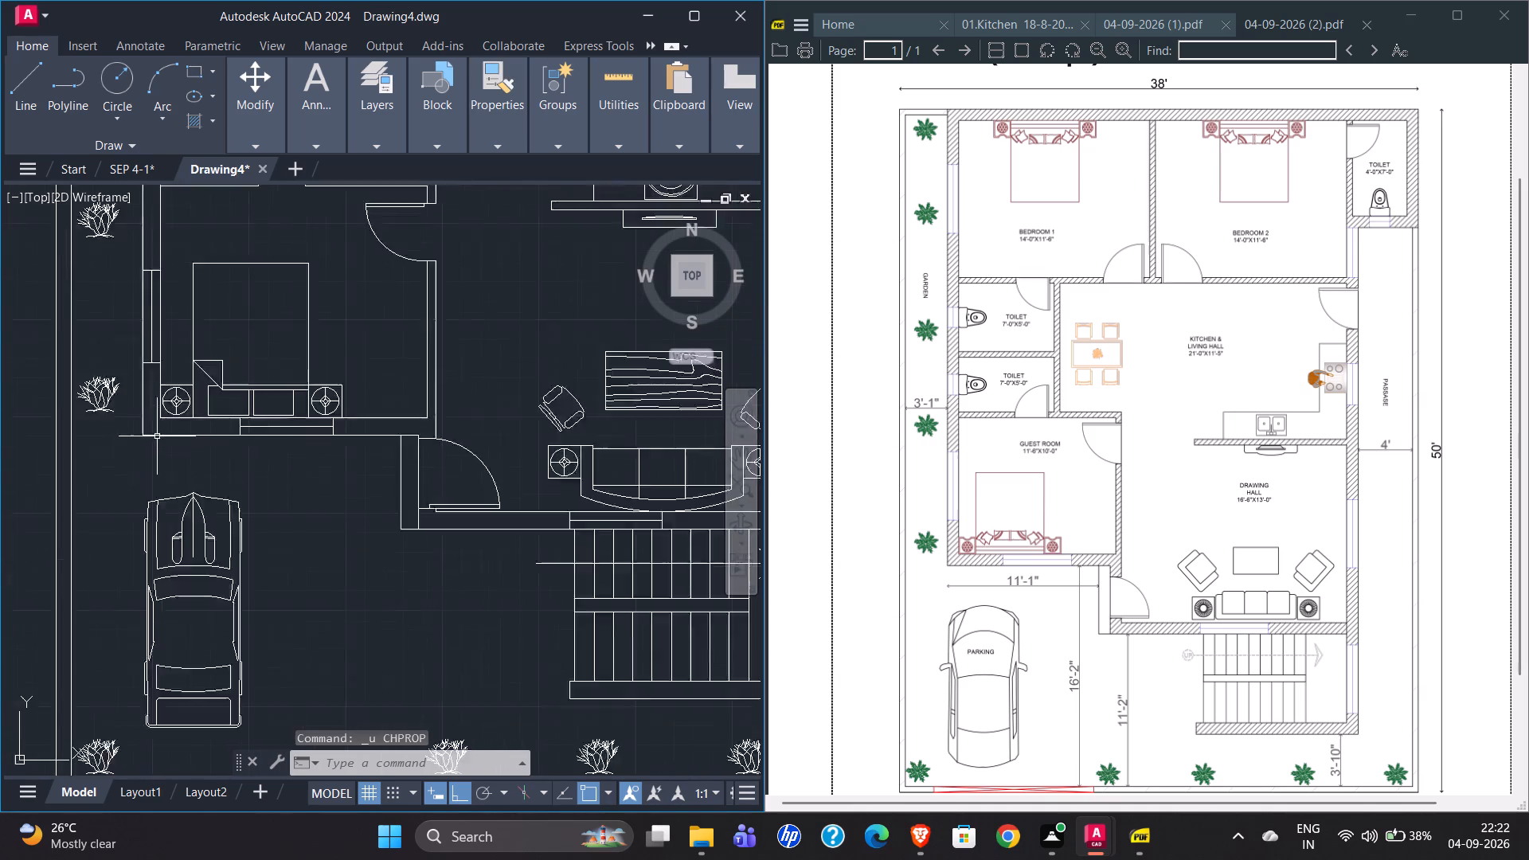
pyautogui.scroll(-2, 155, 439)
pyautogui.scroll(3, 170, 633)
pyautogui.scroll(-2, 97, 620)
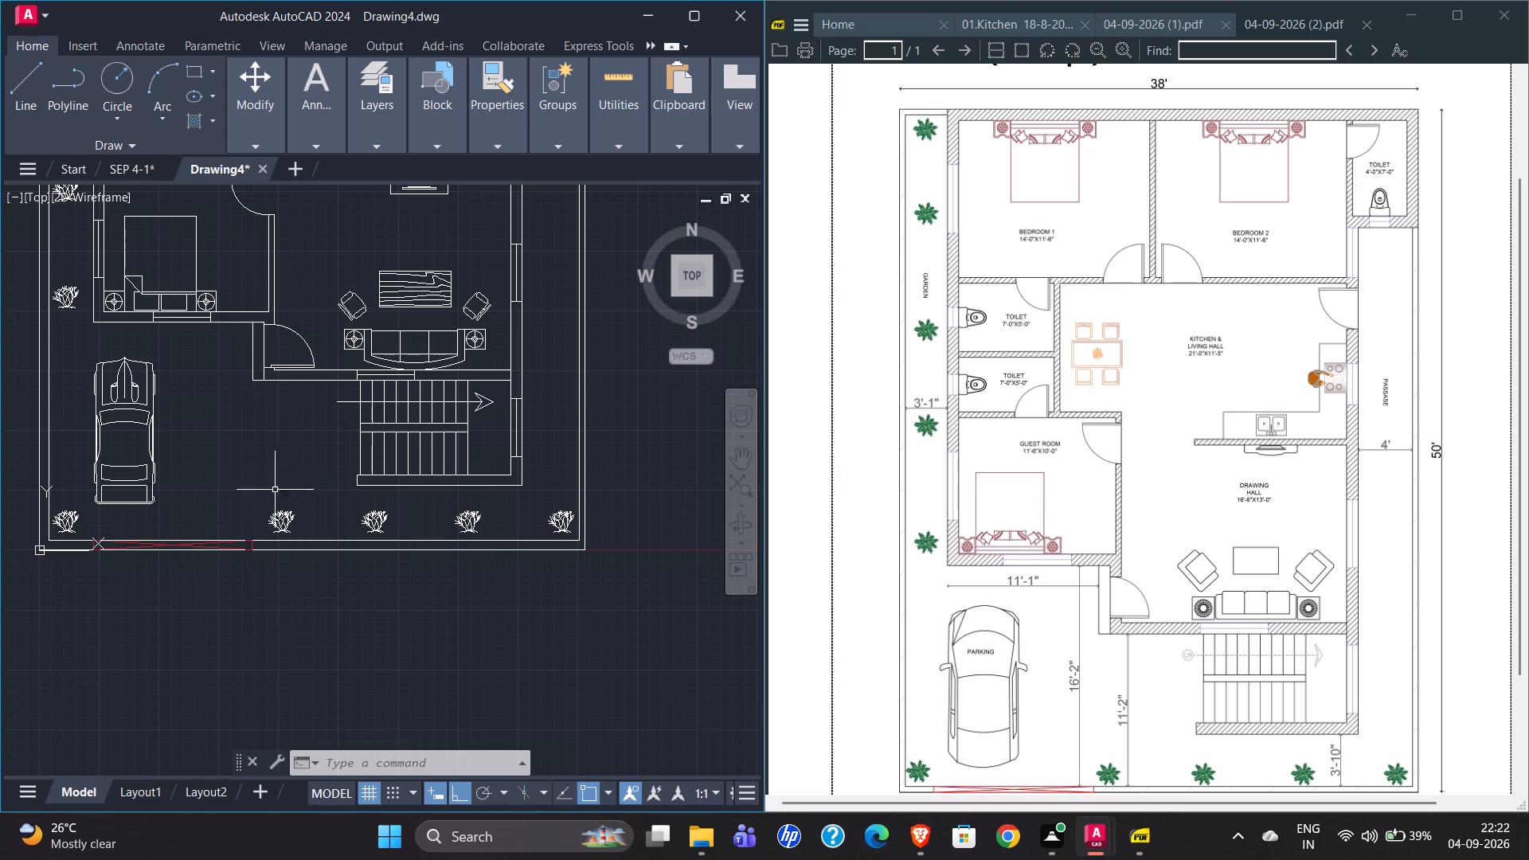
pyautogui.scroll(-2, 291, 592)
pyautogui.scroll(3, 268, 310)
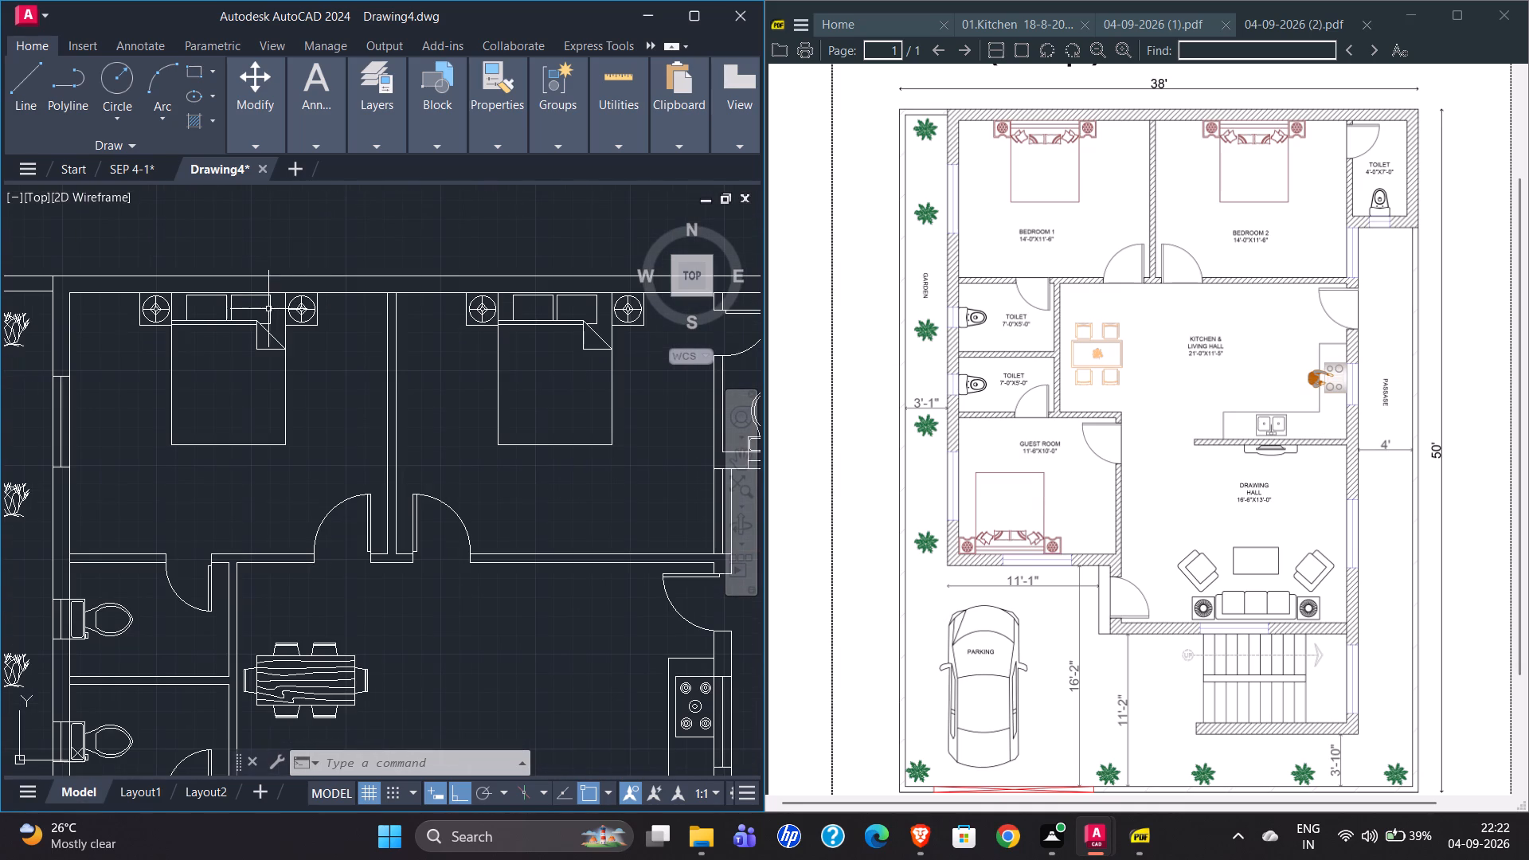
pyautogui.scroll(-1, 255, 321)
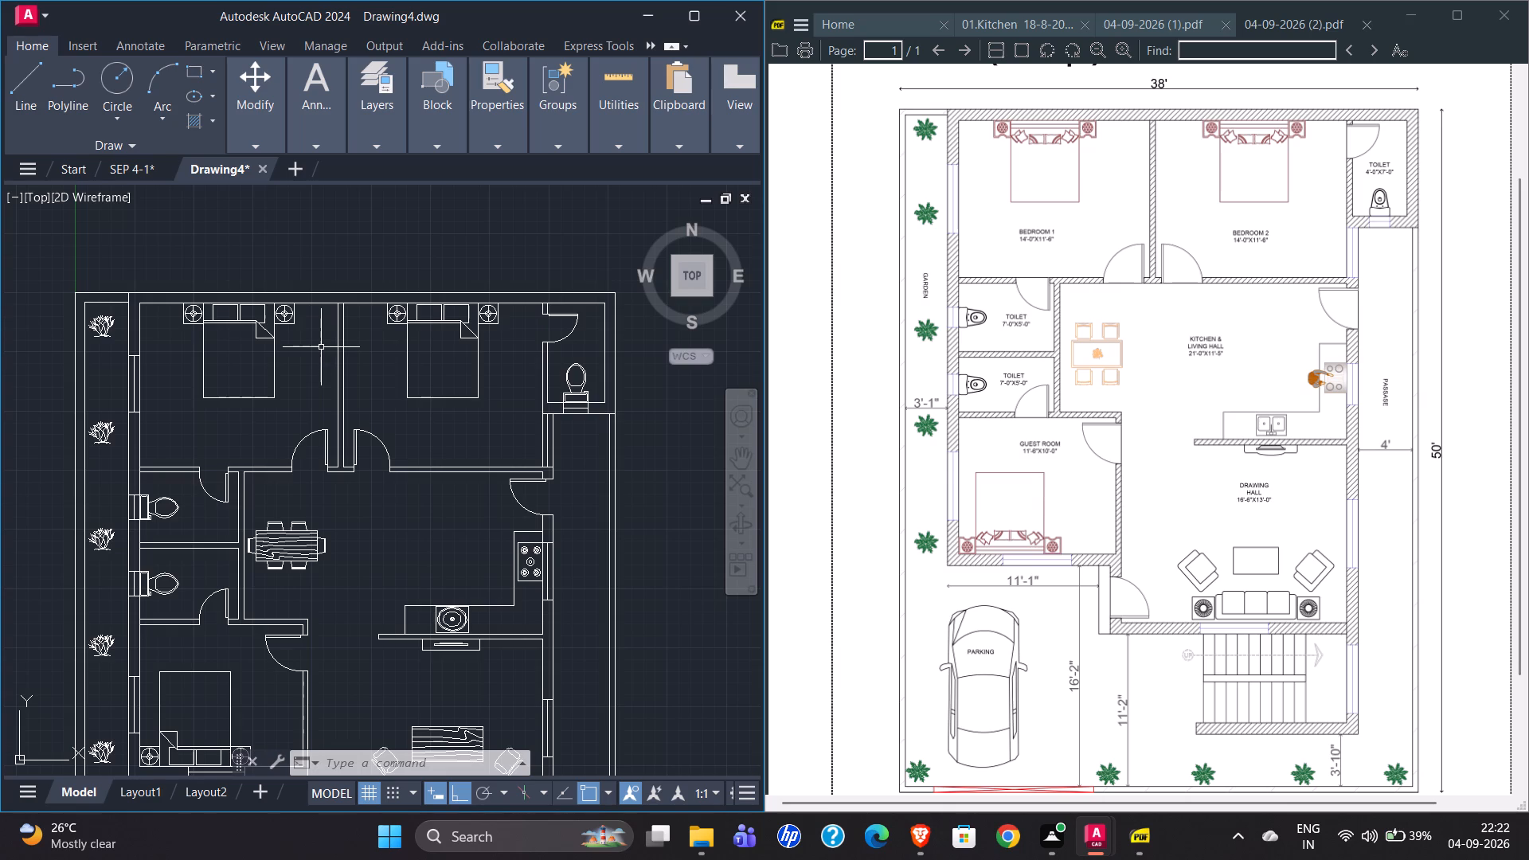
# Hatch the north outer walls, Bedroom 1's lower west wall segment and the partition between the bedrooms with ANSI32 at scale 0.5.
pyautogui.click(193, 115)
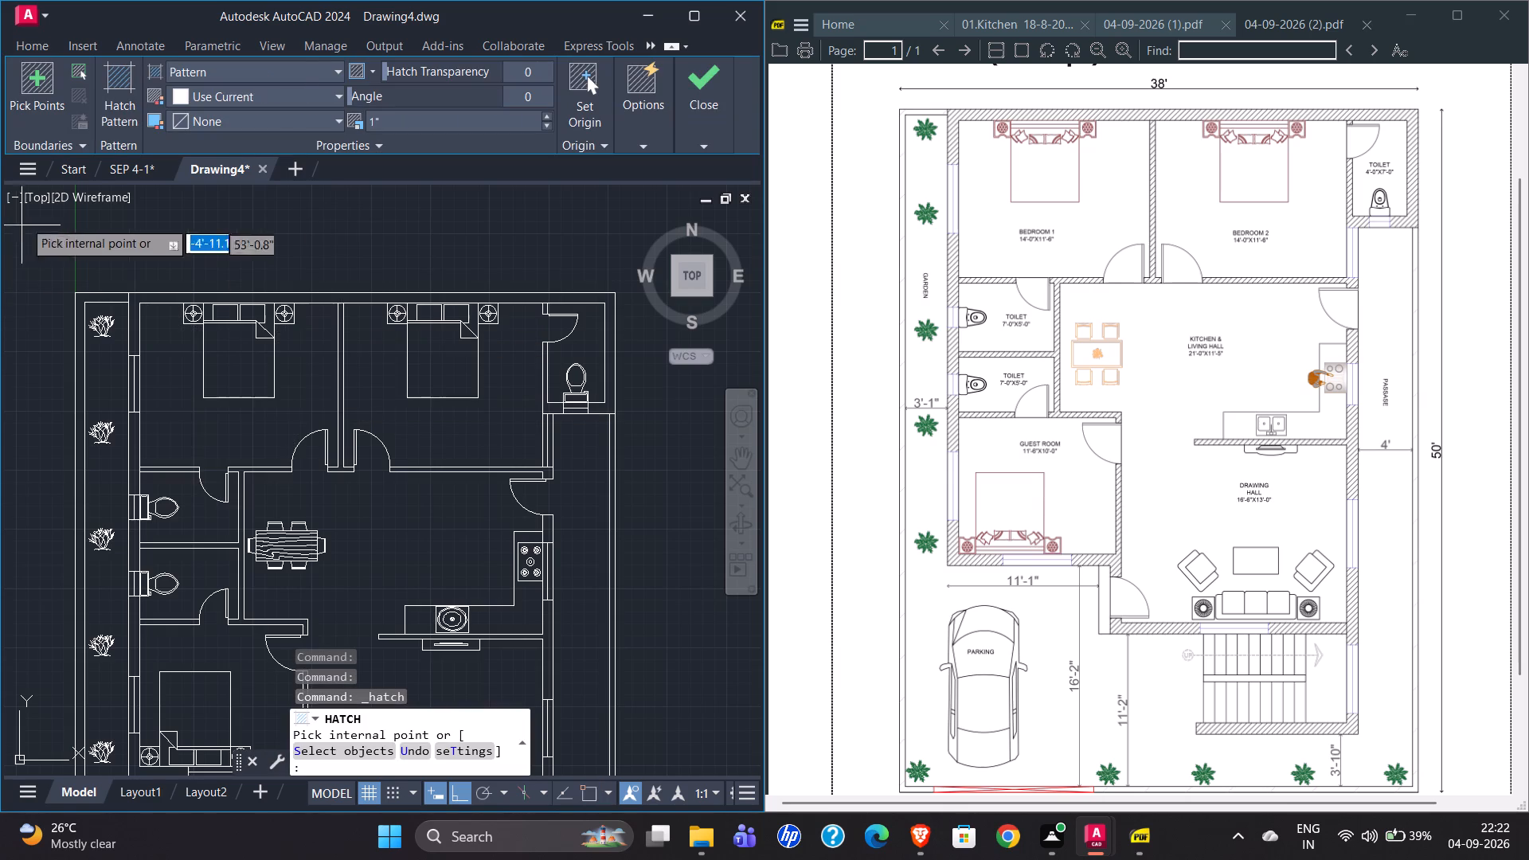
pyautogui.click(213, 78)
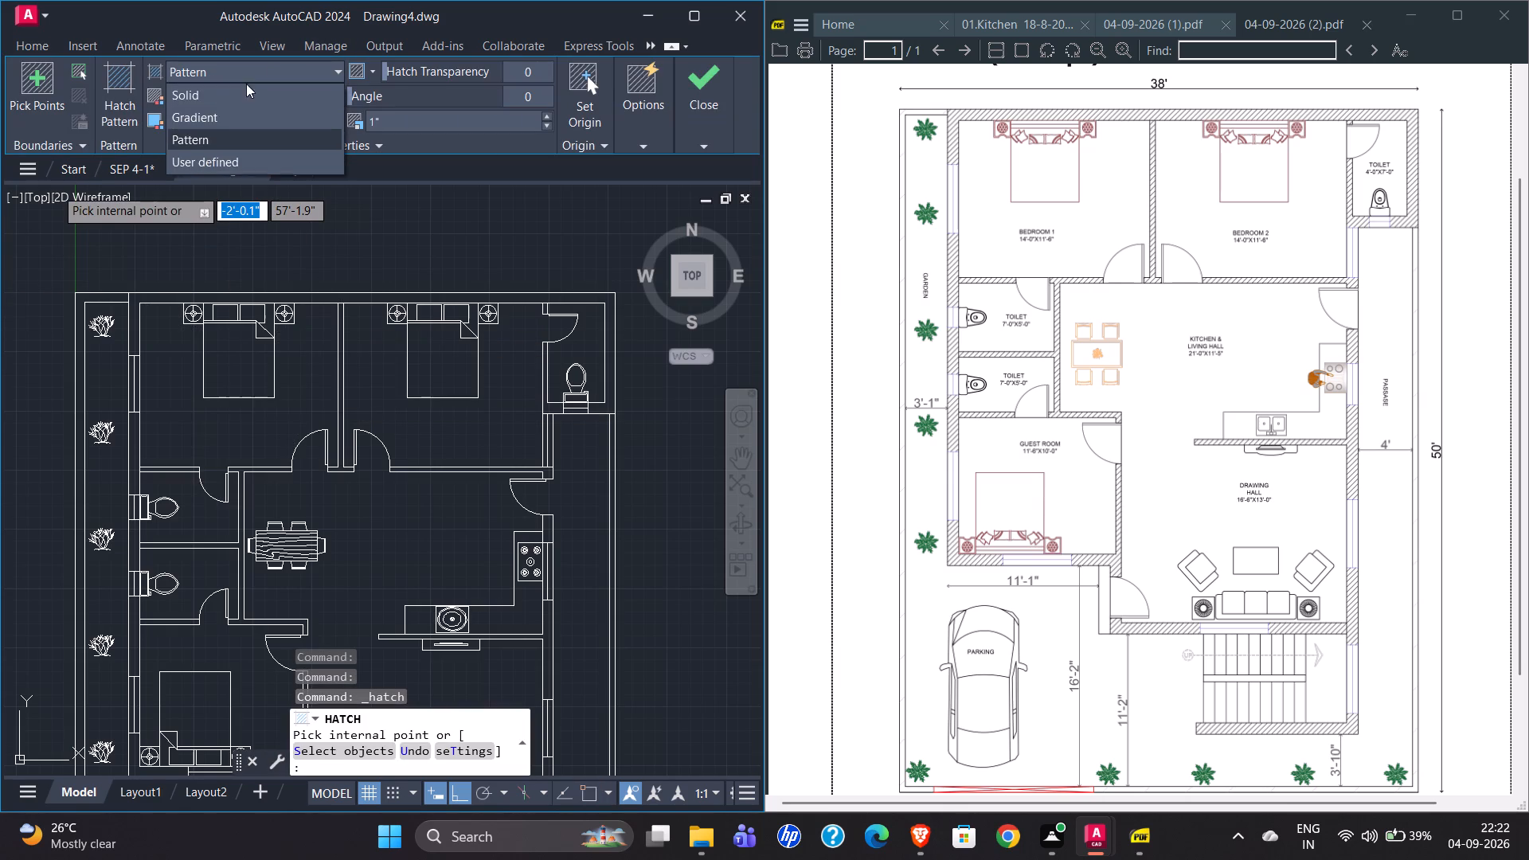
pyautogui.click(116, 102)
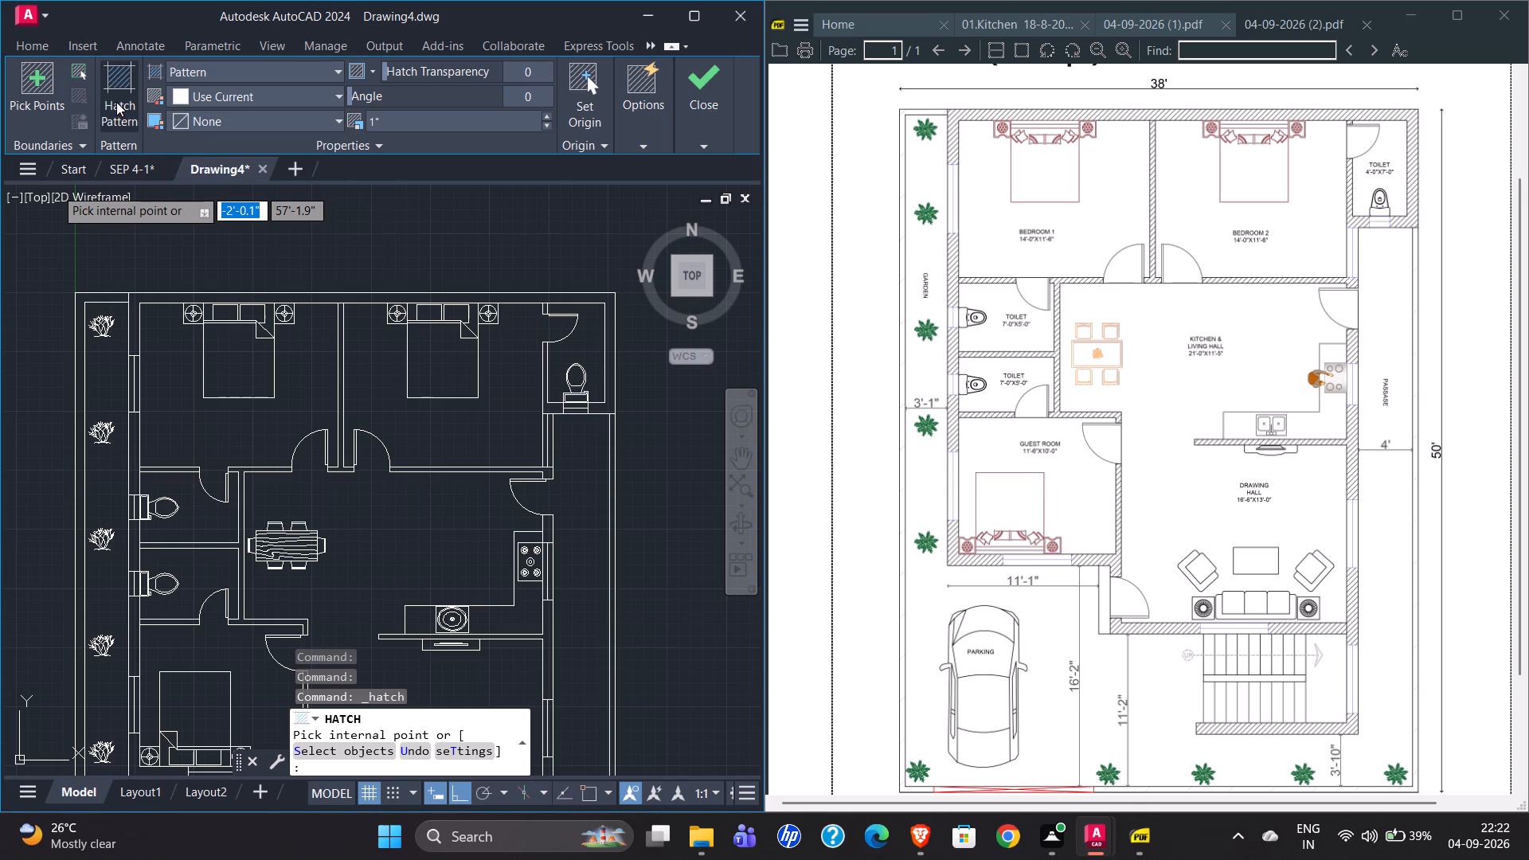
pyautogui.click(116, 102)
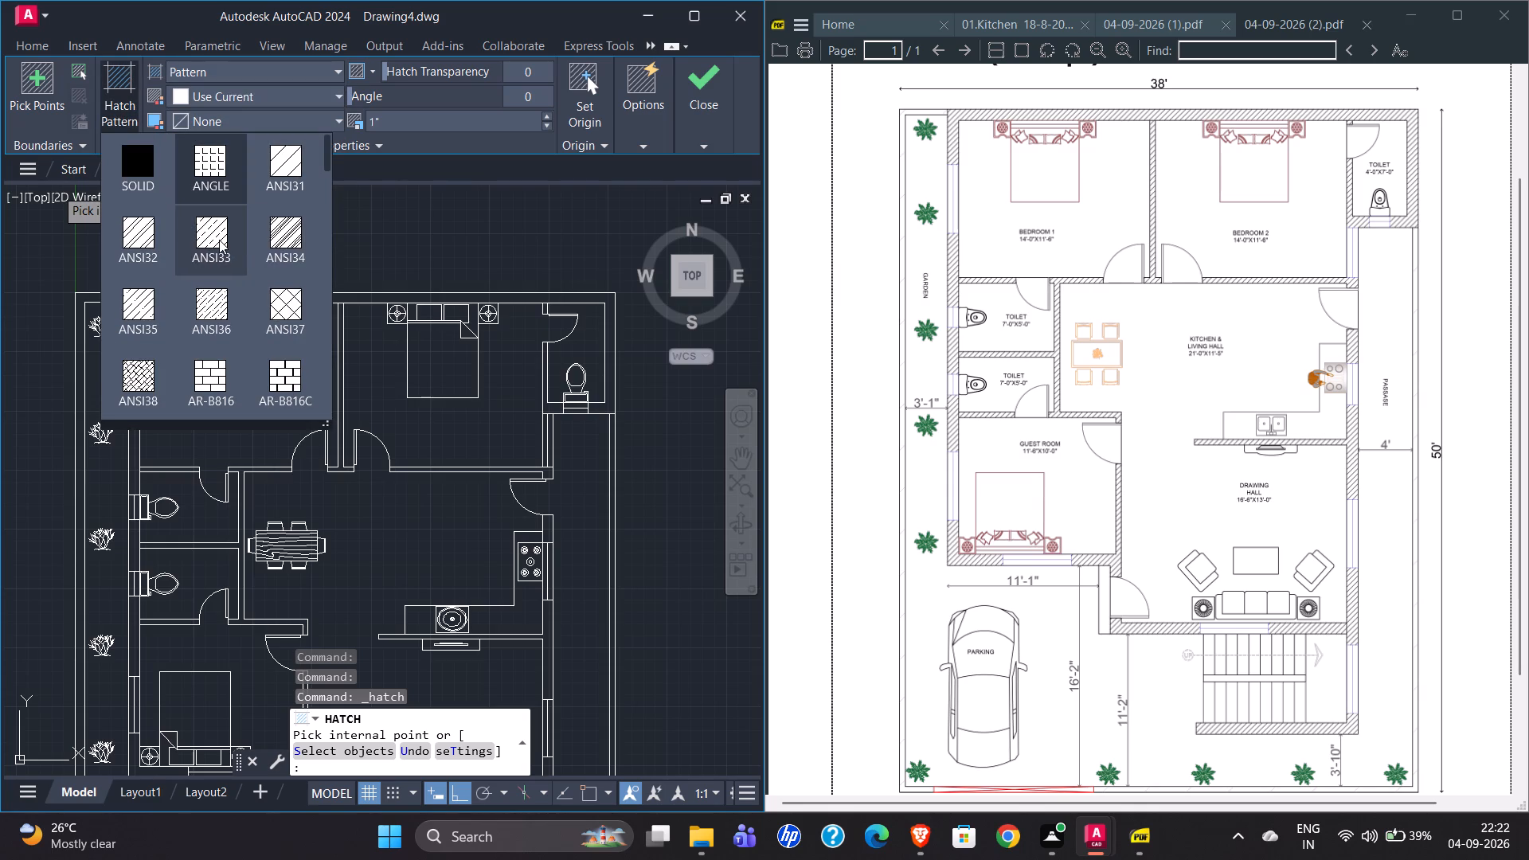
pyautogui.click(146, 247)
pyautogui.click(409, 128)
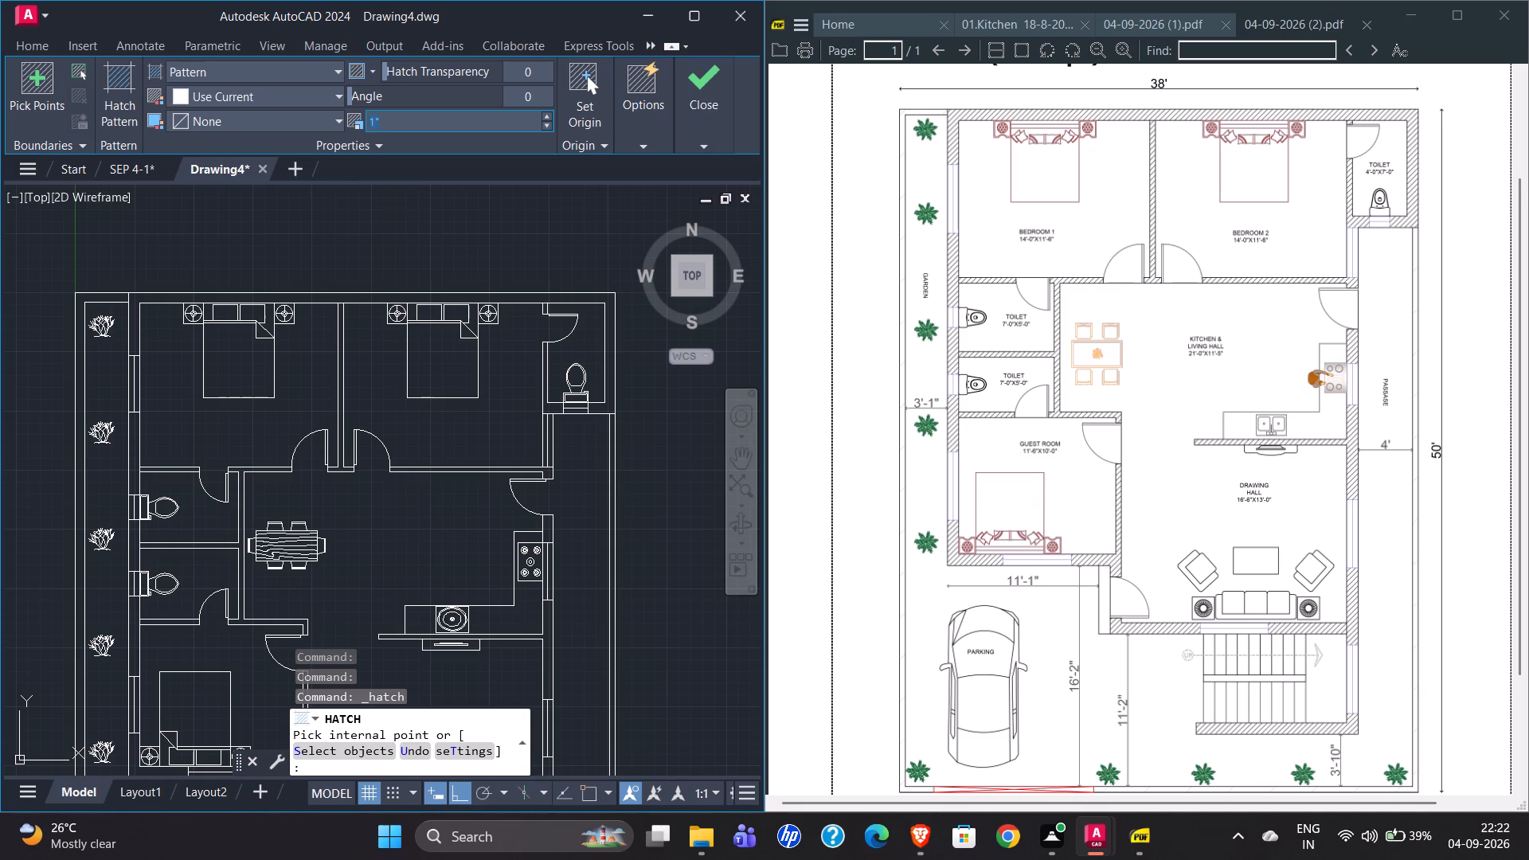
pyautogui.write('0.5')
pyautogui.press('Return')
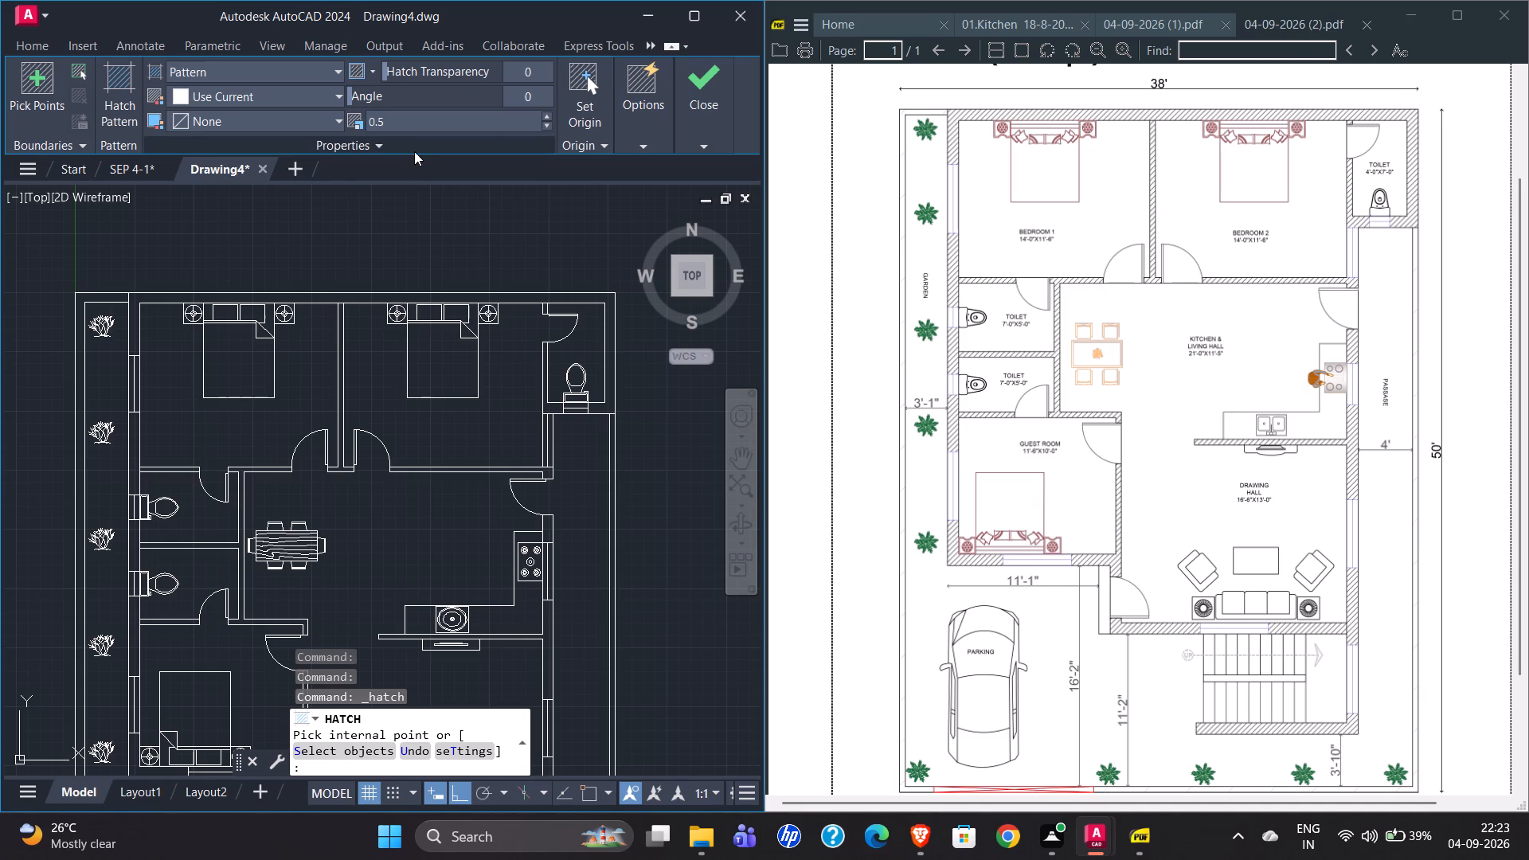
pyautogui.click(154, 299)
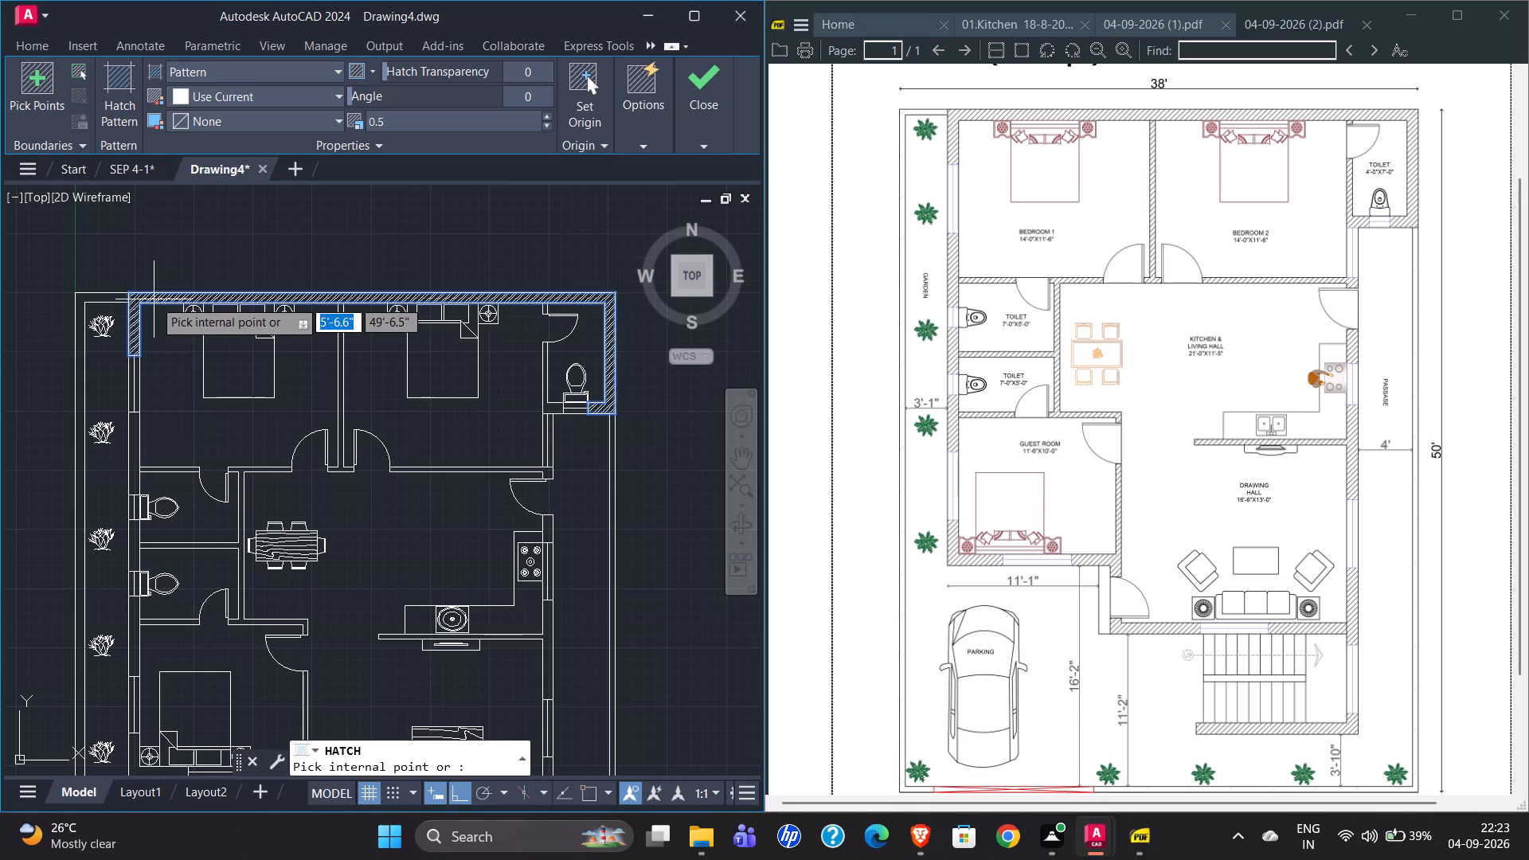
pyautogui.click(133, 449)
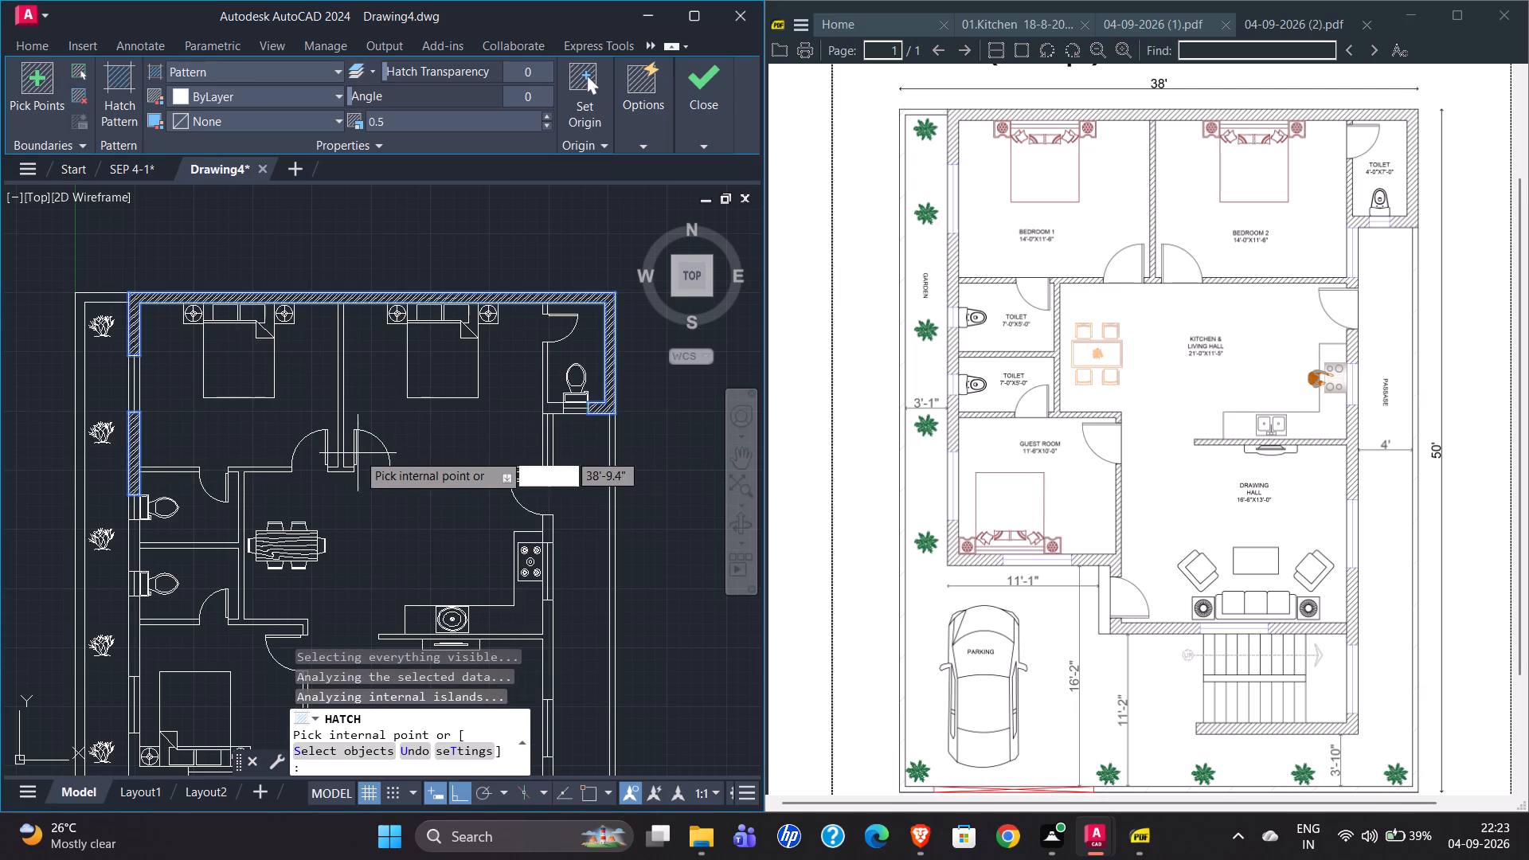
pyautogui.click(342, 468)
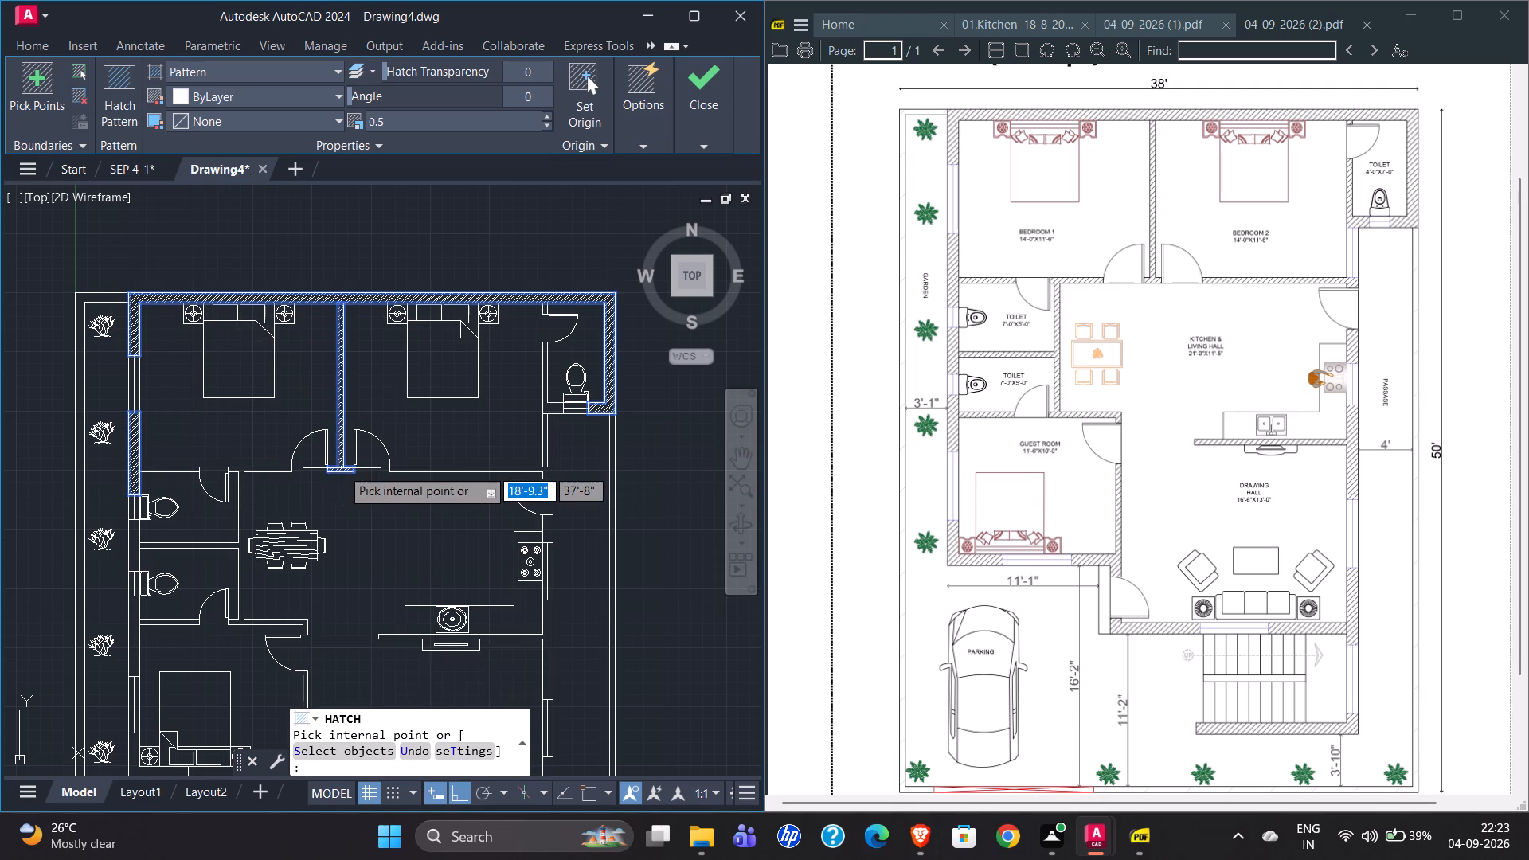
# Hatch the partitions around the two west toilets, Bedroom 2's south wall, and the south and west walls of the north-east toilet.
pyautogui.click(156, 468)
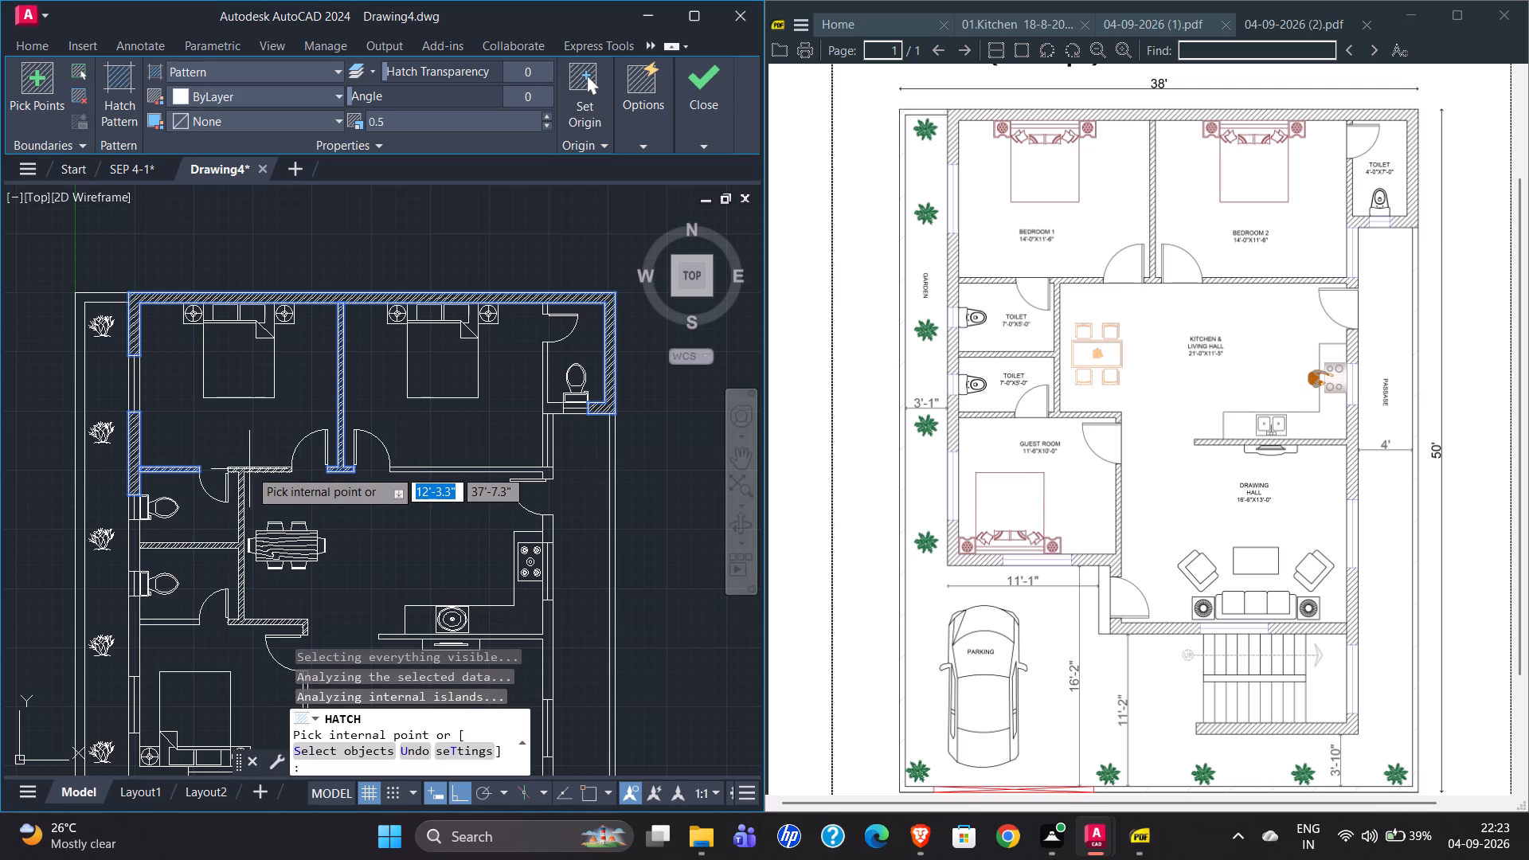
pyautogui.click(249, 469)
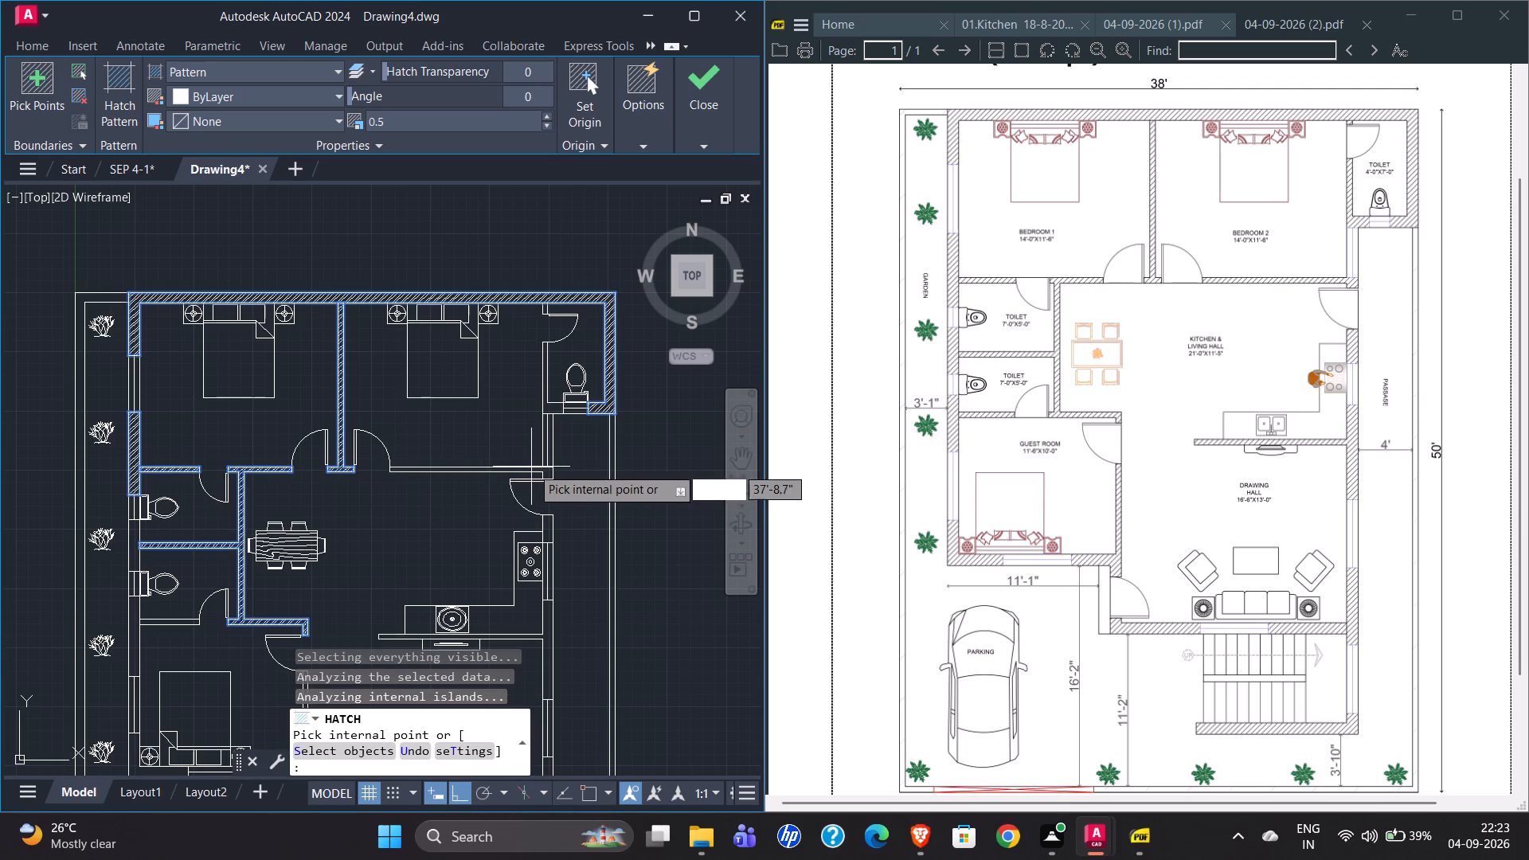
pyautogui.click(549, 474)
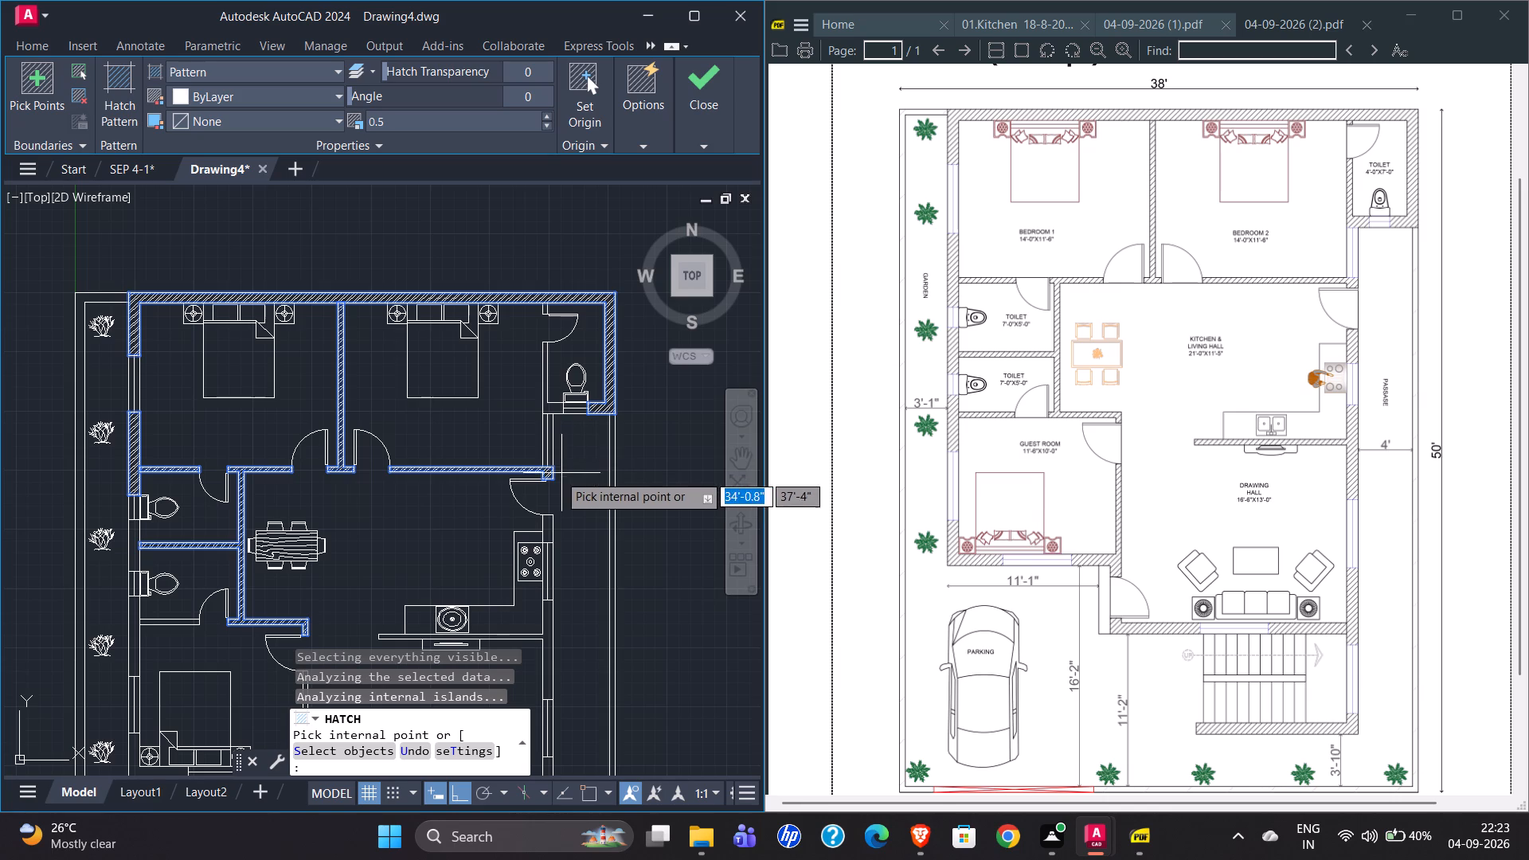
pyautogui.click(552, 405)
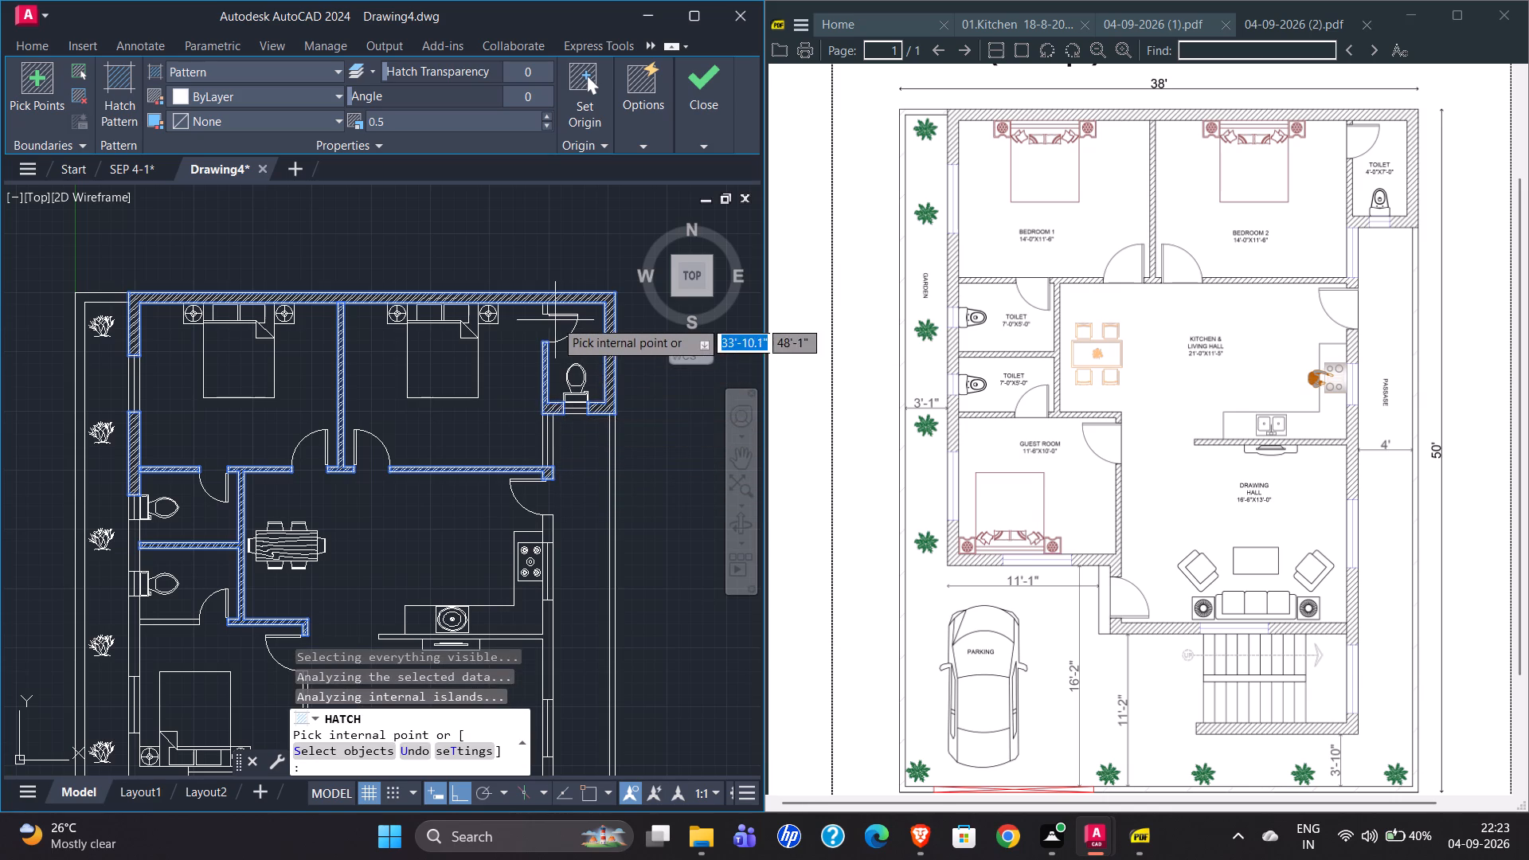
pyautogui.scroll(4, 541, 305)
pyautogui.click(566, 318)
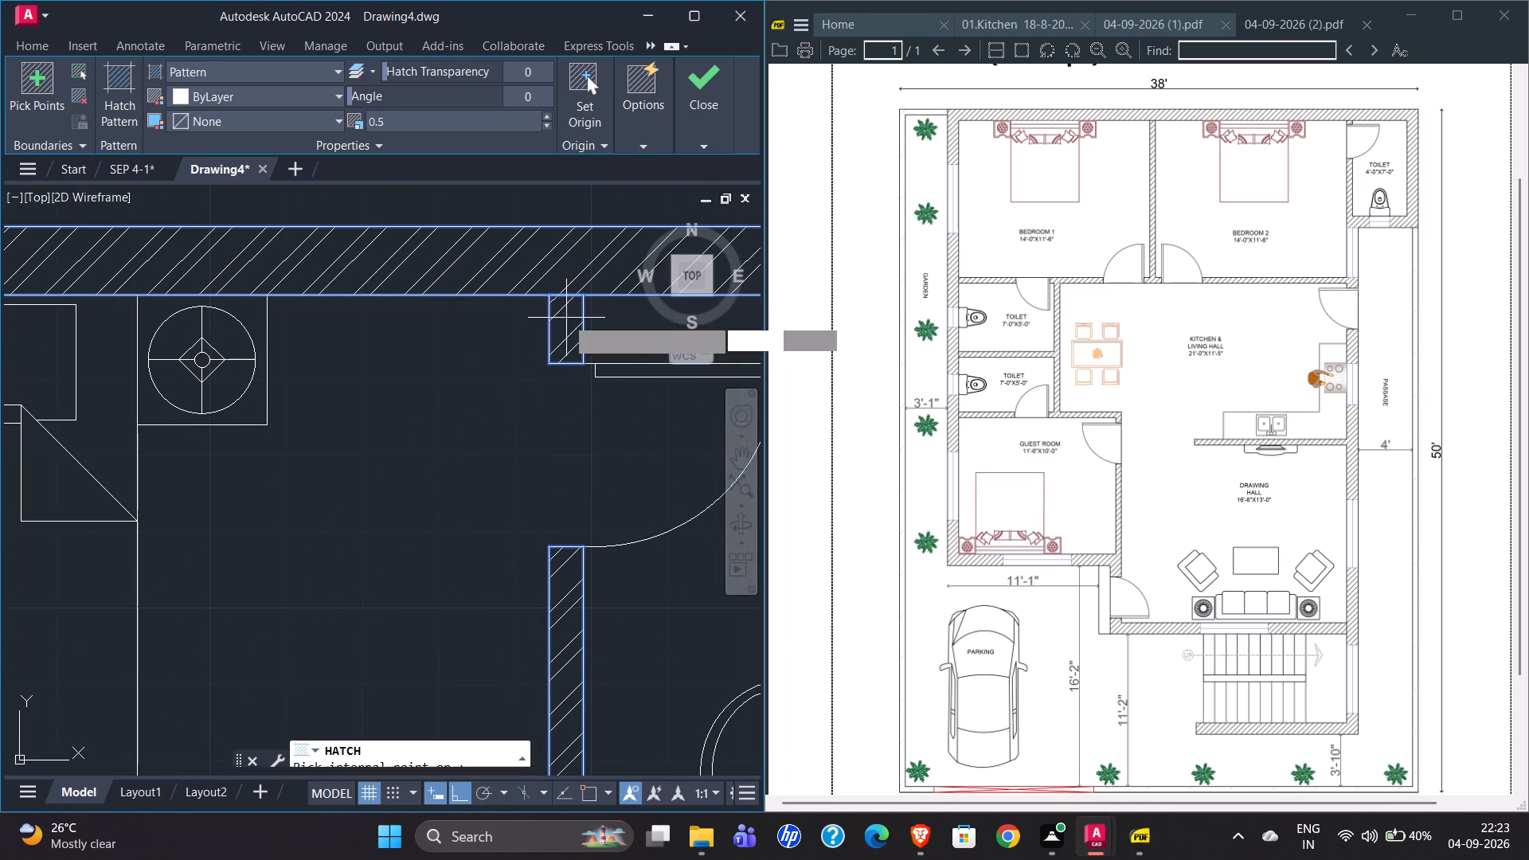
pyautogui.scroll(-4, 423, 358)
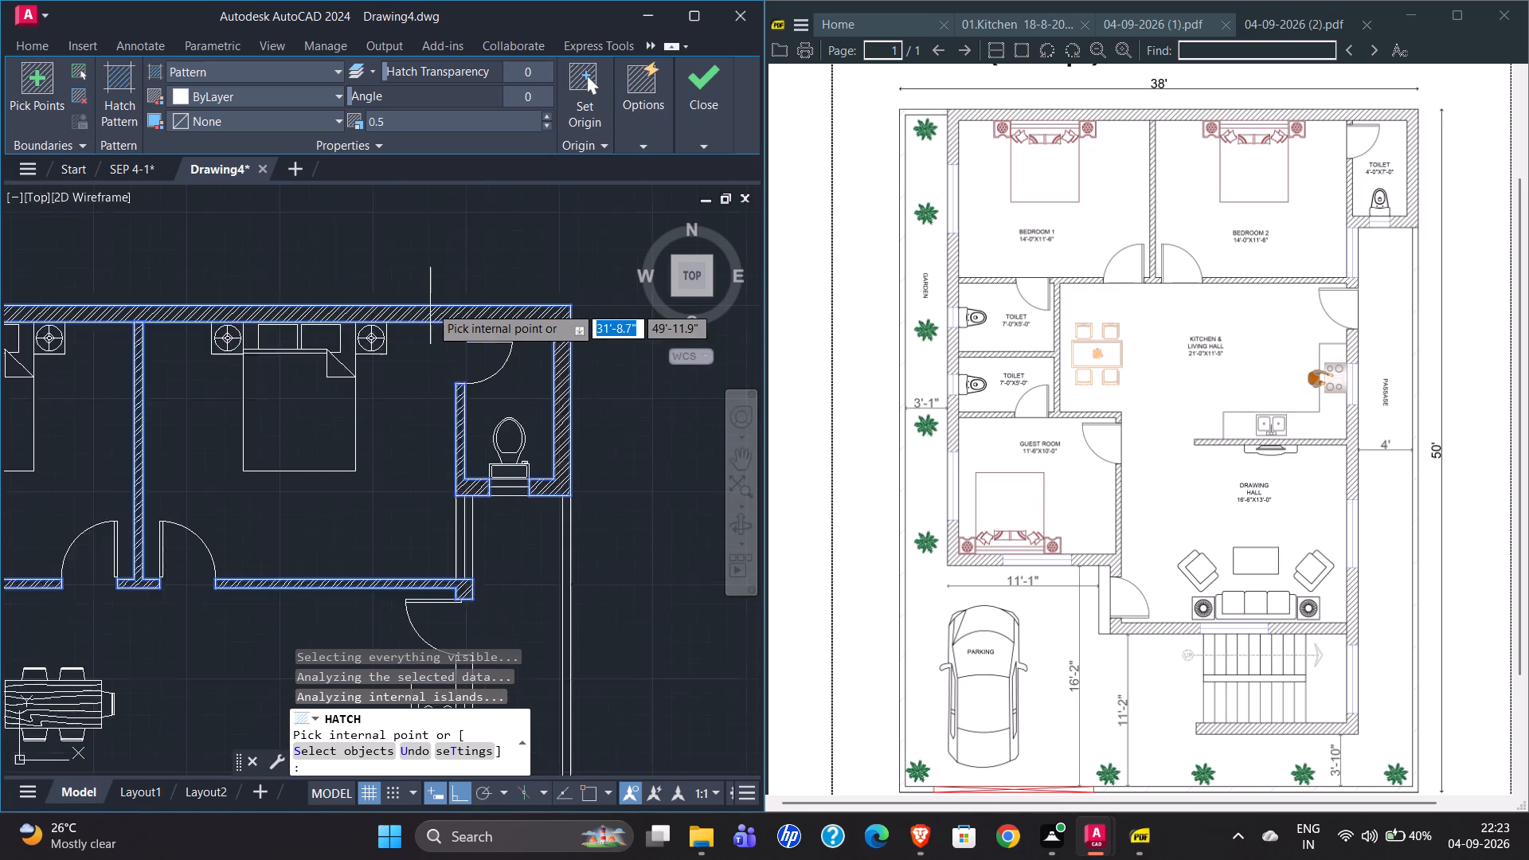
pyautogui.scroll(-2, 430, 306)
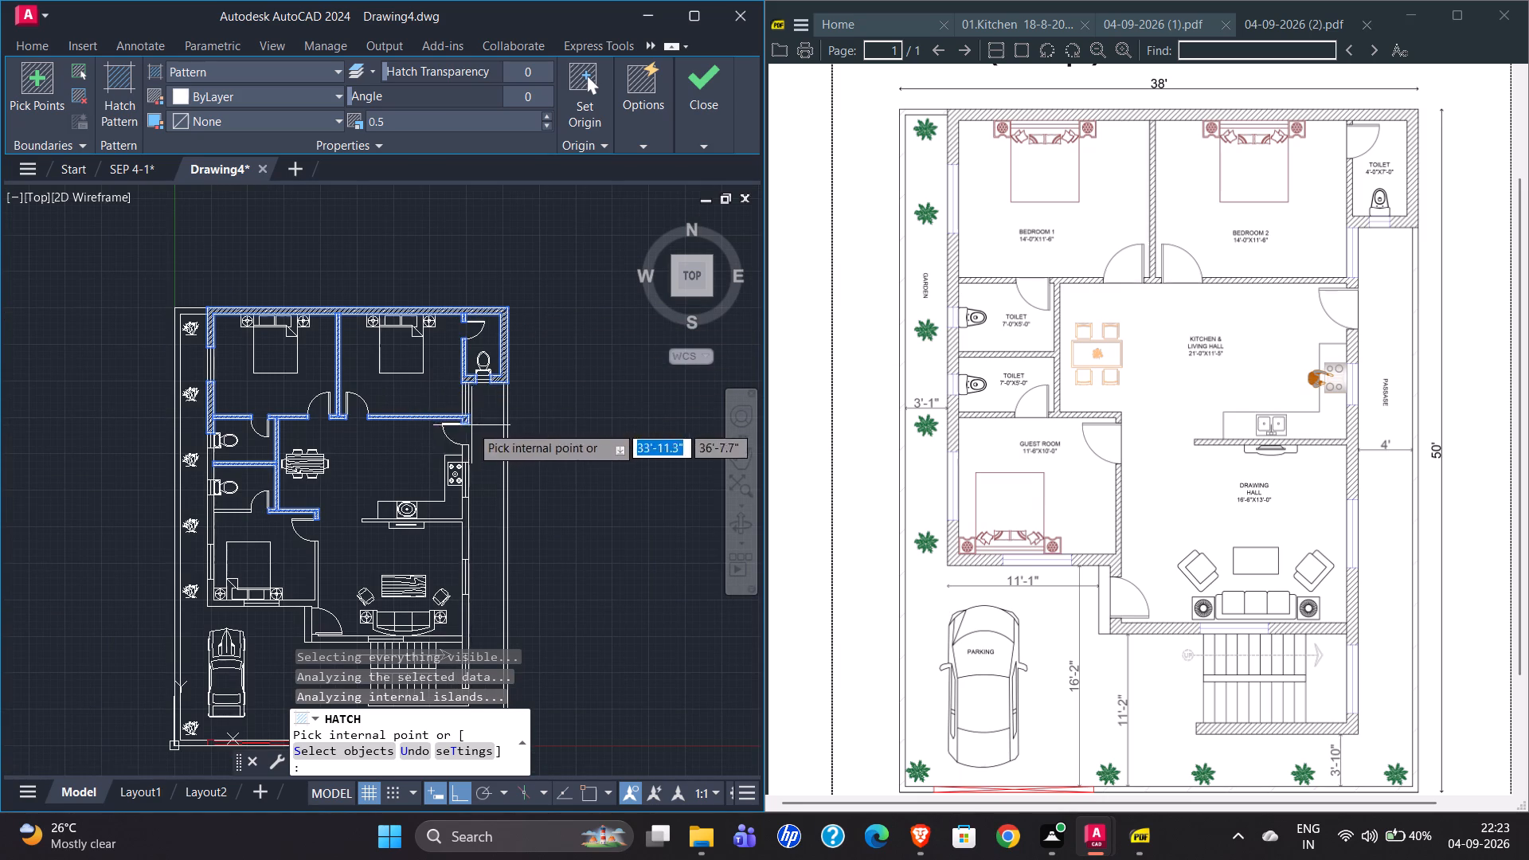
# Hatch the west outer wall segments beside the two west toilets and the wall between the lower toilet and guest room.
pyautogui.scroll(3, 211, 486)
pyautogui.click(205, 416)
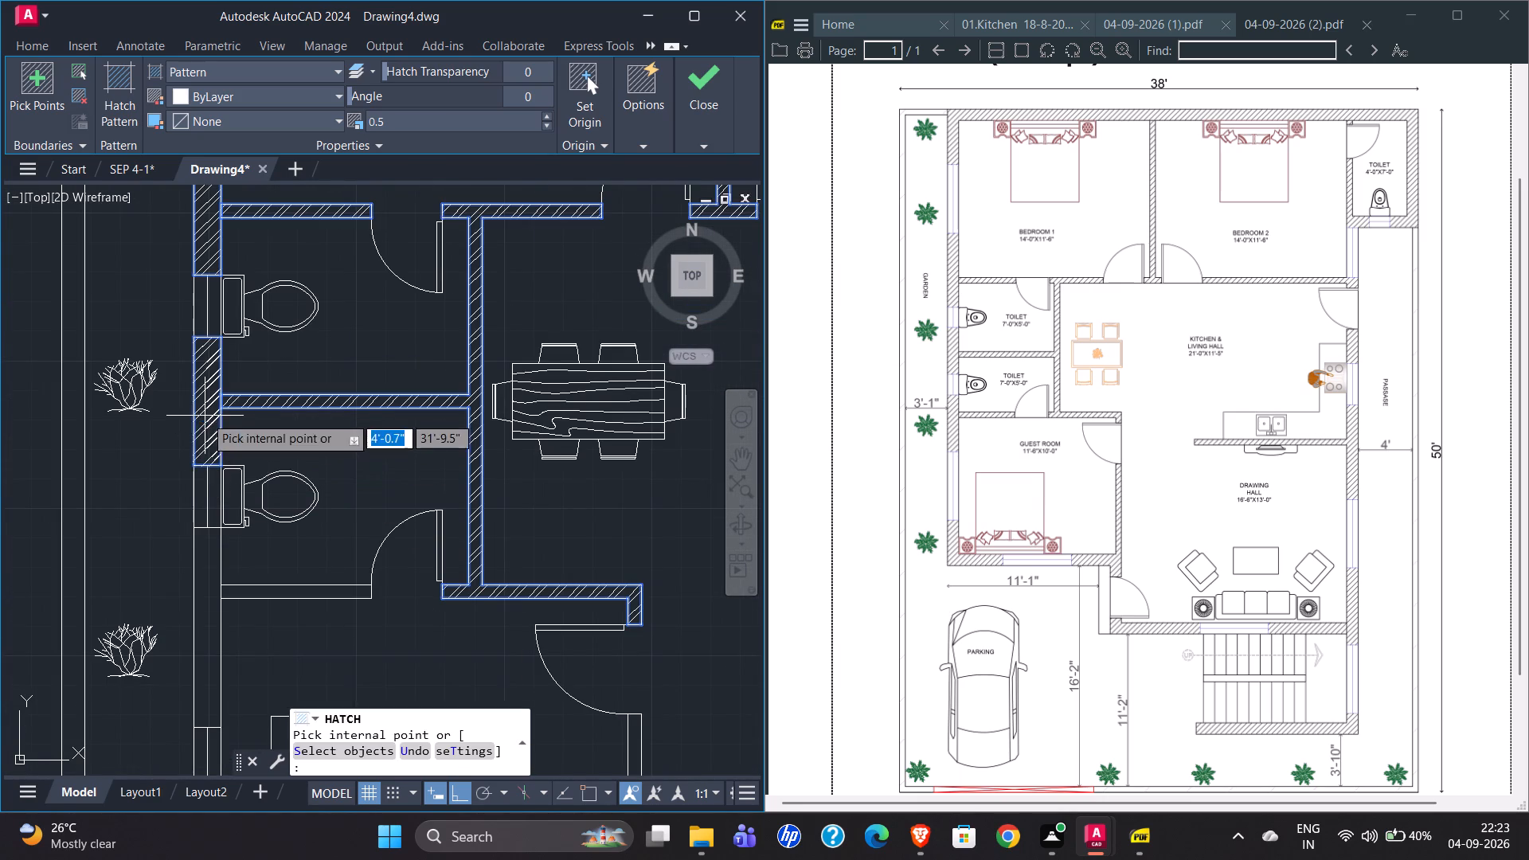
pyautogui.click(205, 584)
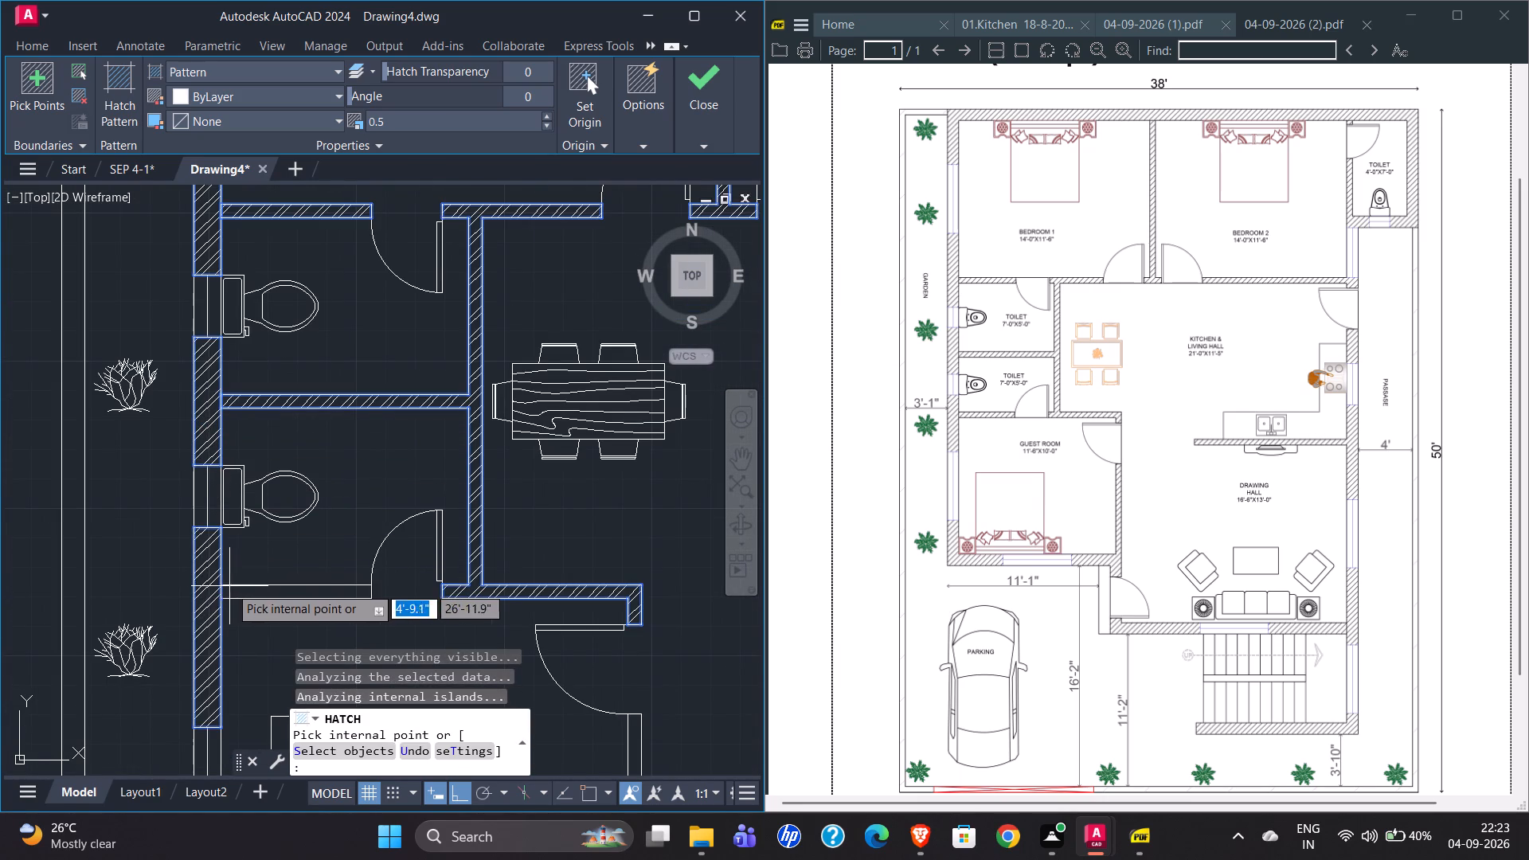
pyautogui.click(248, 591)
# Hatch the kitchen's east wall segments and the partition between the kitchen and drawing hall.
pyautogui.scroll(-2, 285, 416)
pyautogui.scroll(1, 663, 509)
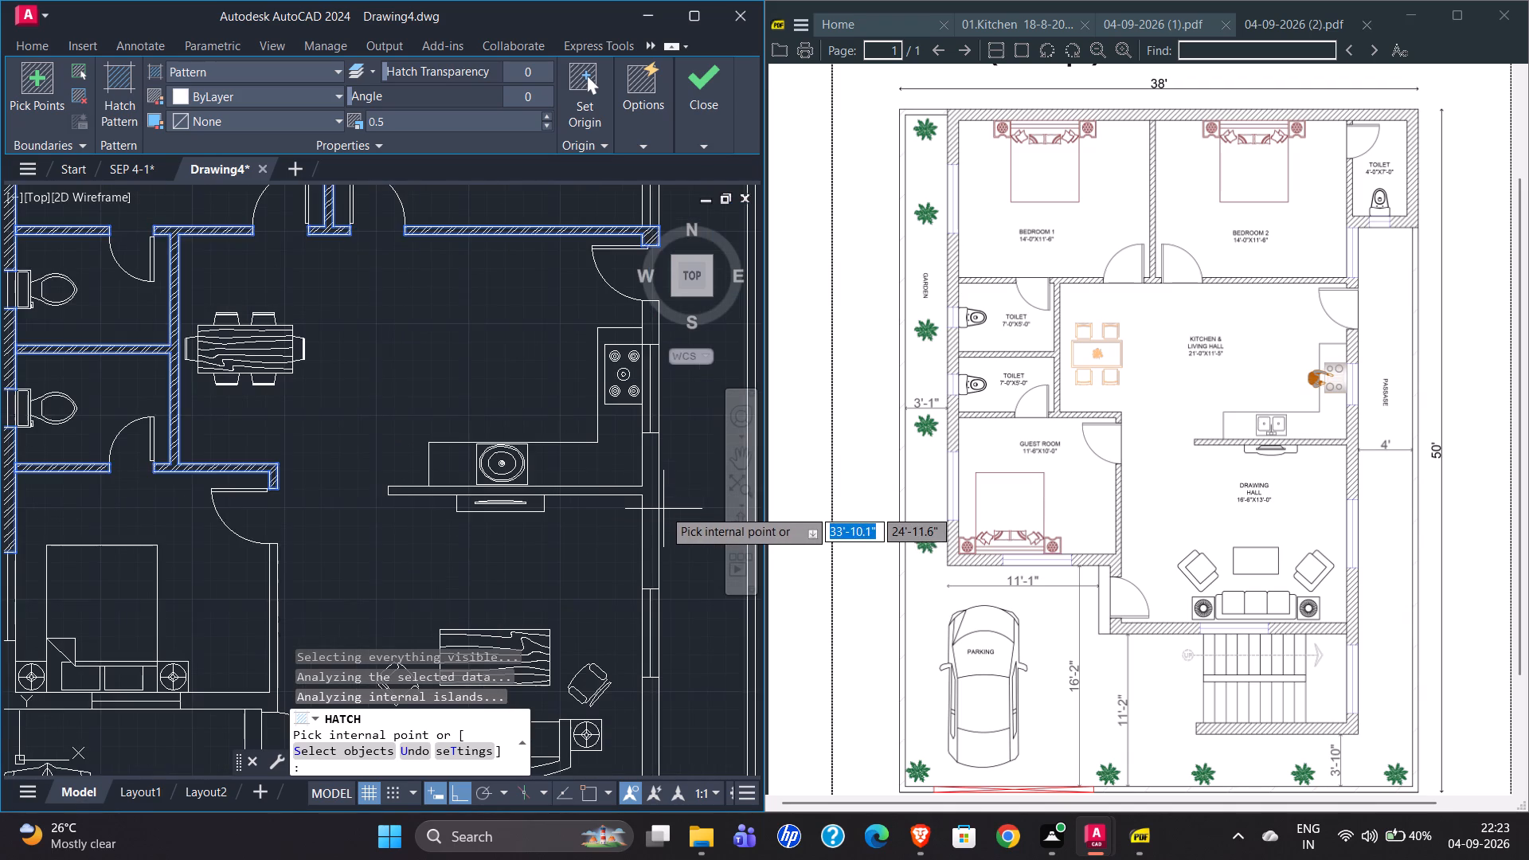
pyautogui.scroll(-1, 593, 509)
pyautogui.click(632, 389)
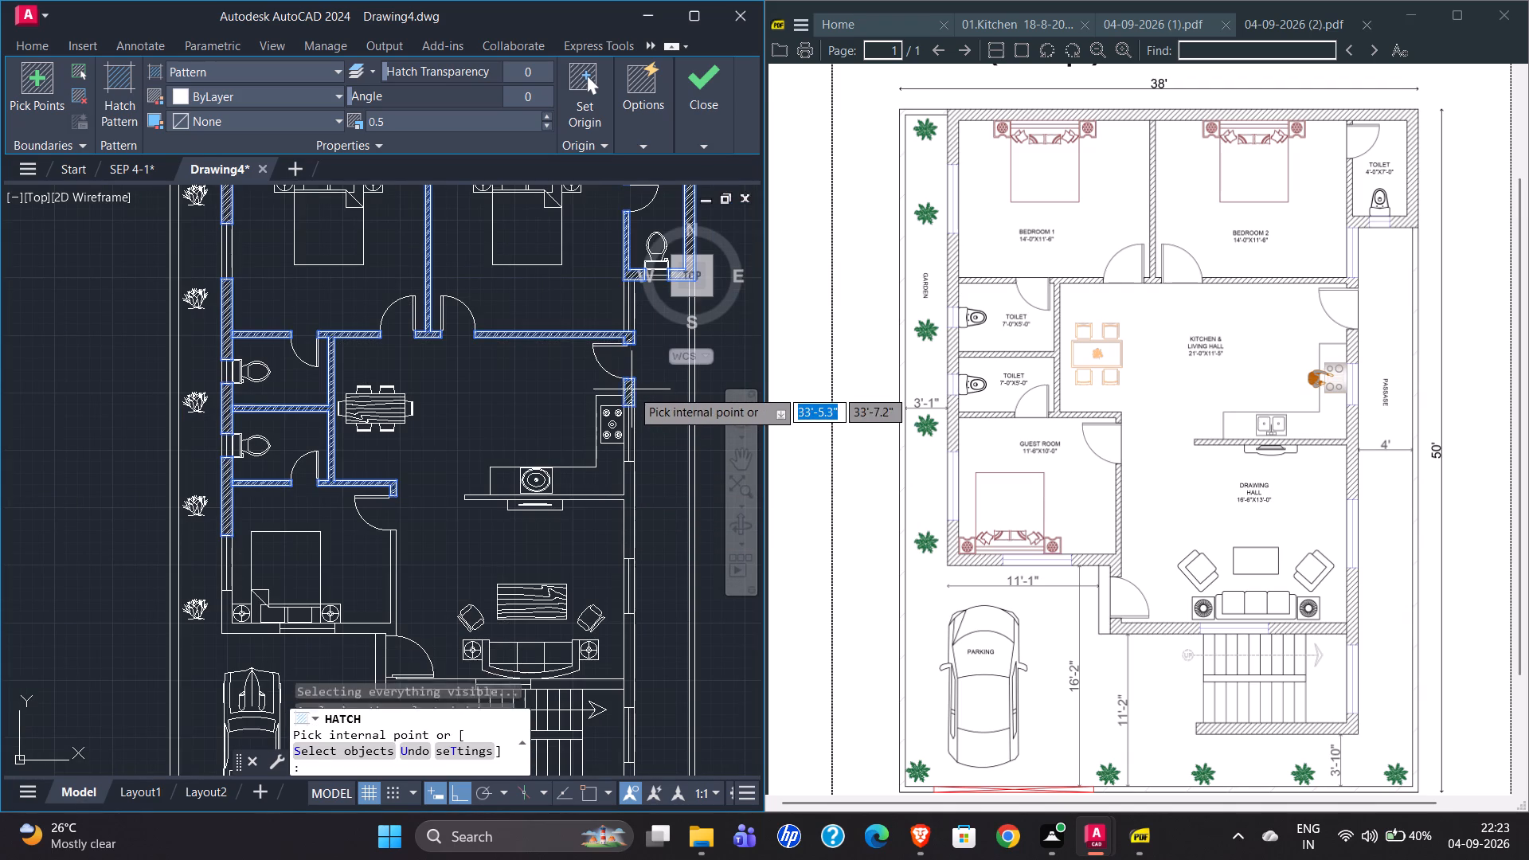
pyautogui.click(629, 496)
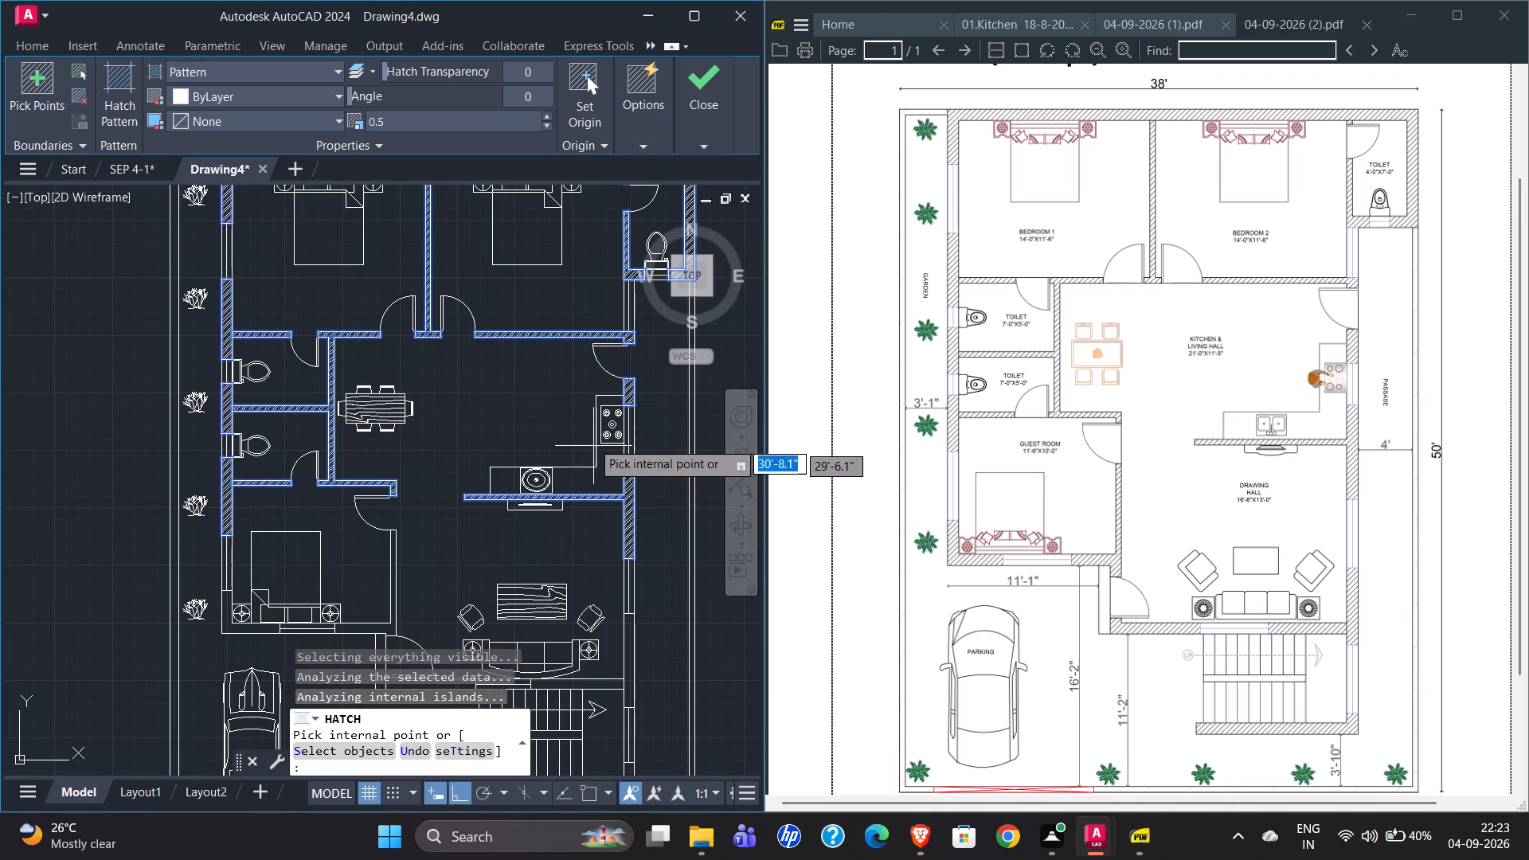
# Hatch the guest room's south-west corner wall and its south-east corner wall running up to the door.
pyautogui.scroll(-1, 463, 359)
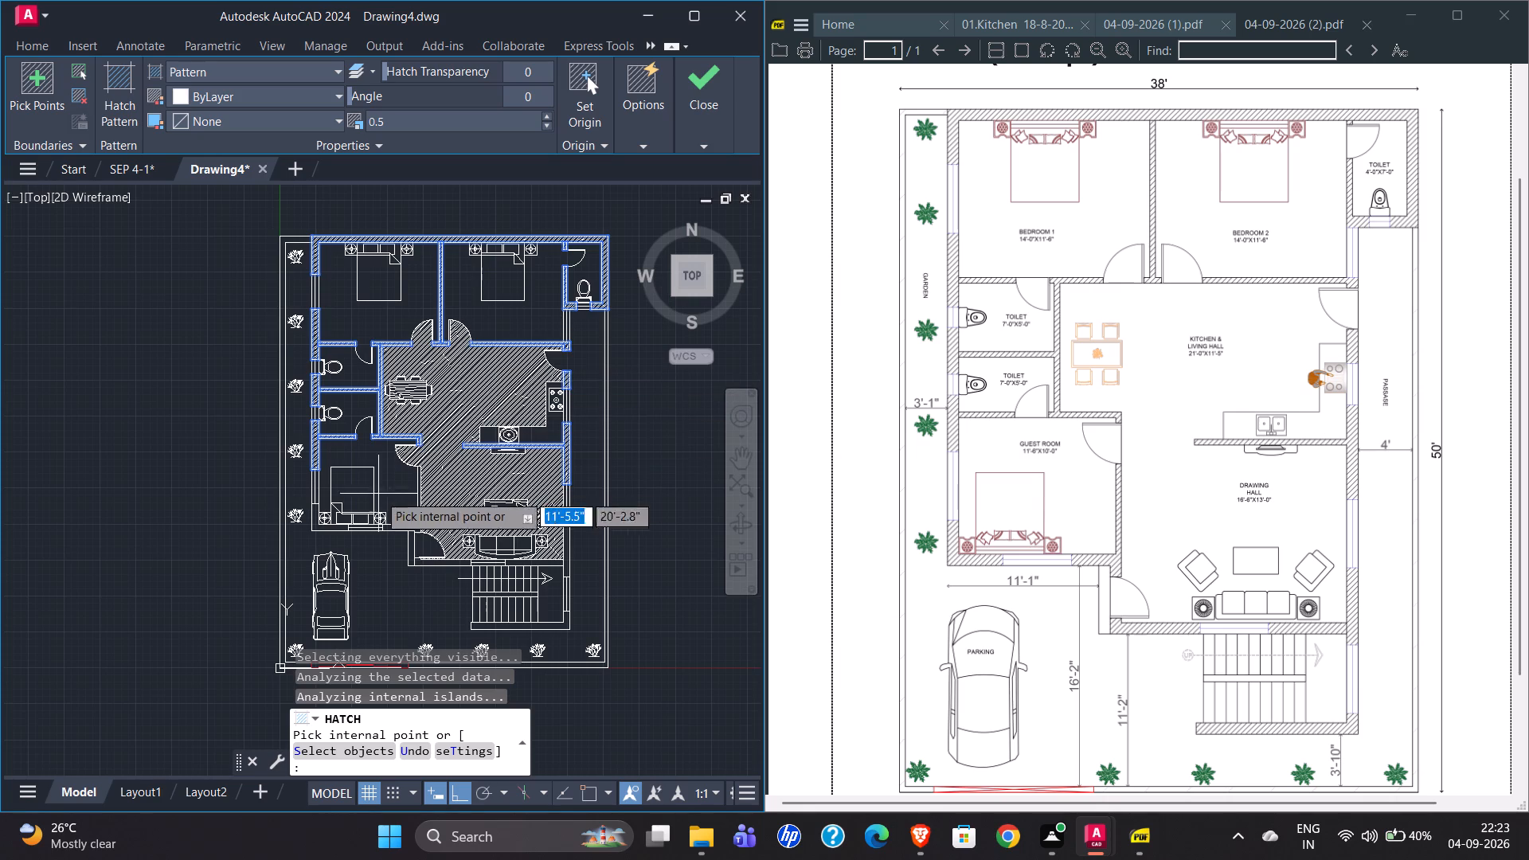
pyautogui.scroll(2, 319, 512)
pyautogui.click(307, 528)
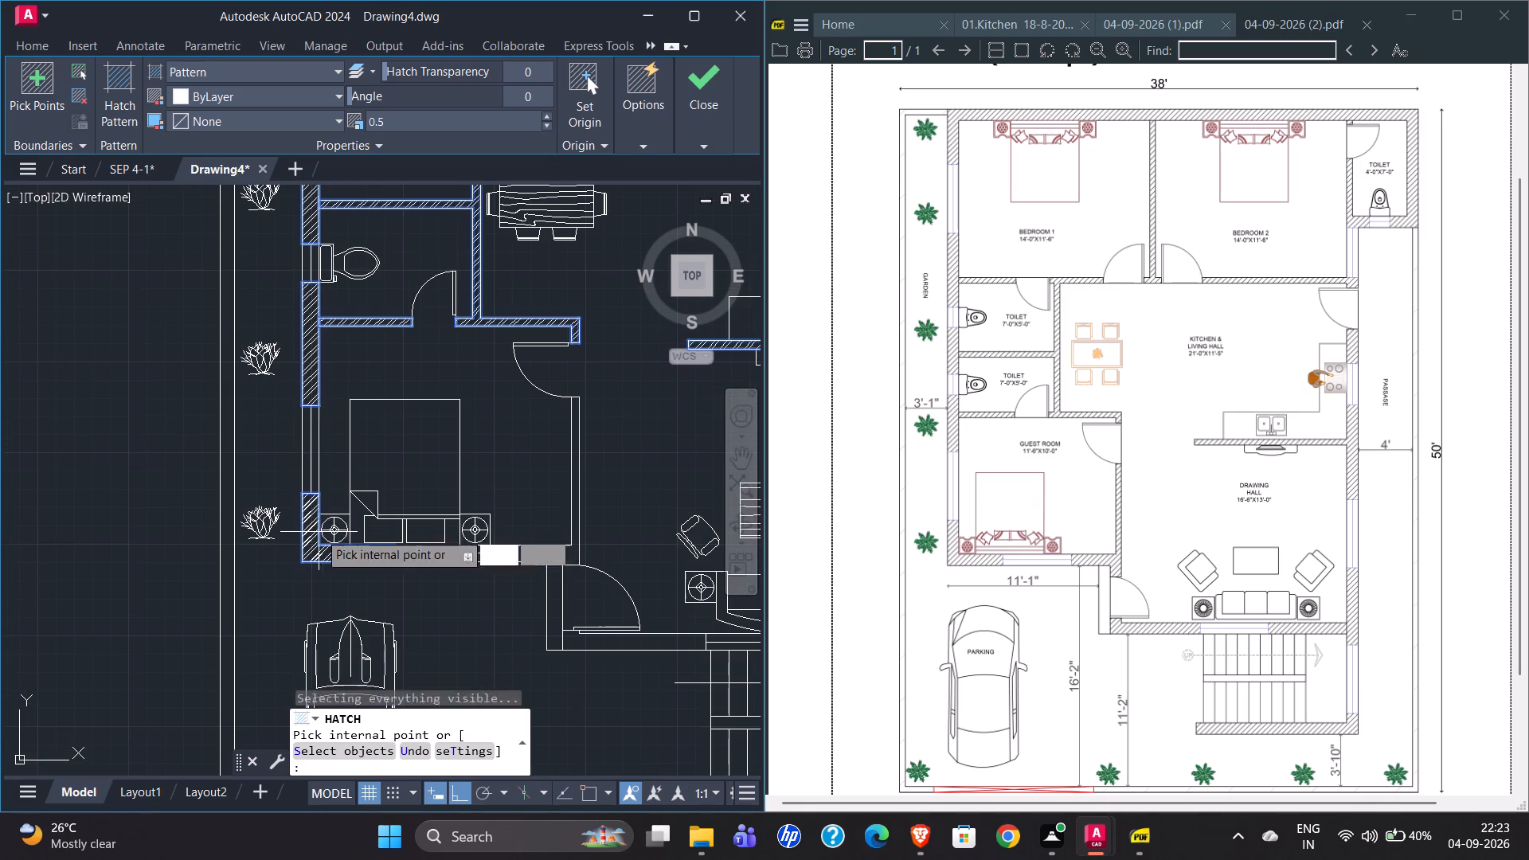
pyautogui.click(560, 556)
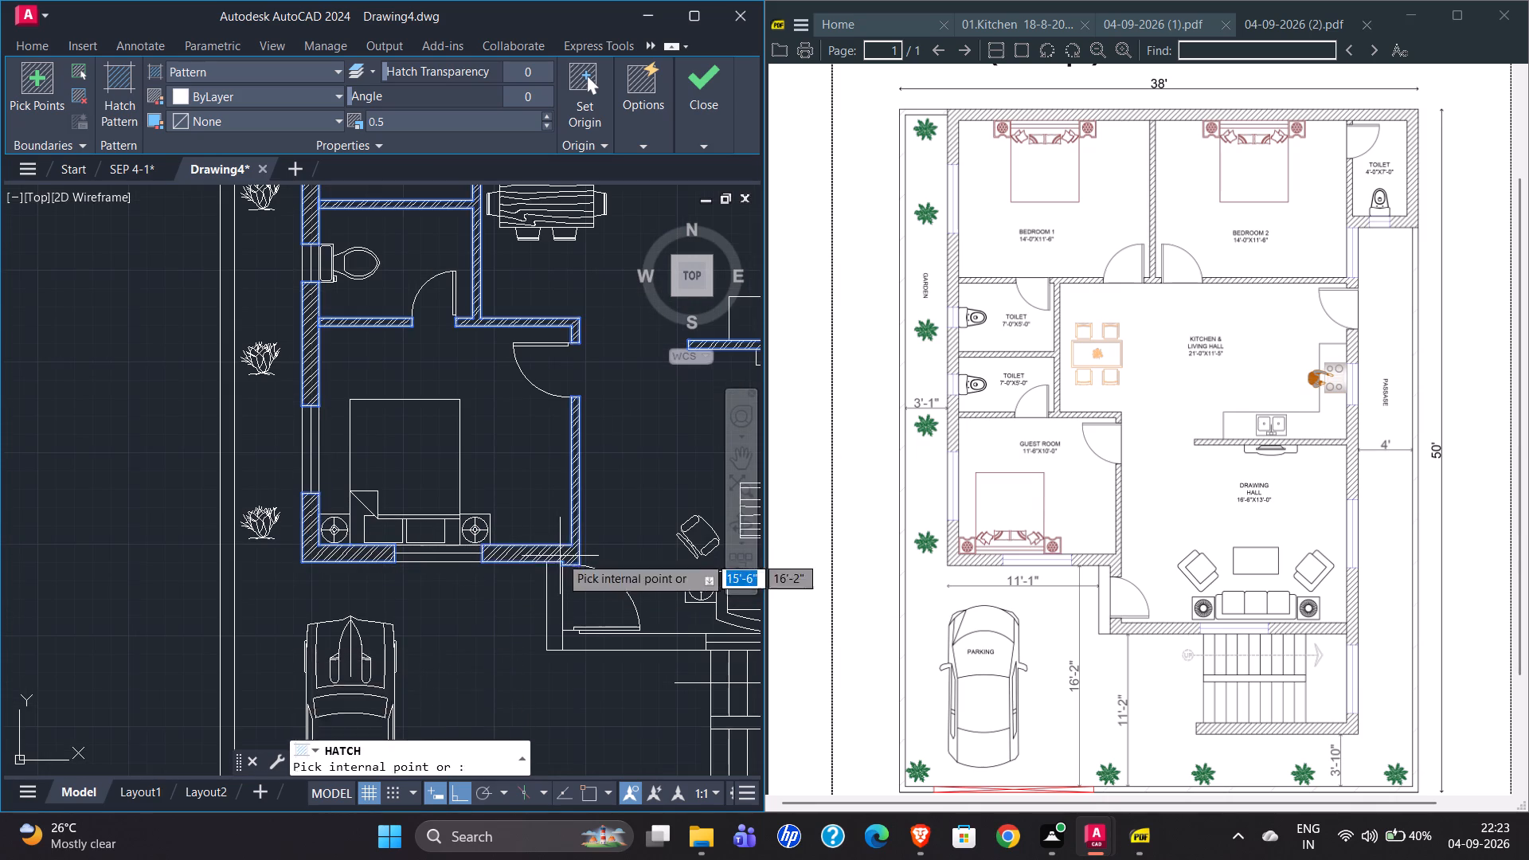
pyautogui.scroll(-1, 281, 485)
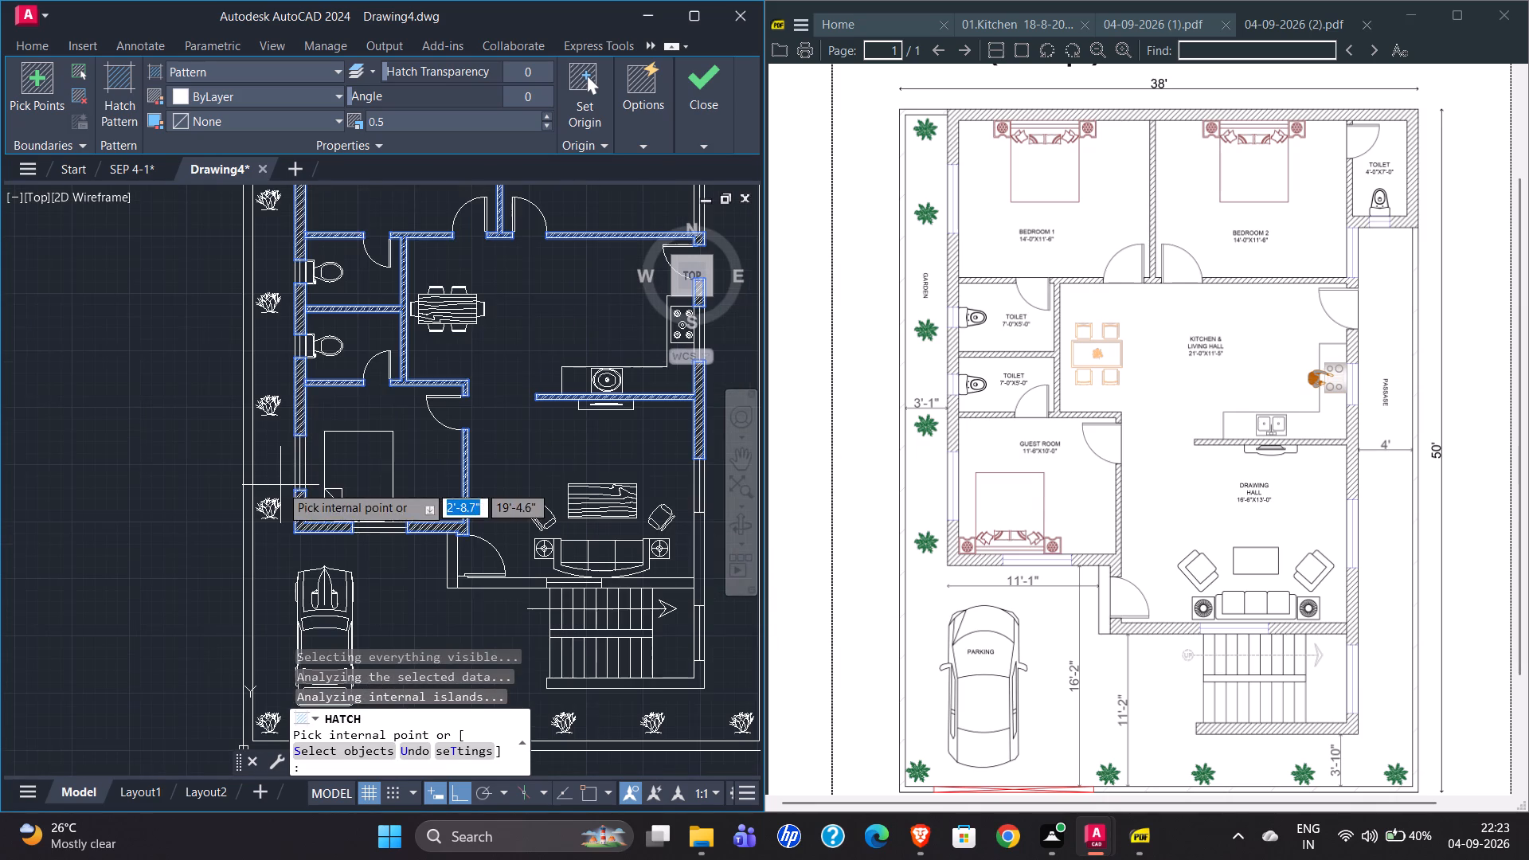
# Hatch the drawing hall's lower east wall, the stair's south wall with its corner, and both drawing hall south wall segments, ending the Hatch command.
pyautogui.click(702, 574)
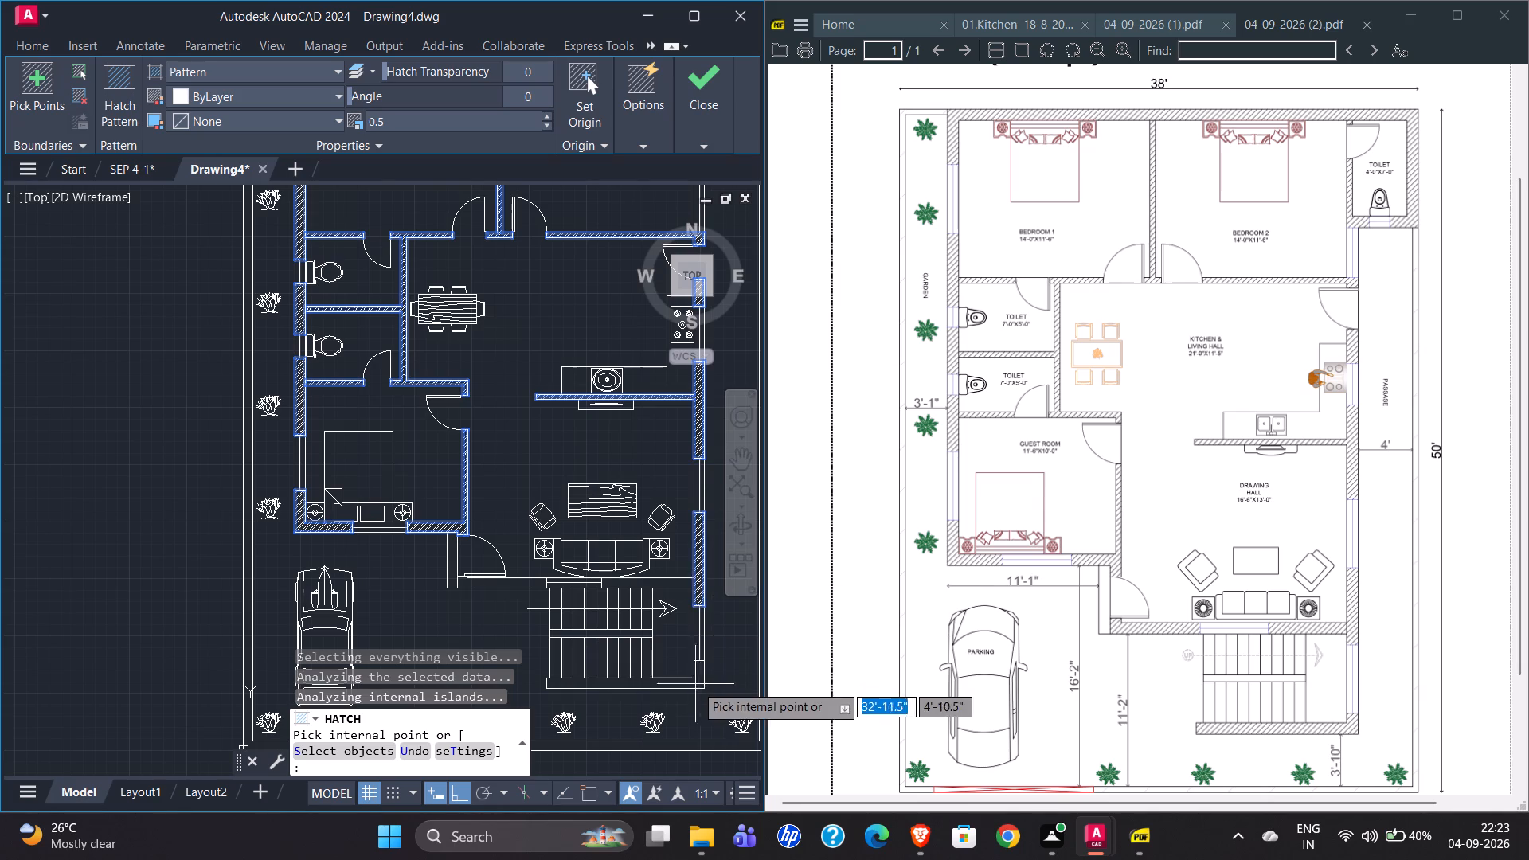
pyautogui.click(697, 686)
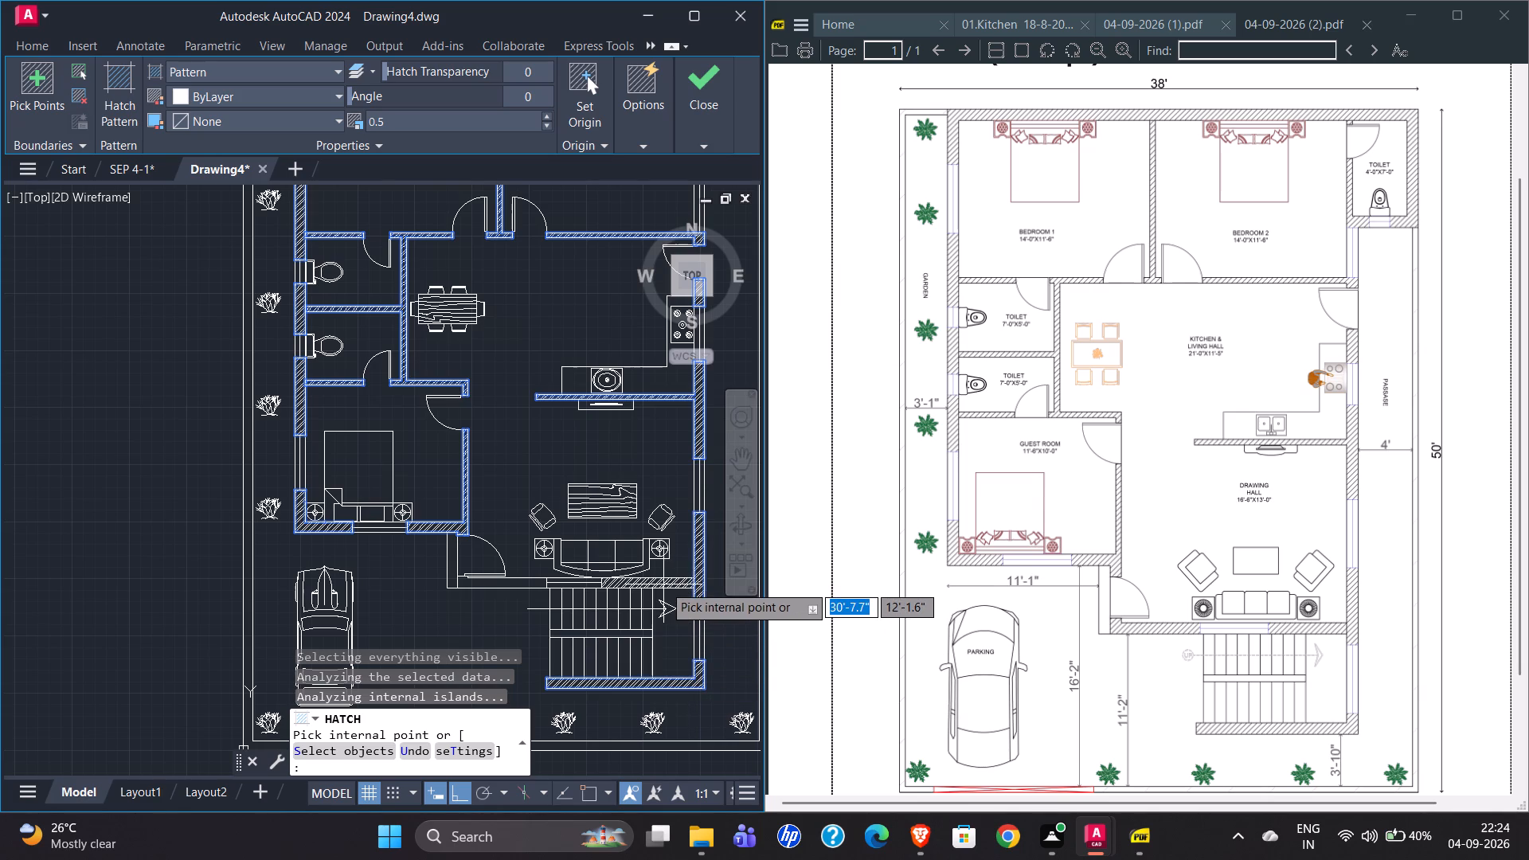
pyautogui.click(663, 584)
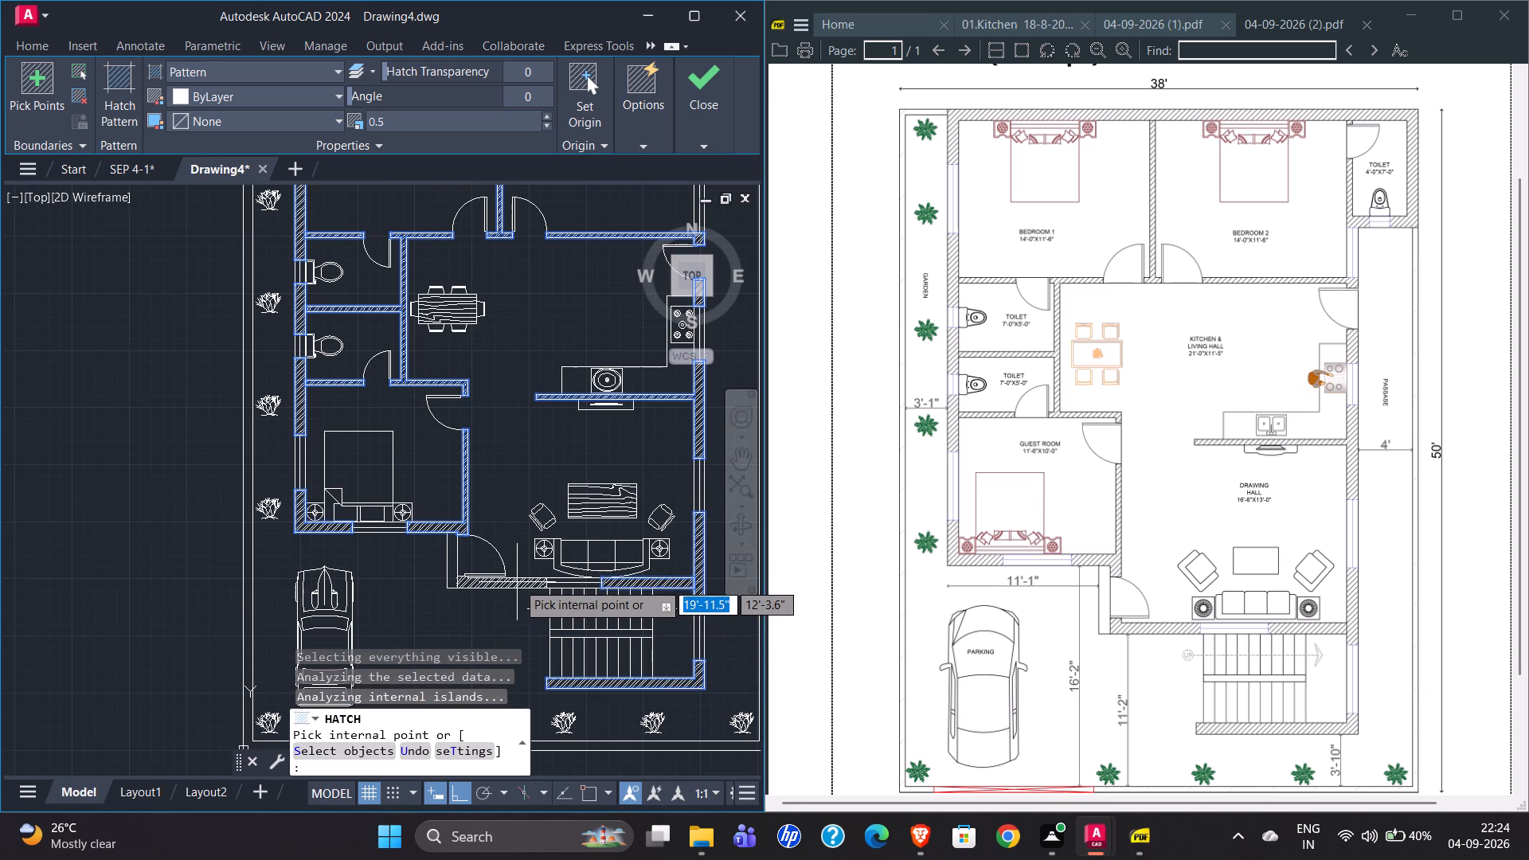
pyautogui.click(514, 584)
pyautogui.scroll(-2, 335, 425)
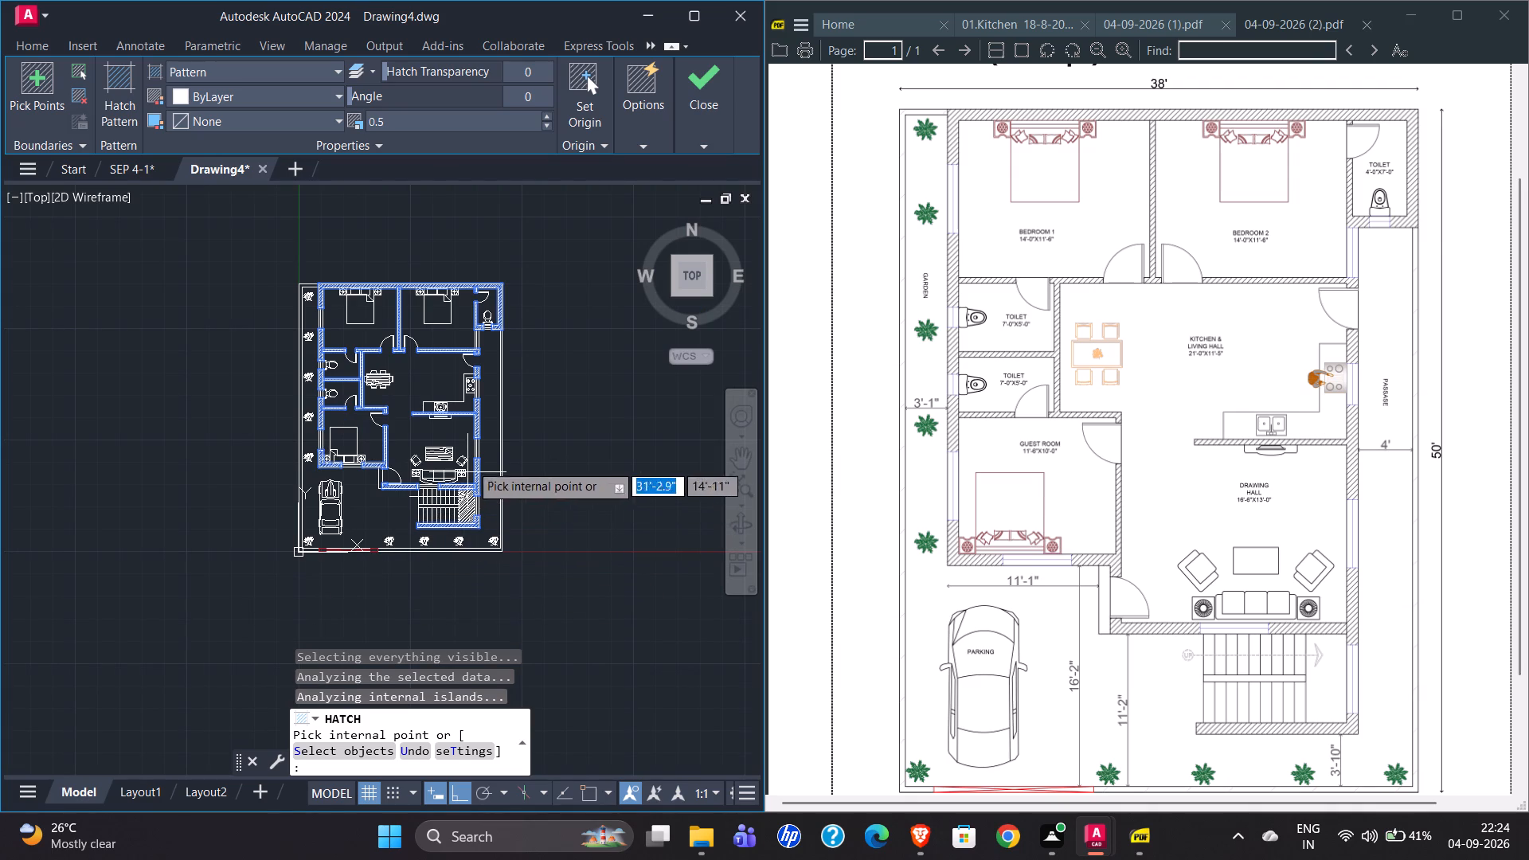
pyautogui.scroll(3, 351, 312)
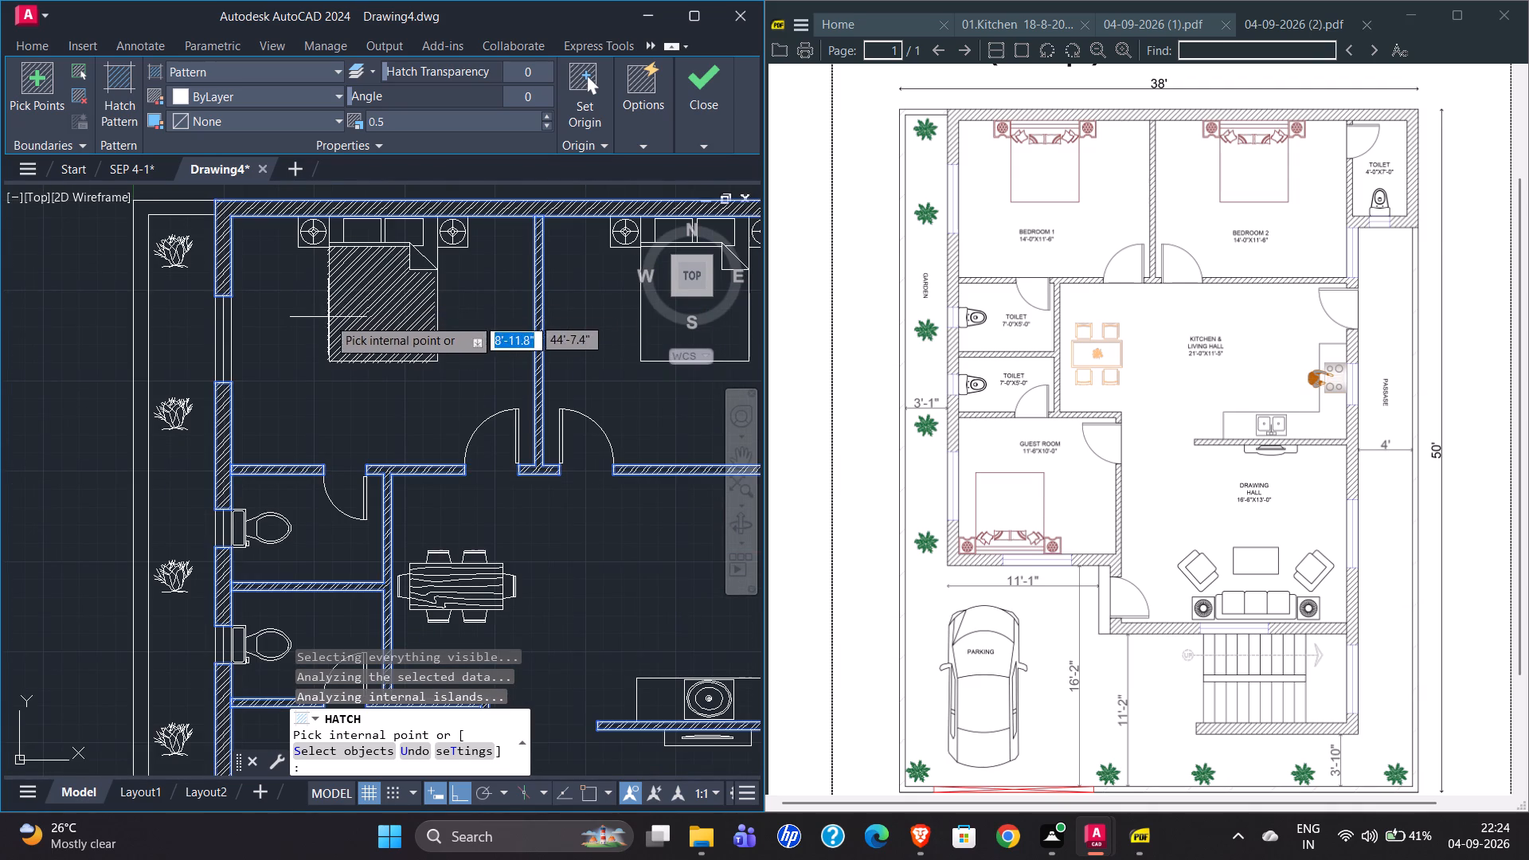
pyautogui.scroll(-2, 324, 323)
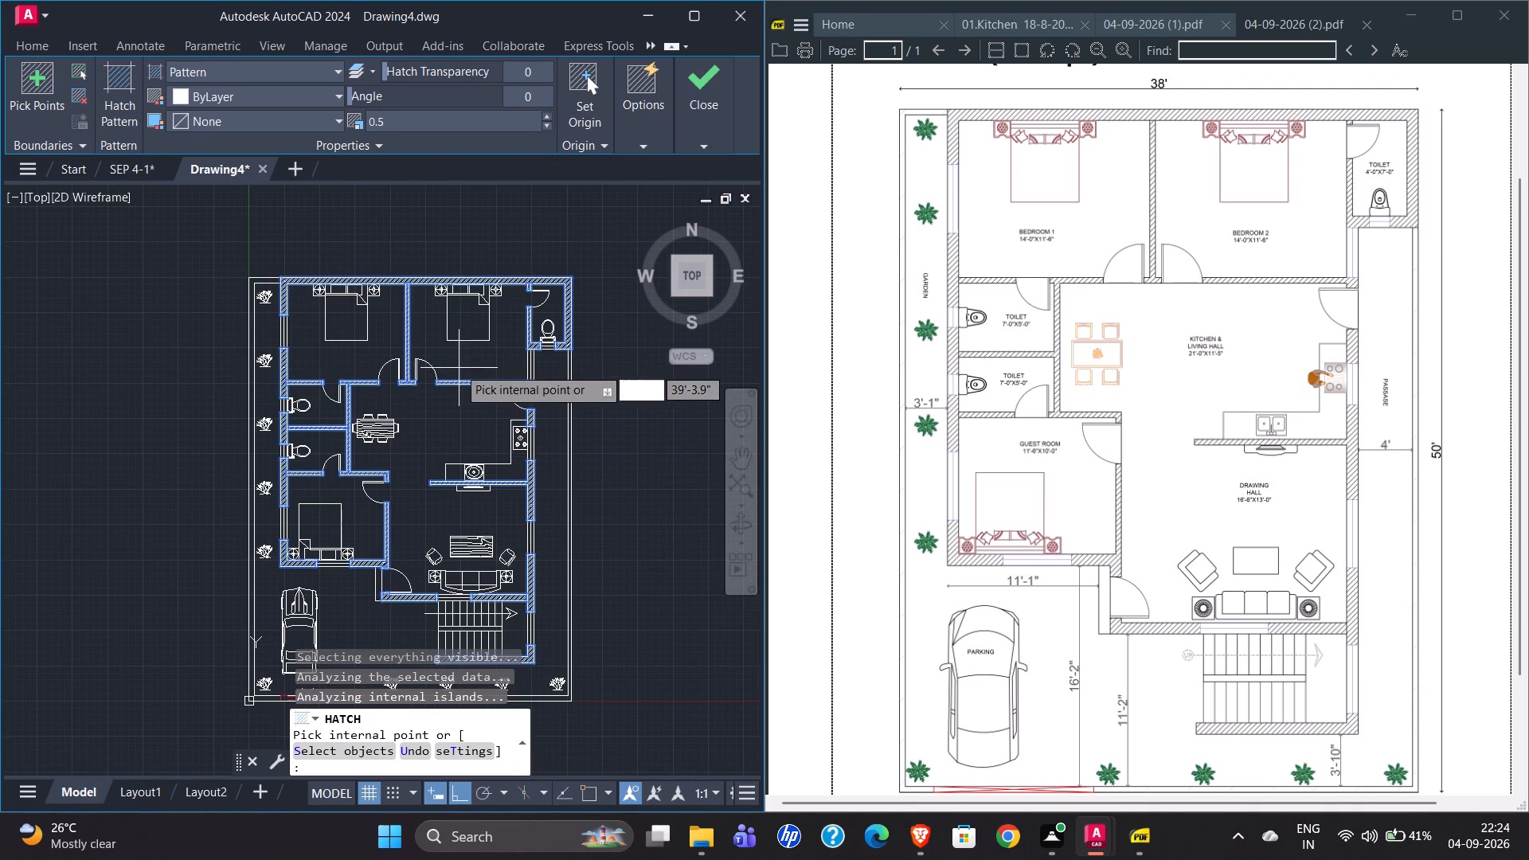
pyautogui.scroll(-1, 451, 364)
pyautogui.scroll(3, 420, 580)
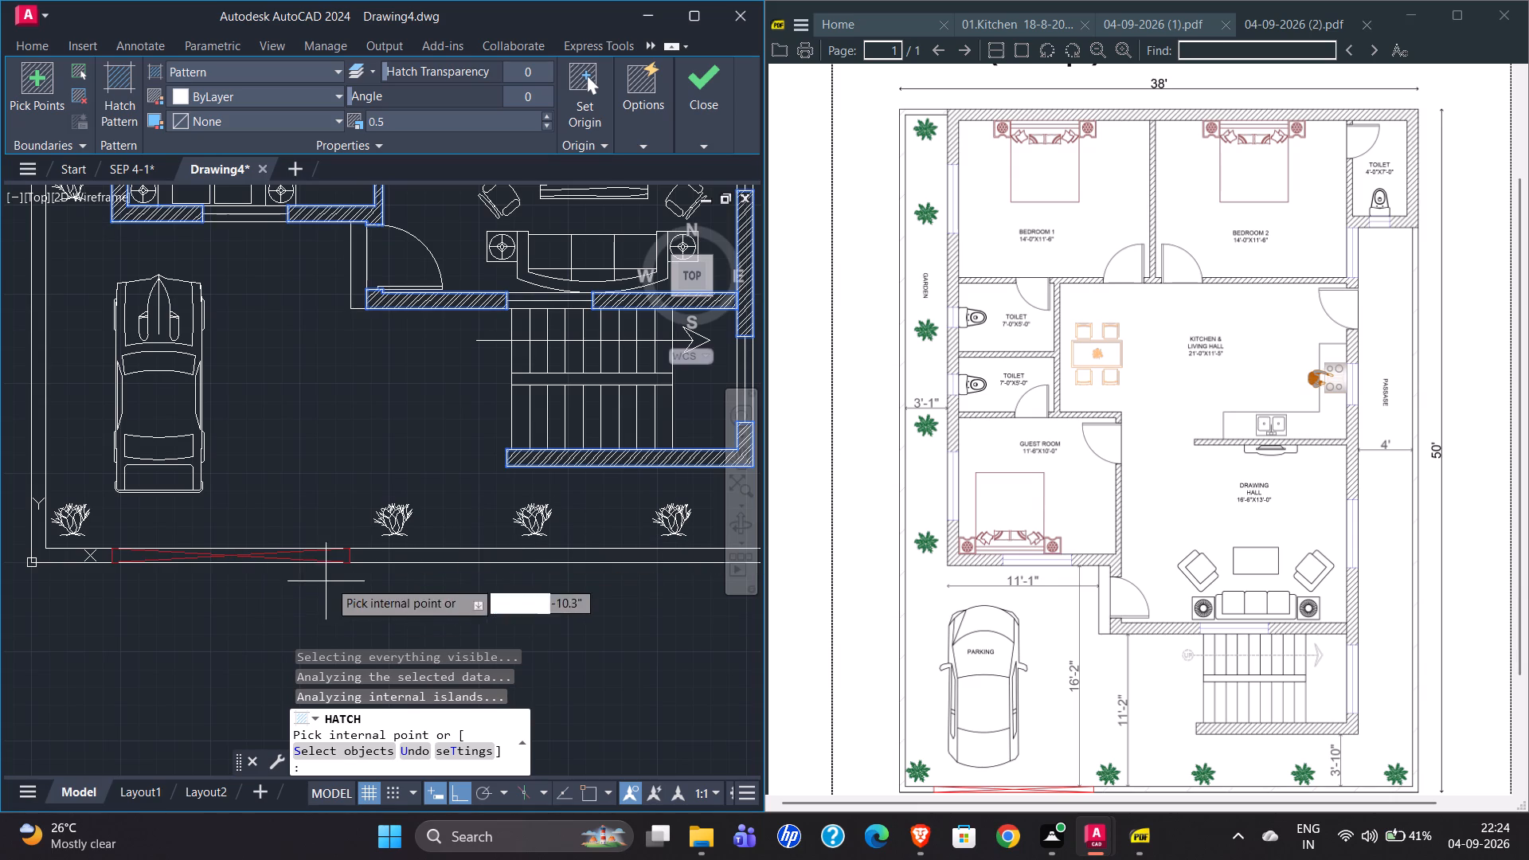
pyautogui.click(694, 92)
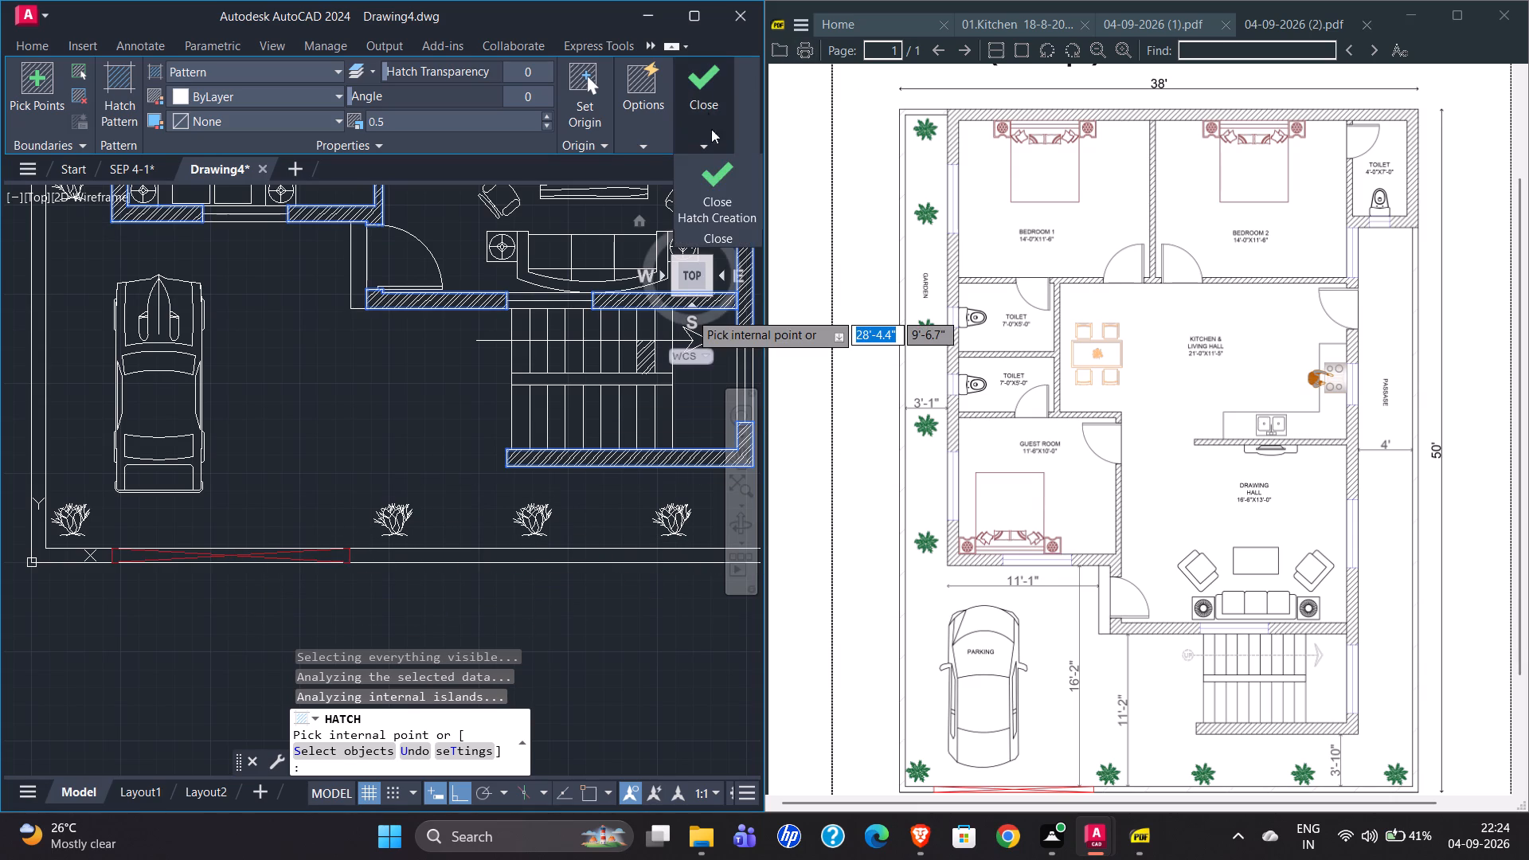
pyautogui.click(724, 209)
# Add the multiline text "UP" at 6" height just west of the stair direction arrow's tail.
pyautogui.scroll(-1, 343, 518)
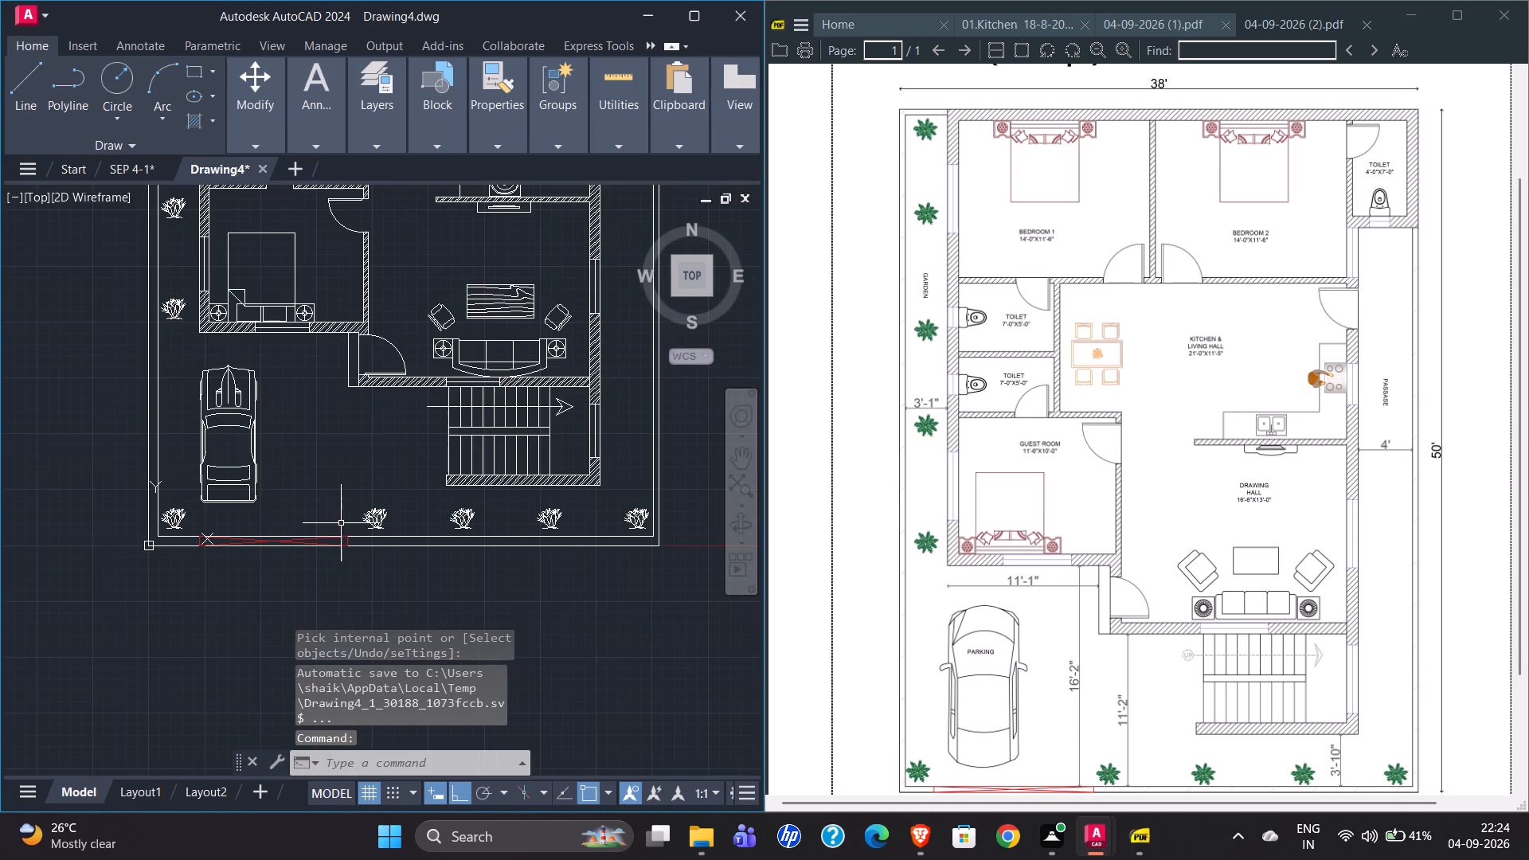
pyautogui.scroll(-2, 358, 519)
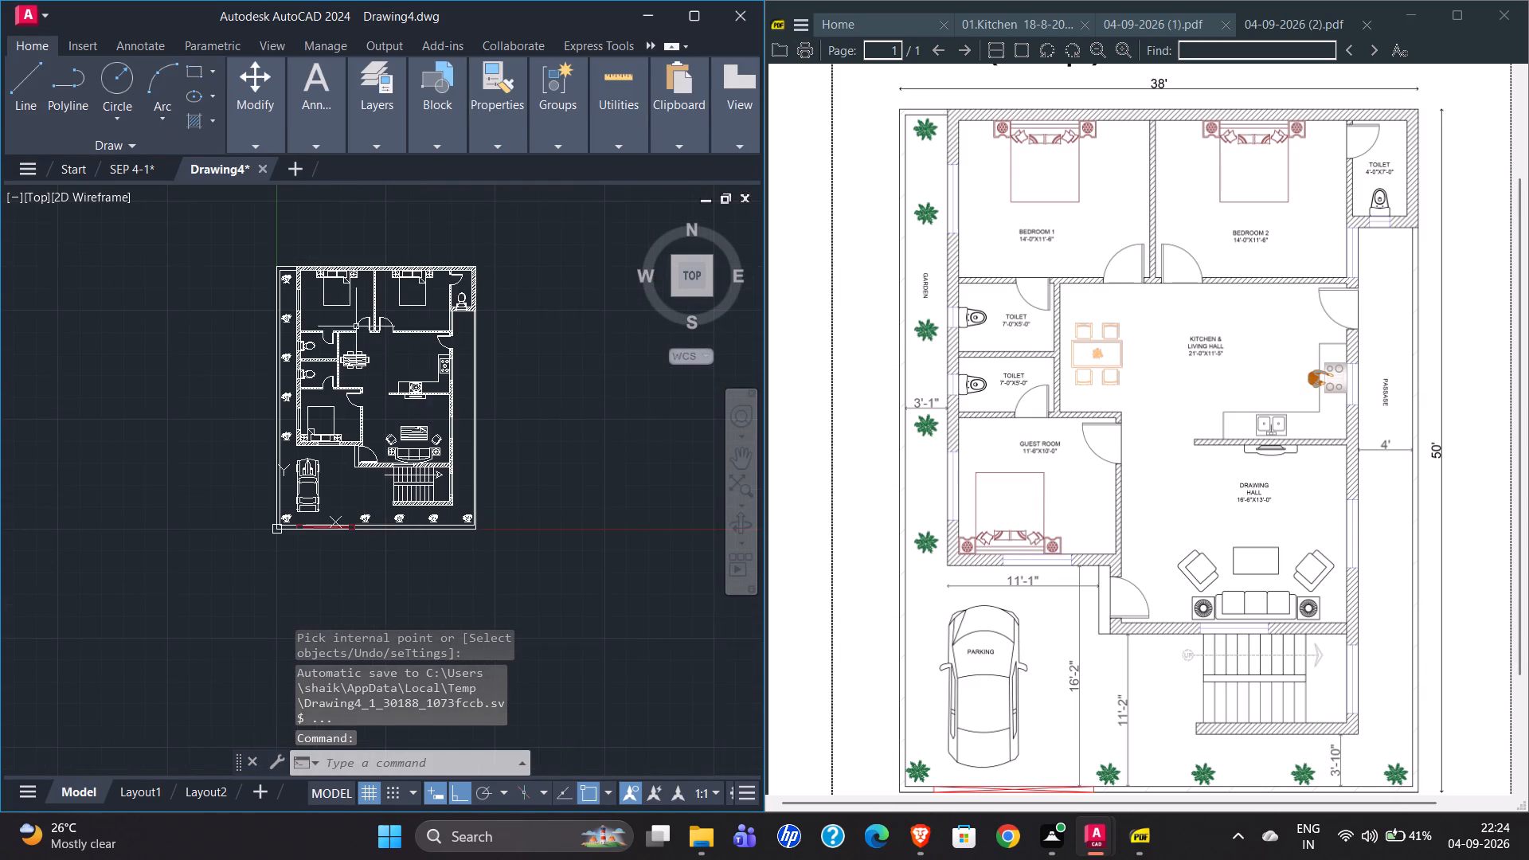
pyautogui.scroll(3, 342, 320)
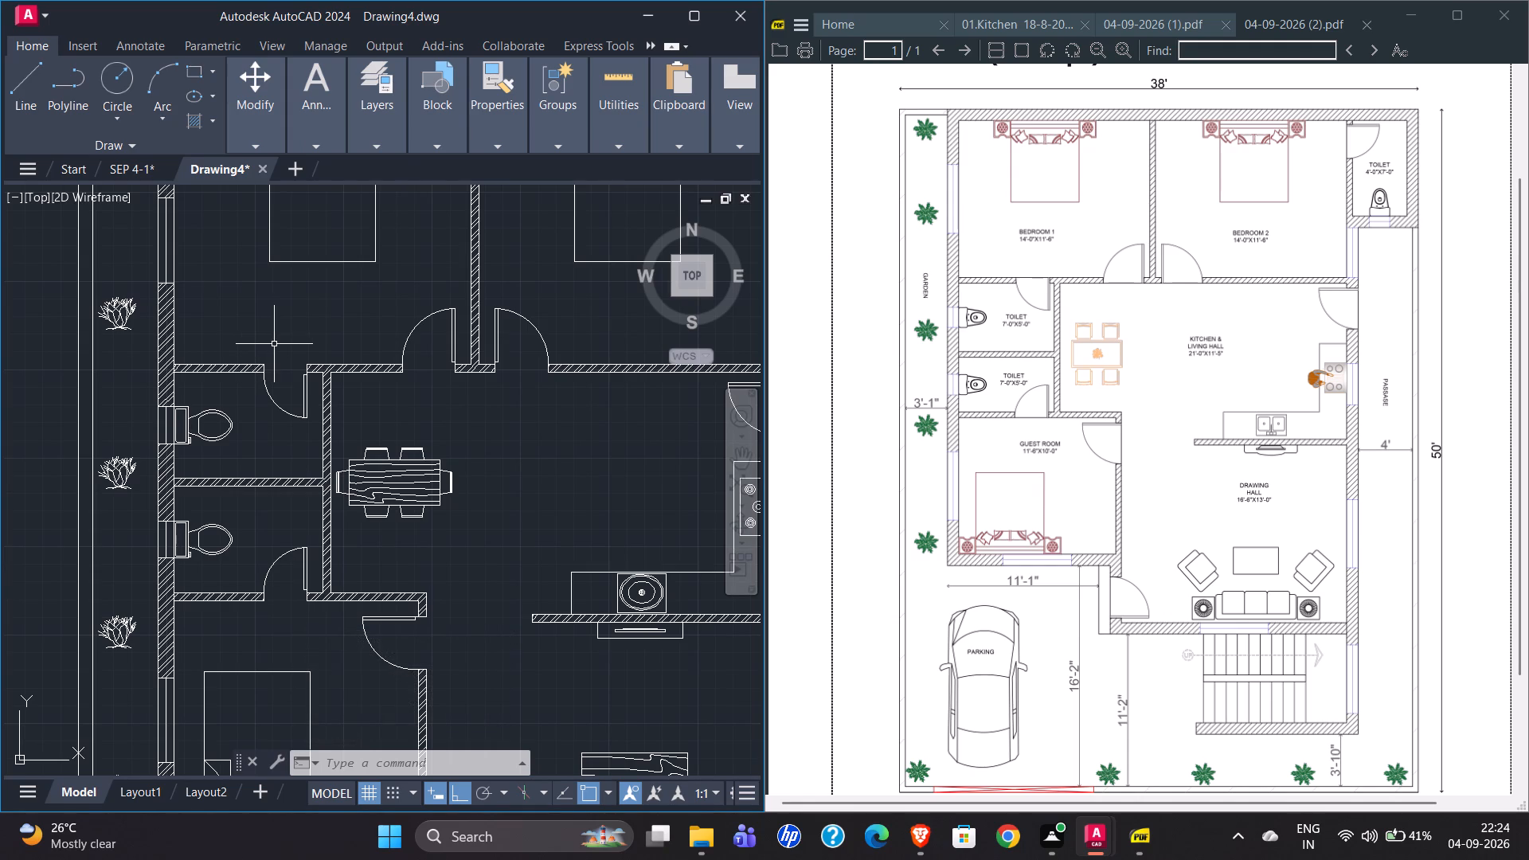
pyautogui.scroll(-2, 380, 372)
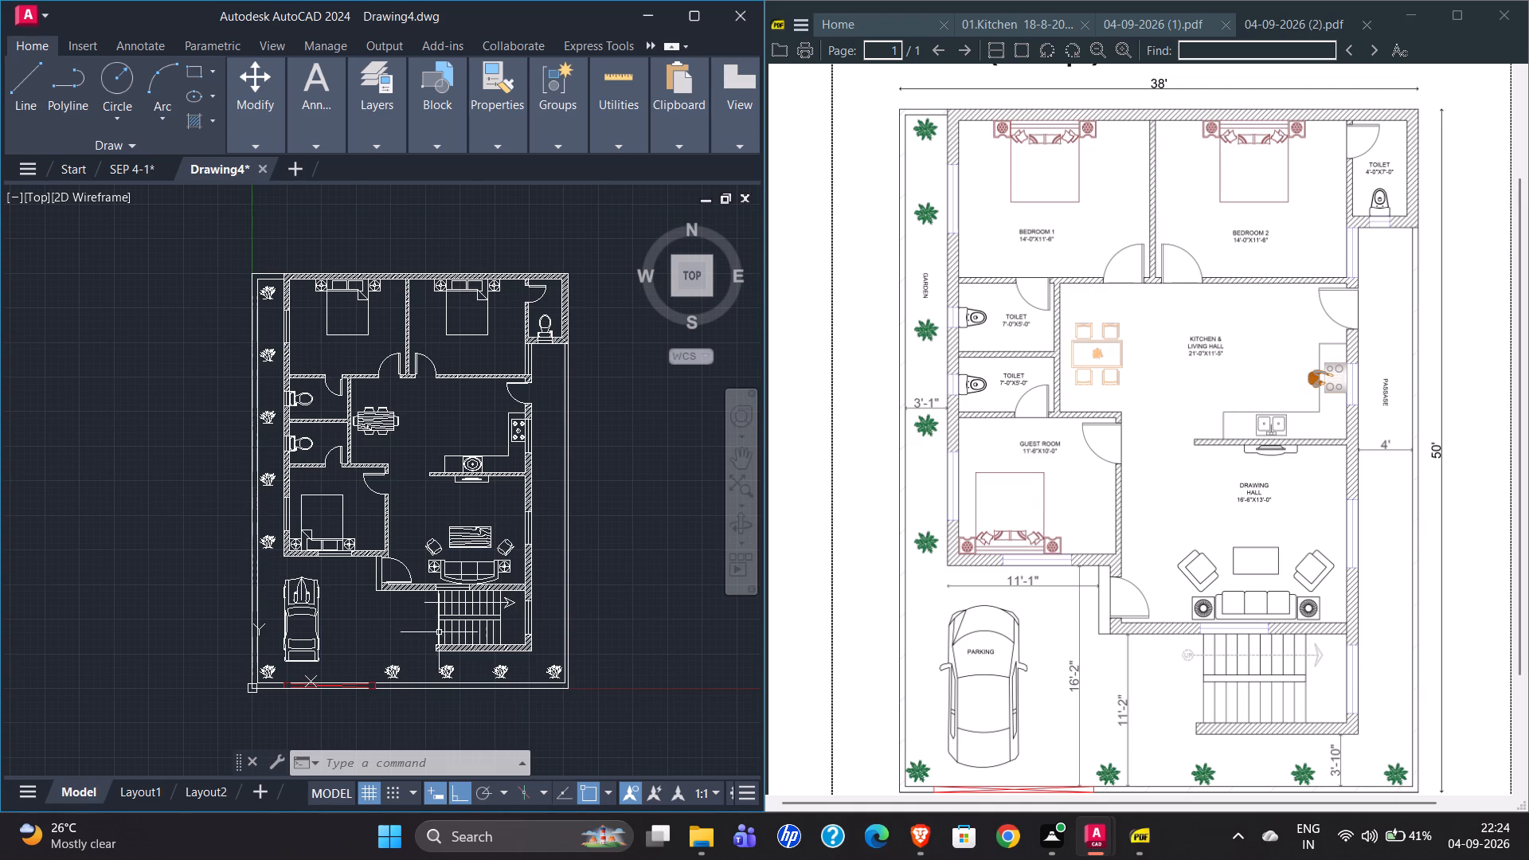
pyautogui.scroll(3, 436, 627)
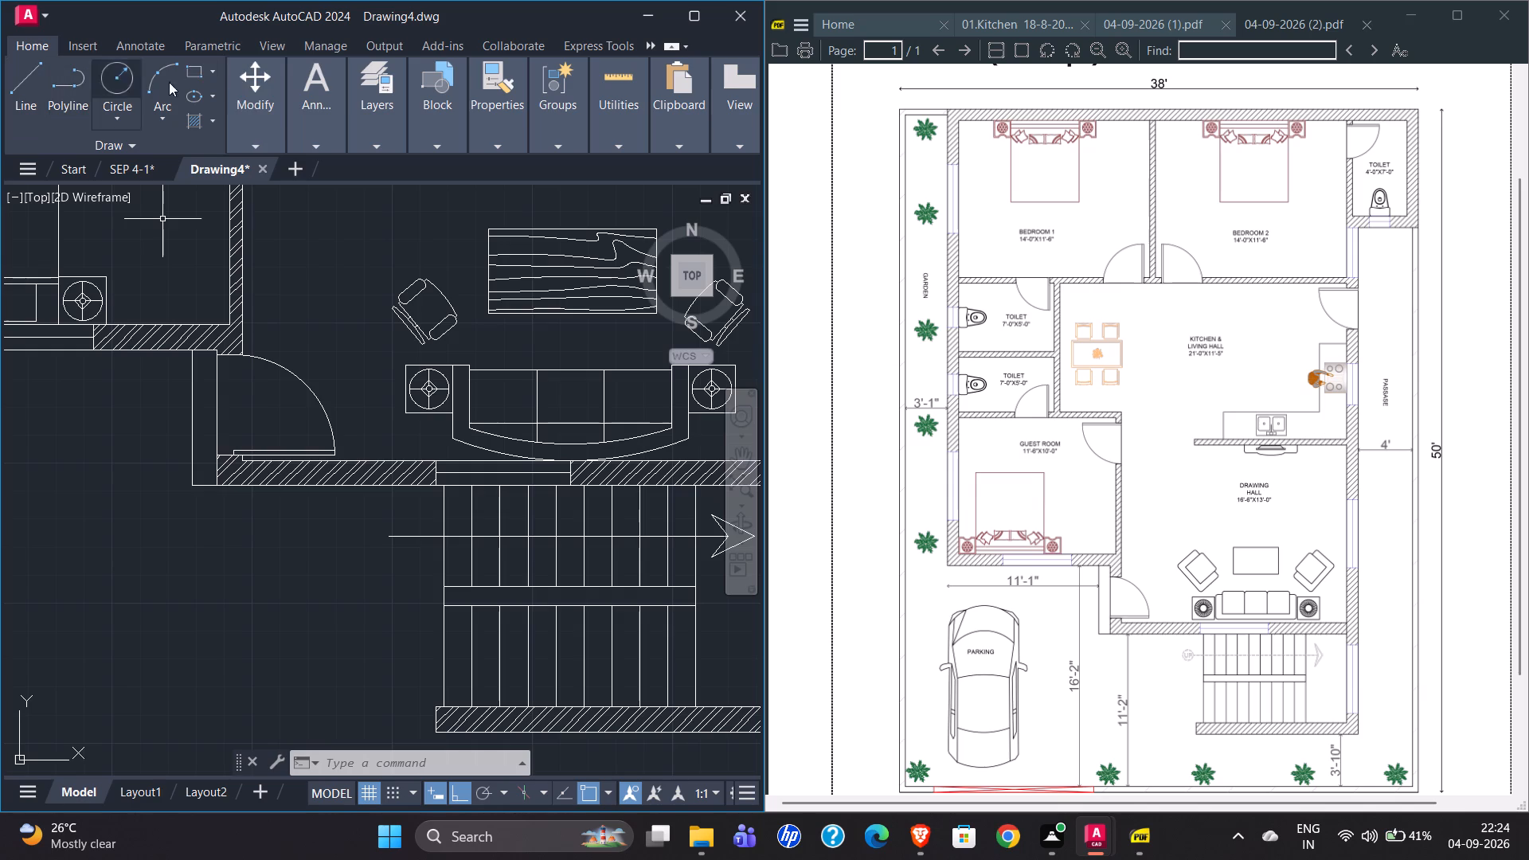
pyautogui.click(151, 48)
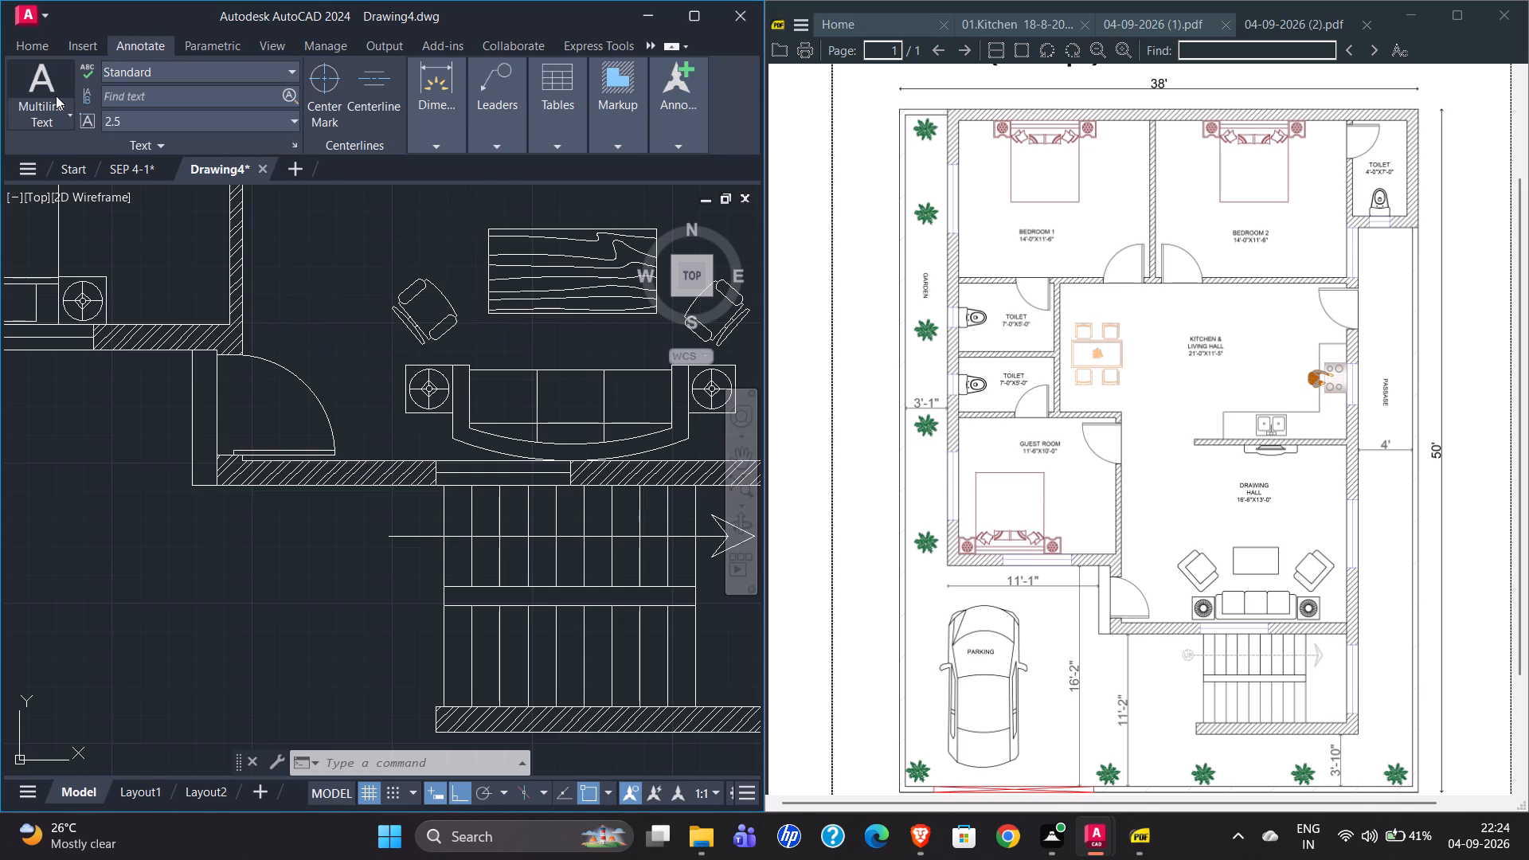
pyautogui.click(56, 96)
pyautogui.scroll(3, 380, 545)
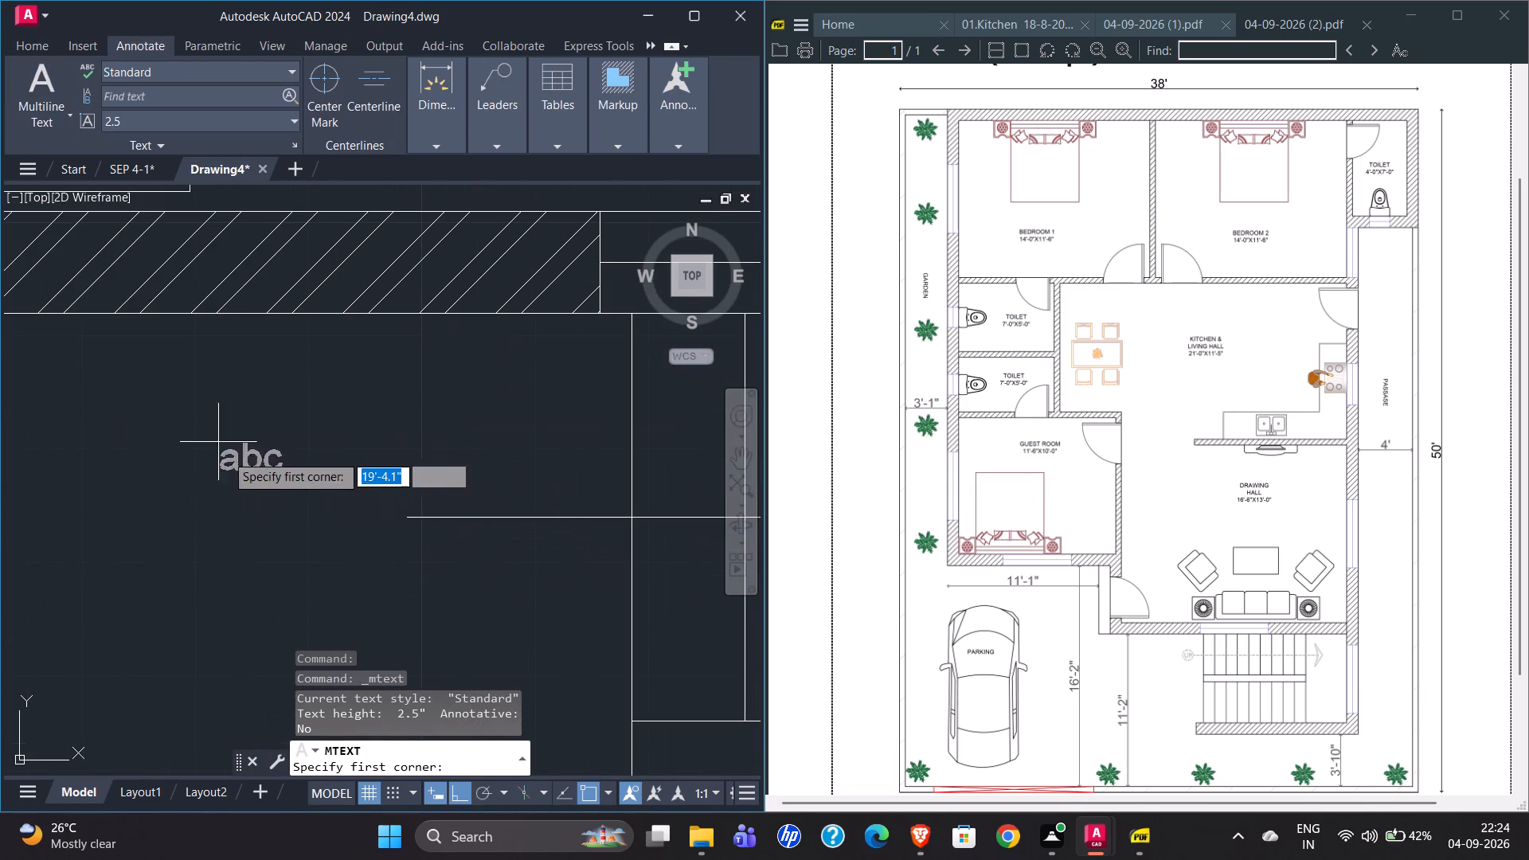
pyautogui.click(238, 459)
pyautogui.click(387, 569)
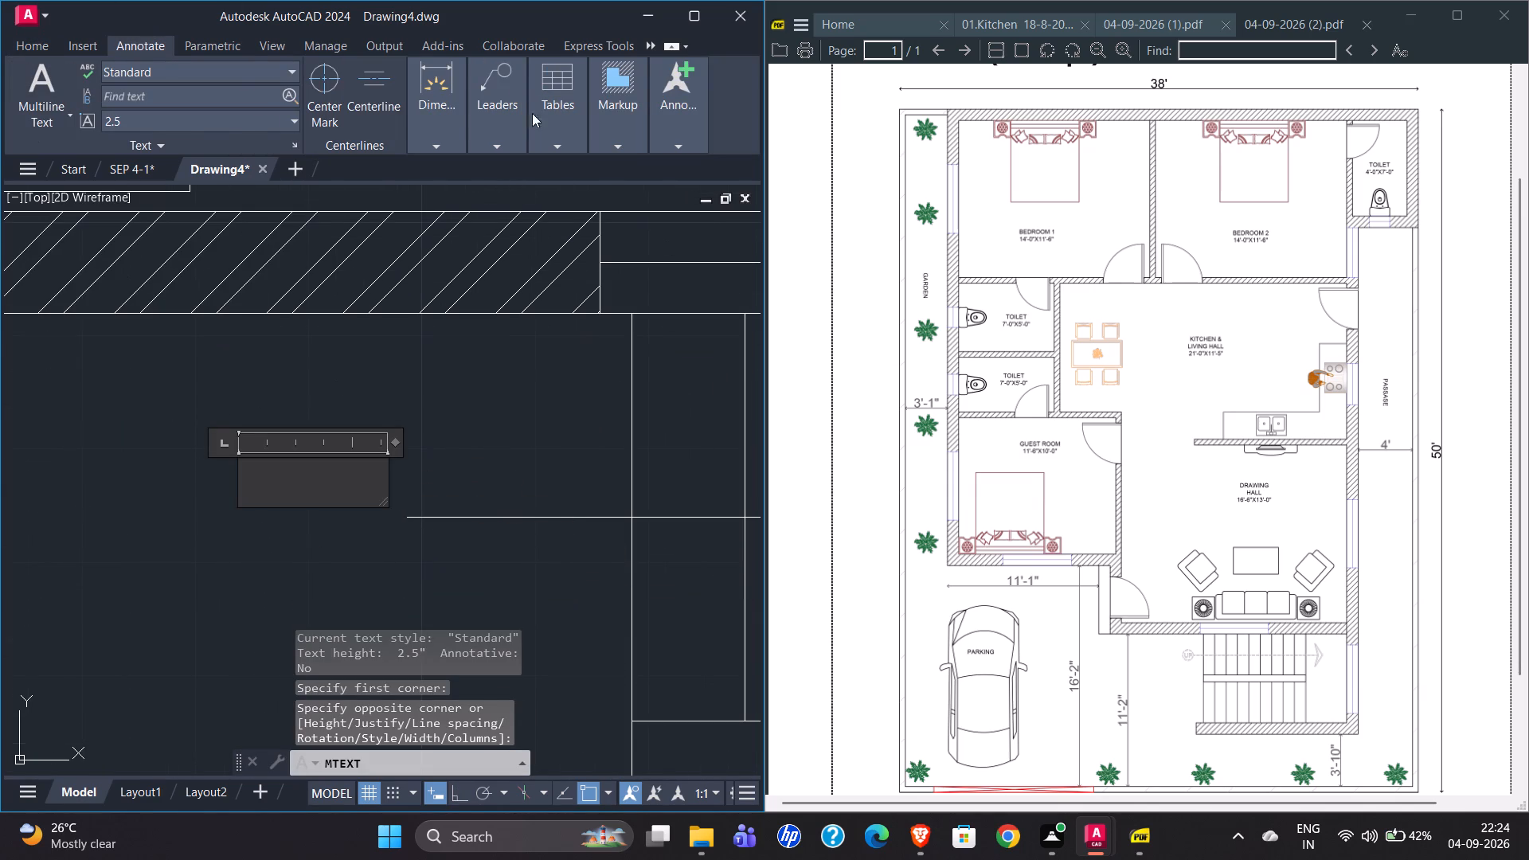
pyautogui.click(137, 90)
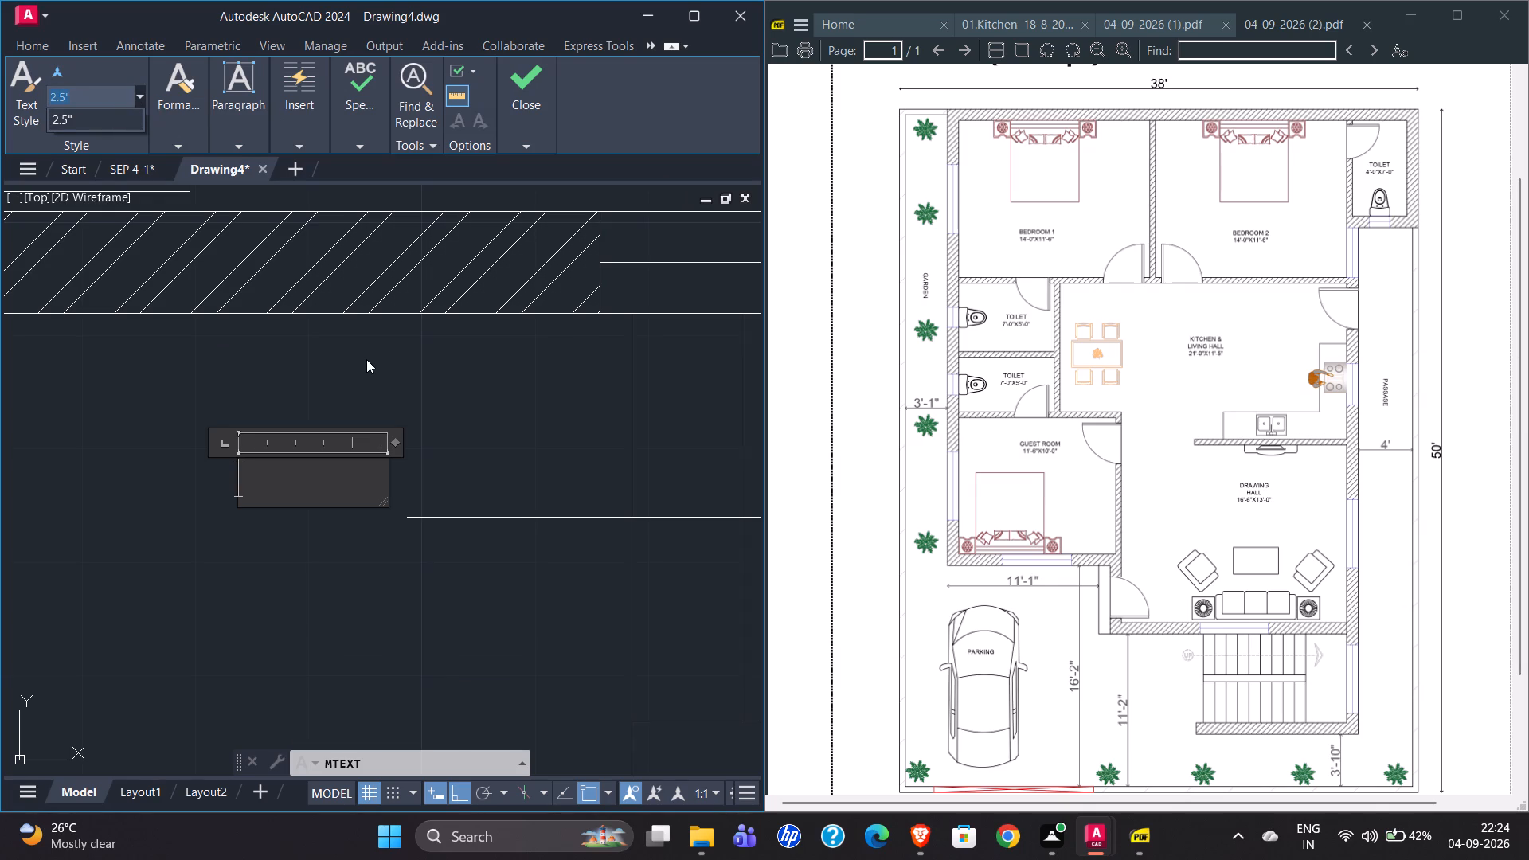
pyautogui.write('6"')
pyautogui.press('Return')
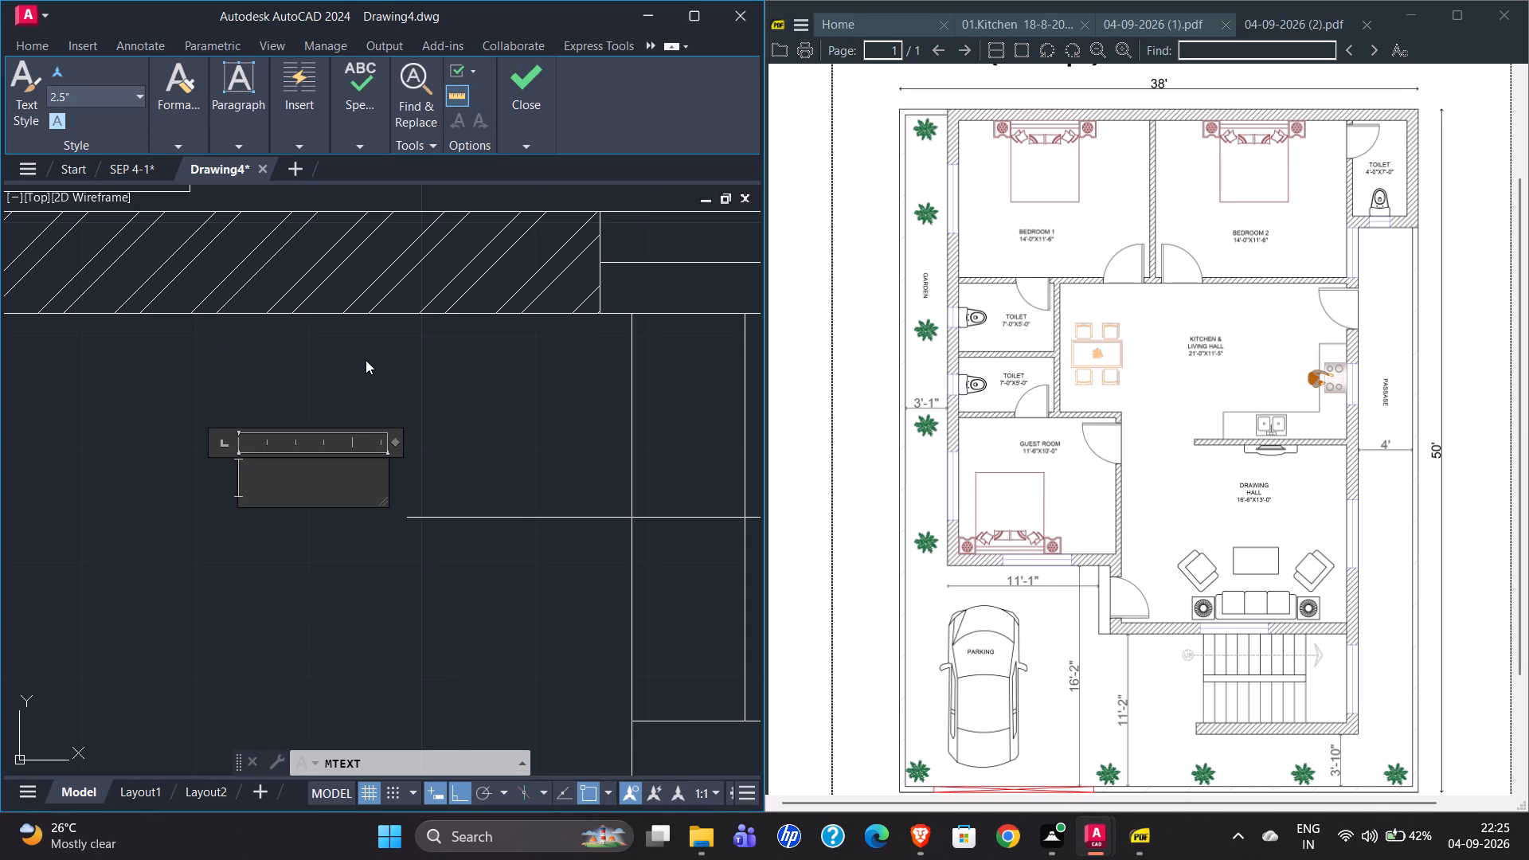
pyautogui.moveTo(94, 100); pyautogui.dragTo(32, 111)
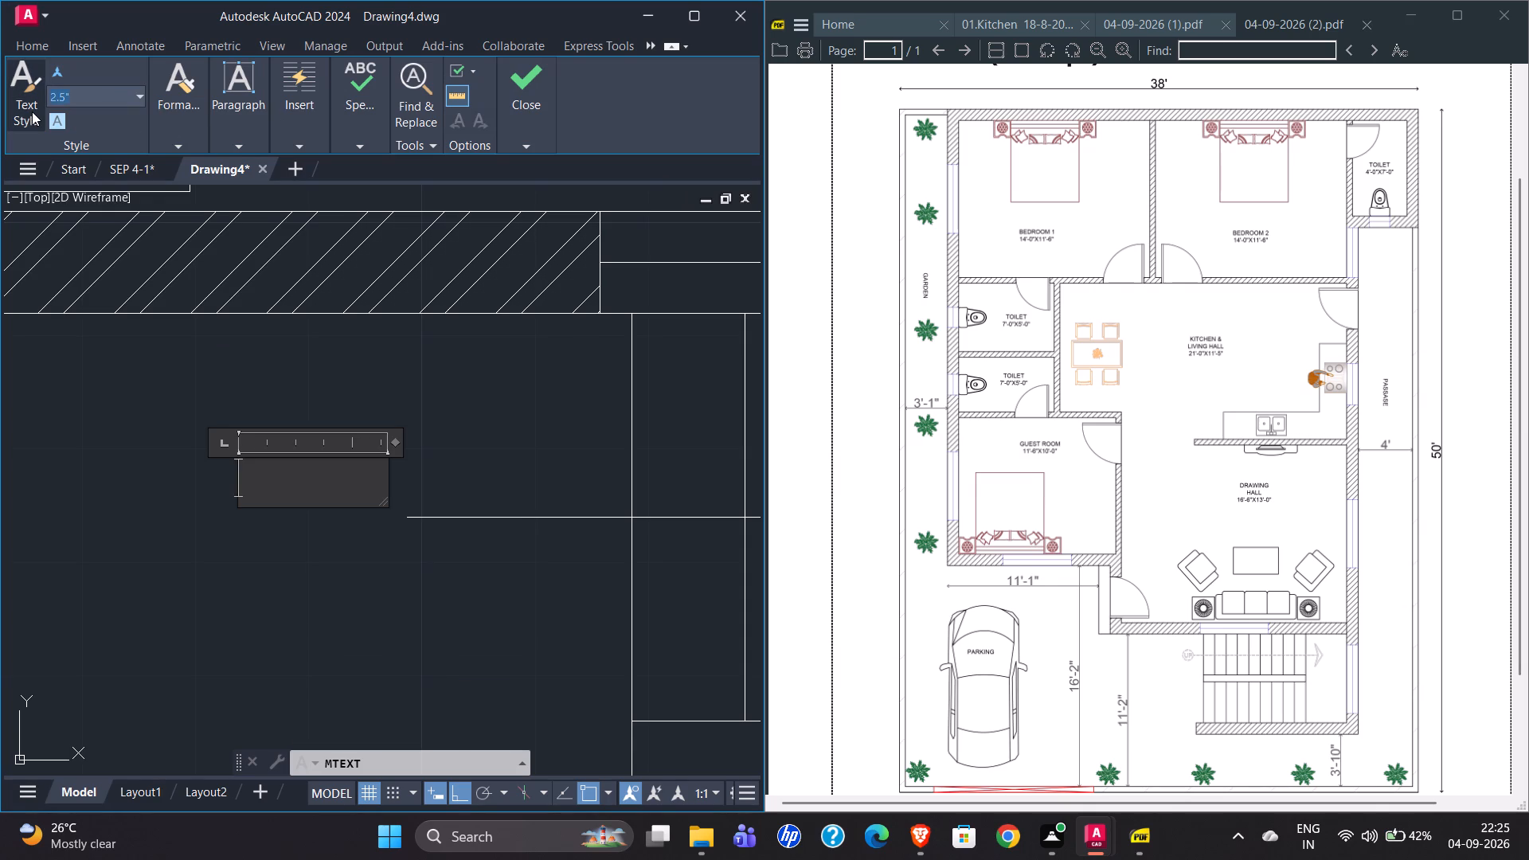
pyautogui.write('6"')
pyautogui.press('Return')
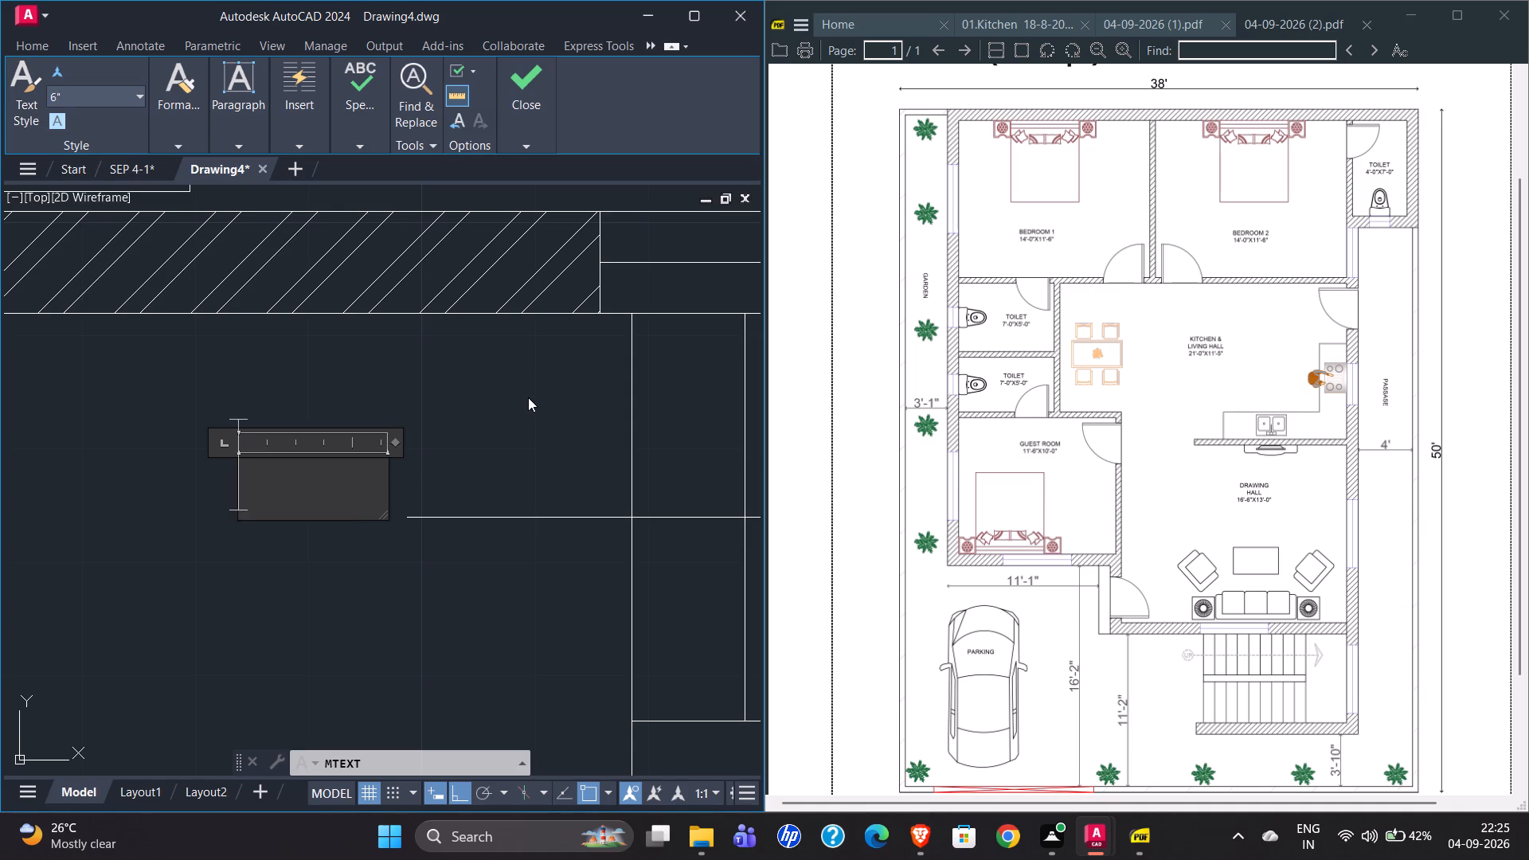
pyautogui.write('UP')
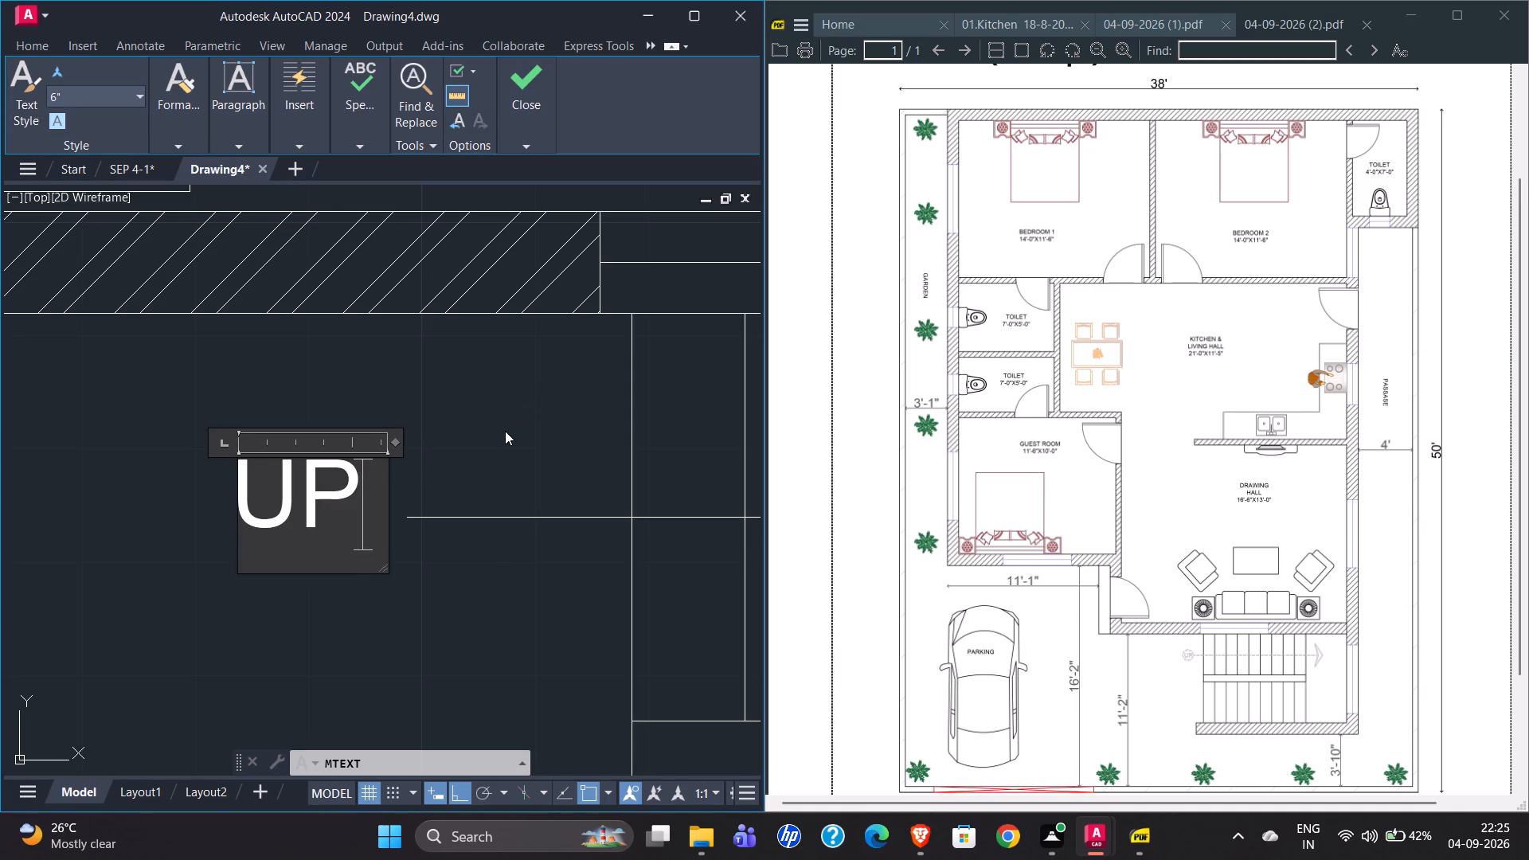
pyautogui.click(526, 104)
pyautogui.click(530, 182)
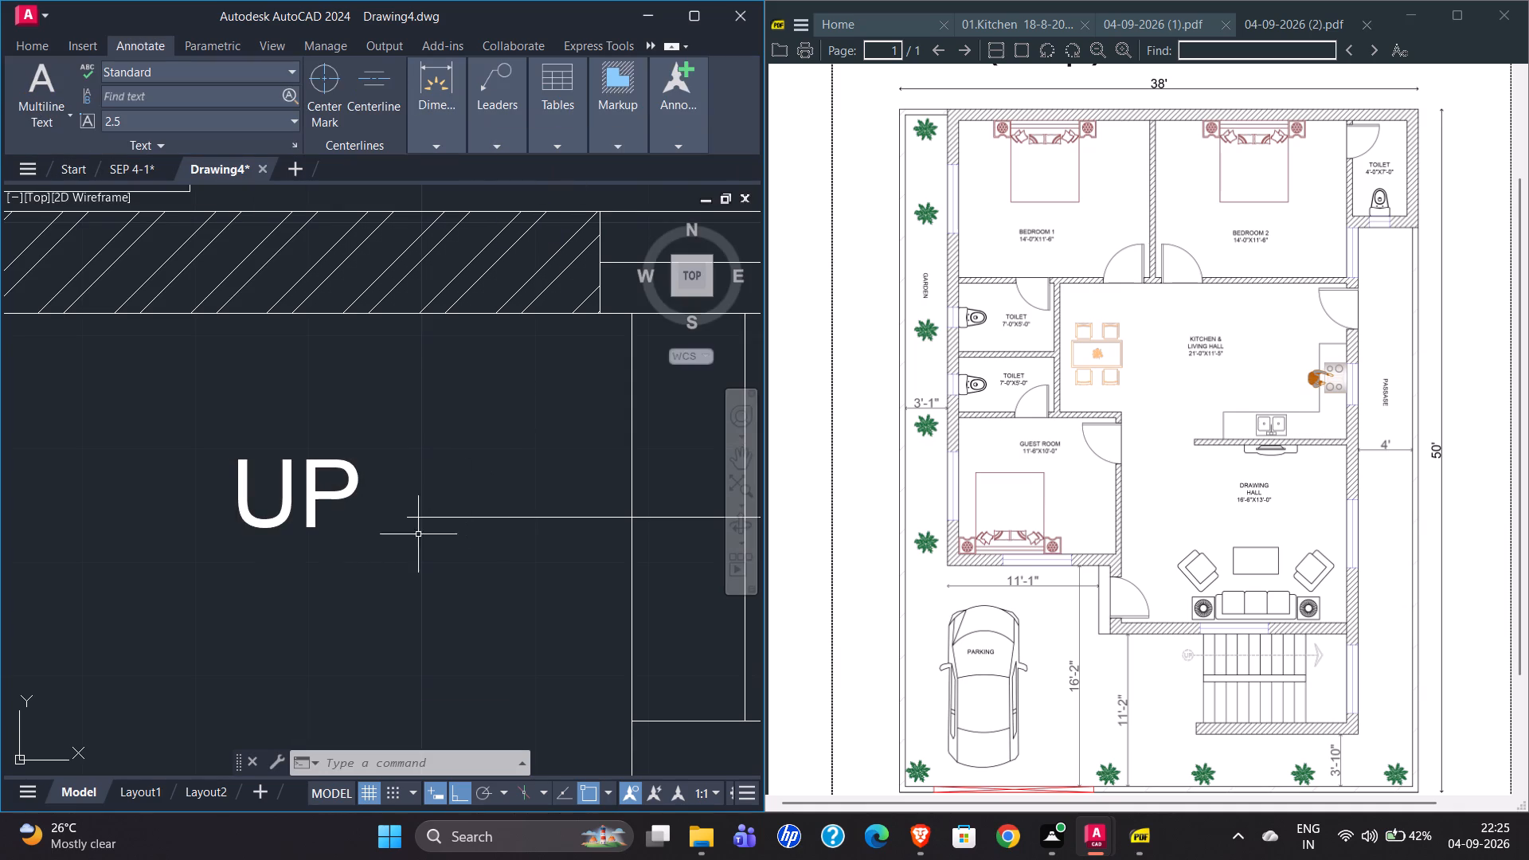
# Move the "UP" text slightly closer to the stair arrow's tail and line it up with the arrow, with Ortho off.
pyautogui.scroll(-1, 387, 551)
pyautogui.click(308, 523)
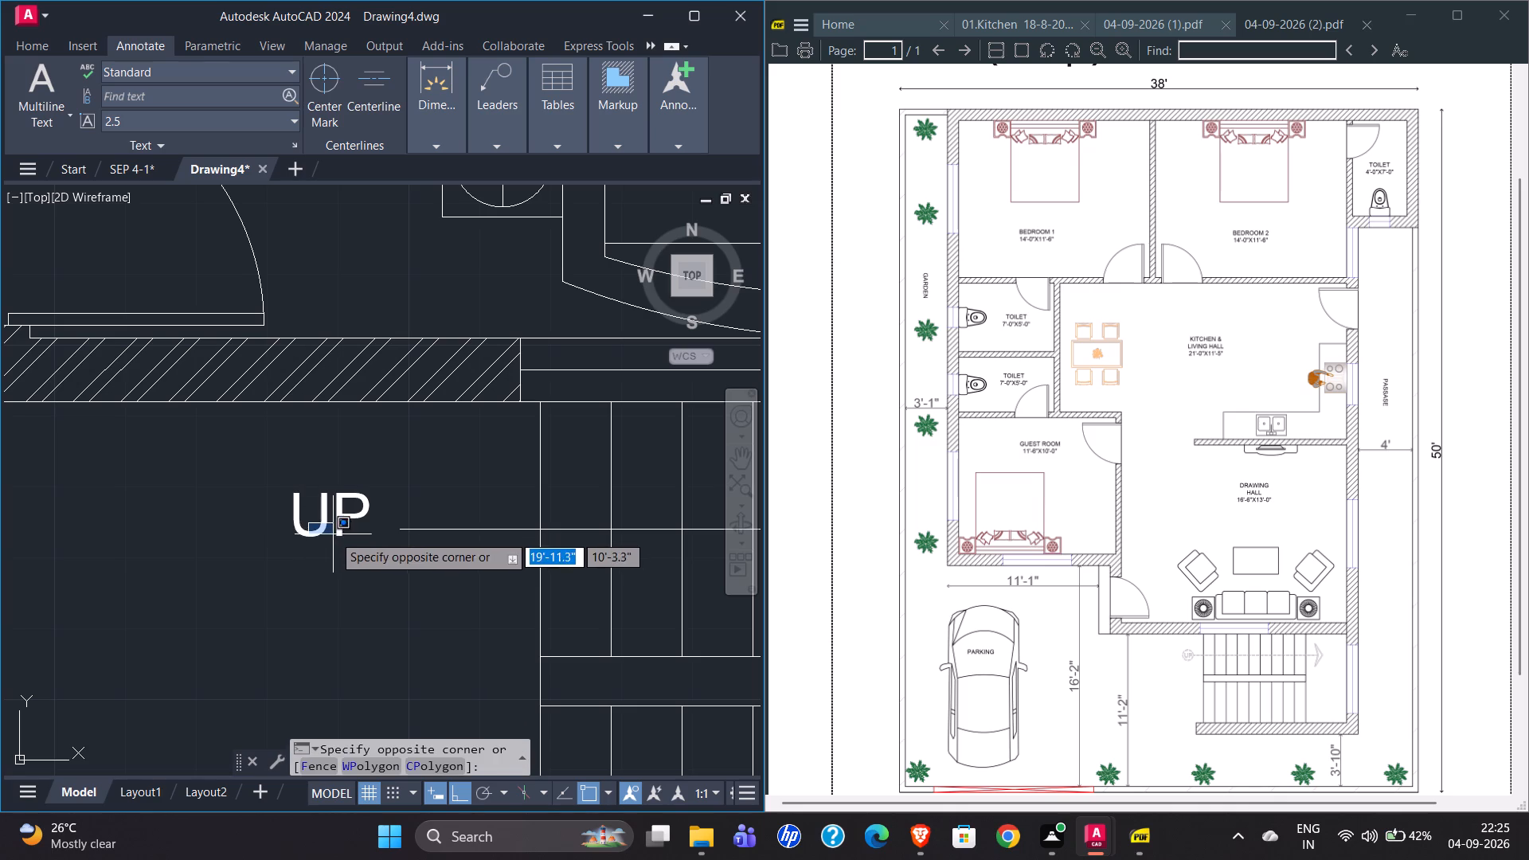
pyautogui.click(333, 534)
pyautogui.click(327, 520)
pyautogui.press('m')
pyautogui.press('Return')
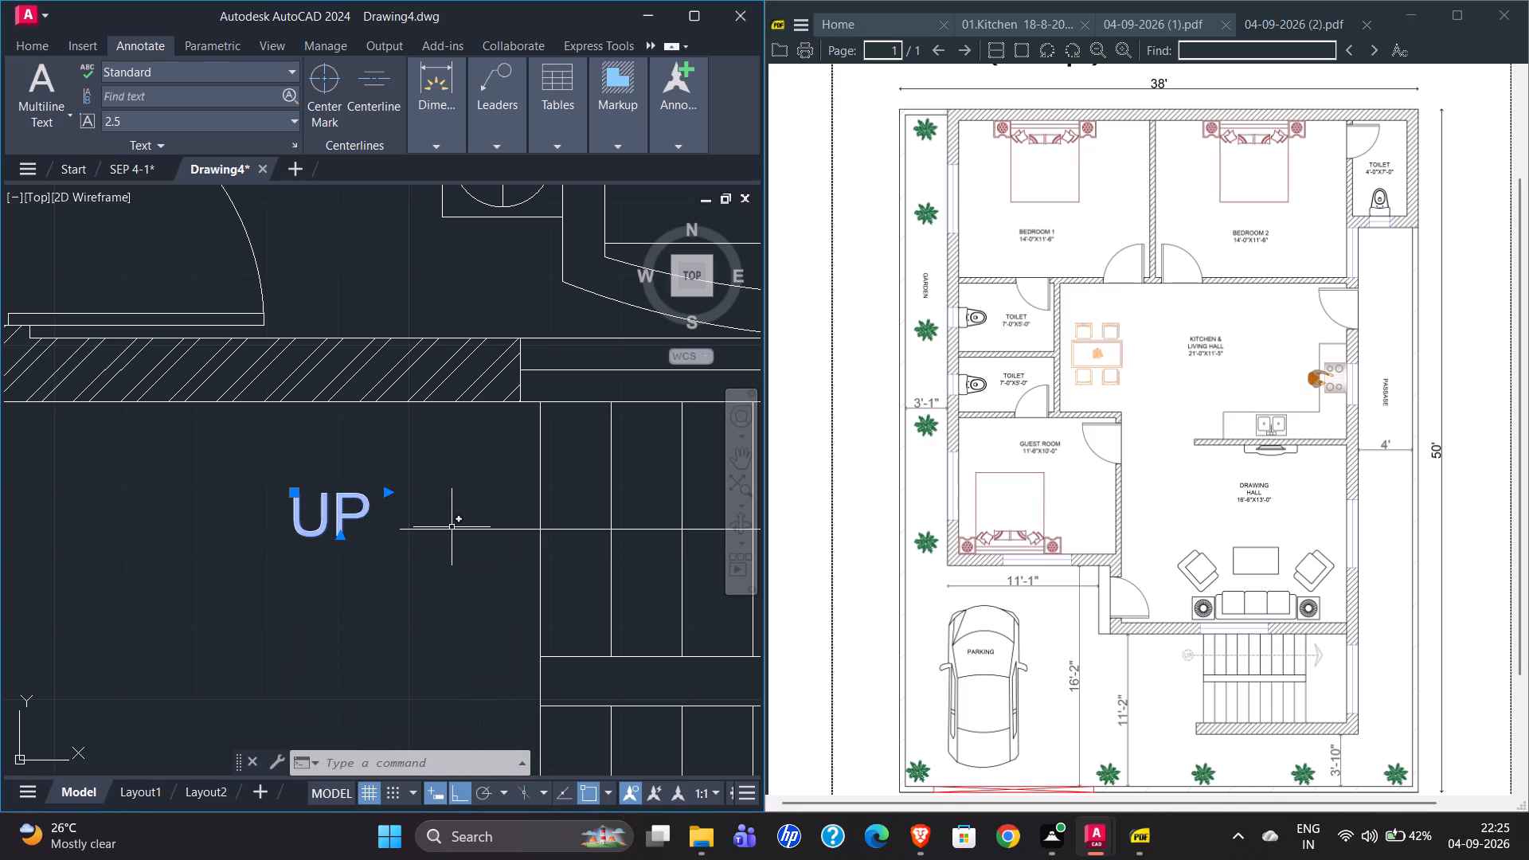
pyautogui.click(284, 491)
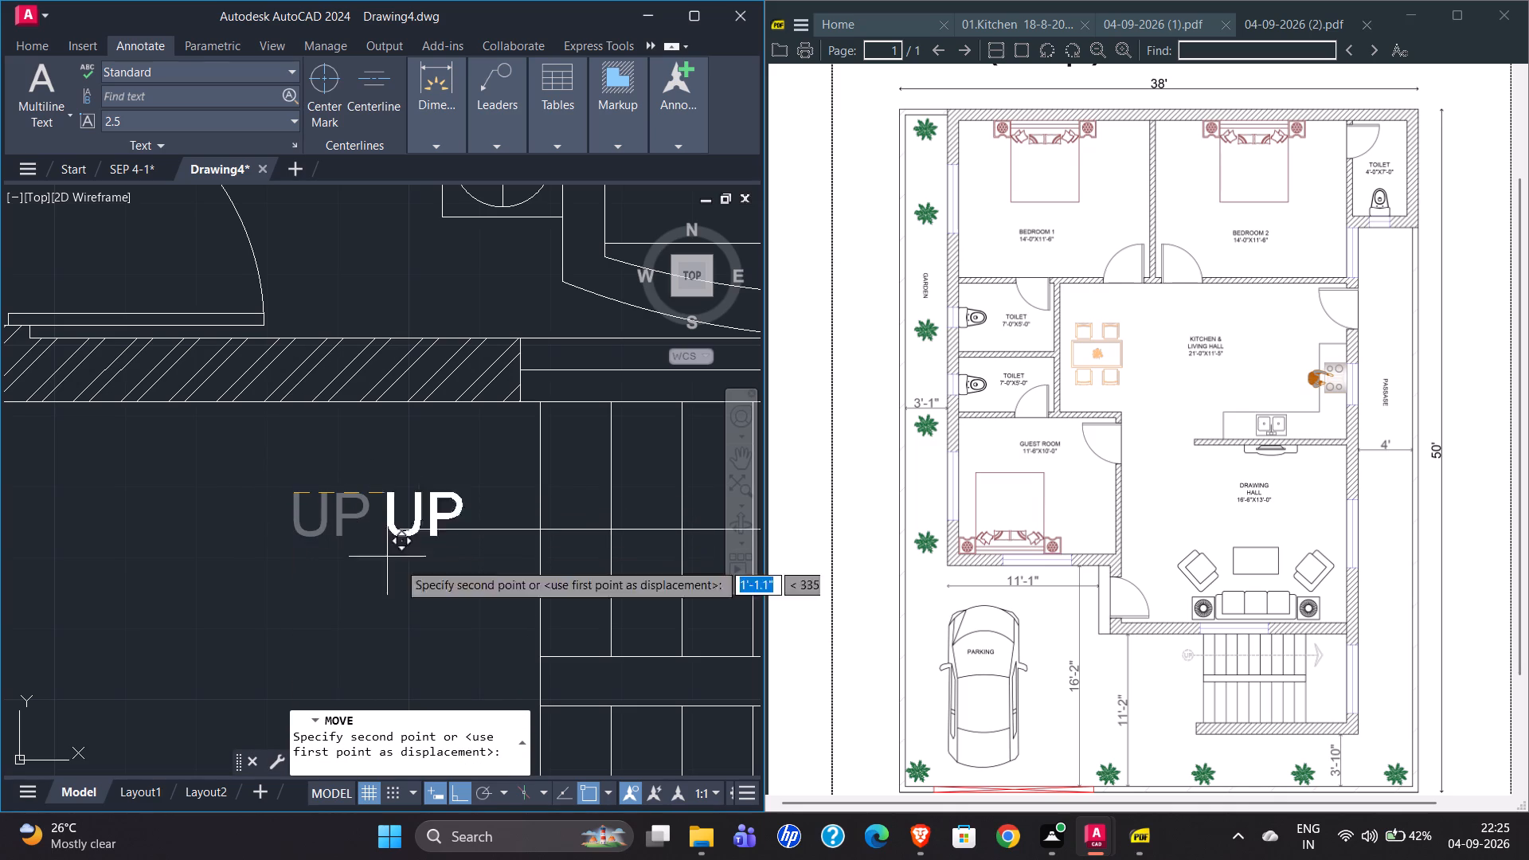
pyautogui.click(457, 792)
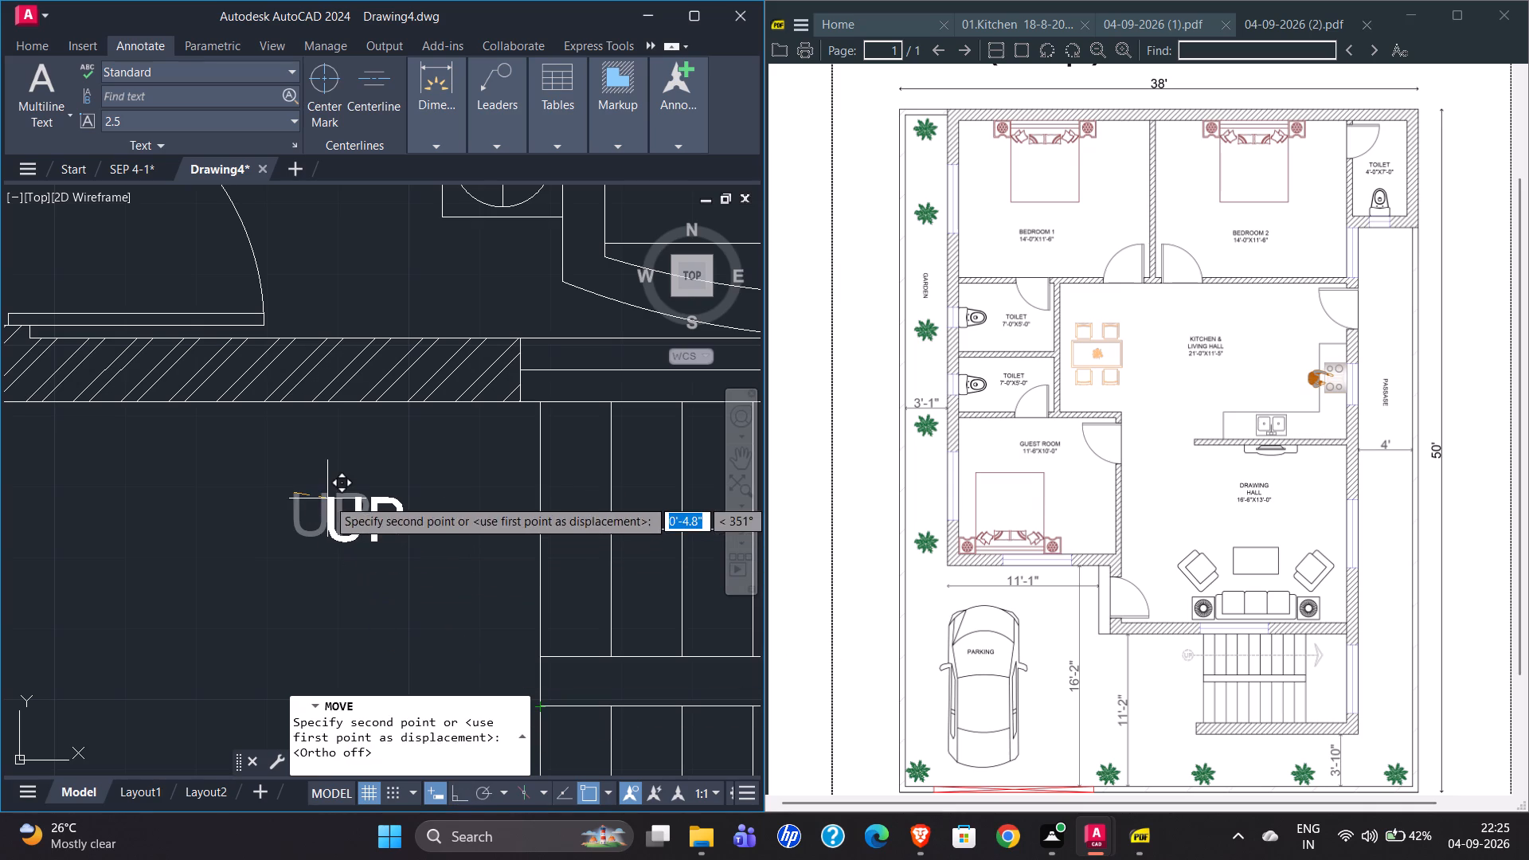
pyautogui.click(320, 504)
# In the SEP 4-1 drawing, select both bedroom labels and the kitchen, living hall, drawing hall and toilet labels, and copy them.
pyautogui.scroll(-3, 386, 555)
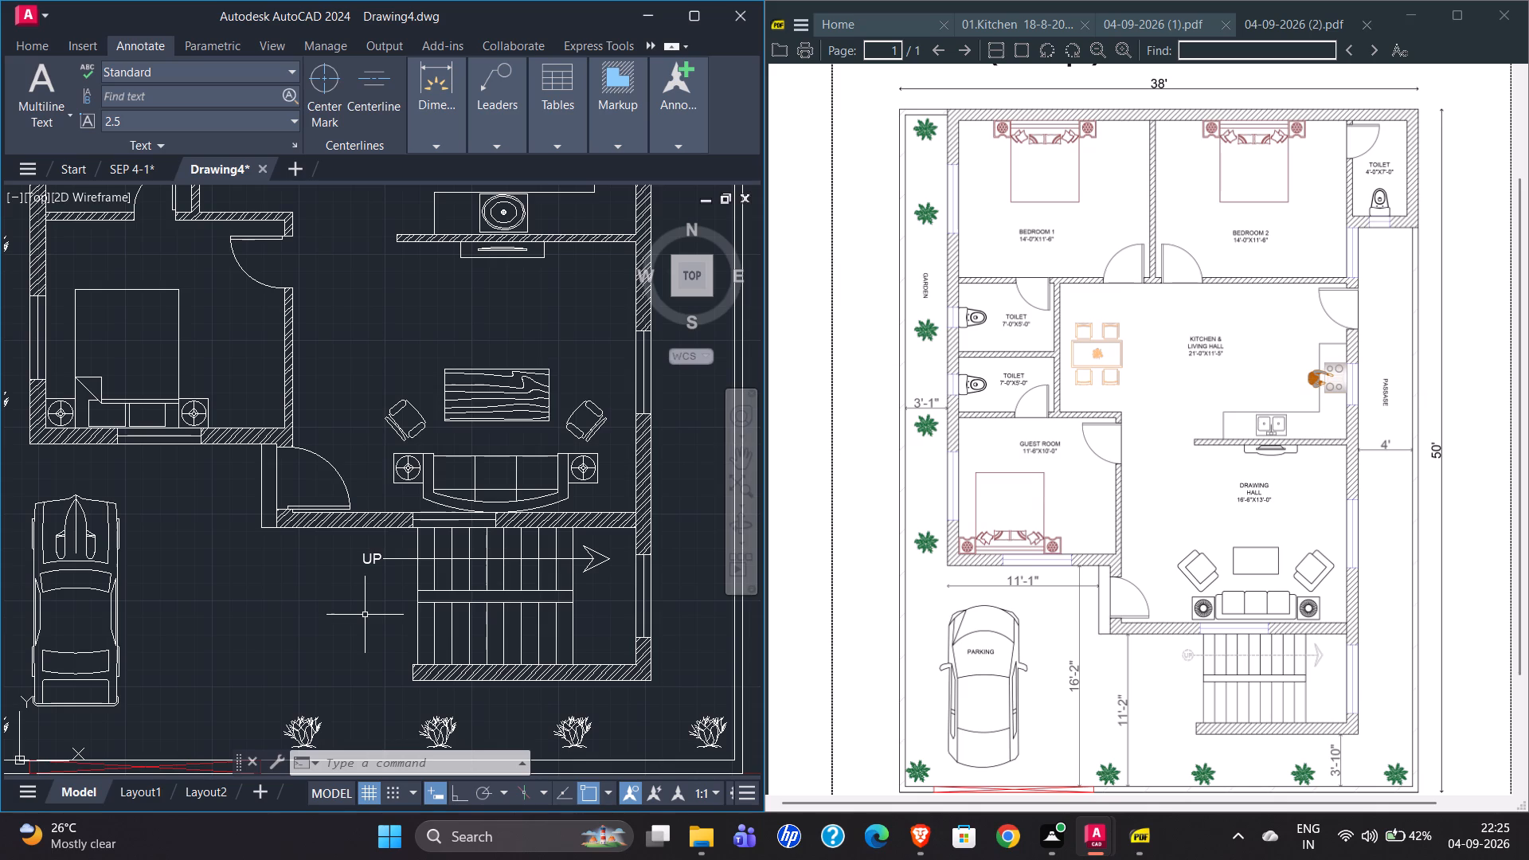
pyautogui.scroll(-1, 384, 621)
pyautogui.scroll(-1, 494, 569)
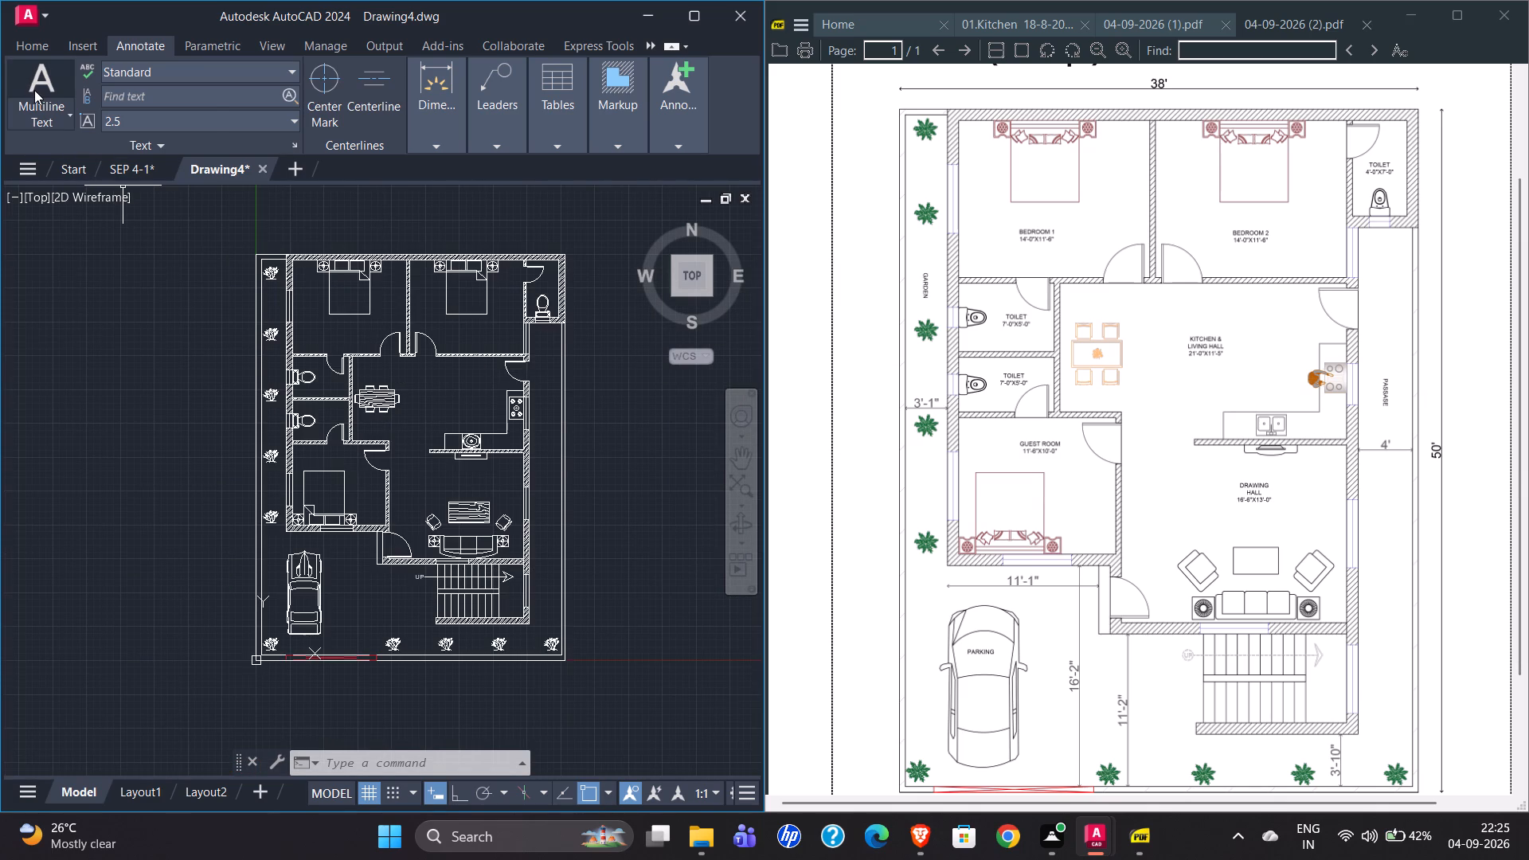
pyautogui.click(135, 174)
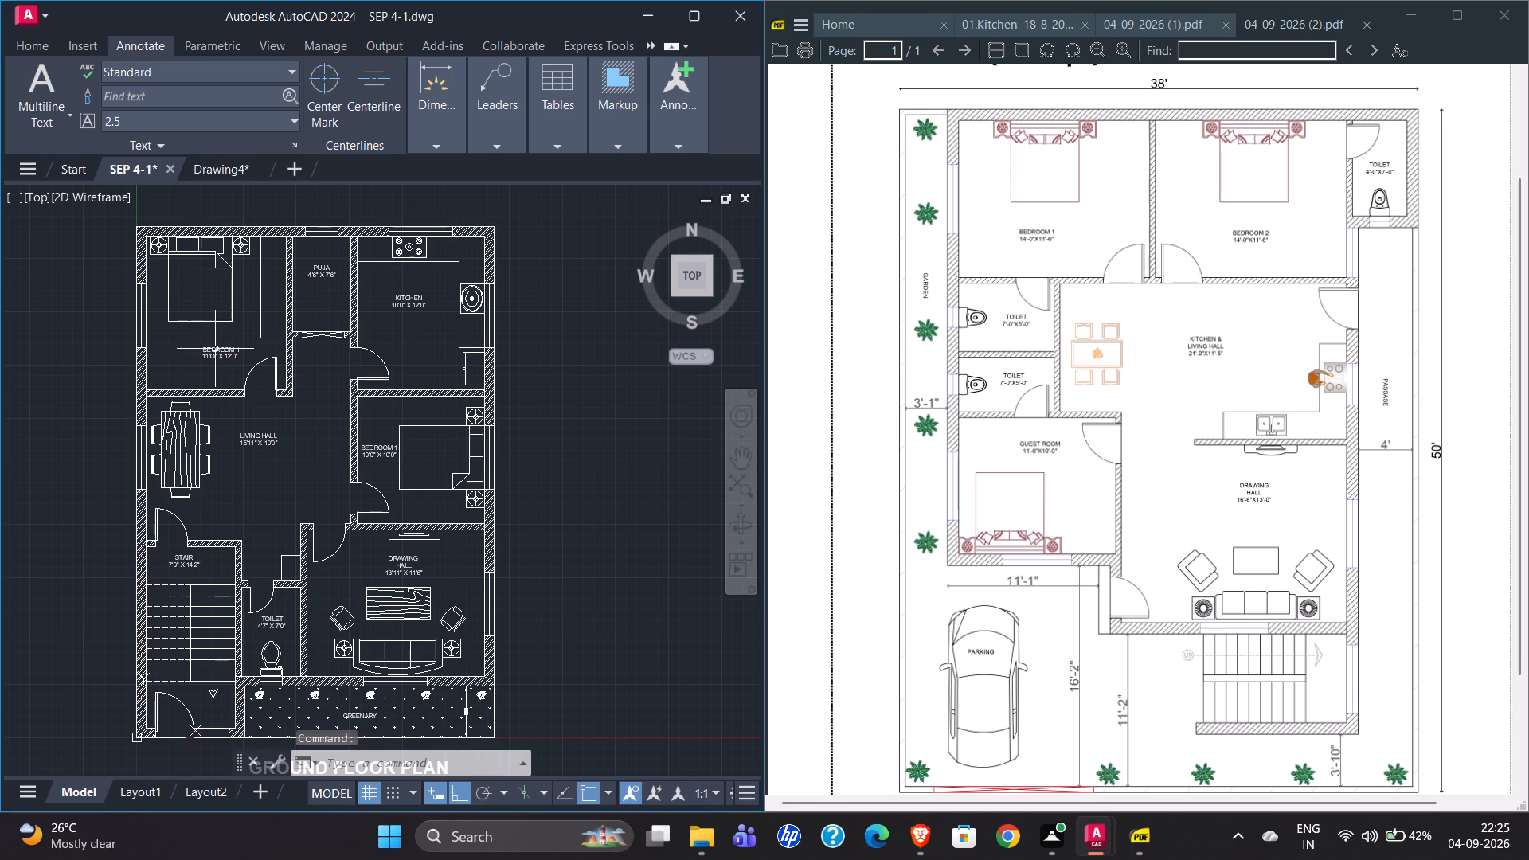
pyautogui.click(215, 349)
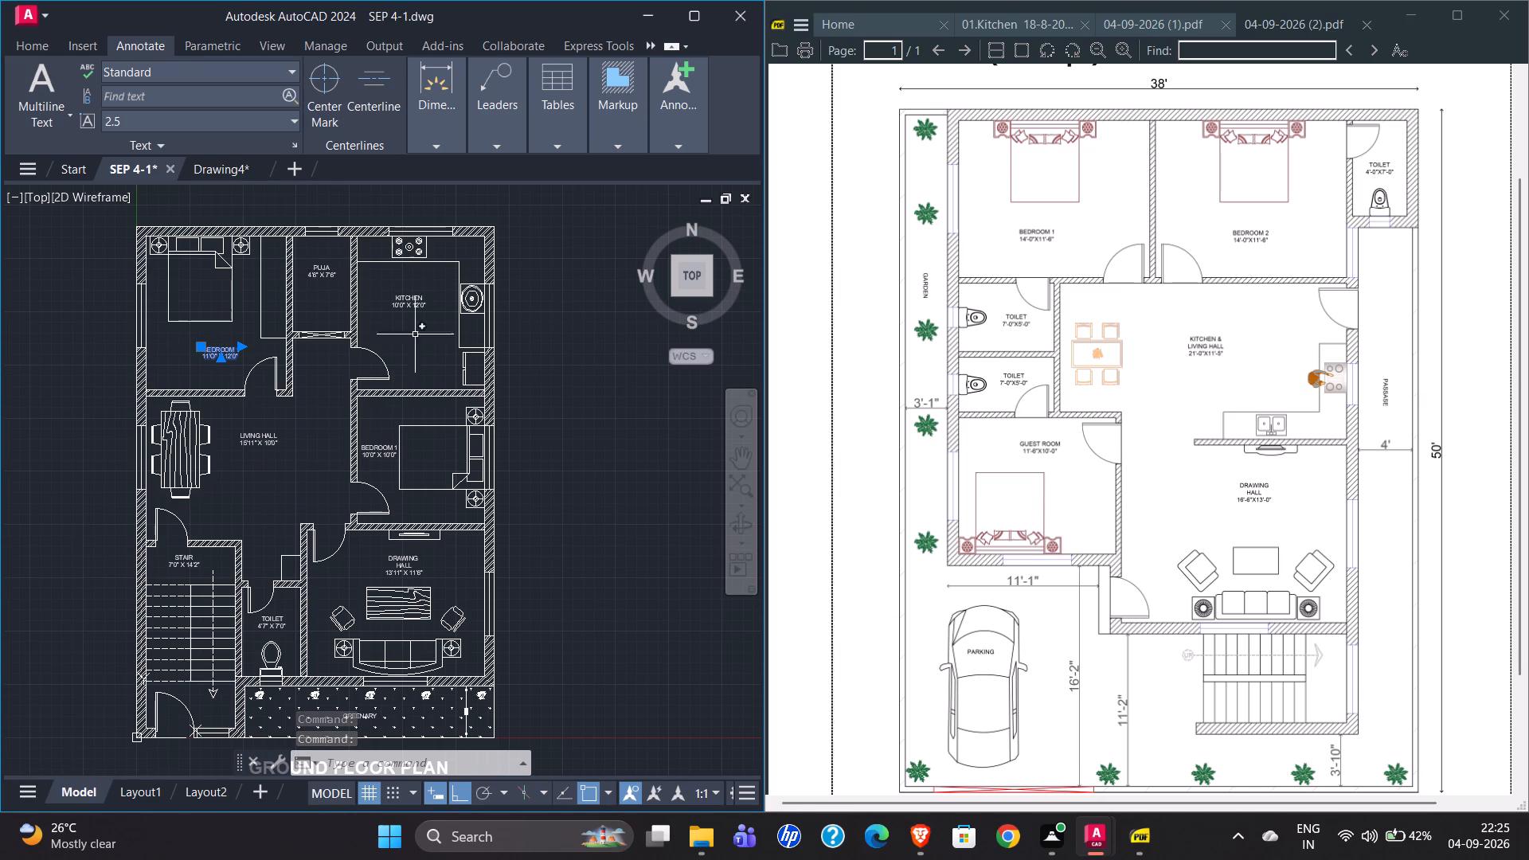
pyautogui.click(401, 299)
pyautogui.scroll(3, 407, 315)
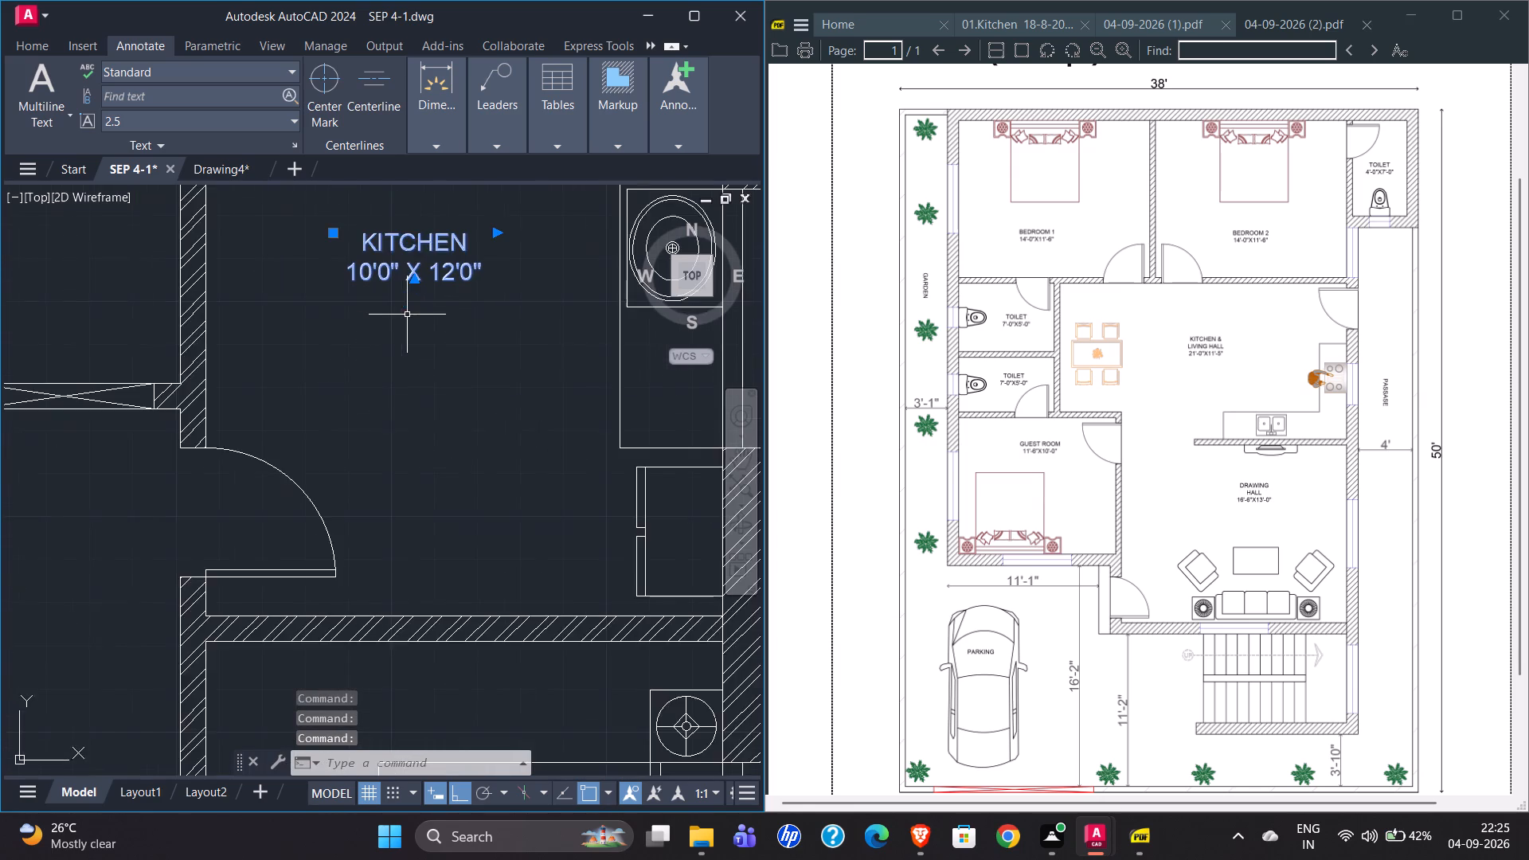
pyautogui.scroll(-3, 410, 313)
pyautogui.scroll(3, 248, 442)
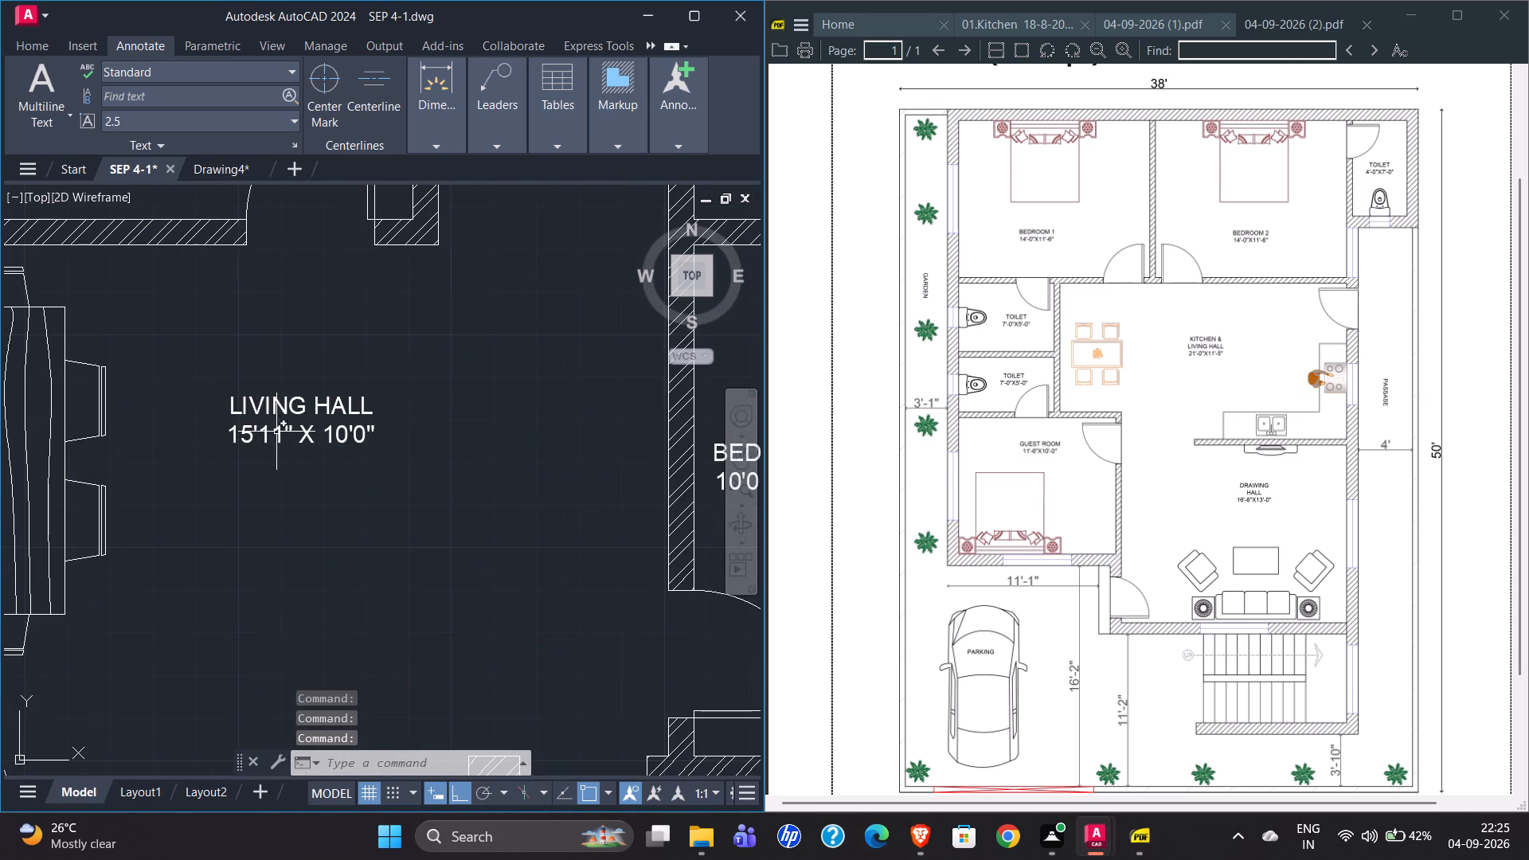
pyautogui.click(236, 407)
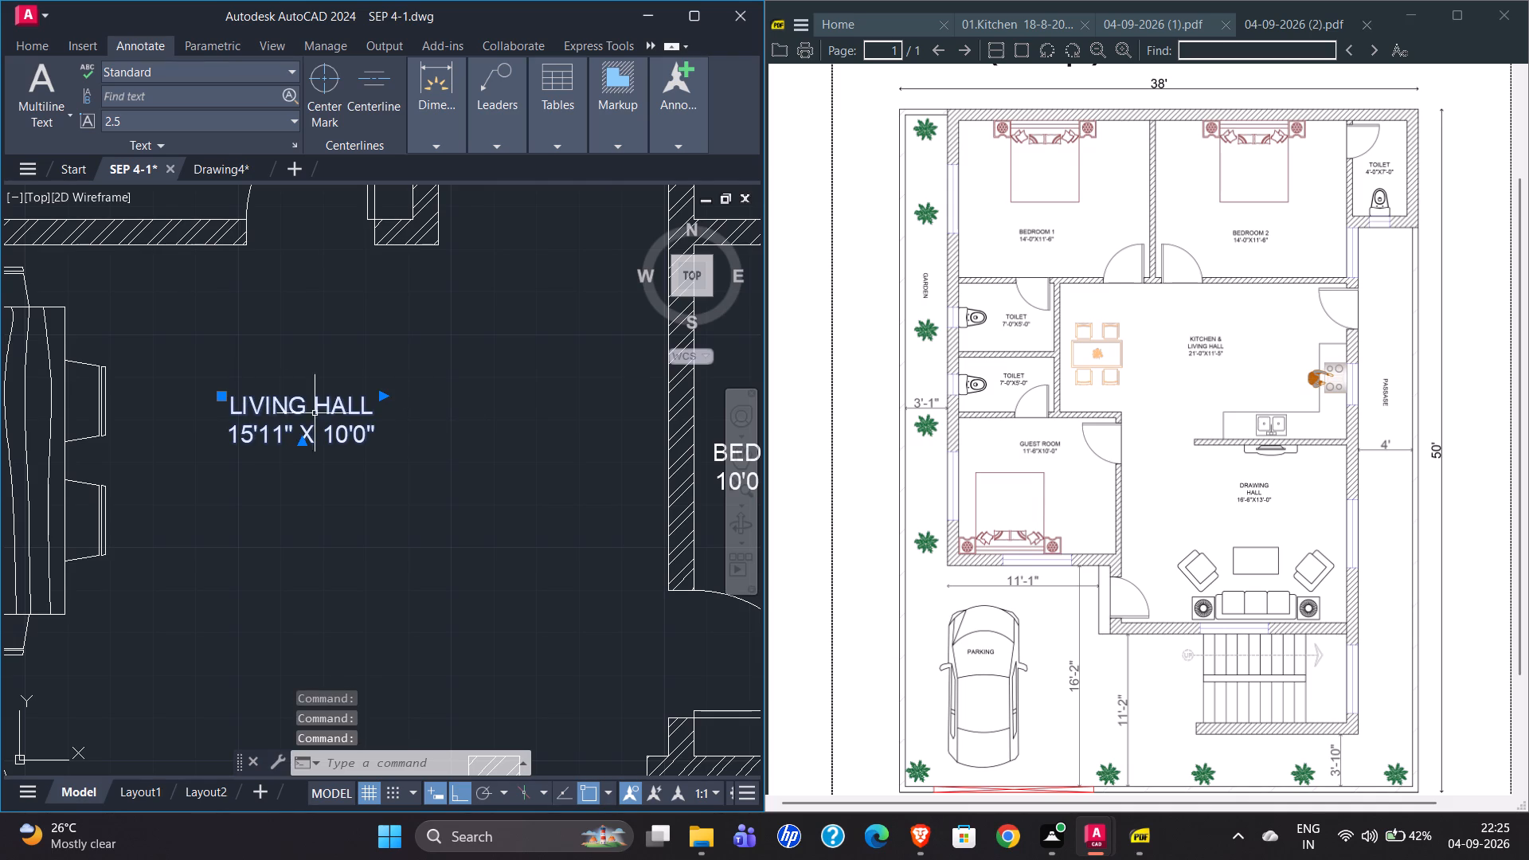
pyautogui.scroll(-2, 209, 463)
pyautogui.click(437, 455)
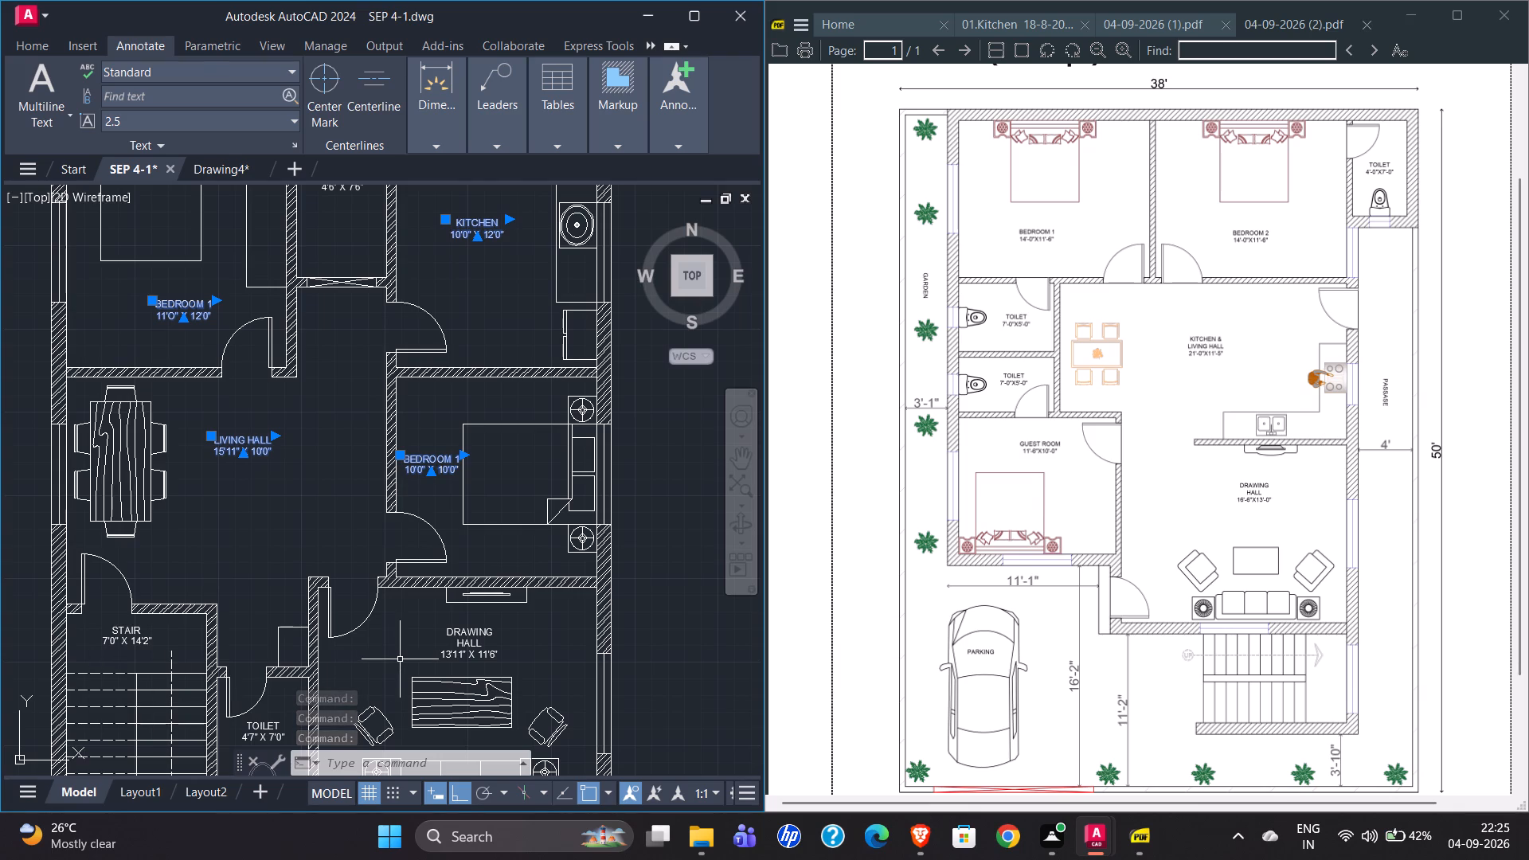
pyautogui.click(460, 635)
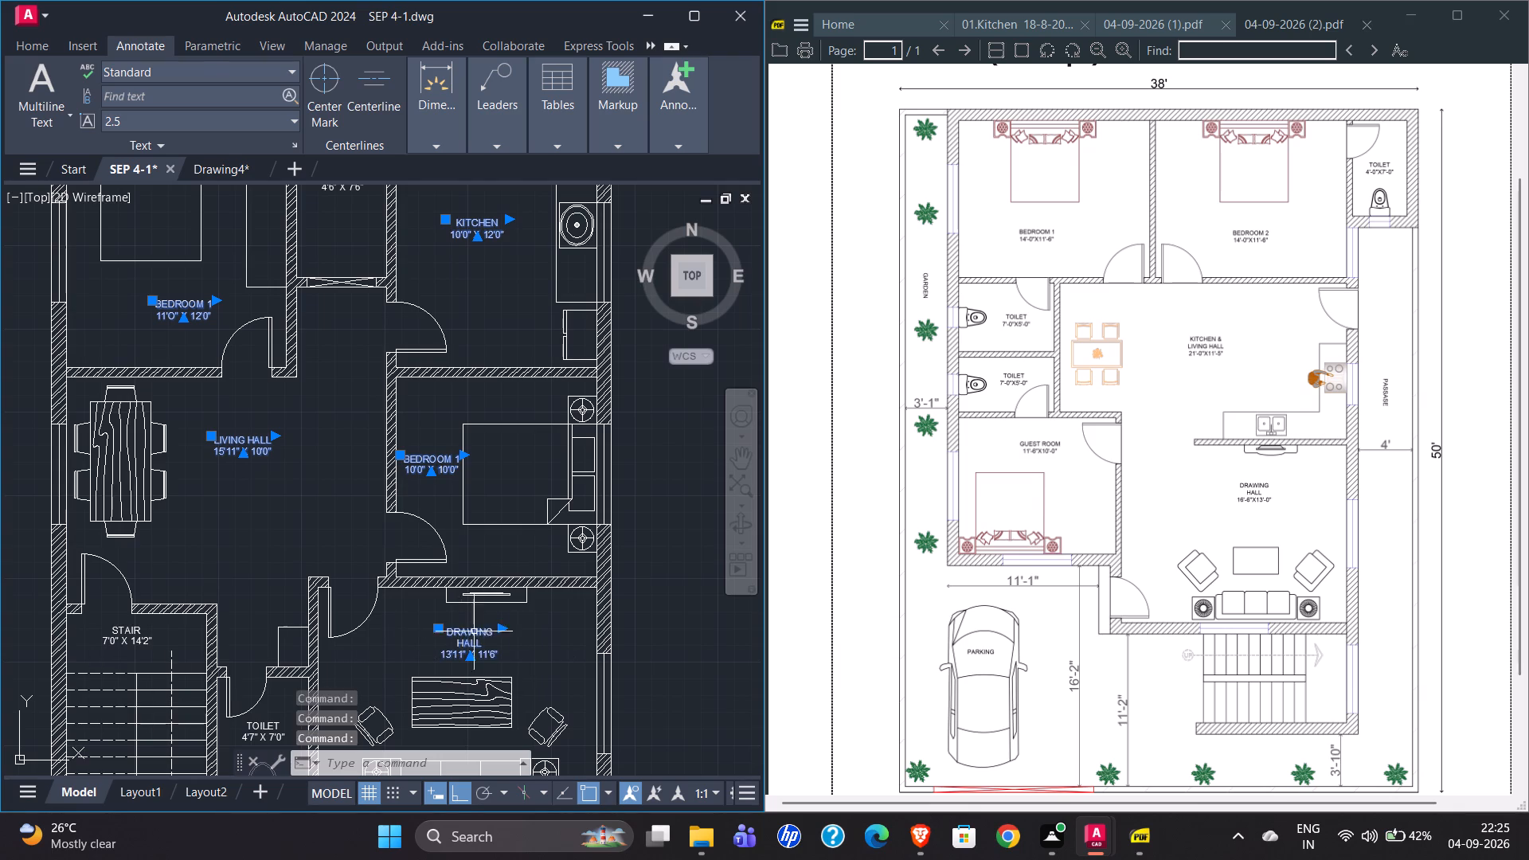
pyautogui.scroll(-2, 331, 603)
pyautogui.scroll(4, 298, 417)
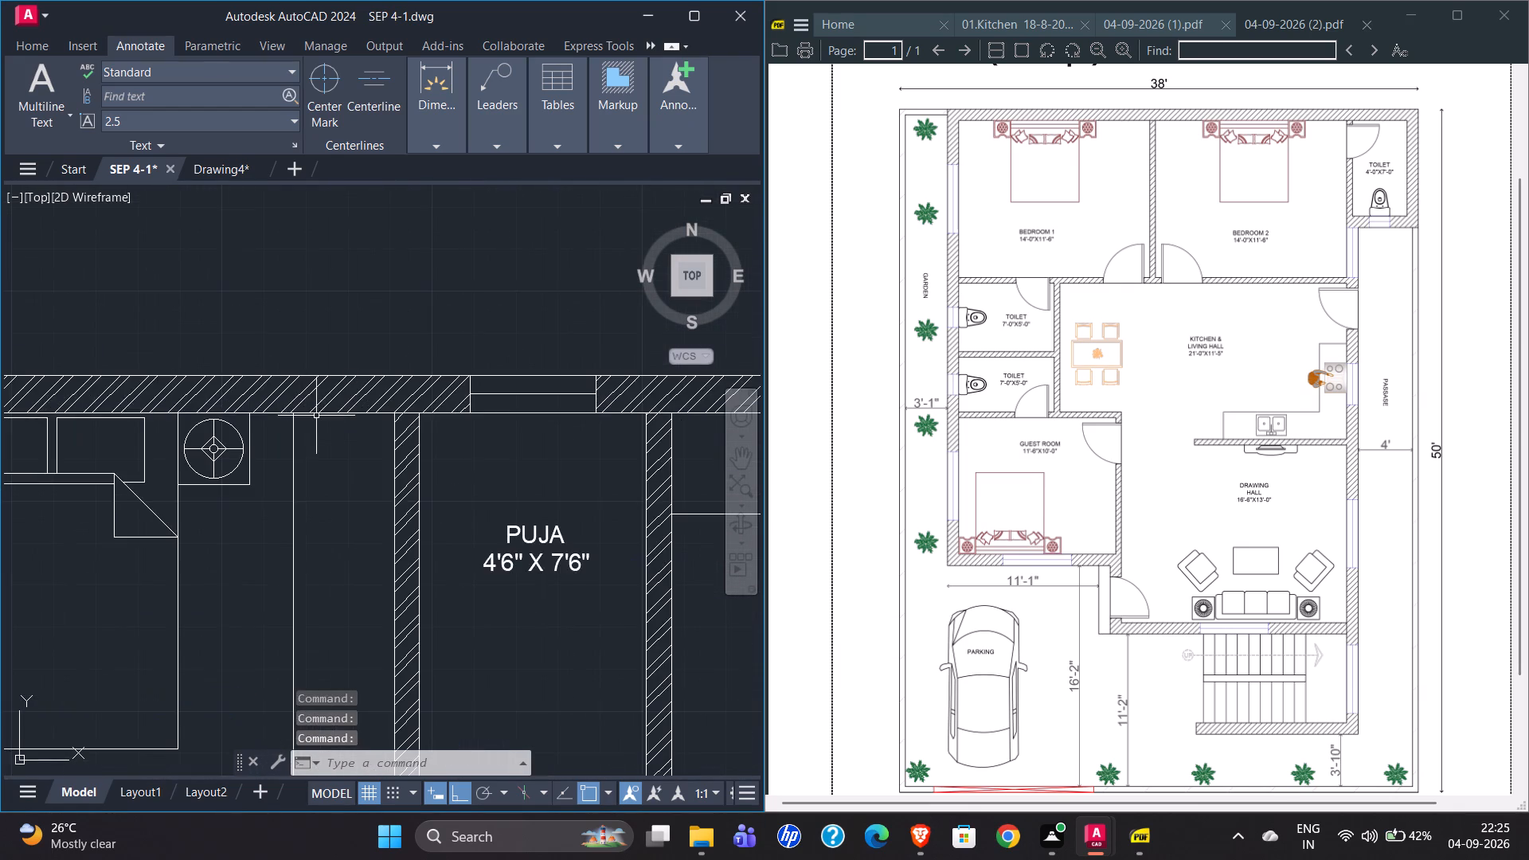
pyautogui.scroll(-3, 307, 420)
pyautogui.scroll(-1, 357, 565)
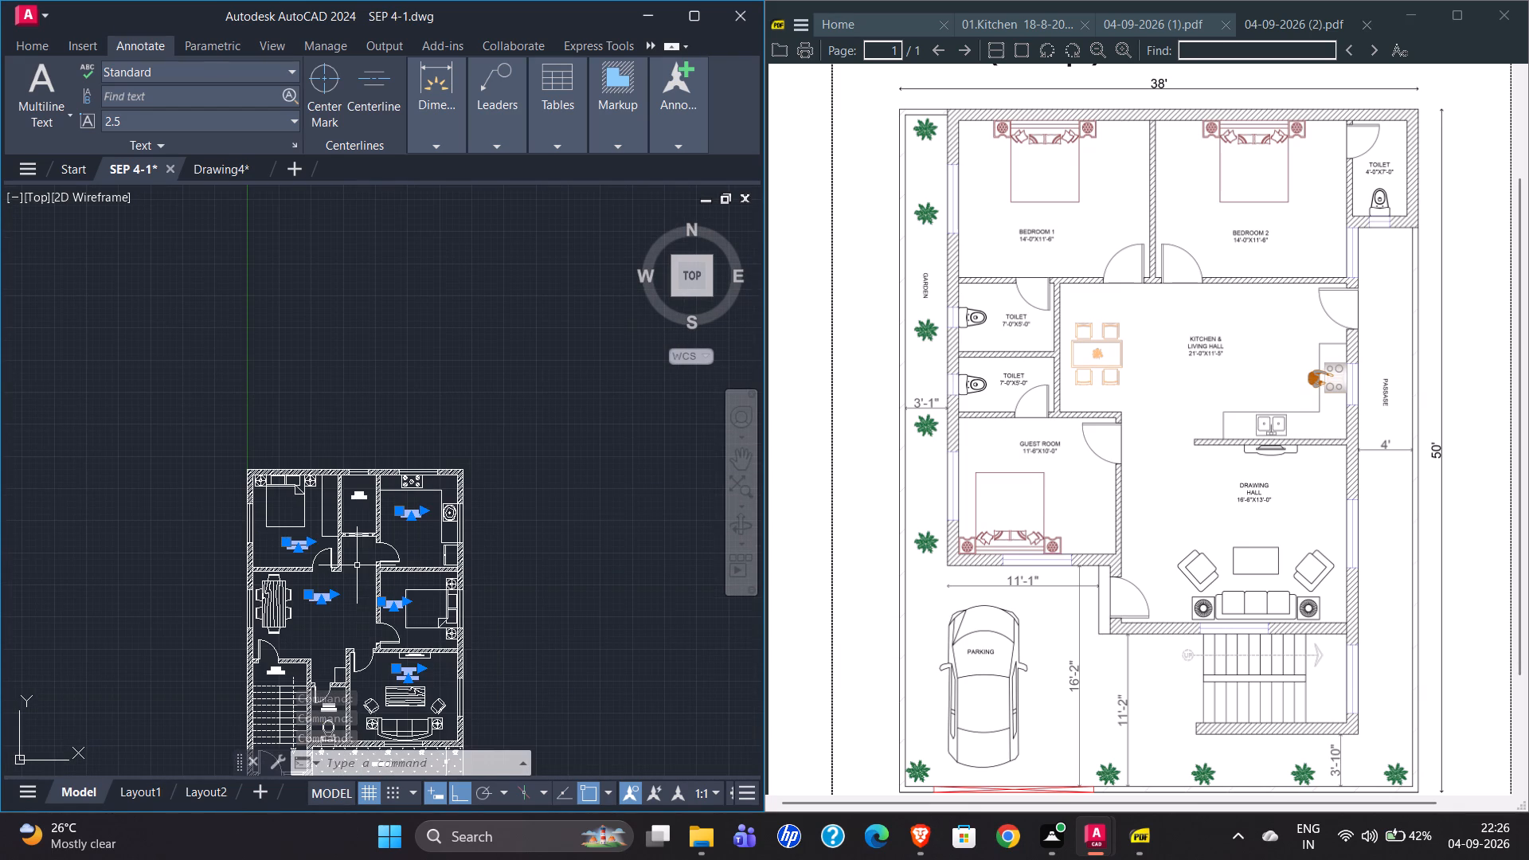
pyautogui.scroll(-1, 354, 518)
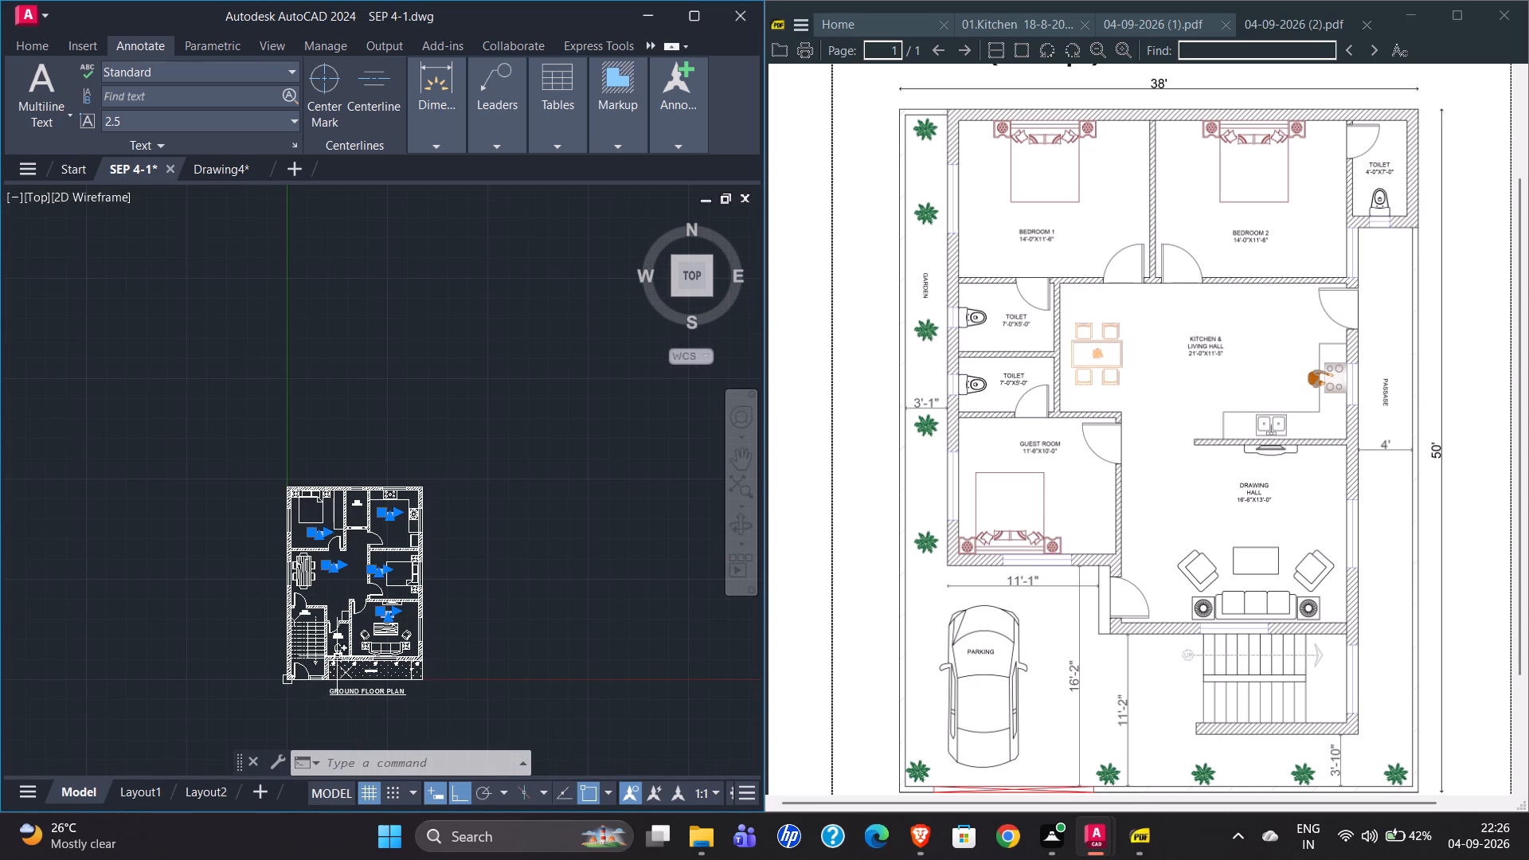
pyautogui.scroll(3, 327, 666)
pyautogui.scroll(-1, 327, 666)
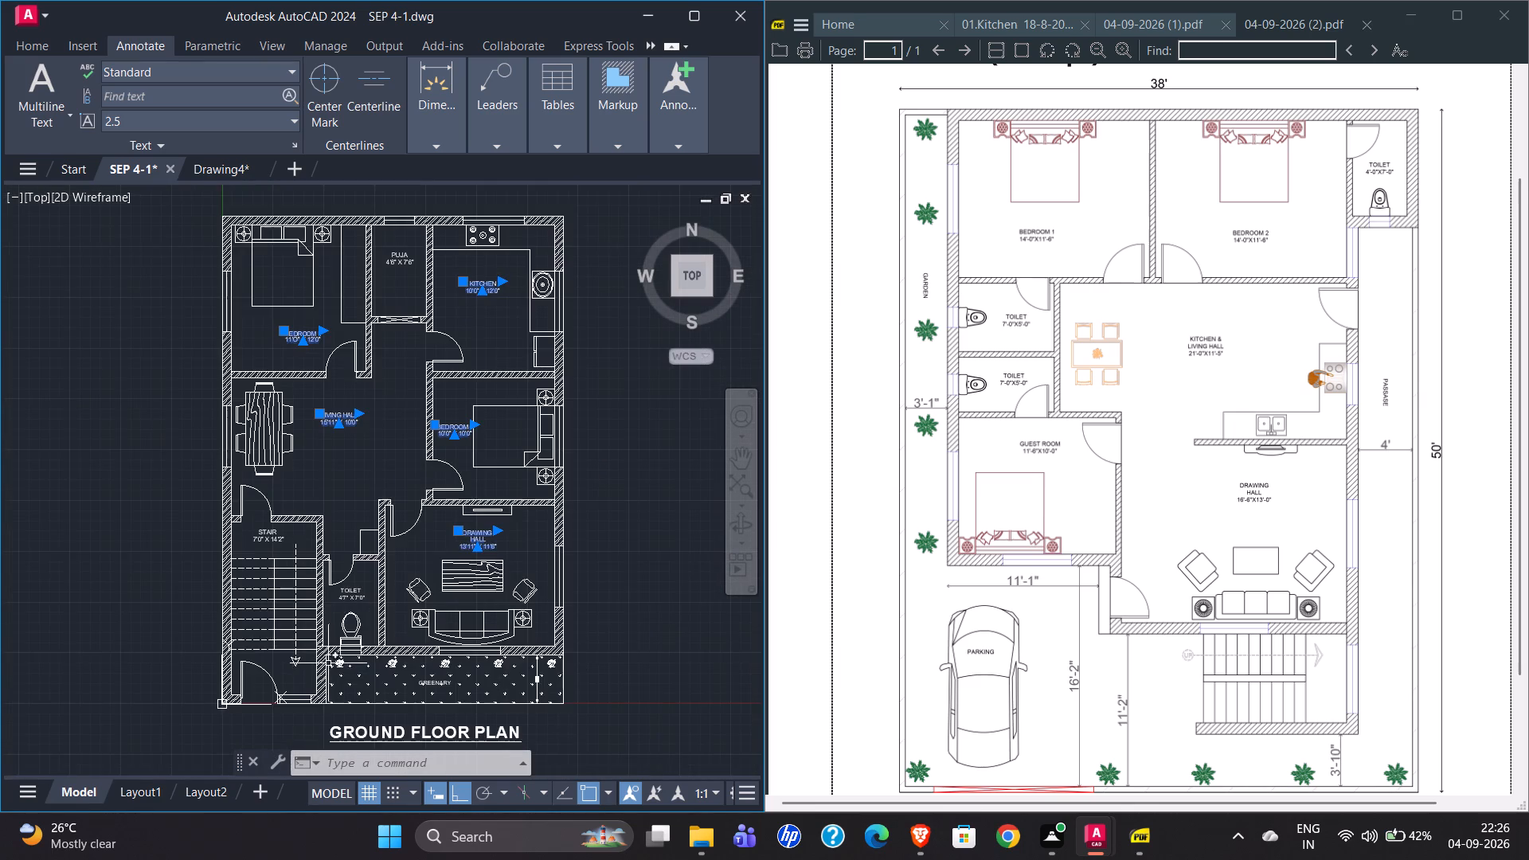
pyautogui.scroll(1, 330, 652)
pyautogui.click(366, 571)
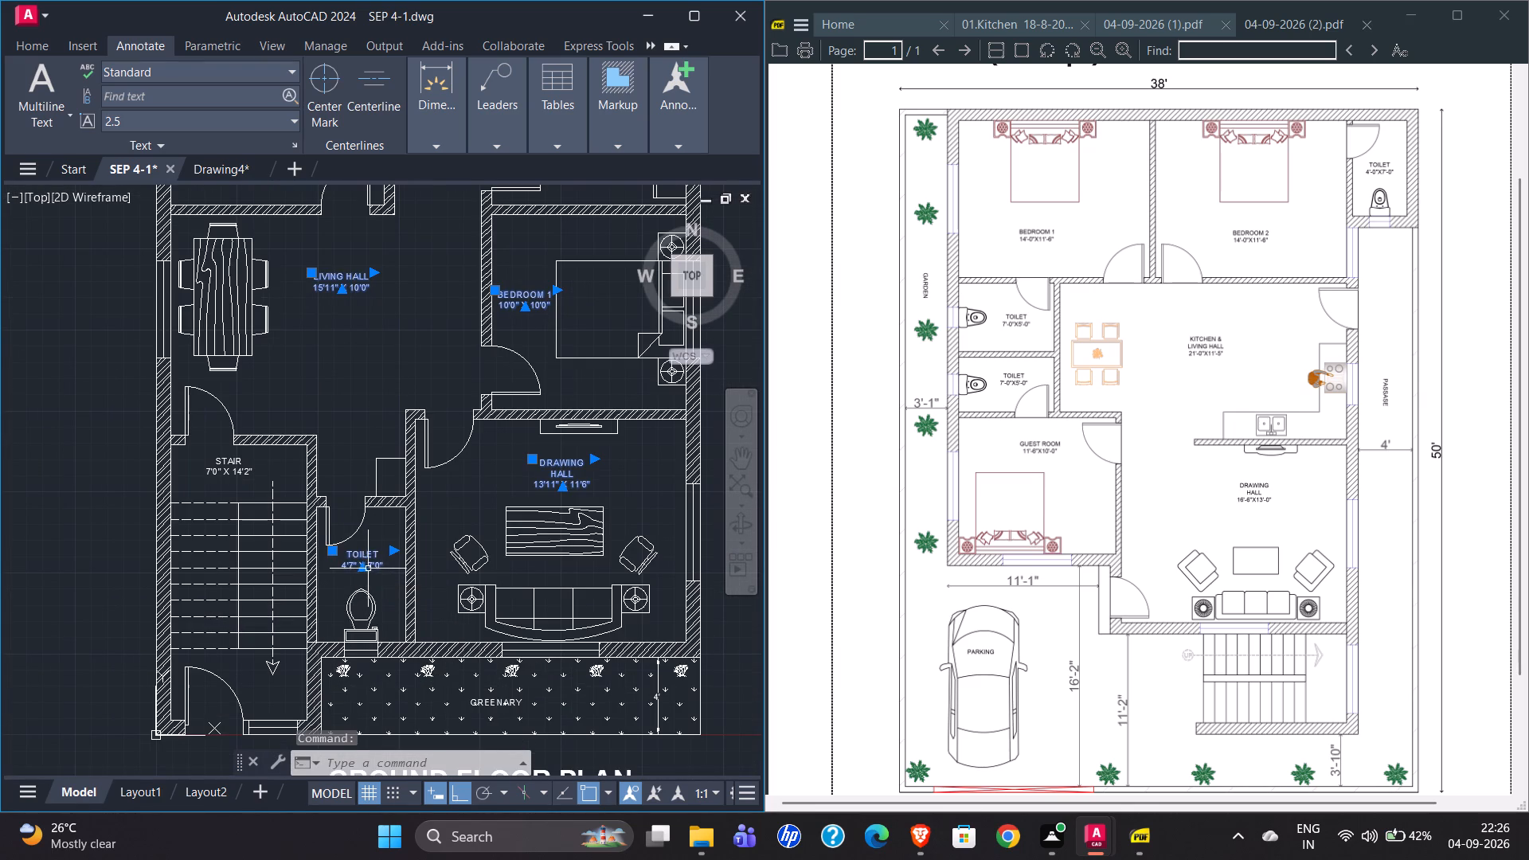
pyautogui.scroll(-1, 220, 555)
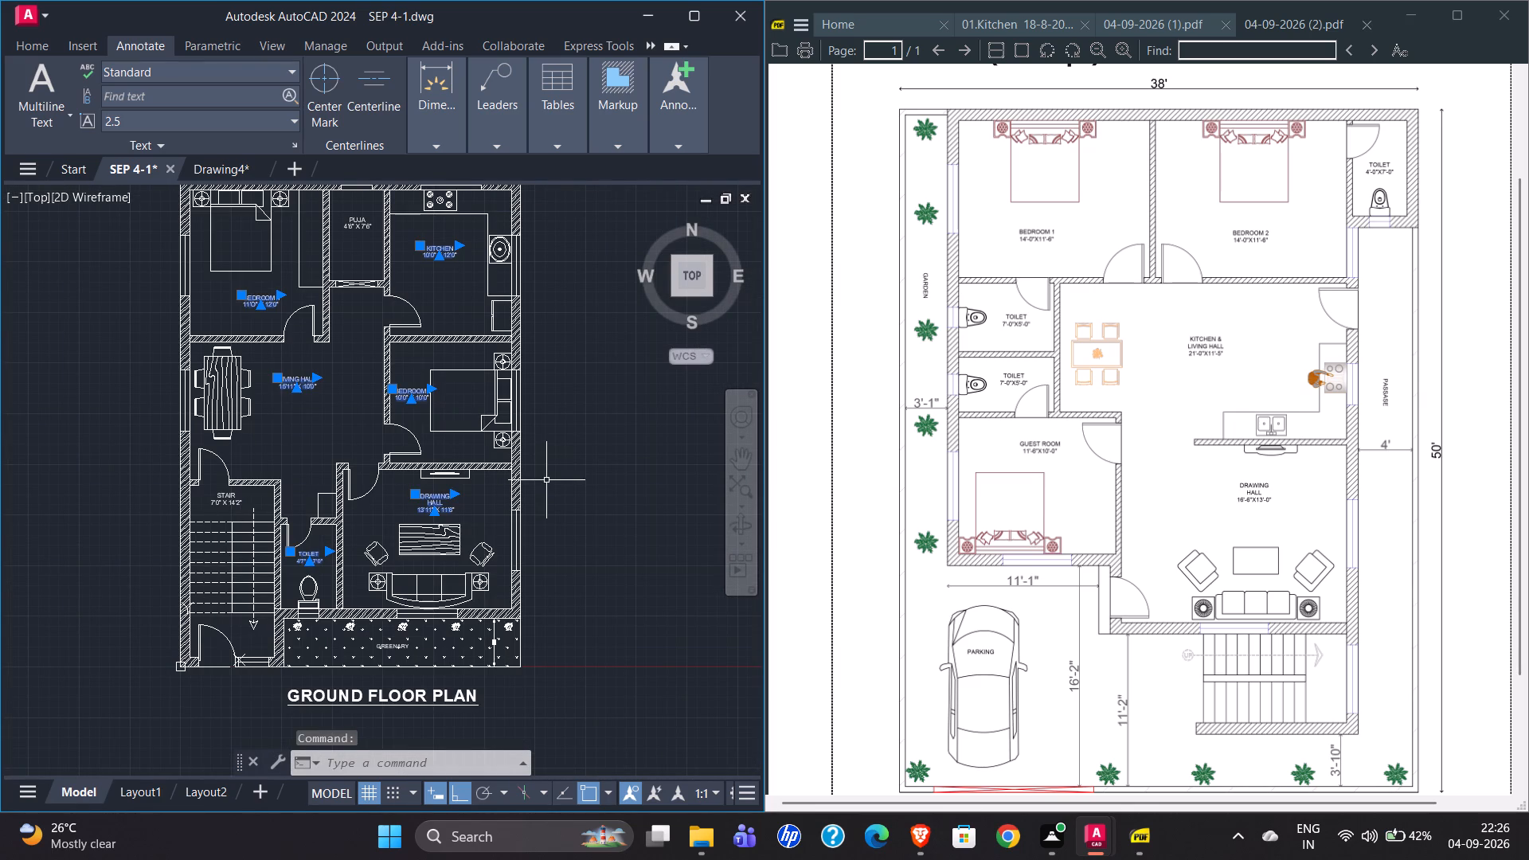
pyautogui.hotkey('ctrl', 'c')
# Paste the copied room labels into Drawing4, in the empty space east of the house plan.
pyautogui.click(225, 169)
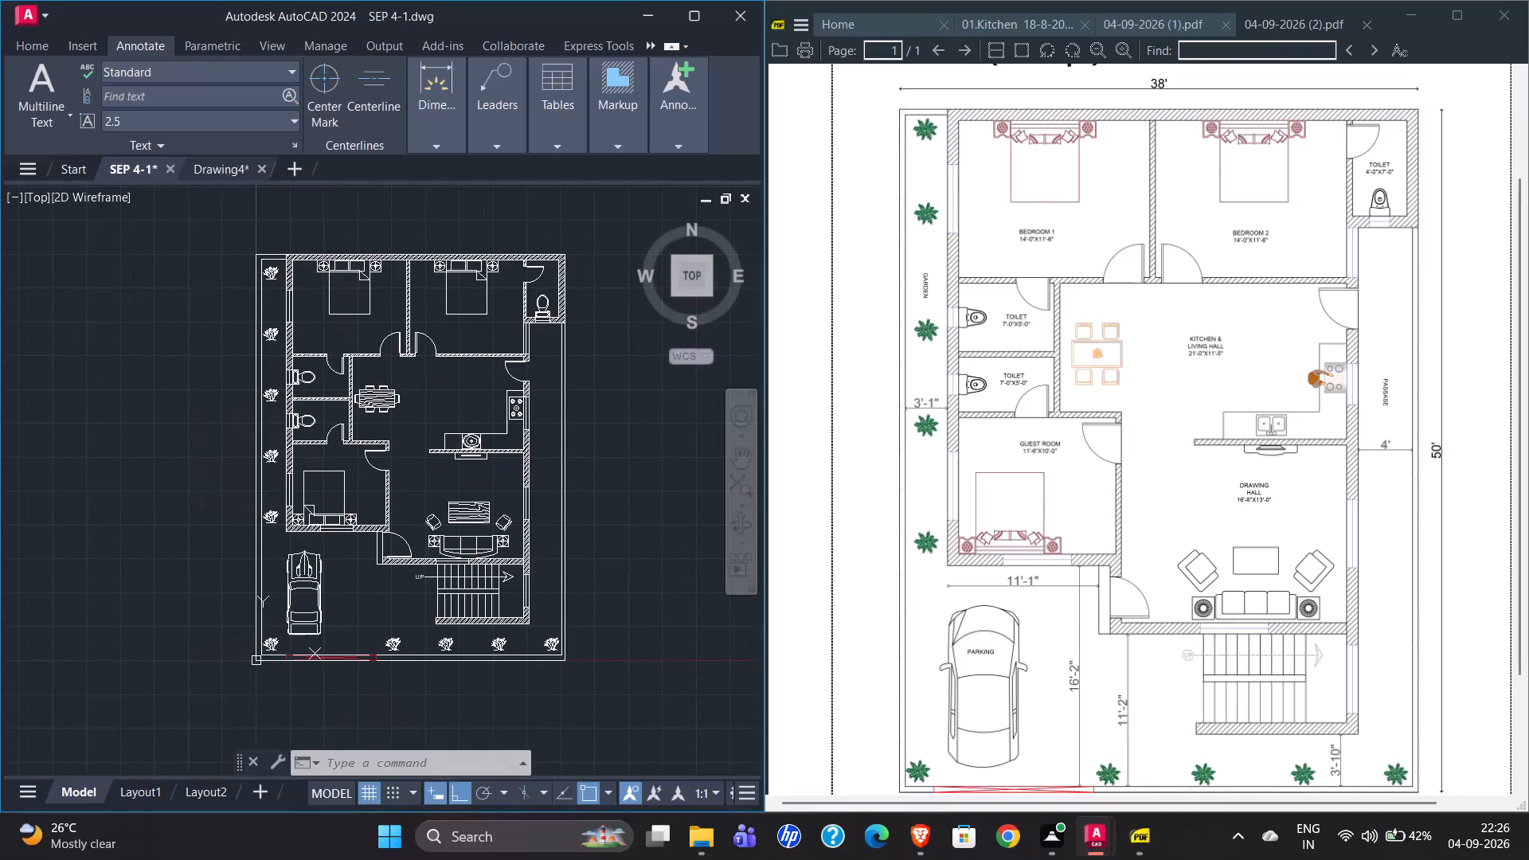
pyautogui.scroll(-2, 104, 501)
pyautogui.scroll(1, 359, 462)
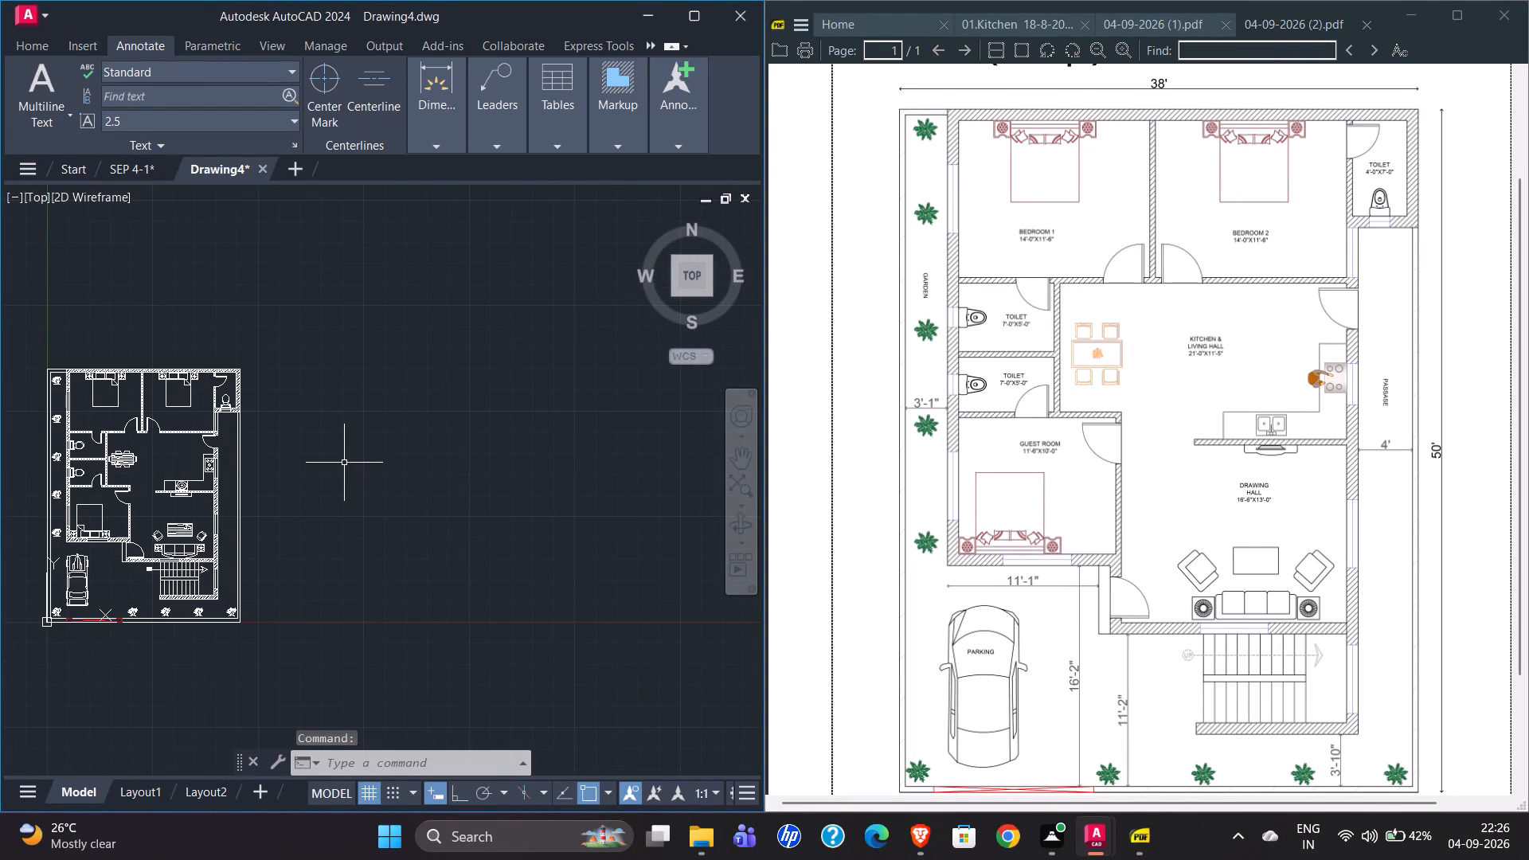
pyautogui.hotkey('ctrl', 'v')
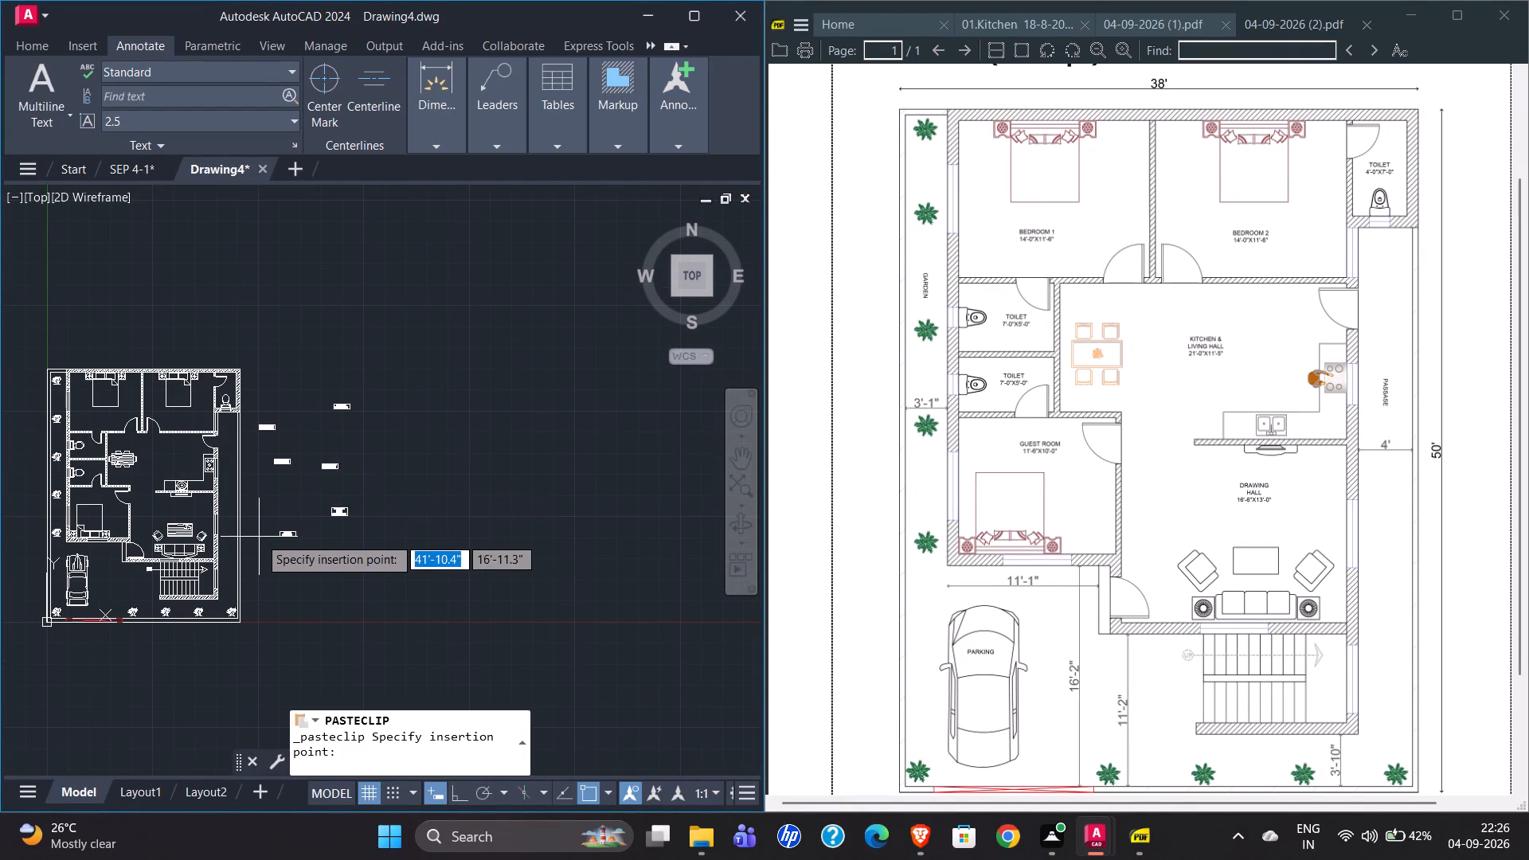
pyautogui.click(256, 550)
# Move the pasted TOILET label into the southern of the two west-side toilets, between the WC and the east wall.
pyautogui.scroll(2, 136, 588)
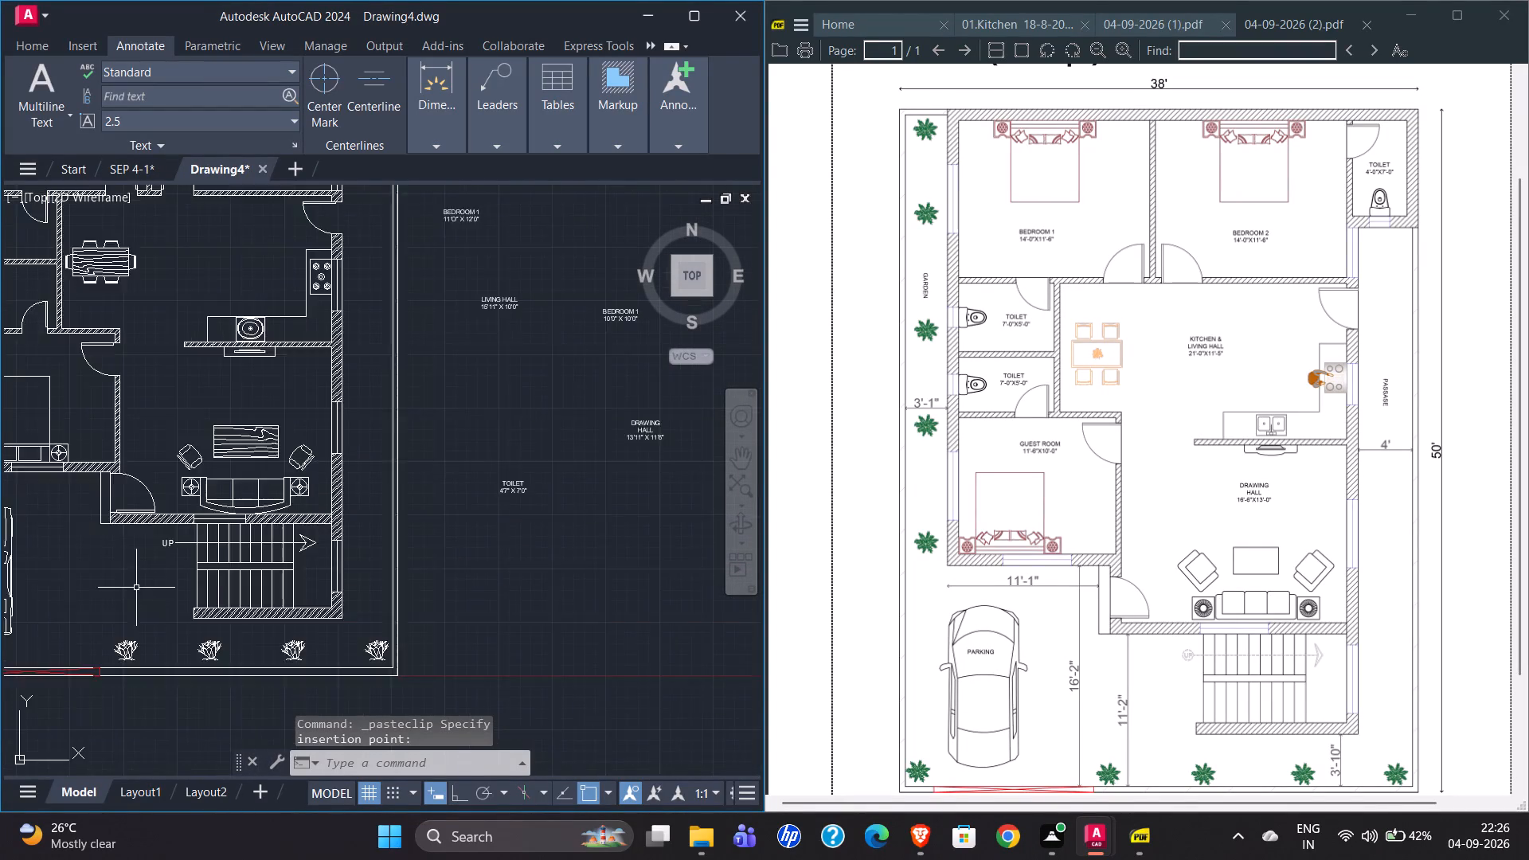
pyautogui.scroll(1, 136, 588)
pyautogui.scroll(-1, 236, 567)
pyautogui.scroll(-1, 454, 525)
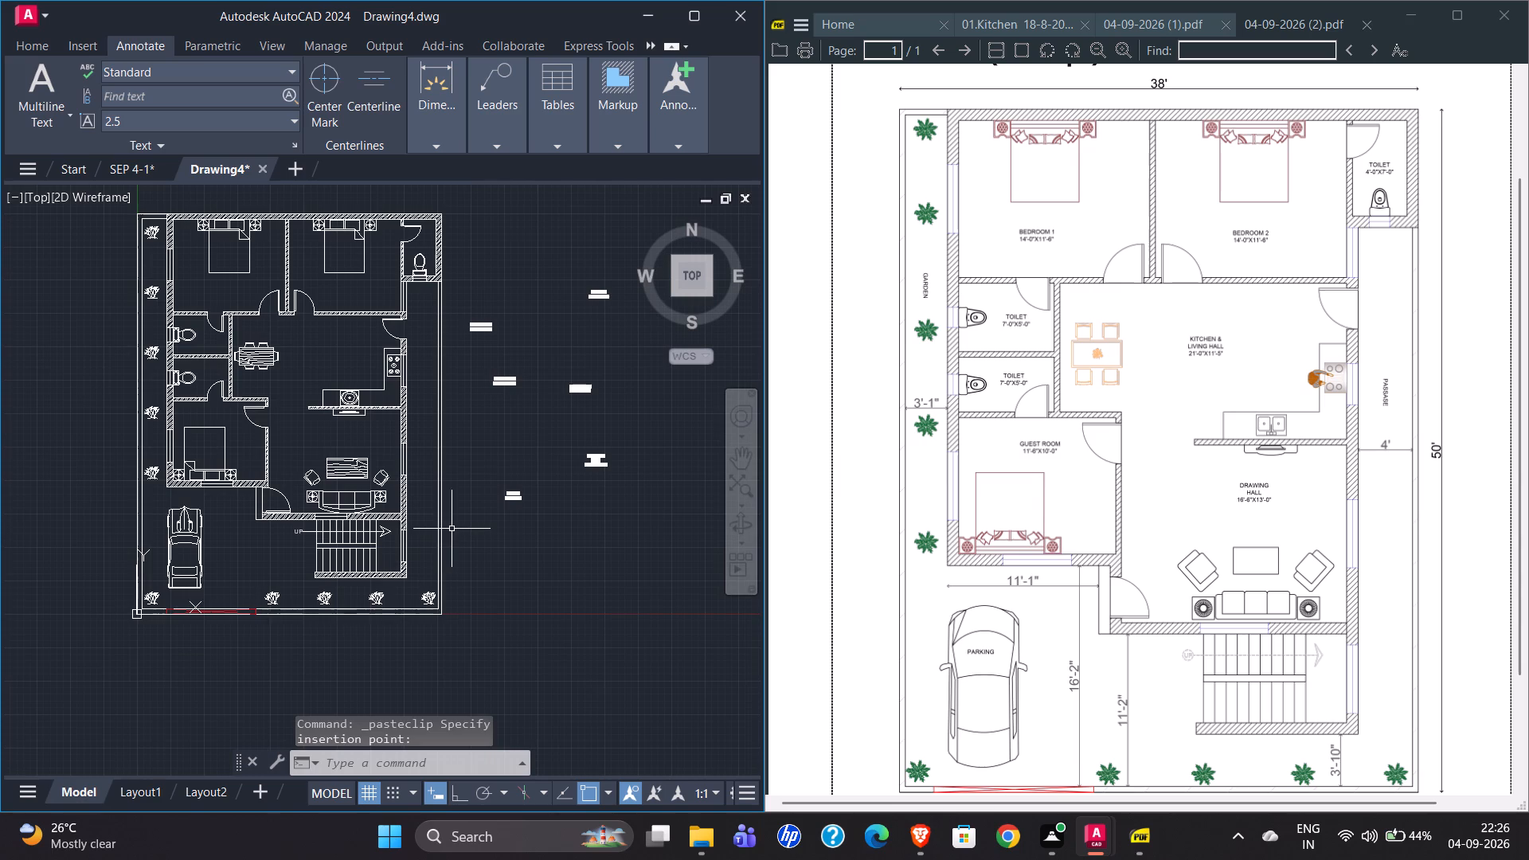
pyautogui.scroll(4, 549, 493)
pyautogui.click(231, 474)
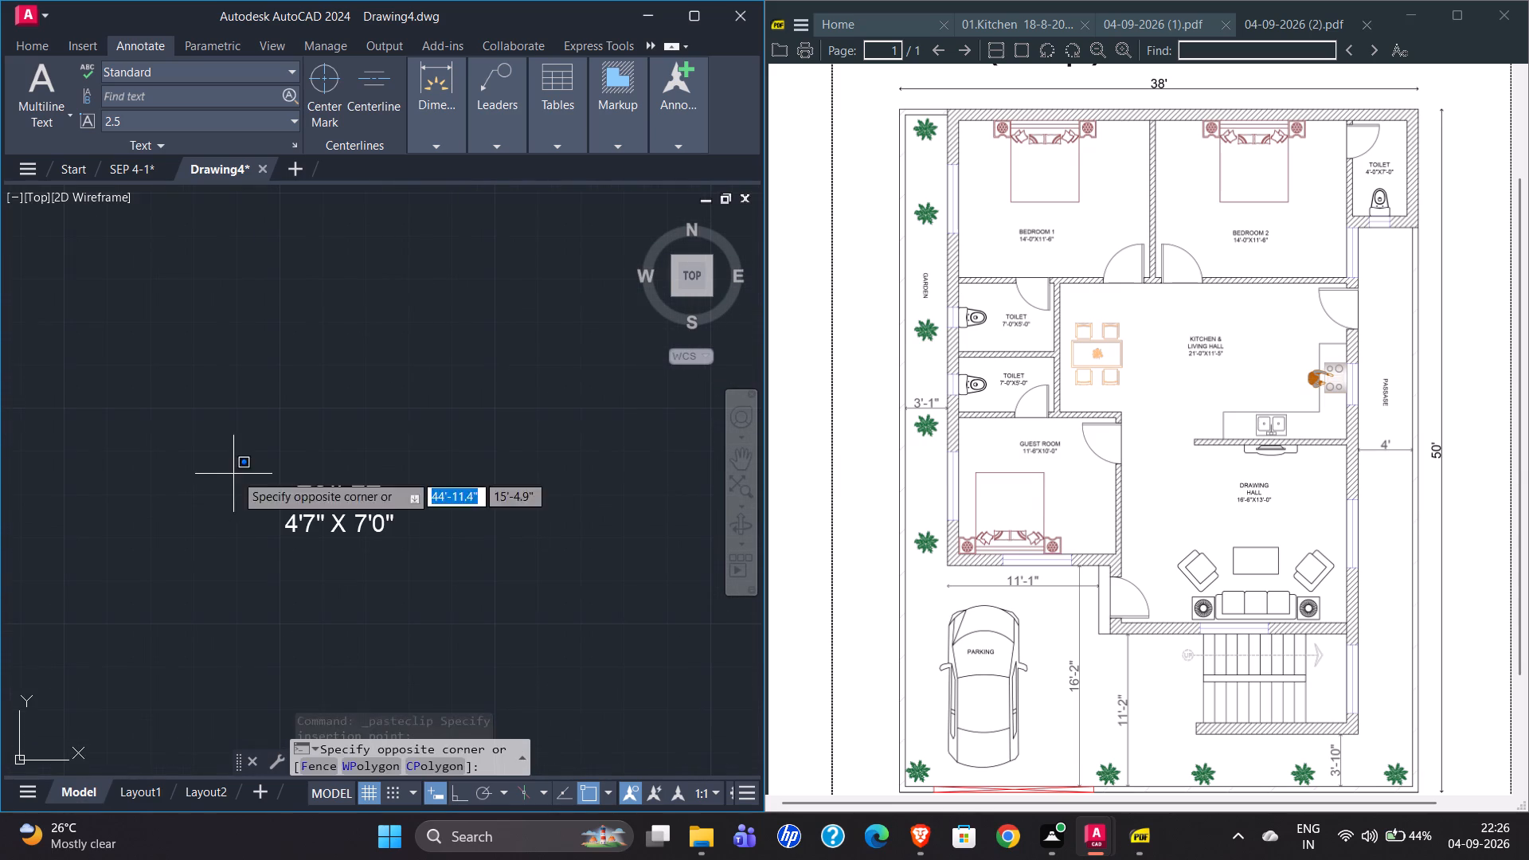
pyautogui.click(433, 561)
pyautogui.press('m')
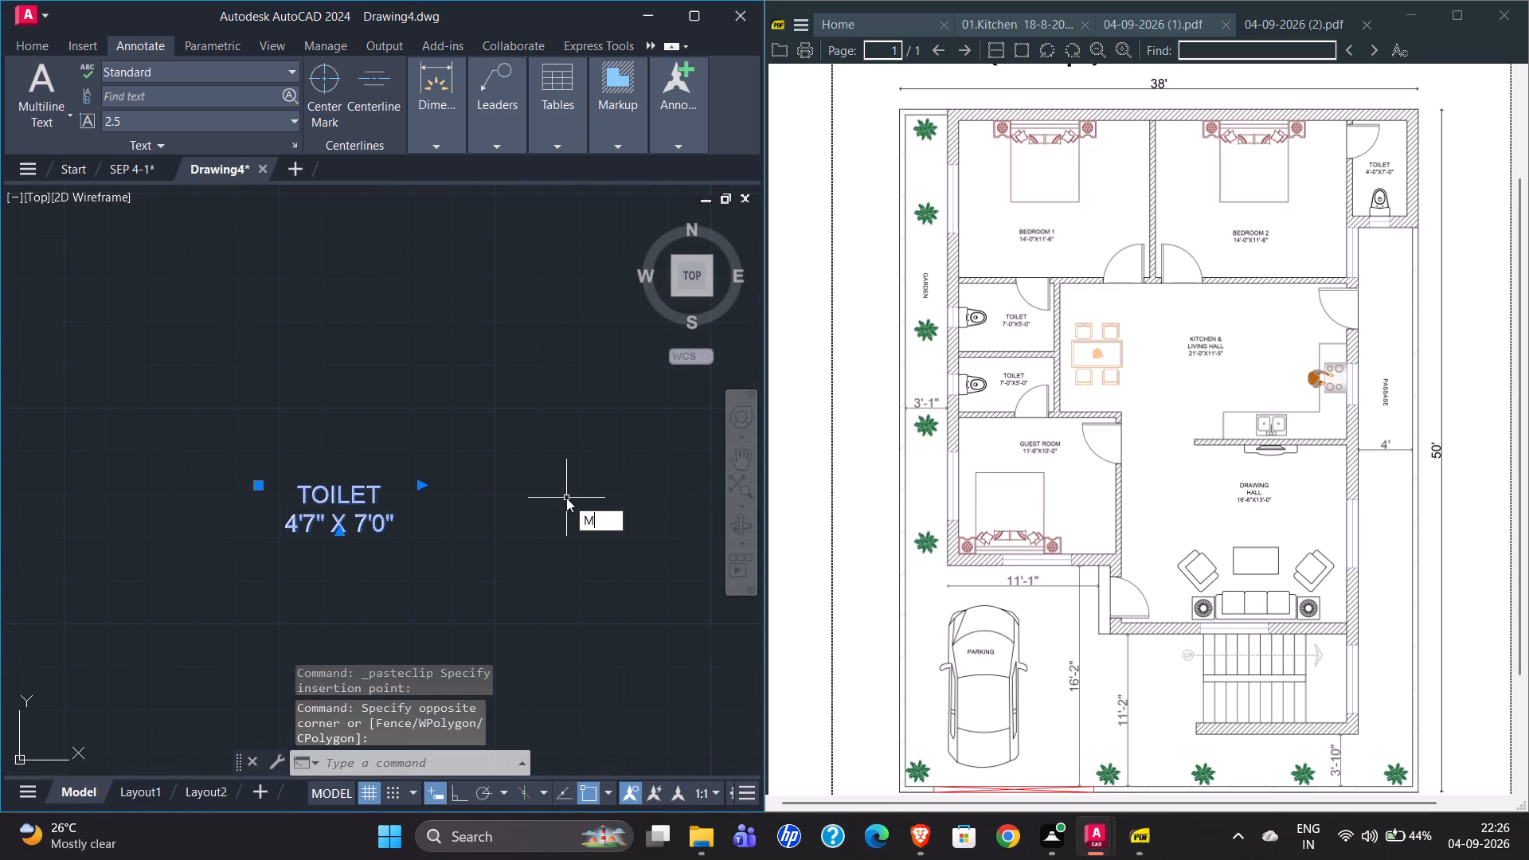
pyautogui.press('Return')
pyautogui.click(255, 487)
pyautogui.scroll(-3, 440, 482)
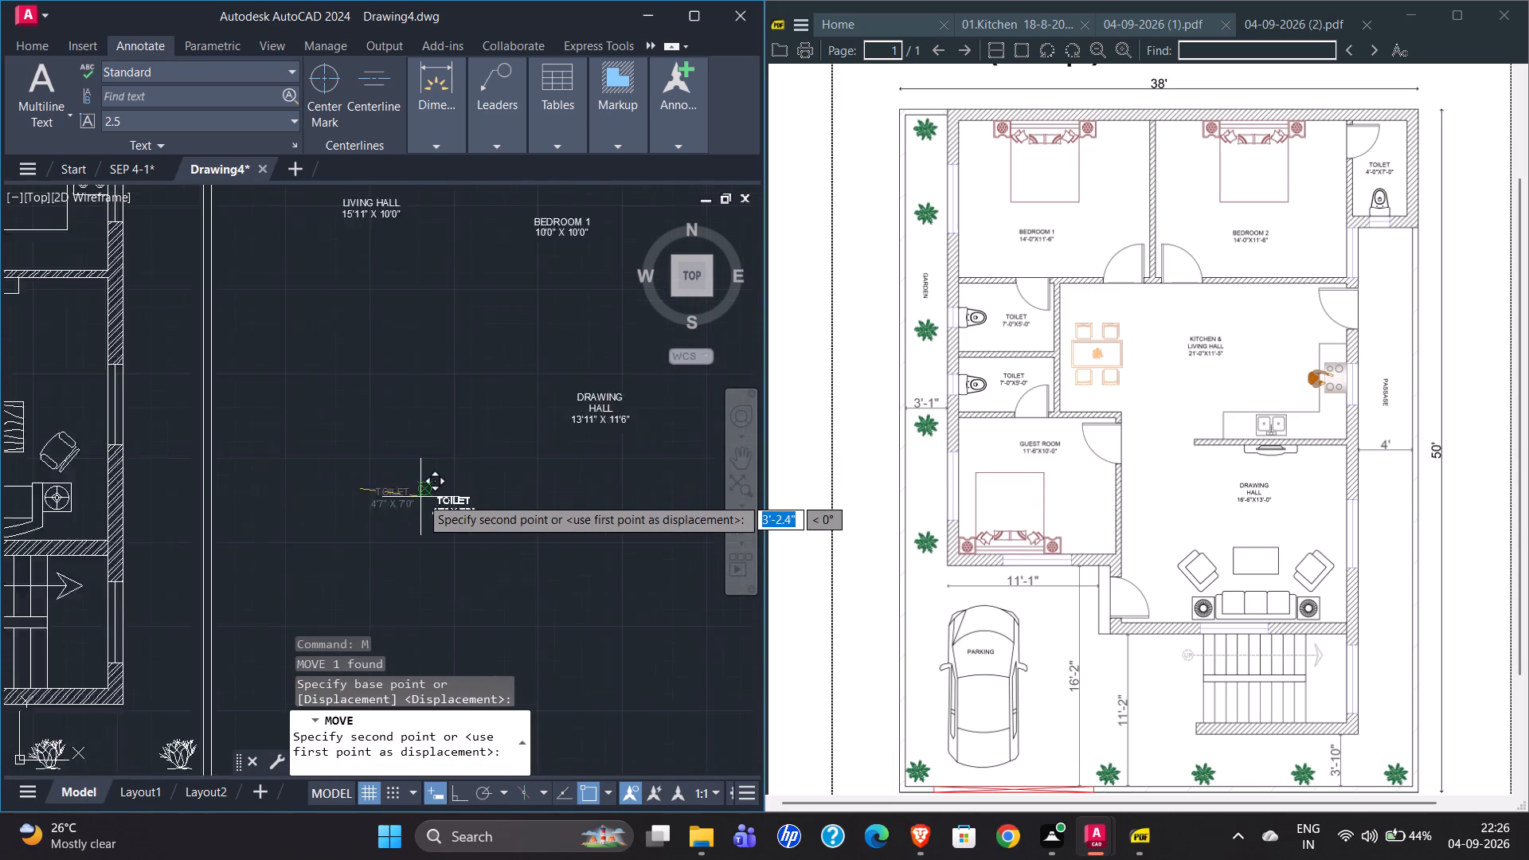
pyautogui.scroll(-2, 433, 497)
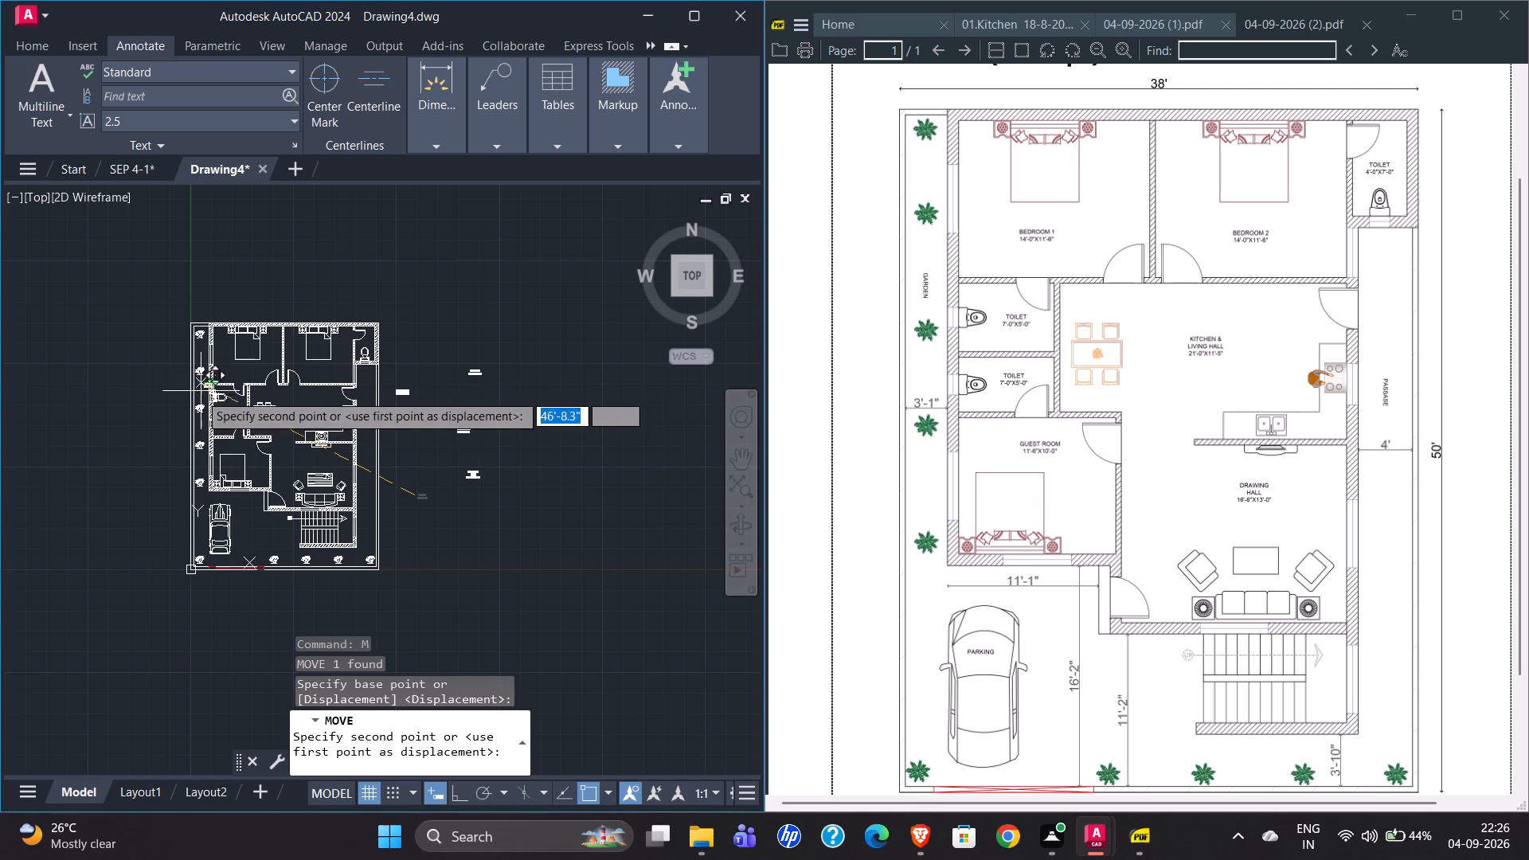
pyautogui.scroll(4, 193, 396)
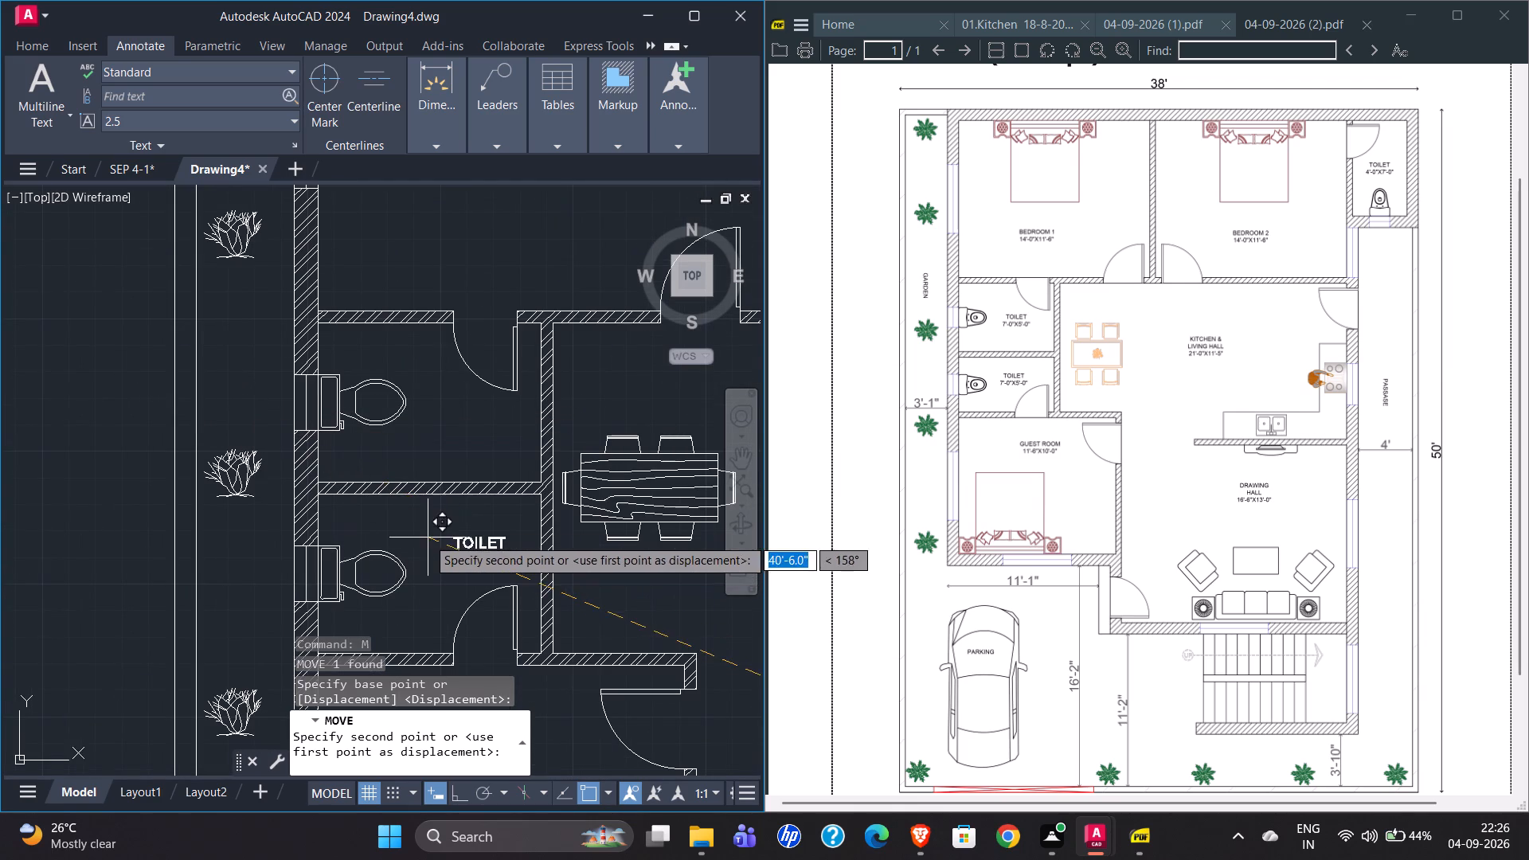
pyautogui.click(416, 532)
# Edit the placed TOILET label's size line to read 7'0" X 5'0" and close the text editor.
pyautogui.scroll(3, 467, 565)
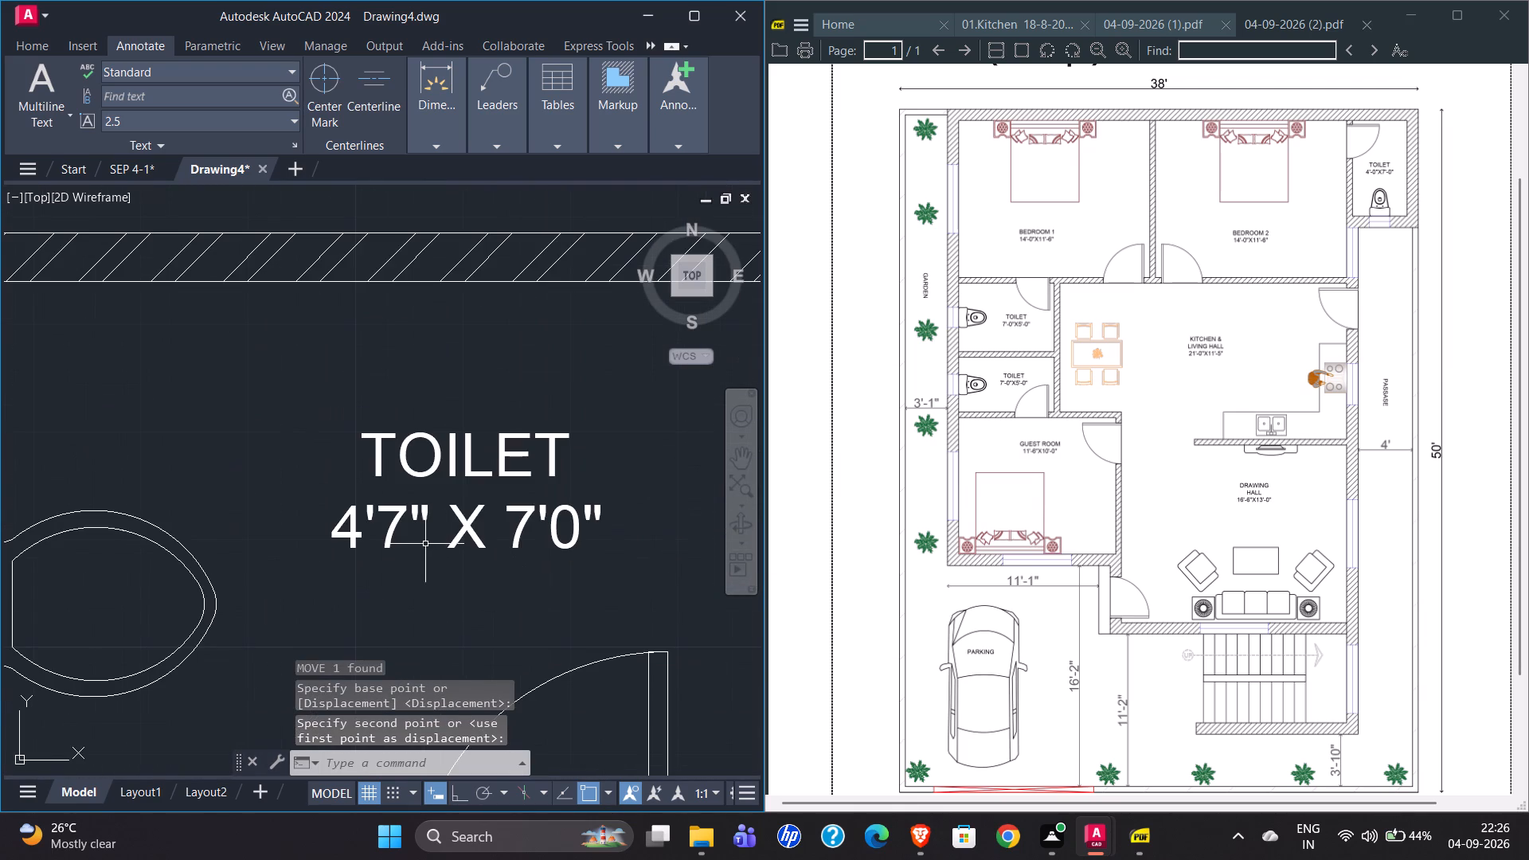
pyautogui.doubleClick(519, 529)
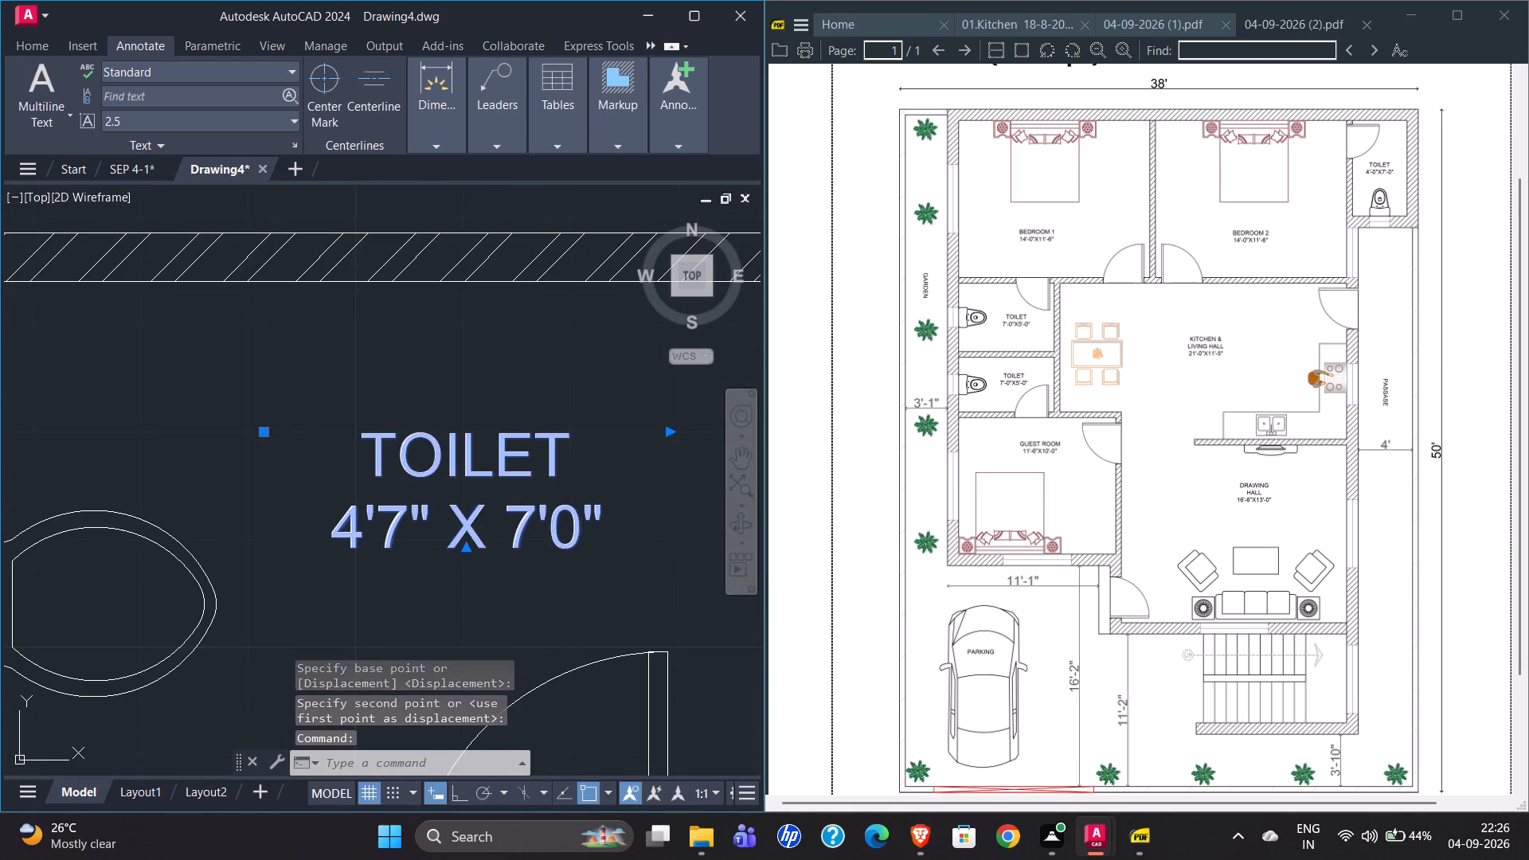
pyautogui.click(540, 526)
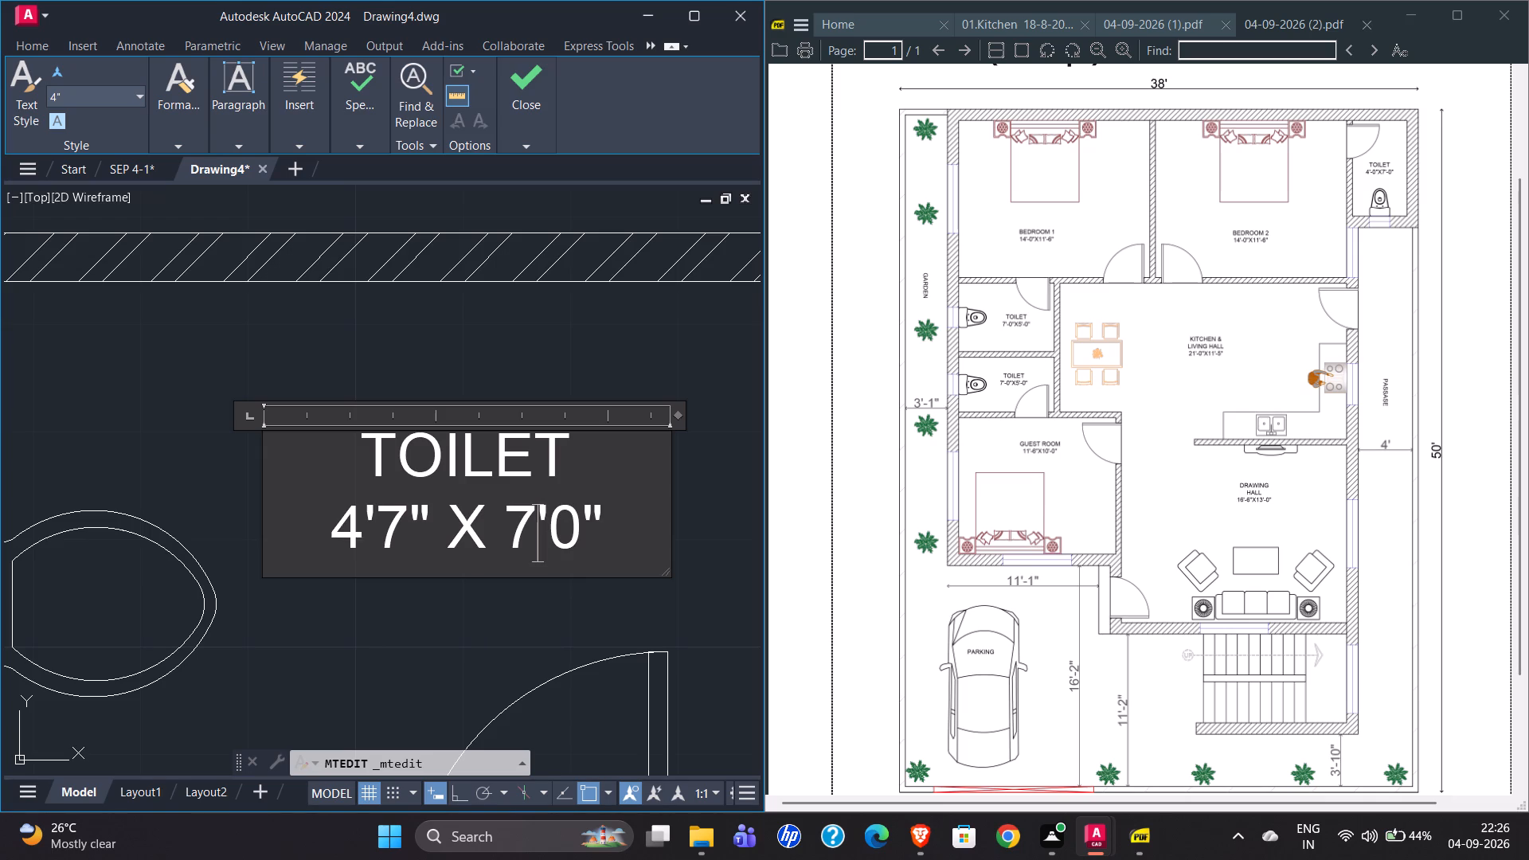
pyautogui.press('BackSpace')
pyautogui.press('5')
pyautogui.press('Left')
pyautogui.press('Left')
pyautogui.press('Left')
pyautogui.press('Left')
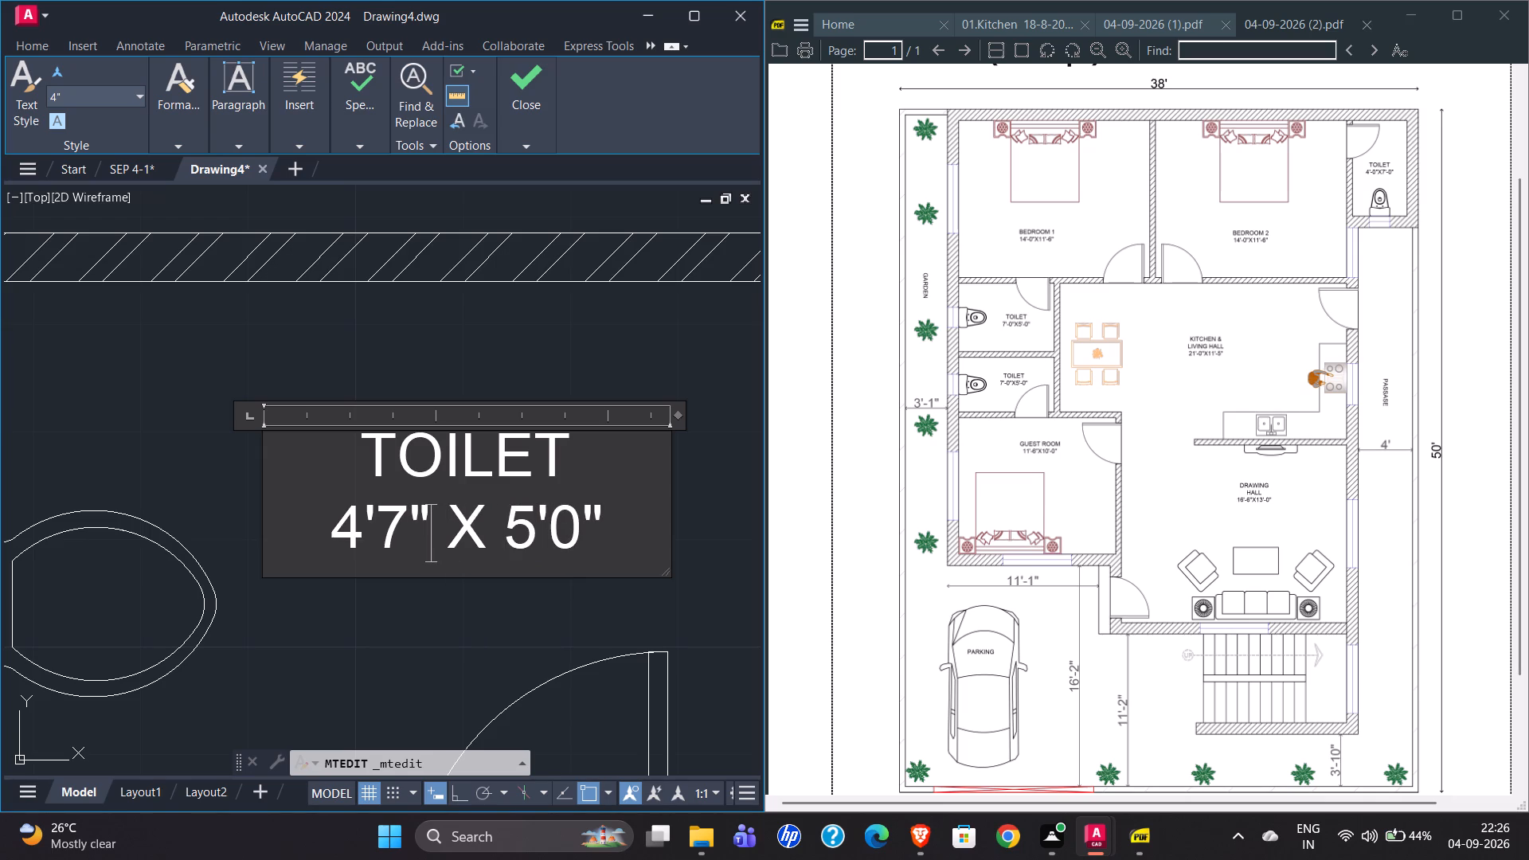
pyautogui.press('Left')
pyautogui.press('Right')
pyautogui.press('BackSpace')
pyautogui.press('BackSpace')
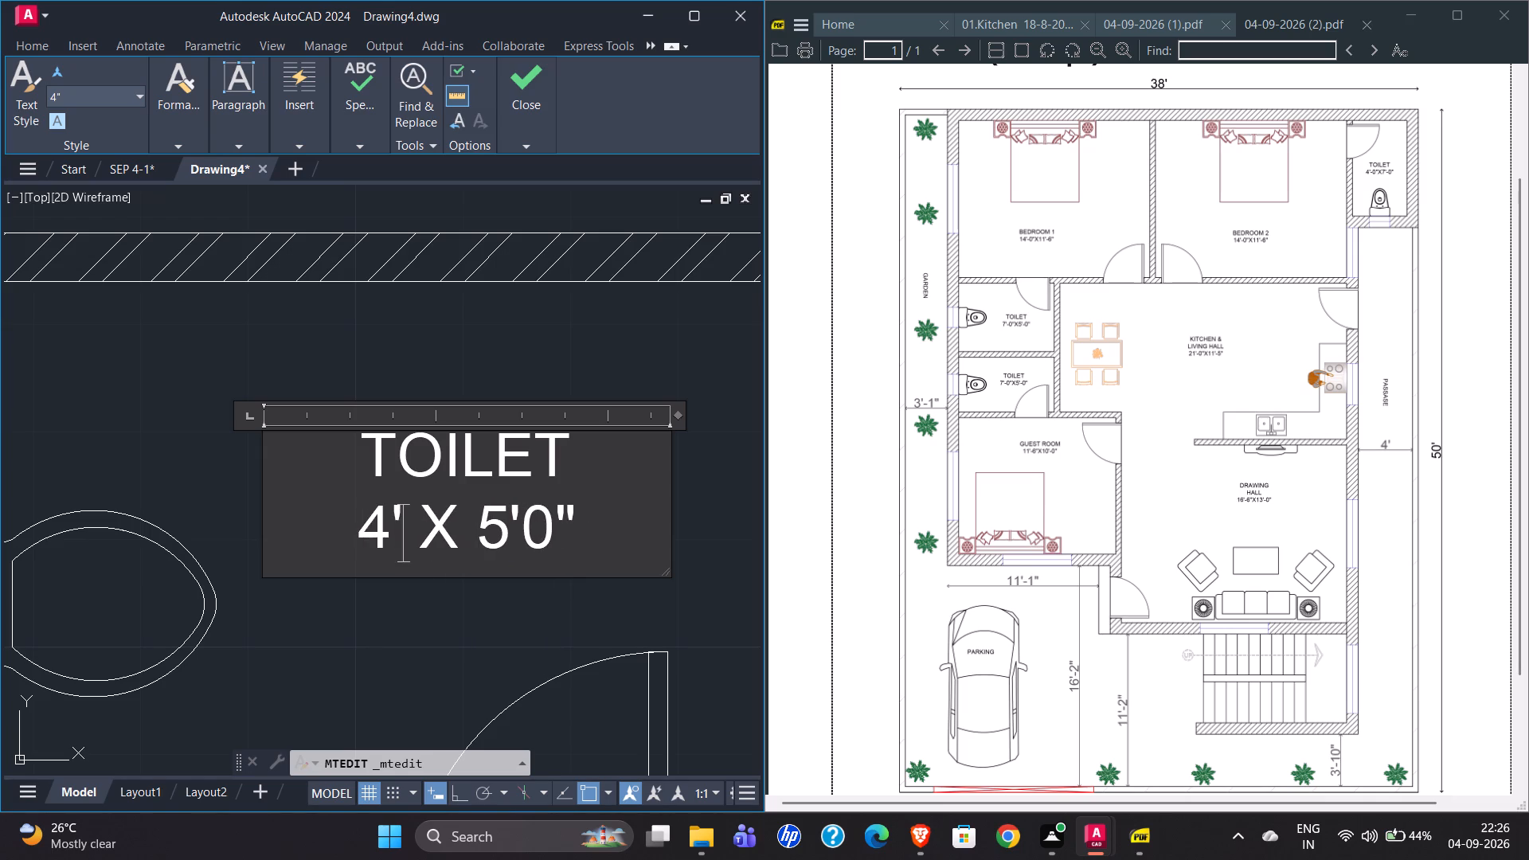
pyautogui.write('0"')
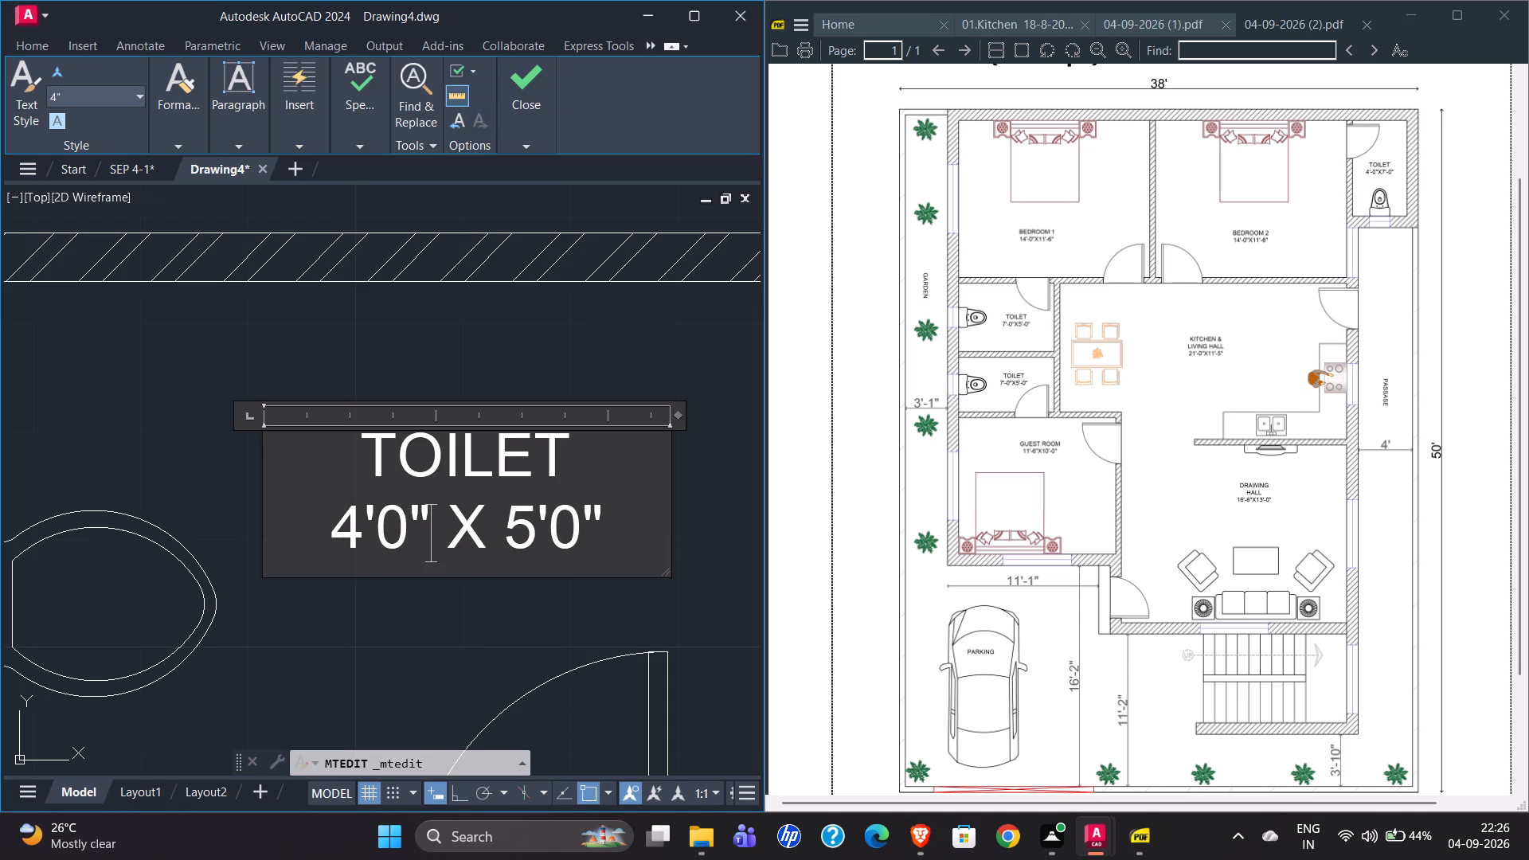
pyautogui.press('Left')
pyautogui.press('Left')
pyautogui.press('Left')
pyautogui.press('BackSpace')
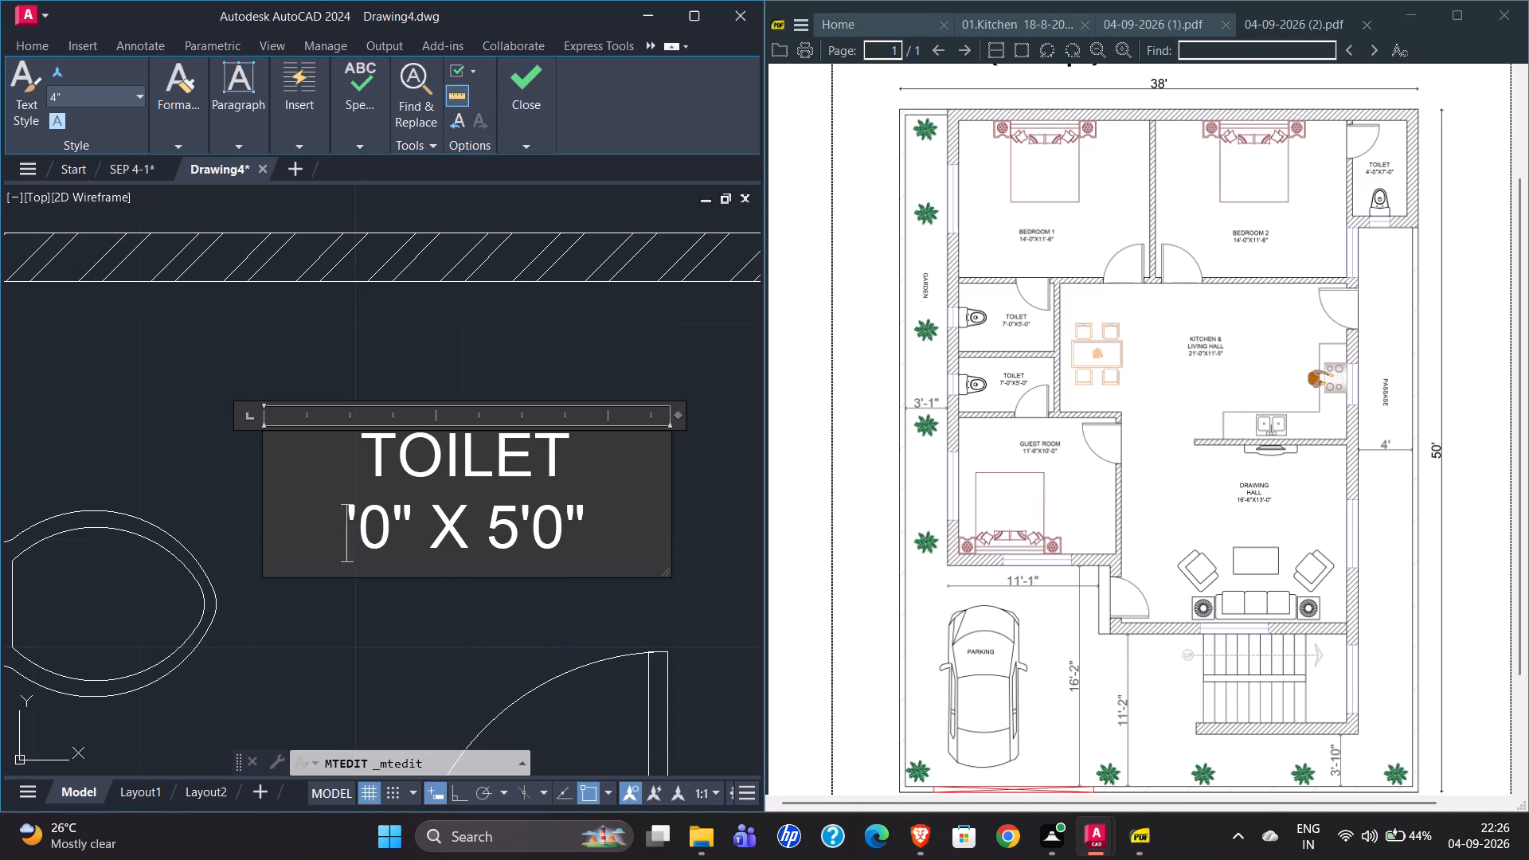
pyautogui.press('7')
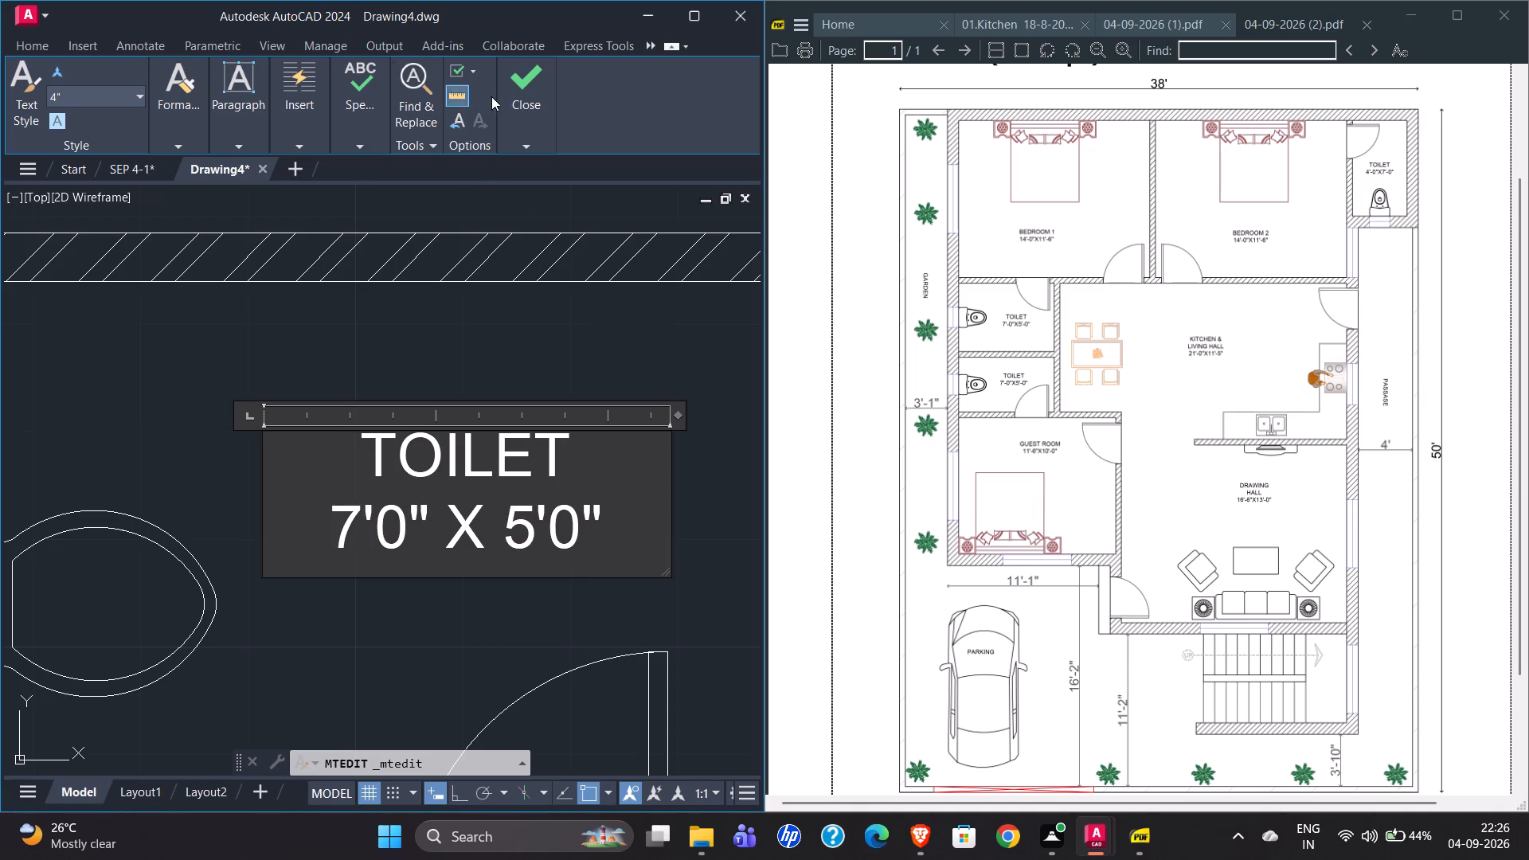
pyautogui.click(525, 91)
pyautogui.click(534, 198)
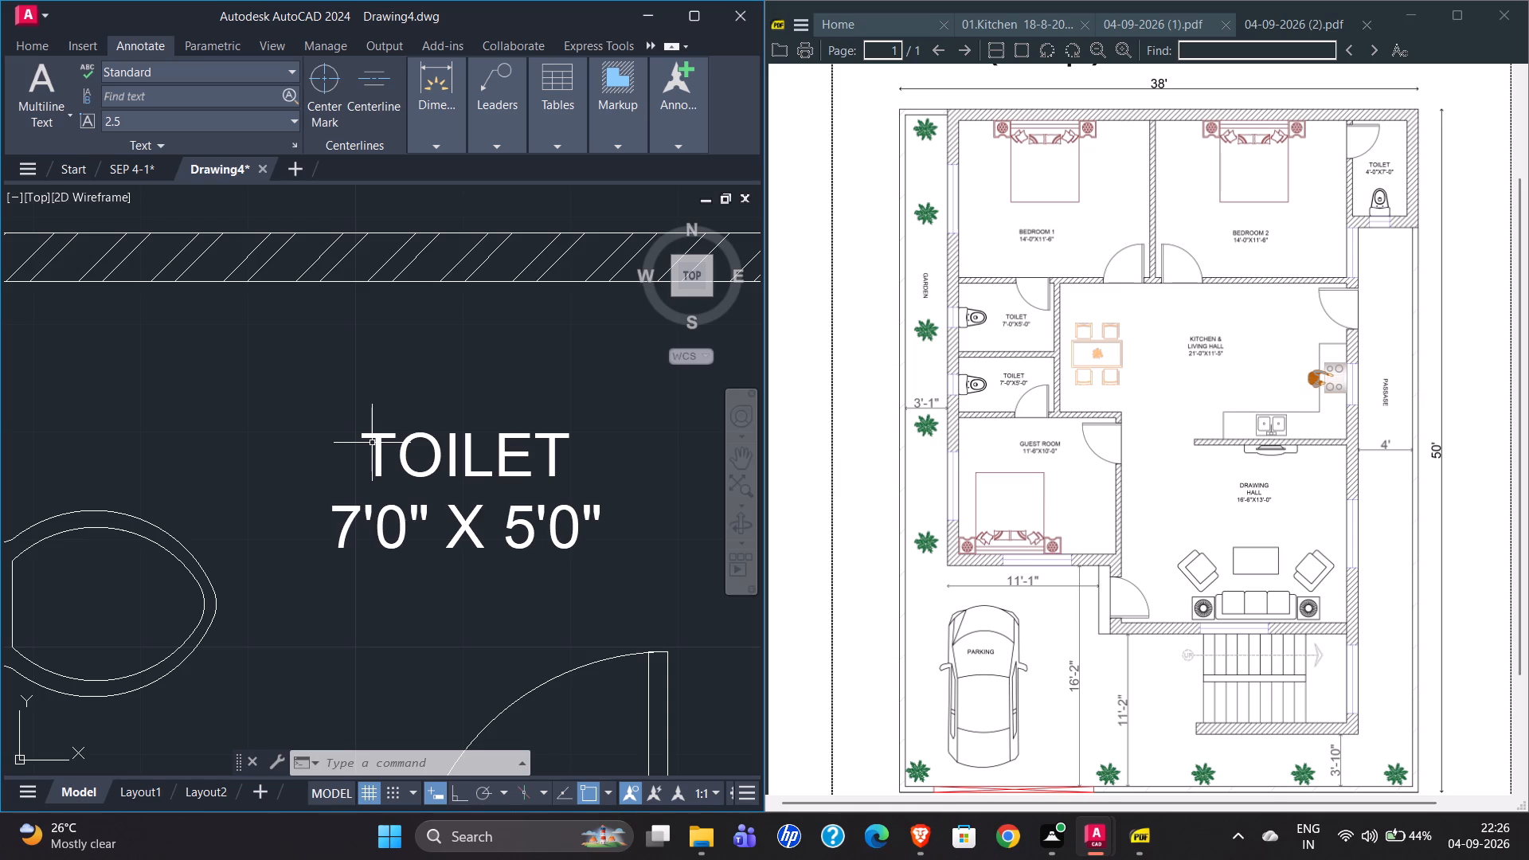
# Copy the placed TOILET label straight north into the northern of the two west-side toilets, keeping it vertically aligned with Ortho.
pyautogui.click(372, 443)
pyautogui.click(373, 451)
pyautogui.click(377, 451)
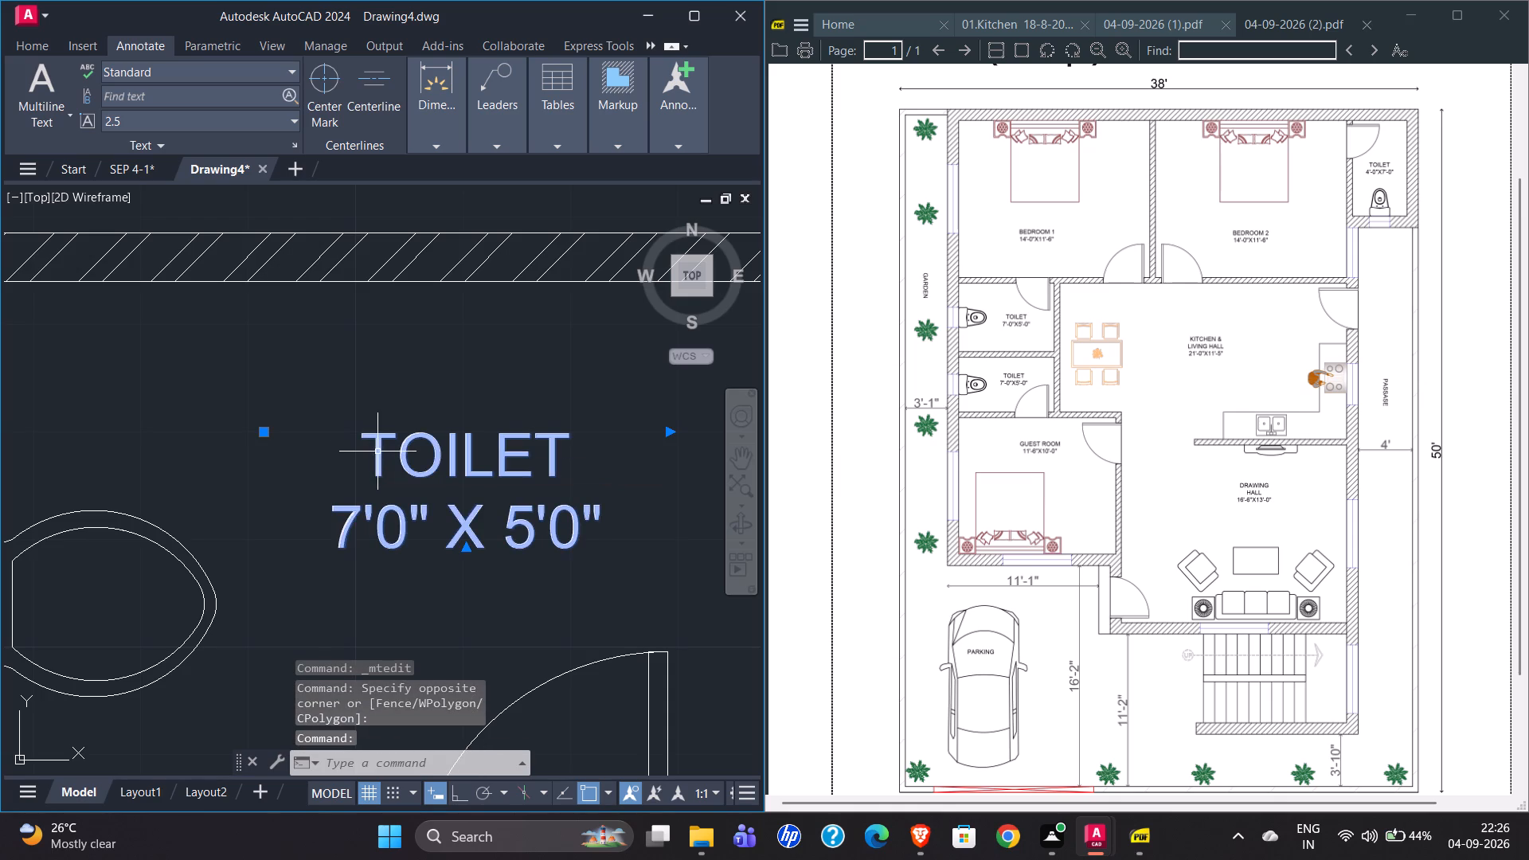
pyautogui.write('CO')
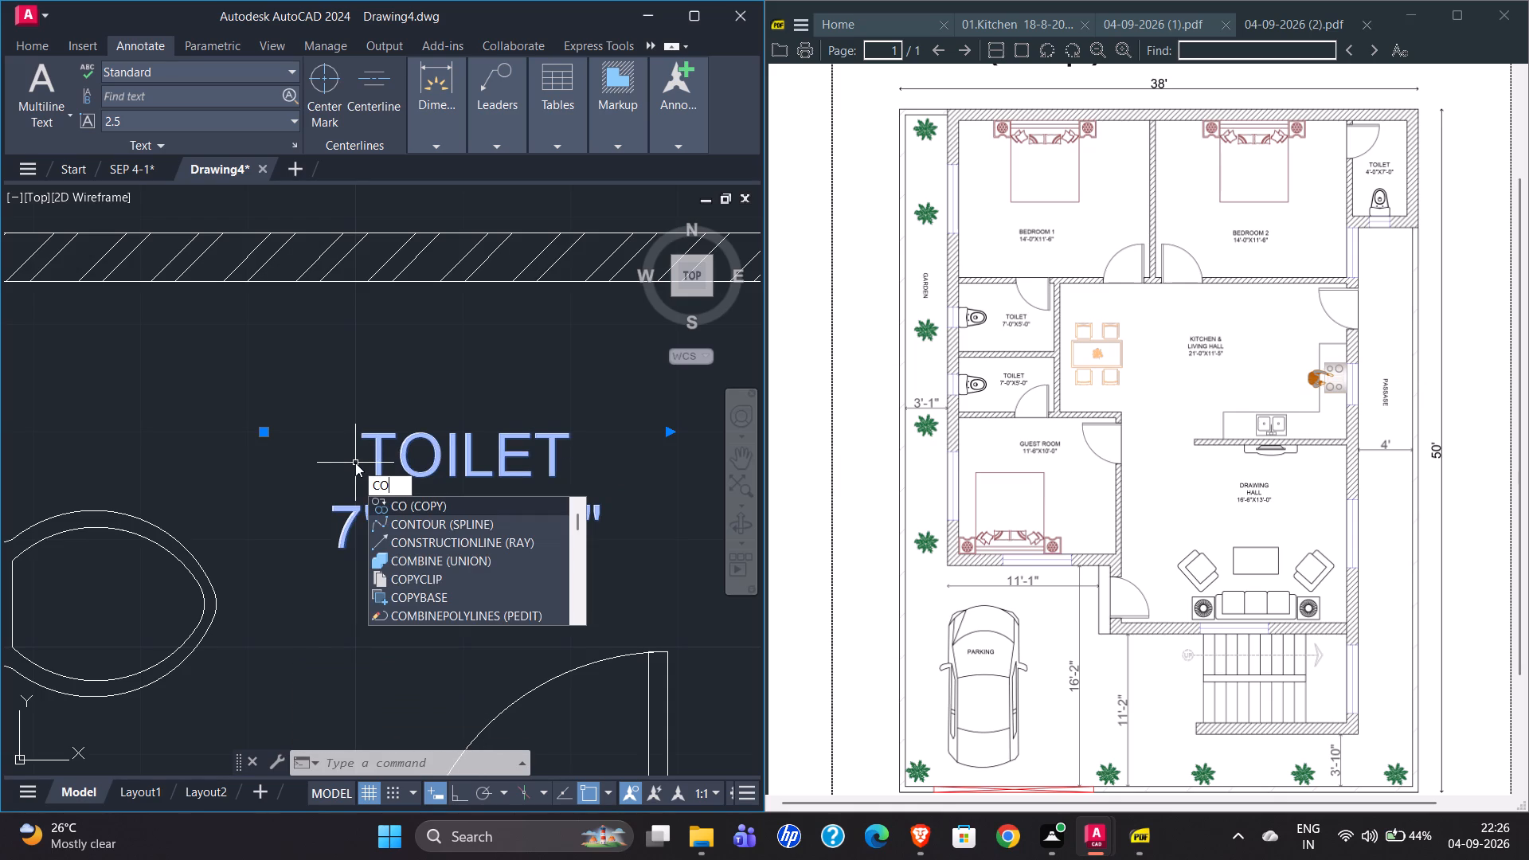
pyautogui.press('Return')
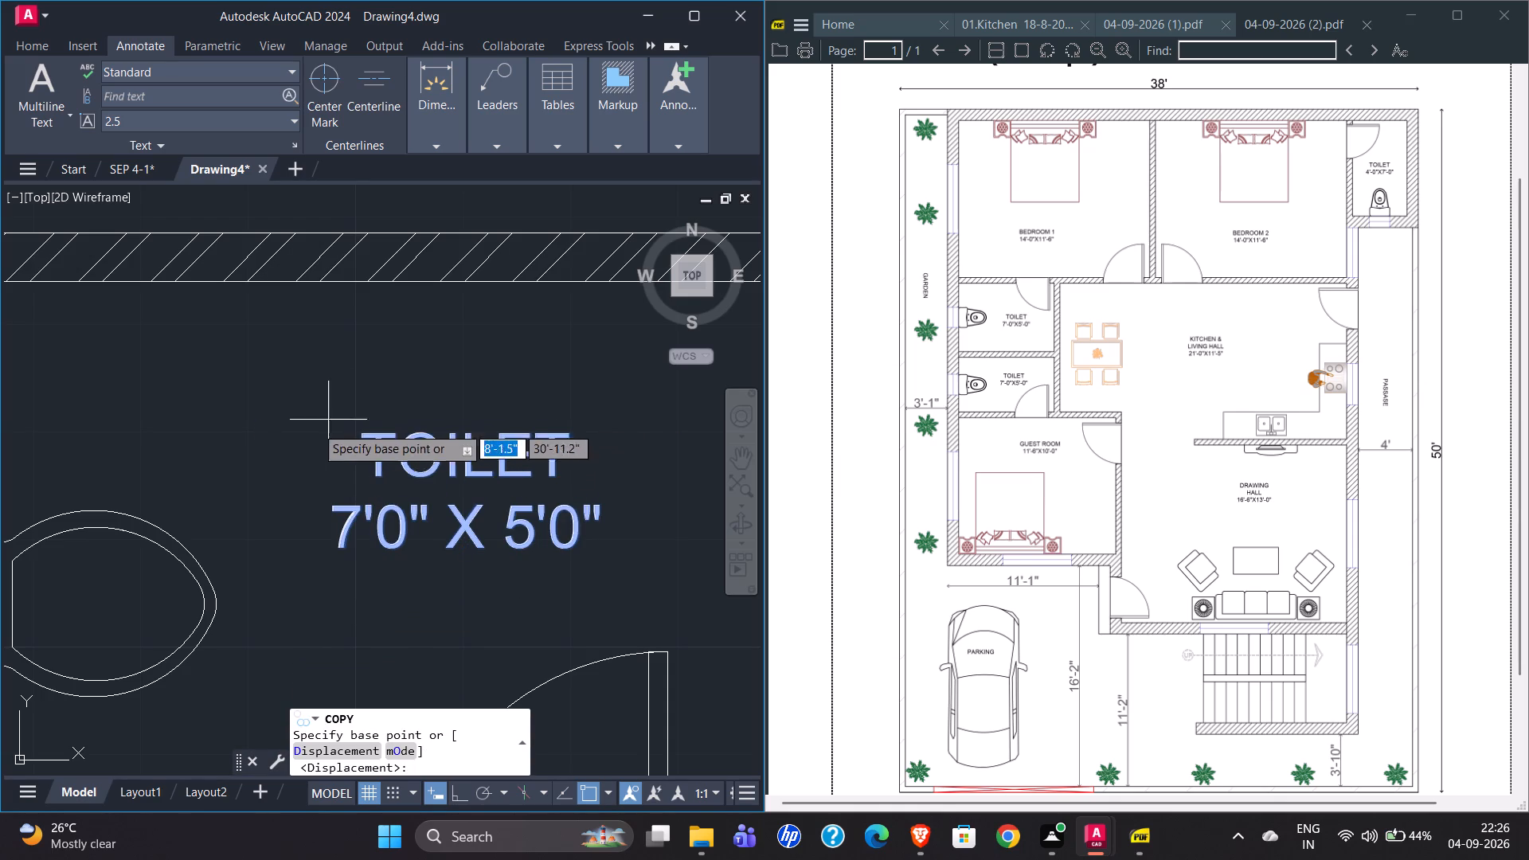
pyautogui.click(361, 435)
pyautogui.scroll(-4, 273, 494)
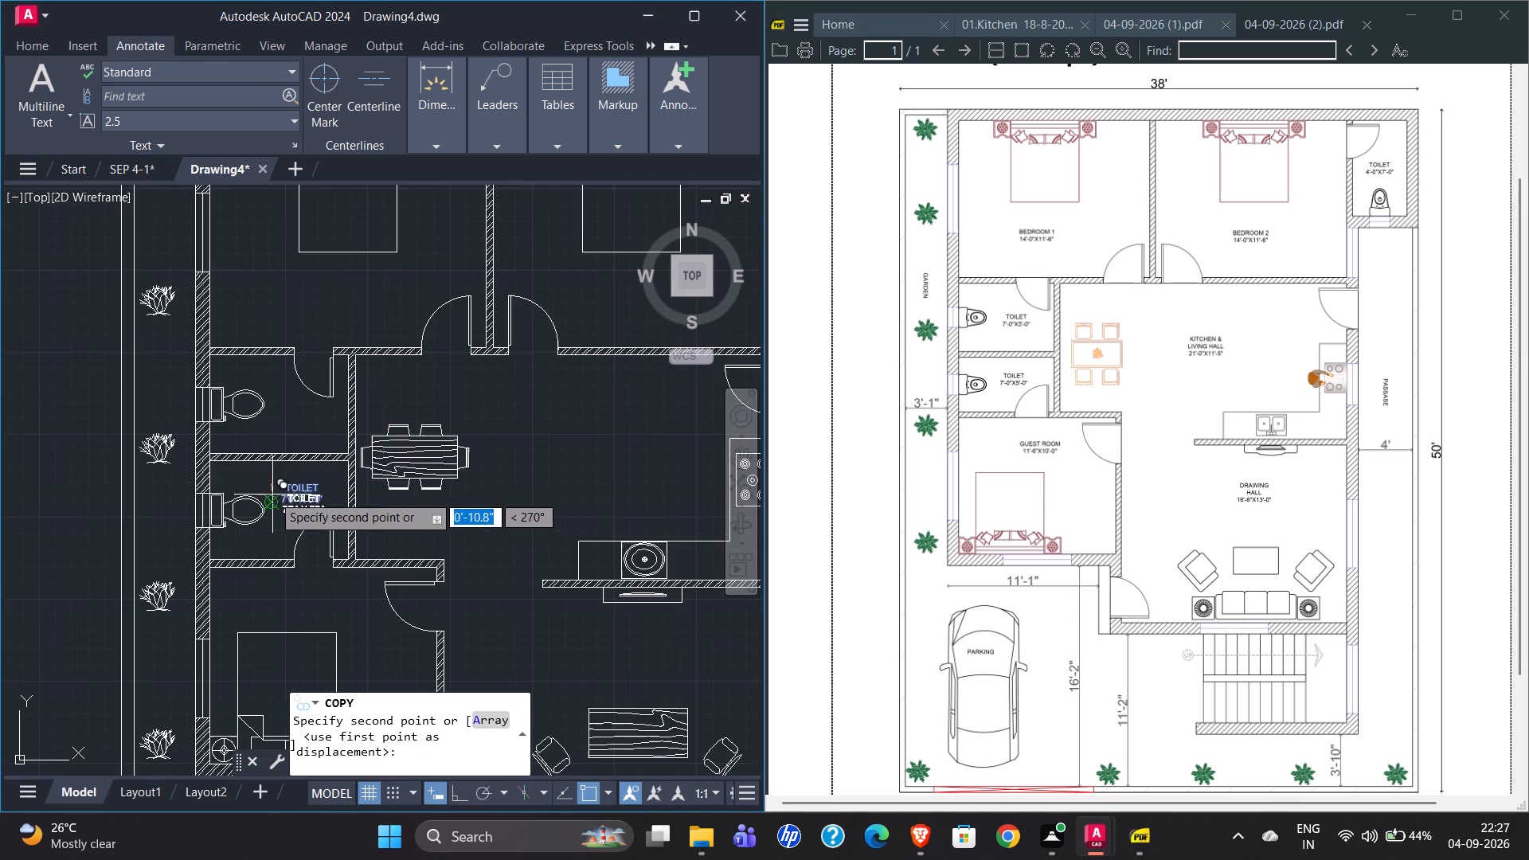
pyautogui.scroll(4, 280, 397)
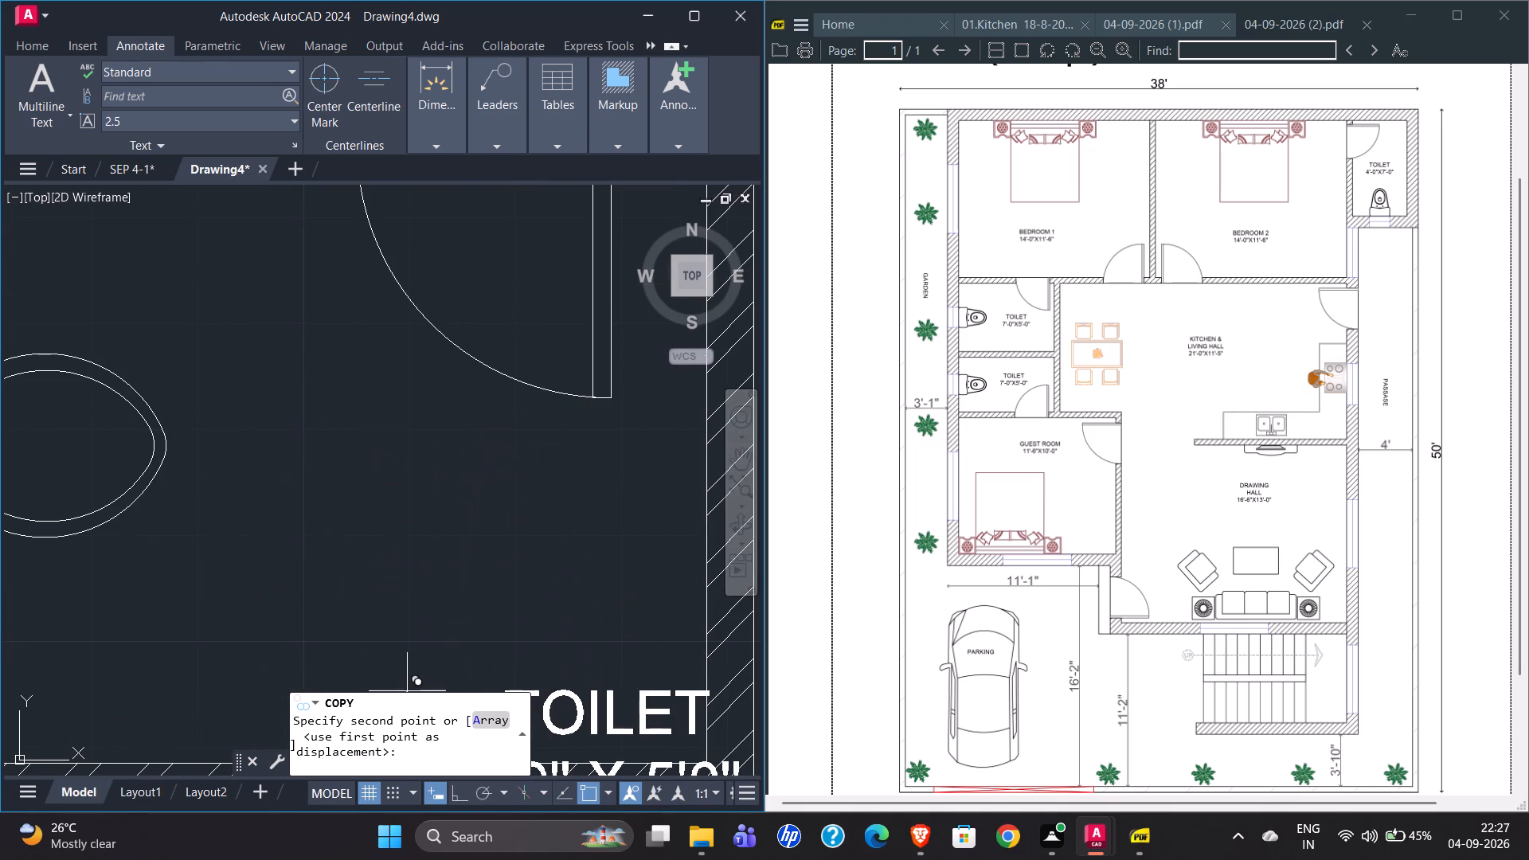
pyautogui.click(465, 805)
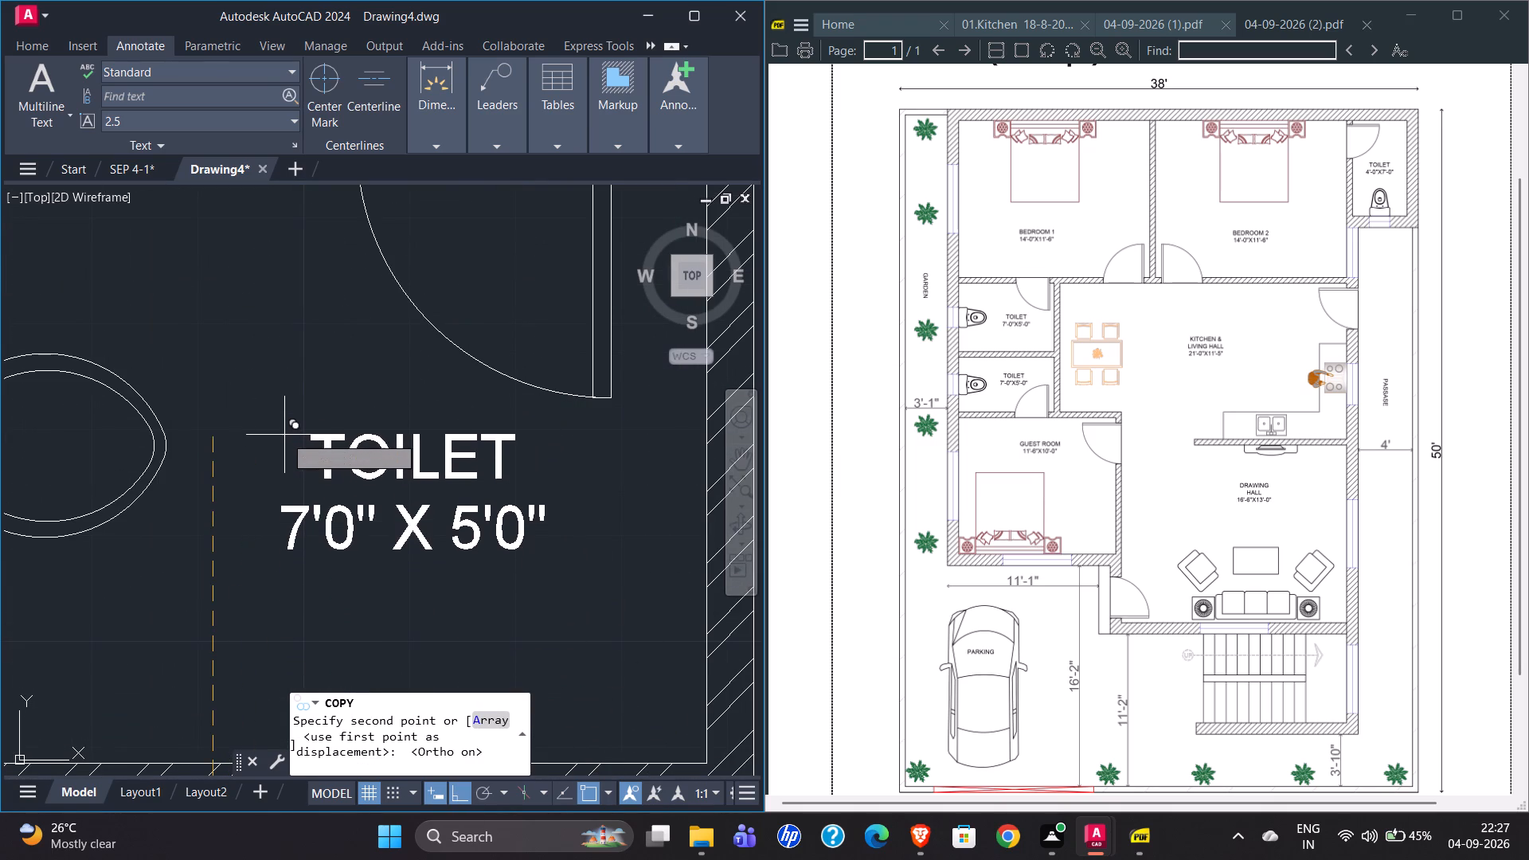
pyautogui.click(284, 425)
# Turn Ortho off and place another copy of the TOILET label in the north-east toilet, just north of the WC.
pyautogui.scroll(-2, 240, 504)
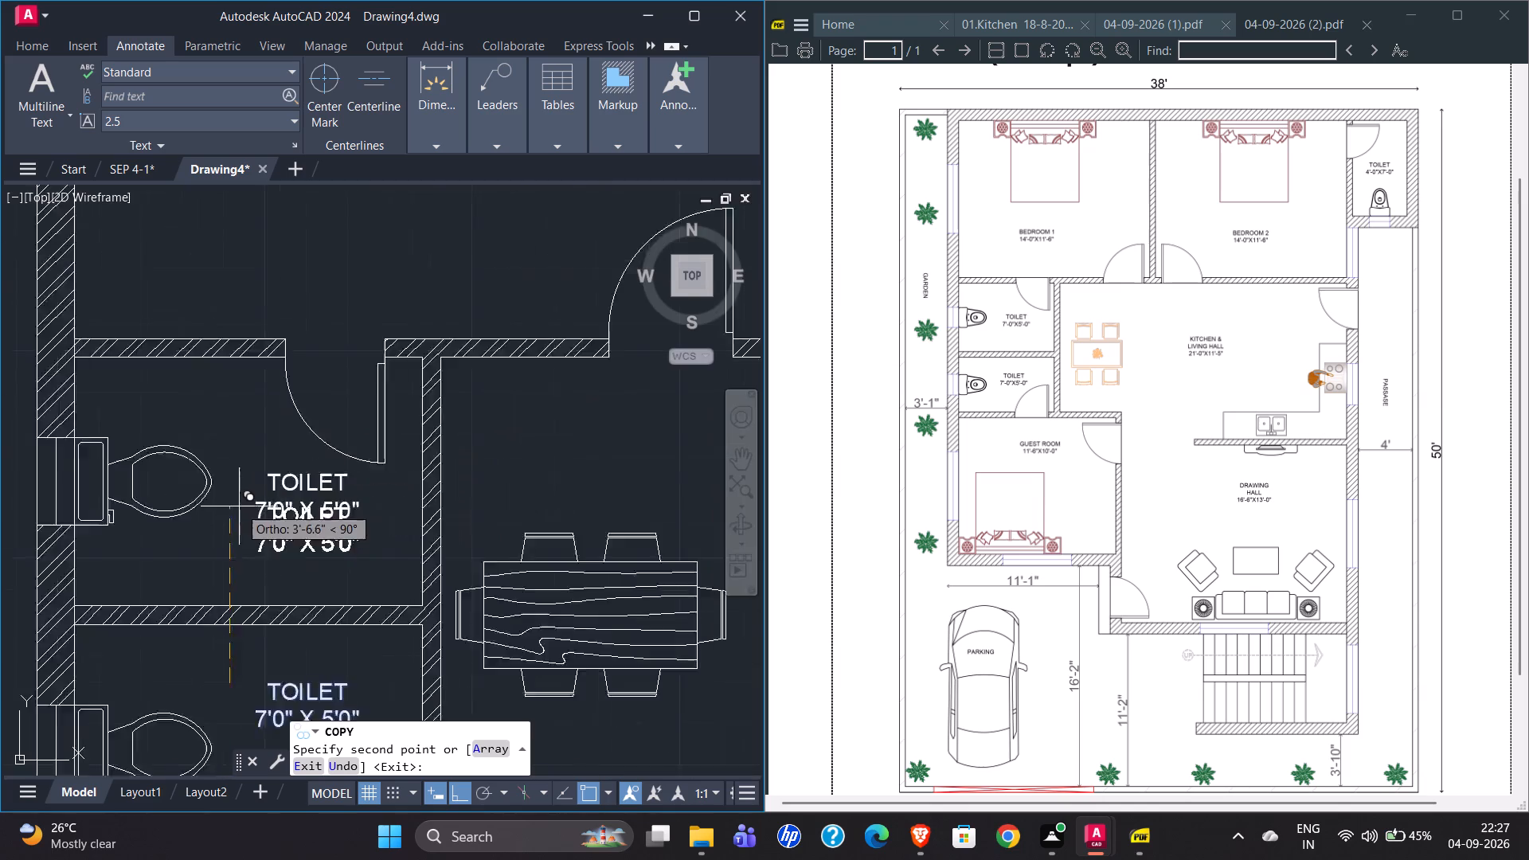
pyautogui.scroll(-2, 239, 507)
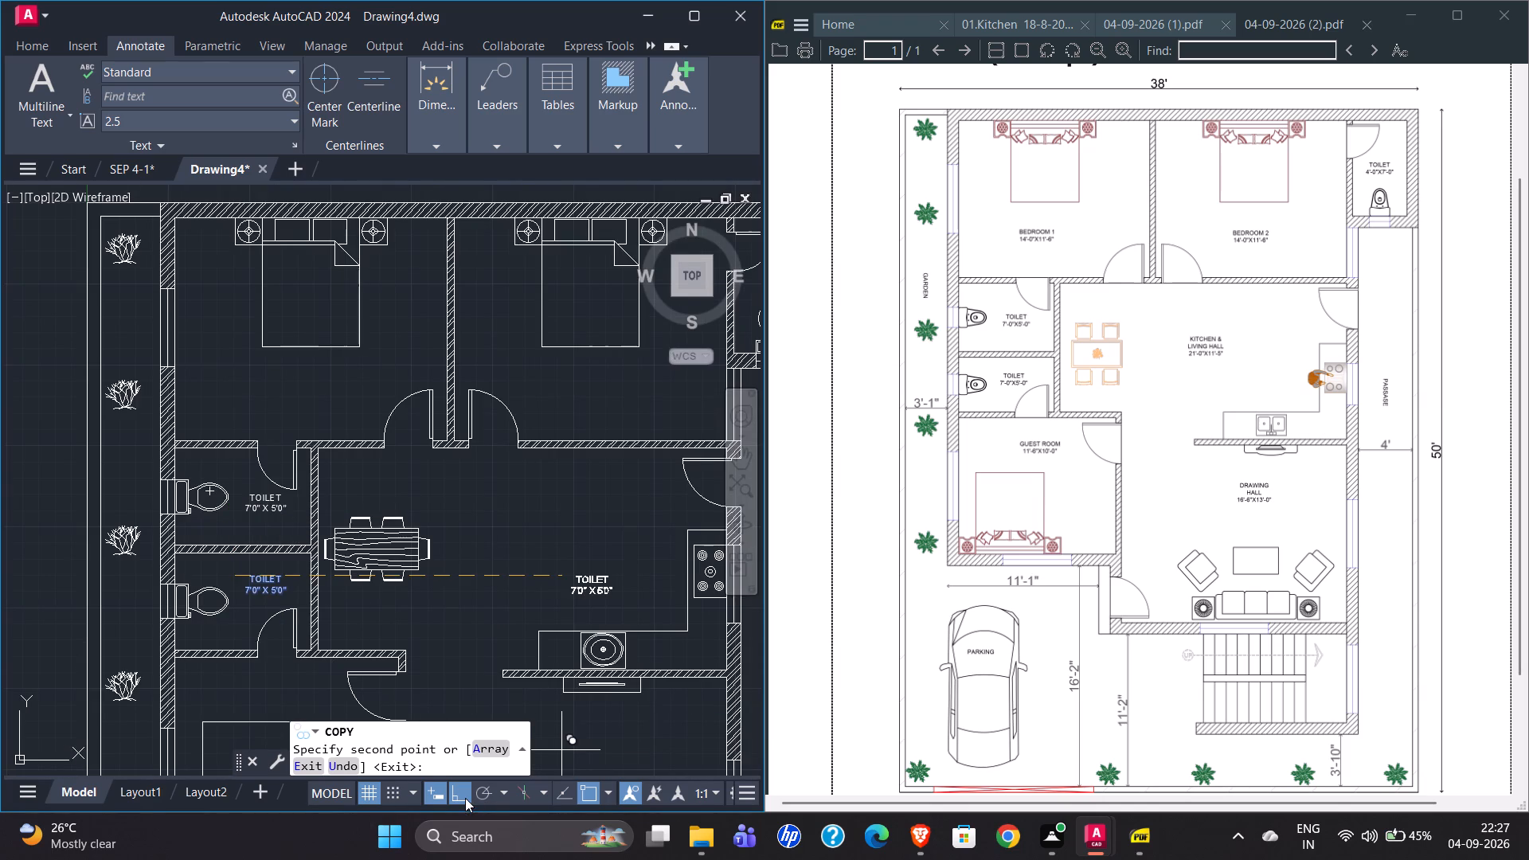
pyautogui.click(464, 798)
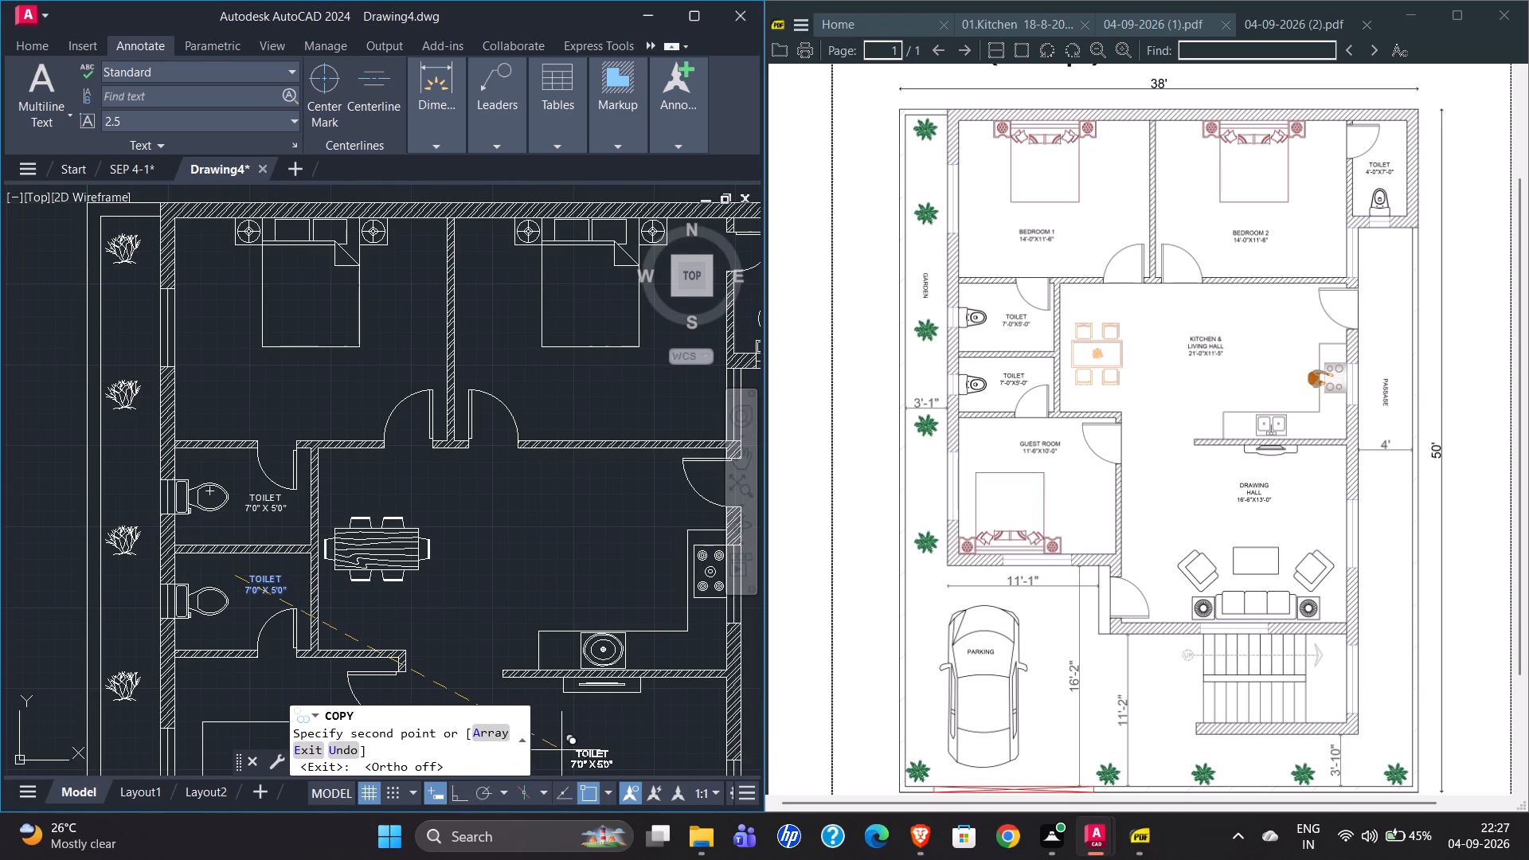
pyautogui.scroll(-2, 128, 550)
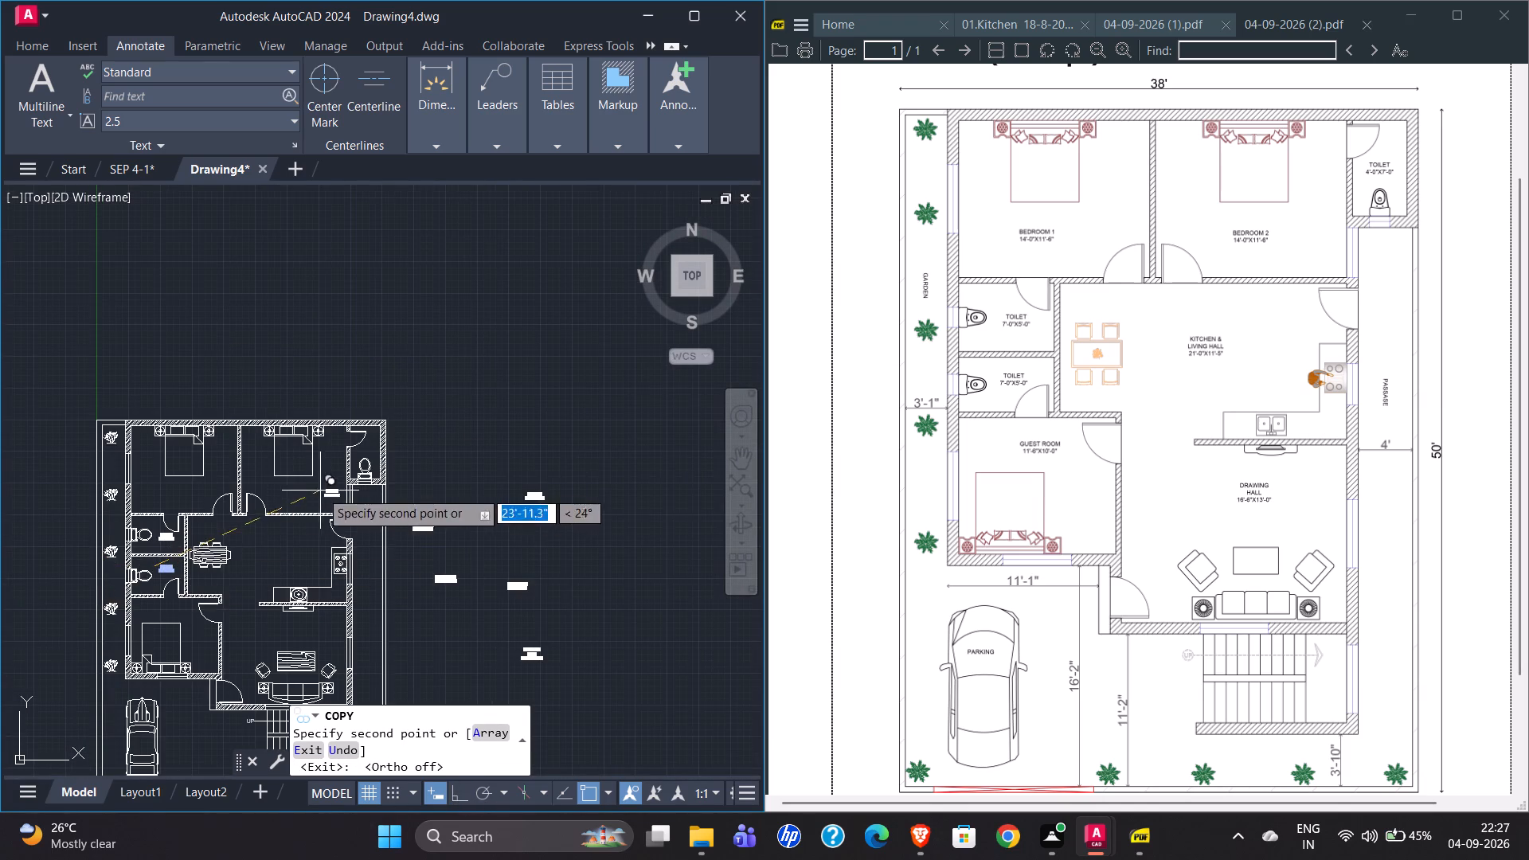
pyautogui.scroll(5, 366, 444)
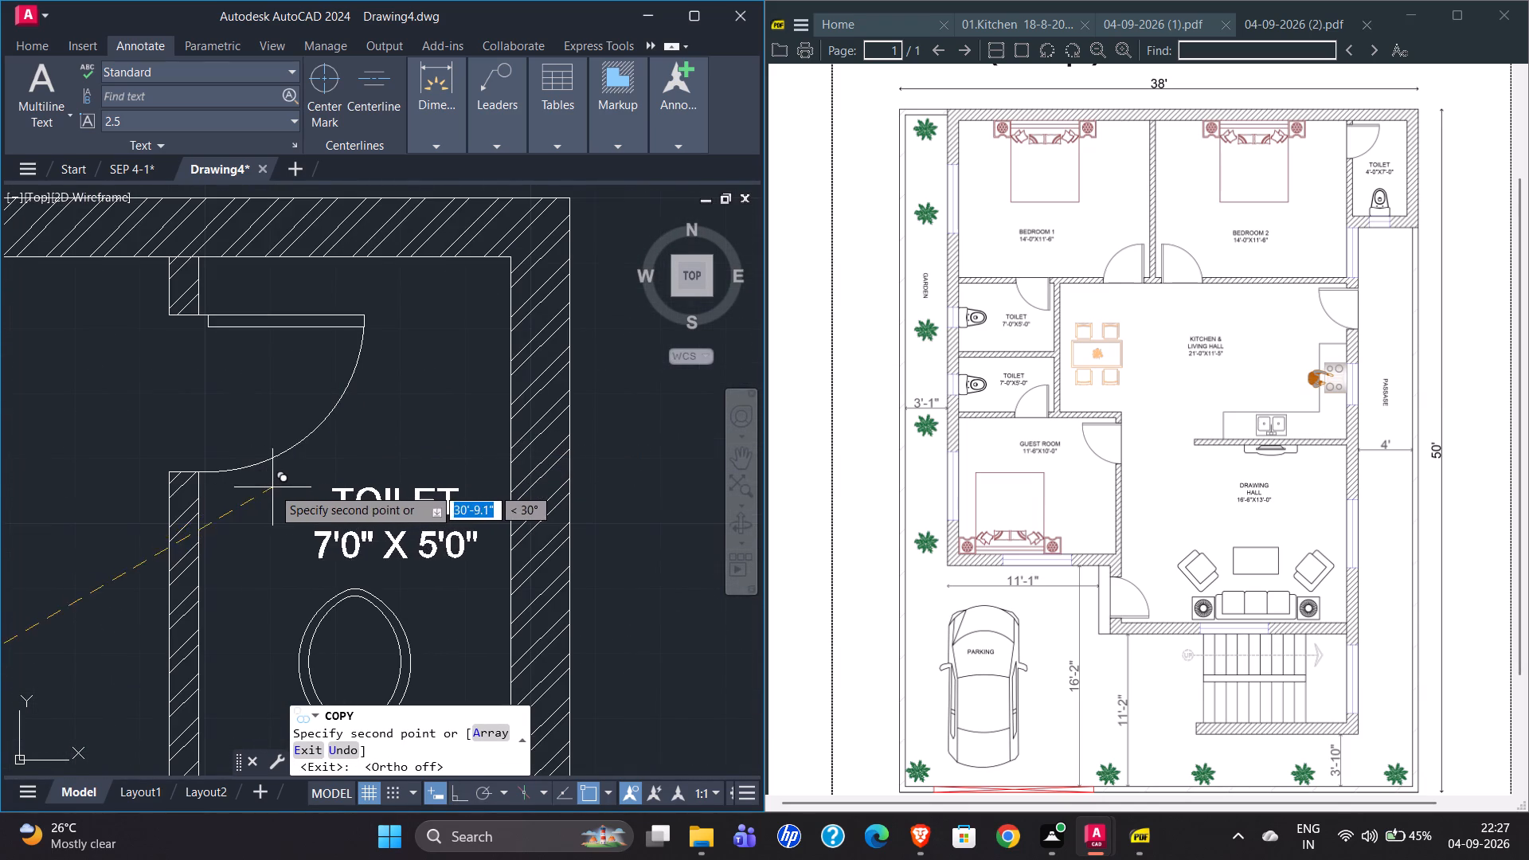
pyautogui.scroll(2, 260, 487)
pyautogui.click(212, 486)
pyautogui.scroll(-2, 198, 486)
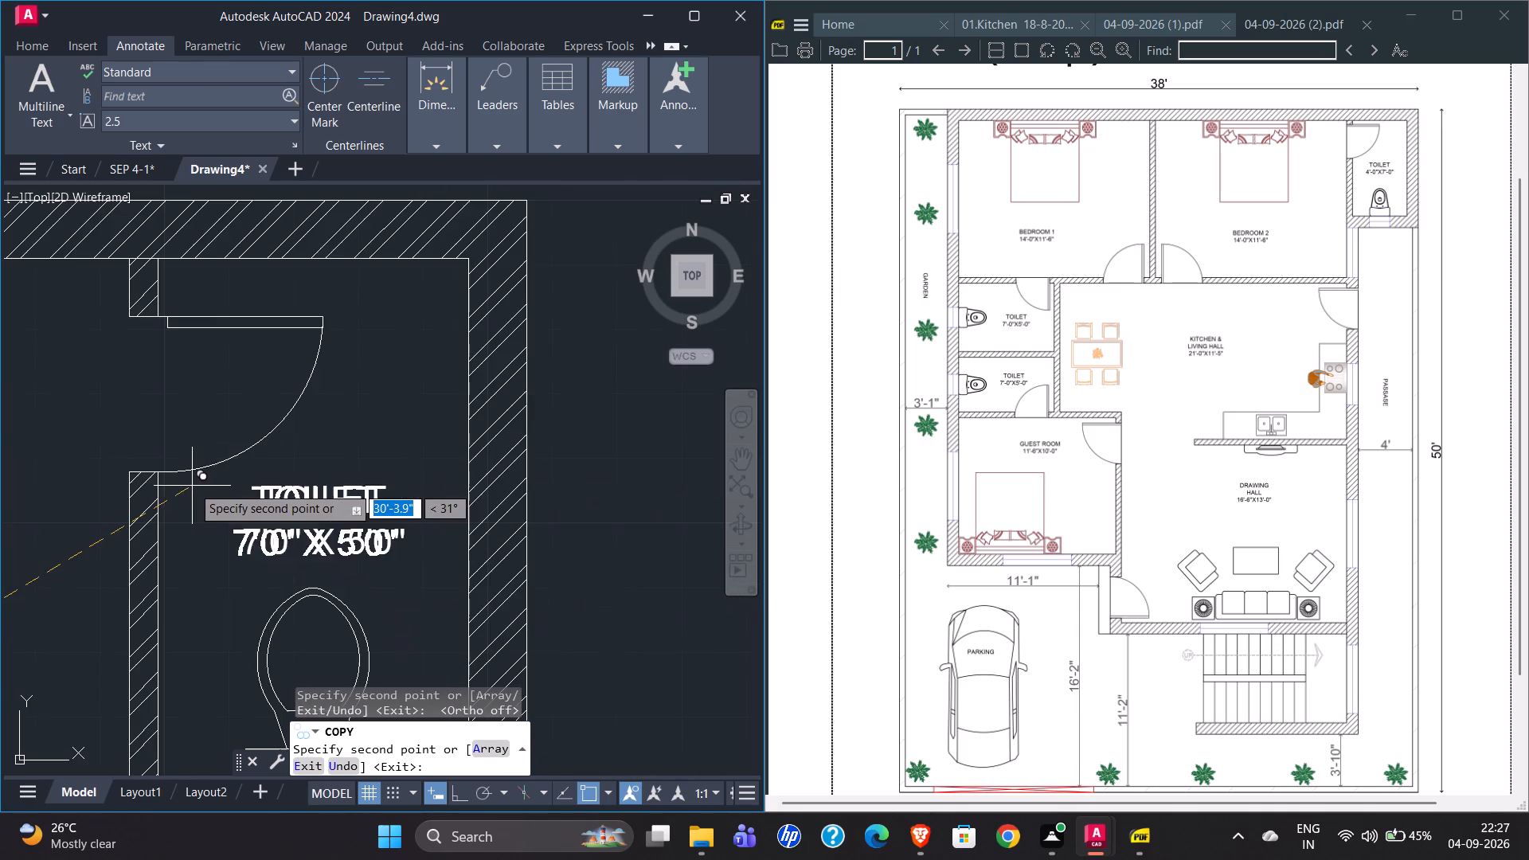
pyautogui.press('Escape')
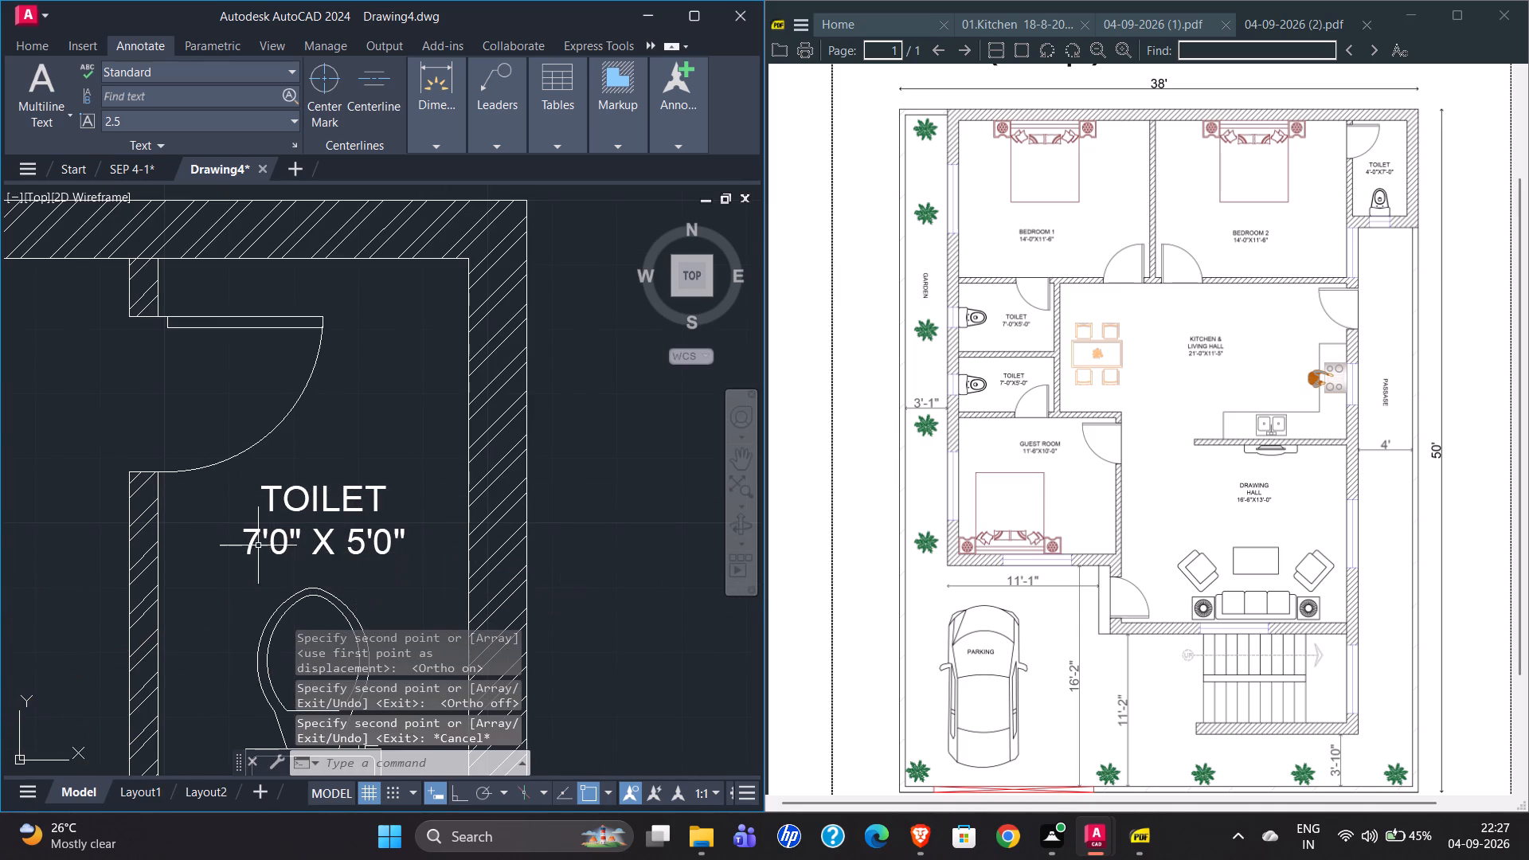
# Edit the north-east TOILET label's size line to read 4'0" X 7'0" and close the text editor.
pyautogui.doubleClick(256, 542)
pyautogui.click(260, 541)
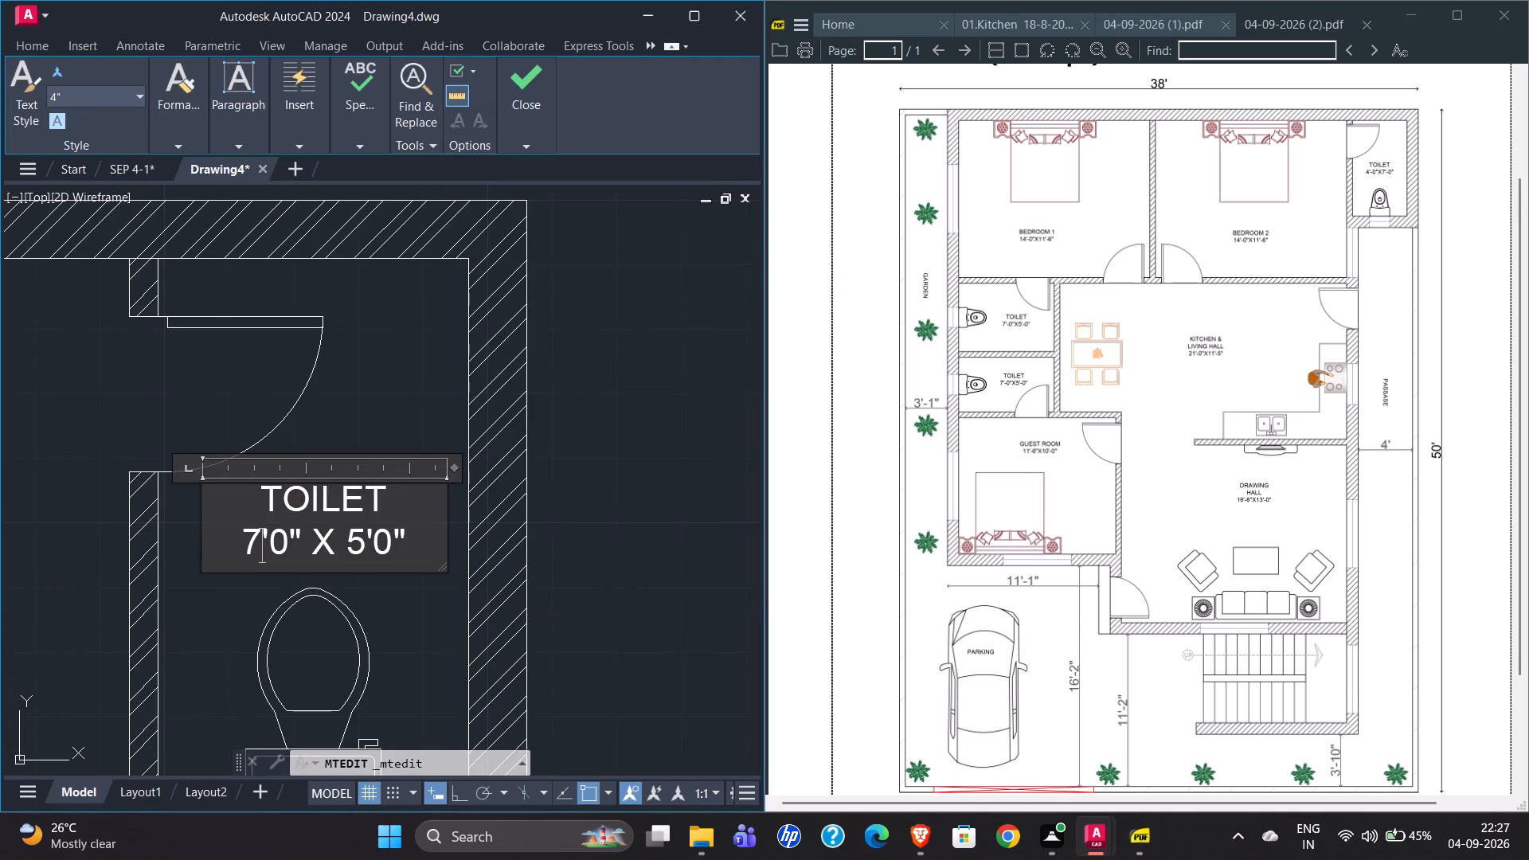
pyautogui.press('BackSpace')
pyautogui.press('4')
pyautogui.press('Right')
pyautogui.press('Right')
pyautogui.press('Right')
pyautogui.press('Right')
pyautogui.press('Right')
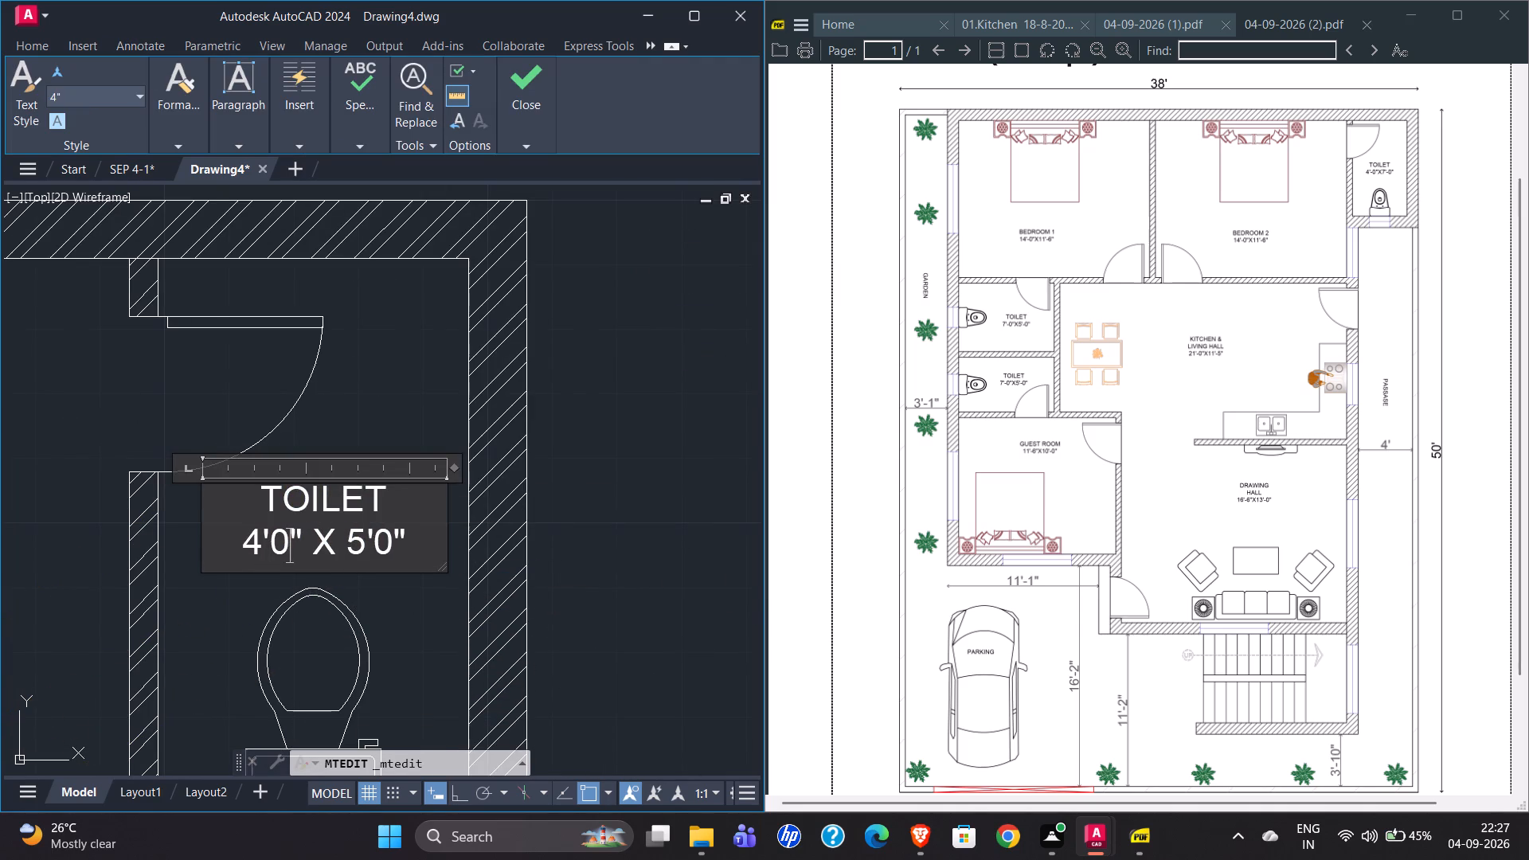
pyautogui.press('Right')
pyautogui.press('Right')
pyautogui.press('BackSpace')
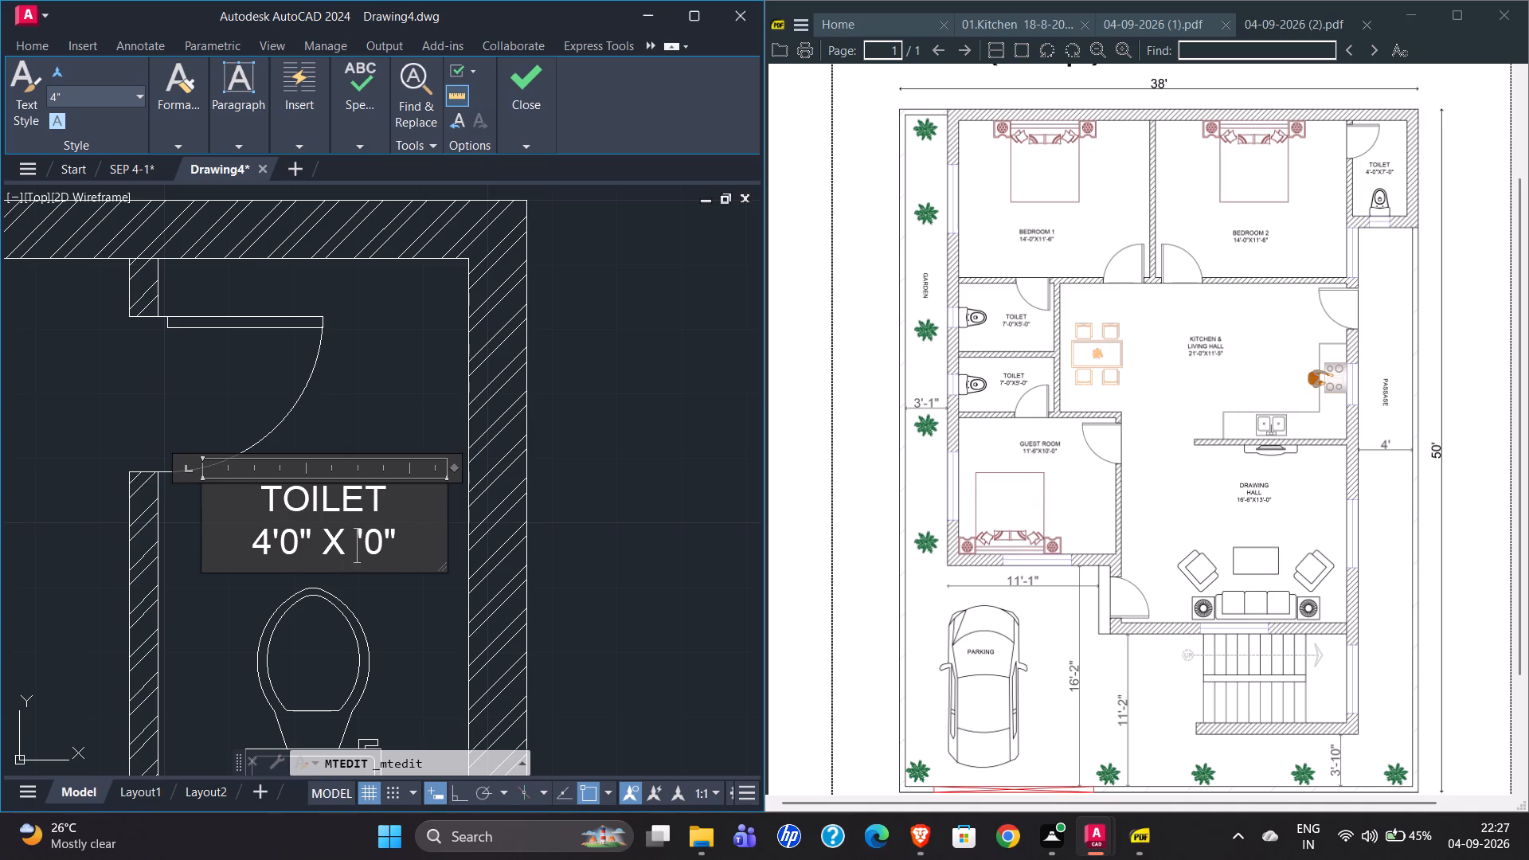
pyautogui.press('7')
pyautogui.click(546, 89)
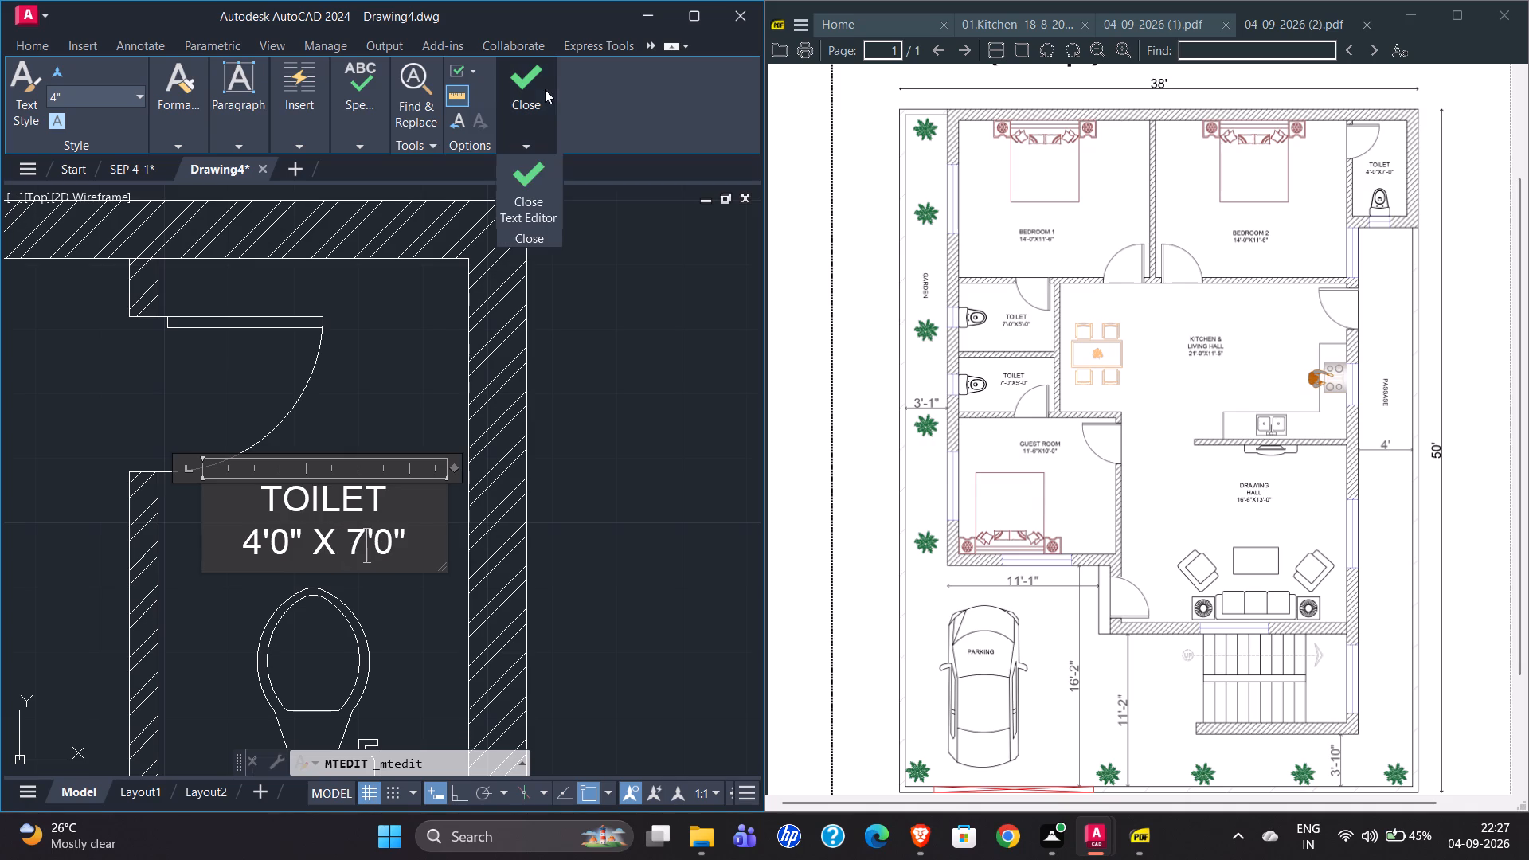
pyautogui.click(552, 186)
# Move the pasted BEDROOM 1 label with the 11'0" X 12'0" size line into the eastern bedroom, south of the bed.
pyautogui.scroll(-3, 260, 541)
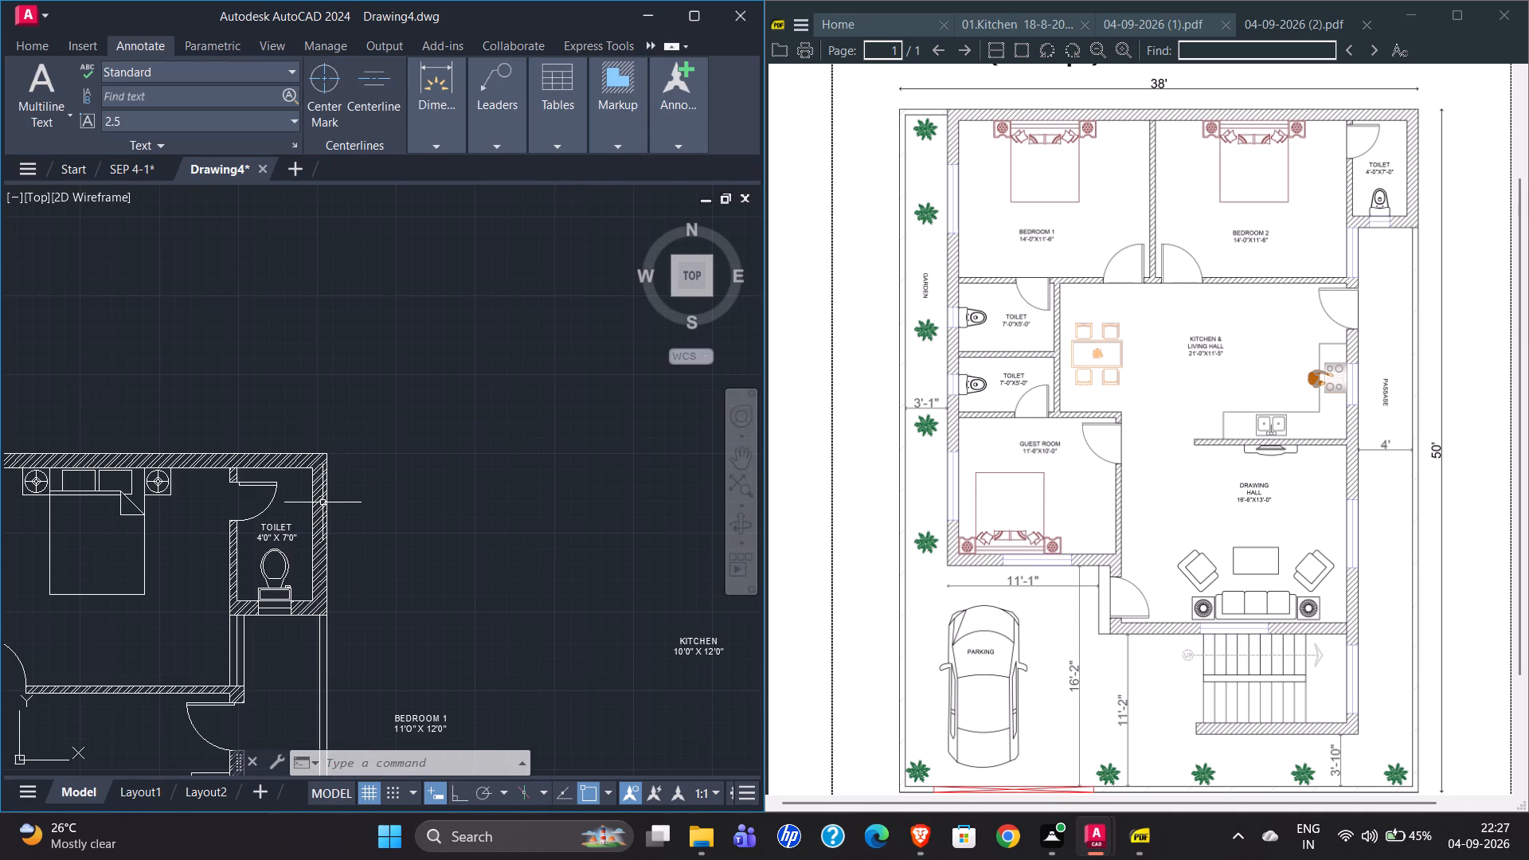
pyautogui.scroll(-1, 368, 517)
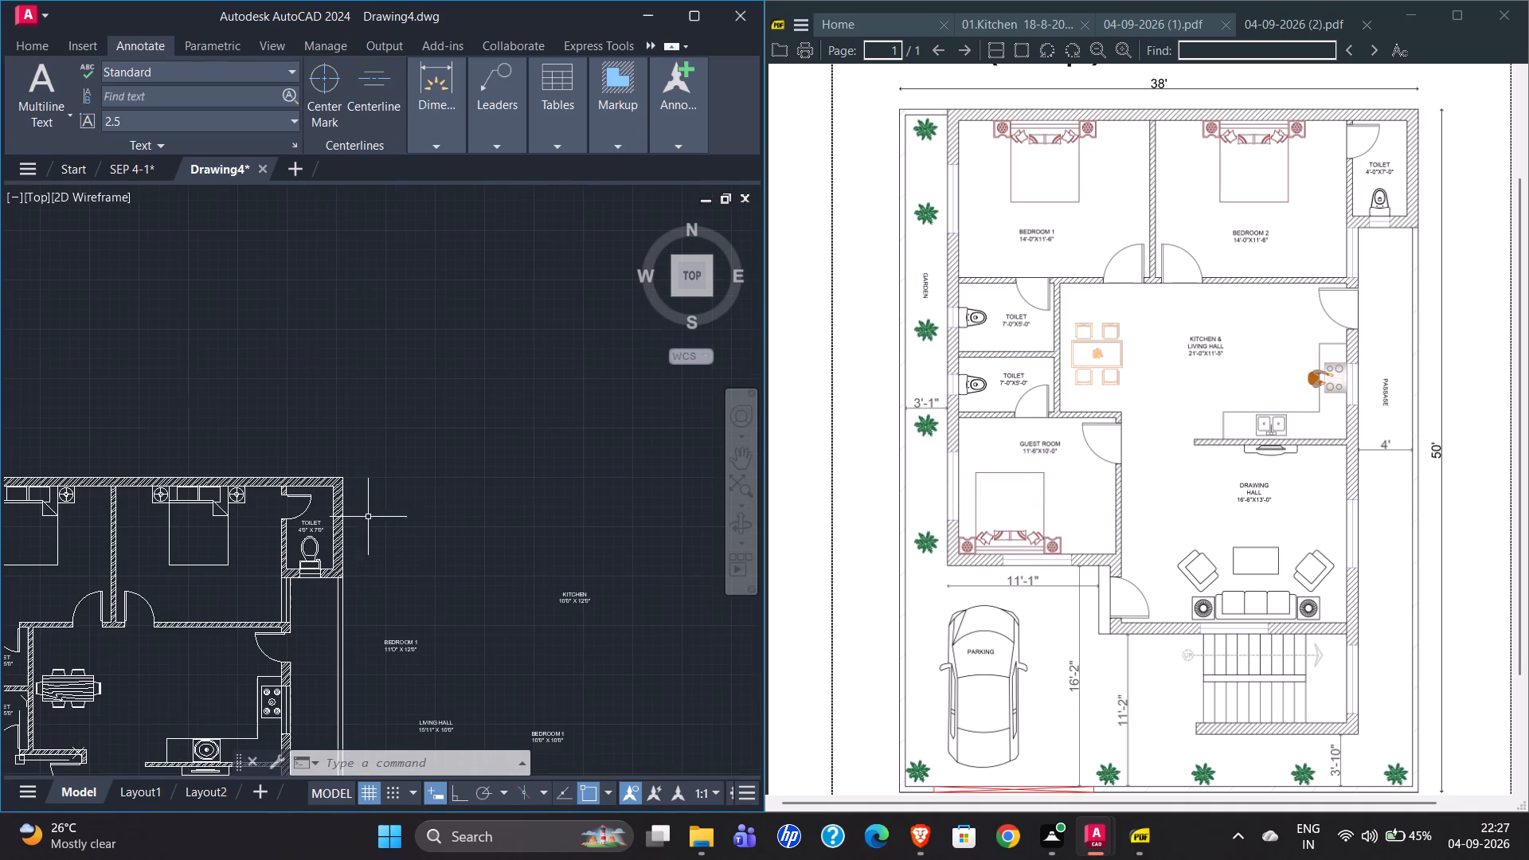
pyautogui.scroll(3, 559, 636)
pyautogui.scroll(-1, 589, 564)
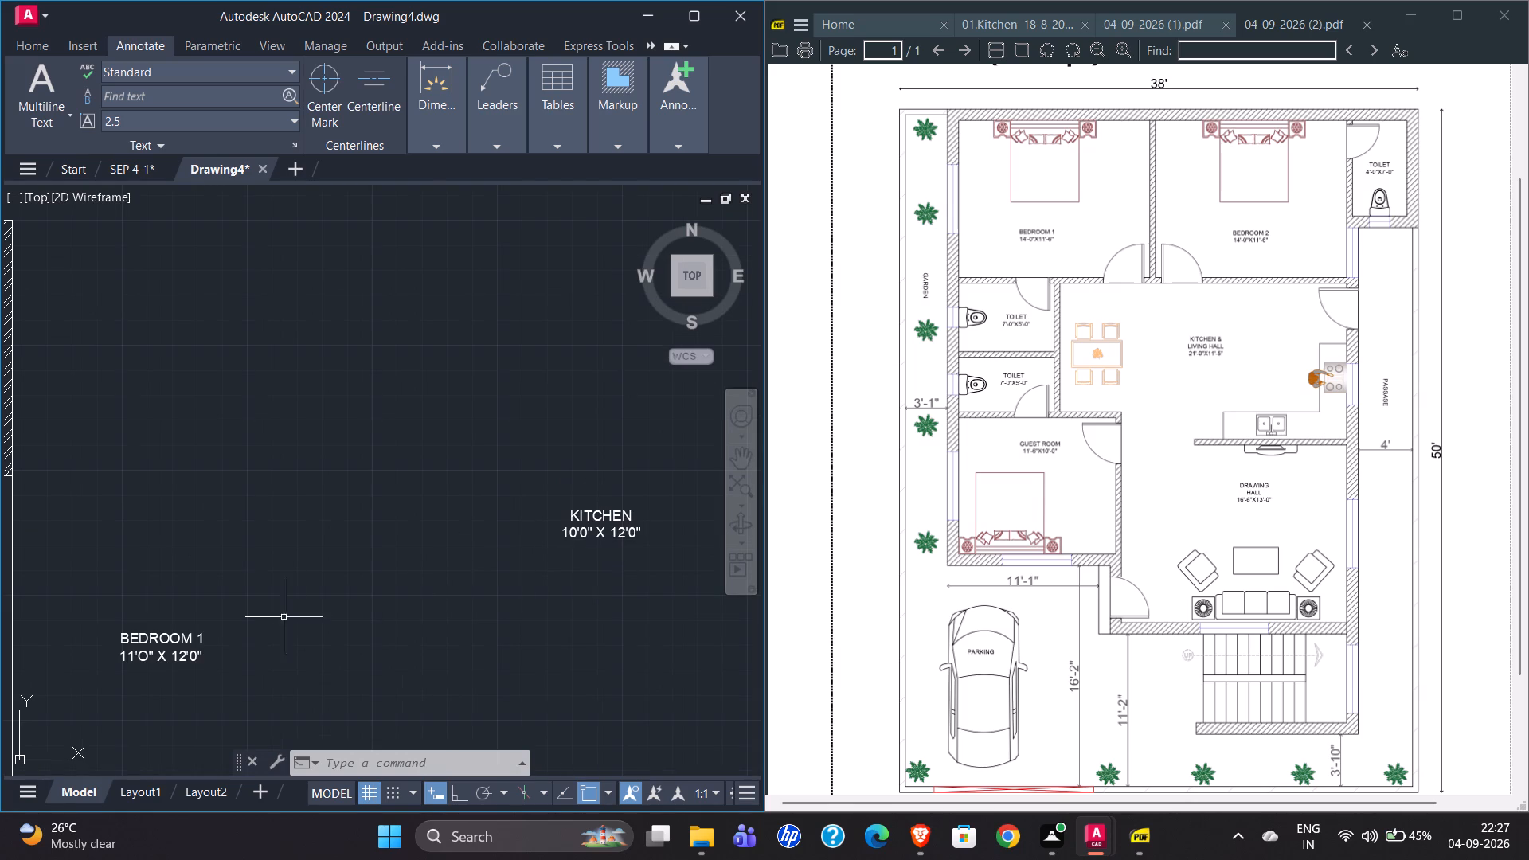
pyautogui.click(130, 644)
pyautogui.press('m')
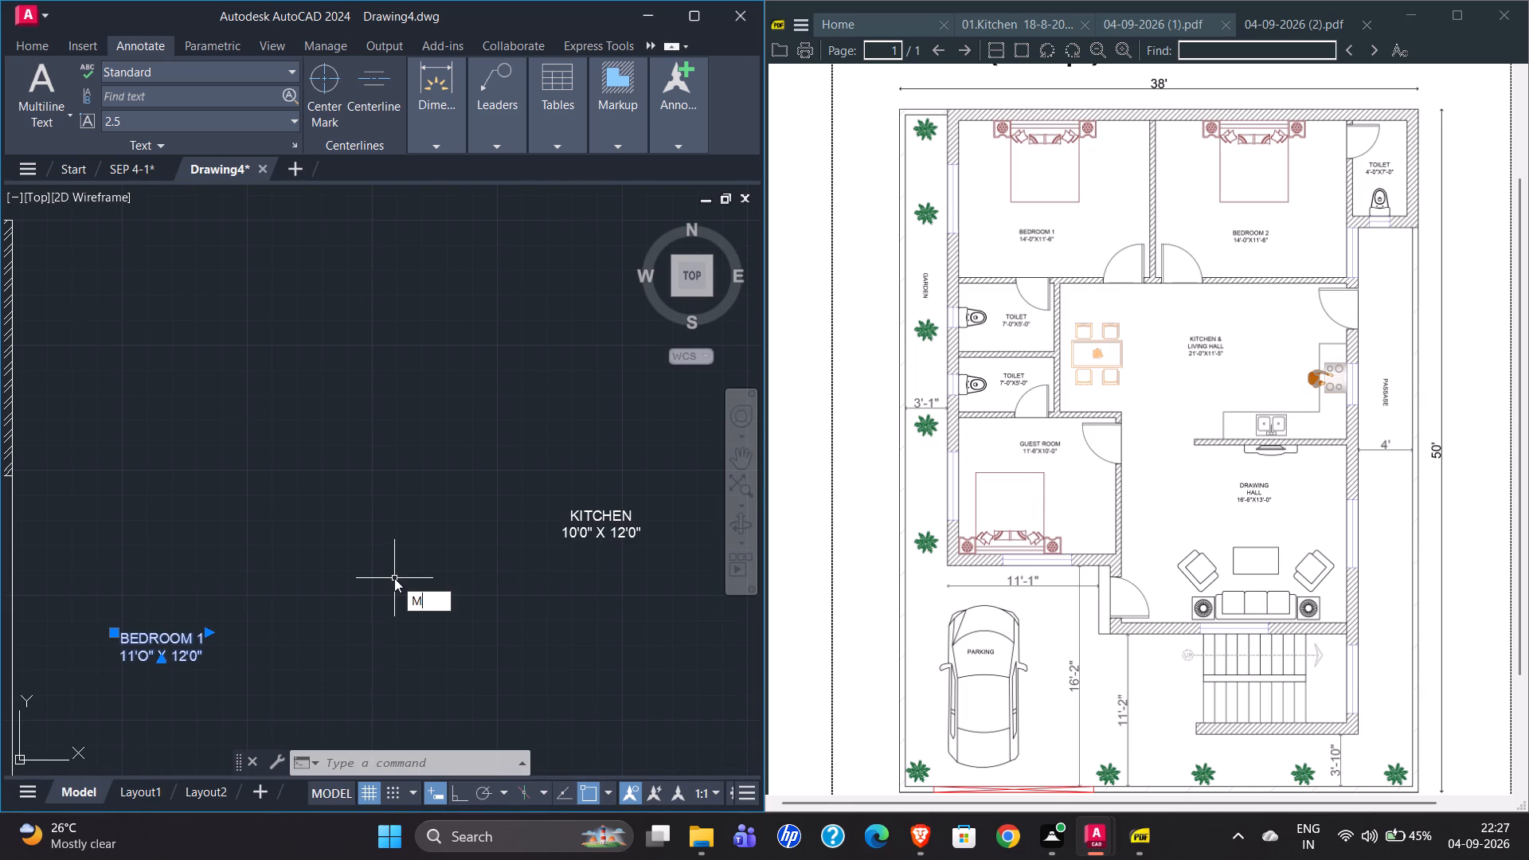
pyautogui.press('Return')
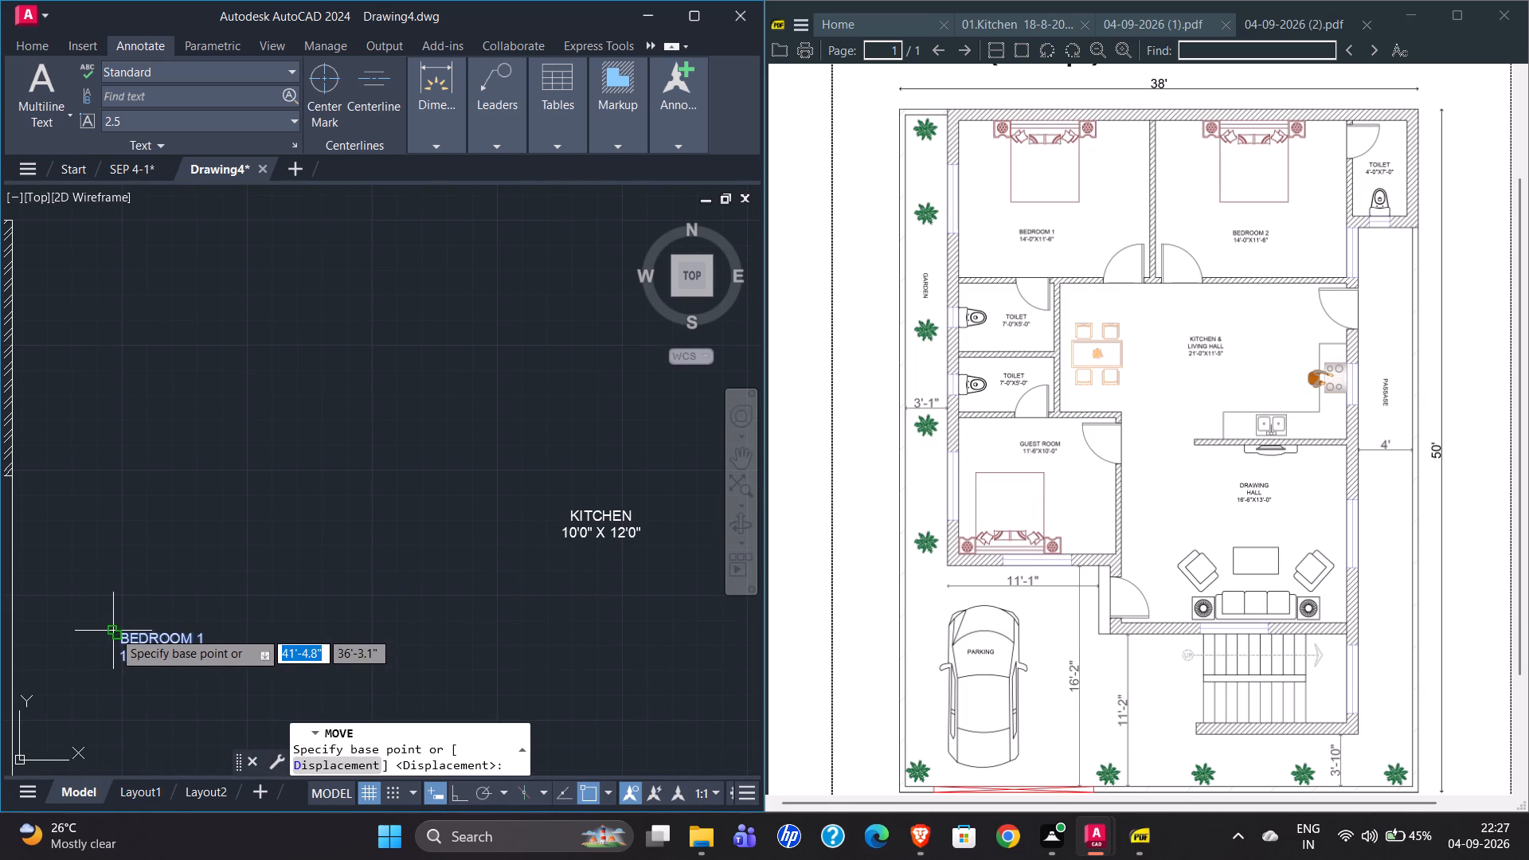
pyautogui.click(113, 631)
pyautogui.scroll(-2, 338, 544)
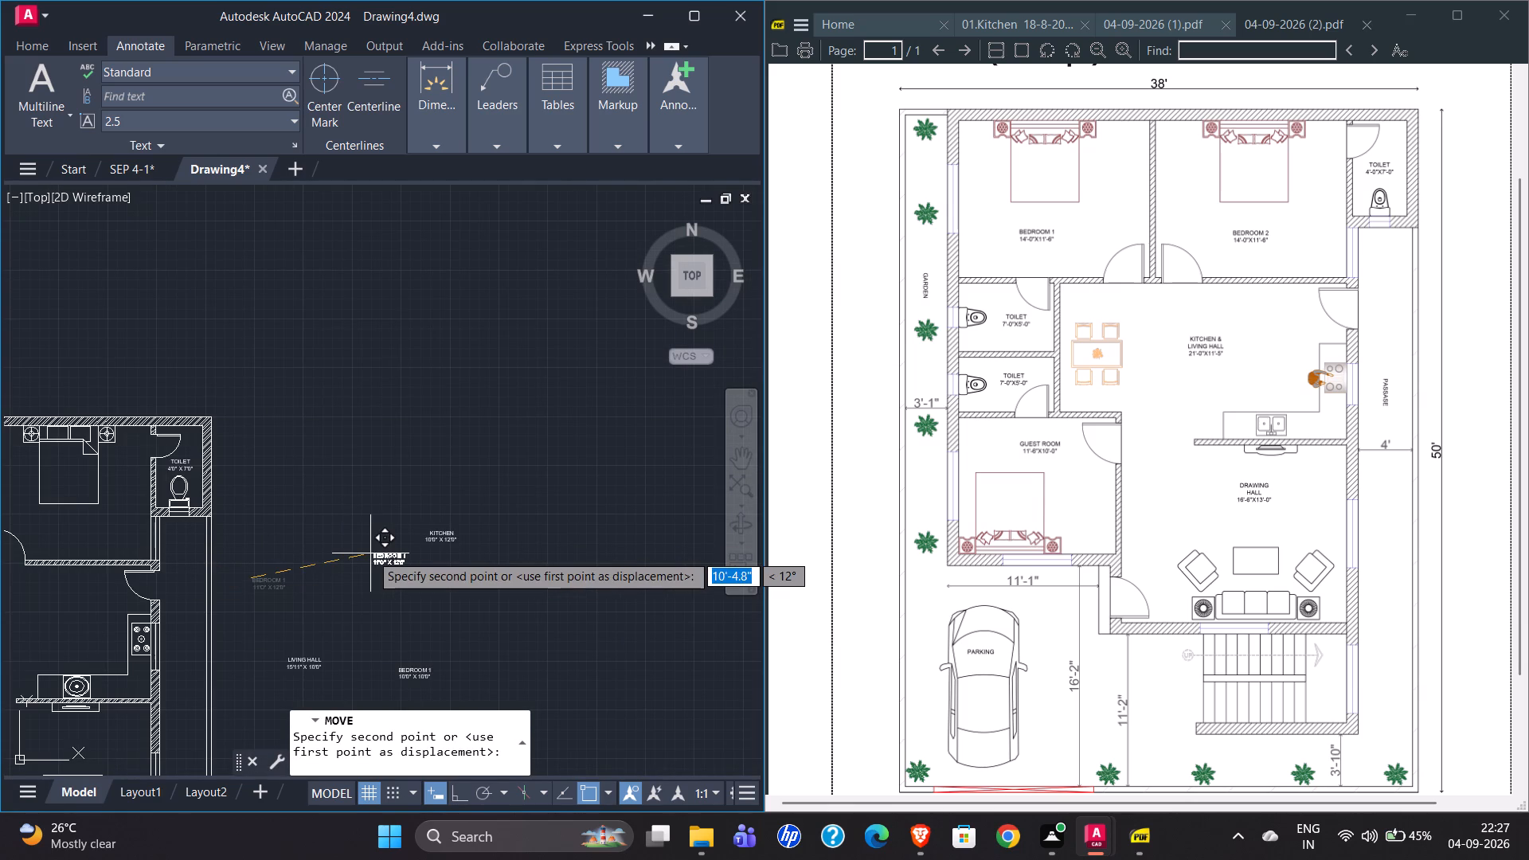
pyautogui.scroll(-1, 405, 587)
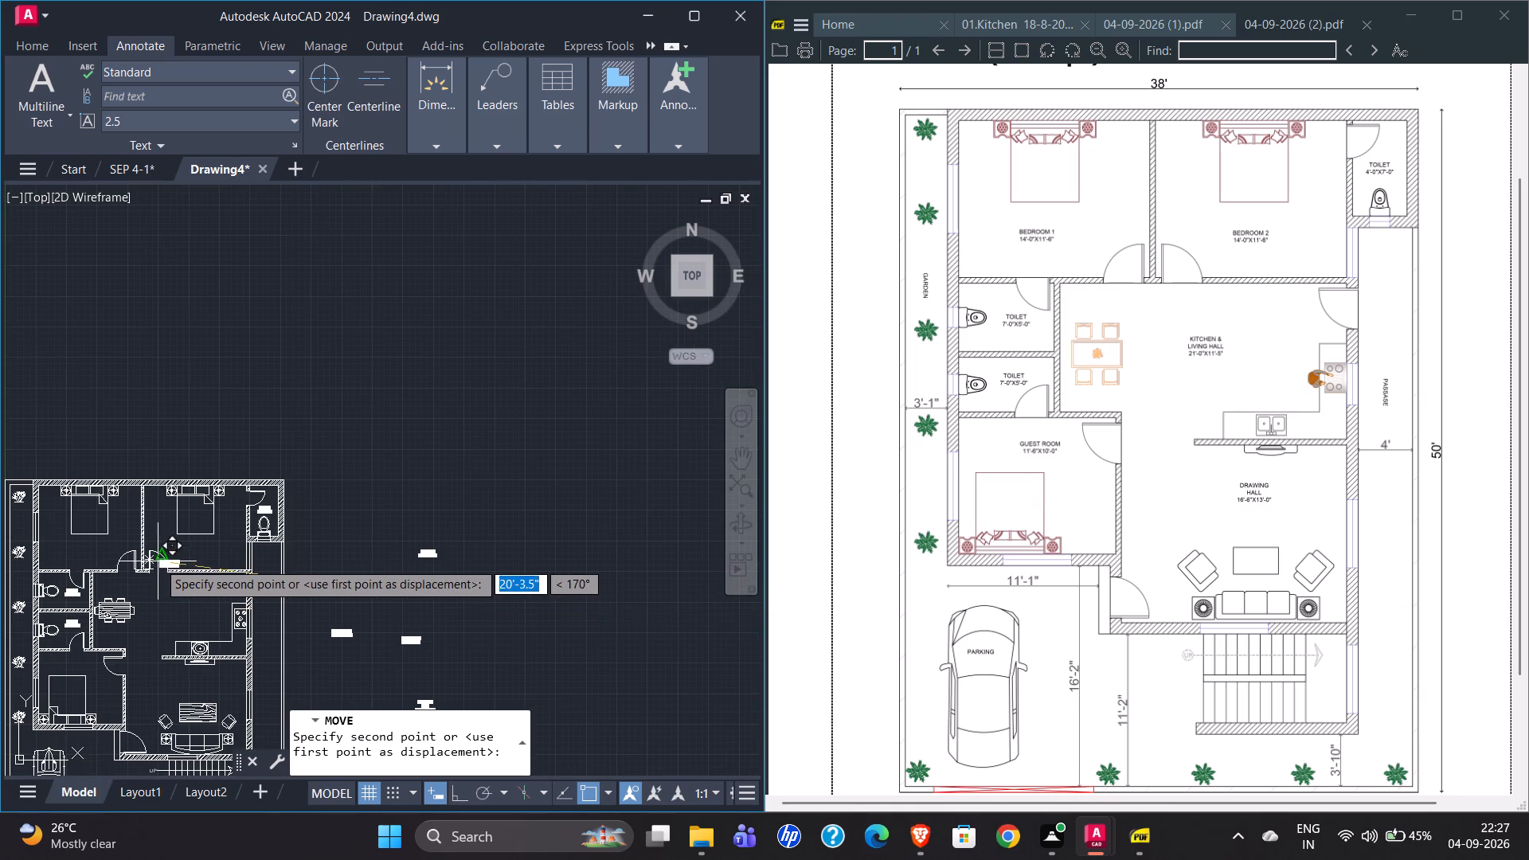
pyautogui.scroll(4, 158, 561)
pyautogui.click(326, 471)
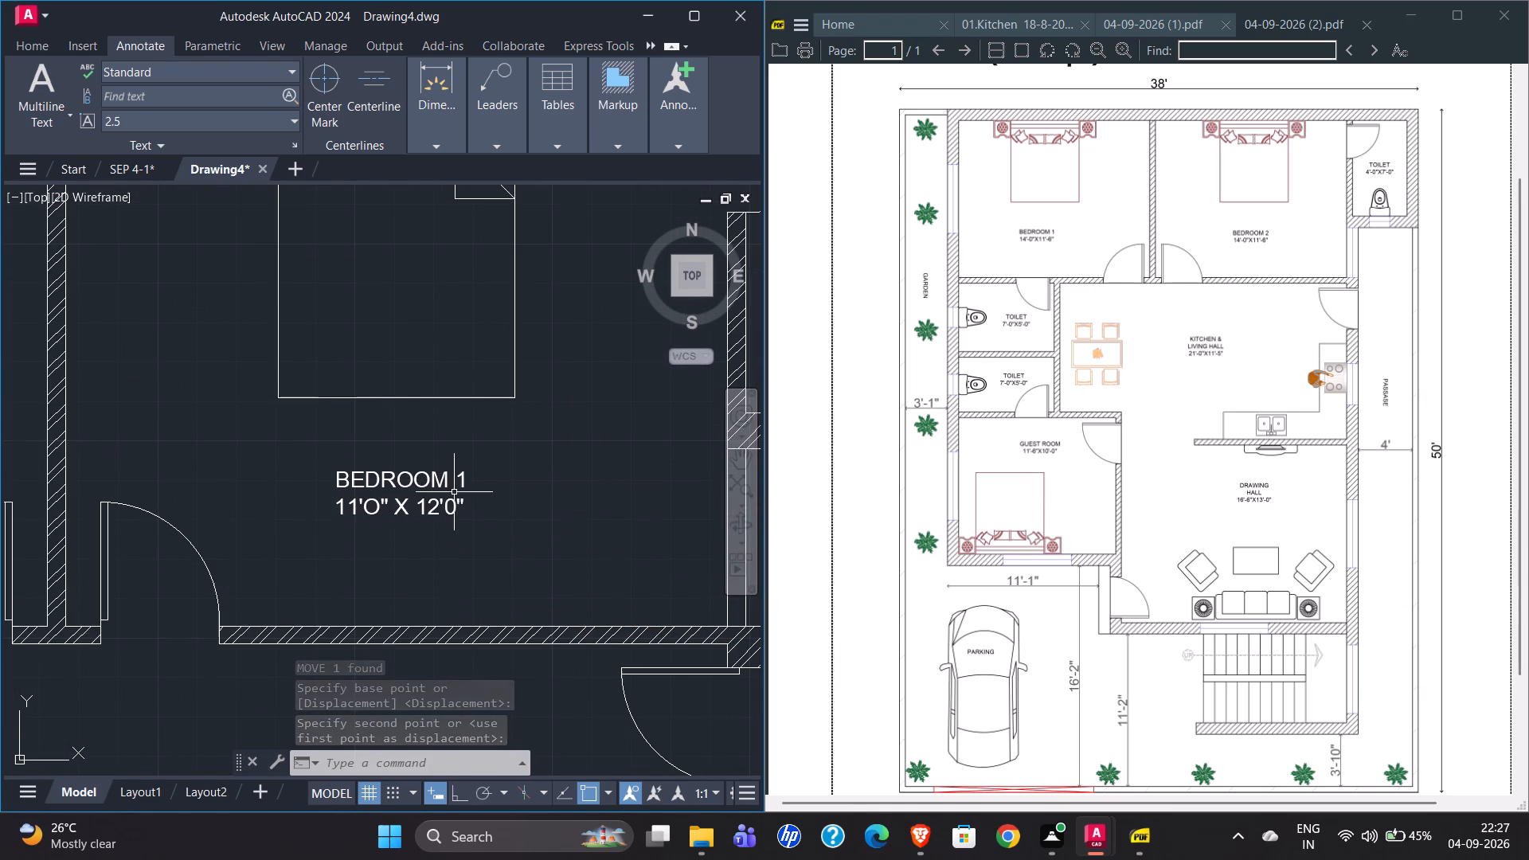
# Move the BEDROOM 1 label from the eastern bedroom into the western bedroom, south of the bed, using Ortho for the placement.
pyautogui.scroll(-2, 452, 491)
pyautogui.scroll(-2, 374, 526)
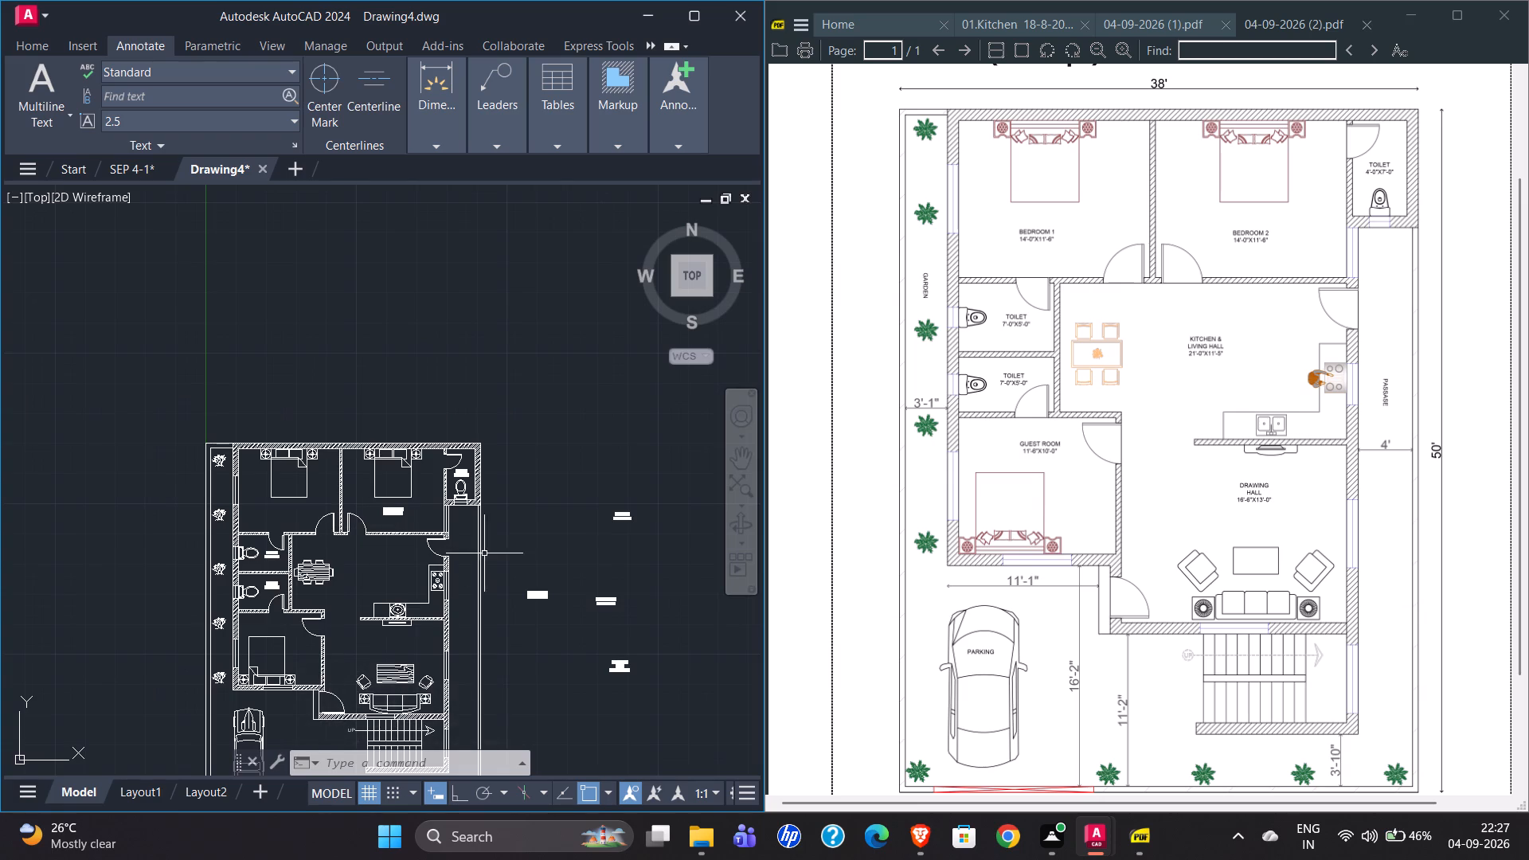
pyautogui.scroll(3, 375, 518)
pyautogui.click(416, 483)
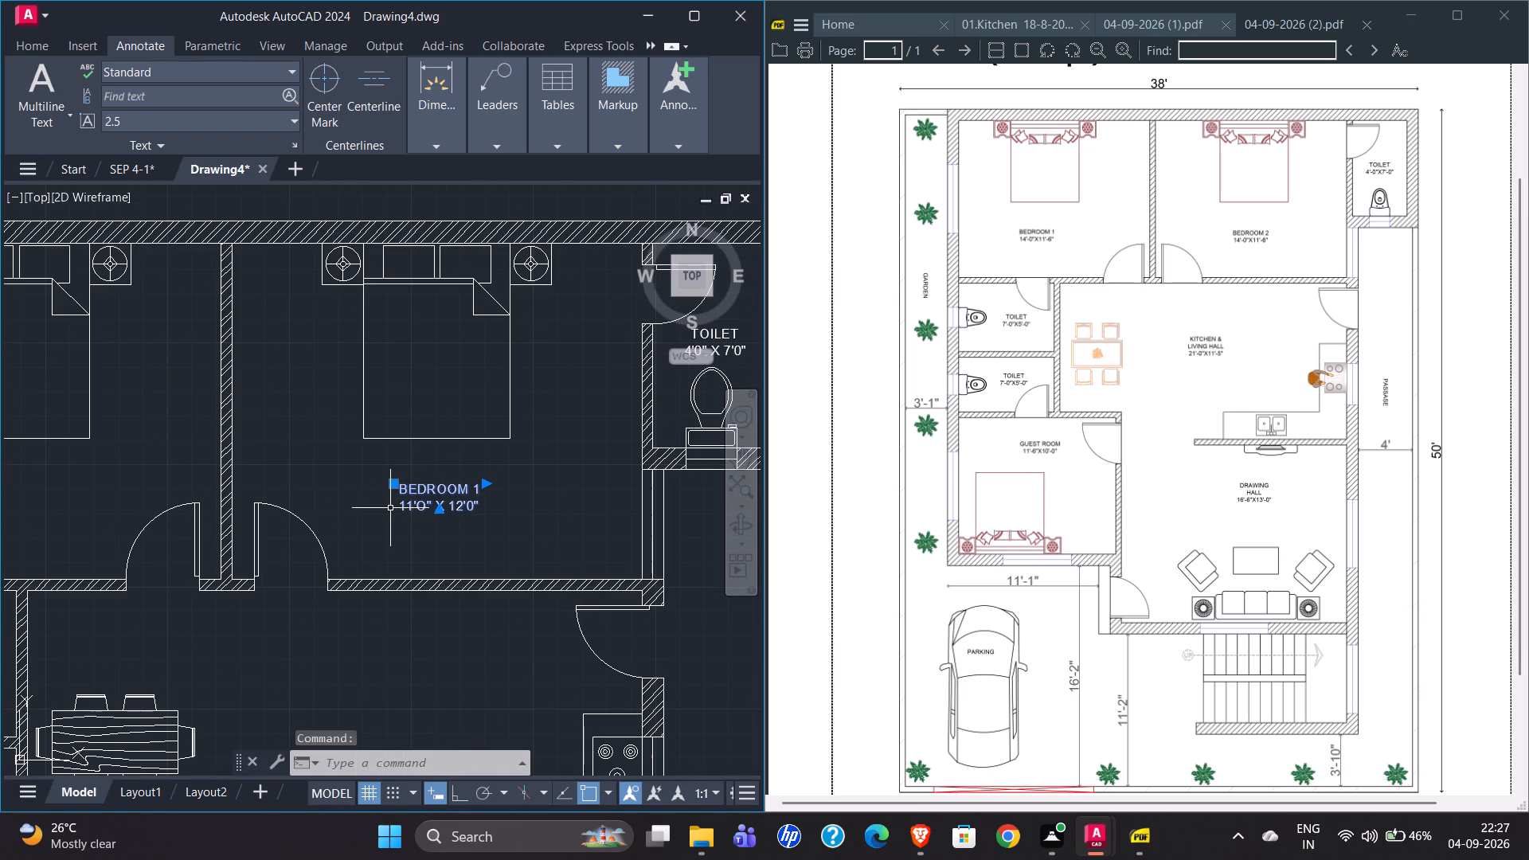
pyautogui.press('m')
pyautogui.press('Return')
pyautogui.click(397, 483)
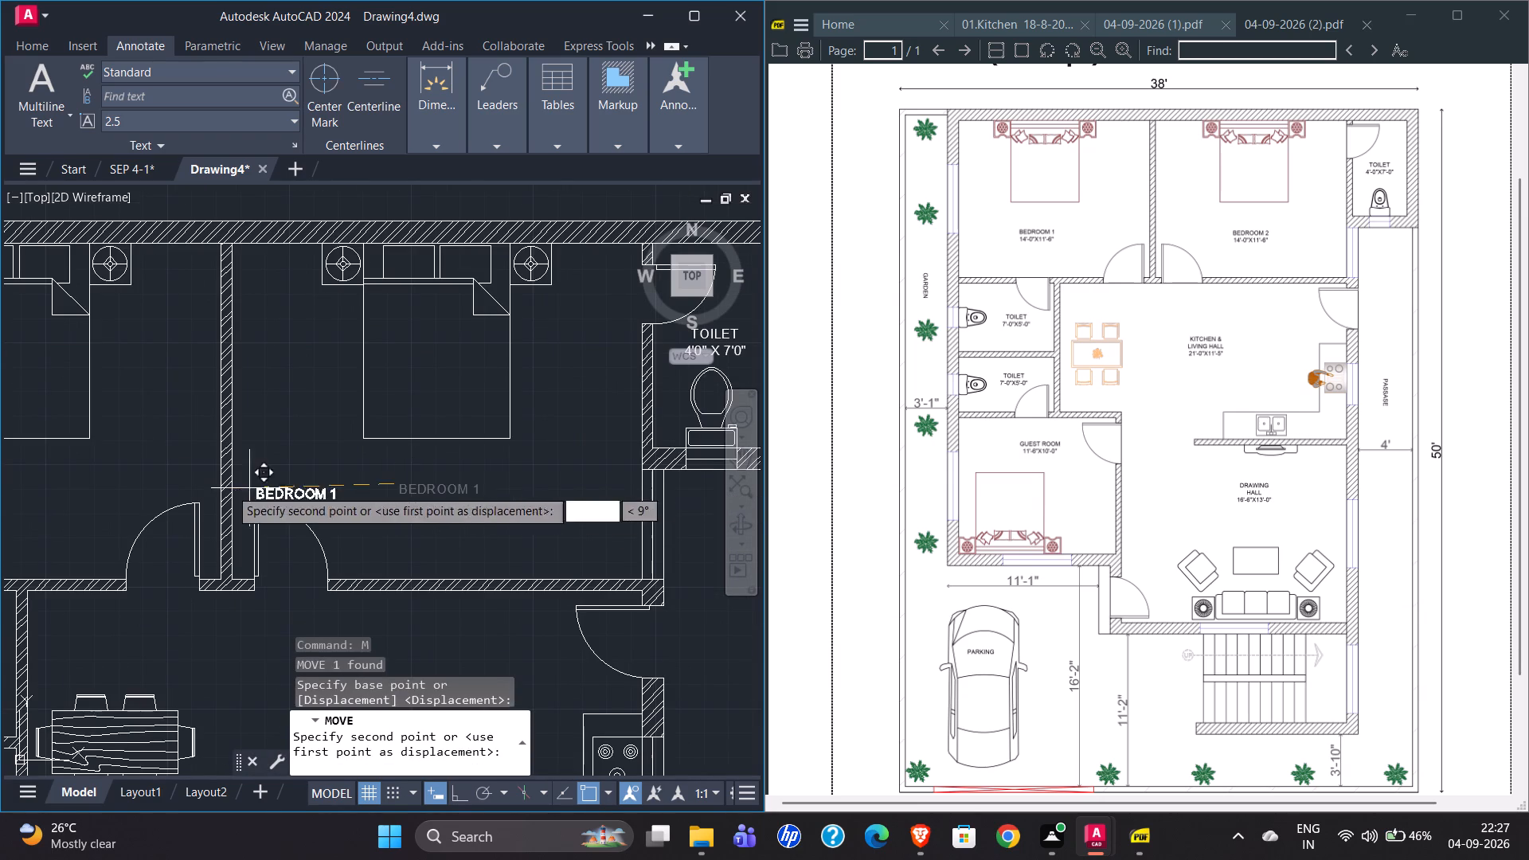
pyautogui.scroll(-2, 333, 488)
pyautogui.scroll(2, 185, 491)
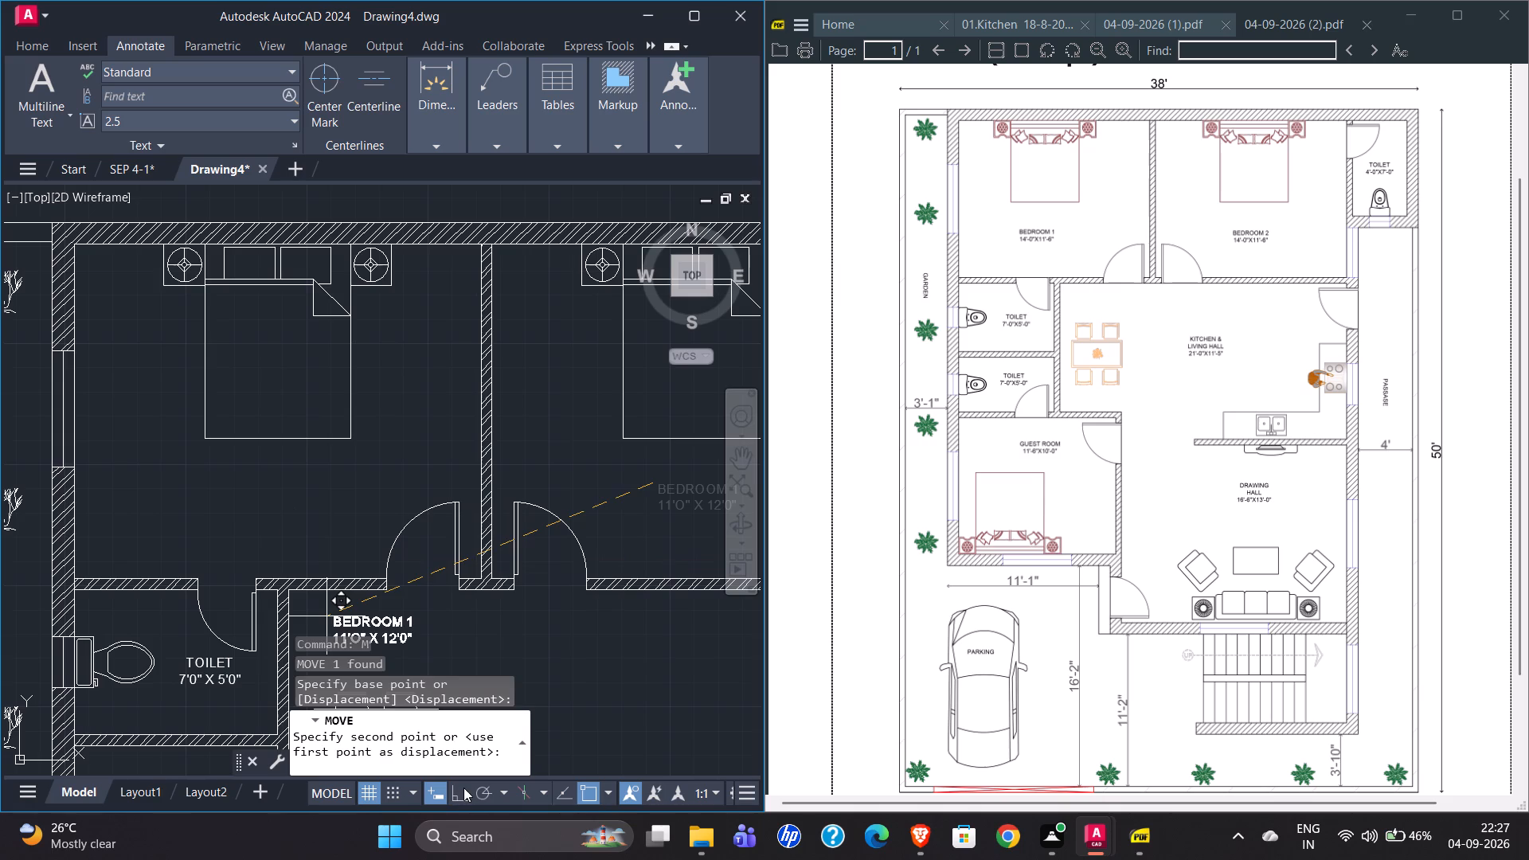
pyautogui.click(460, 798)
pyautogui.click(219, 488)
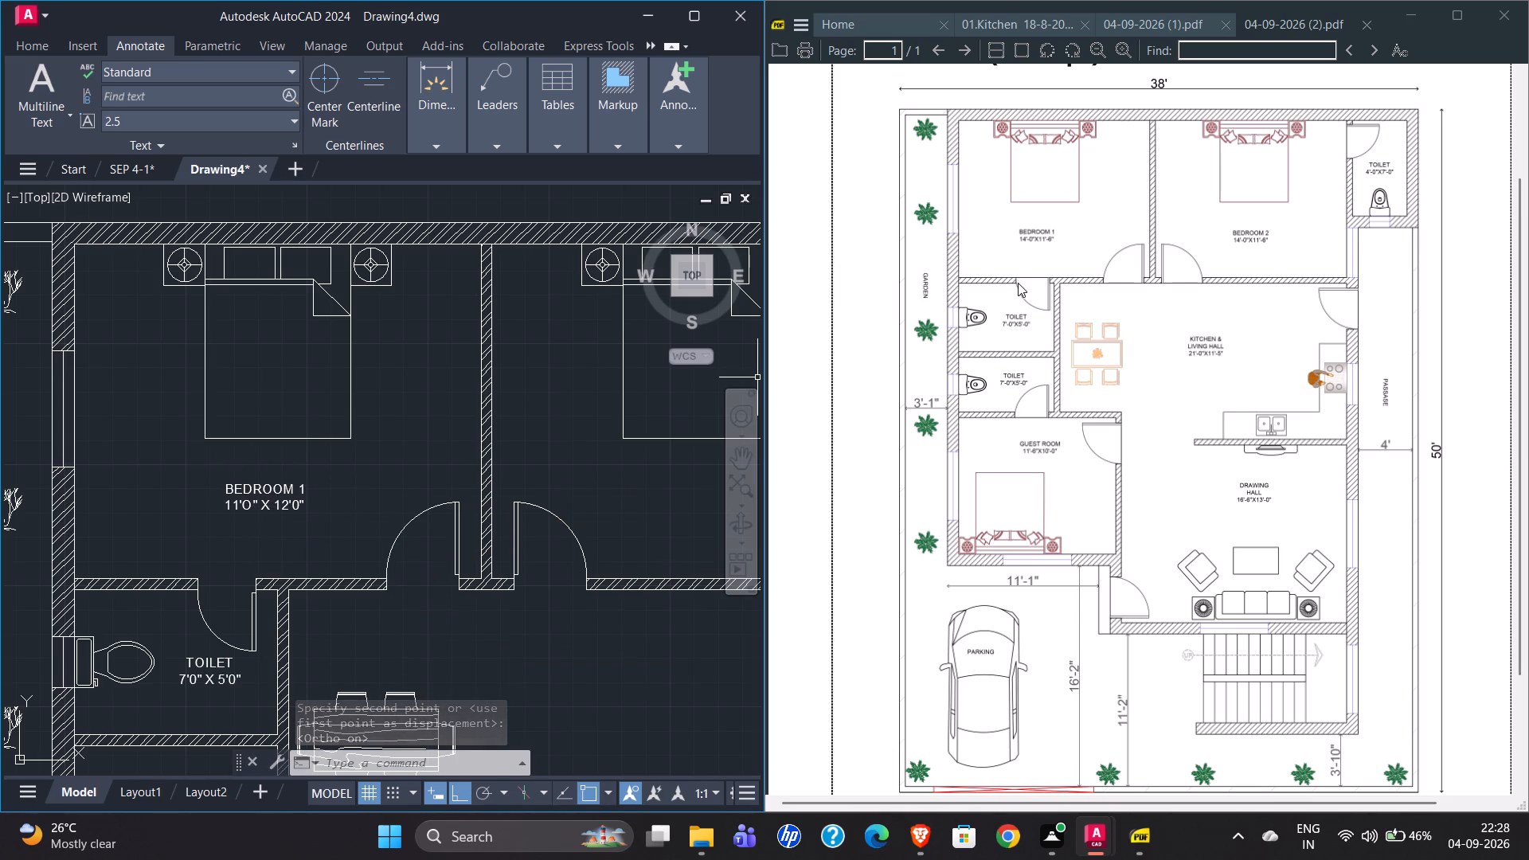
# Edit the western bedroom's BEDROOM 1 label so its size line reads 14'0" X 11'6", and close the text editor.
pyautogui.keyDown('ctrl'); pyautogui.scroll(7, 1041, 209); pyautogui.keyUp('ctrl')
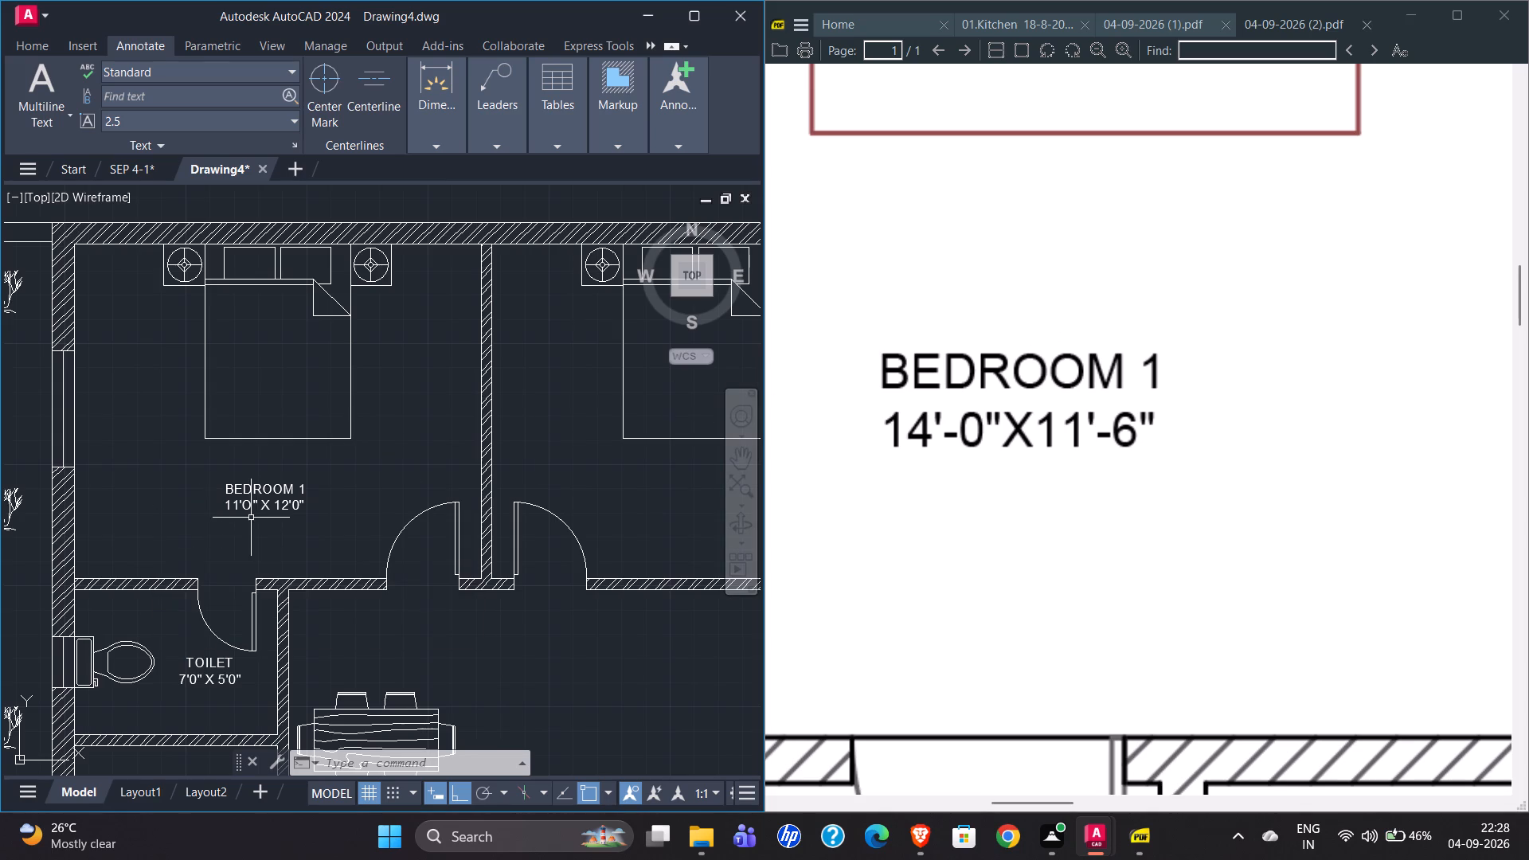
pyautogui.scroll(2, 247, 518)
pyautogui.click(222, 483)
pyautogui.click(222, 483)
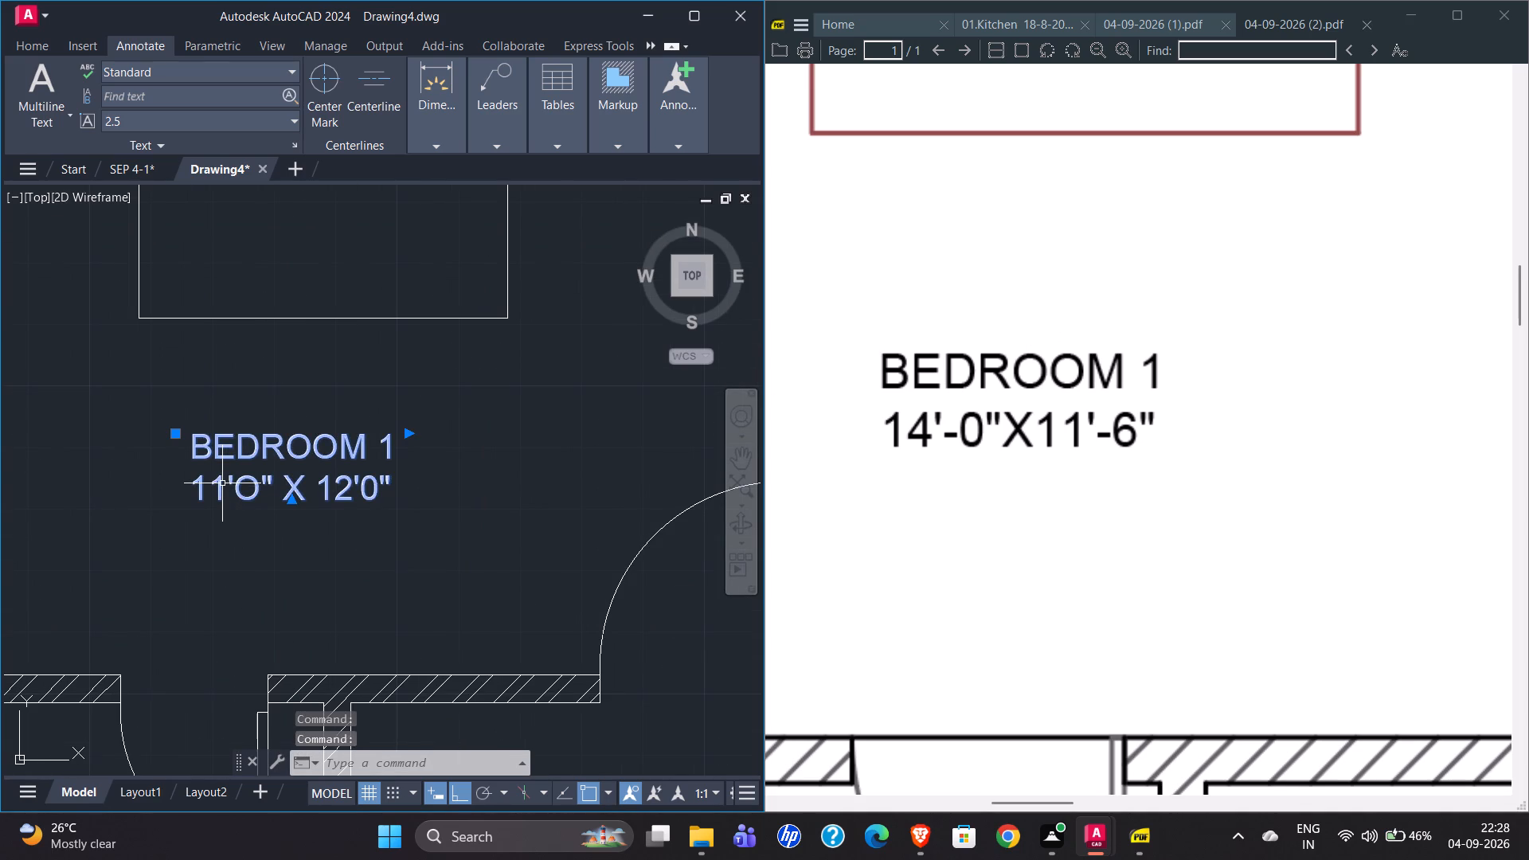
pyautogui.doubleClick(228, 483)
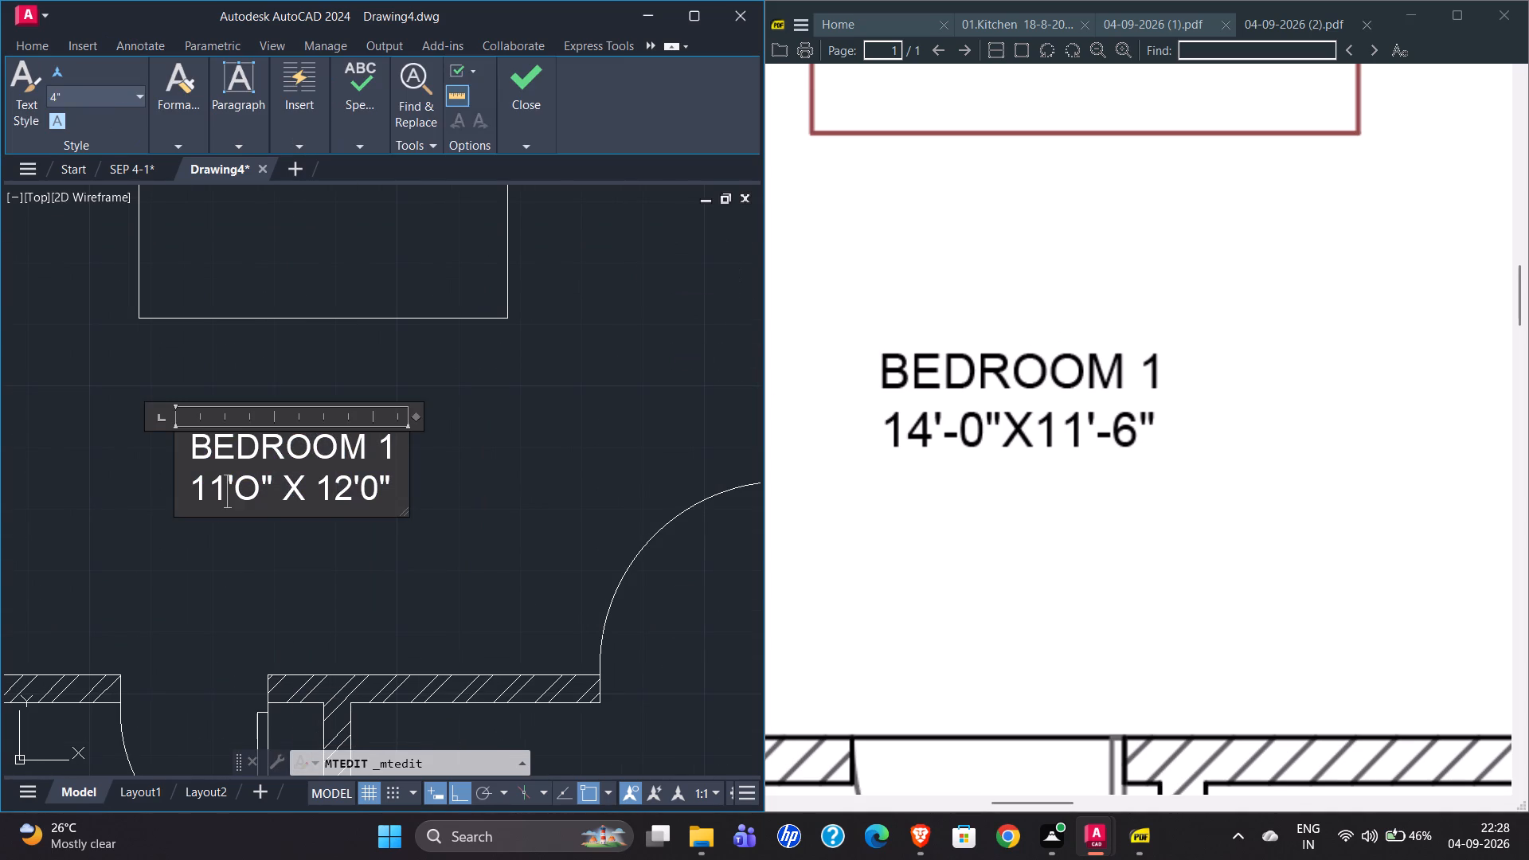
pyautogui.press('BackSpace')
pyautogui.press('4')
pyautogui.press('Right')
pyautogui.press('Right')
pyautogui.press('Right')
pyautogui.press('Right')
pyautogui.press('Right')
pyautogui.press('Right')
pyautogui.press('Right')
pyautogui.press('Right')
pyautogui.press('Right')
pyautogui.press('Left')
pyautogui.press('BackSpace')
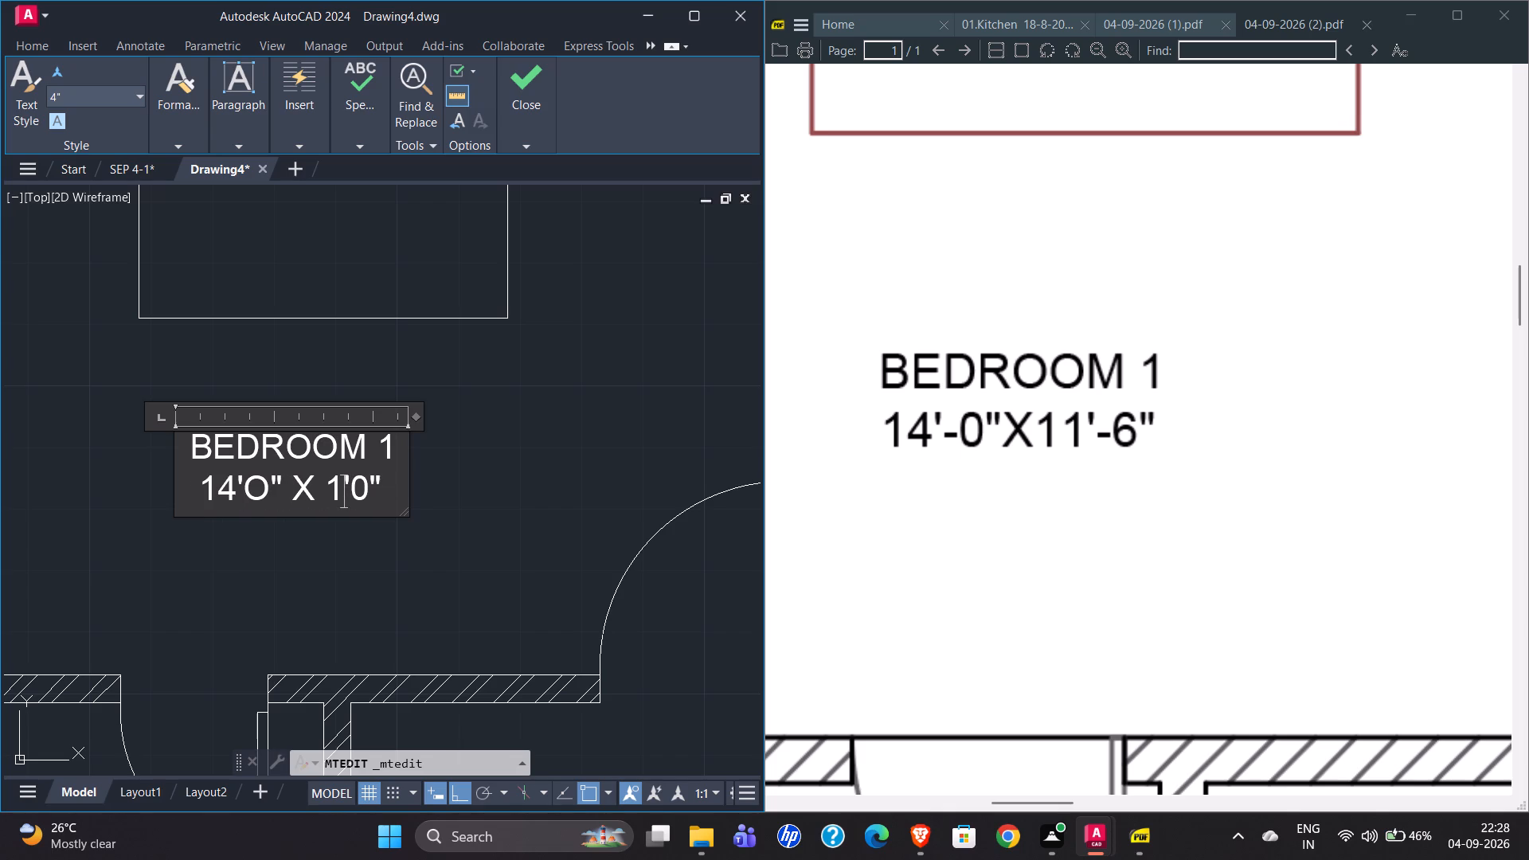
pyautogui.press('1')
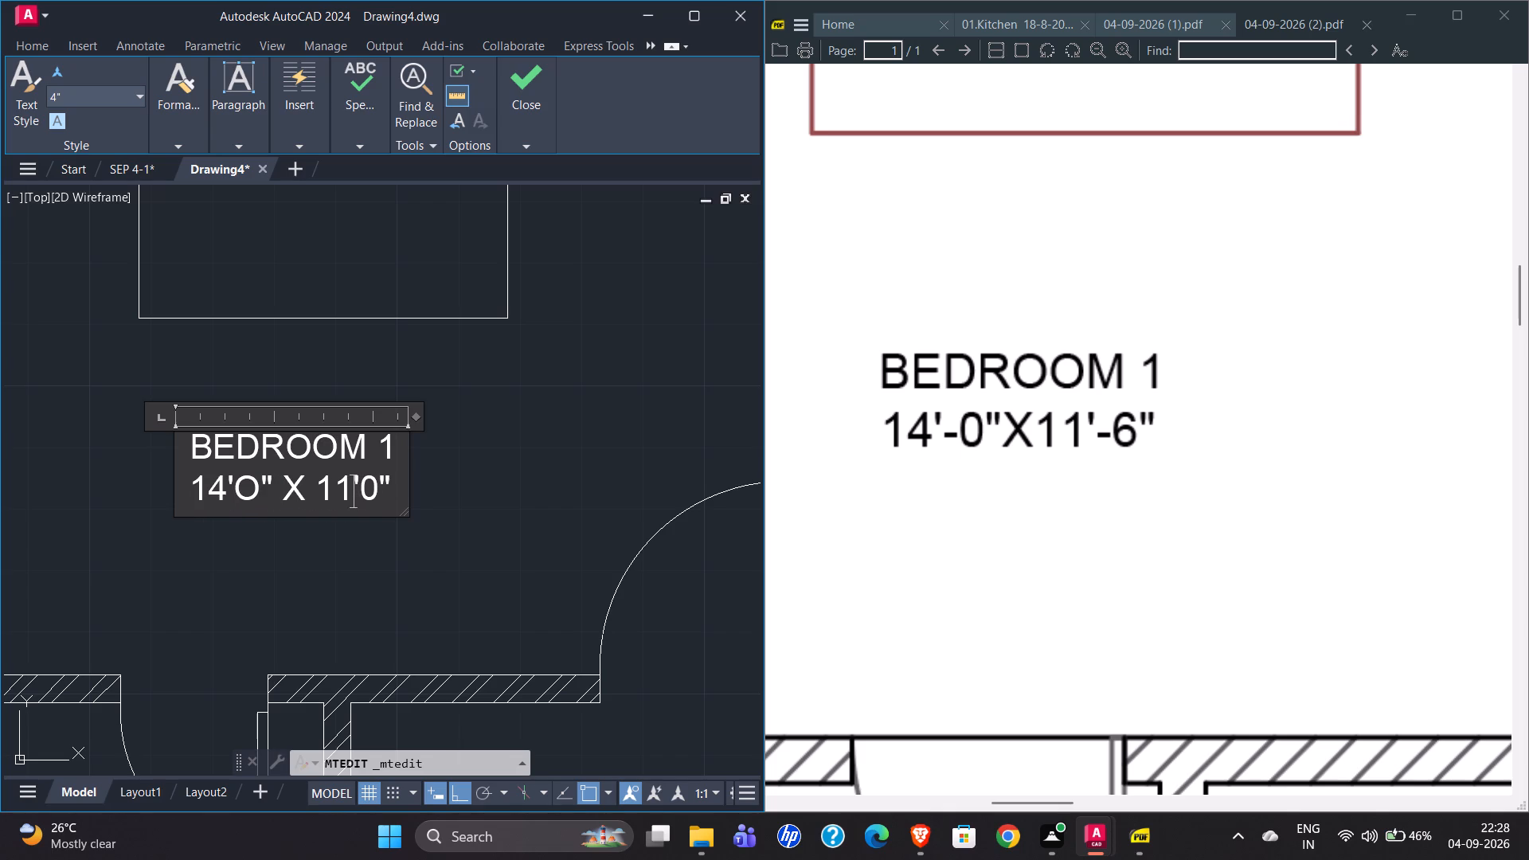
pyautogui.press('Right')
pyautogui.press('Right')
pyautogui.press('BackSpace')
pyautogui.press('6')
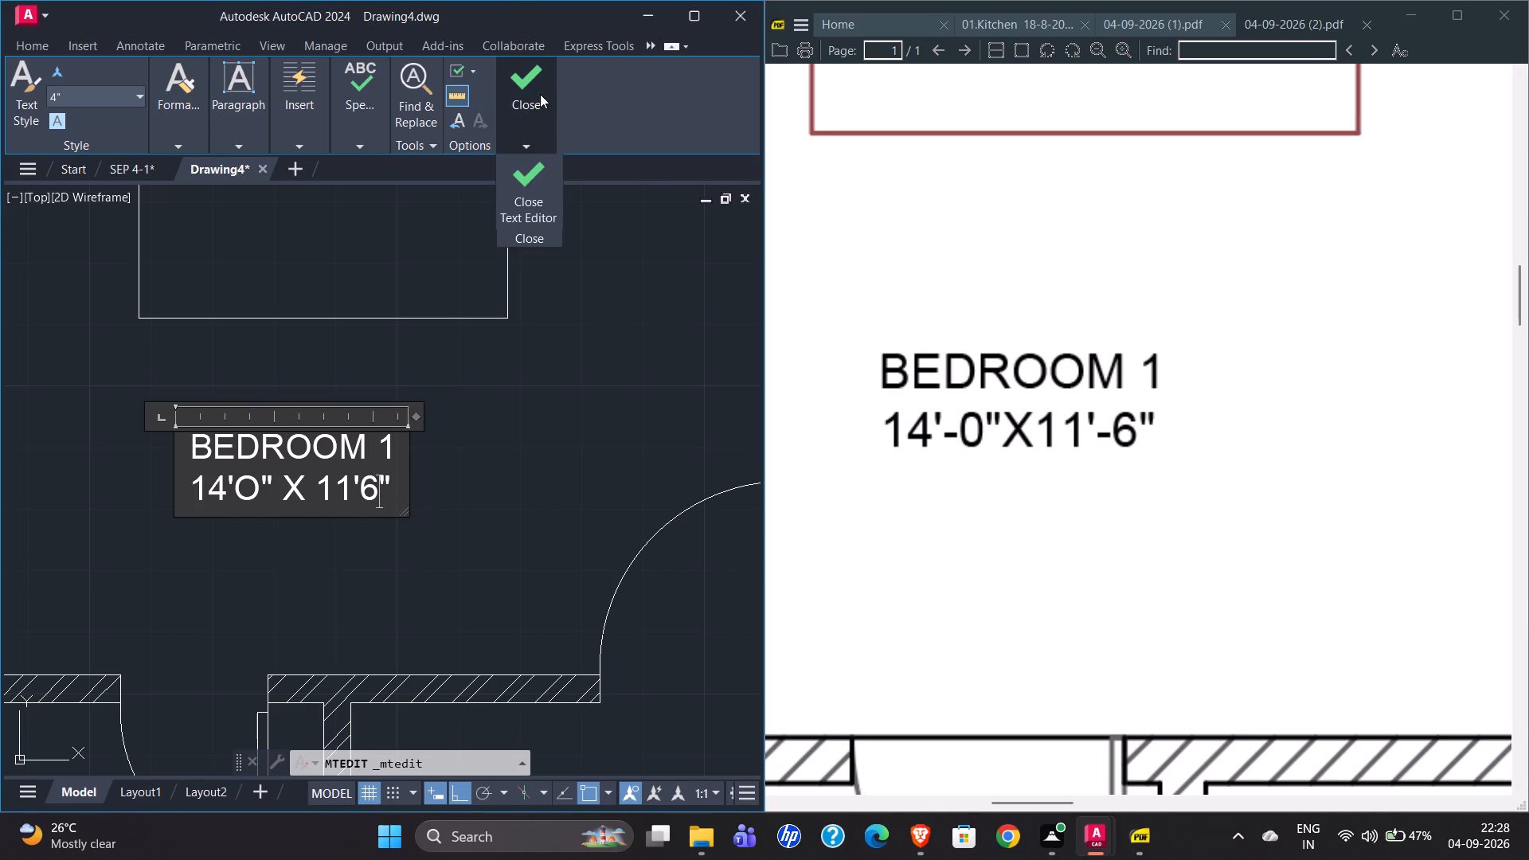
pyautogui.click(515, 229)
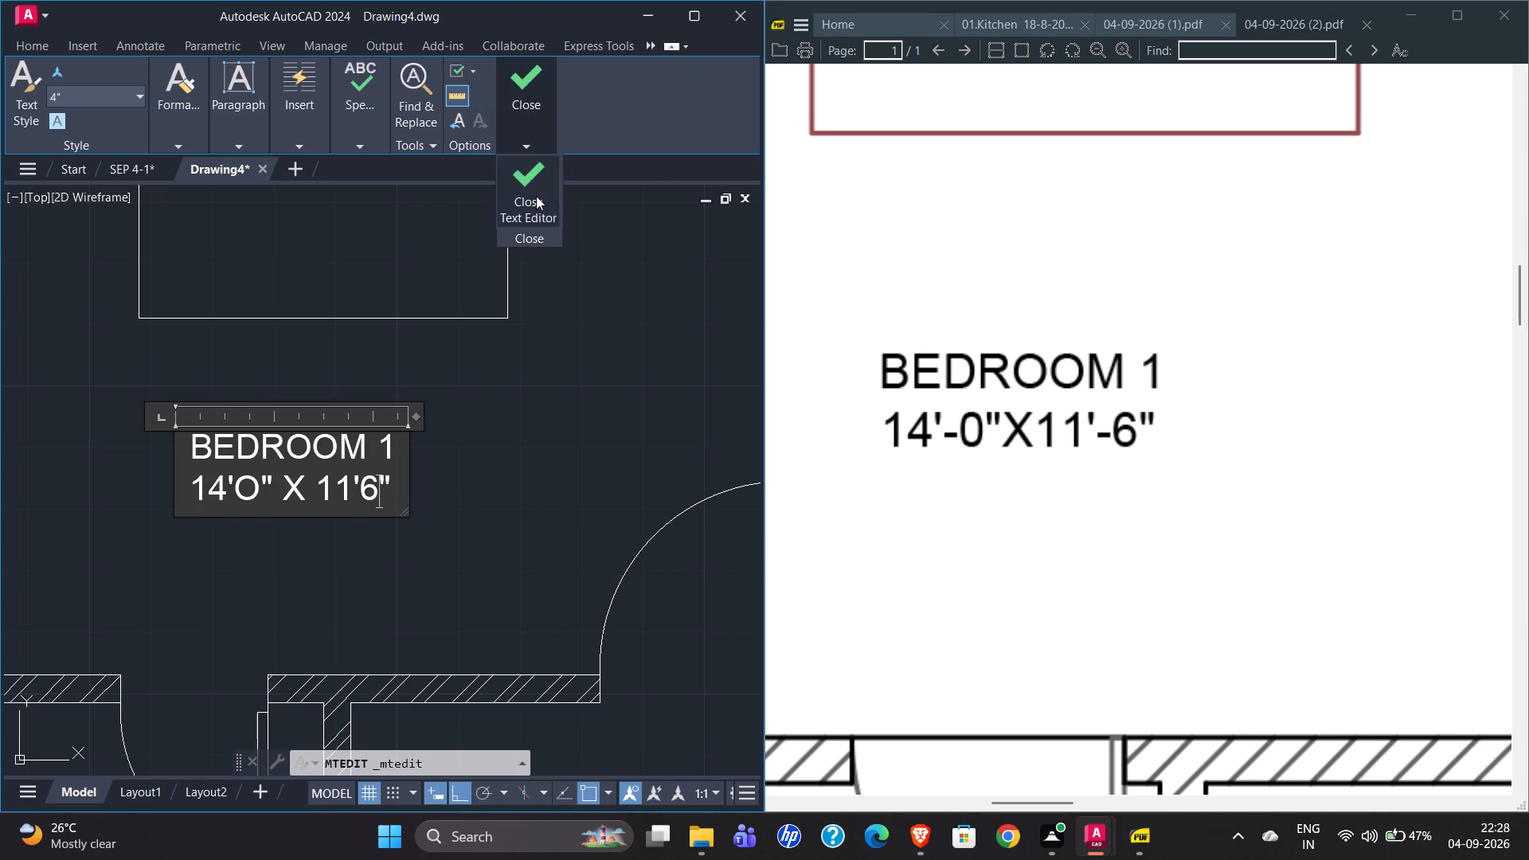
pyautogui.click(536, 196)
# Copy the BEDROOM 1 label horizontally into the eastern bedroom, placing it south of the bed with Ortho on.
pyautogui.hscroll(11, 1064, 381)
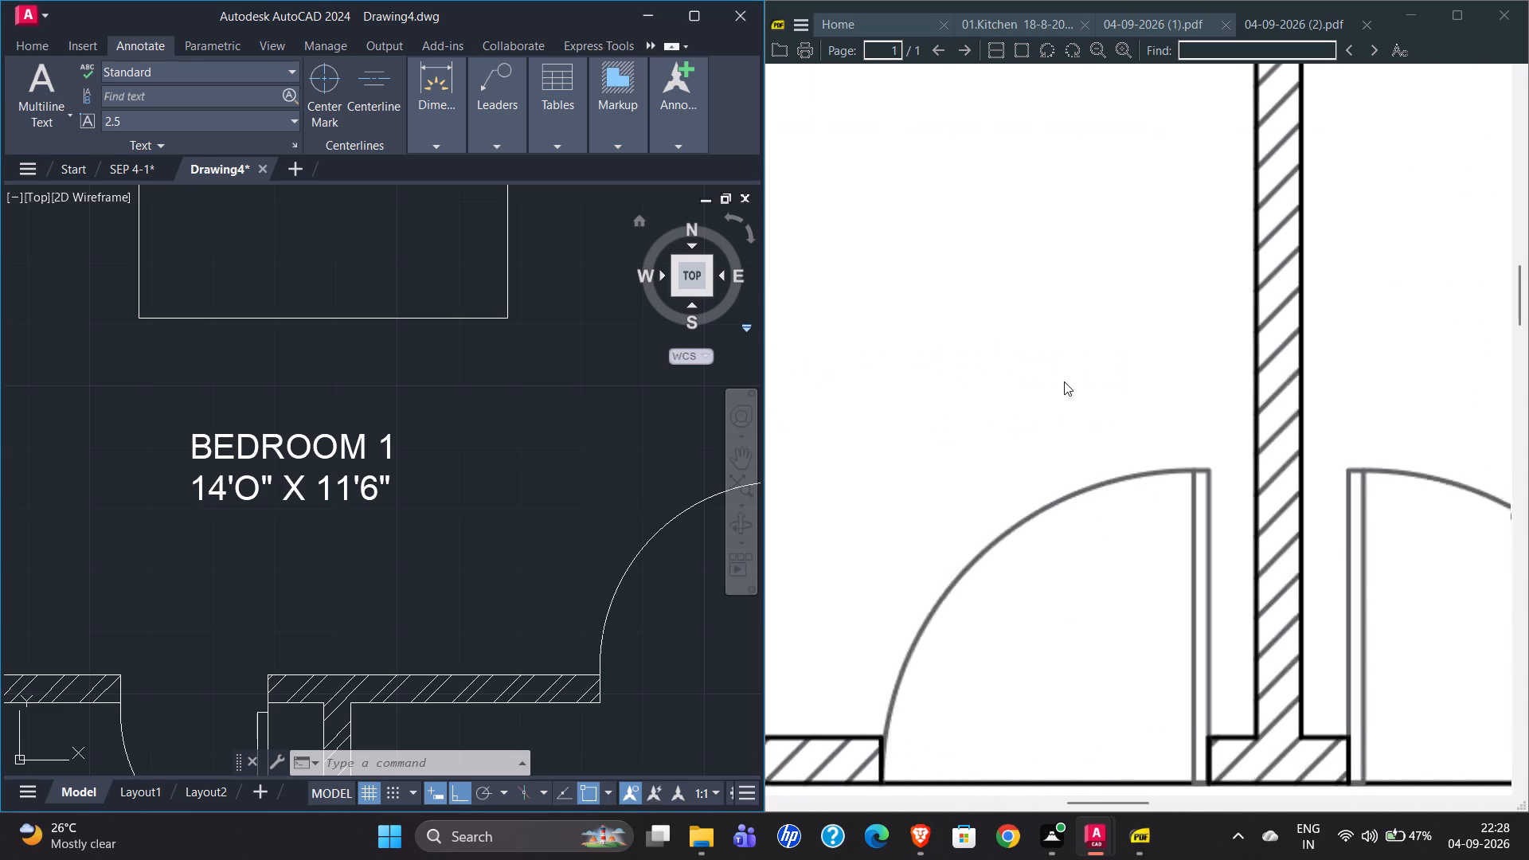
pyautogui.hscroll(9, 1064, 381)
pyautogui.keyDown('ctrl'); pyautogui.scroll(-3, 1062, 380); pyautogui.keyUp('ctrl')
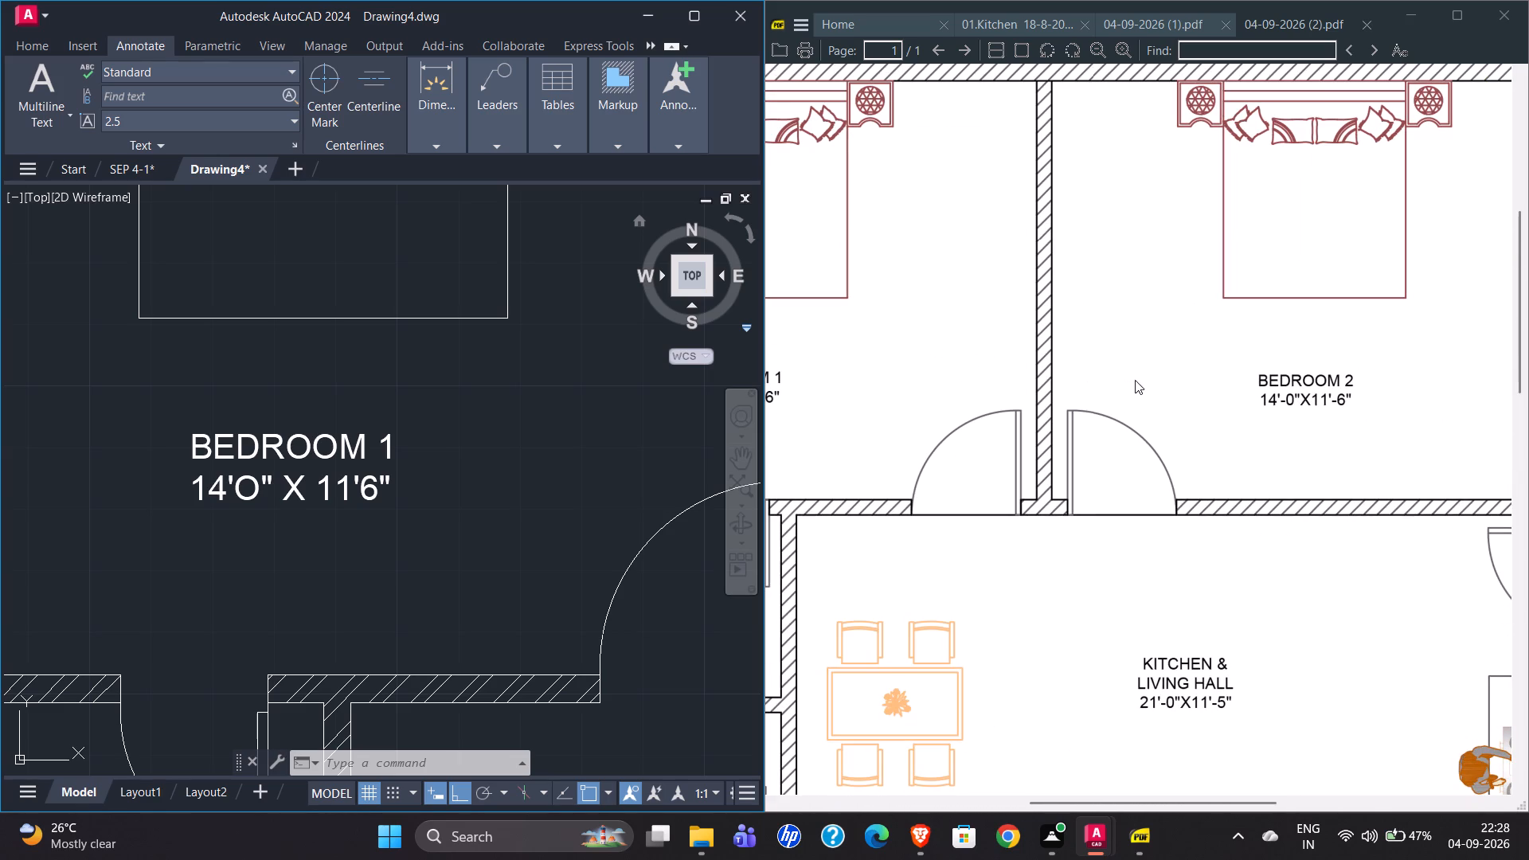
pyautogui.click(197, 440)
pyautogui.write('CO')
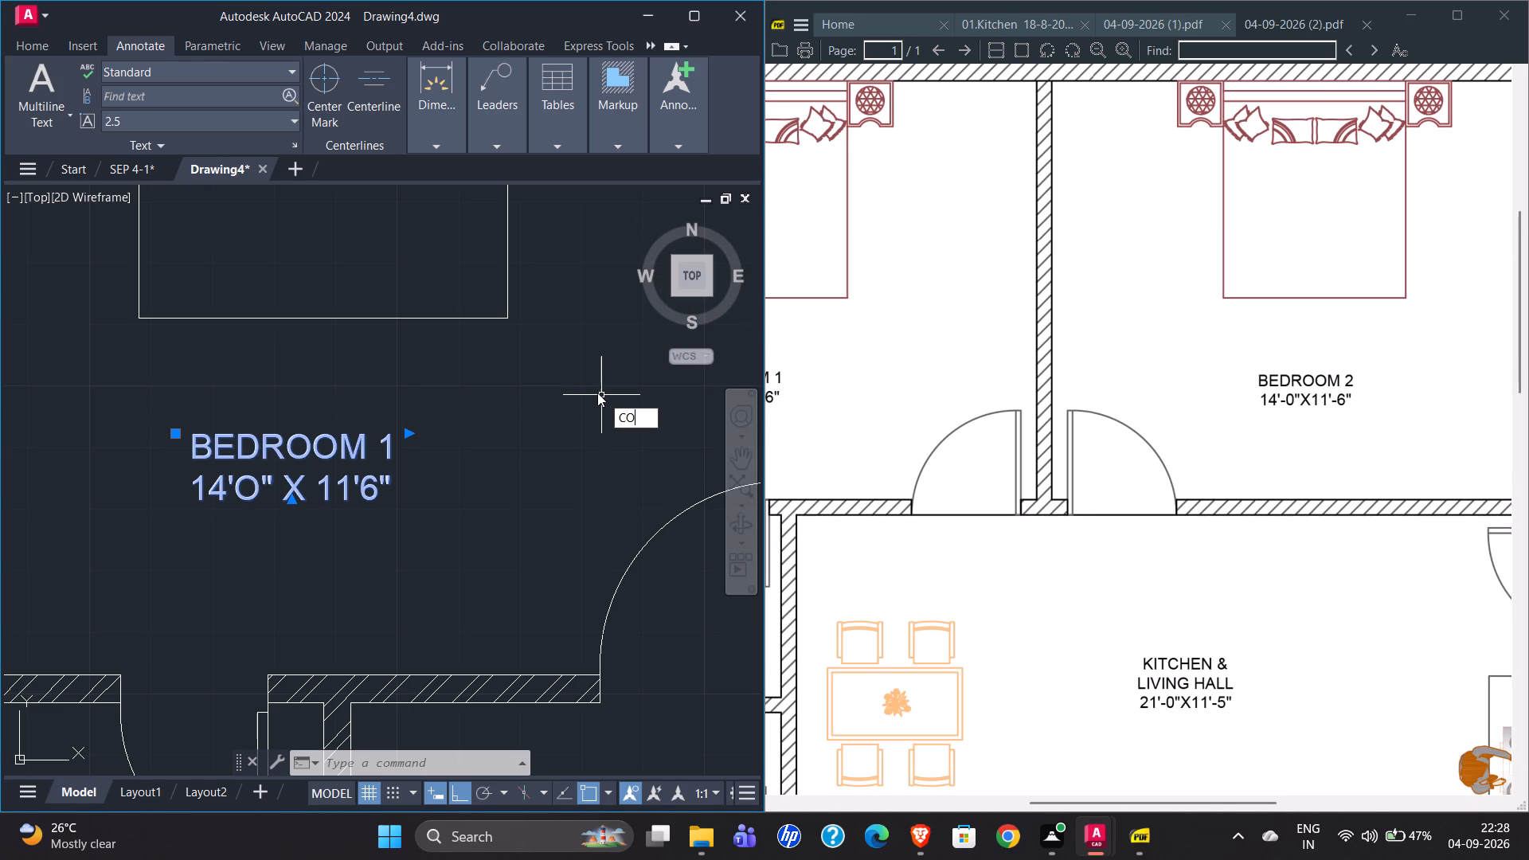
pyautogui.press('Return')
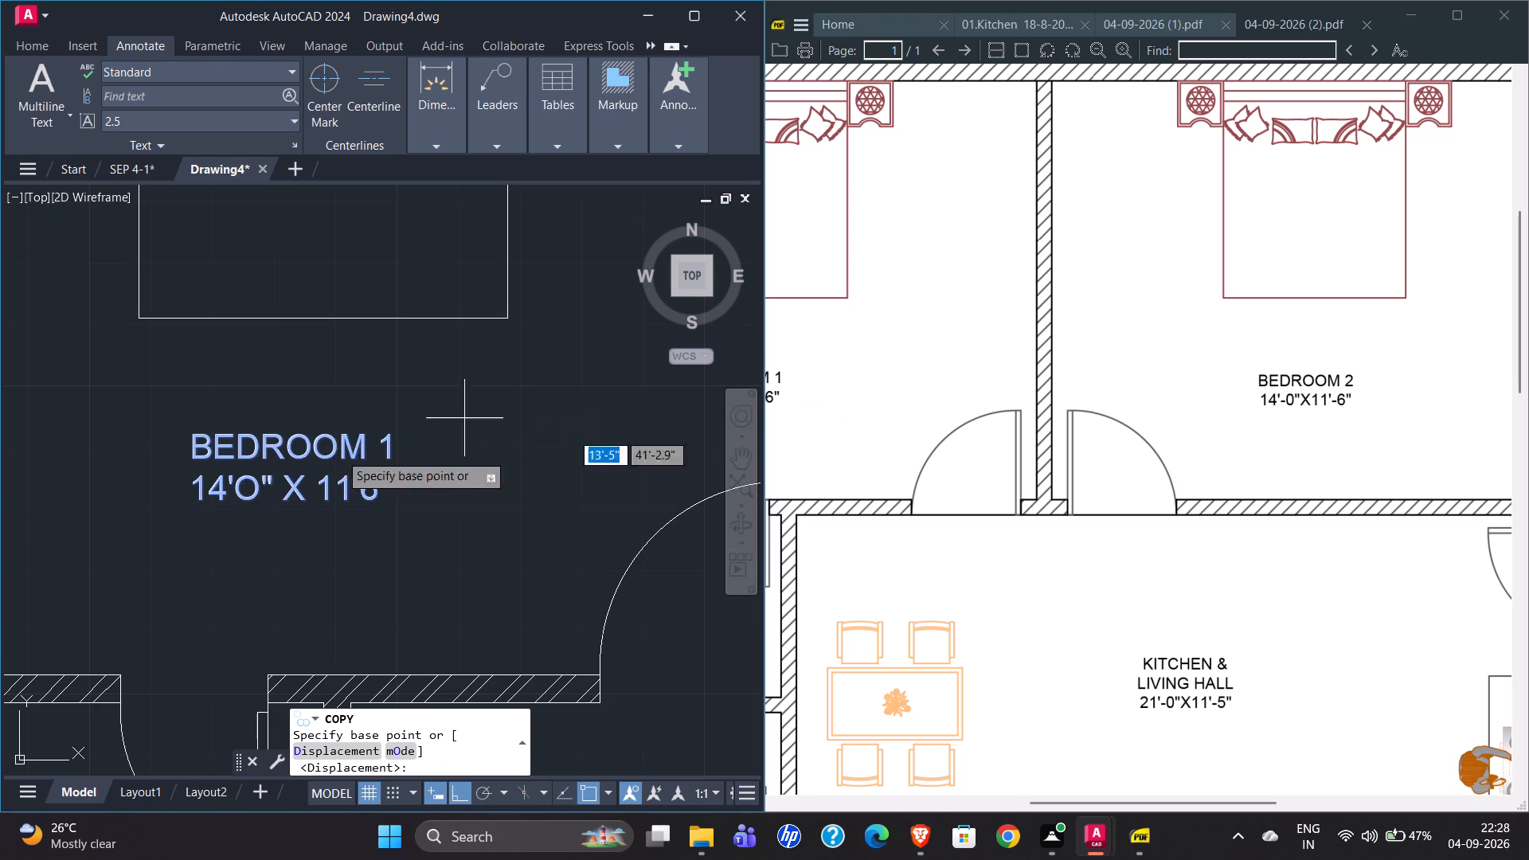
pyautogui.click(179, 434)
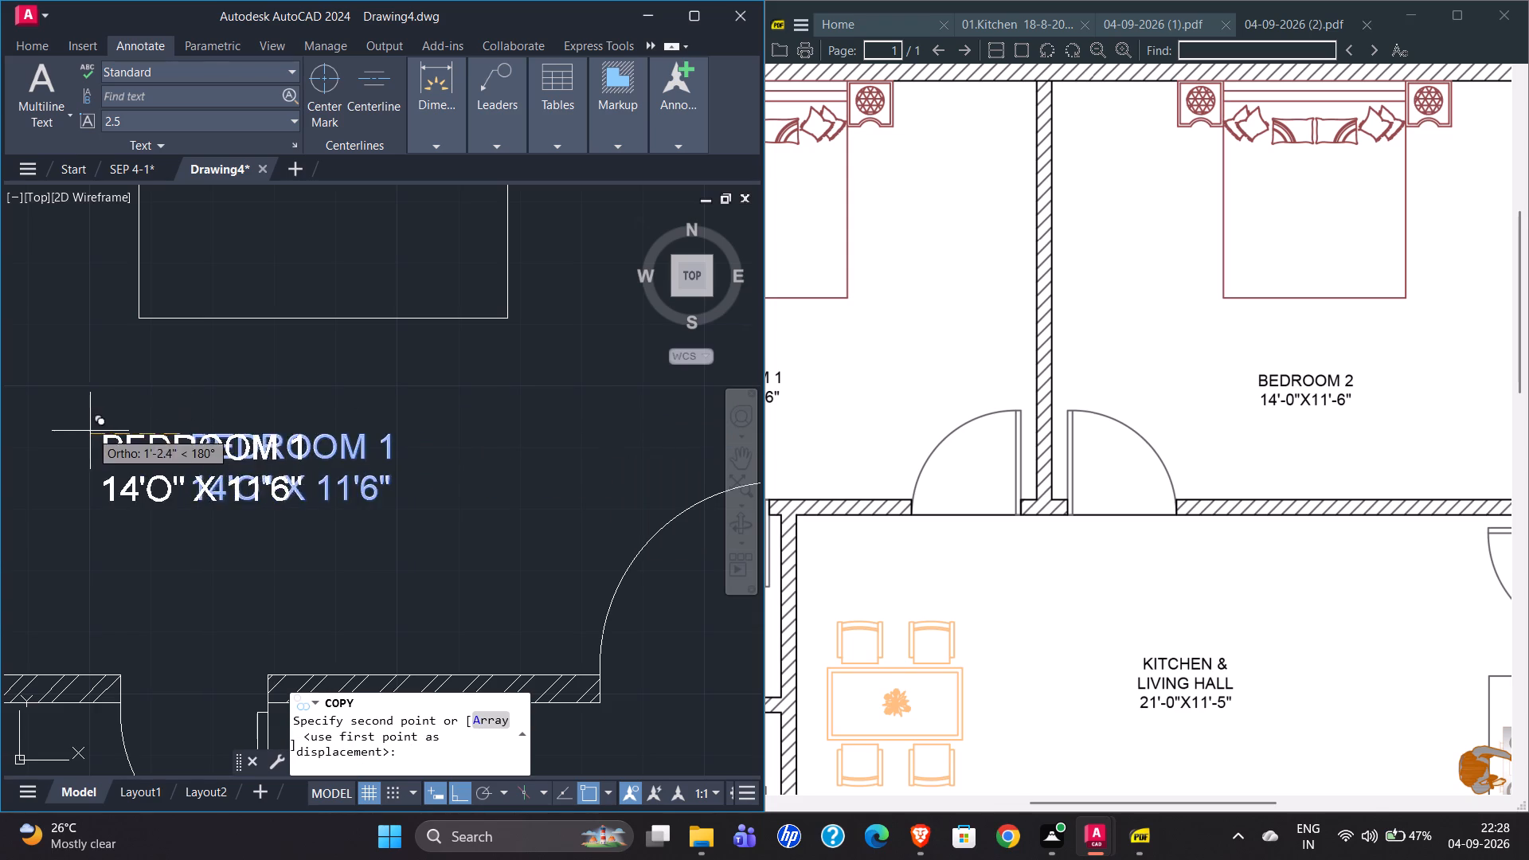
pyautogui.scroll(-3, 78, 433)
pyautogui.scroll(2, 374, 428)
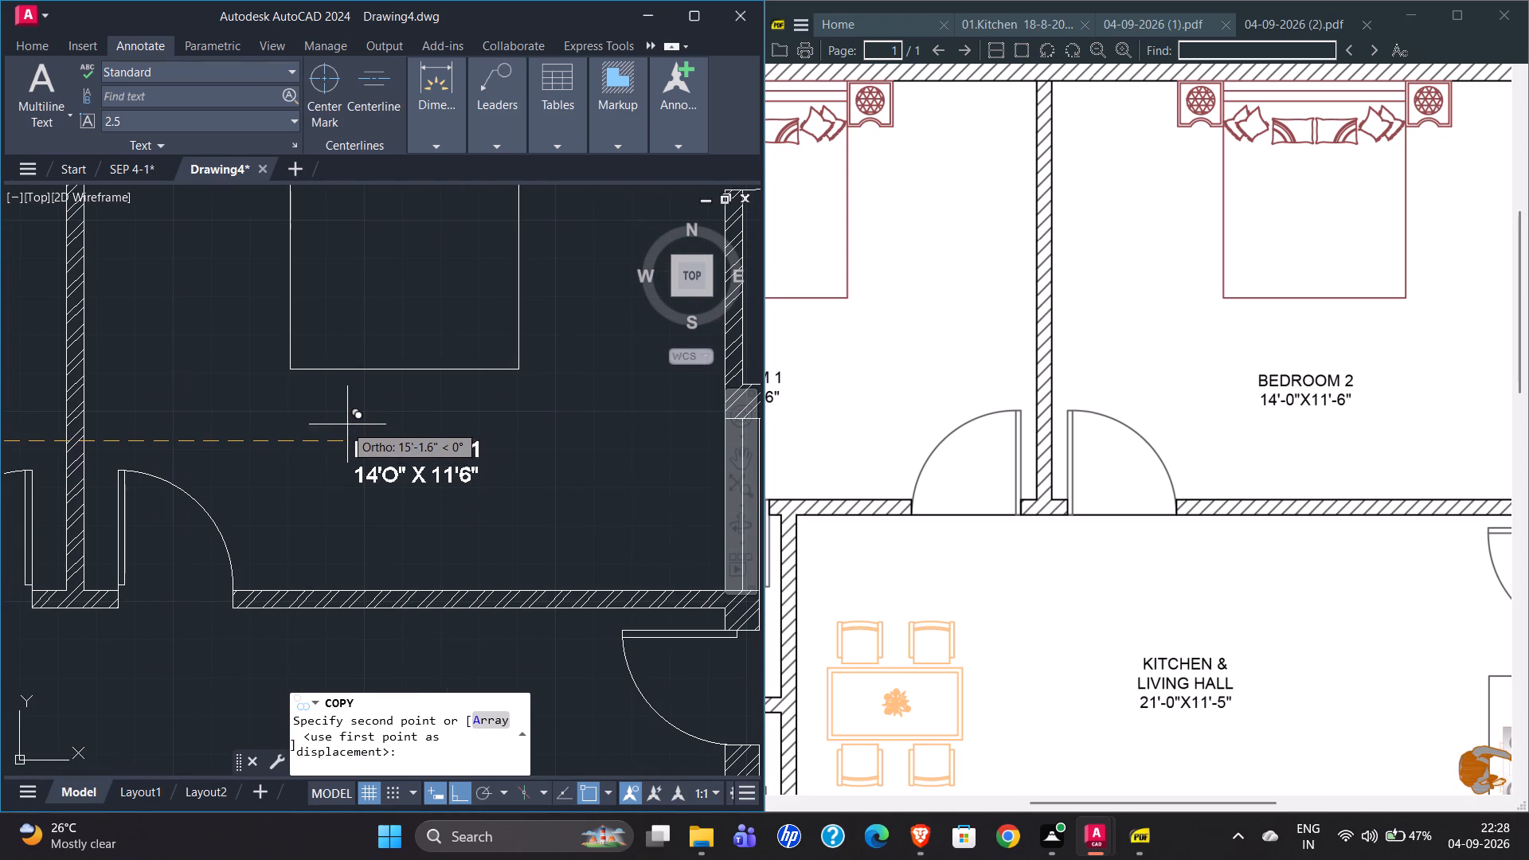
pyautogui.click(333, 423)
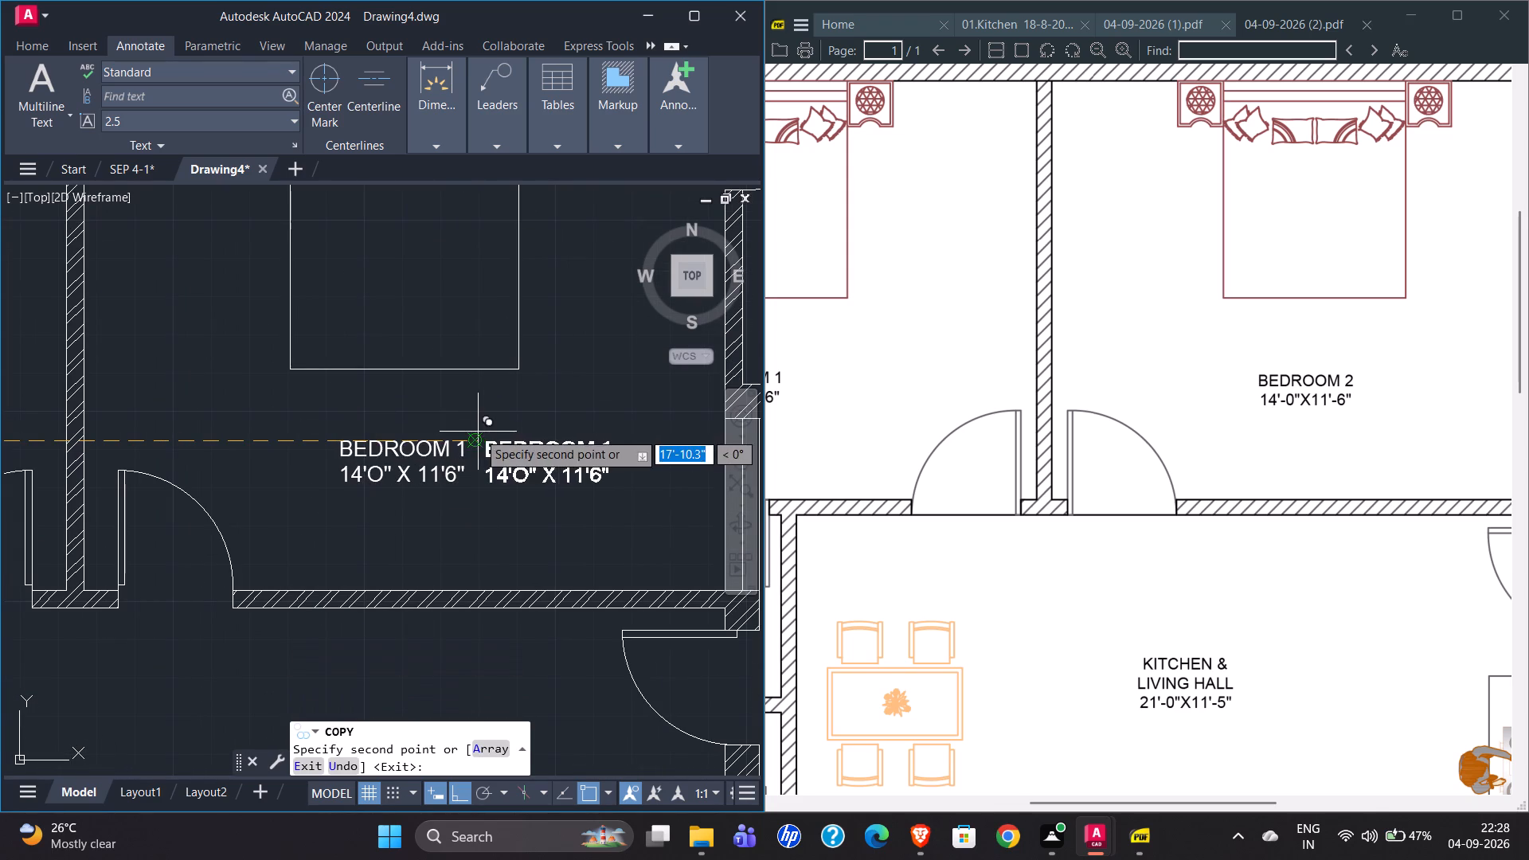
pyautogui.press('Escape')
# Change the title of the copied label in the eastern bedroom to BEDROOM 2 and close the text editor.
pyautogui.scroll(2, 454, 449)
pyautogui.doubleClick(473, 449)
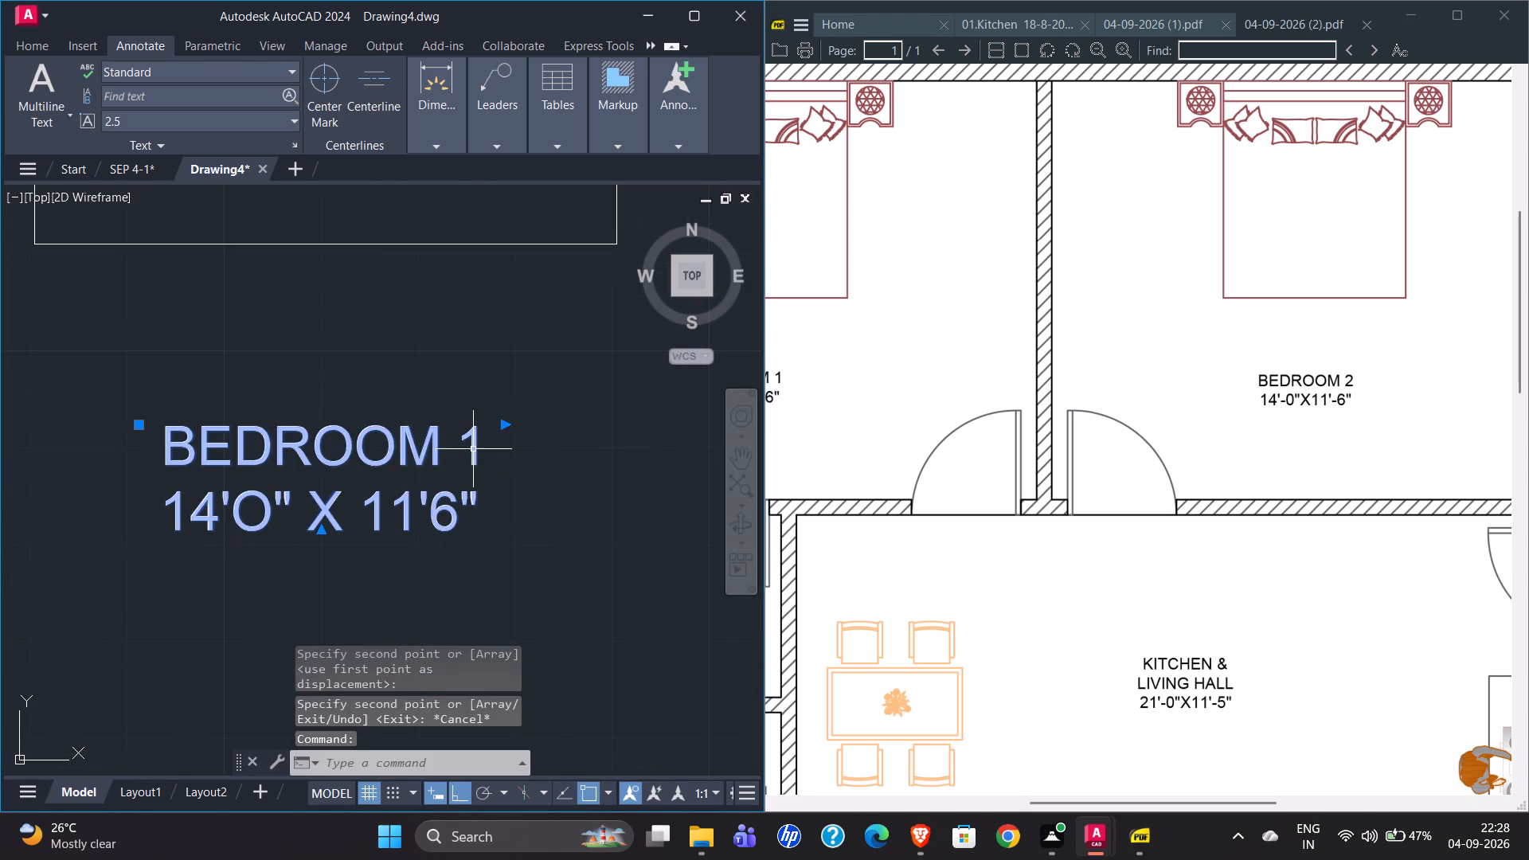
pyautogui.click(473, 448)
pyautogui.press('BackSpace')
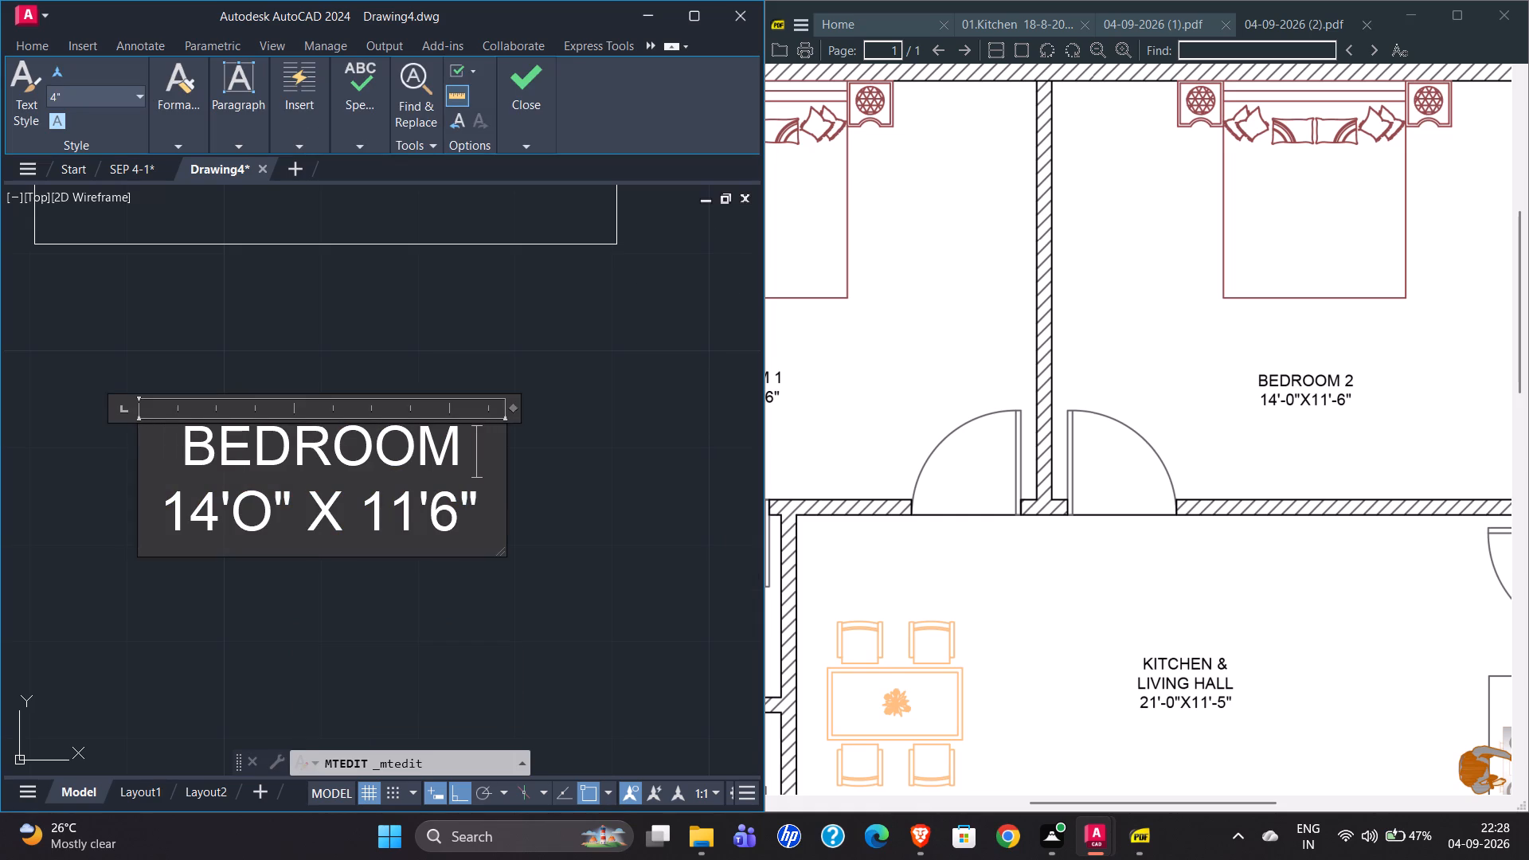
pyautogui.press('2')
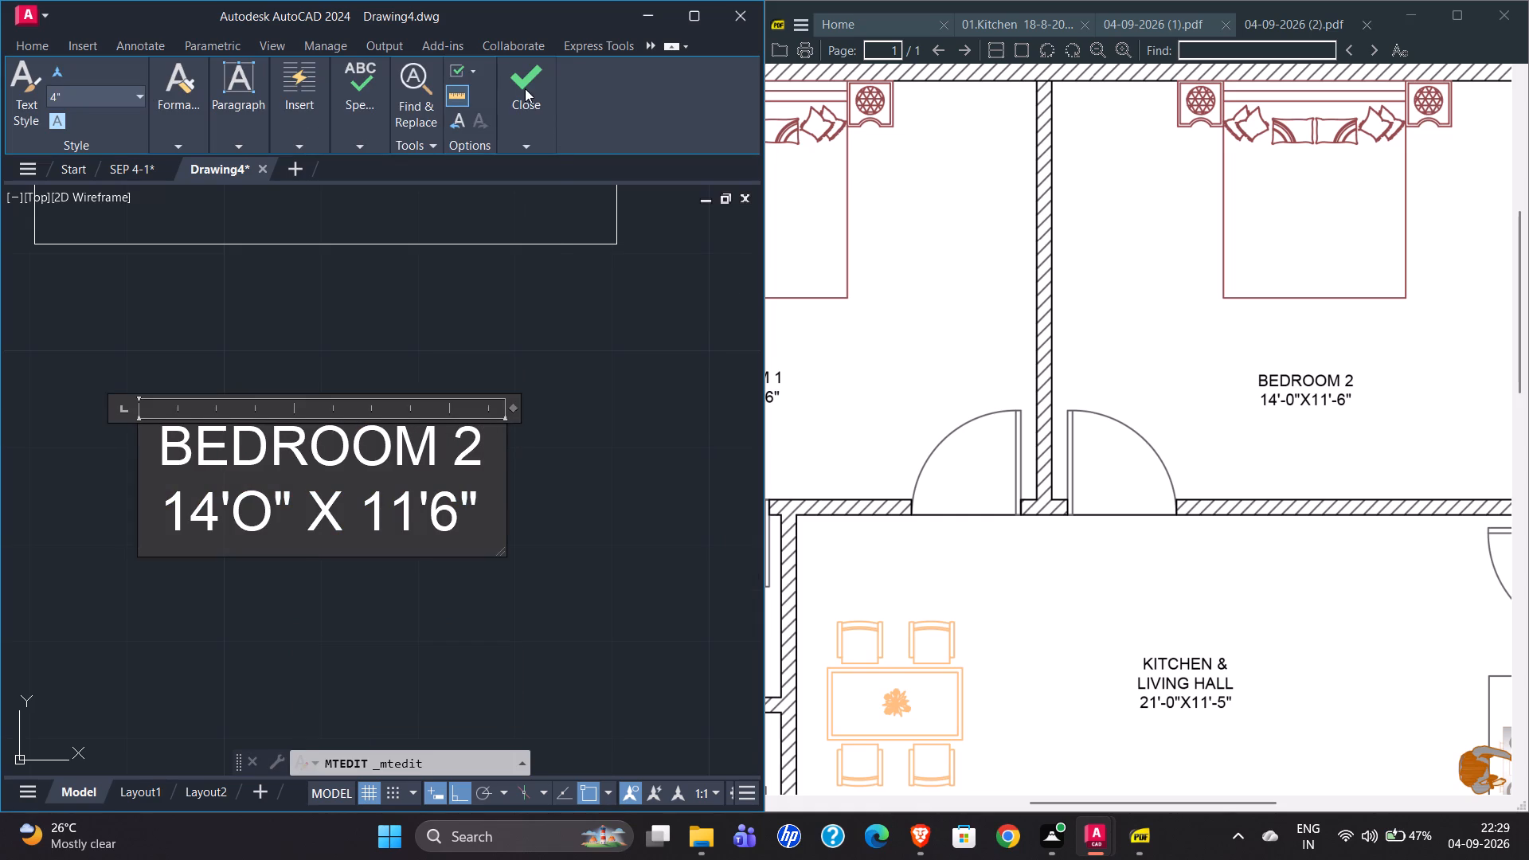
pyautogui.click(525, 88)
pyautogui.click(523, 181)
# Copy the BEDROOM 1 label into the guest room, turning Ortho off and placing it just north of the bed.
pyautogui.scroll(-3, 475, 377)
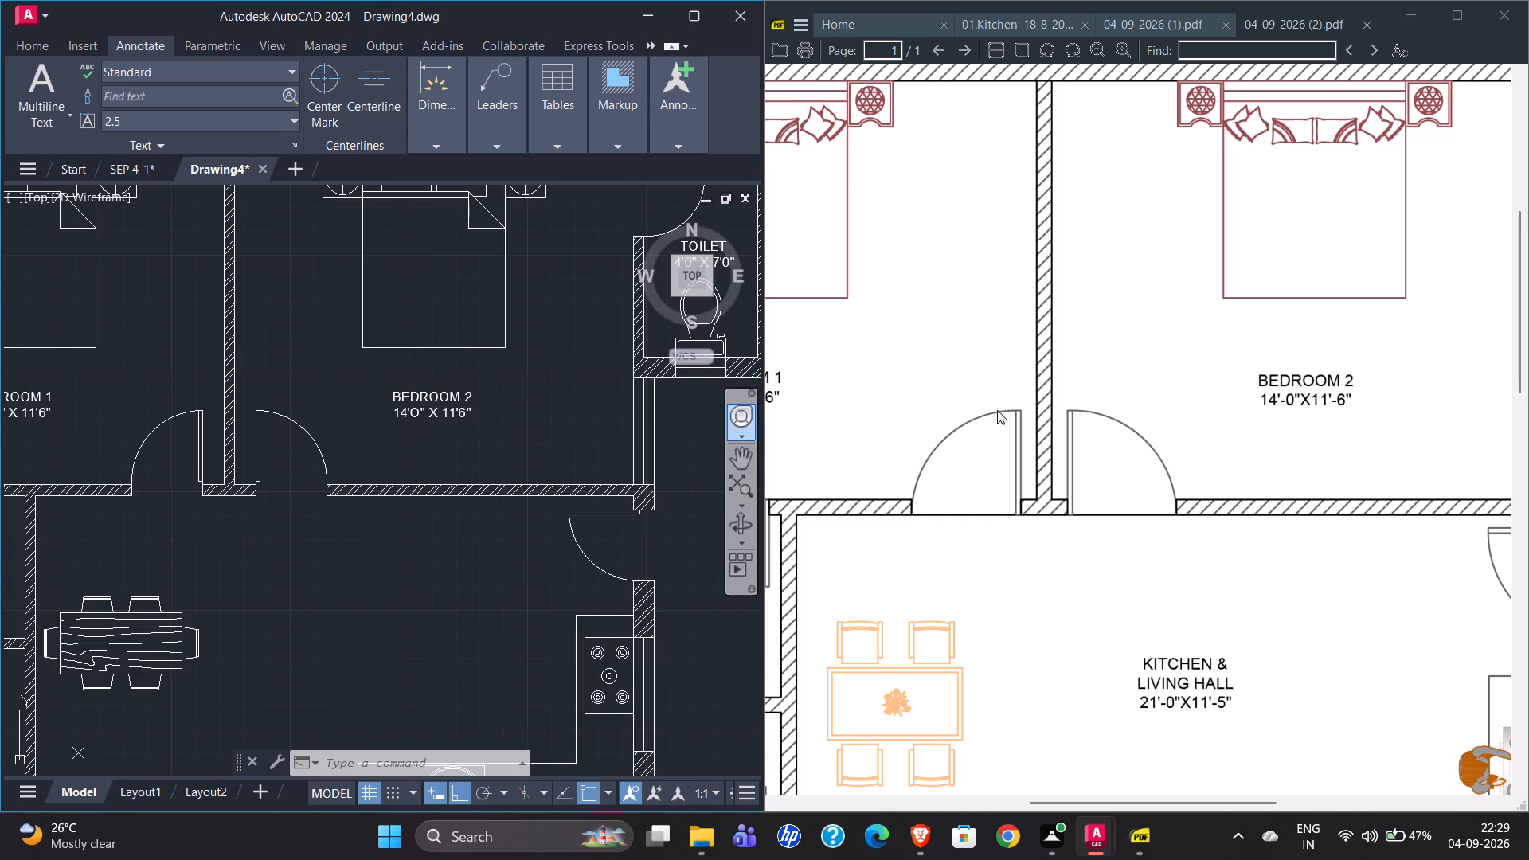
pyautogui.scroll(-1, 506, 519)
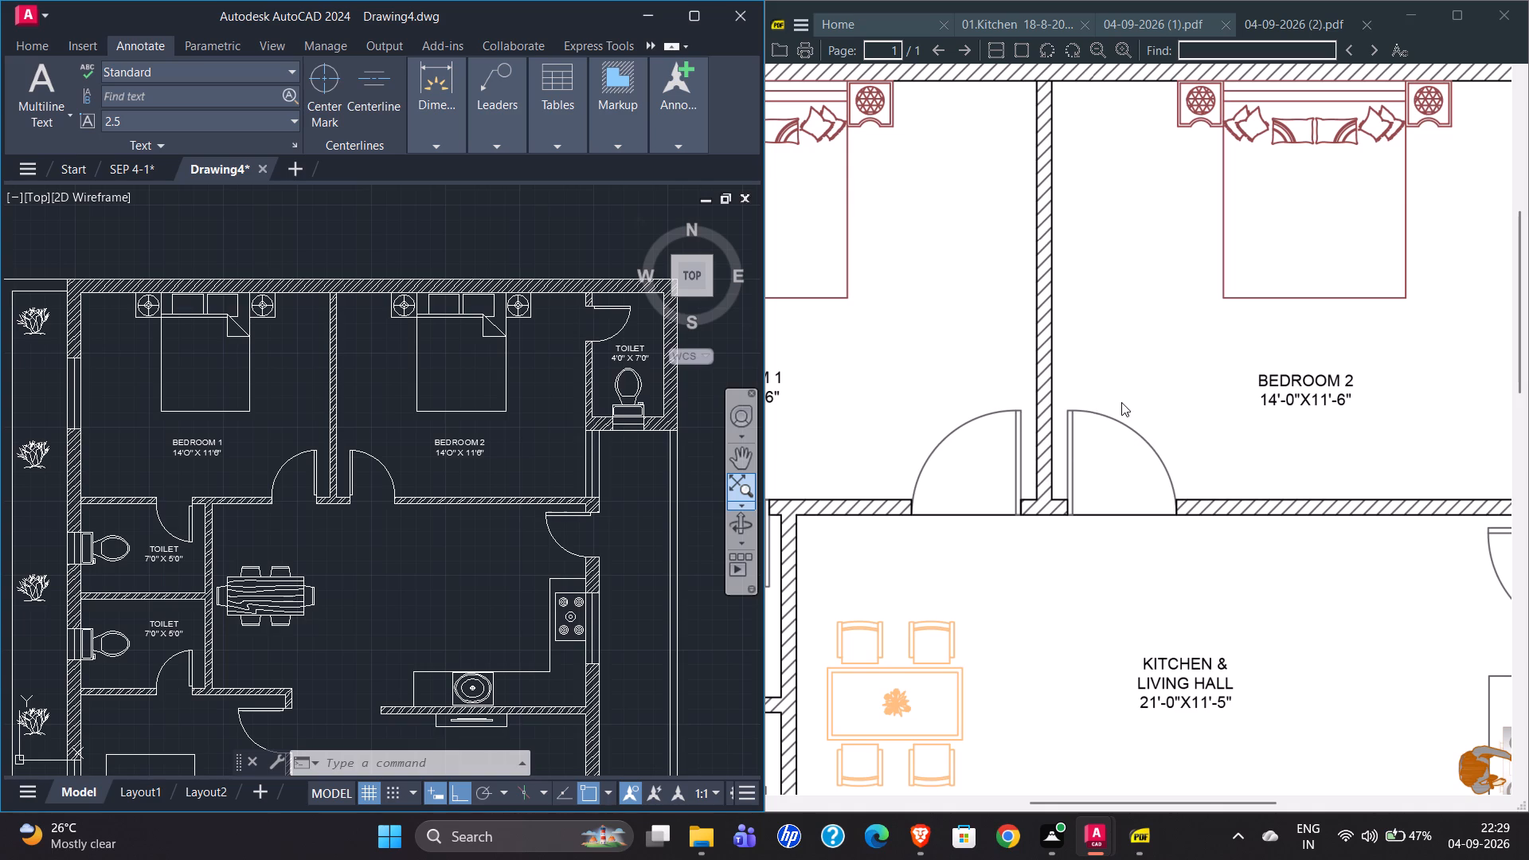
pyautogui.keyDown('ctrl'); pyautogui.scroll(-4, 1121, 402); pyautogui.keyUp('ctrl')
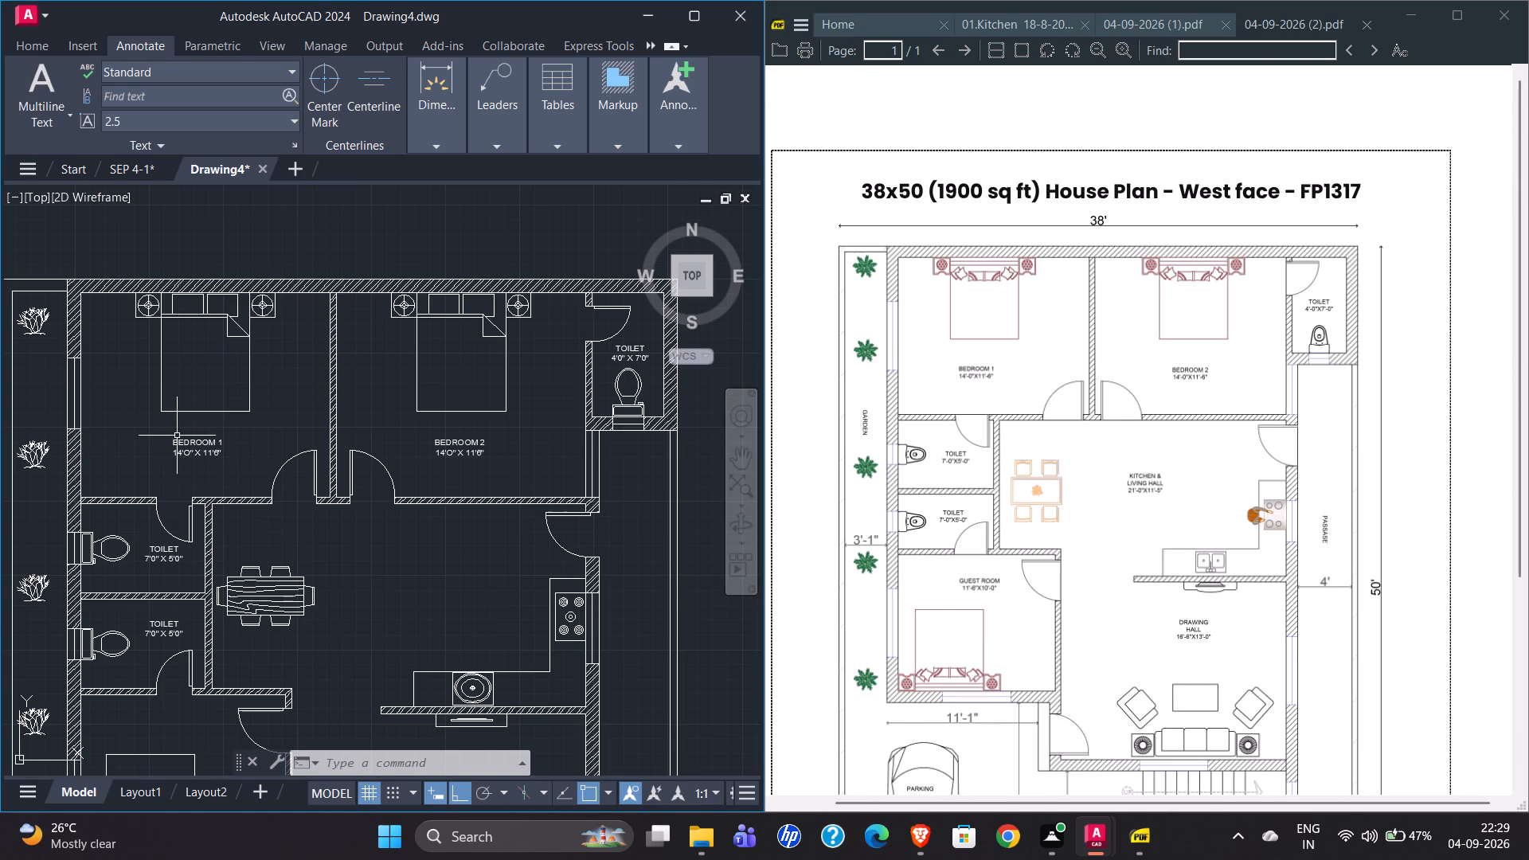
pyautogui.keyDown('ctrl'); pyautogui.scroll(1, 998, 600); pyautogui.keyUp('ctrl')
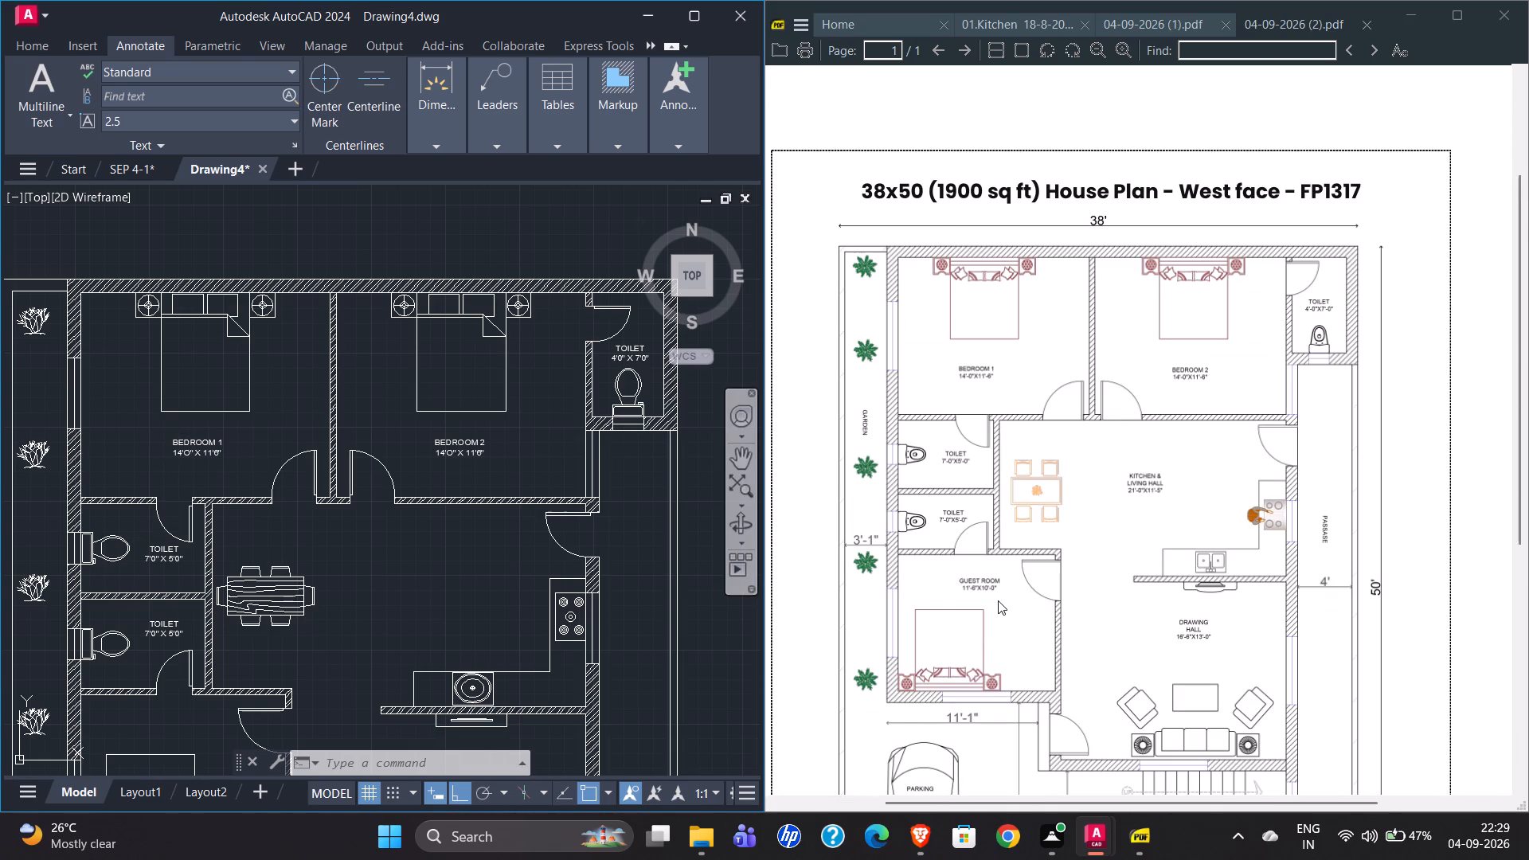
pyautogui.keyDown('ctrl'); pyautogui.scroll(4, 998, 600); pyautogui.keyUp('ctrl')
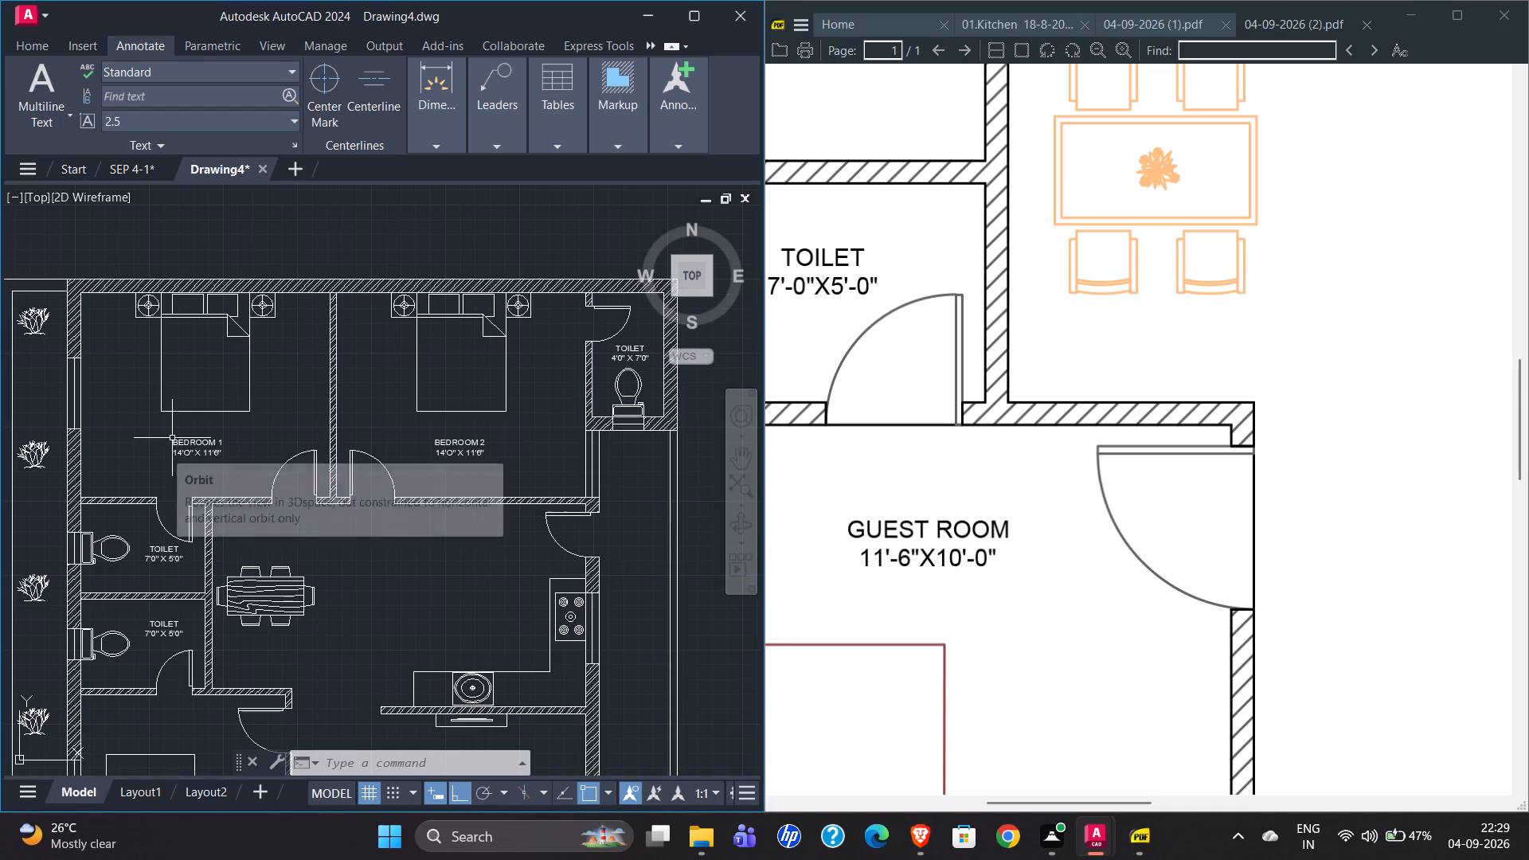
pyautogui.click(172, 438)
pyautogui.write('CO')
pyautogui.press('Return')
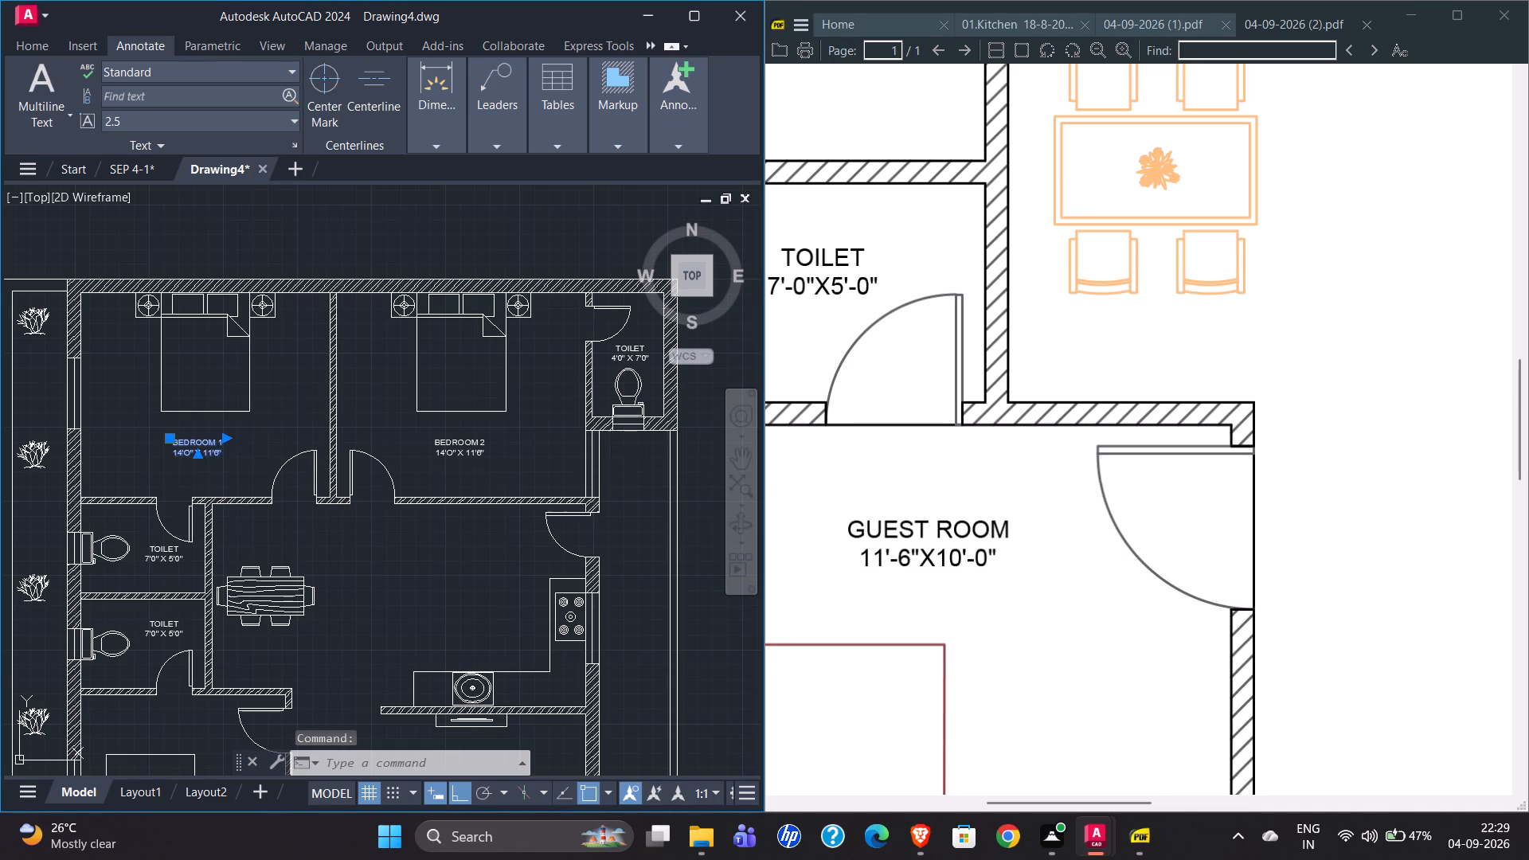
pyautogui.click(174, 439)
pyautogui.scroll(-1, 181, 442)
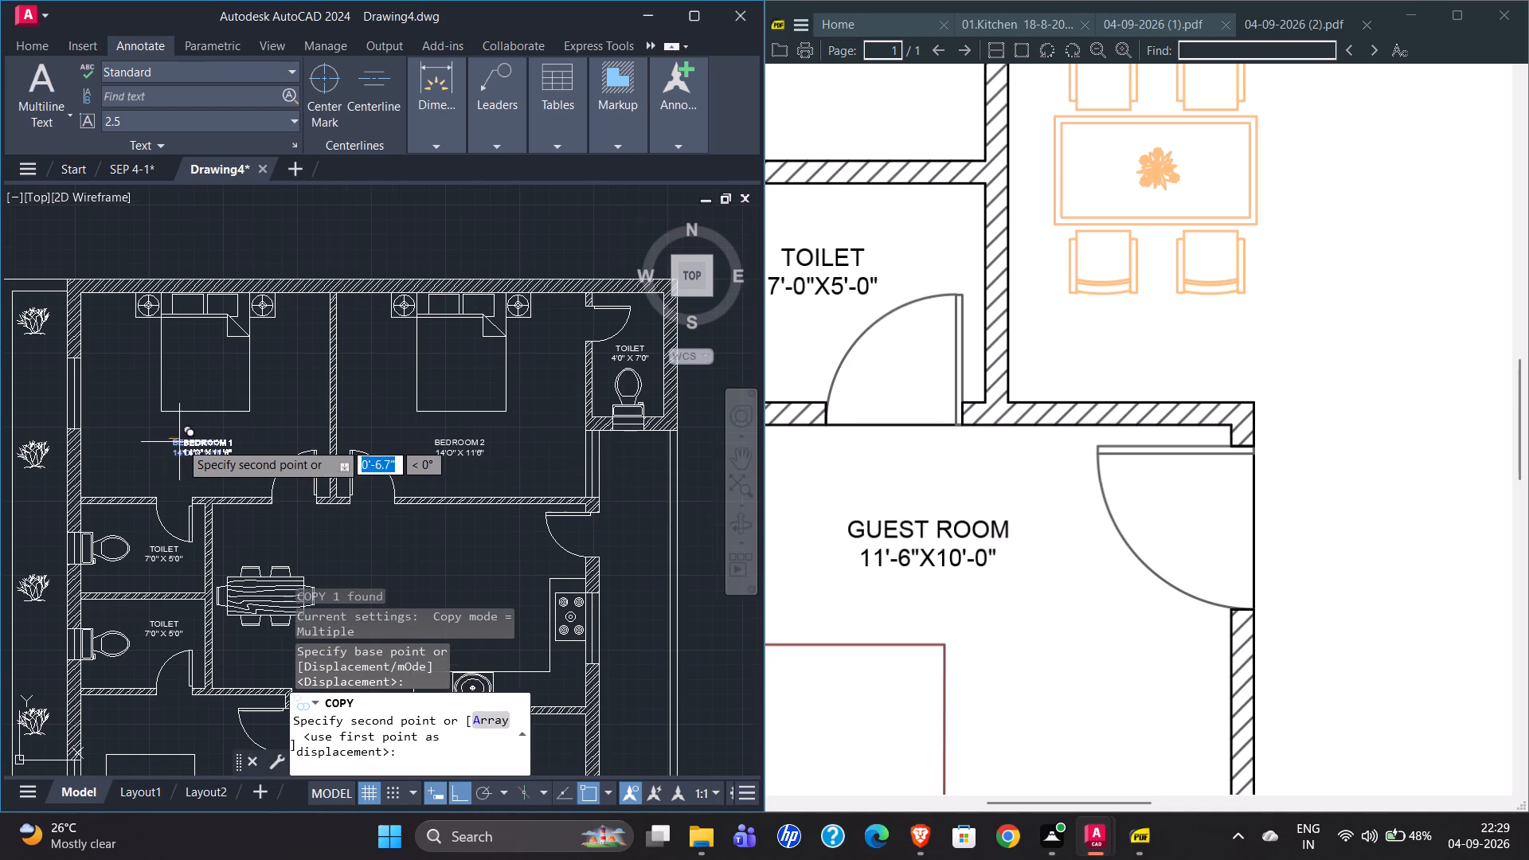
pyautogui.scroll(-1, 166, 649)
pyautogui.scroll(3, 166, 649)
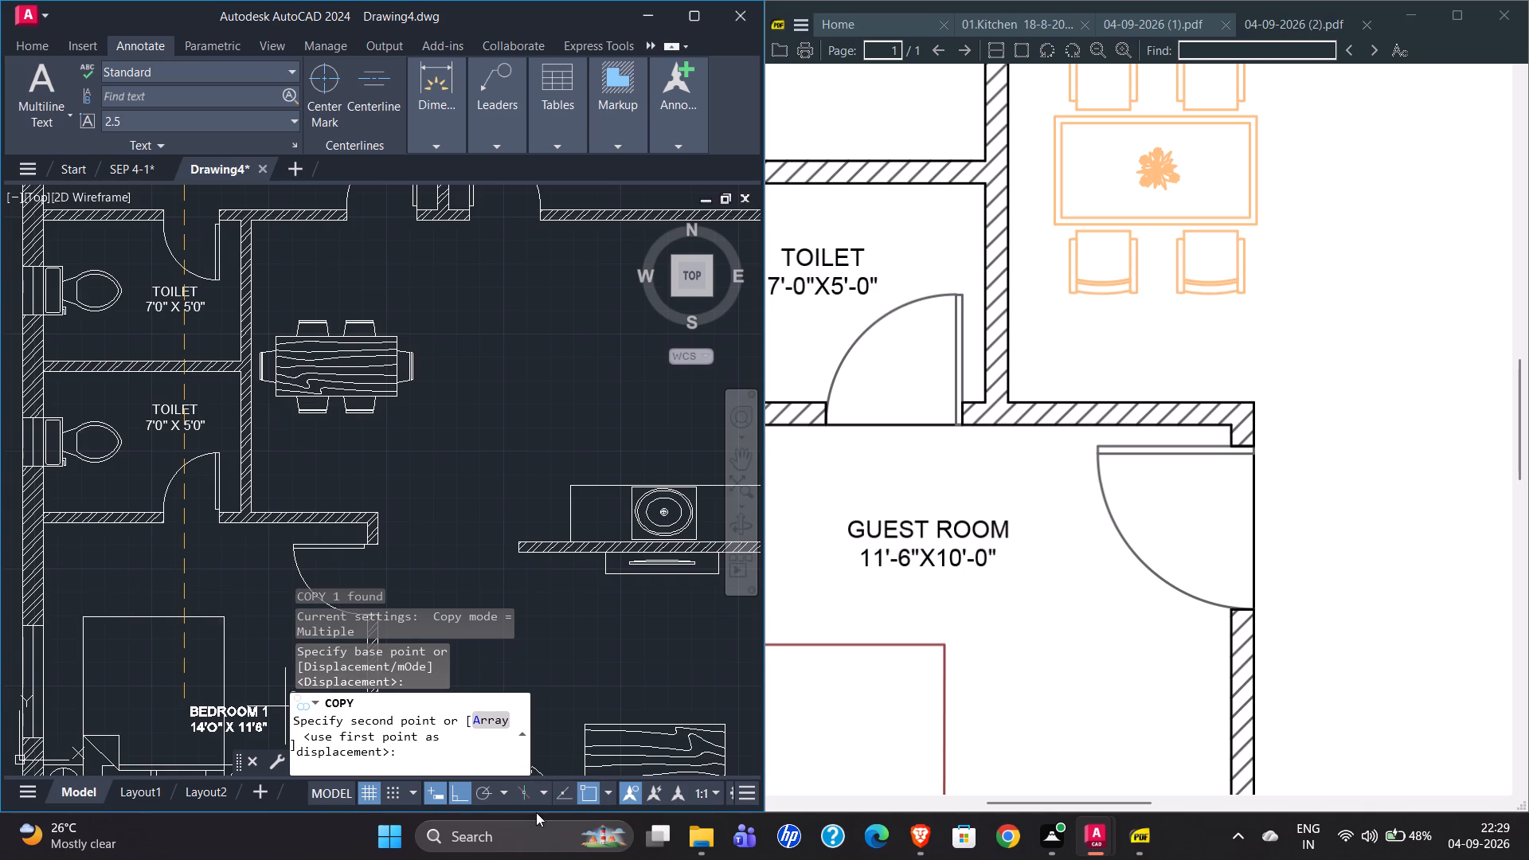
pyautogui.click(463, 790)
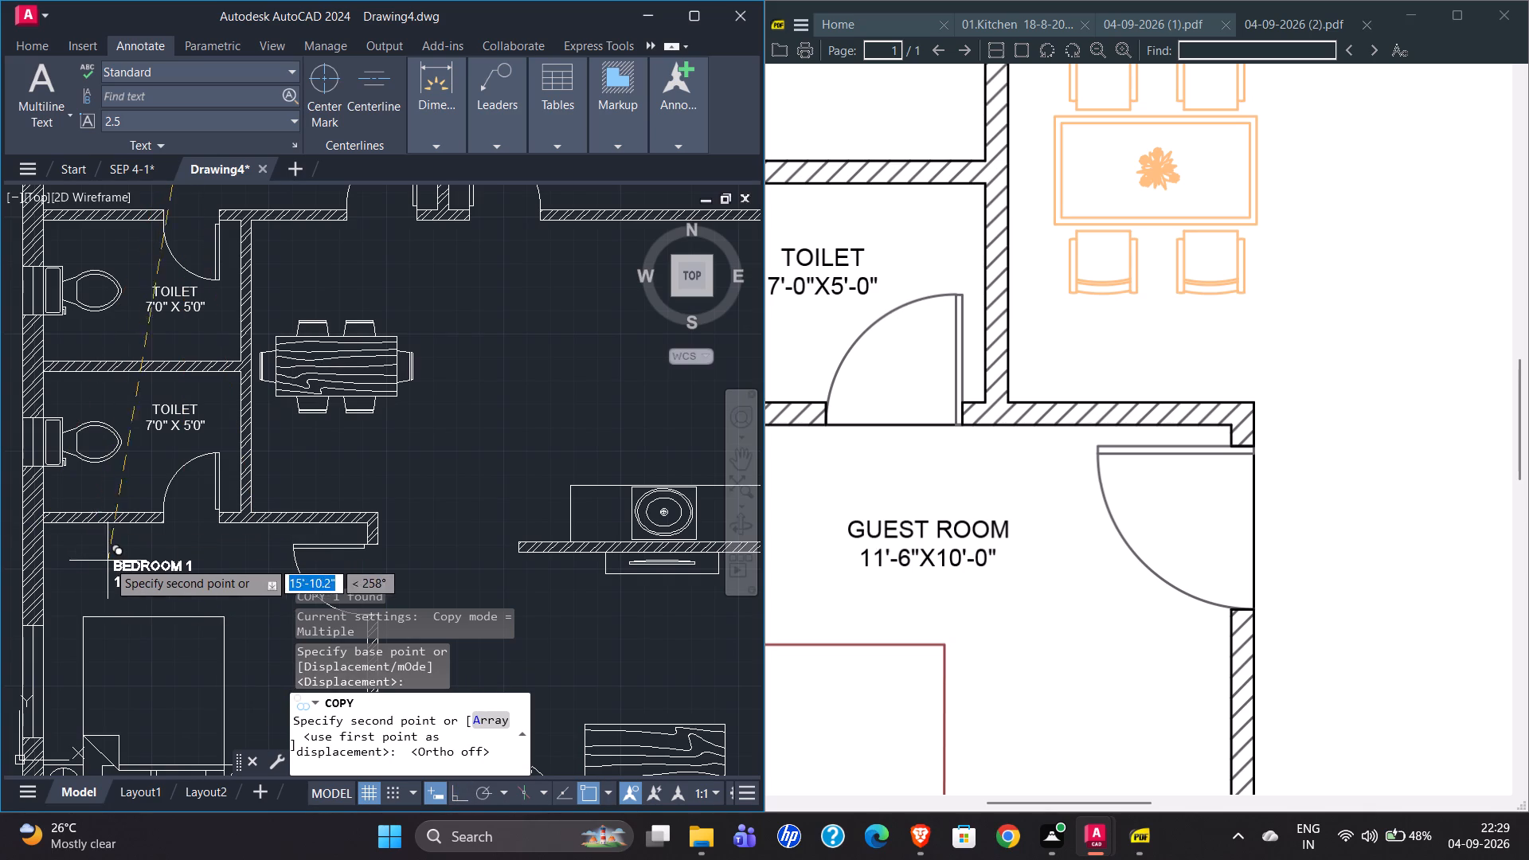
pyautogui.scroll(2, 131, 567)
pyautogui.click(80, 555)
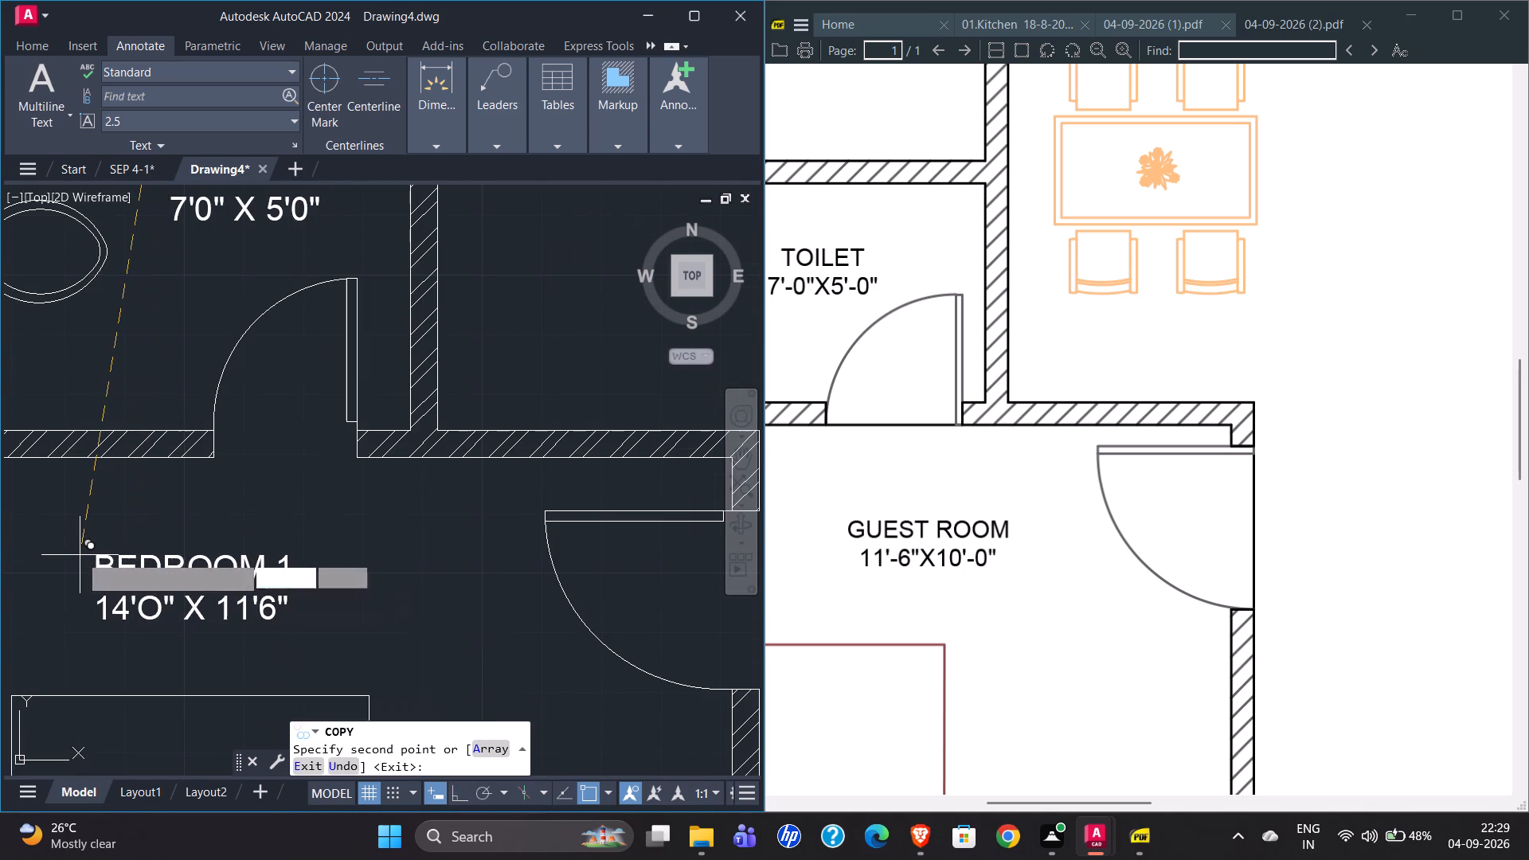
pyautogui.press('Escape')
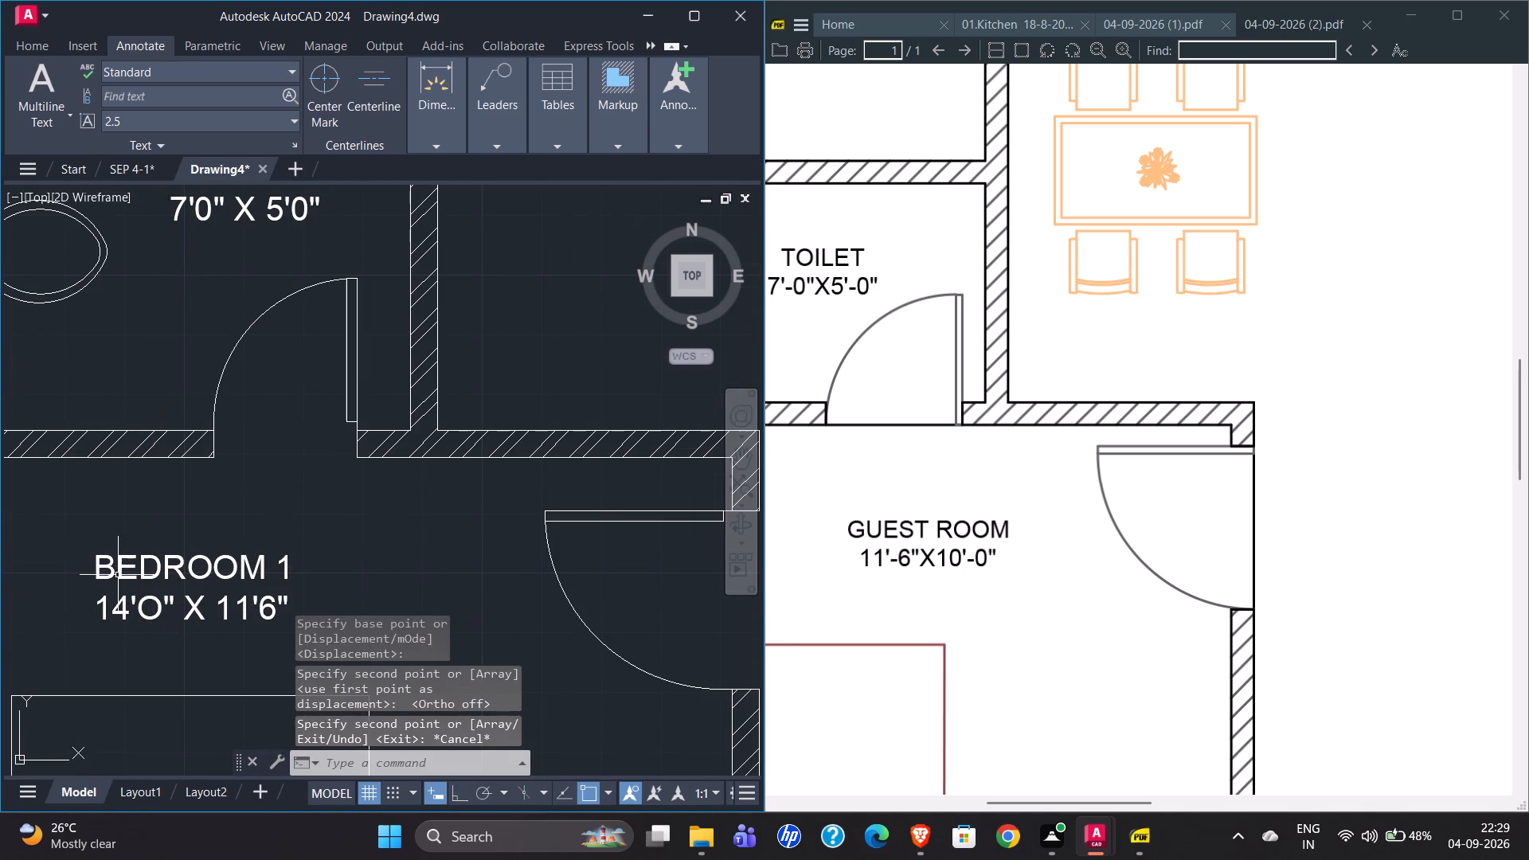
# Change the title of the copied label in the guest room to GUEST BEDROOM and widen its text box to fit one line.
pyautogui.doubleClick(289, 573)
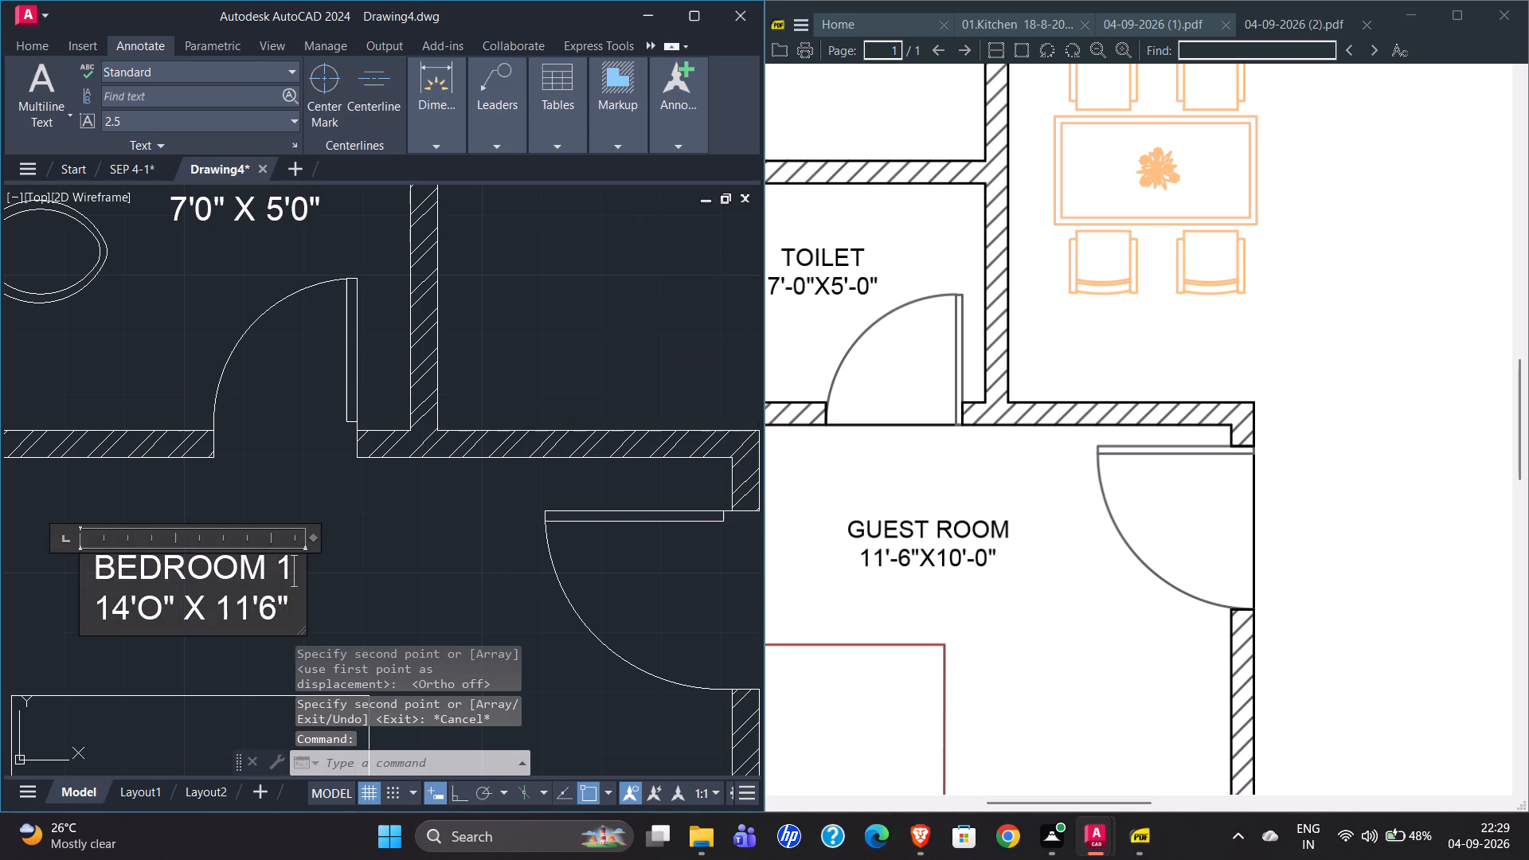
pyautogui.press('BackSpace')
pyautogui.press('BackSpace')
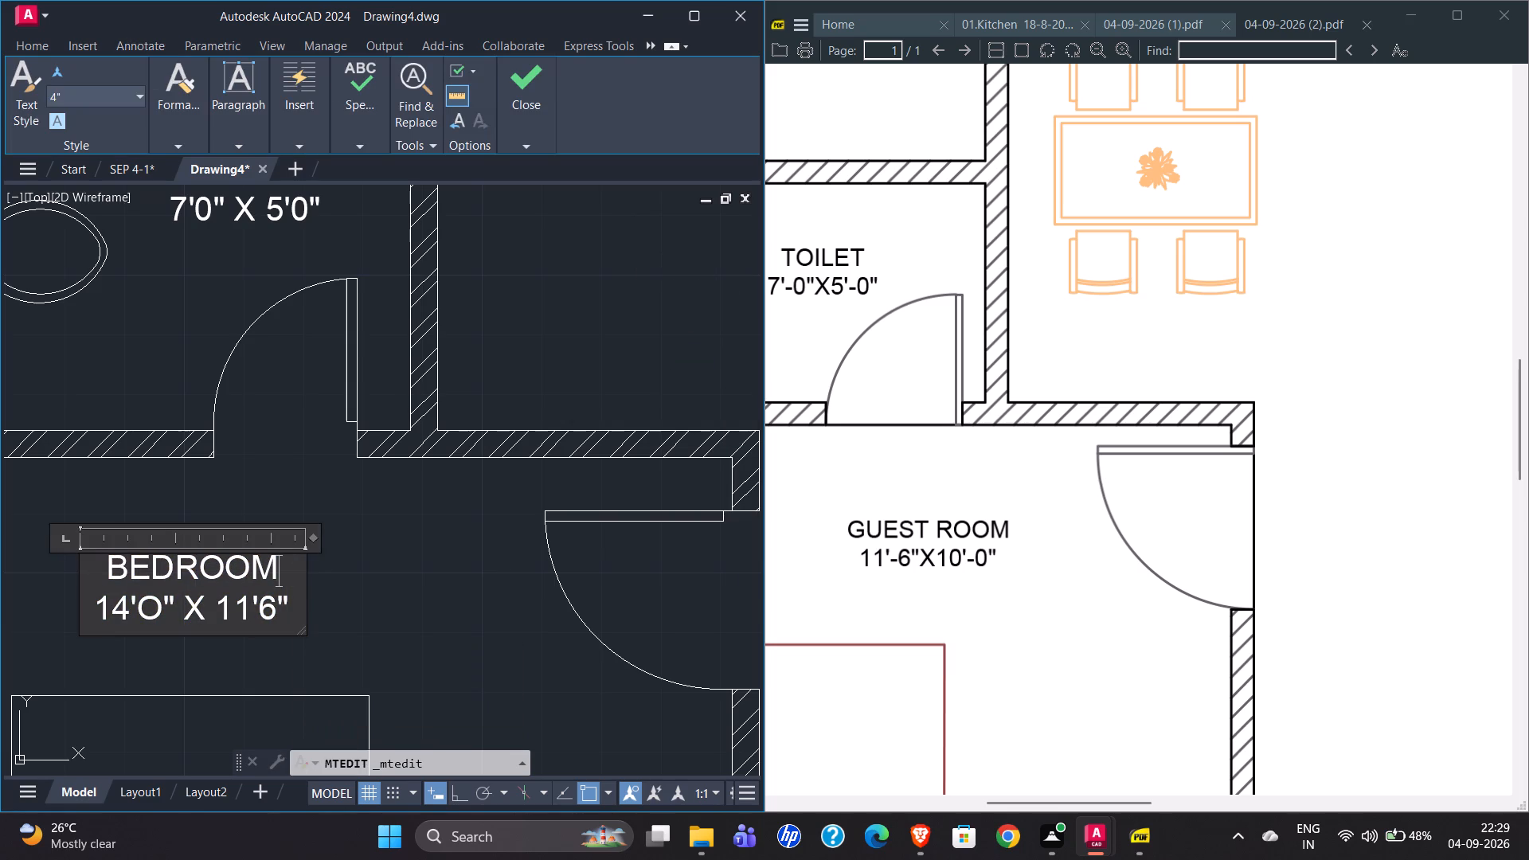
pyautogui.press('Left')
pyautogui.press('Left')
pyautogui.press('Left')
pyautogui.press('Left')
pyautogui.press('Left')
pyautogui.press('Left')
pyautogui.press('Left')
pyautogui.press('g')
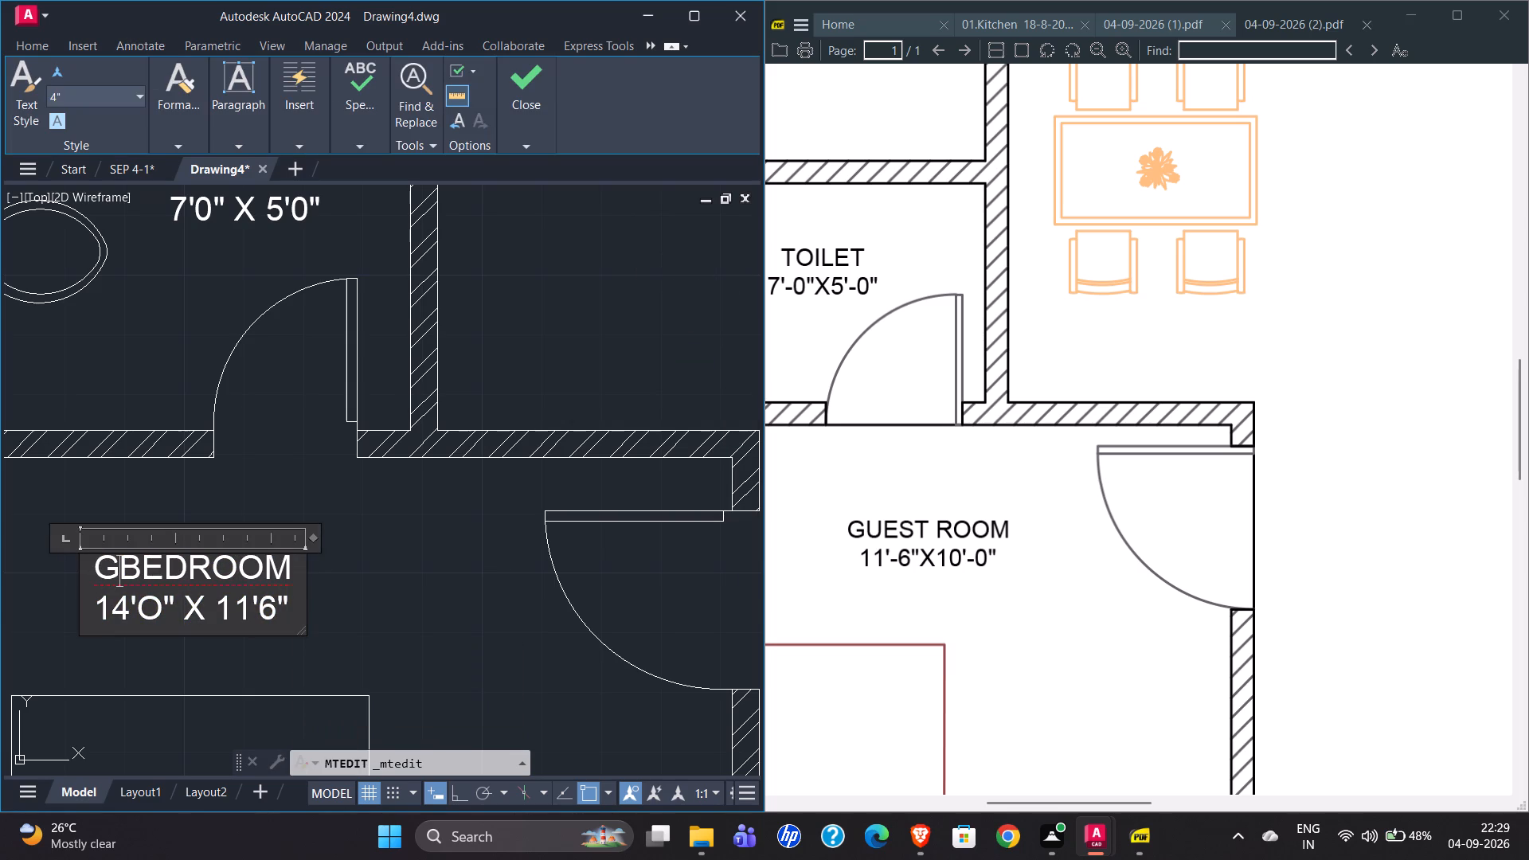
pyautogui.write('UEST')
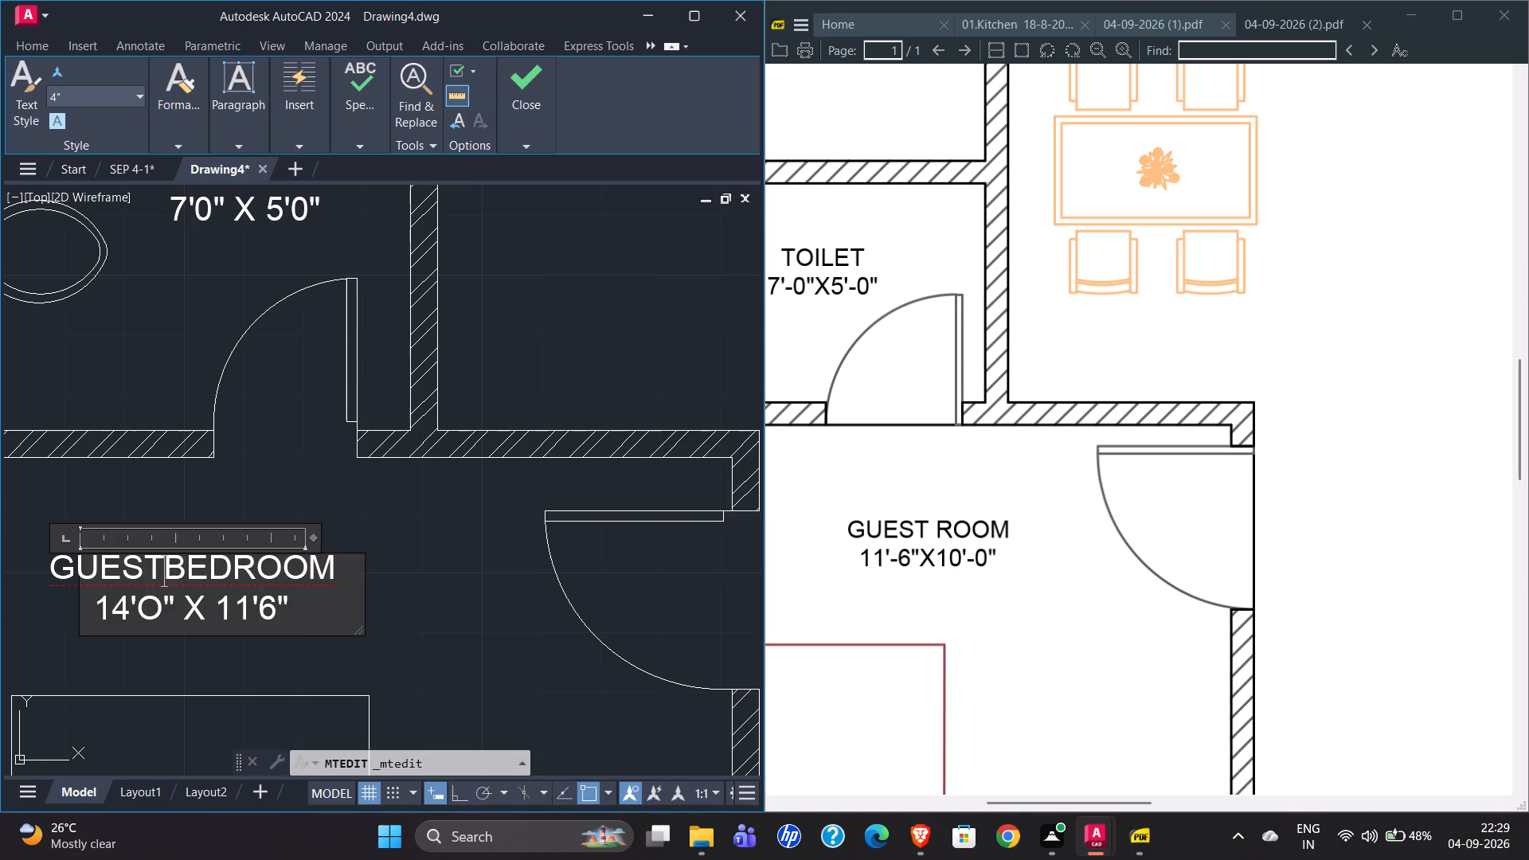
pyautogui.press('space')
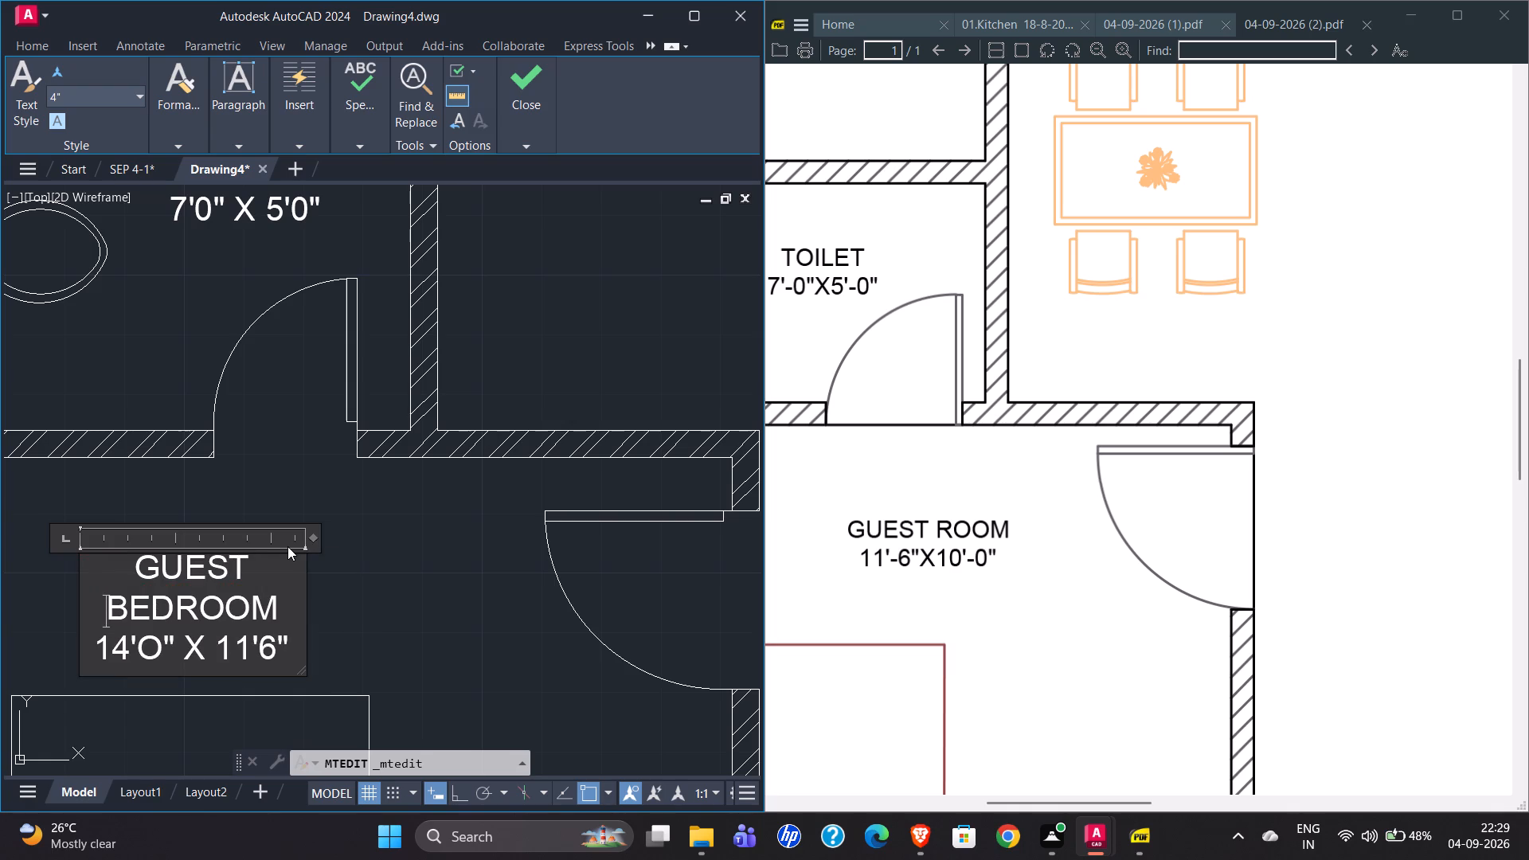
pyautogui.moveTo(317, 541); pyautogui.dragTo(354, 537)
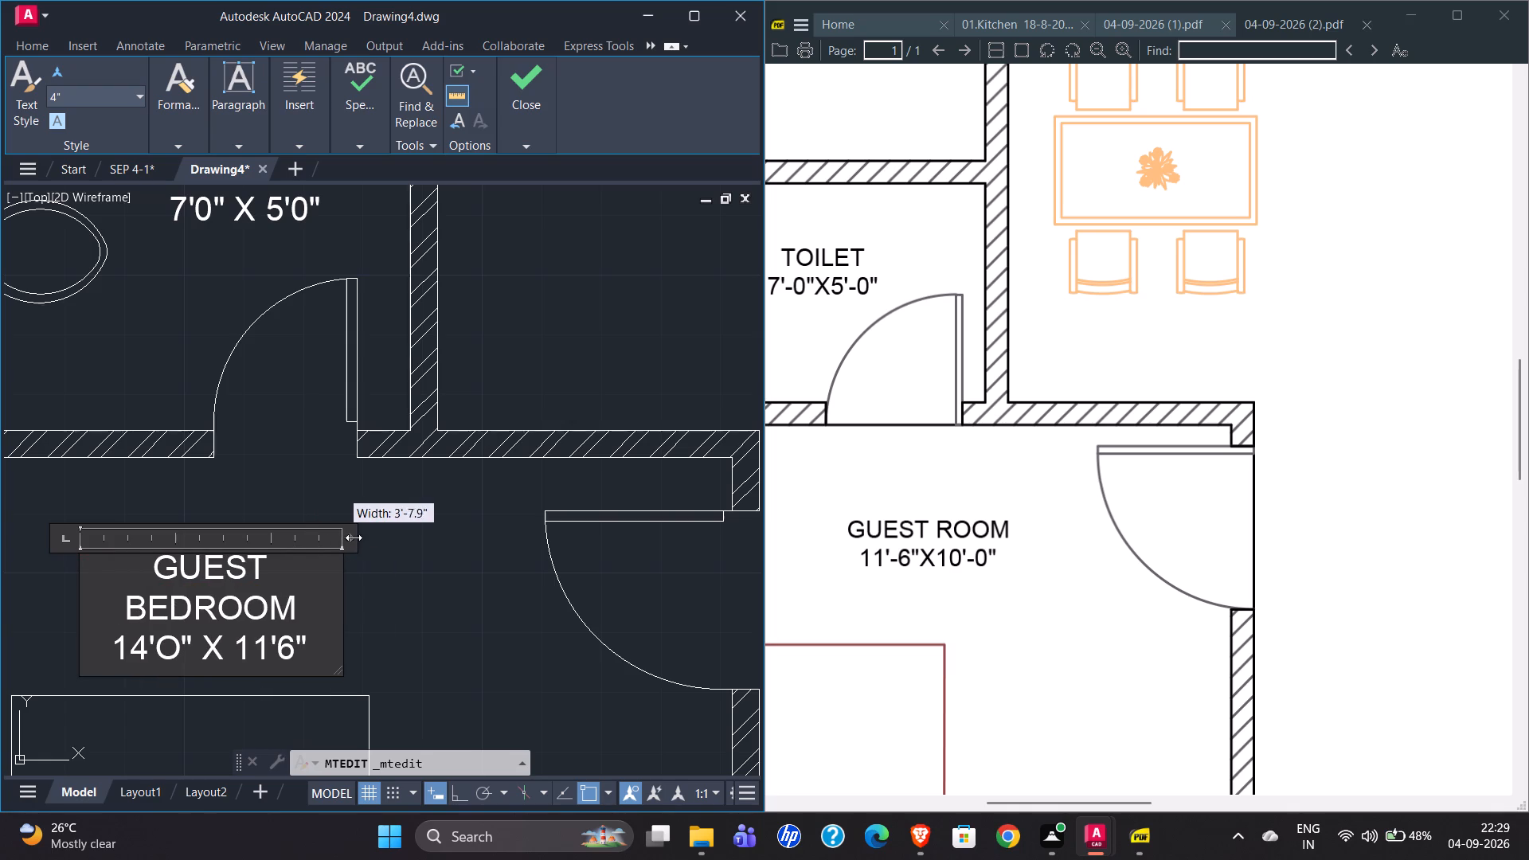
pyautogui.moveTo(354, 537); pyautogui.dragTo(393, 537)
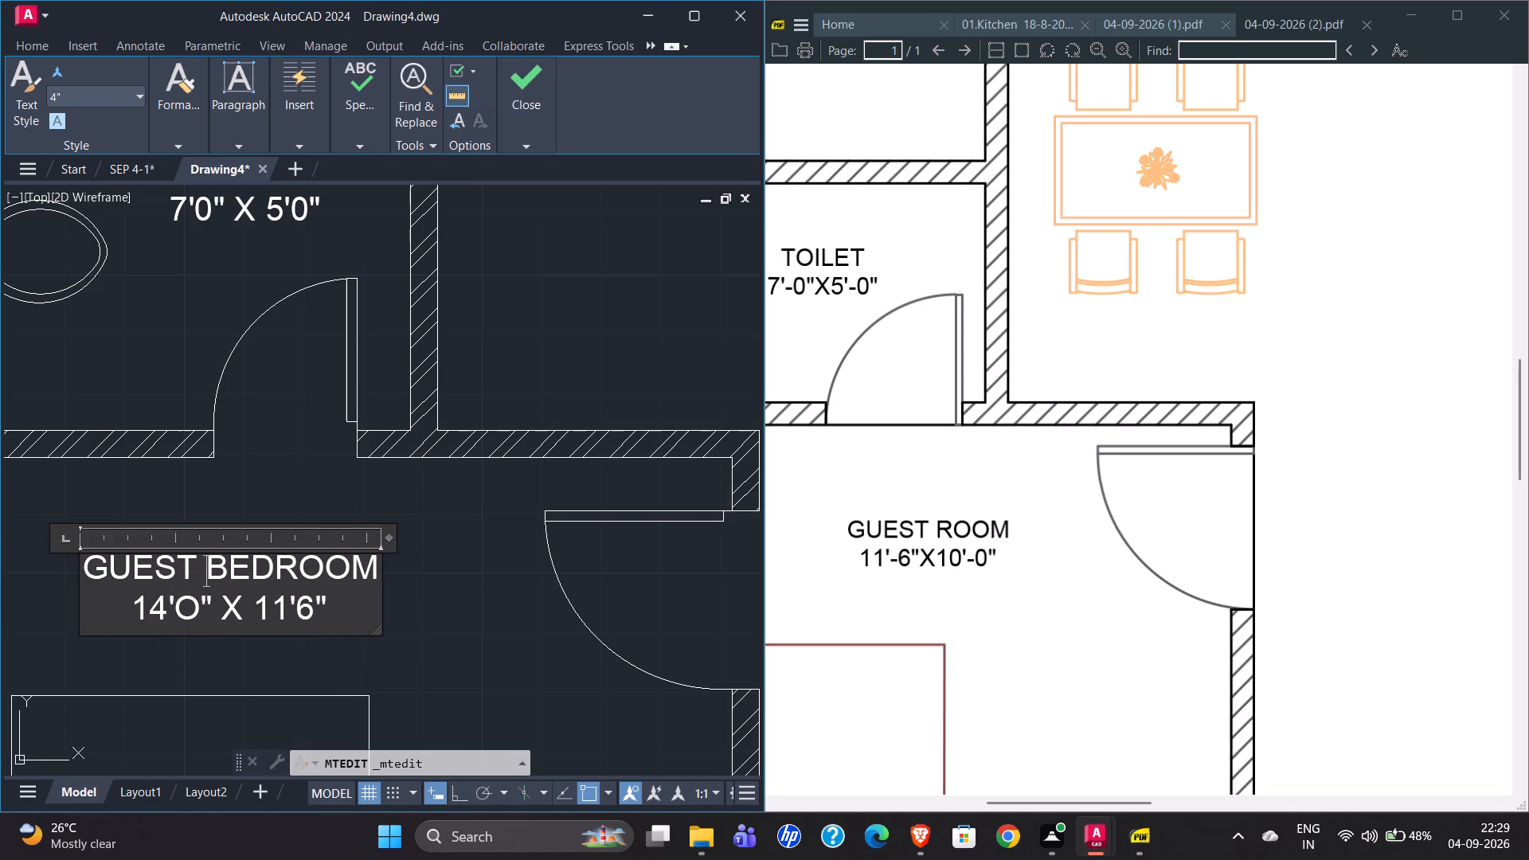
# Change the GUEST BEDROOM label's size line to 11'6" X 10'0" and close the text editor.
pyautogui.click(162, 620)
pyautogui.press('BackSpace')
pyautogui.press('1')
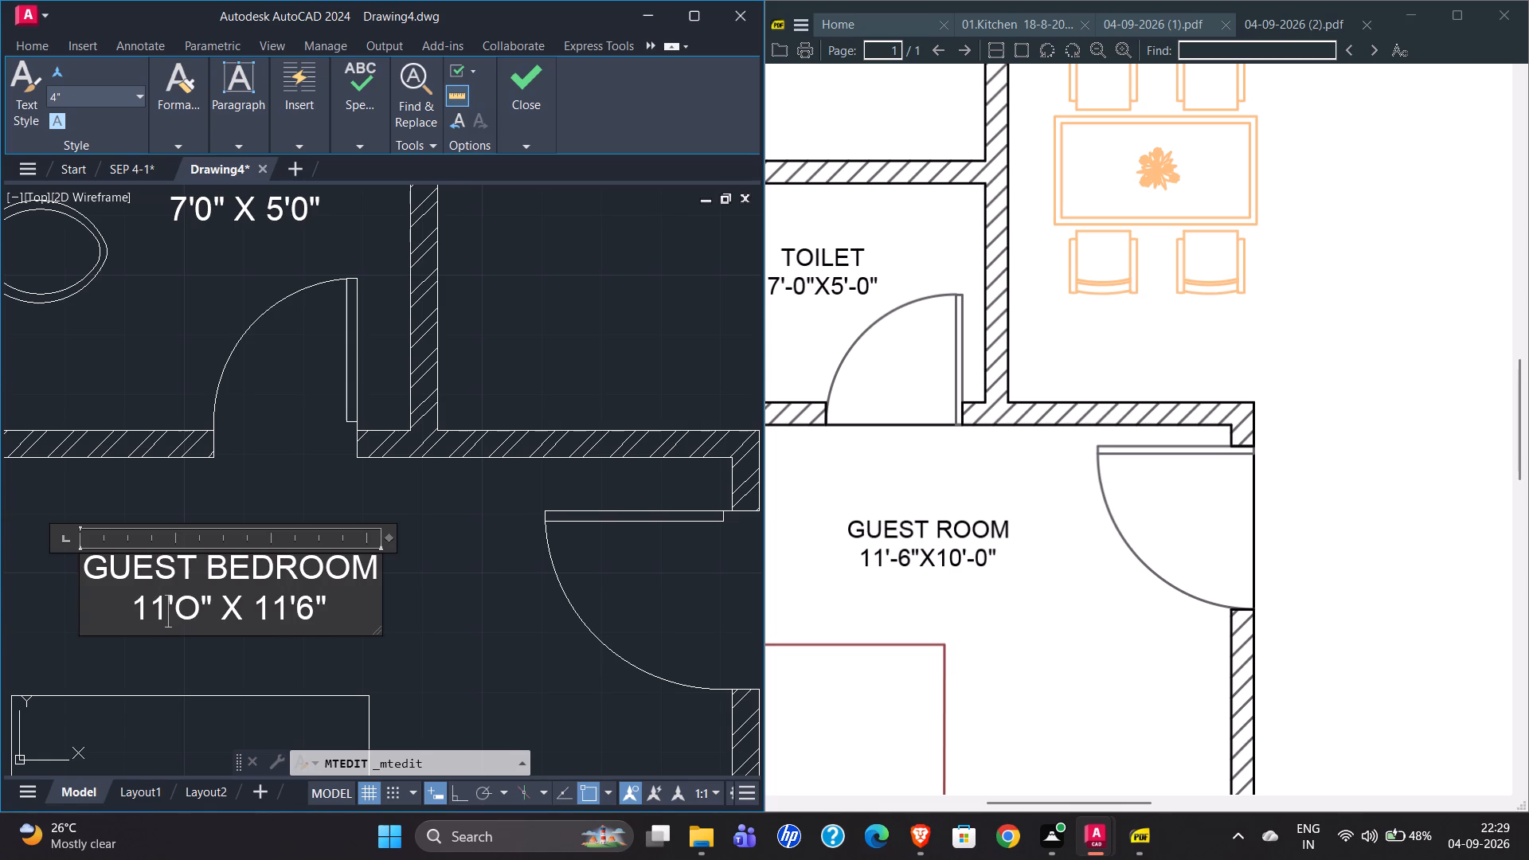
pyautogui.click(196, 618)
pyautogui.press('BackSpace')
pyautogui.press('6')
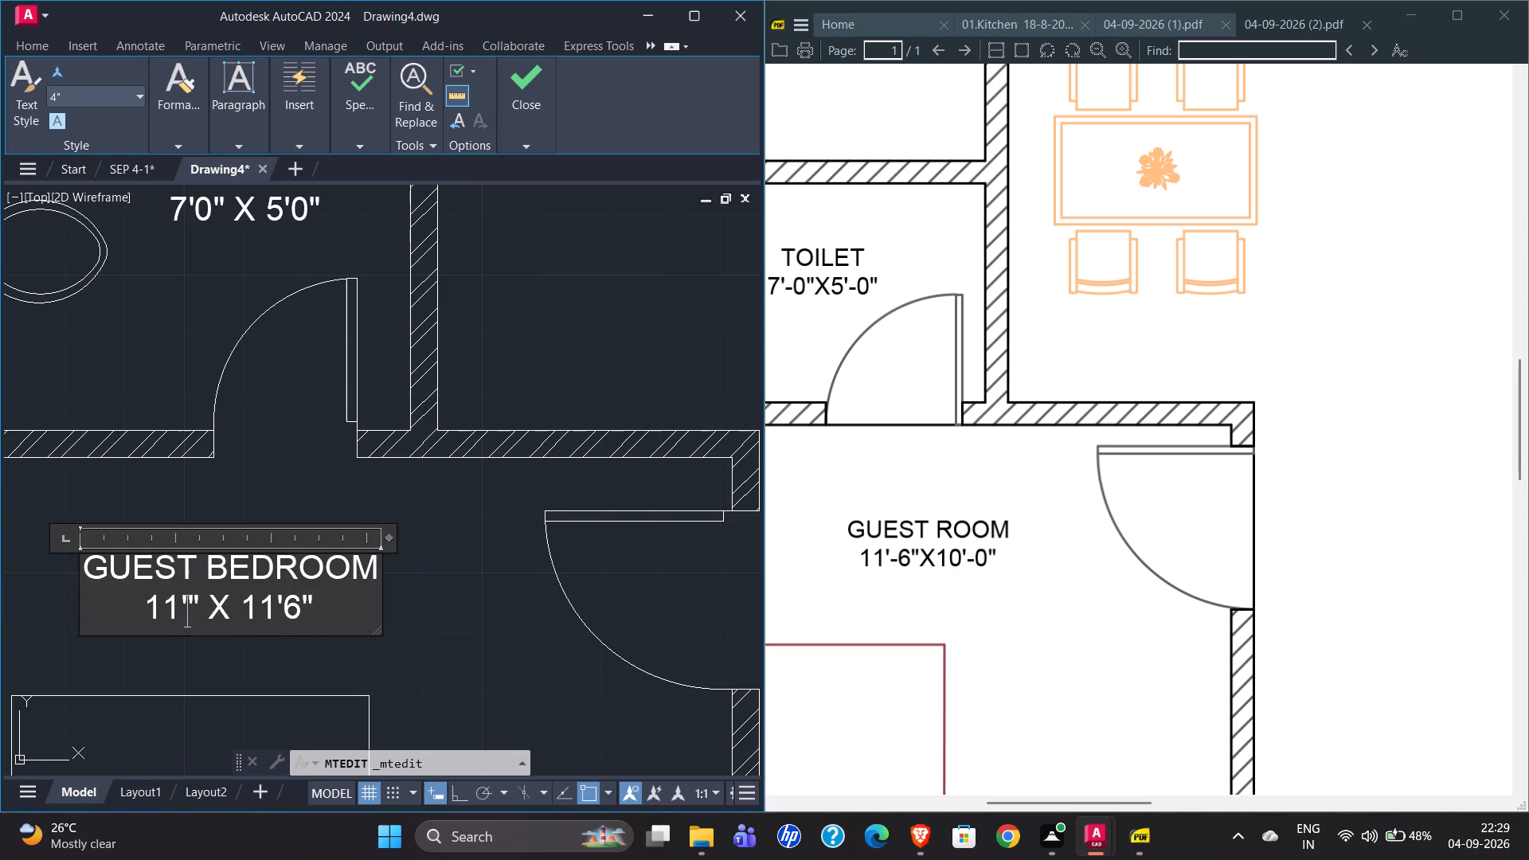
pyautogui.click(283, 612)
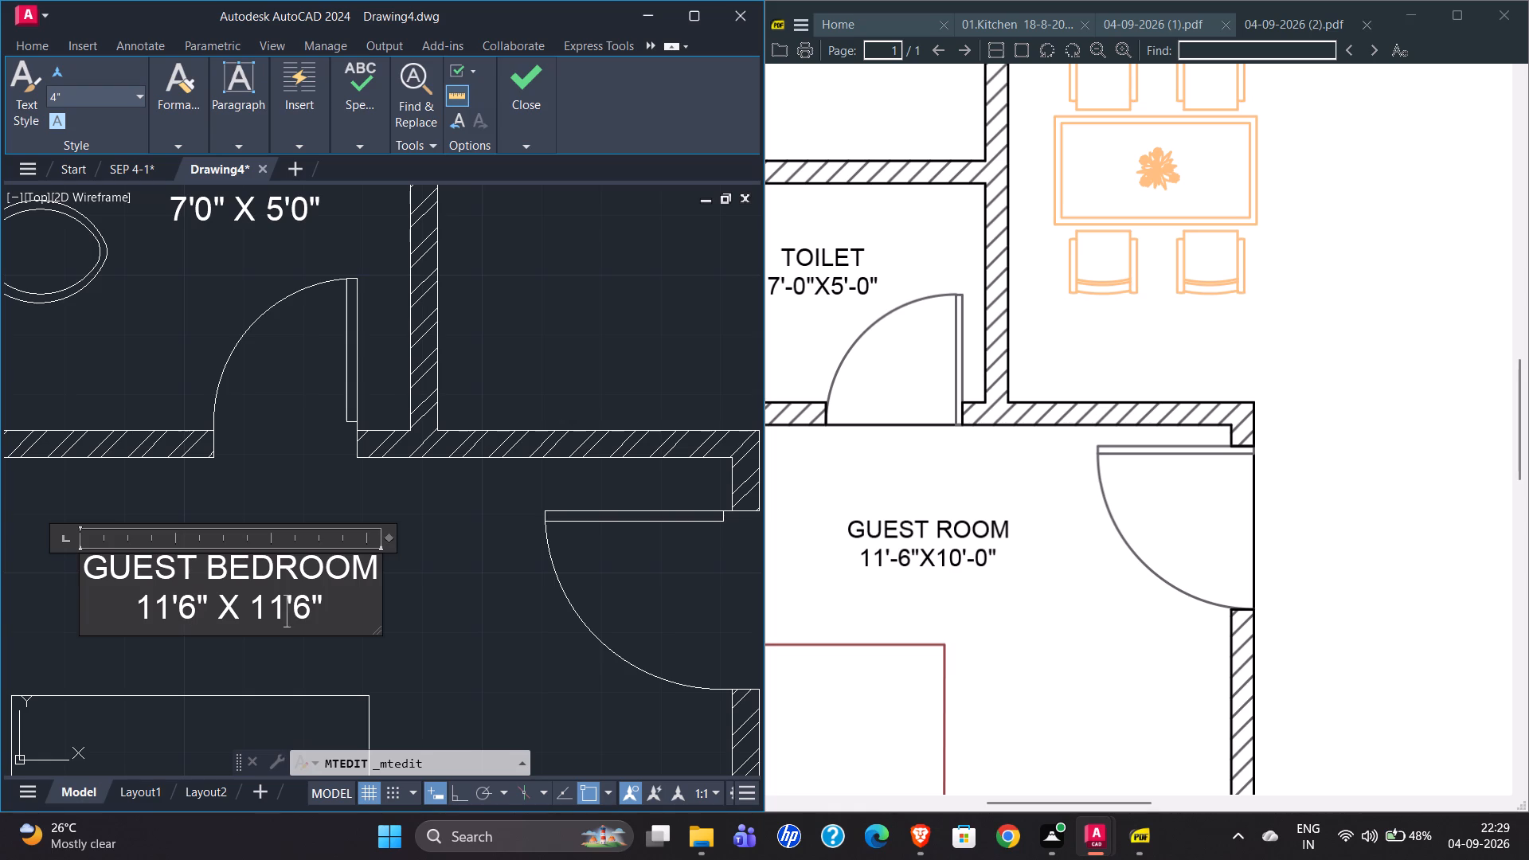
pyautogui.press('BackSpace')
pyautogui.press('0')
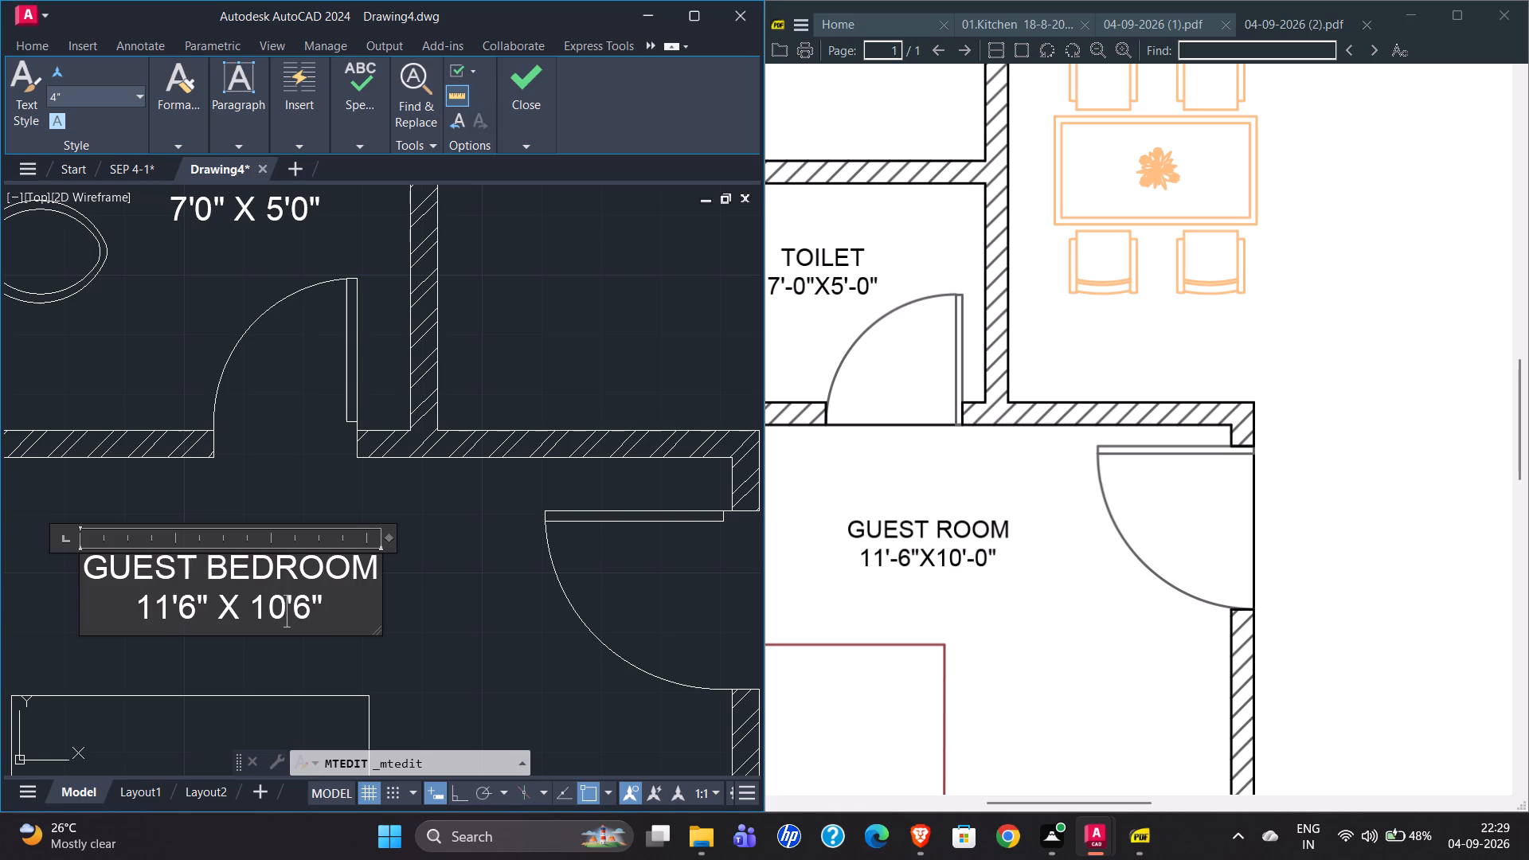
pyautogui.click(316, 608)
pyautogui.press('BackSpace')
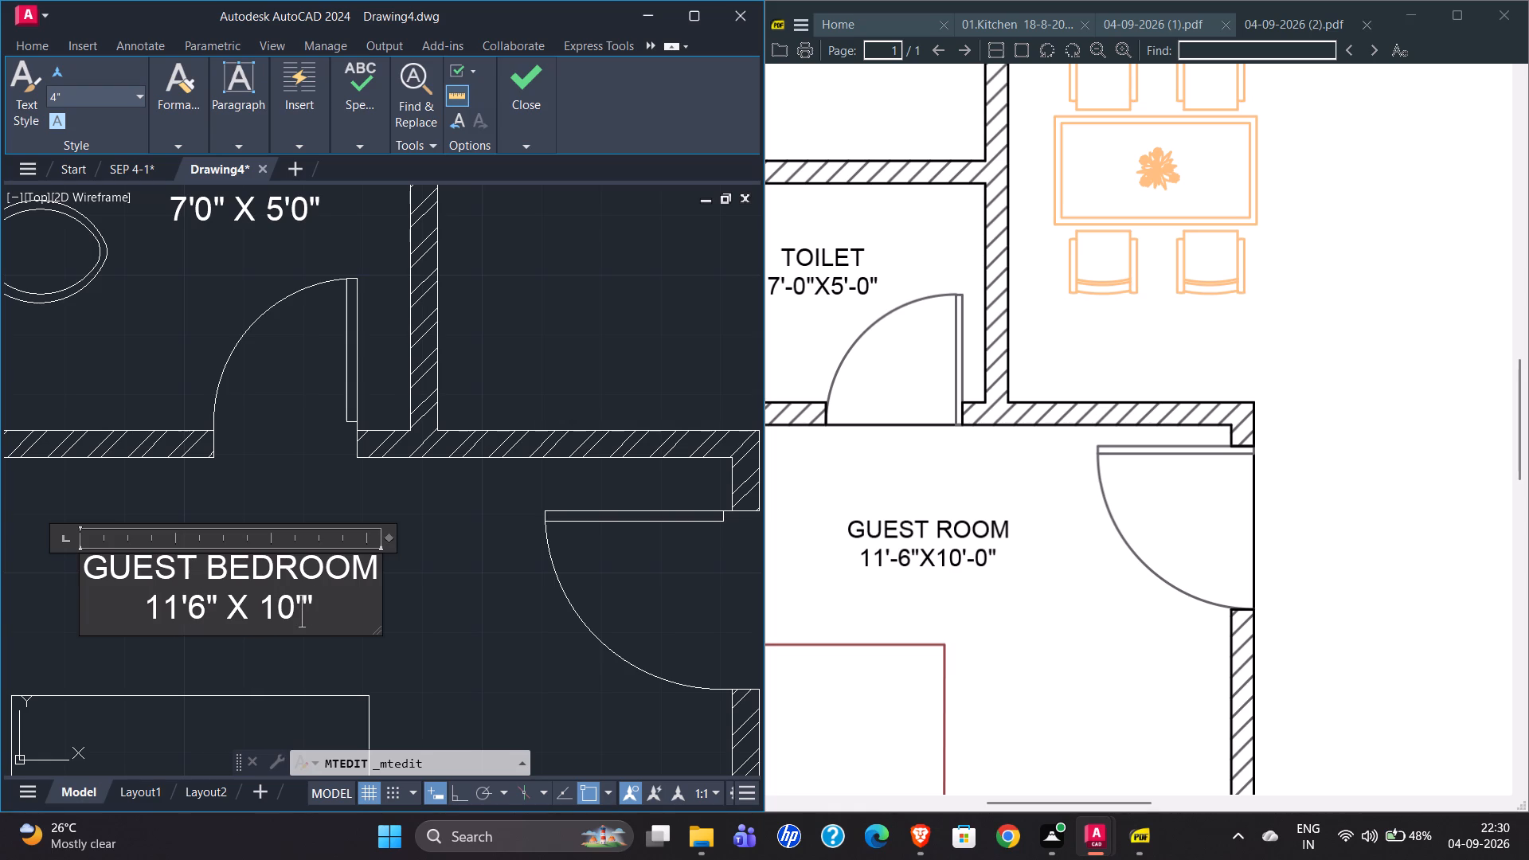
pyautogui.press('0')
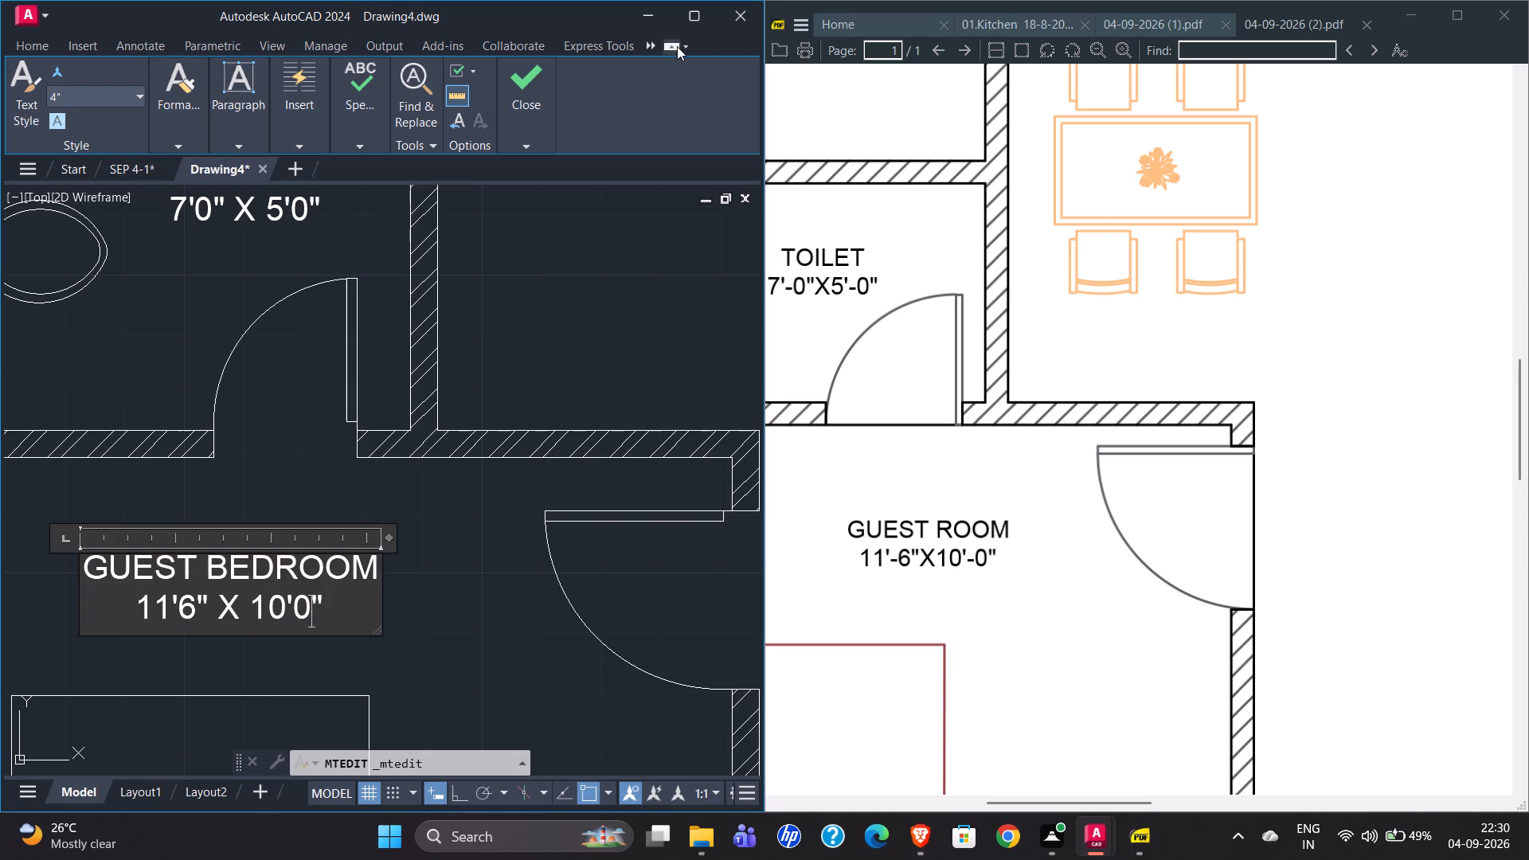
pyautogui.click(538, 96)
pyautogui.click(518, 201)
# Replace the letter O with the digit 0 in the BEDROOM 1 label's size line, giving 14'0" X 11'6", and close the text editor.
pyautogui.scroll(-2, 251, 577)
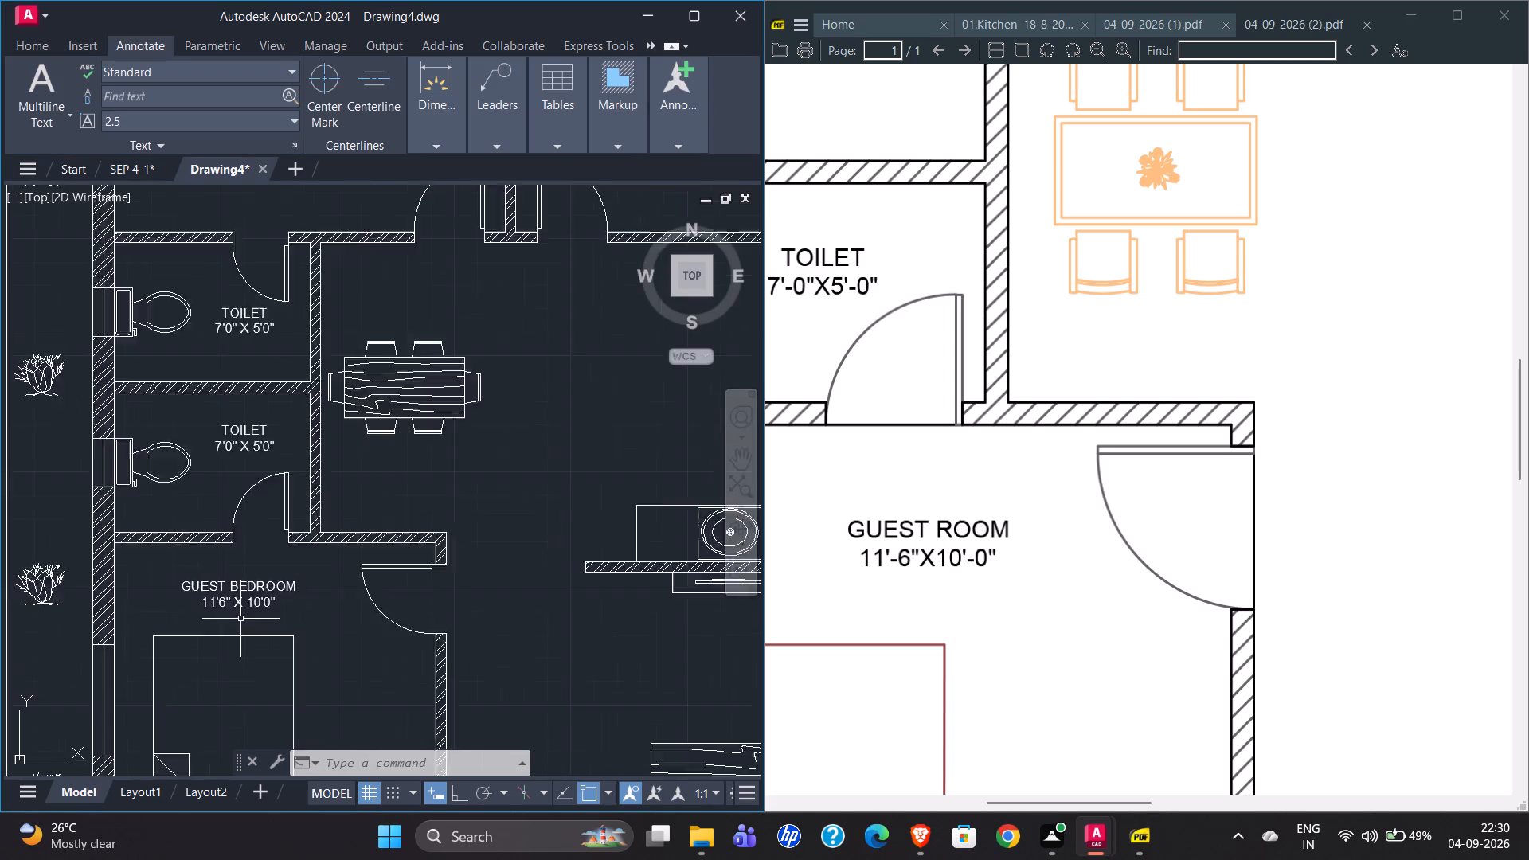
pyautogui.scroll(-1, 240, 622)
pyautogui.scroll(5, 261, 316)
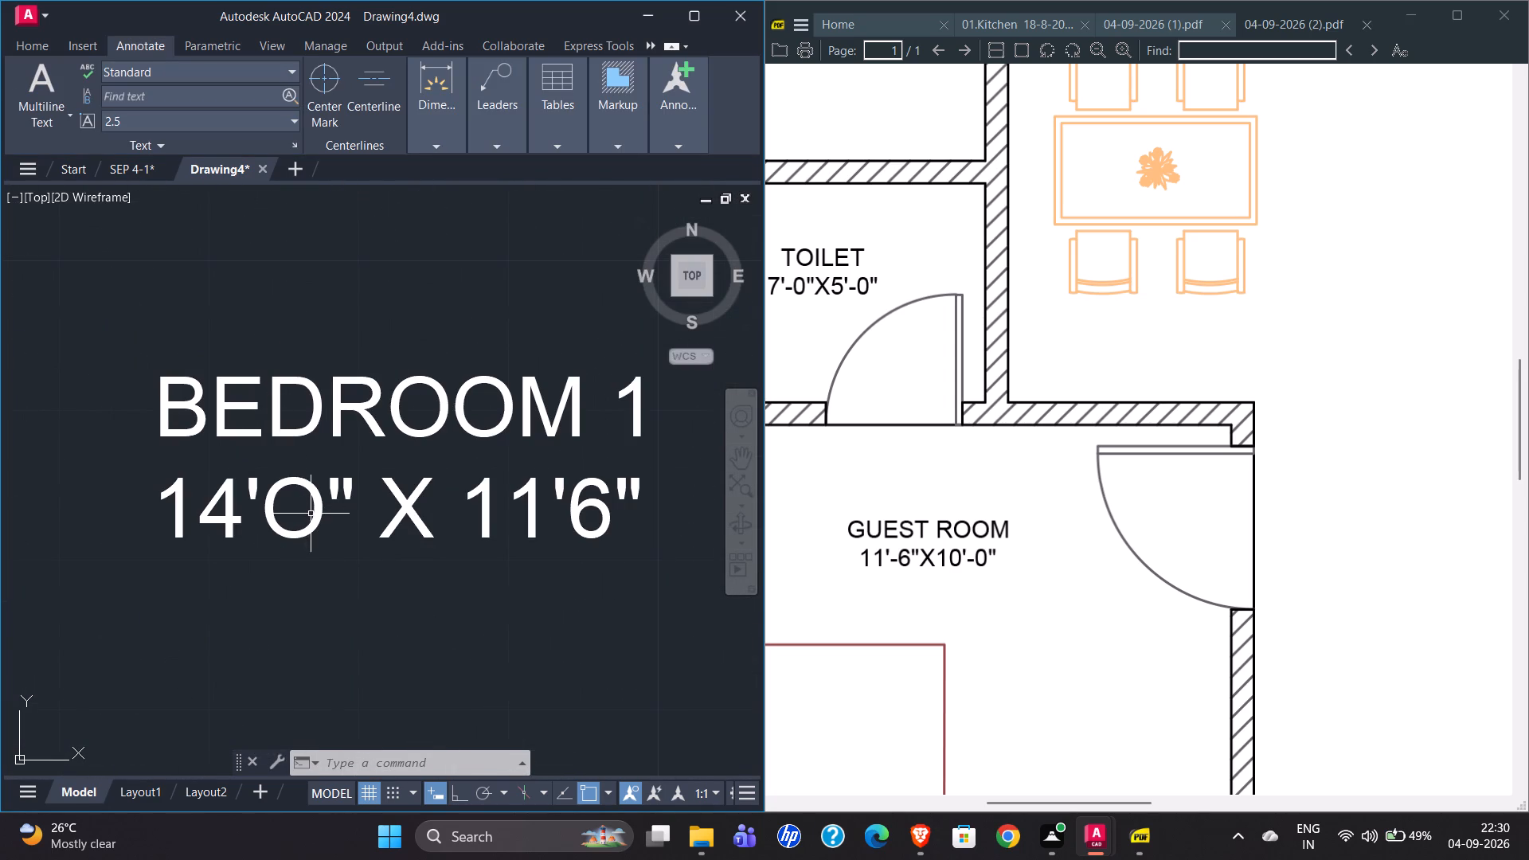
pyautogui.doubleClick(319, 514)
pyautogui.doubleClick(322, 513)
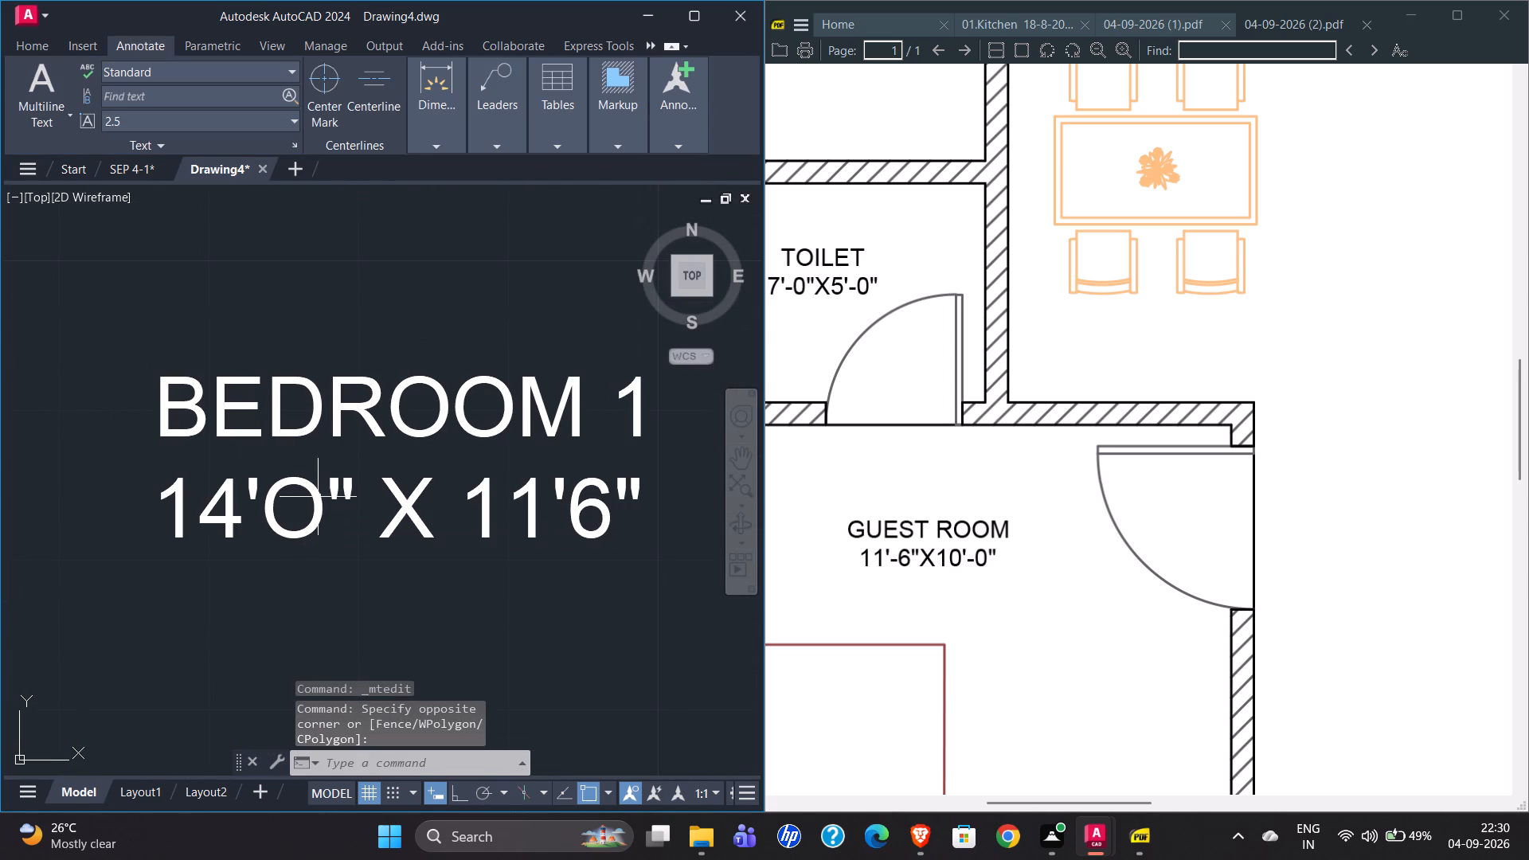
pyautogui.doubleClick(318, 491)
pyautogui.press('BackSpace')
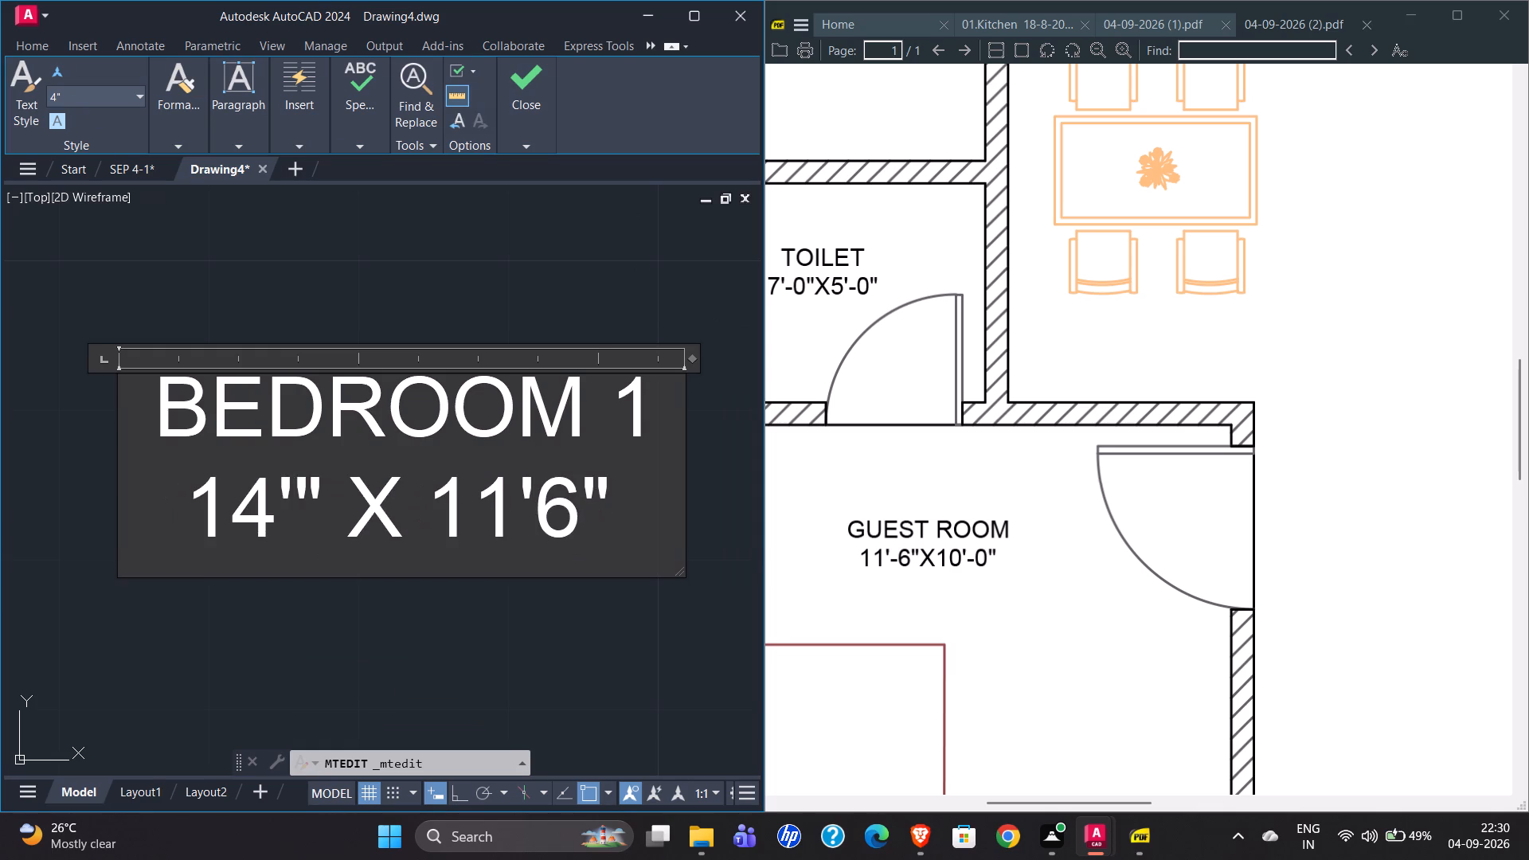
pyautogui.press('0')
pyautogui.click(533, 115)
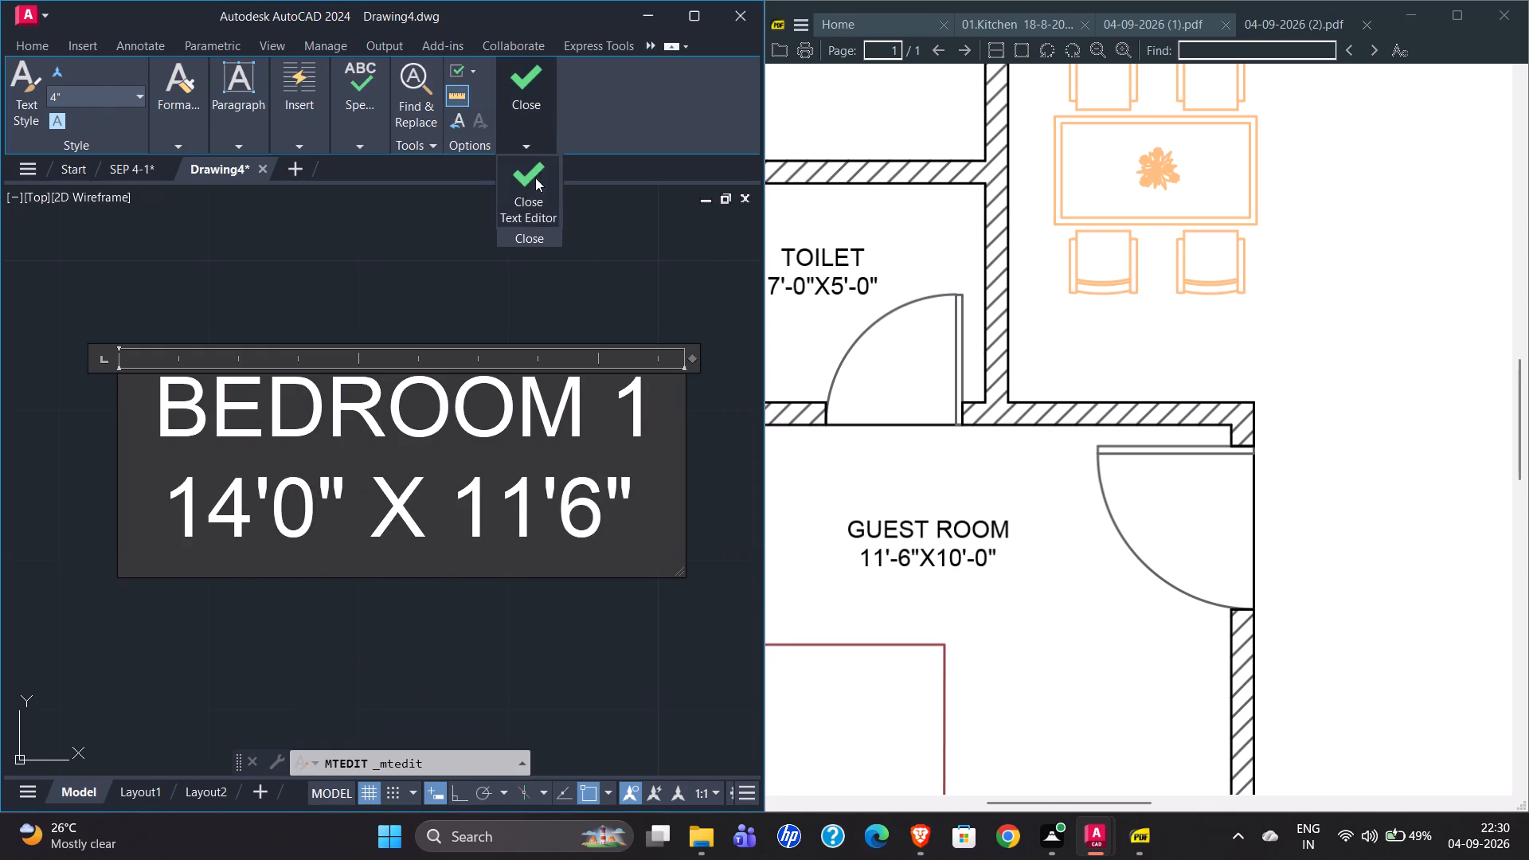
pyautogui.click(535, 178)
# Replace the letter O with the digit 0 in the BEDROOM 2 label's size line, giving 14'0" X 11'6", and close the text editor.
pyautogui.scroll(-3, 50, 537)
pyautogui.scroll(-1, 273, 544)
pyautogui.scroll(4, 577, 544)
pyautogui.doubleClick(546, 532)
pyautogui.doubleClick(546, 532)
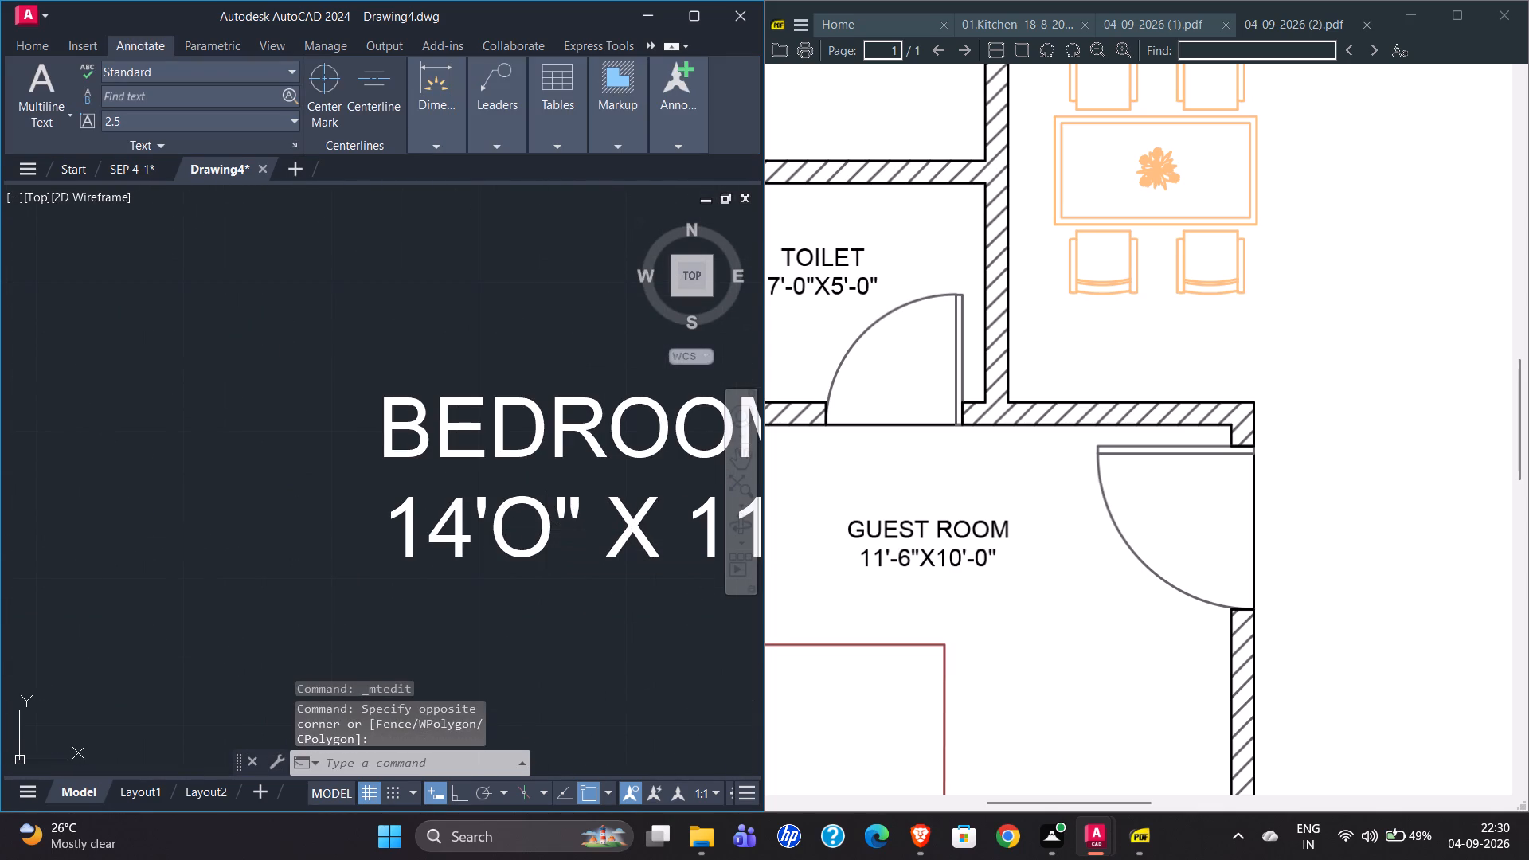
pyautogui.doubleClick(549, 526)
pyautogui.press('BackSpace')
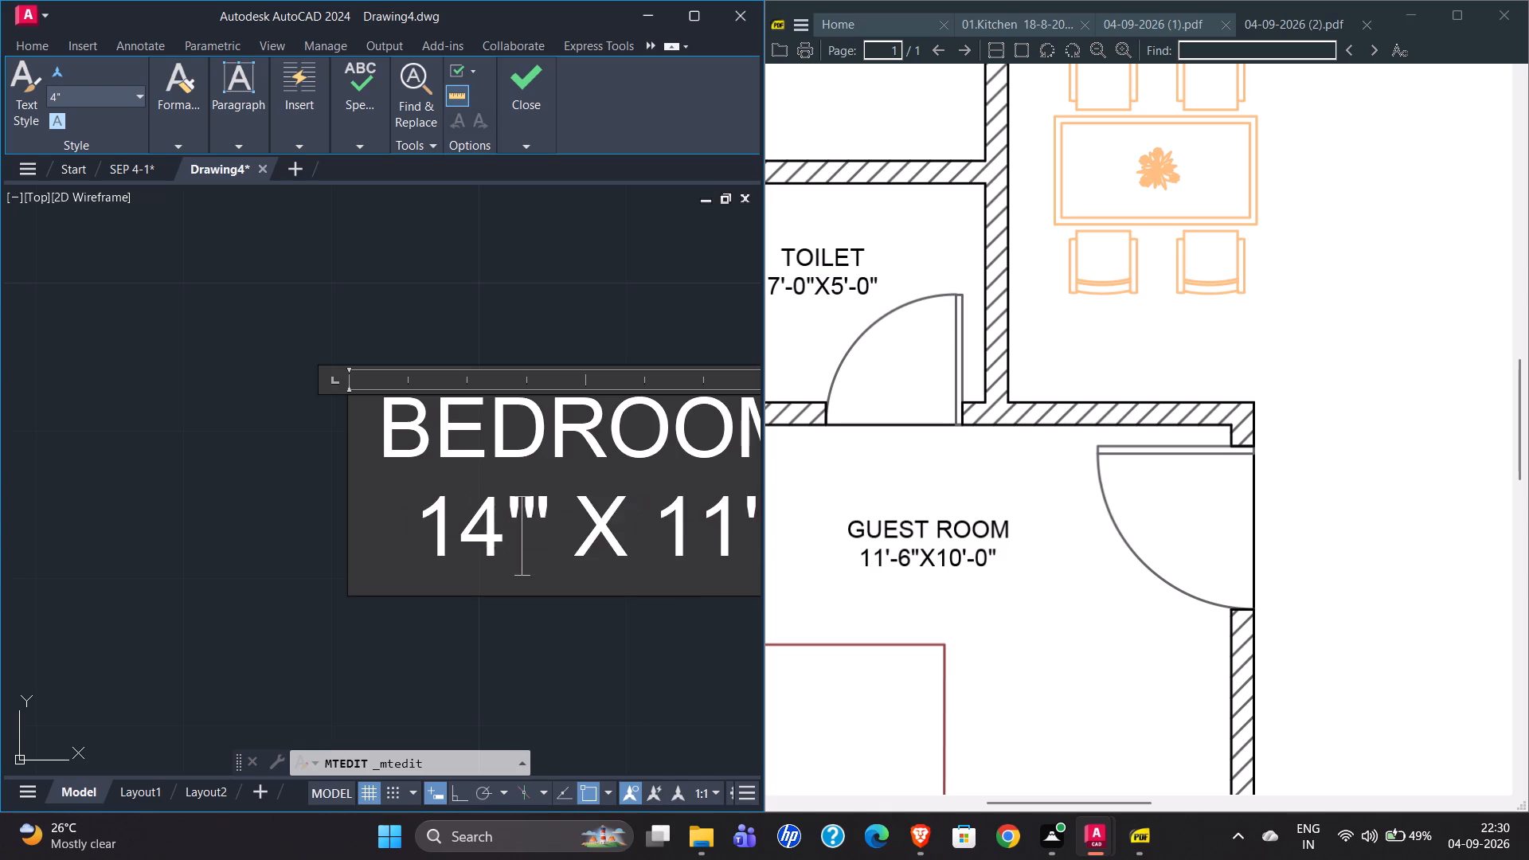
pyautogui.press('0')
pyautogui.click(524, 121)
pyautogui.click(538, 204)
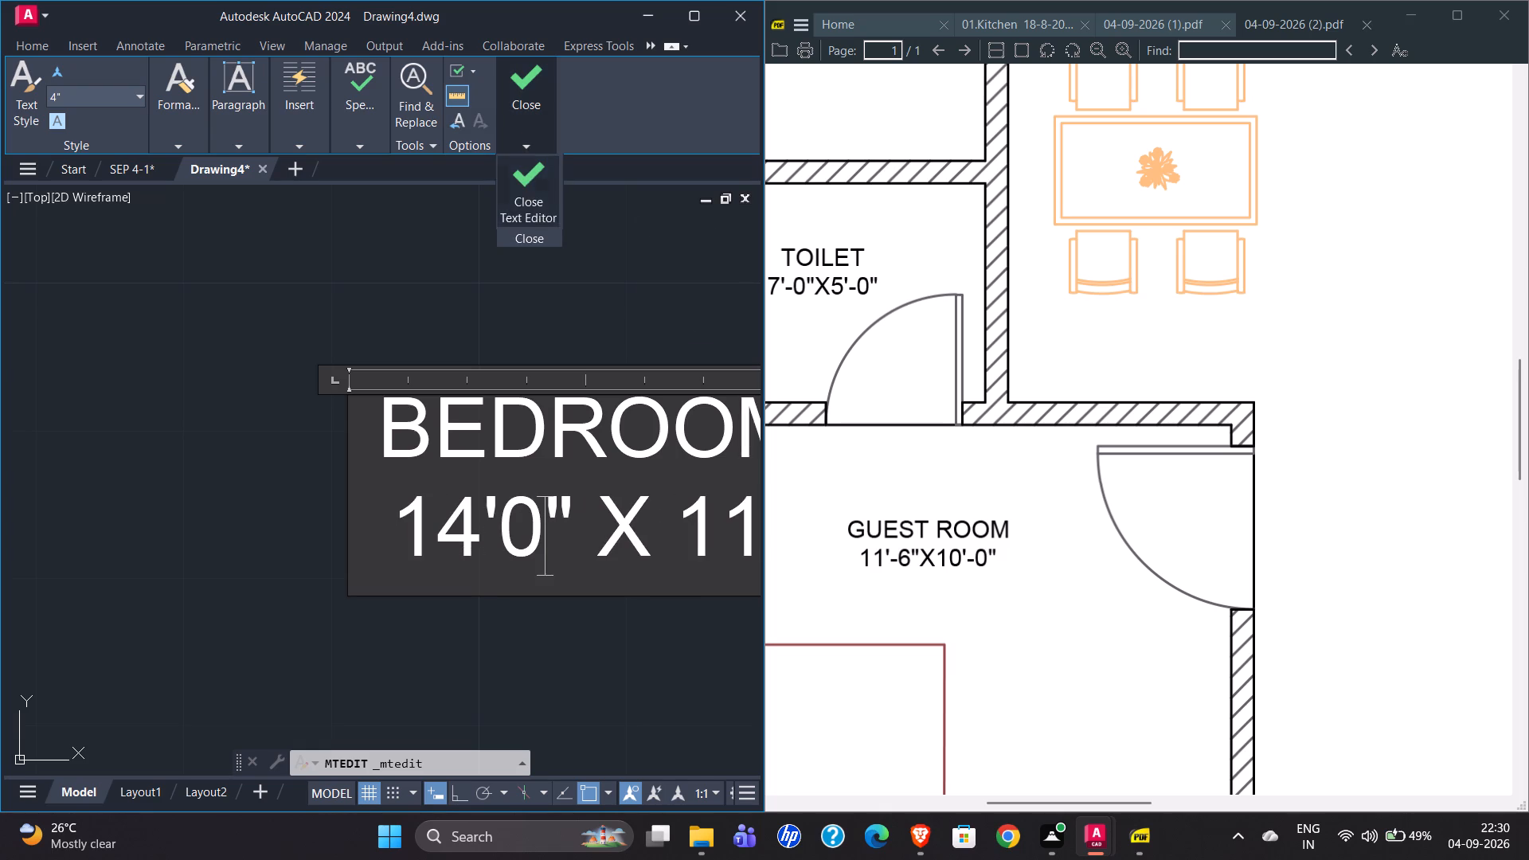
# Review the room labels across the drawing against the reference PDF's ground floor plan.
pyautogui.scroll(-2, 233, 397)
pyautogui.scroll(-3, 369, 426)
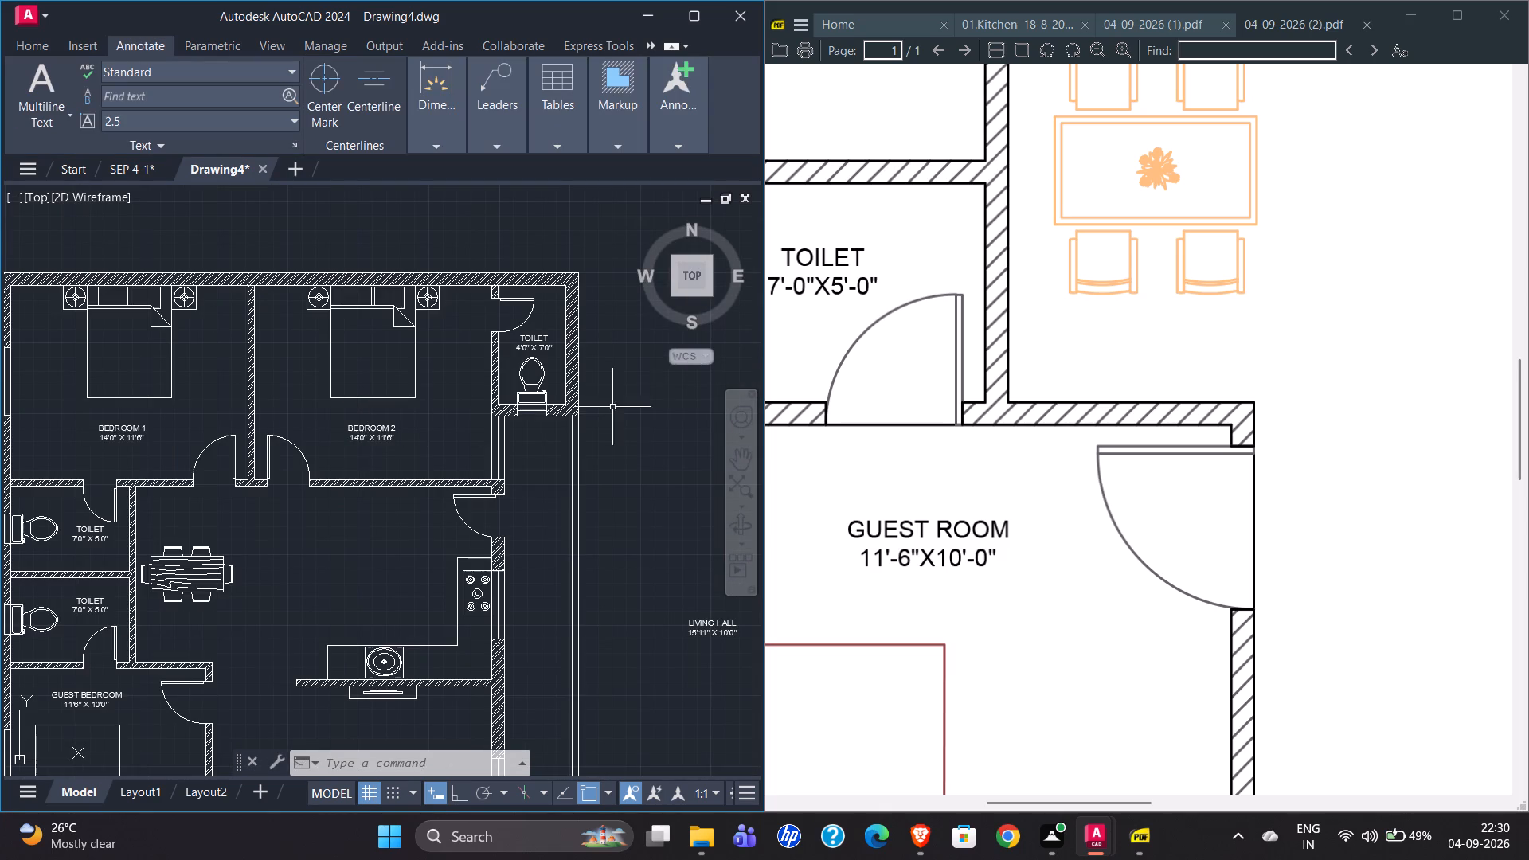
pyautogui.scroll(4, 542, 330)
pyautogui.scroll(-2, 443, 346)
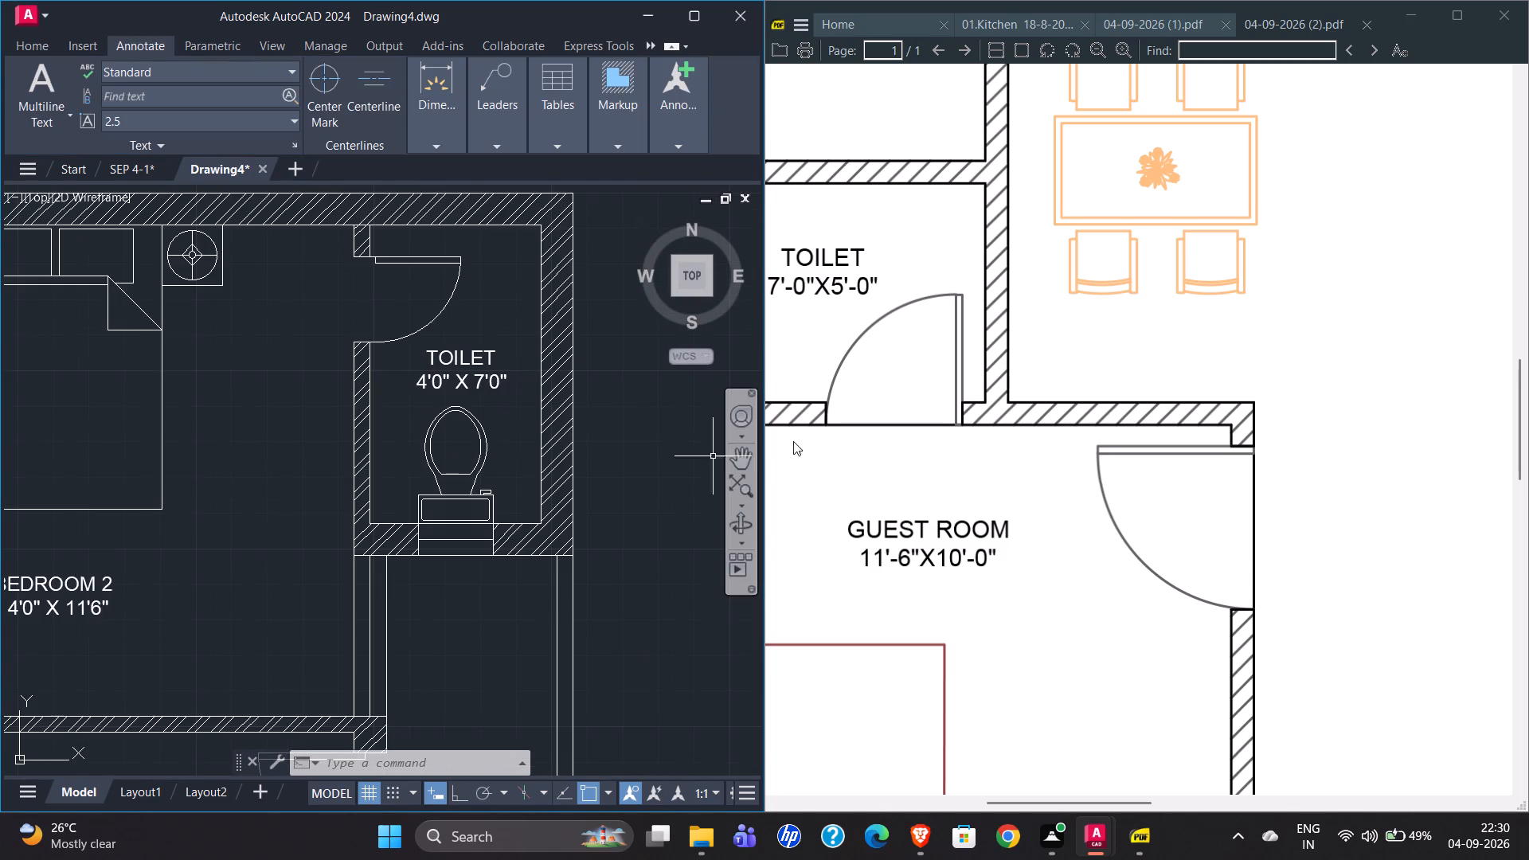
pyautogui.scroll(-2, 820, 432)
pyautogui.keyDown('ctrl'); pyautogui.scroll(-3, 983, 424); pyautogui.keyUp('ctrl')
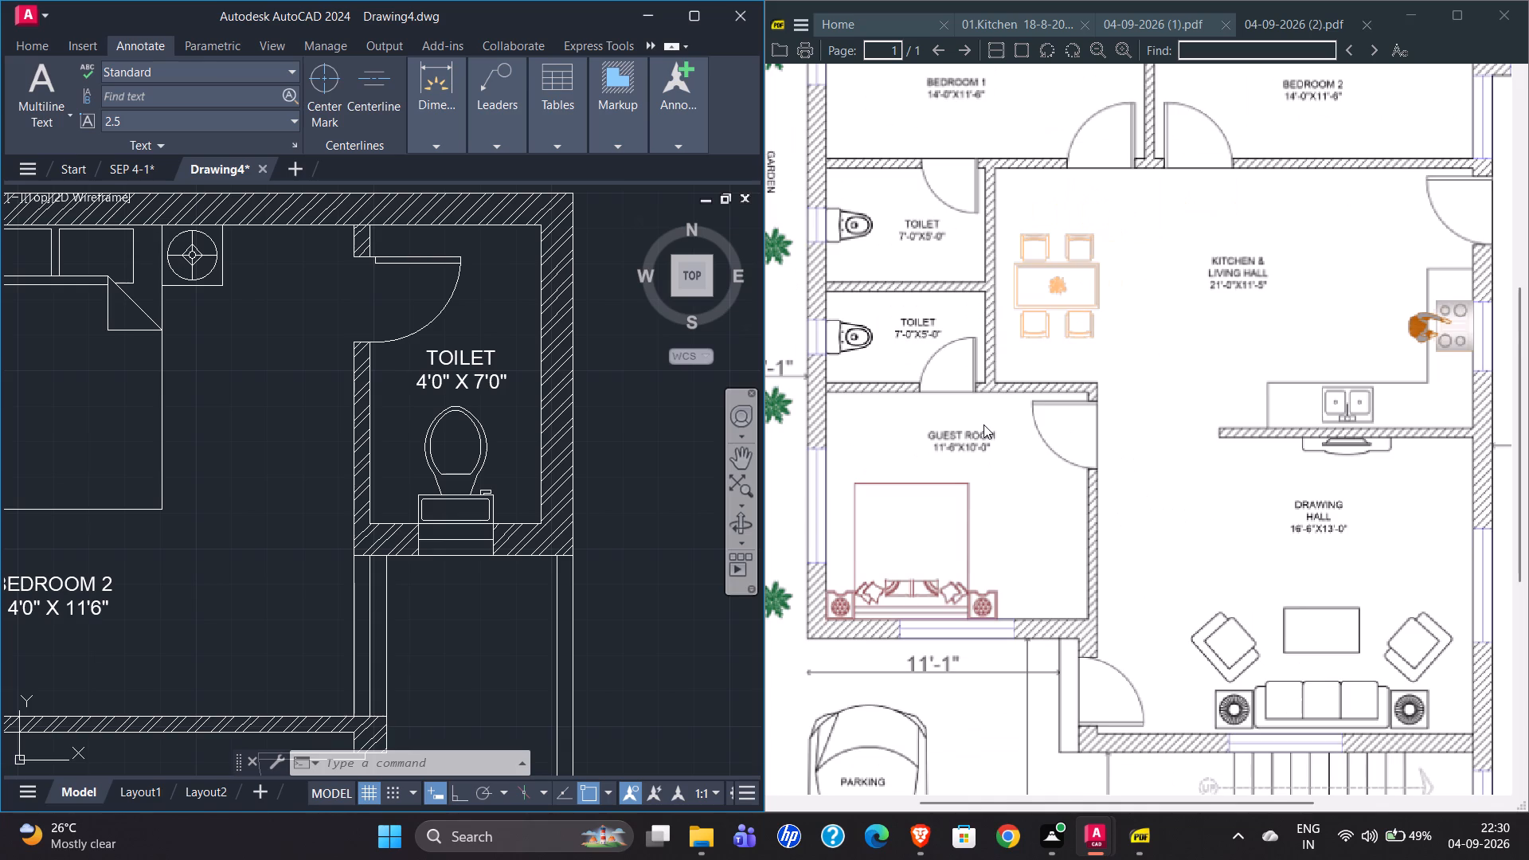
pyautogui.scroll(-2, 632, 439)
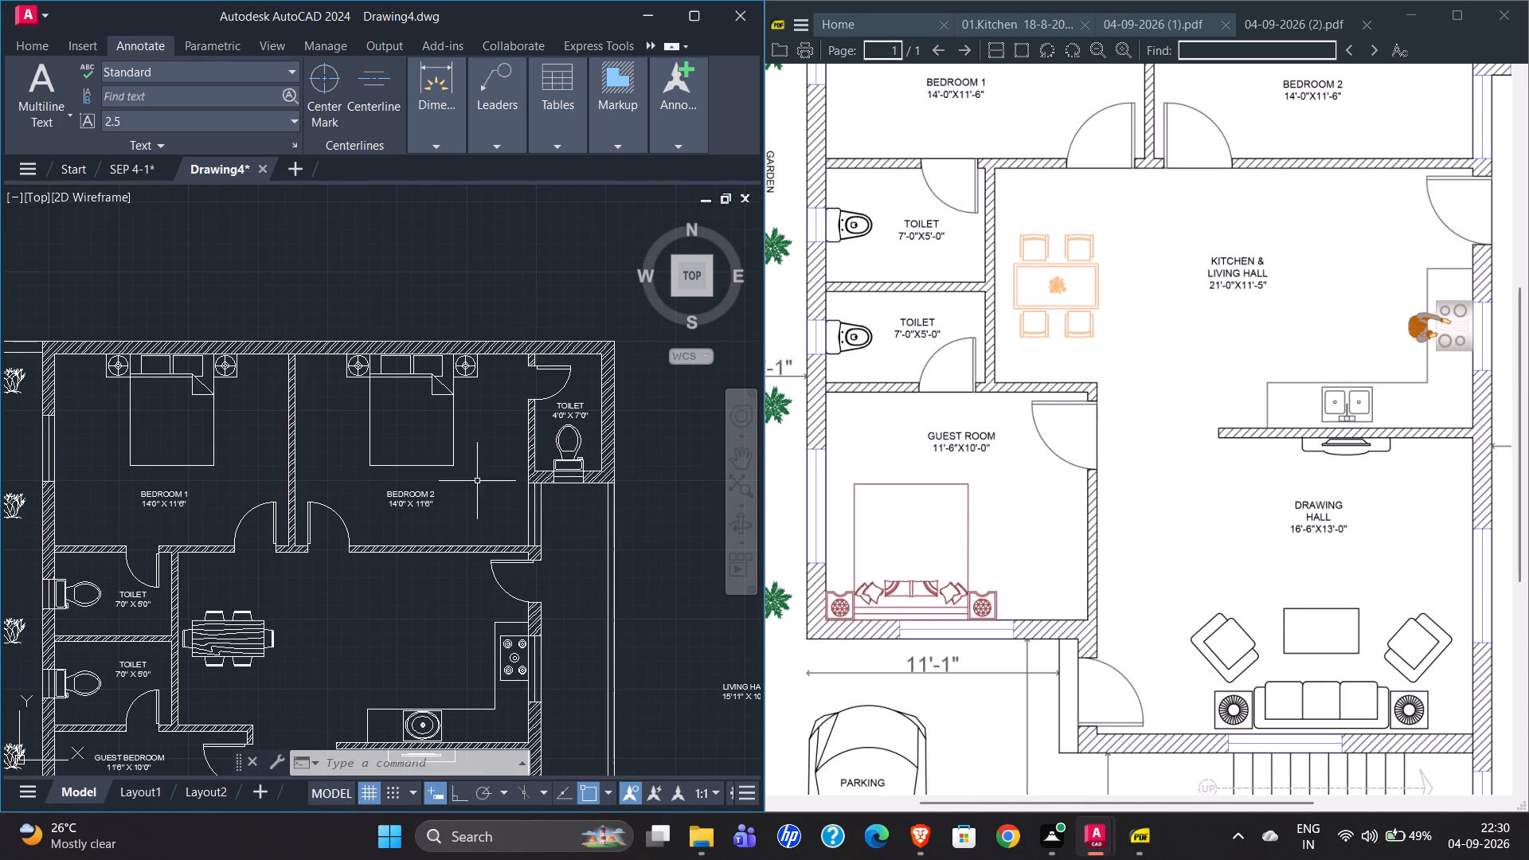
pyautogui.scroll(-1, 406, 388)
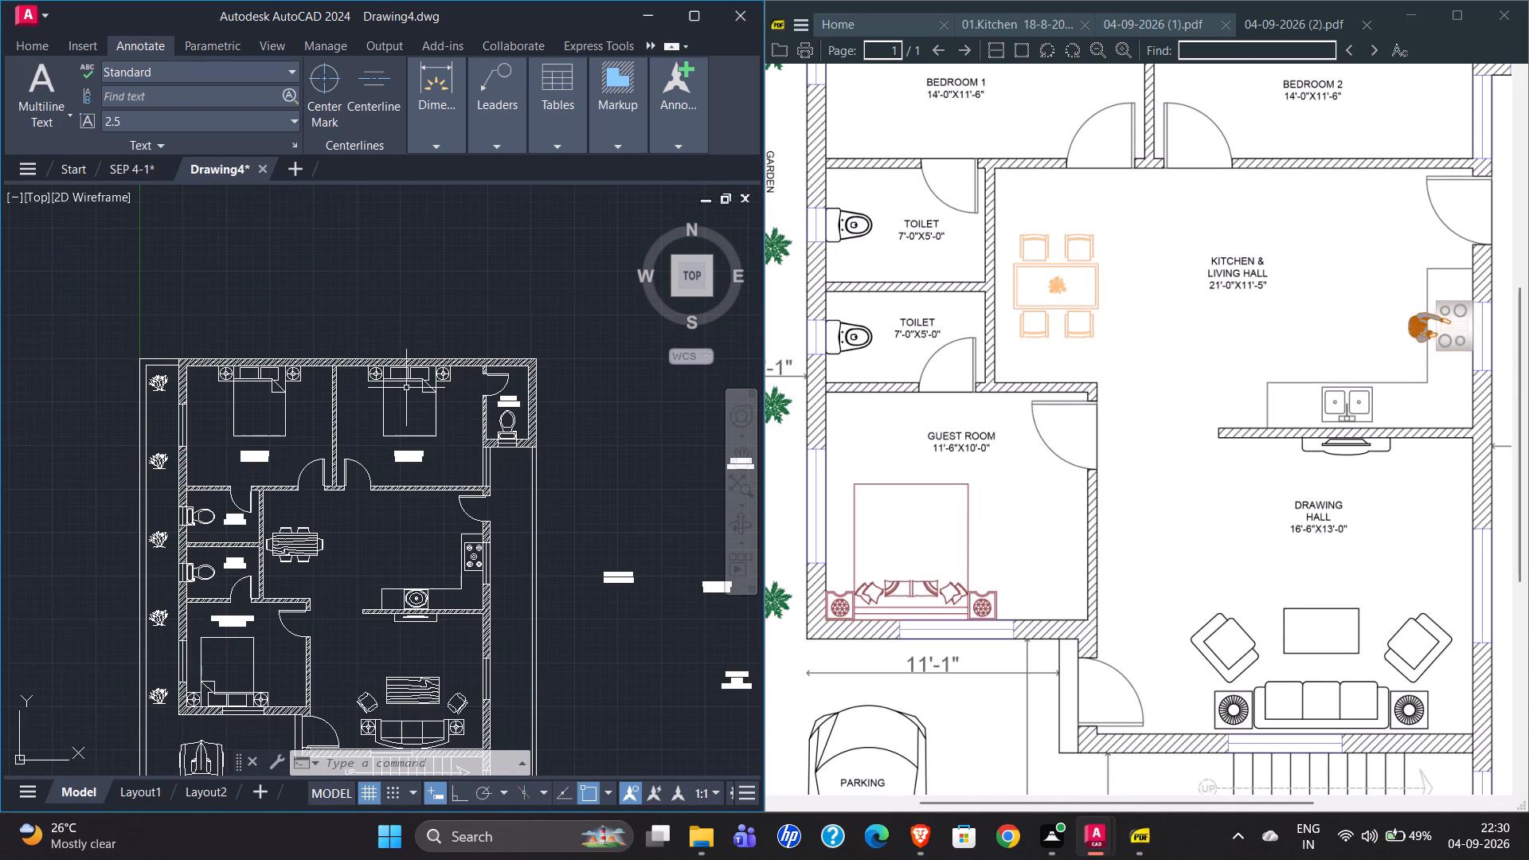
pyautogui.scroll(-1, 371, 388)
pyautogui.scroll(-11, 1394, 531)
# Move the DRAWING HALL label from outside the plan into the drawing hall, between the TV unit and the centre table.
pyautogui.scroll(1, 1320, 530)
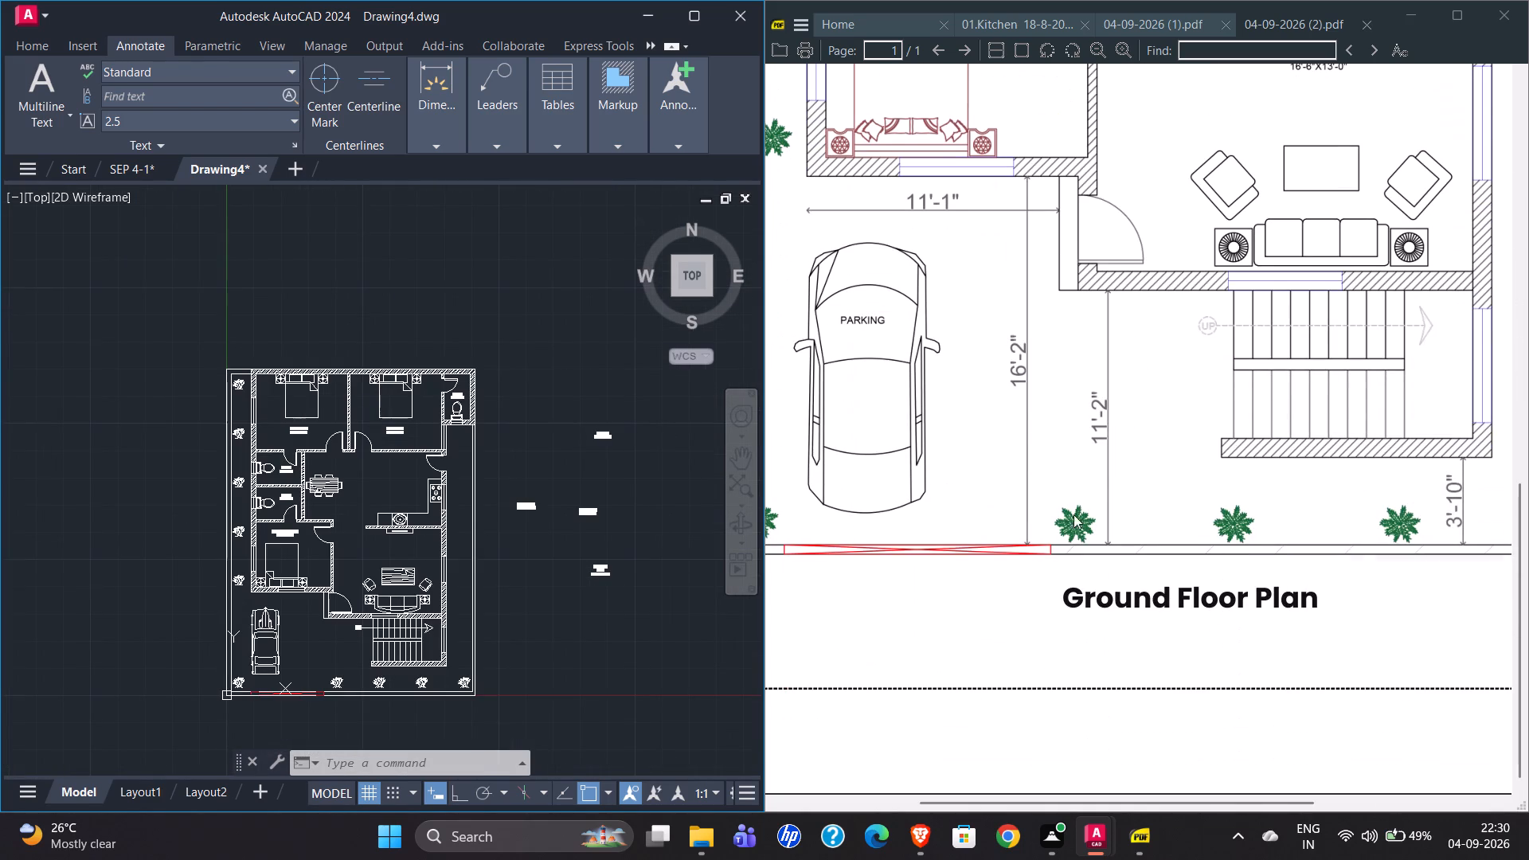
pyautogui.scroll(3, 564, 537)
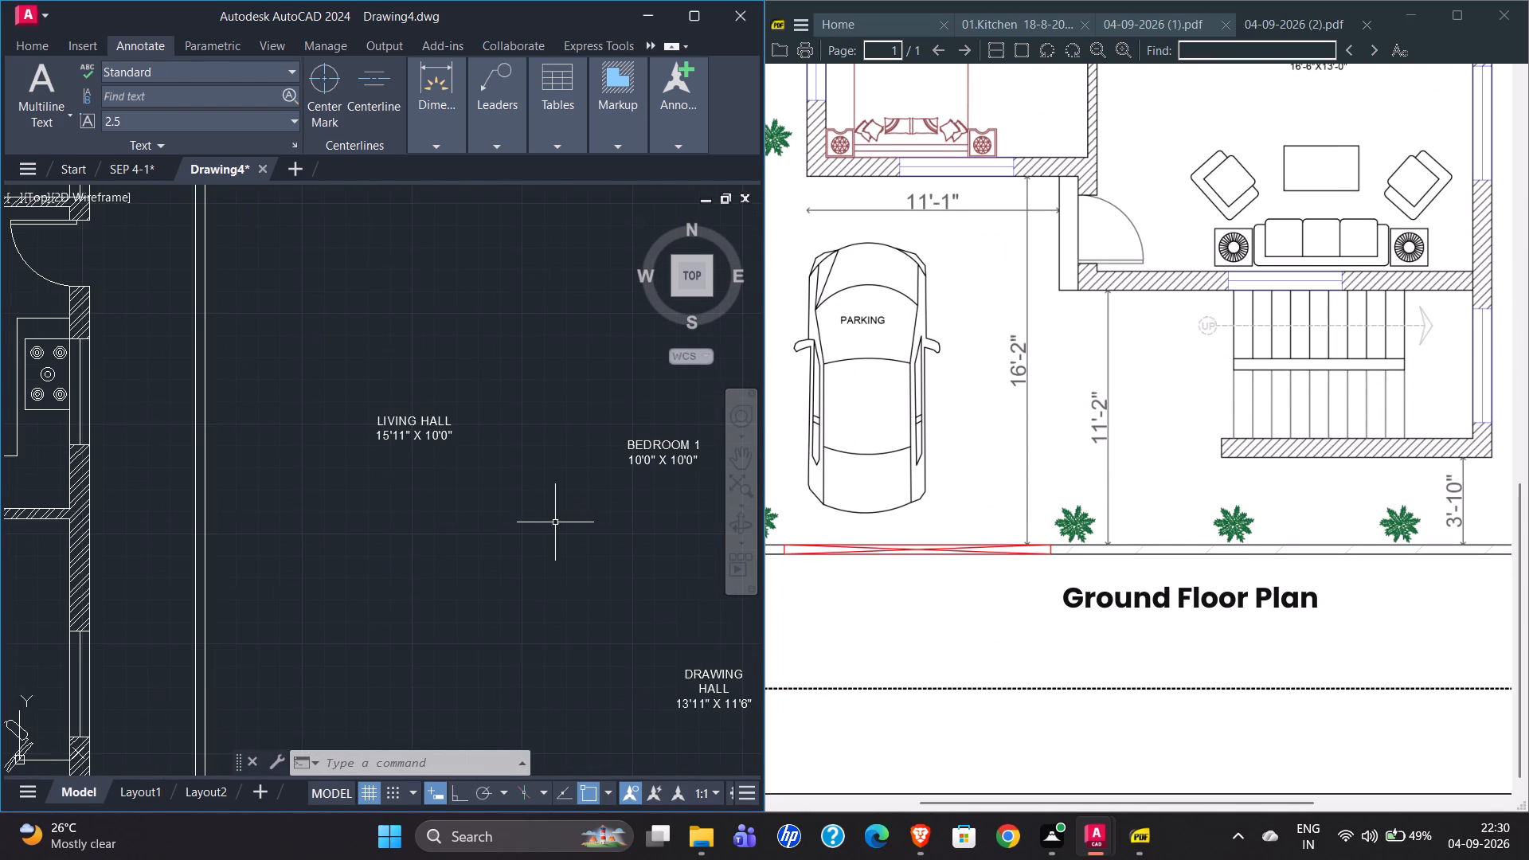
pyautogui.scroll(-1, 398, 498)
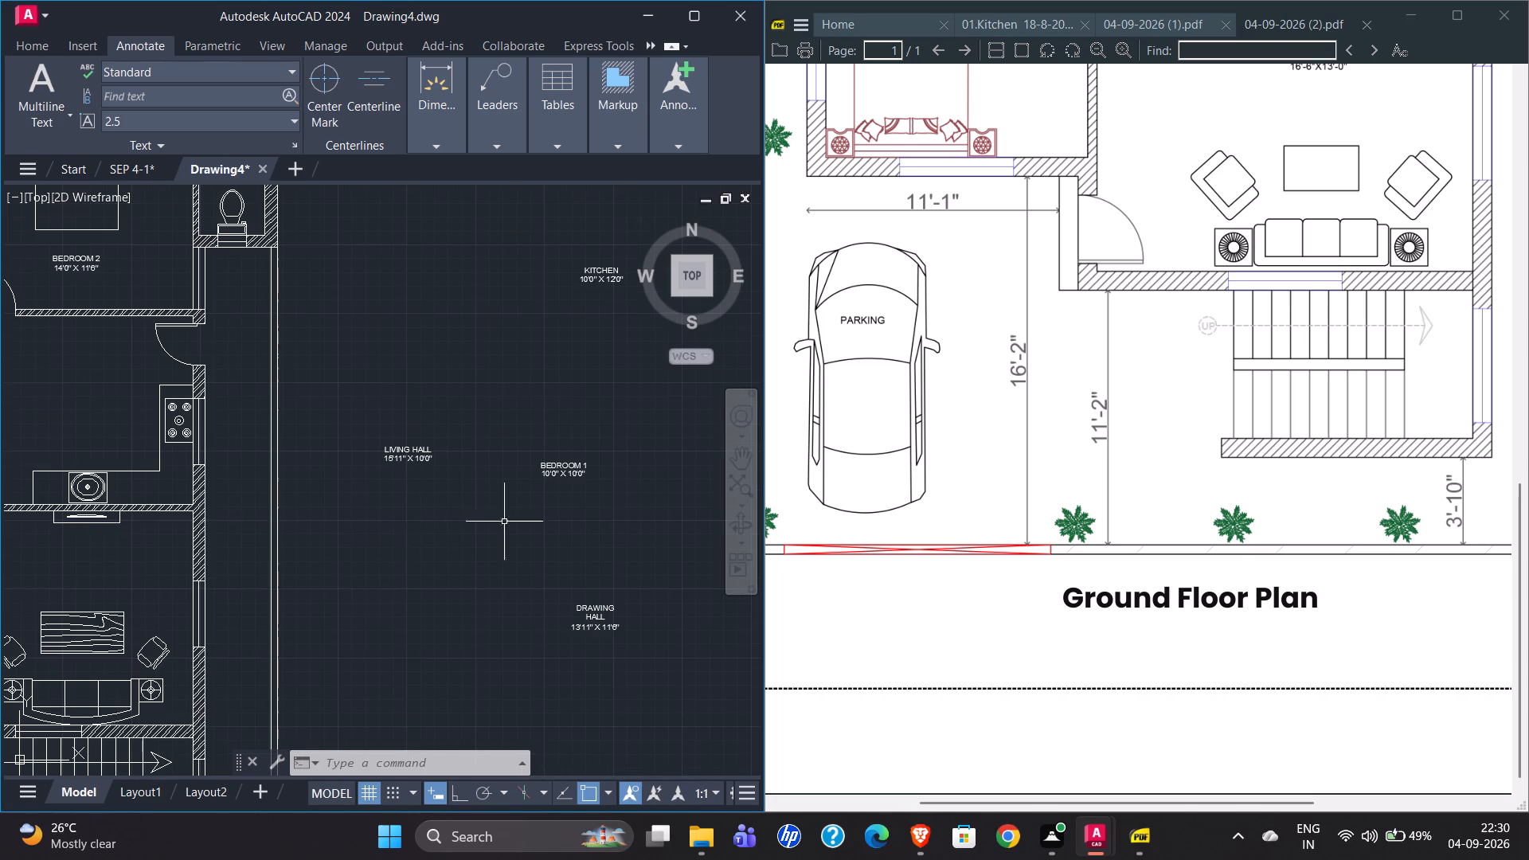
pyautogui.click(603, 614)
pyautogui.press('m')
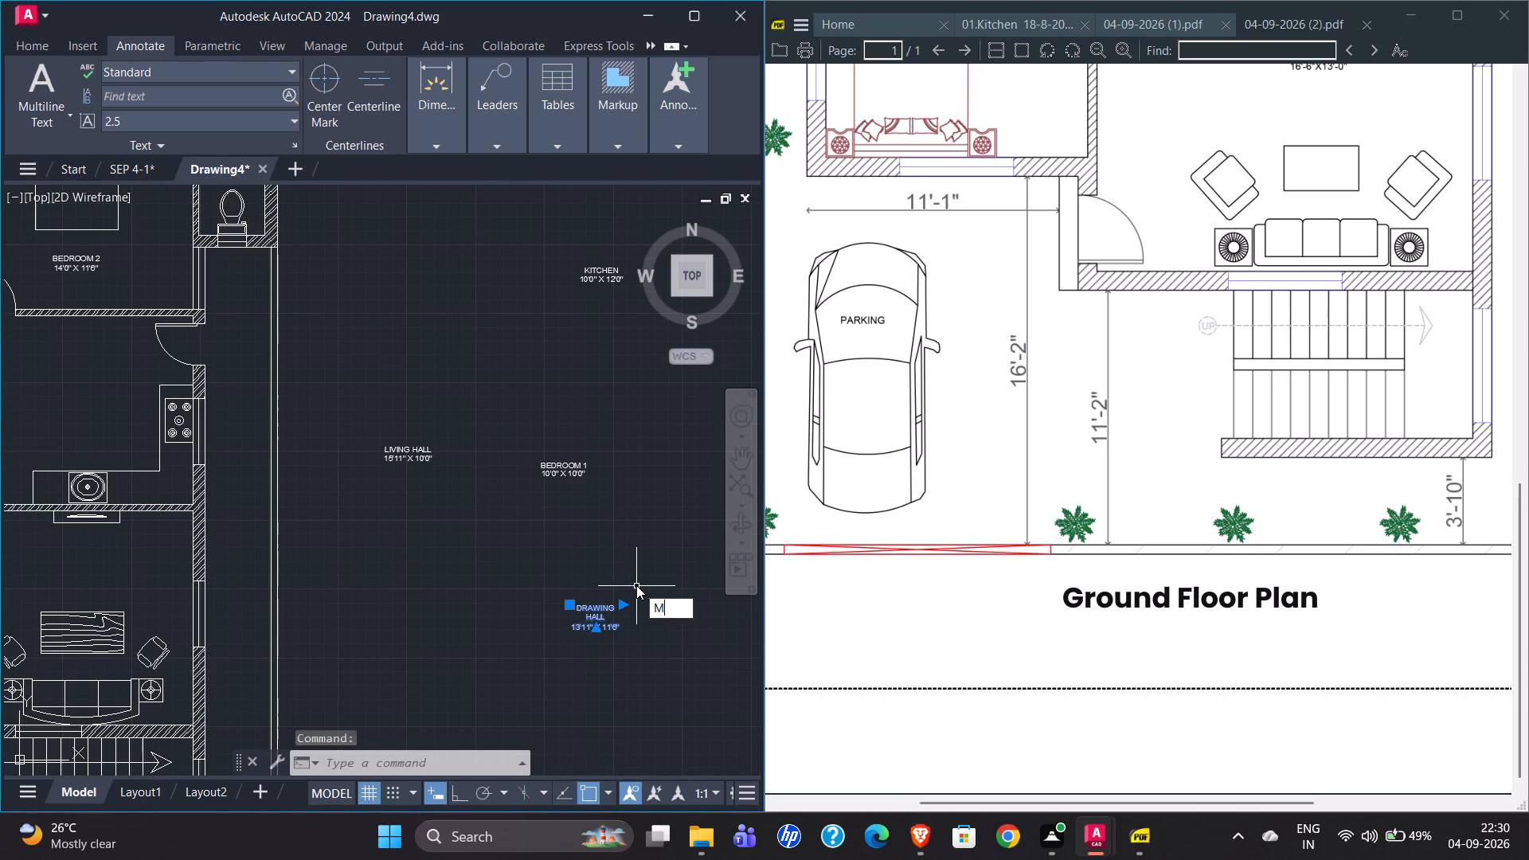
pyautogui.press('Return')
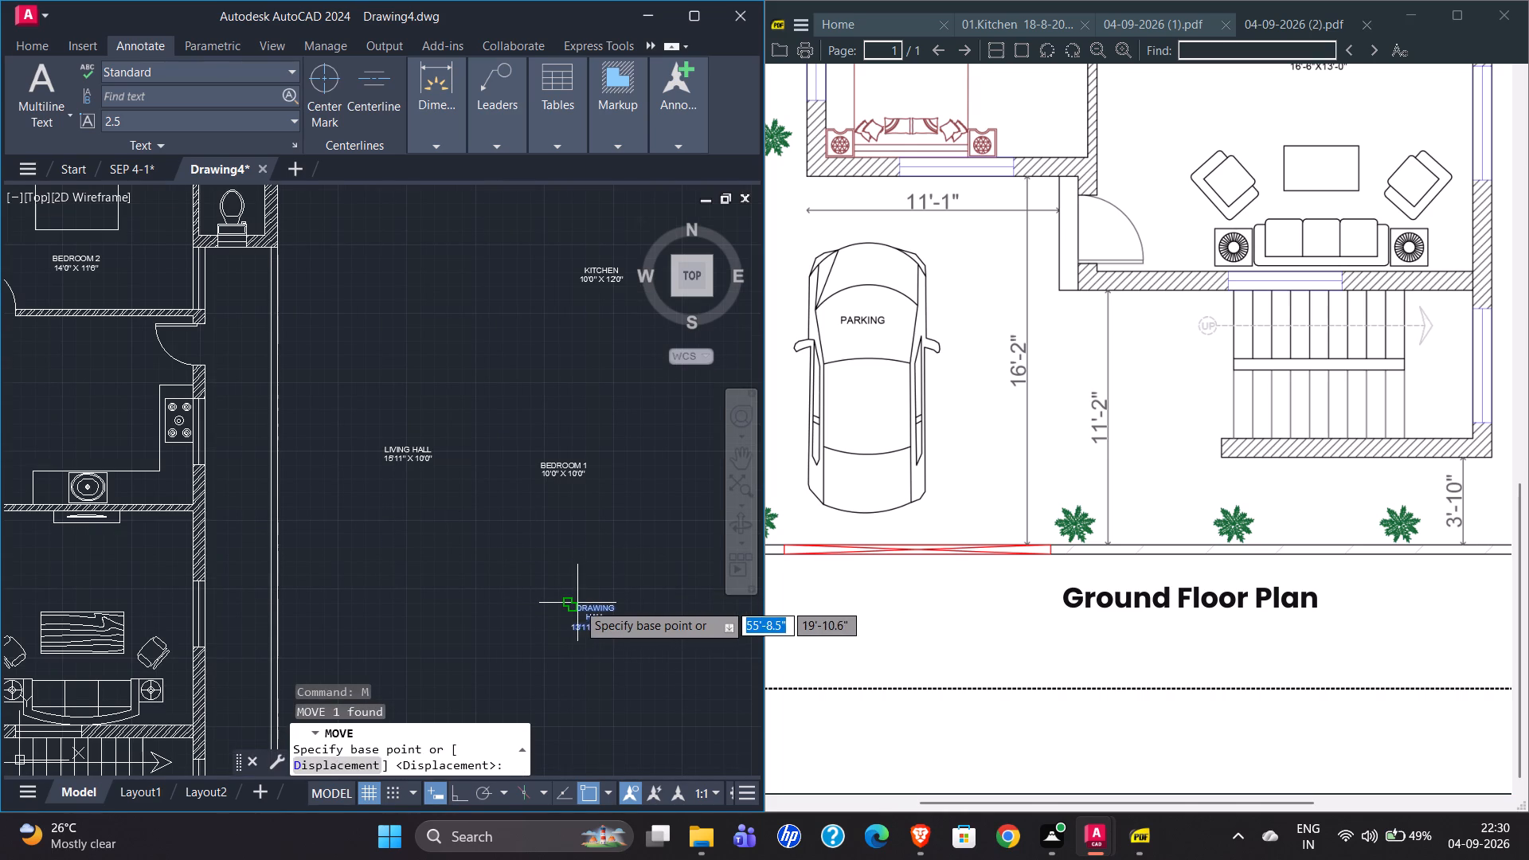
pyautogui.click(574, 603)
pyautogui.scroll(-1, 677, 592)
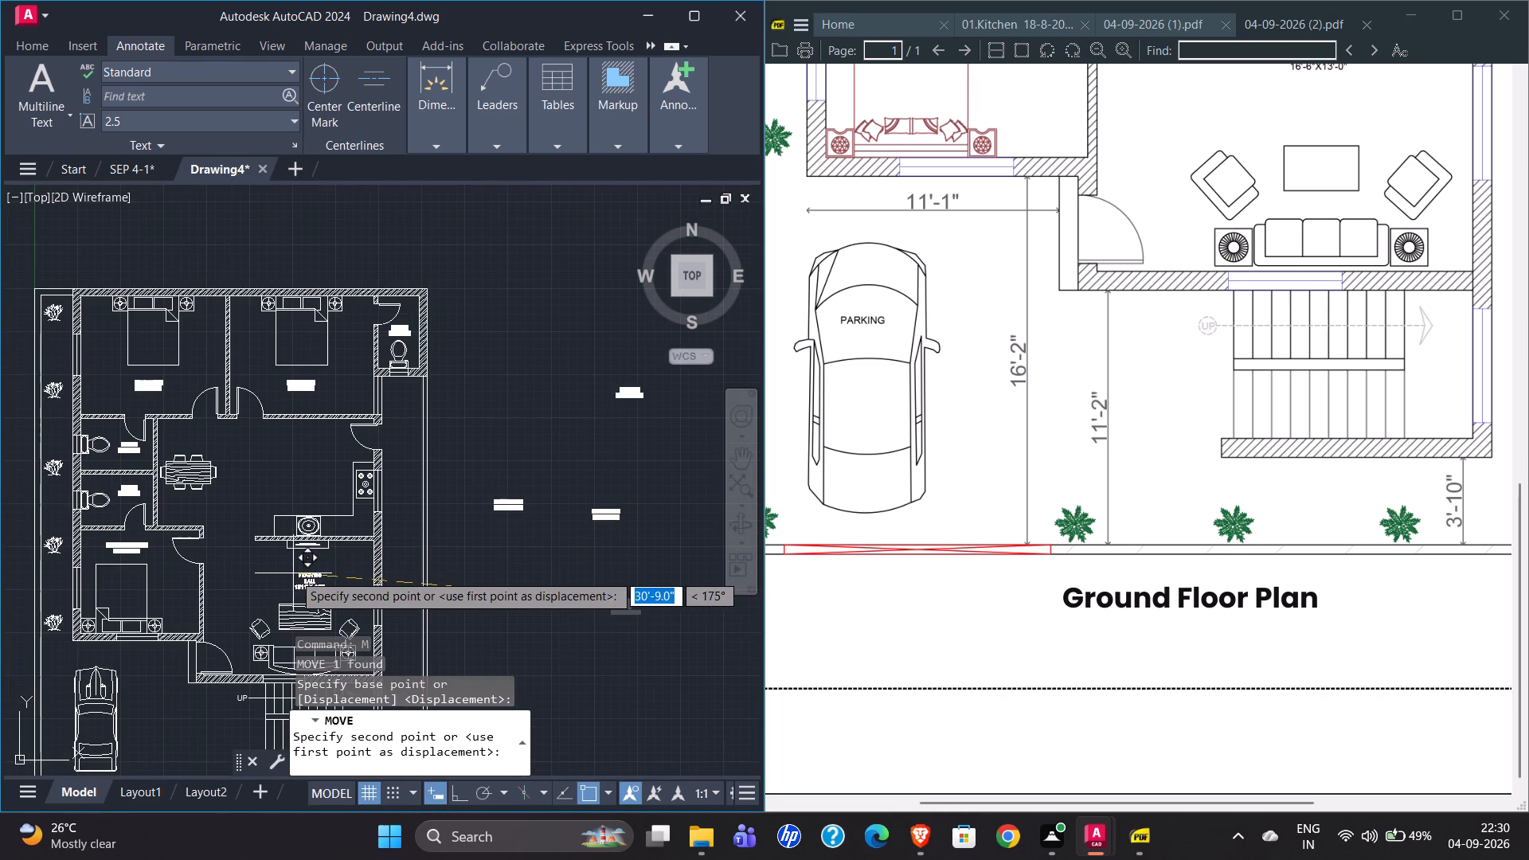
pyautogui.scroll(3, 292, 573)
pyautogui.click(272, 562)
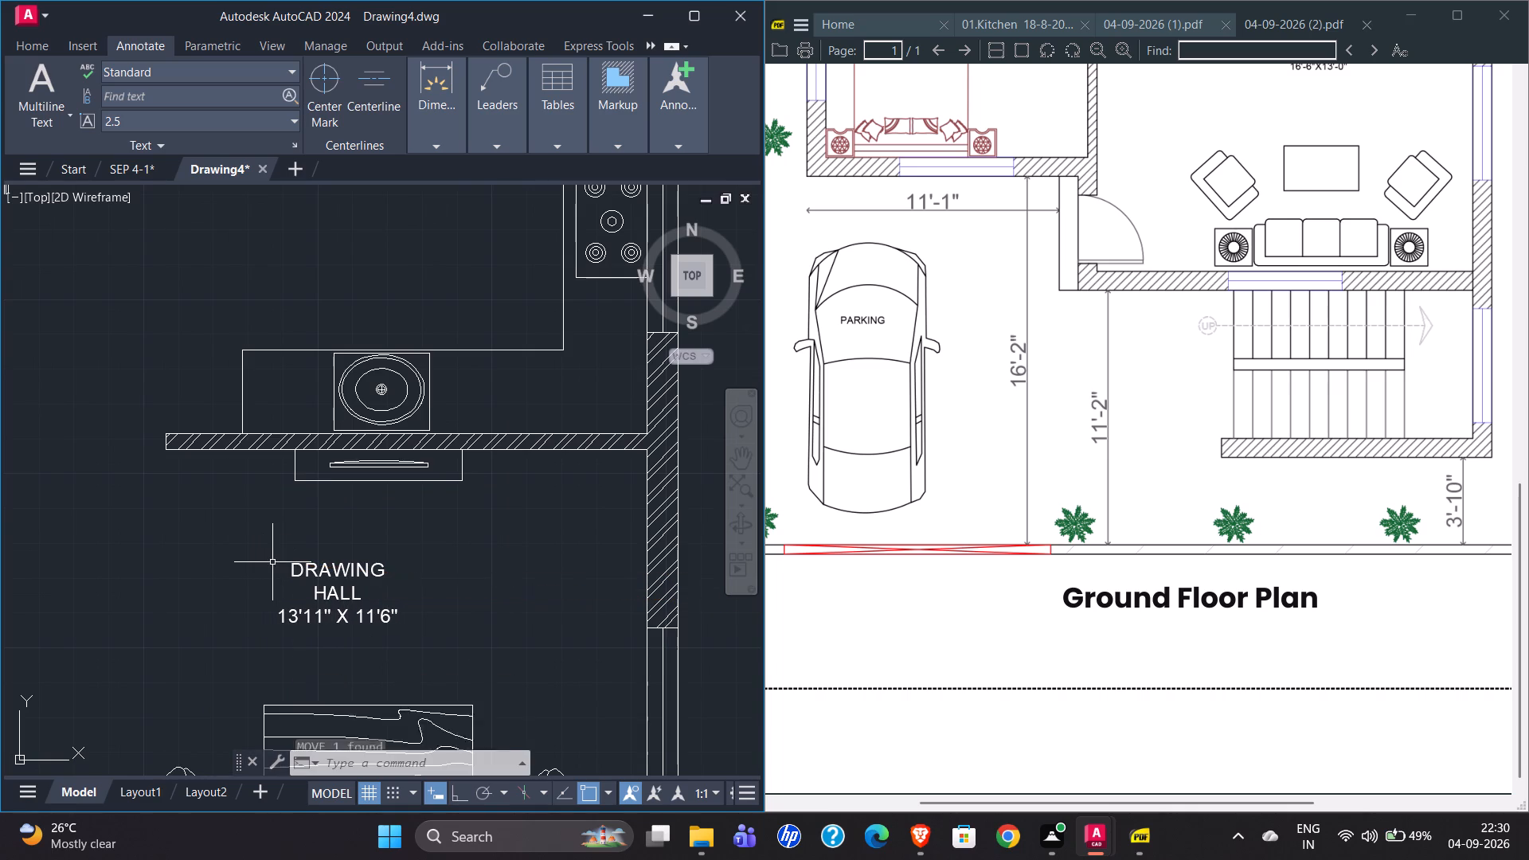
# Change the first dimension in the DRAWING HALL label's size line to 16'6", following the reference PDF.
pyautogui.scroll(6, 1373, 504)
pyautogui.scroll(-1, 1373, 504)
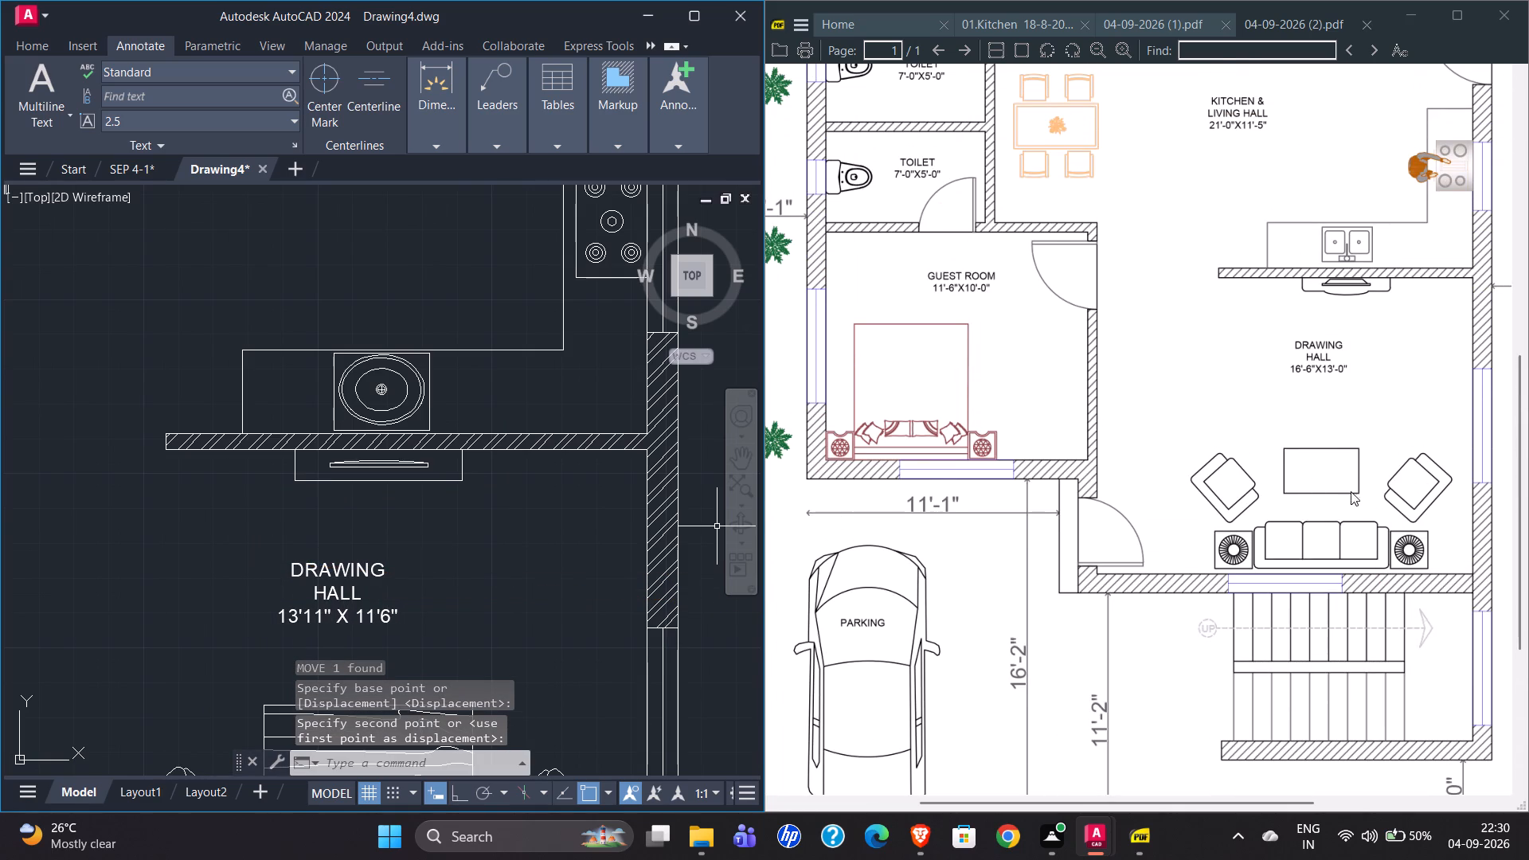
pyautogui.scroll(1, 1346, 360)
pyautogui.scroll(-1, 1344, 362)
pyautogui.scroll(1, 1343, 362)
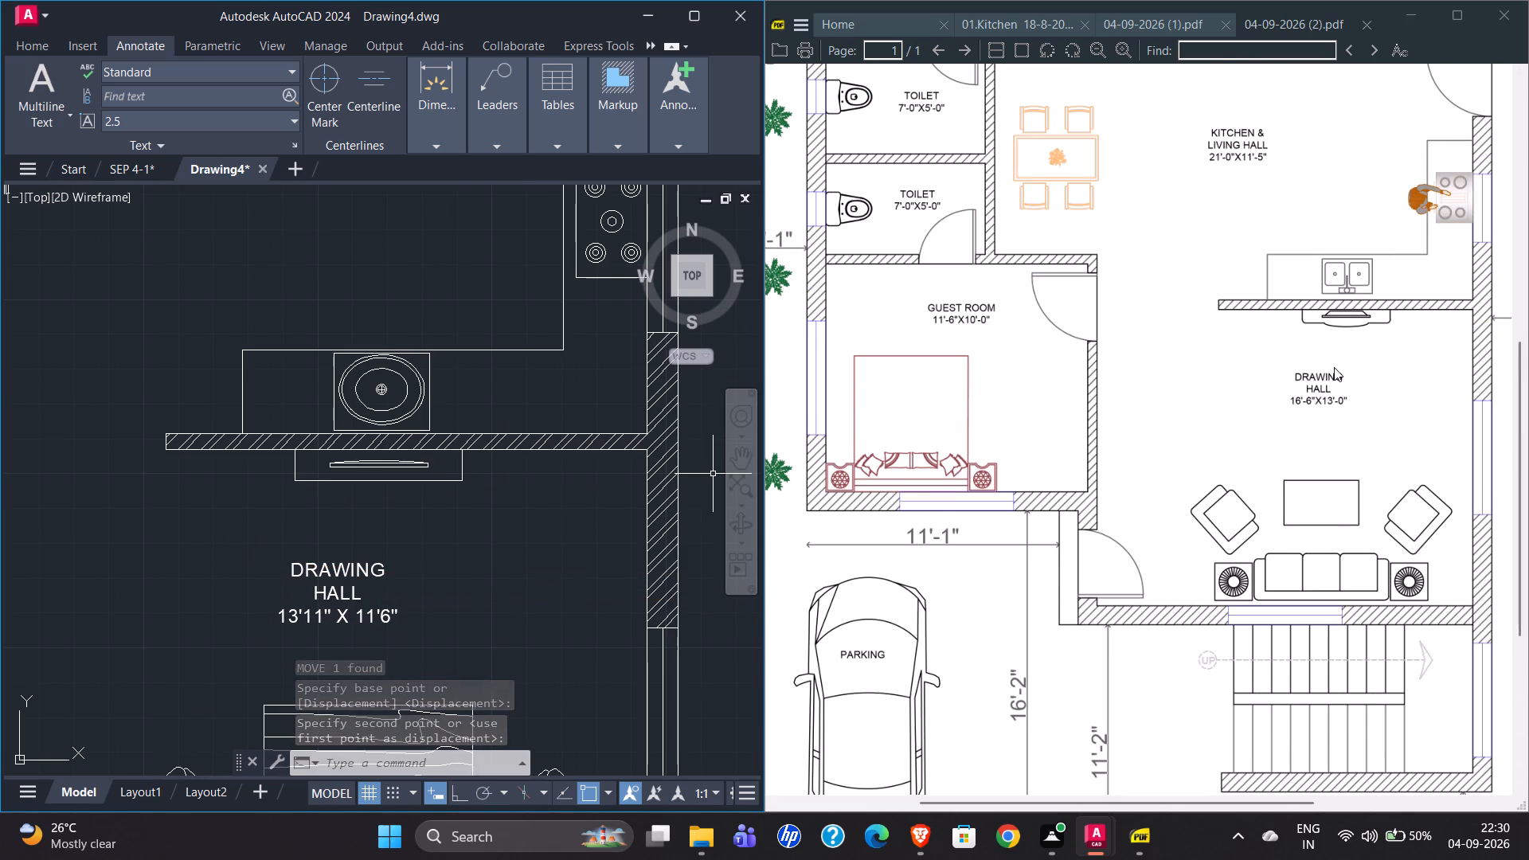
pyautogui.keyDown('ctrl'); pyautogui.scroll(3, 1325, 405); pyautogui.keyUp('ctrl')
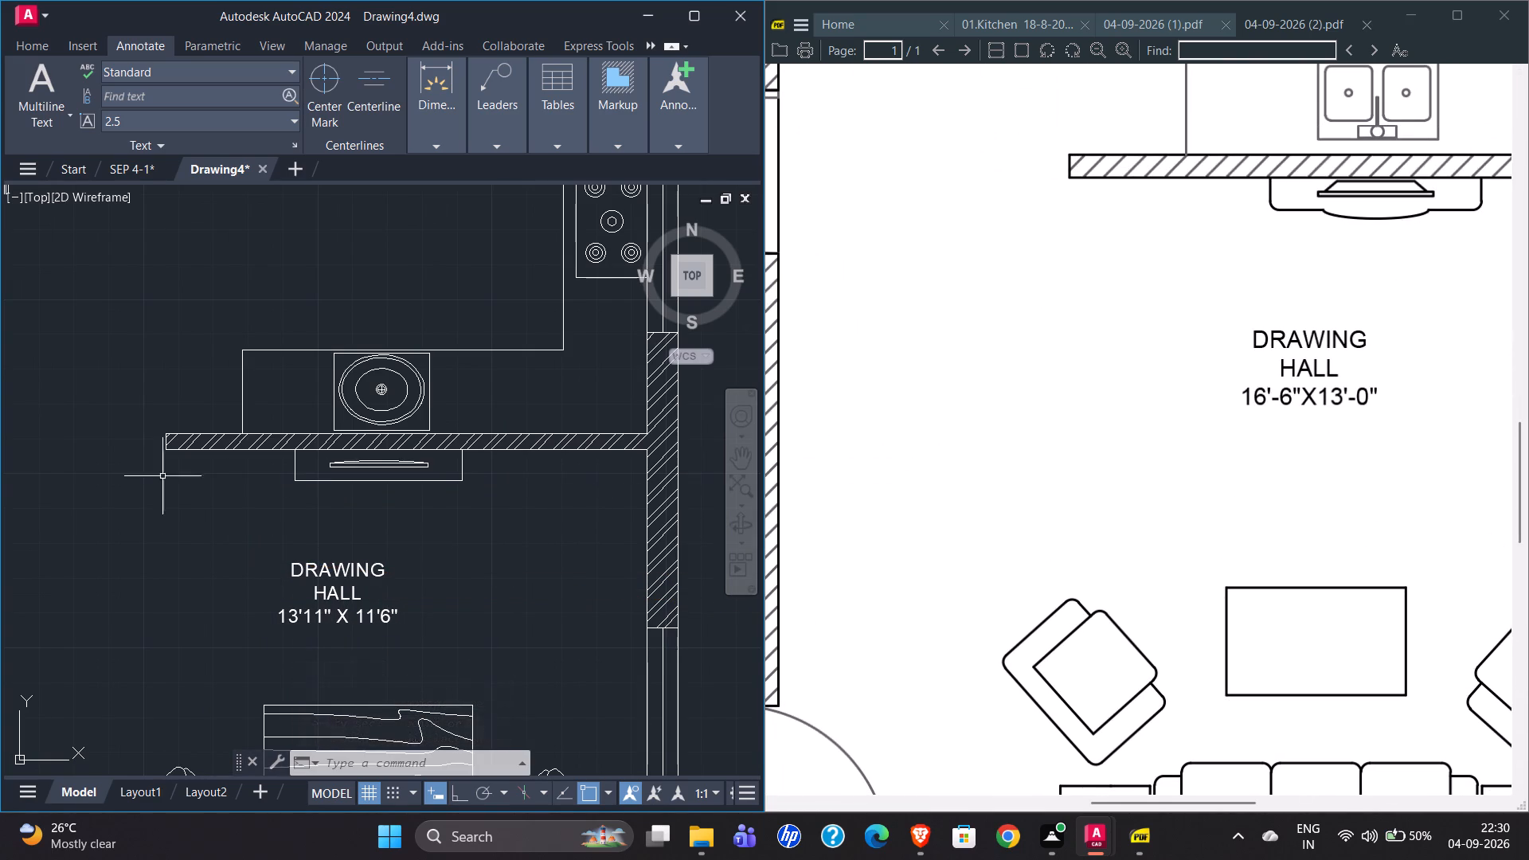
pyautogui.scroll(3, 318, 613)
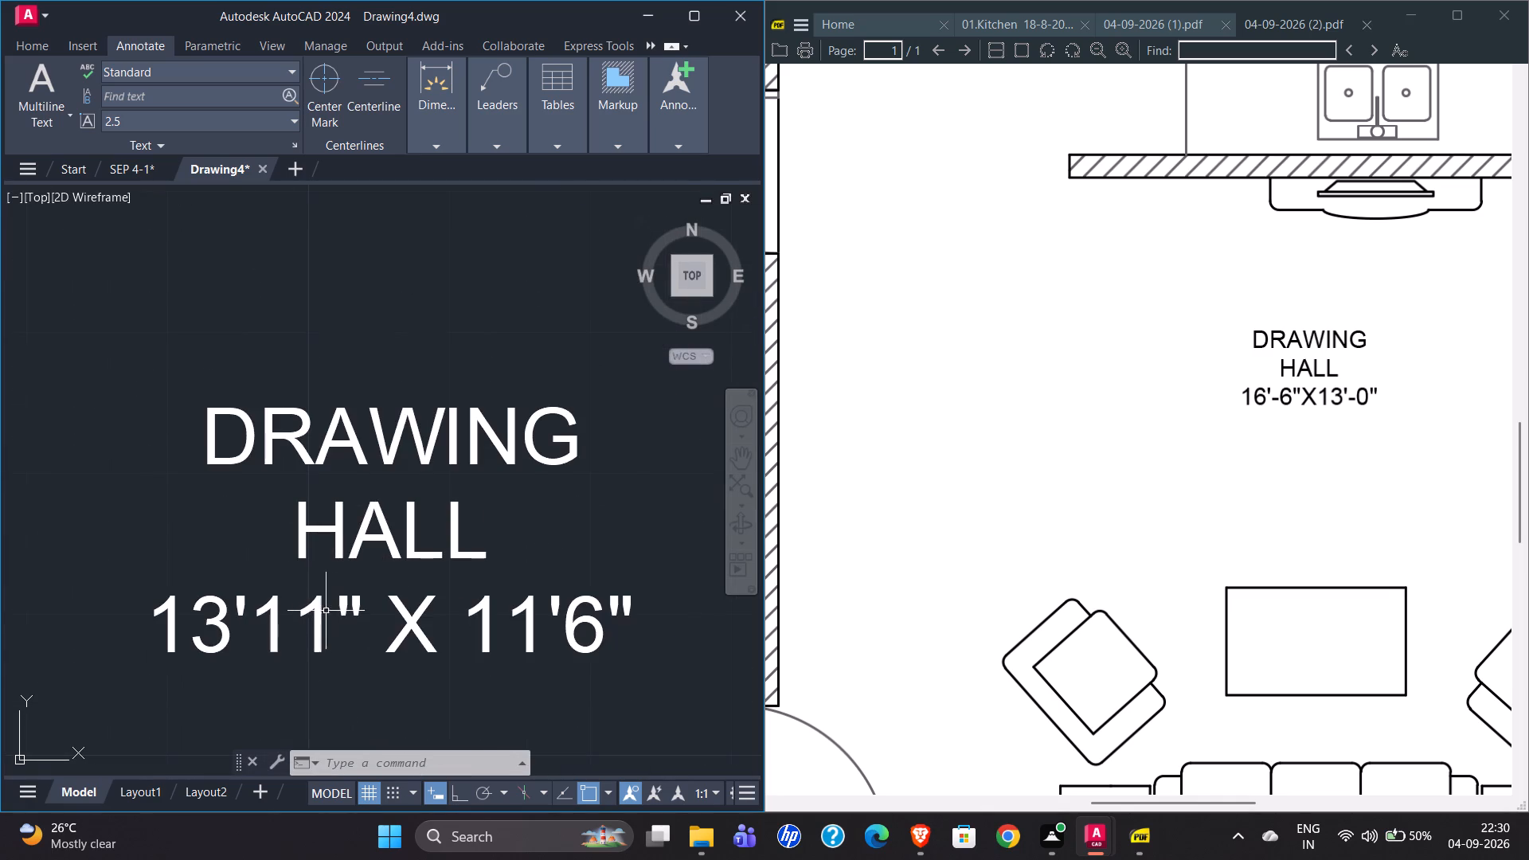
pyautogui.click(314, 616)
pyautogui.click(316, 616)
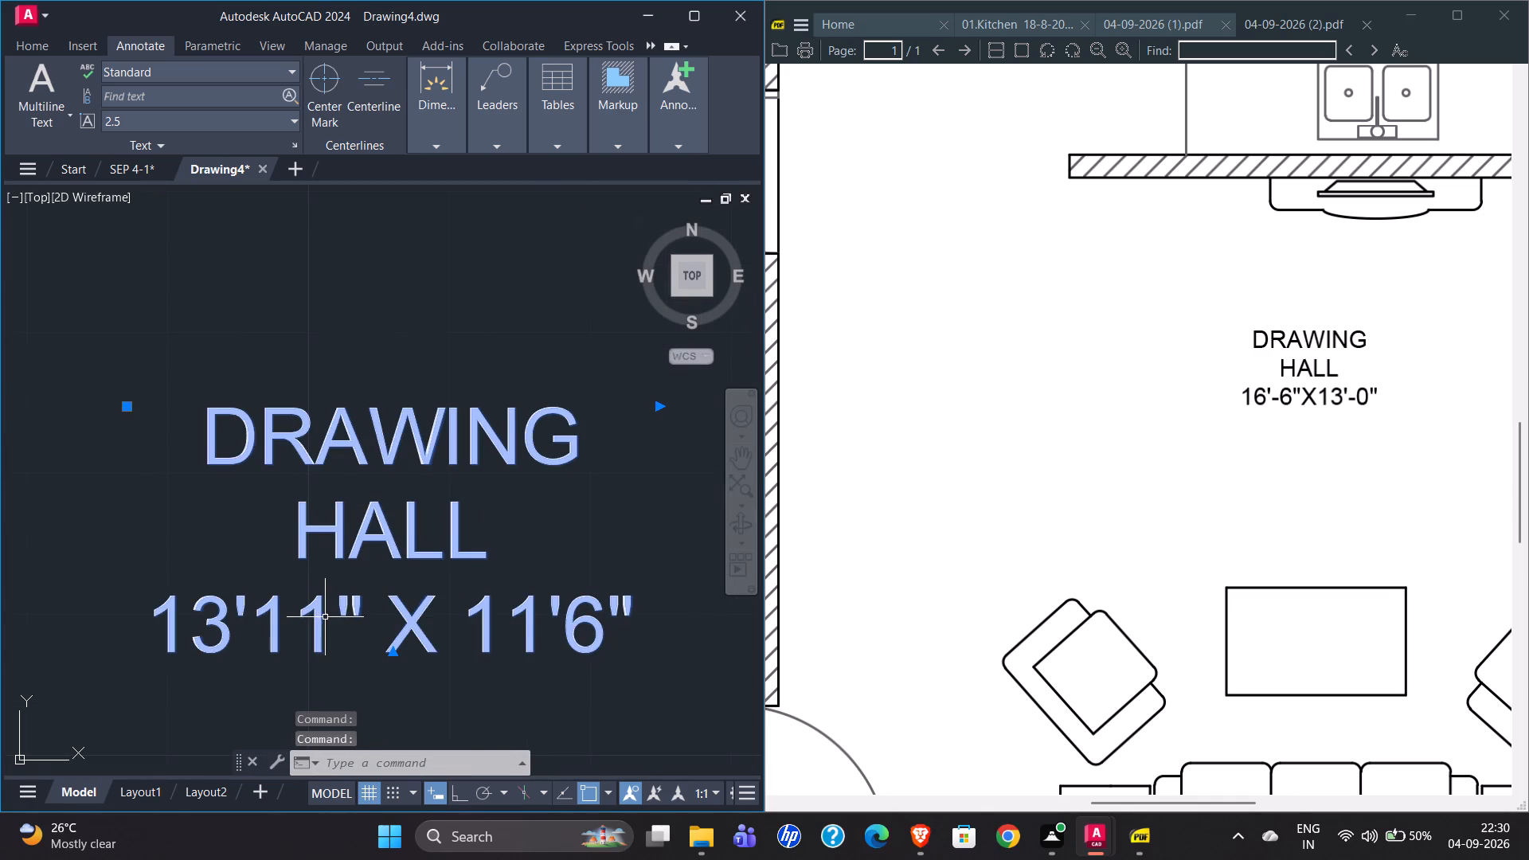
pyautogui.doubleClick(325, 617)
pyautogui.doubleClick(314, 630)
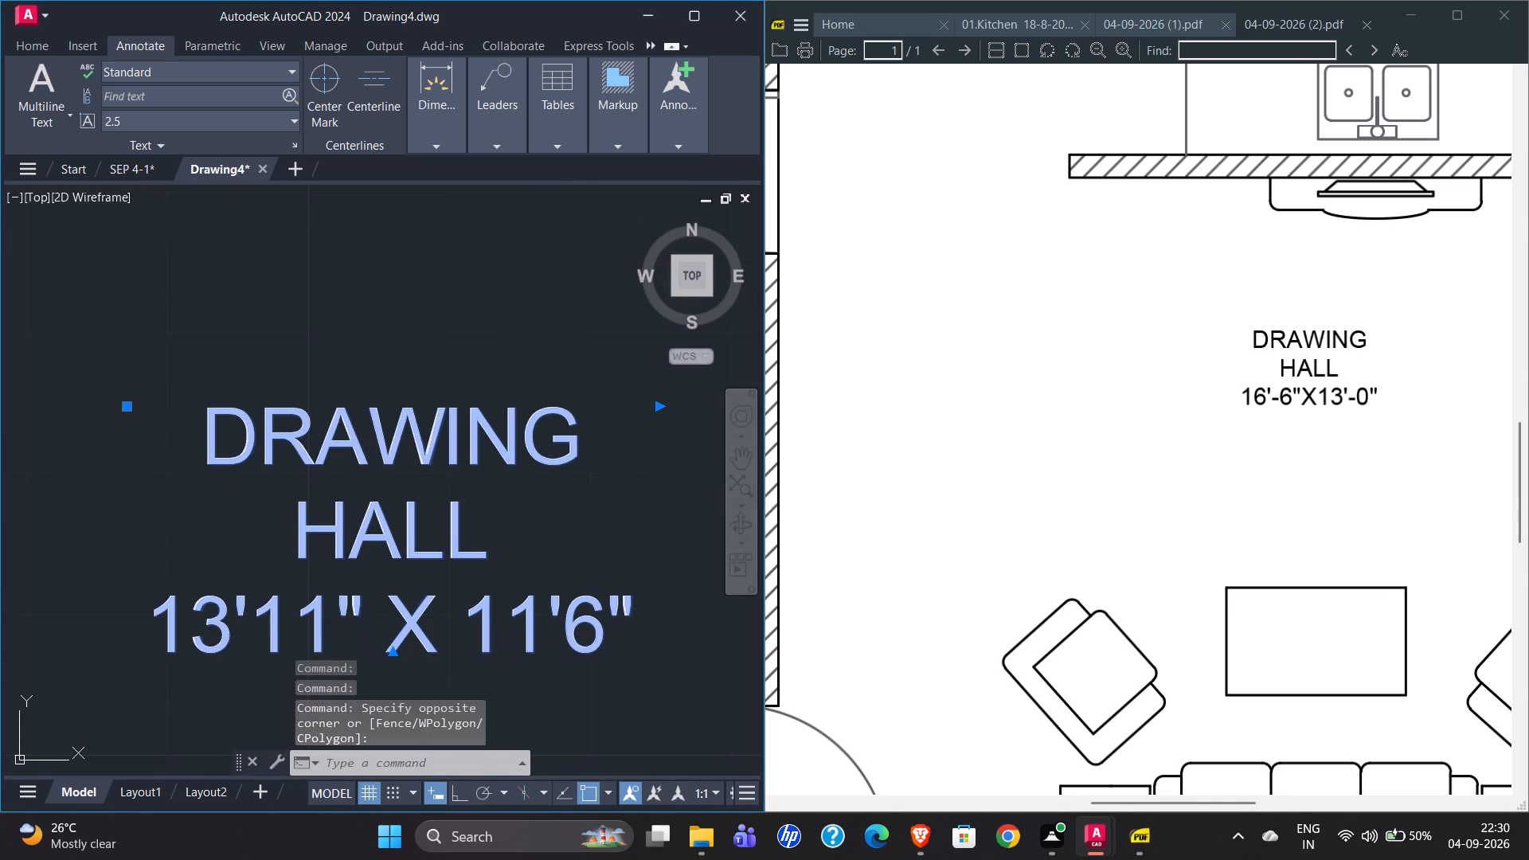
pyautogui.click(327, 627)
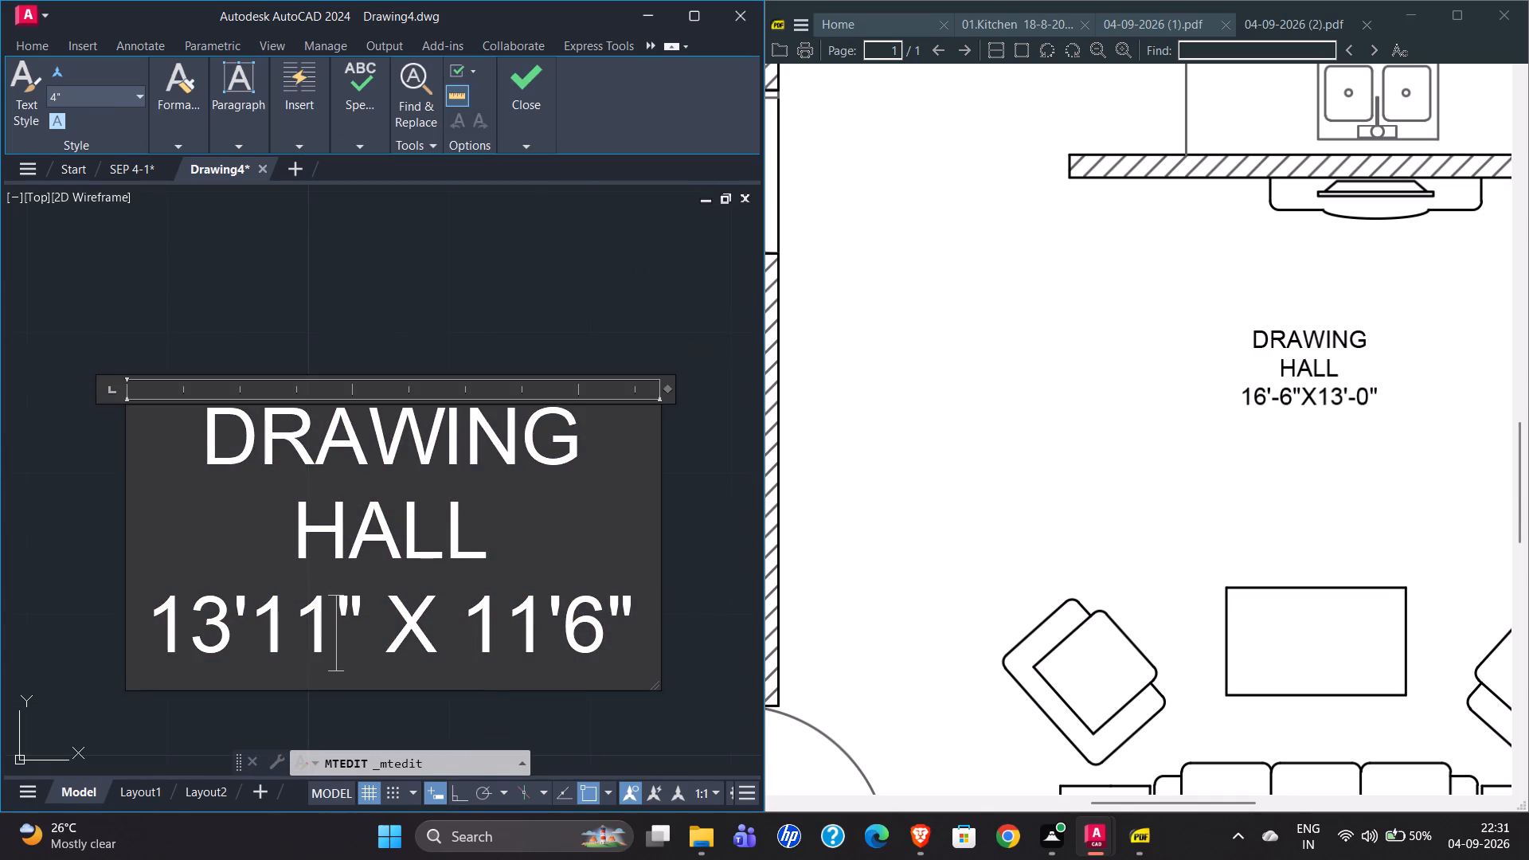
pyautogui.press('BackSpace')
pyautogui.press('BackSpace')
pyautogui.press('6')
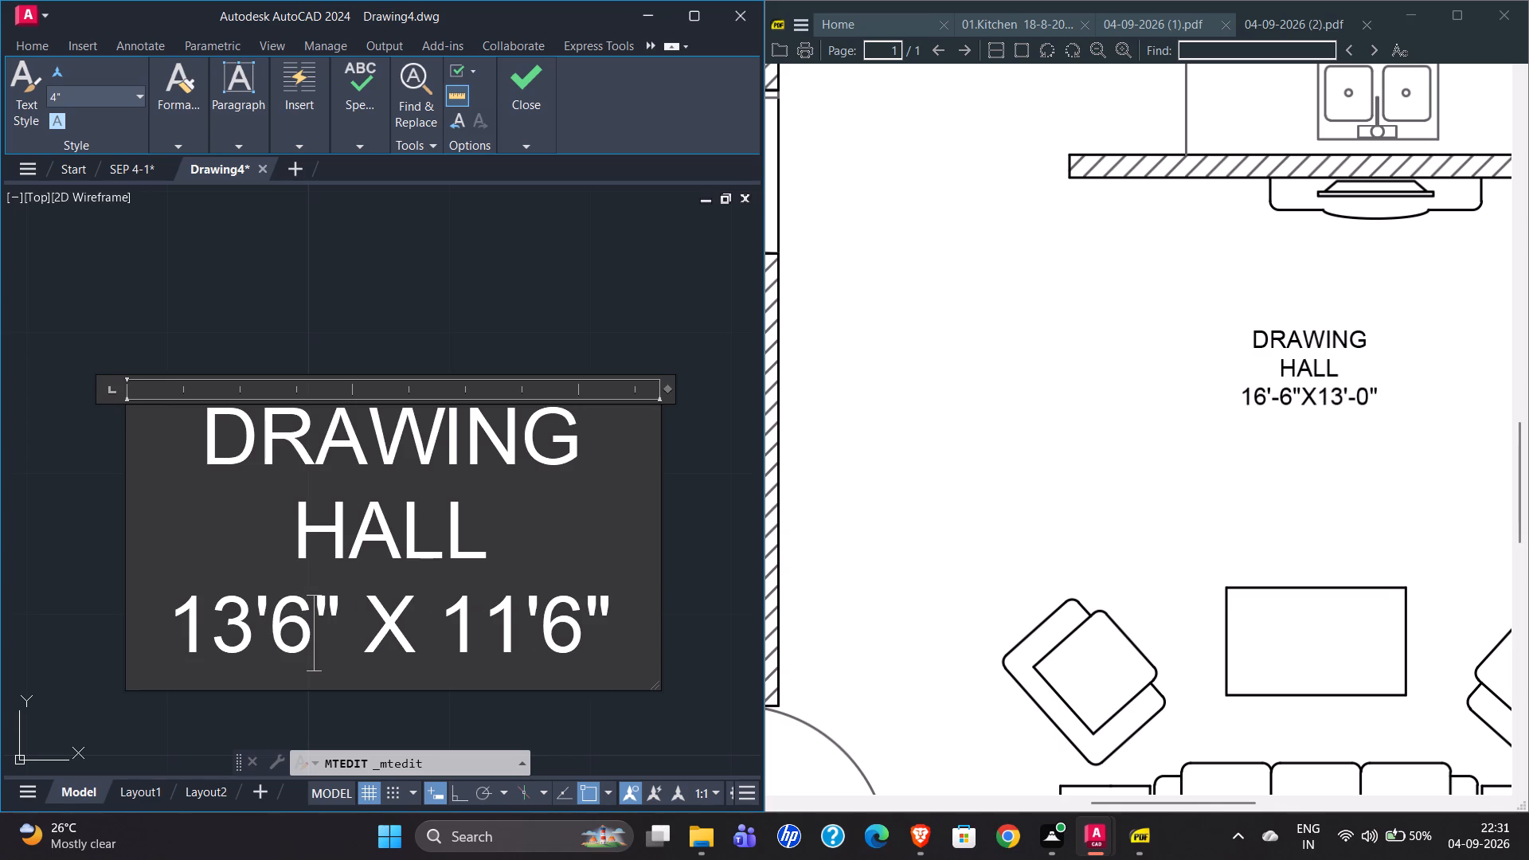
pyautogui.hotkey('shift', '"')
pyautogui.press('BackSpace')
pyautogui.click(237, 631)
pyautogui.press('BackSpace')
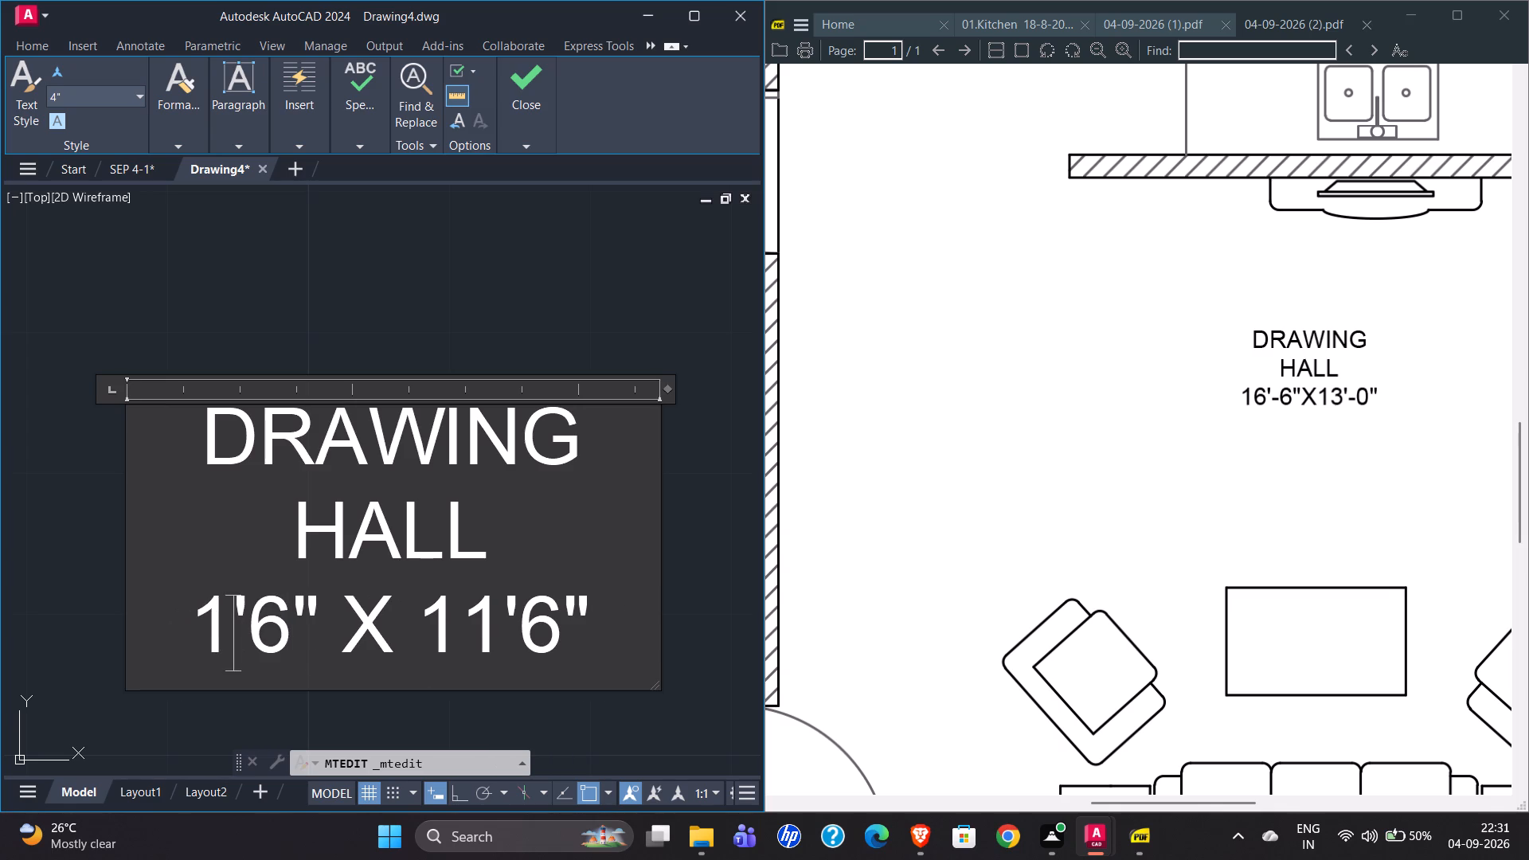
pyautogui.press('6')
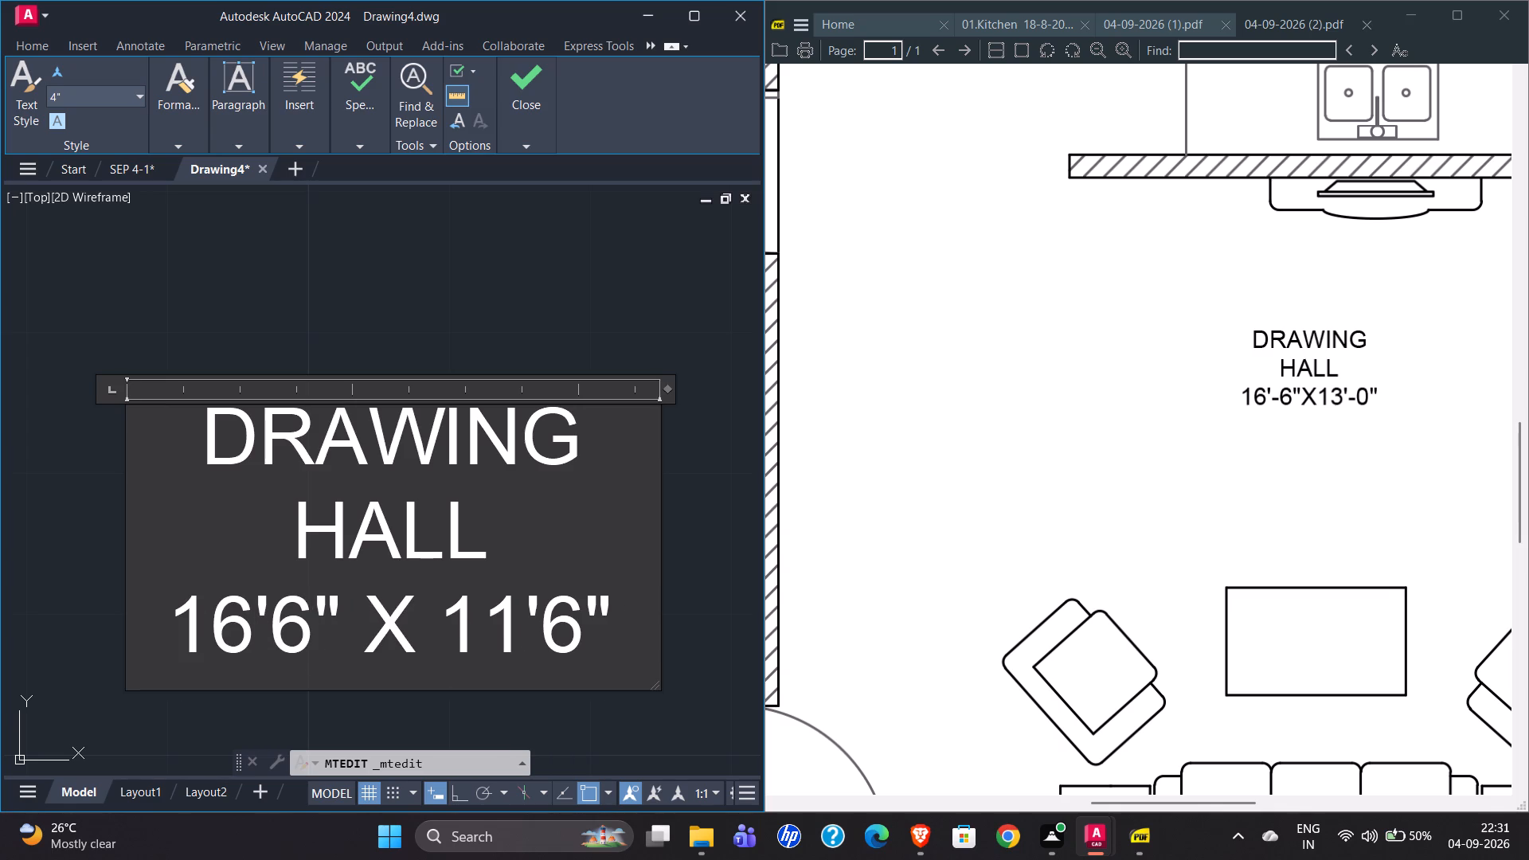
# Change the second dimension in the DRAWING HALL label's size line to 13'0" and close the text editor.
pyautogui.click(507, 620)
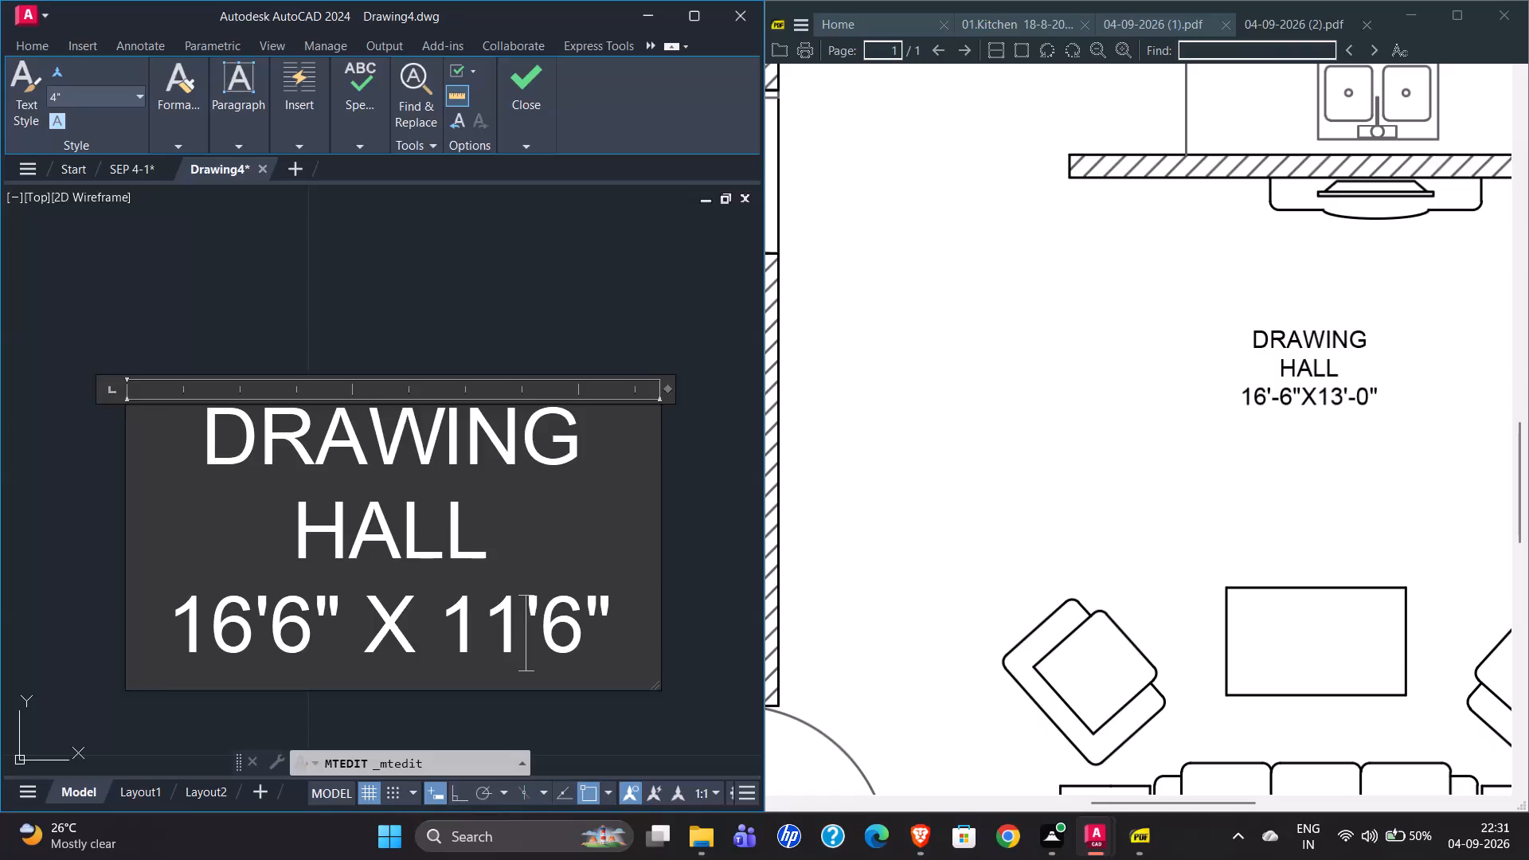
pyautogui.press('BackSpace')
pyautogui.press('3')
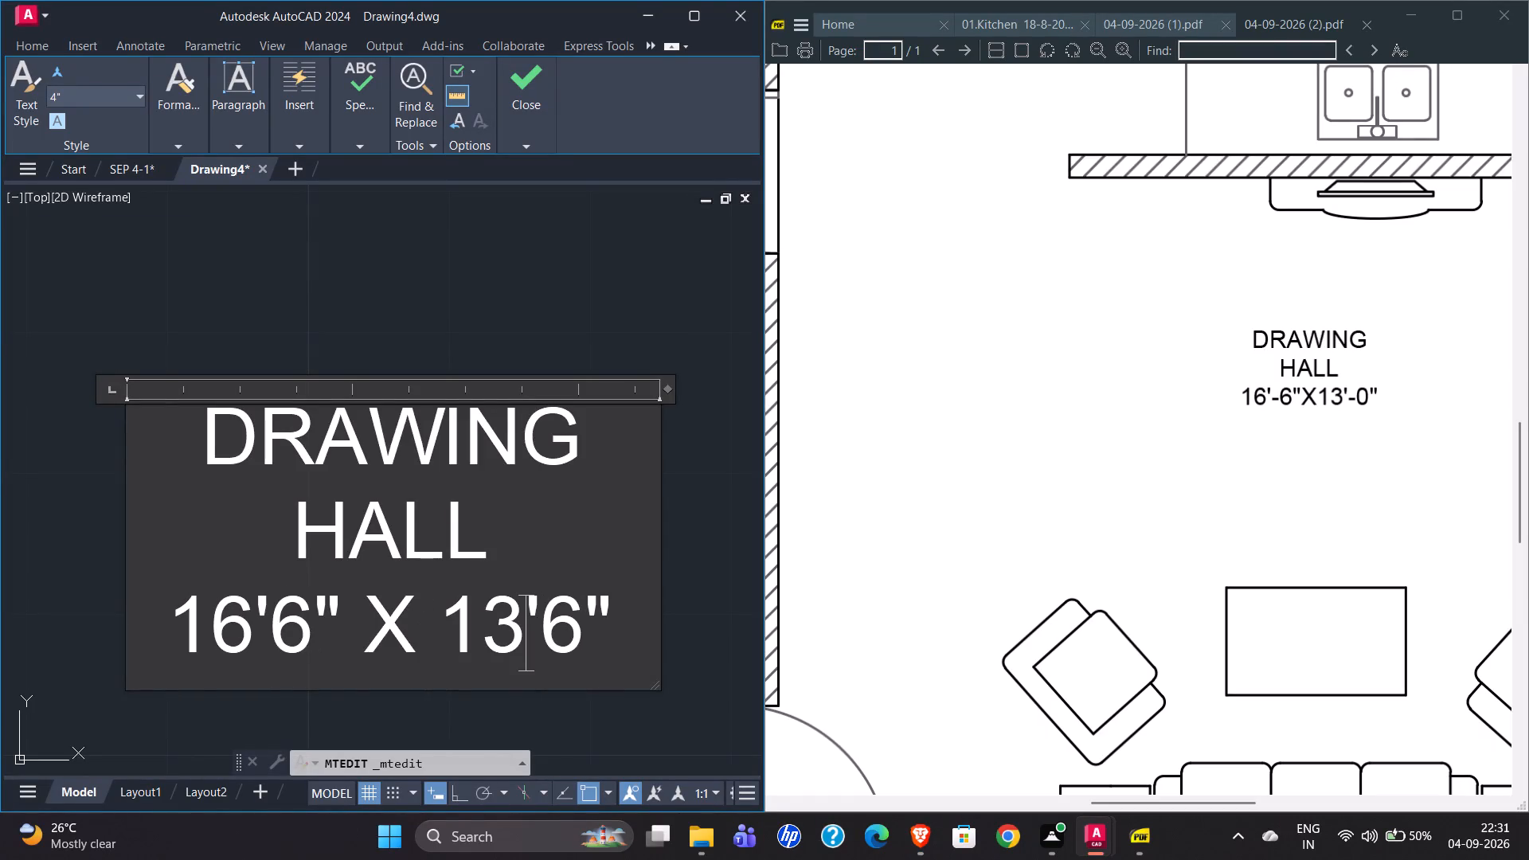
pyautogui.click(587, 624)
pyautogui.press('BackSpace')
pyautogui.press('0')
pyautogui.click(542, 182)
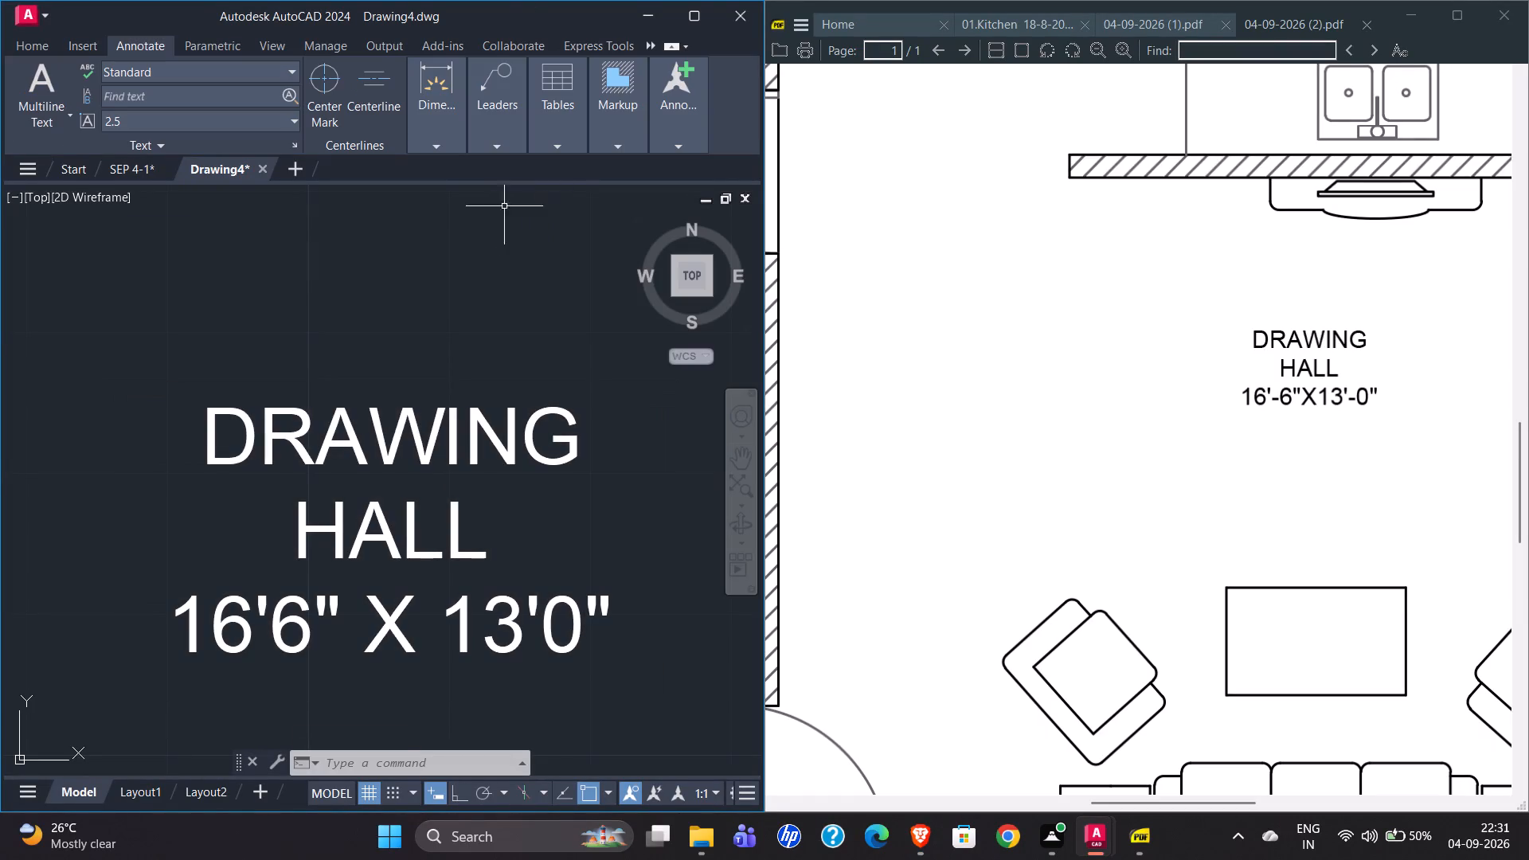
# Copy the DRAWING HALL label into the kitchen and living hall area, between the dining table and the kitchen counter.
pyautogui.scroll(-4, 361, 360)
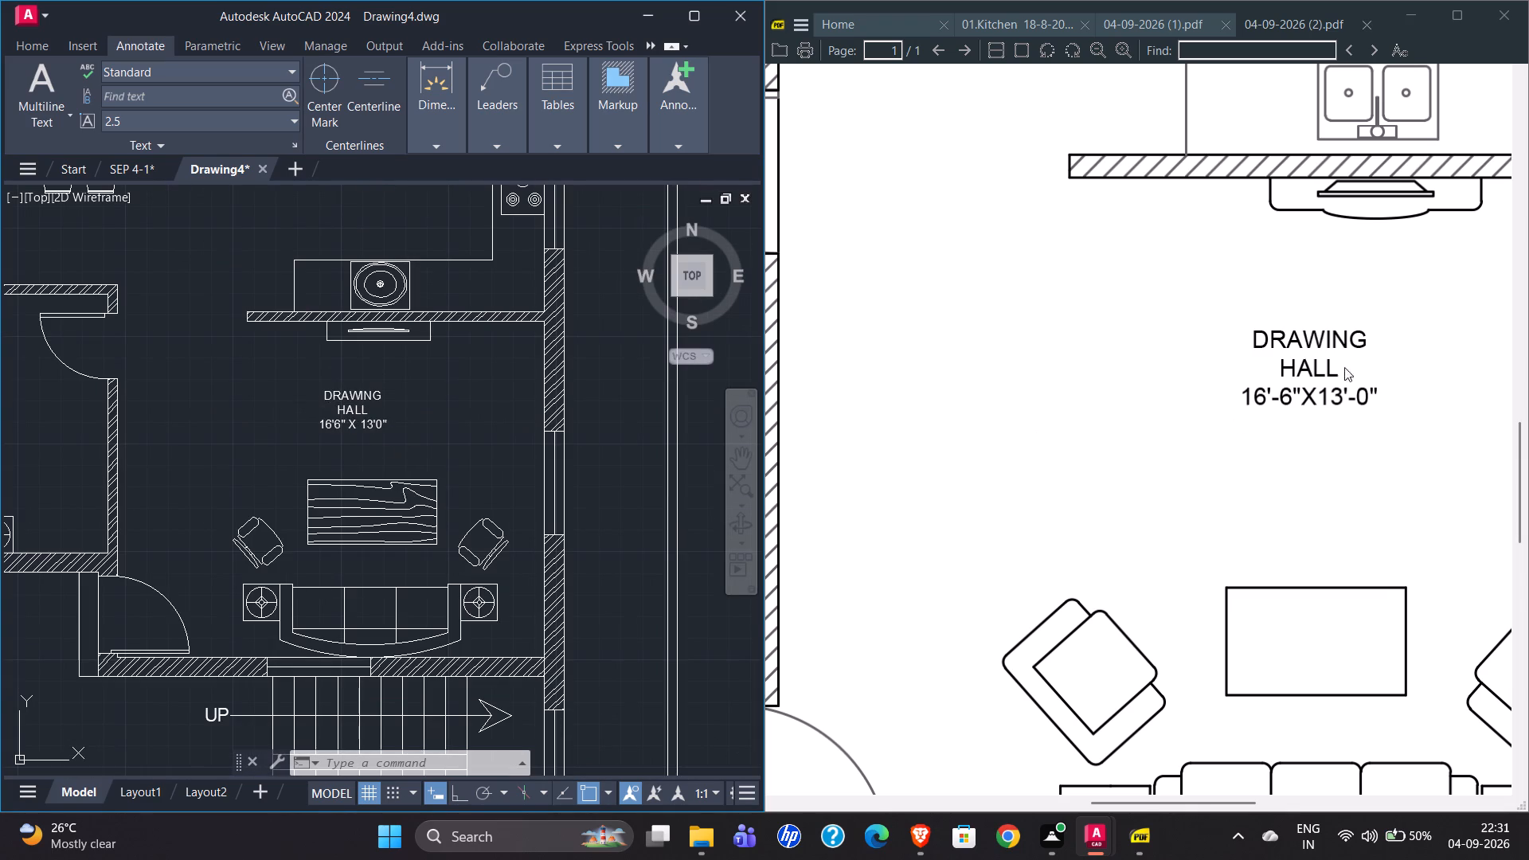
pyautogui.scroll(12, 1305, 363)
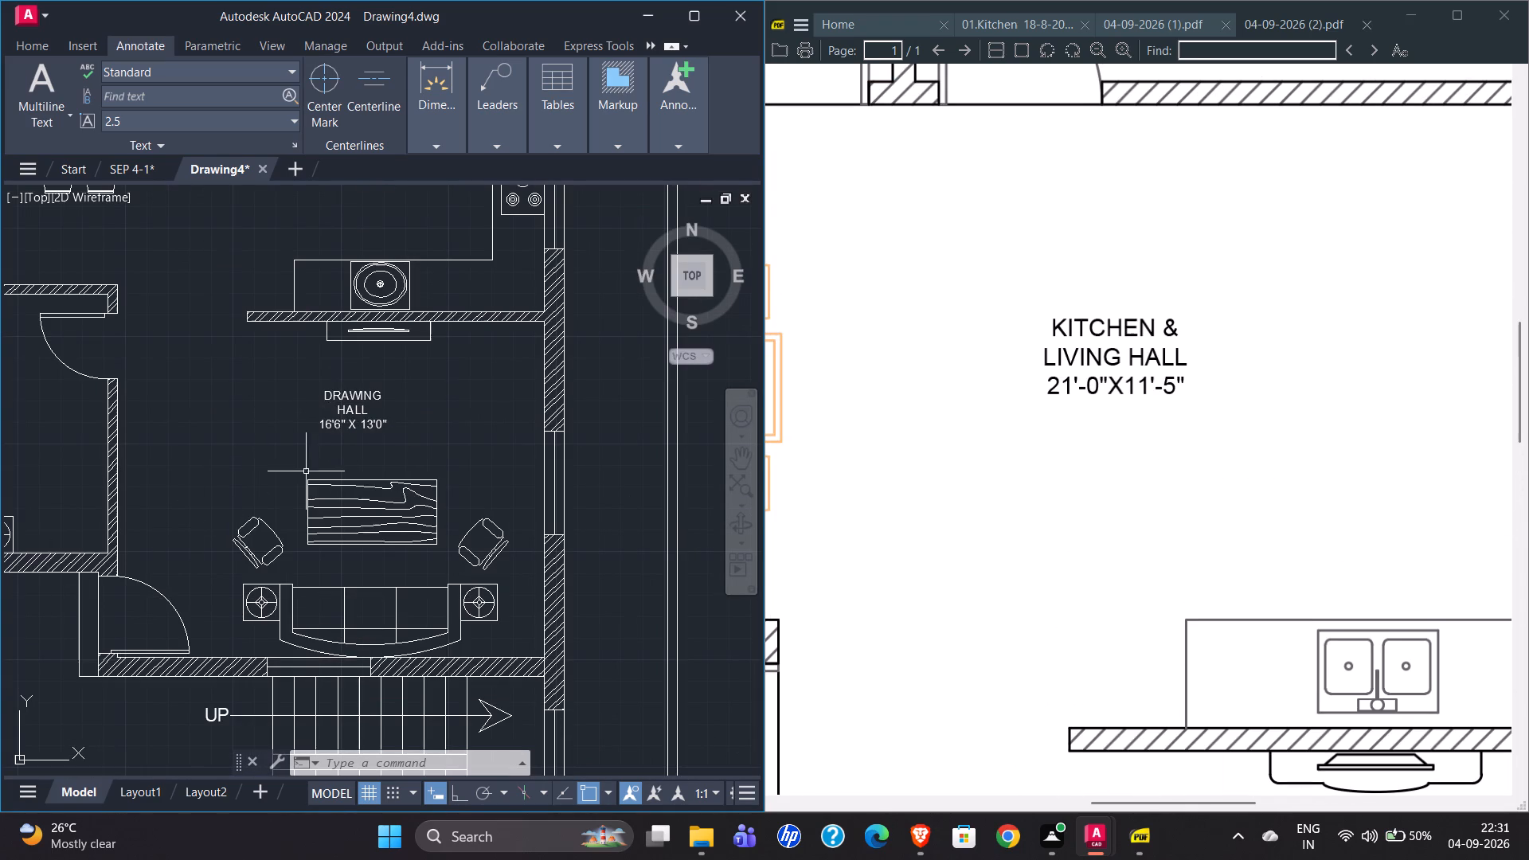
pyautogui.scroll(4, 1086, 408)
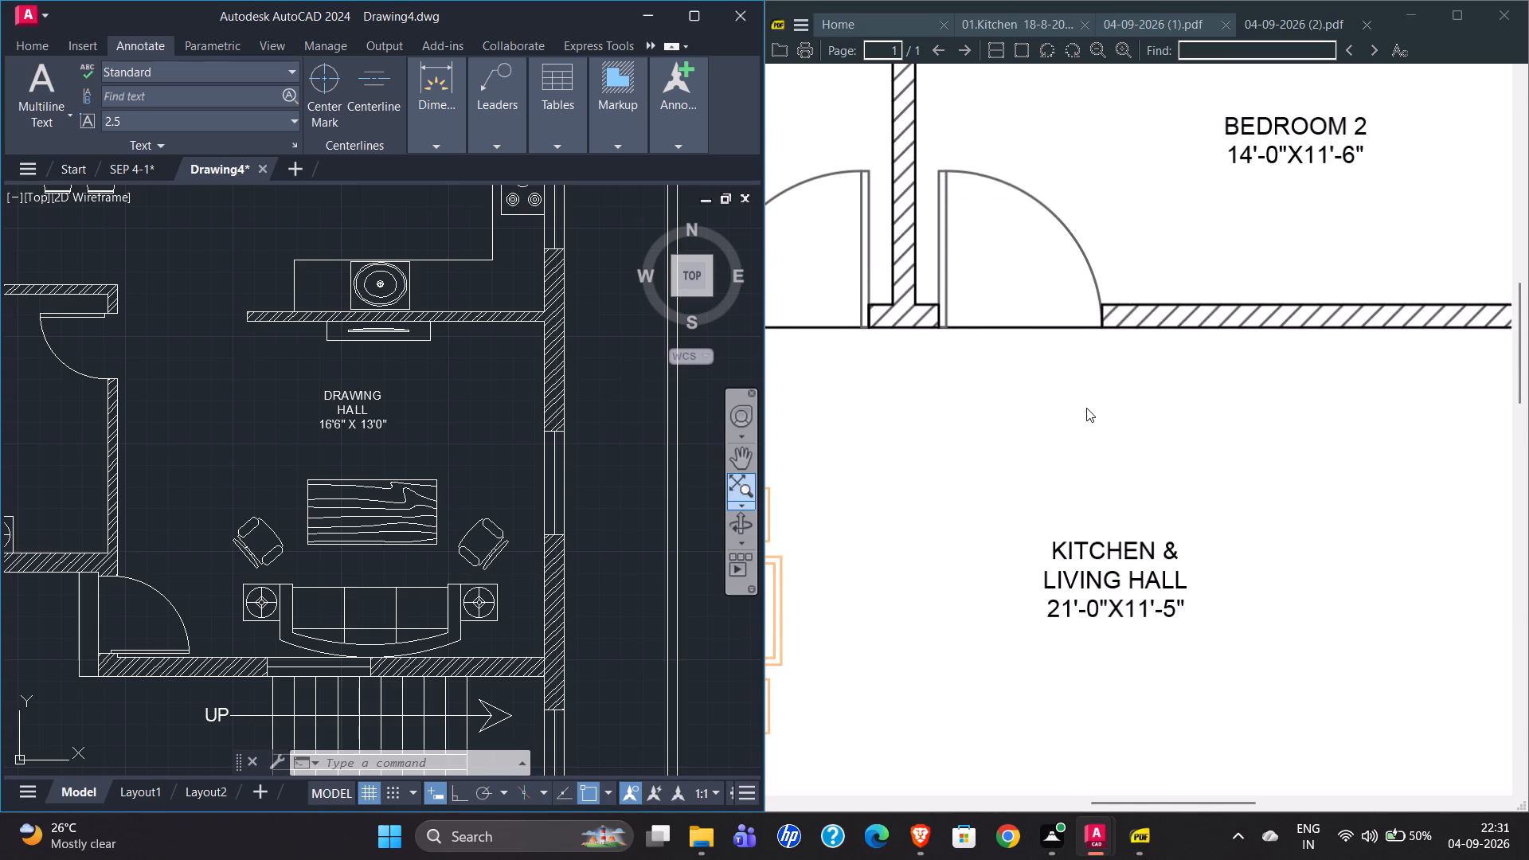
pyautogui.hscroll(-3, 1086, 408)
pyautogui.hscroll(1, 1086, 408)
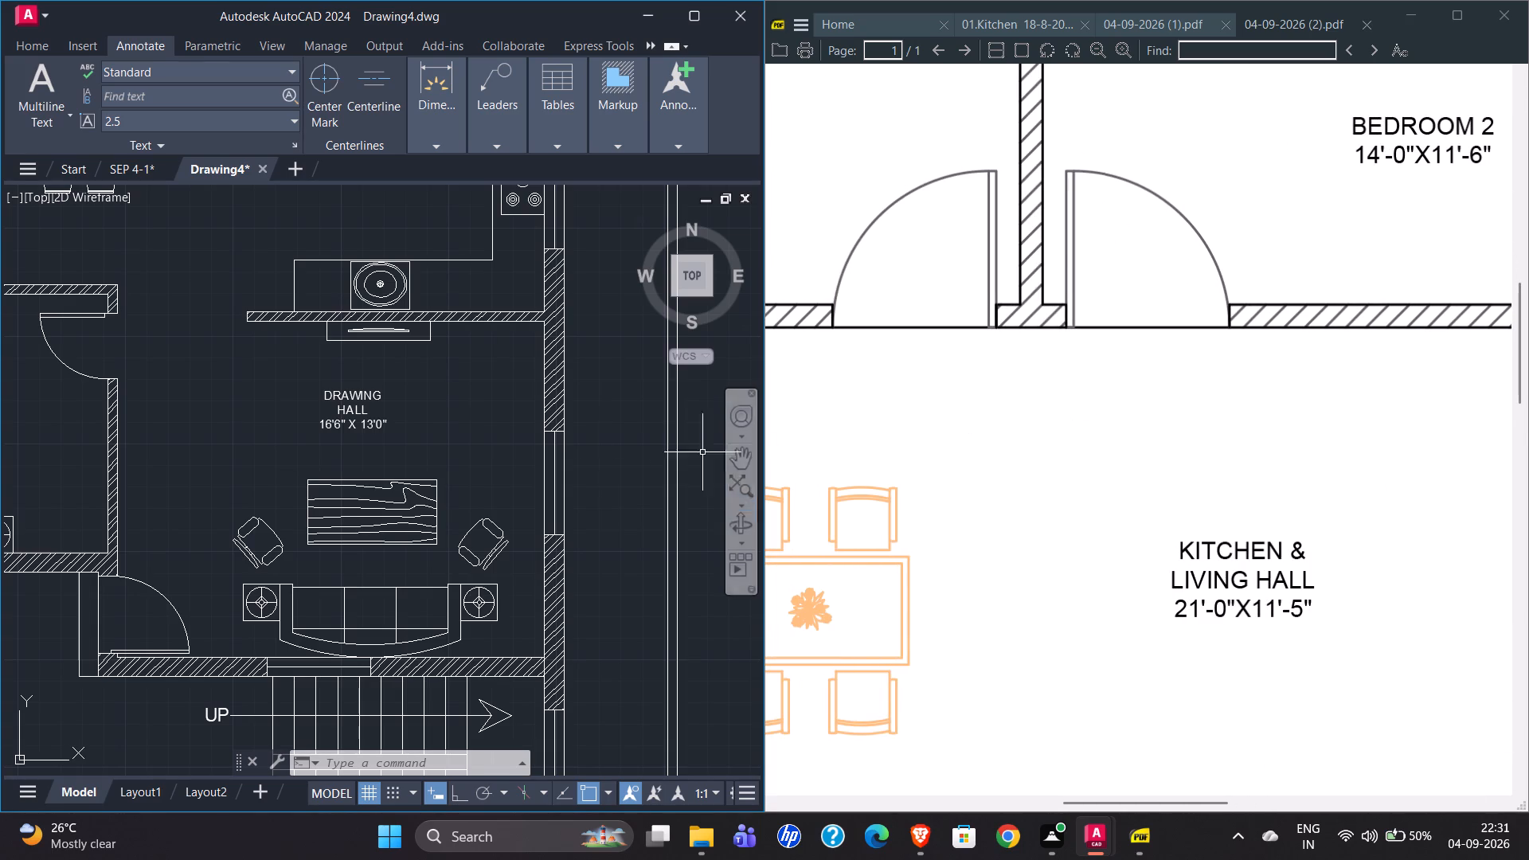
pyautogui.click(324, 393)
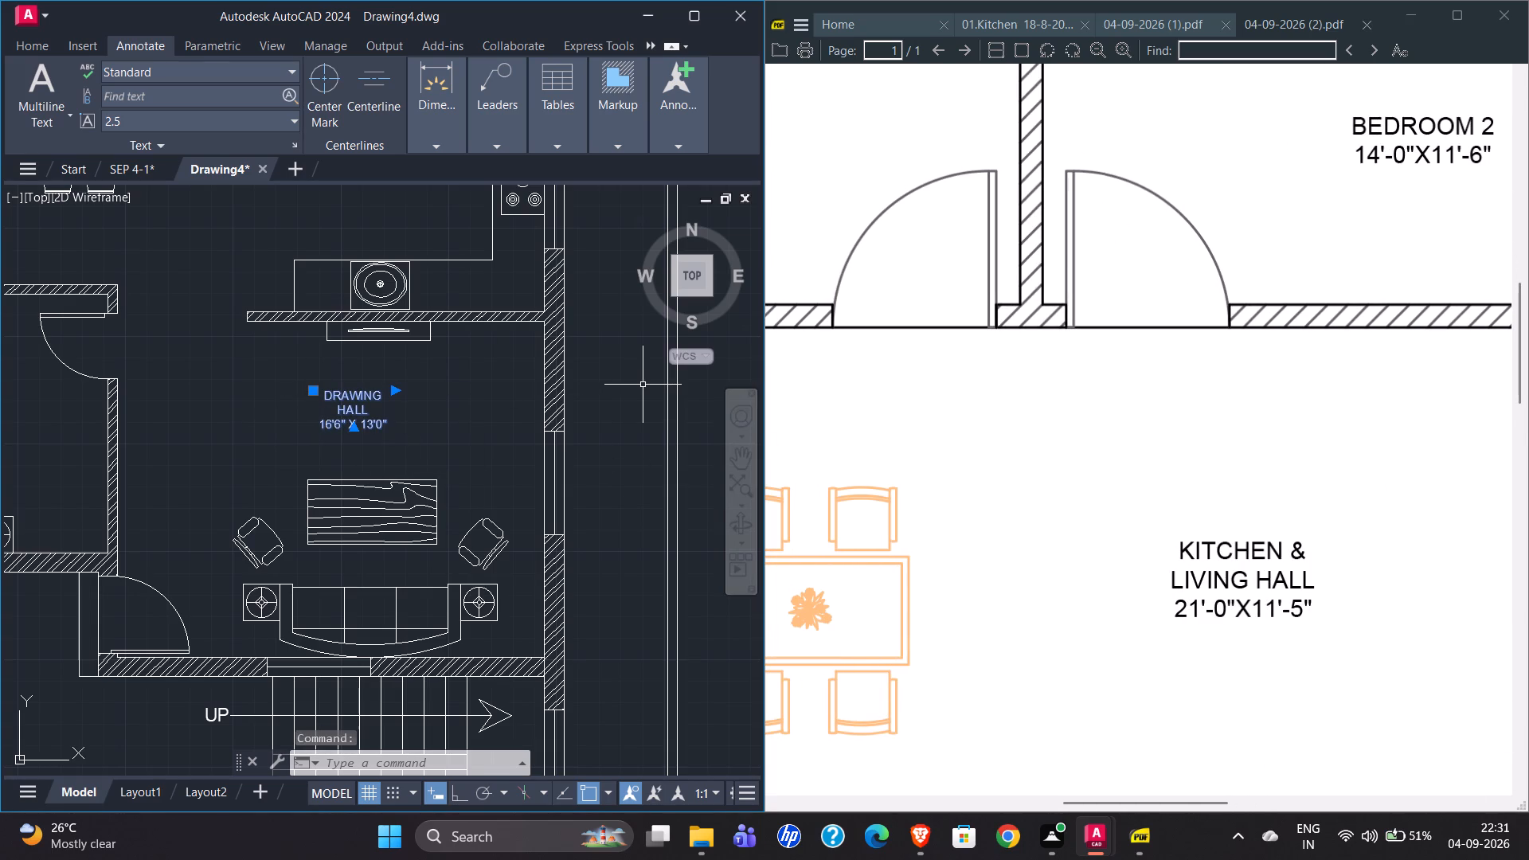
pyautogui.write('CO')
pyautogui.press('Return')
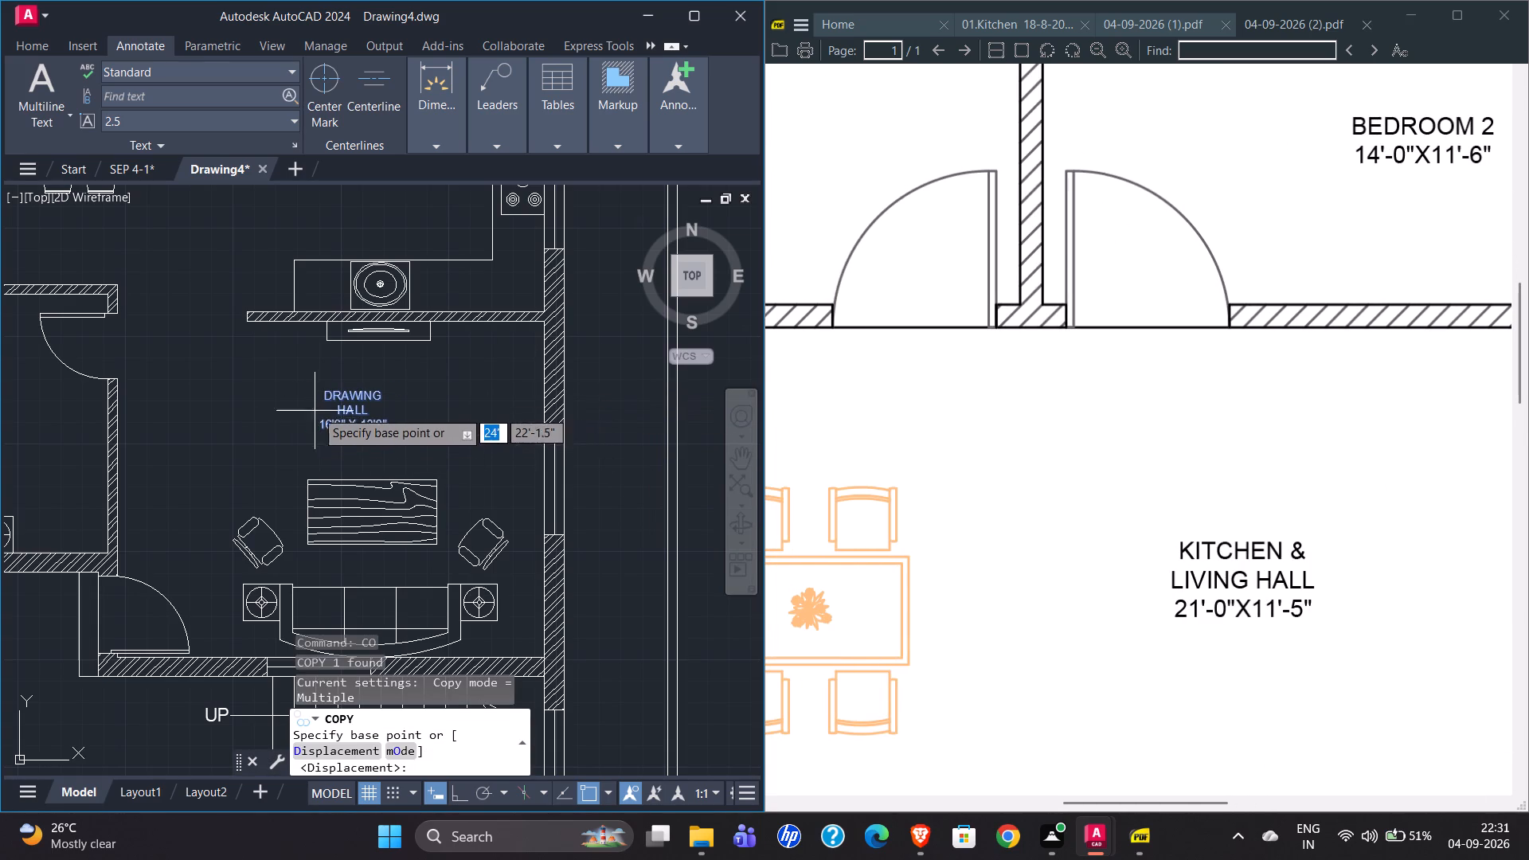
pyautogui.click(318, 393)
pyautogui.scroll(-2, 323, 461)
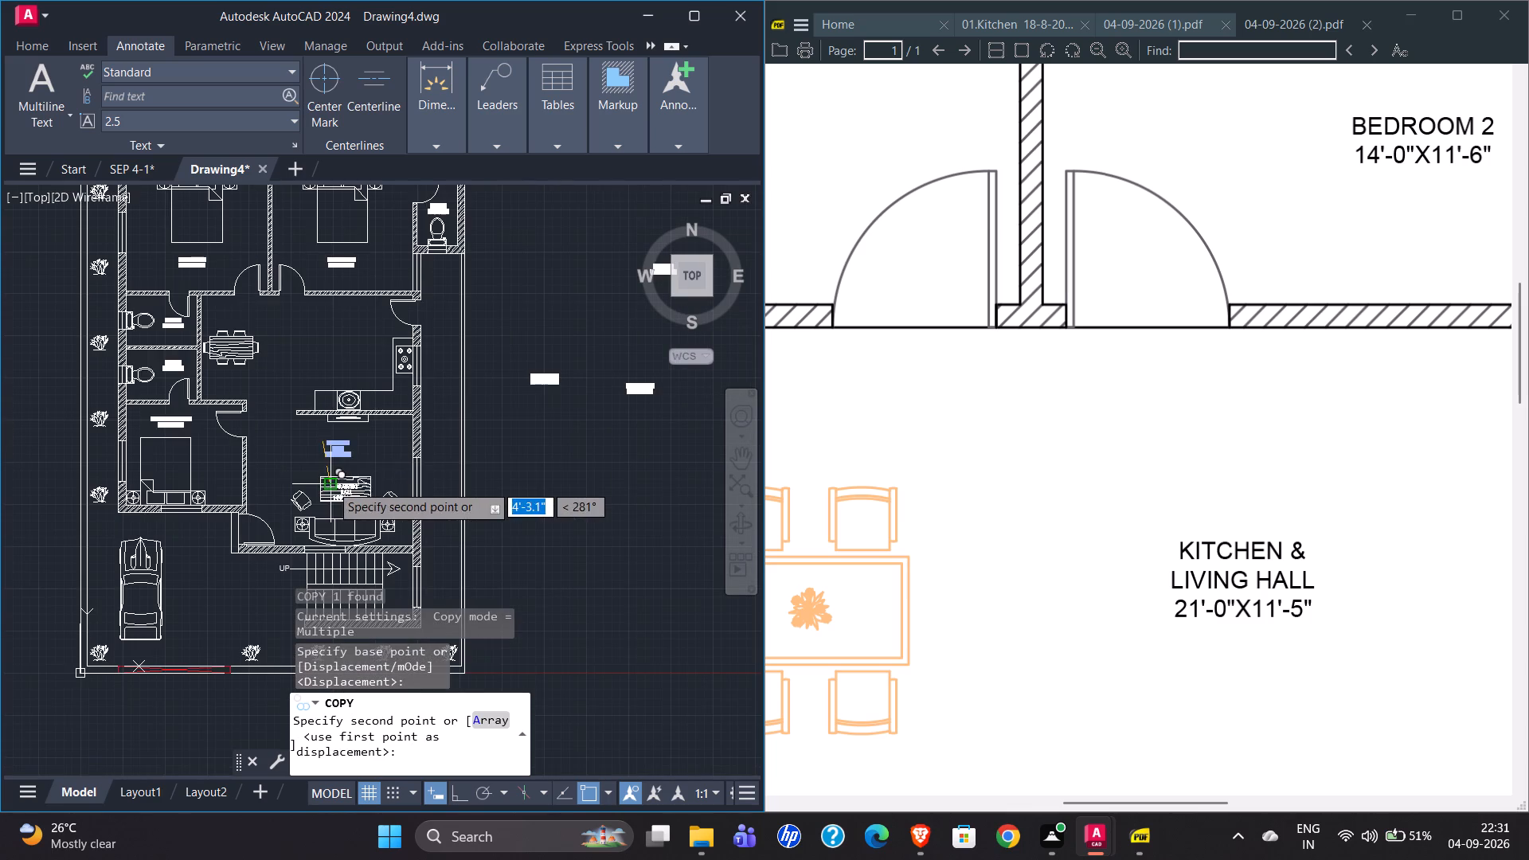
pyautogui.scroll(3, 259, 302)
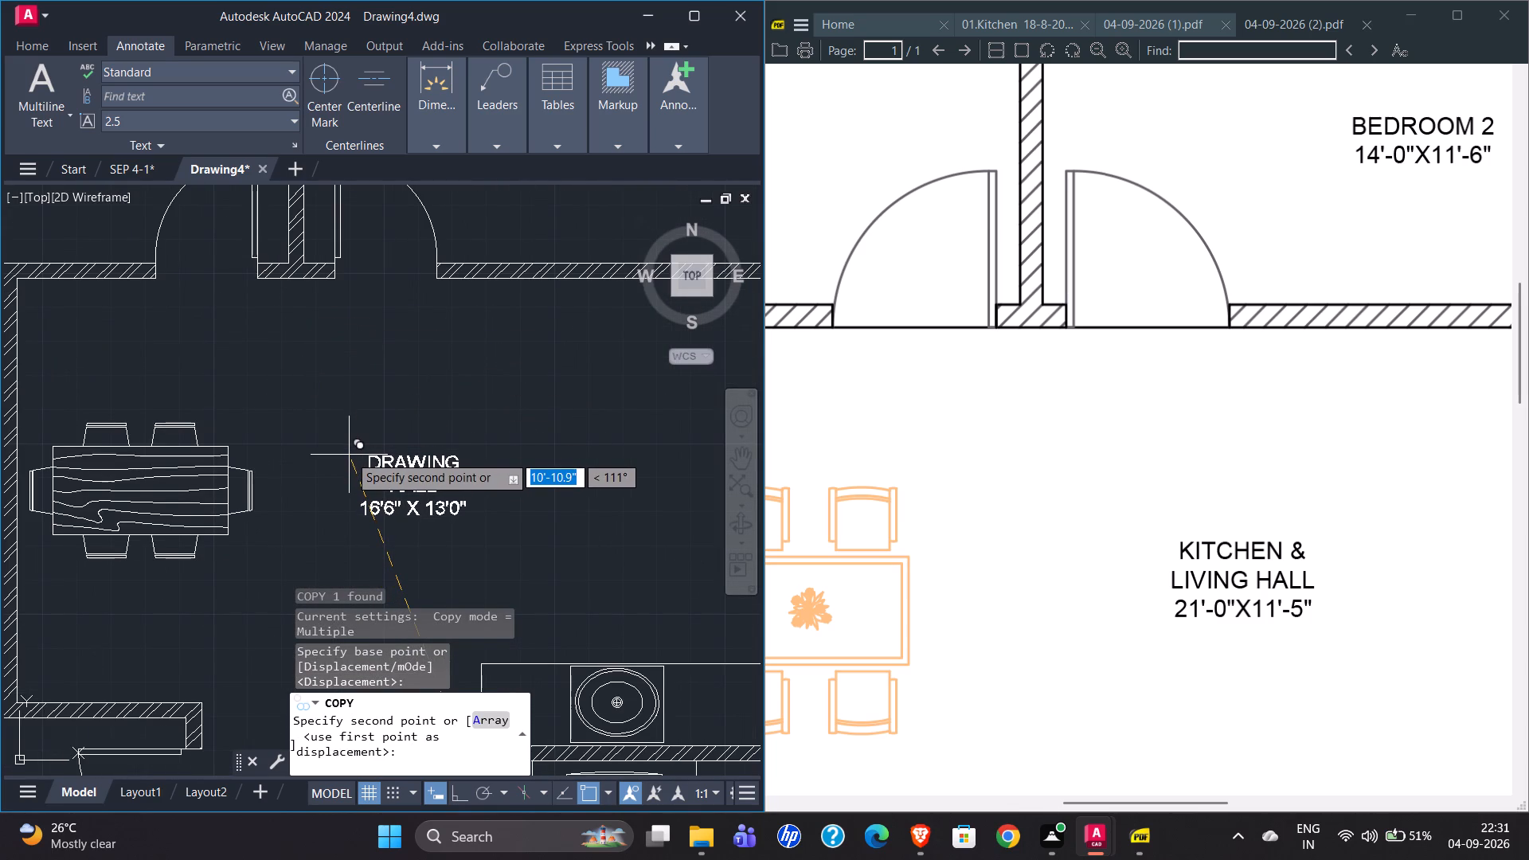
pyautogui.click(349, 455)
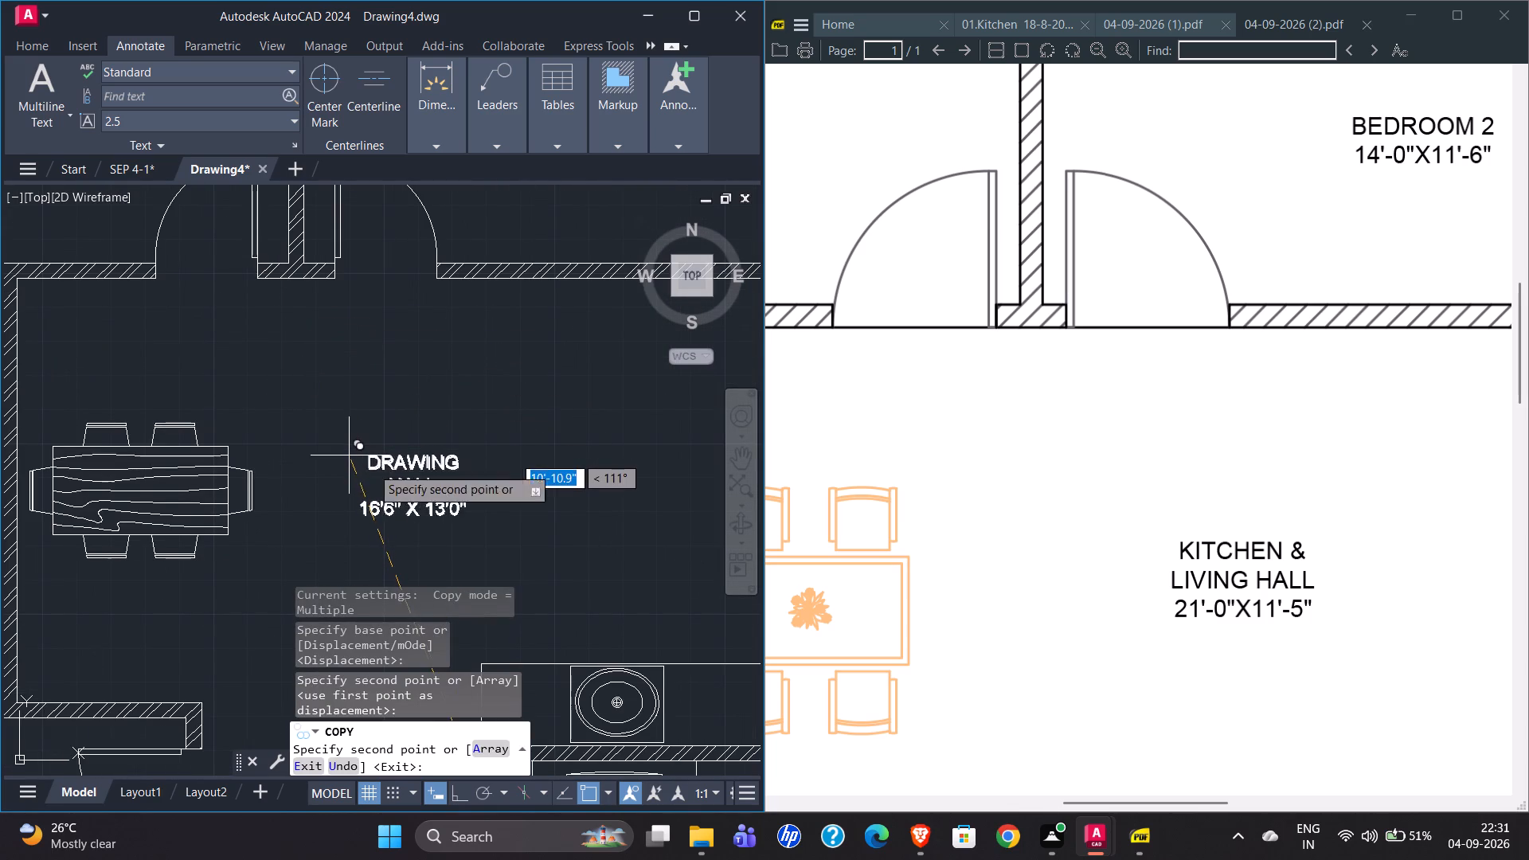
pyautogui.press('Escape')
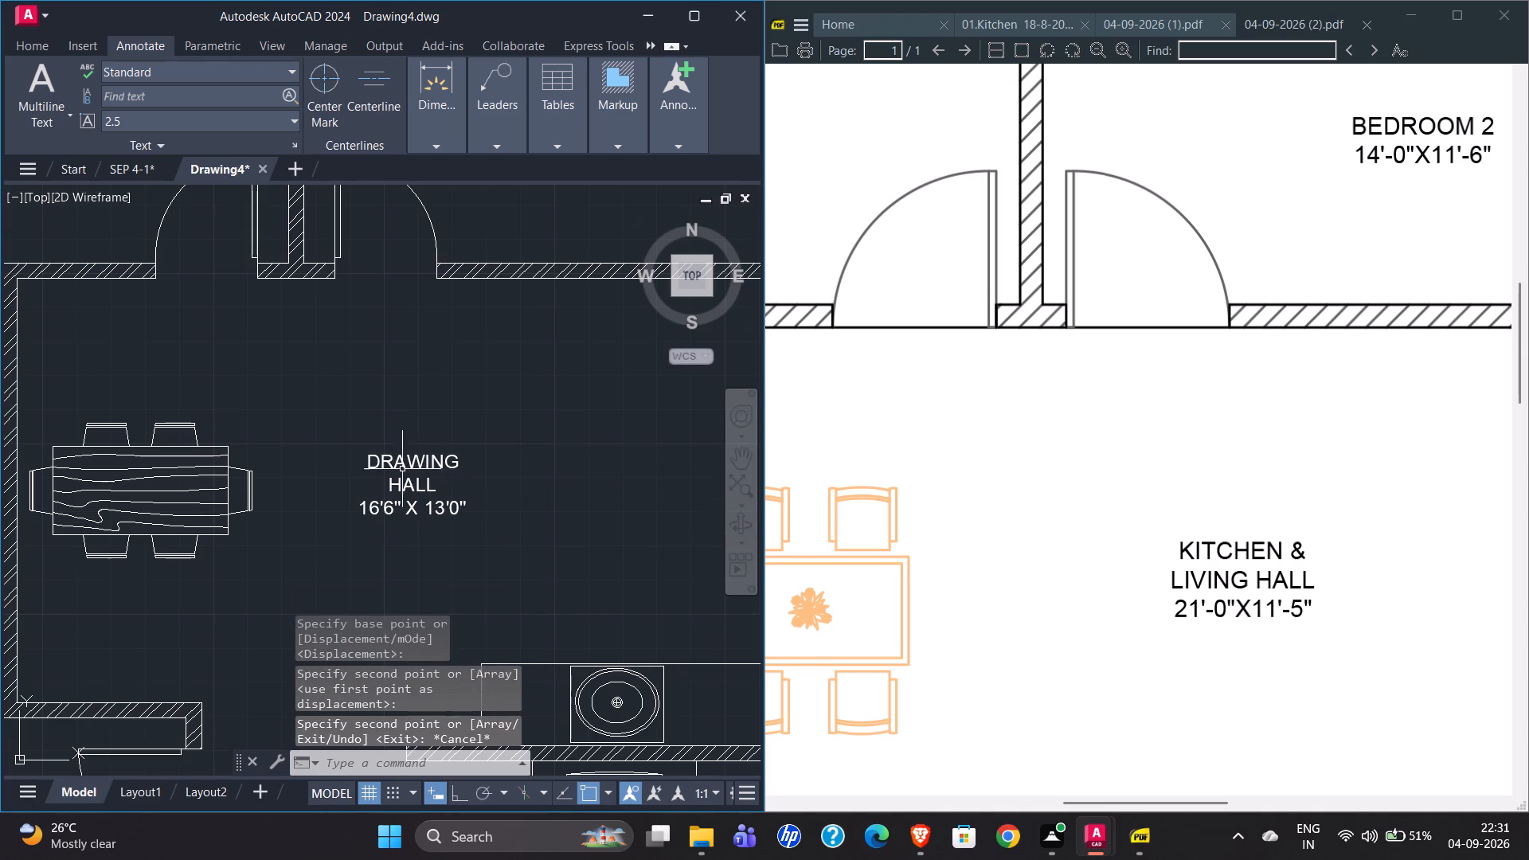
# Change the name in the copied DRAWING HALL label beside the dining table to KITCHEN & LIVING HALL.
pyautogui.click(394, 467)
pyautogui.doubleClick(412, 455)
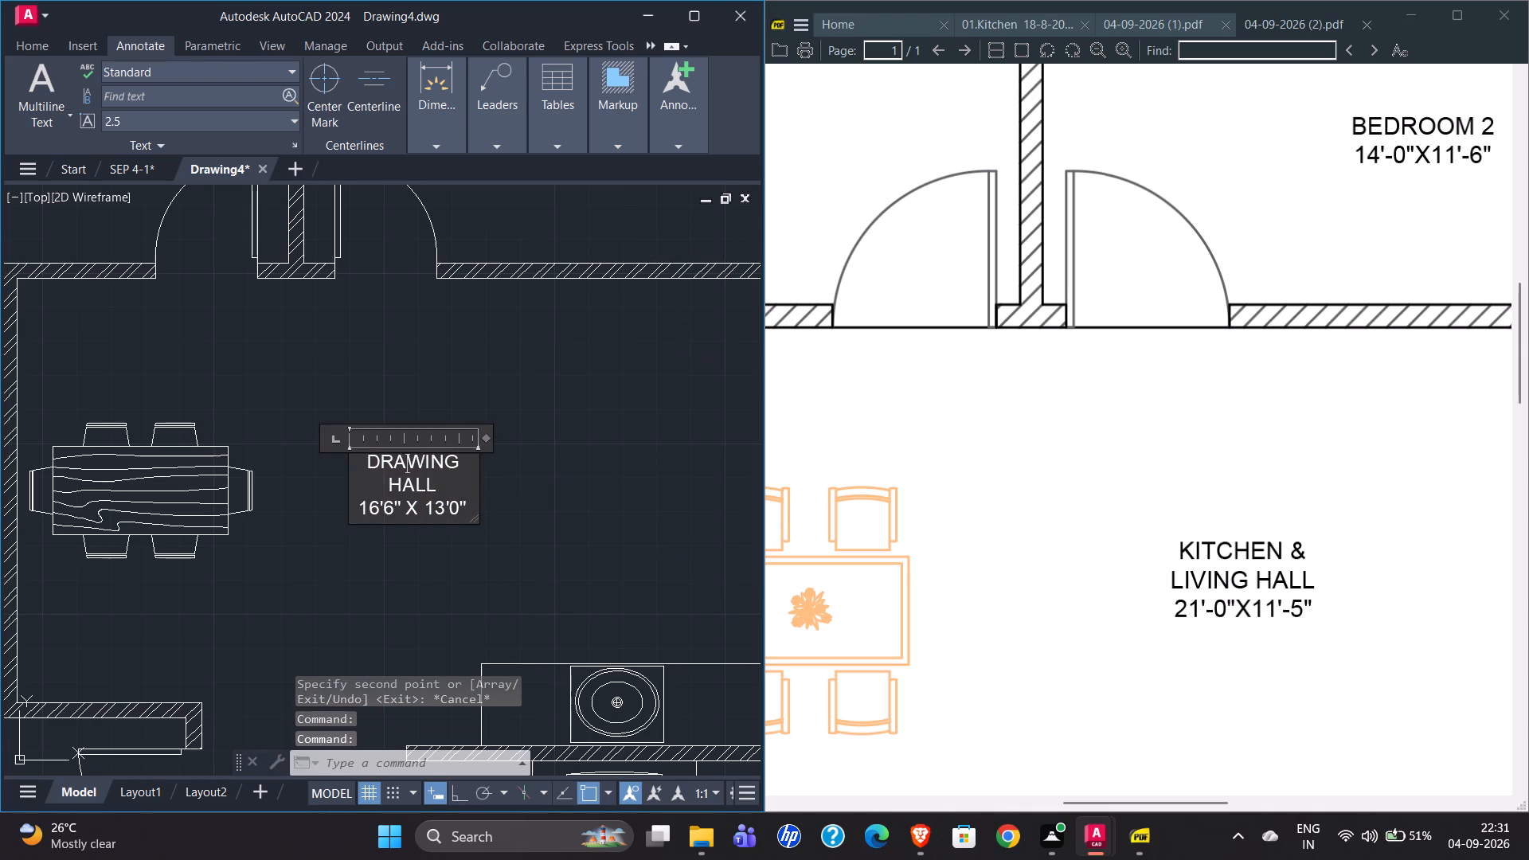
pyautogui.click(367, 461)
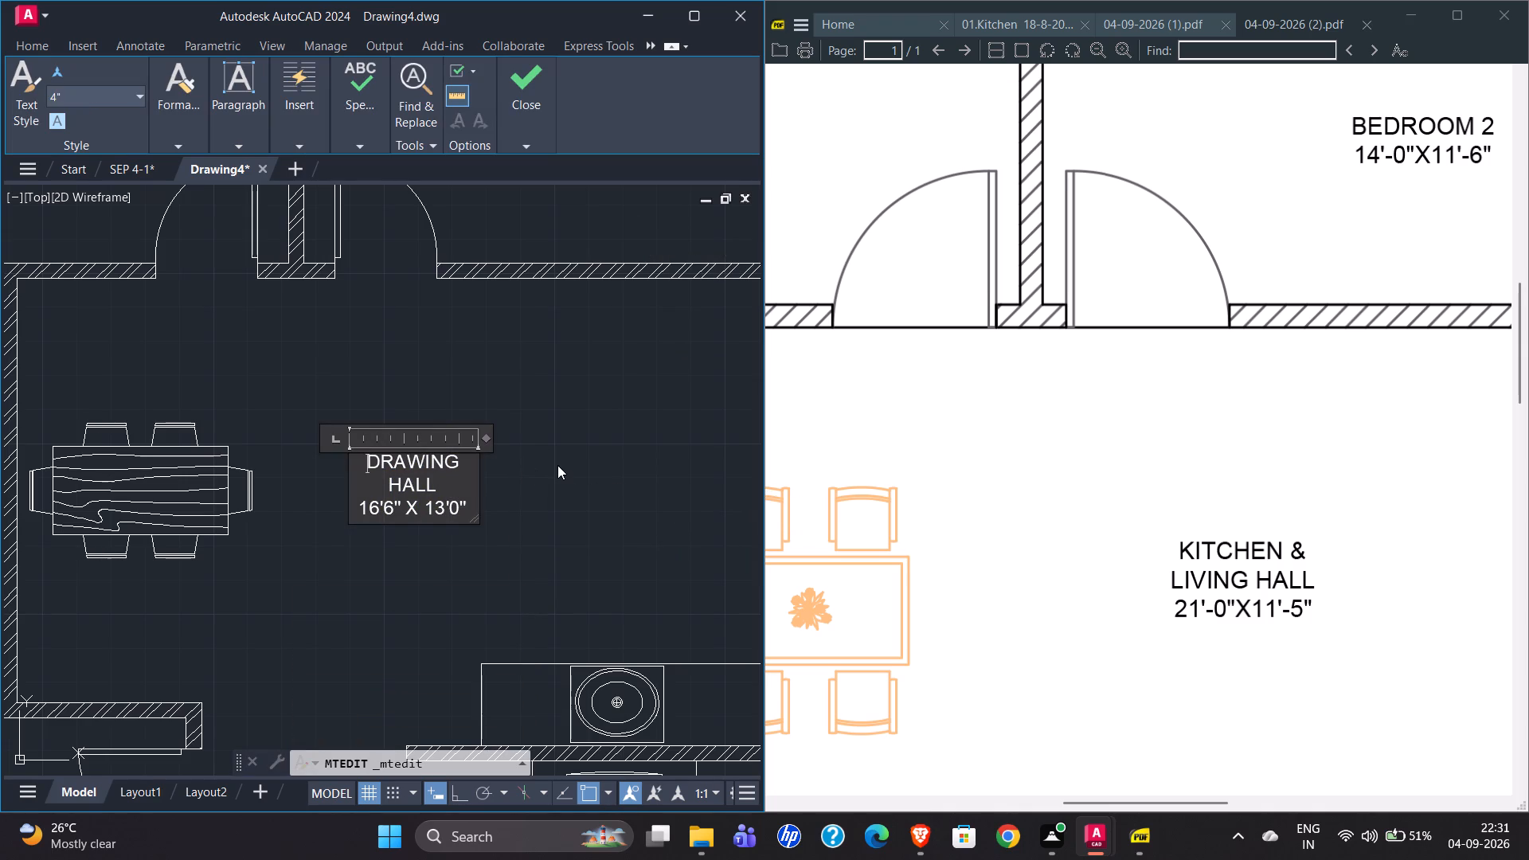
pyautogui.write('KITCHEN')
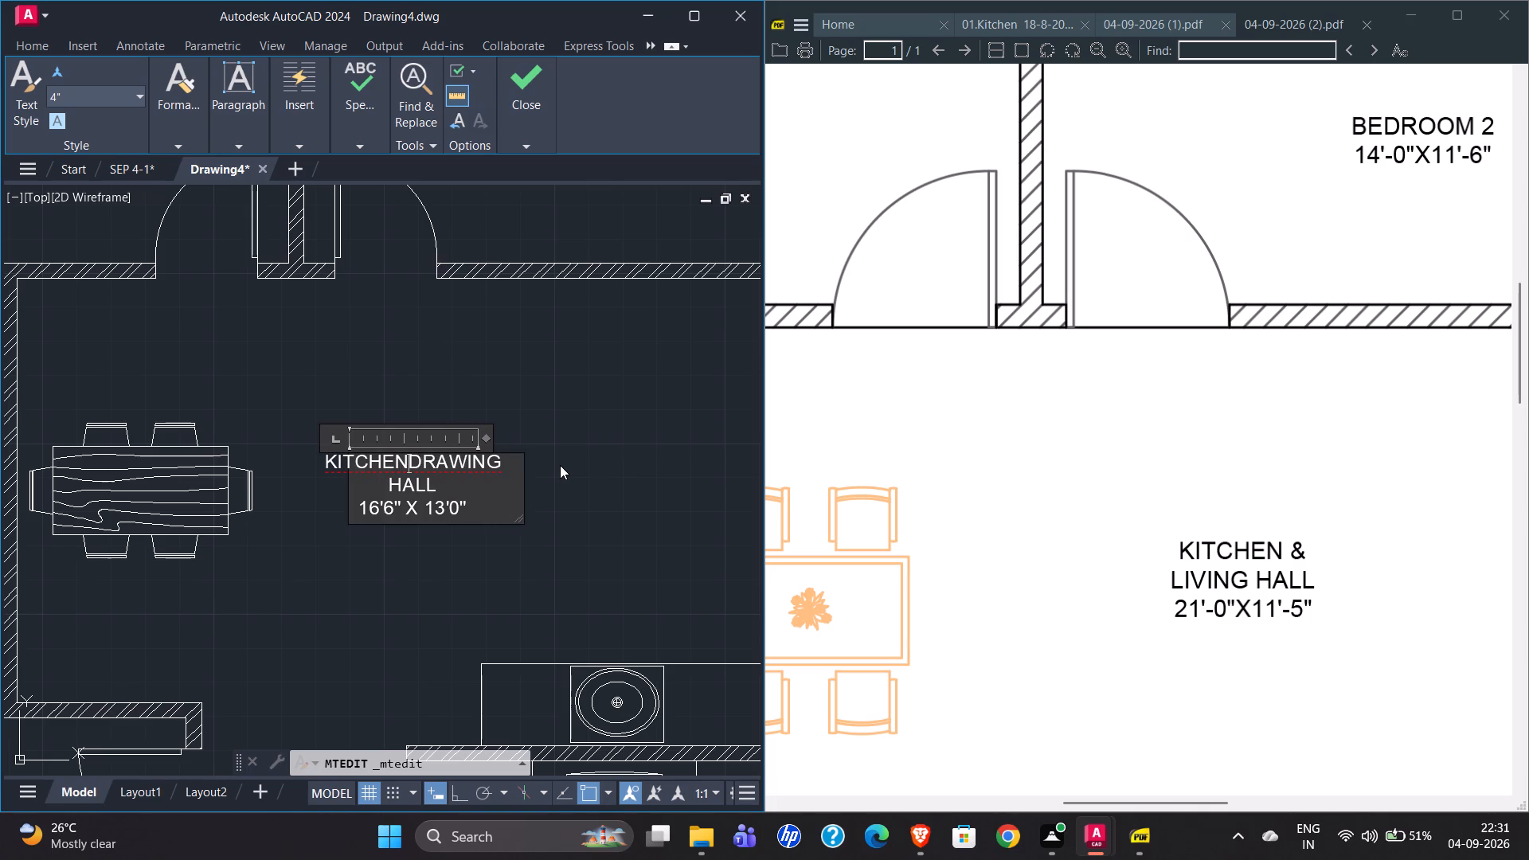
pyautogui.press('space')
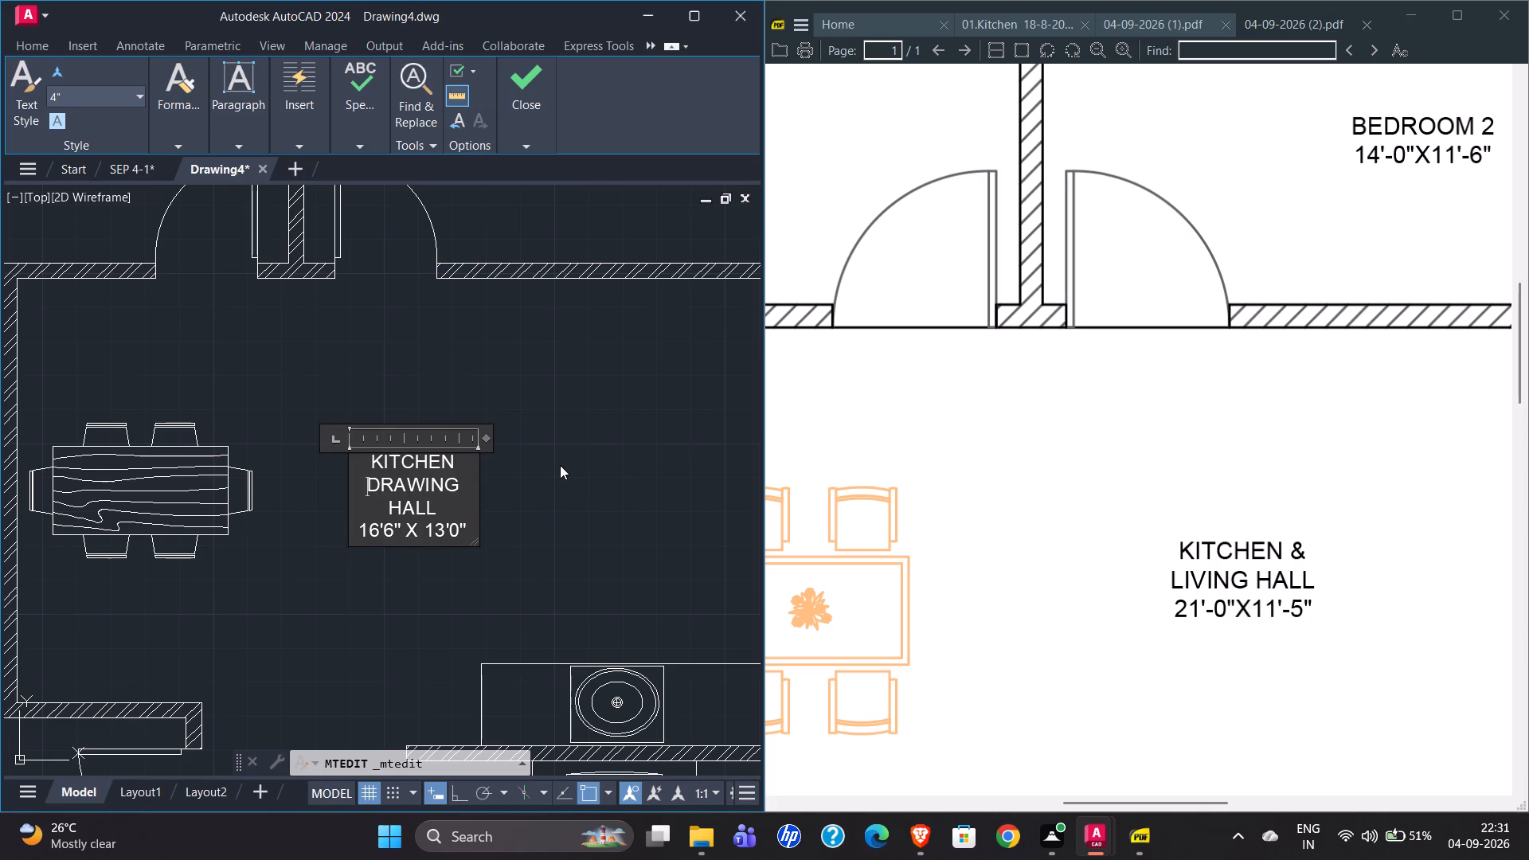
pyautogui.hotkey('shift', '&')
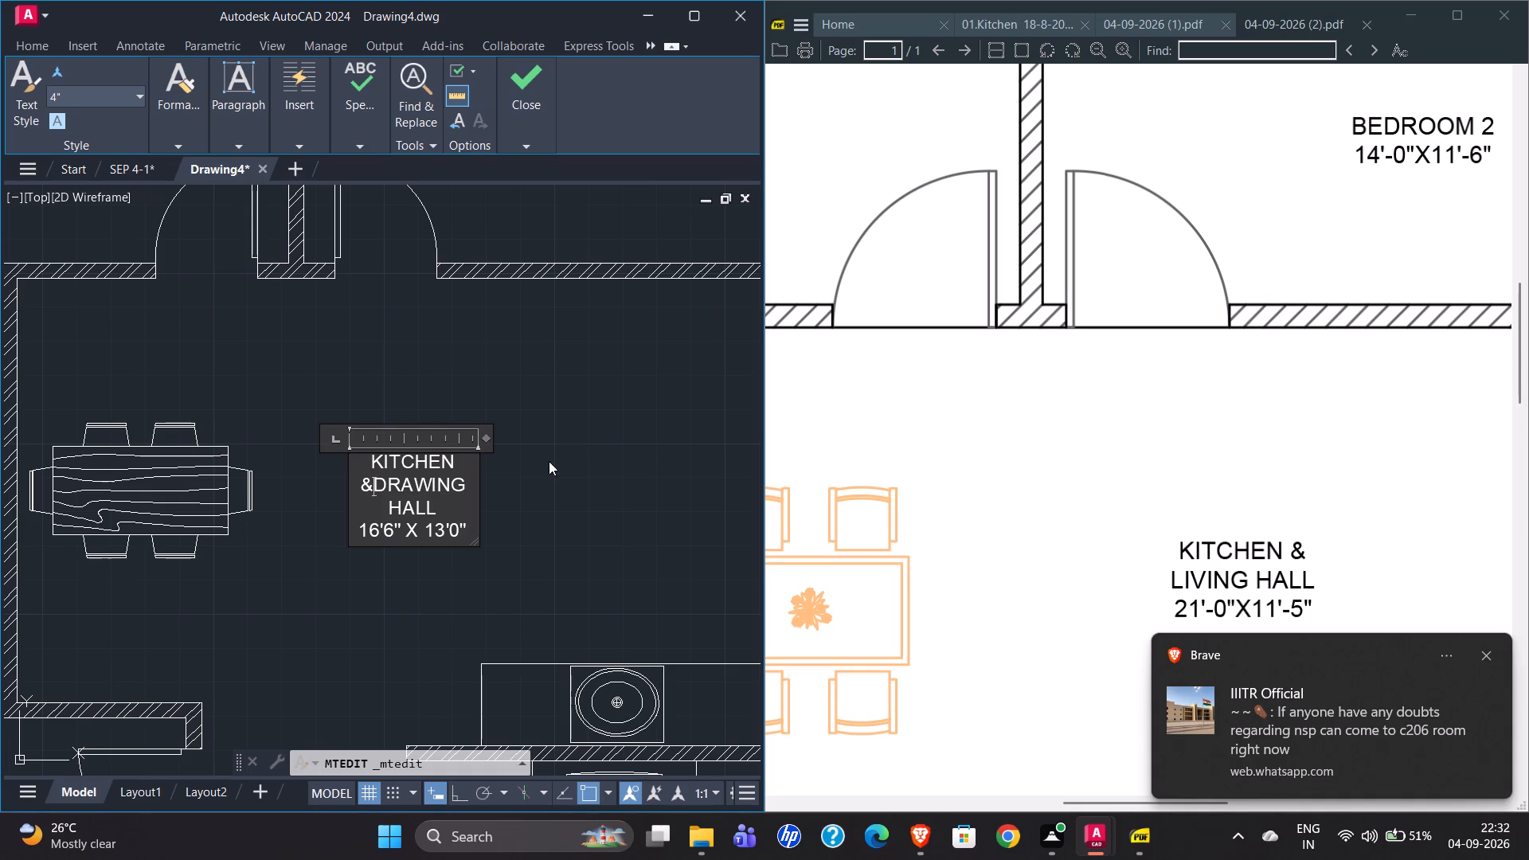
pyautogui.press('space')
pyautogui.click(457, 487)
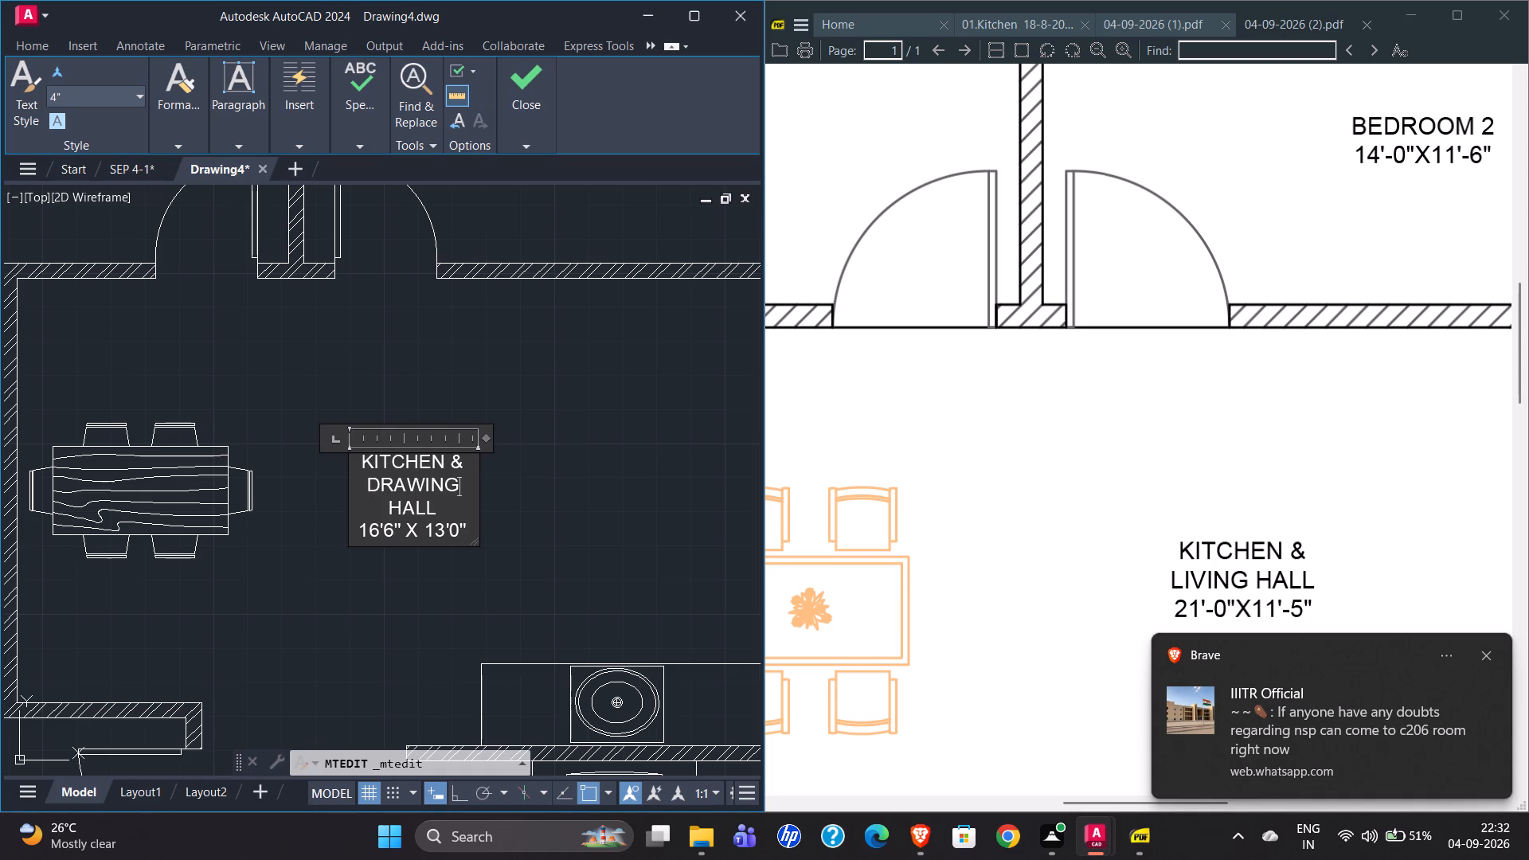
pyautogui.press('BackSpace')
pyautogui.press('BackSpace')
pyautogui.press('BackSpace')
pyautogui.press('BackSpace')
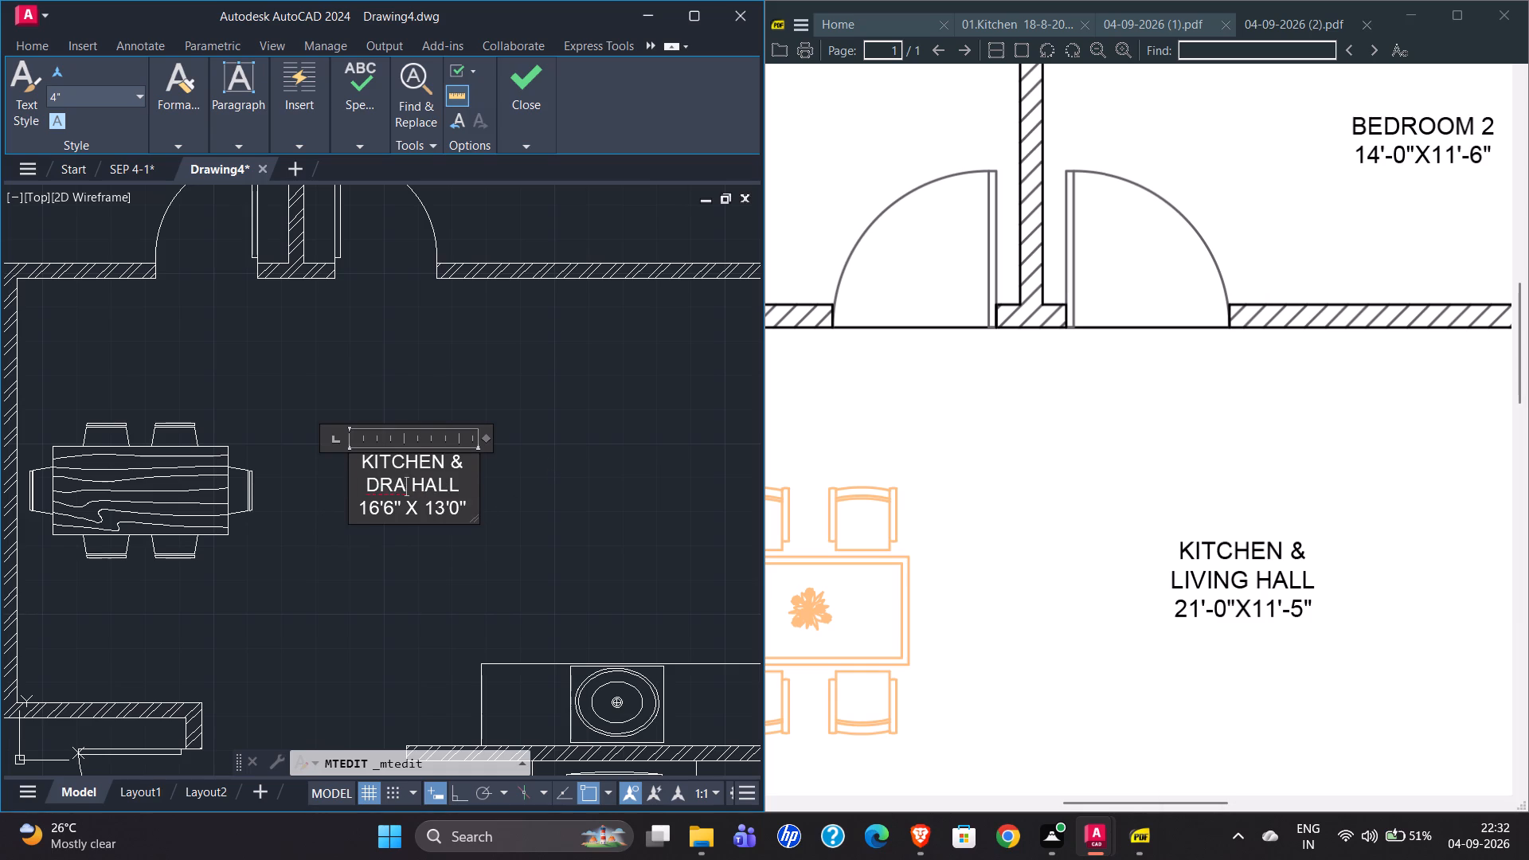
pyautogui.press('BackSpace')
pyautogui.press('BackSpace')
pyautogui.press('BackSpace')
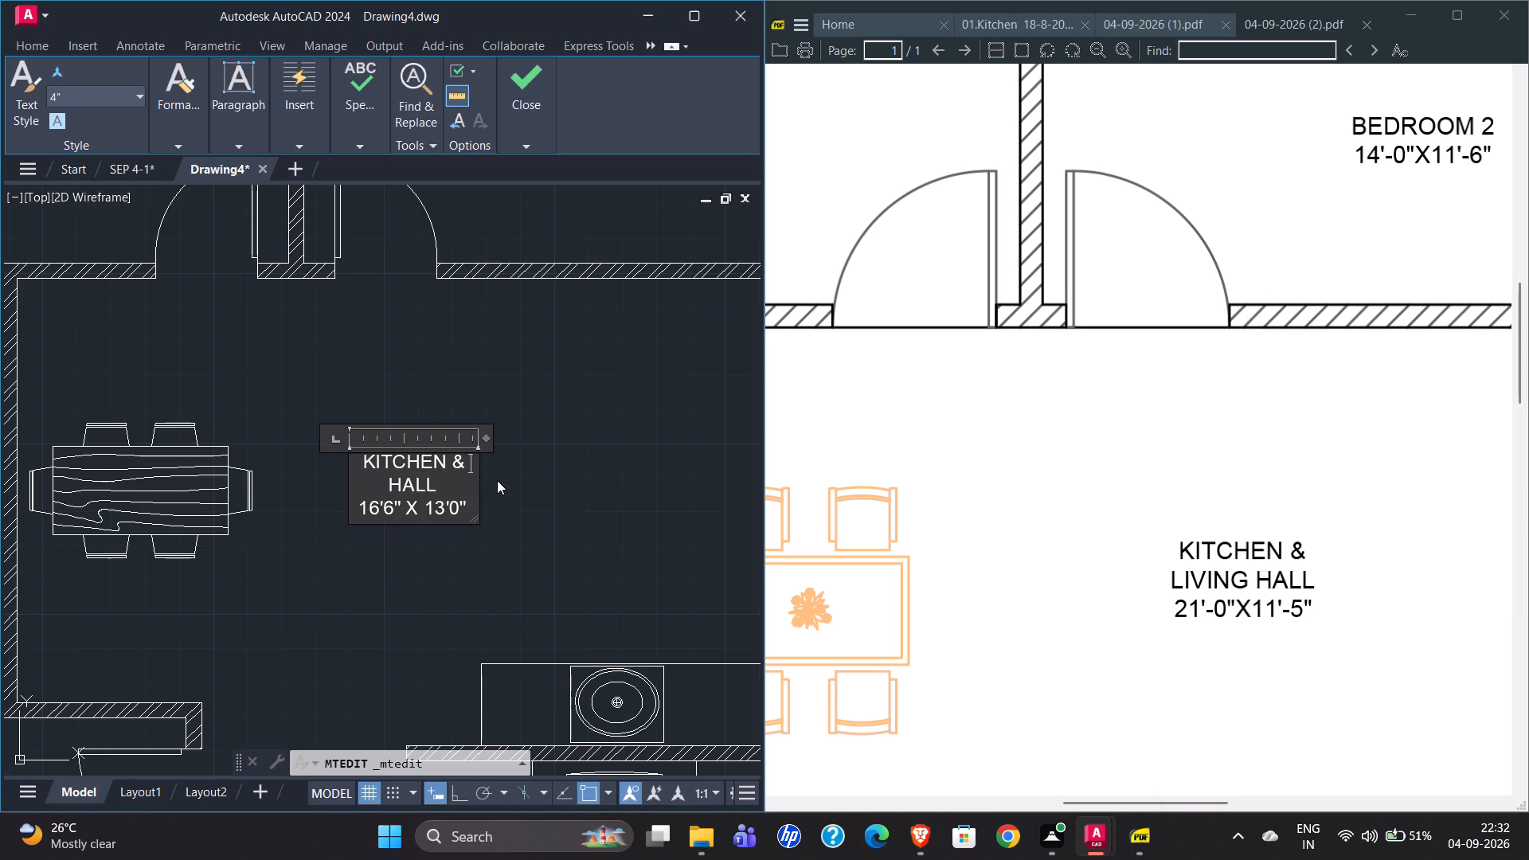
pyautogui.write('LI')
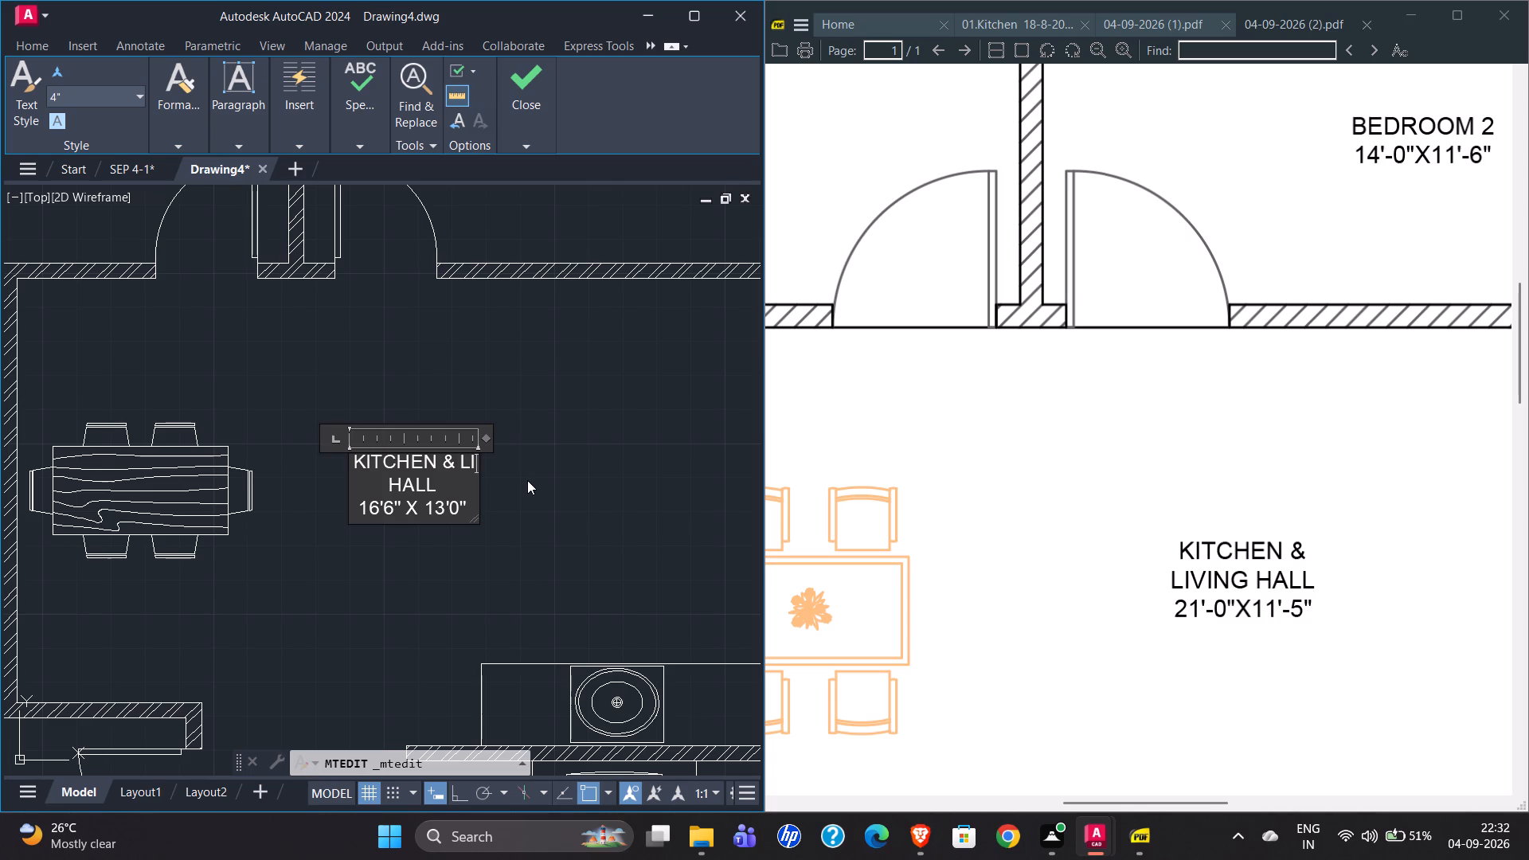
pyautogui.write('VING')
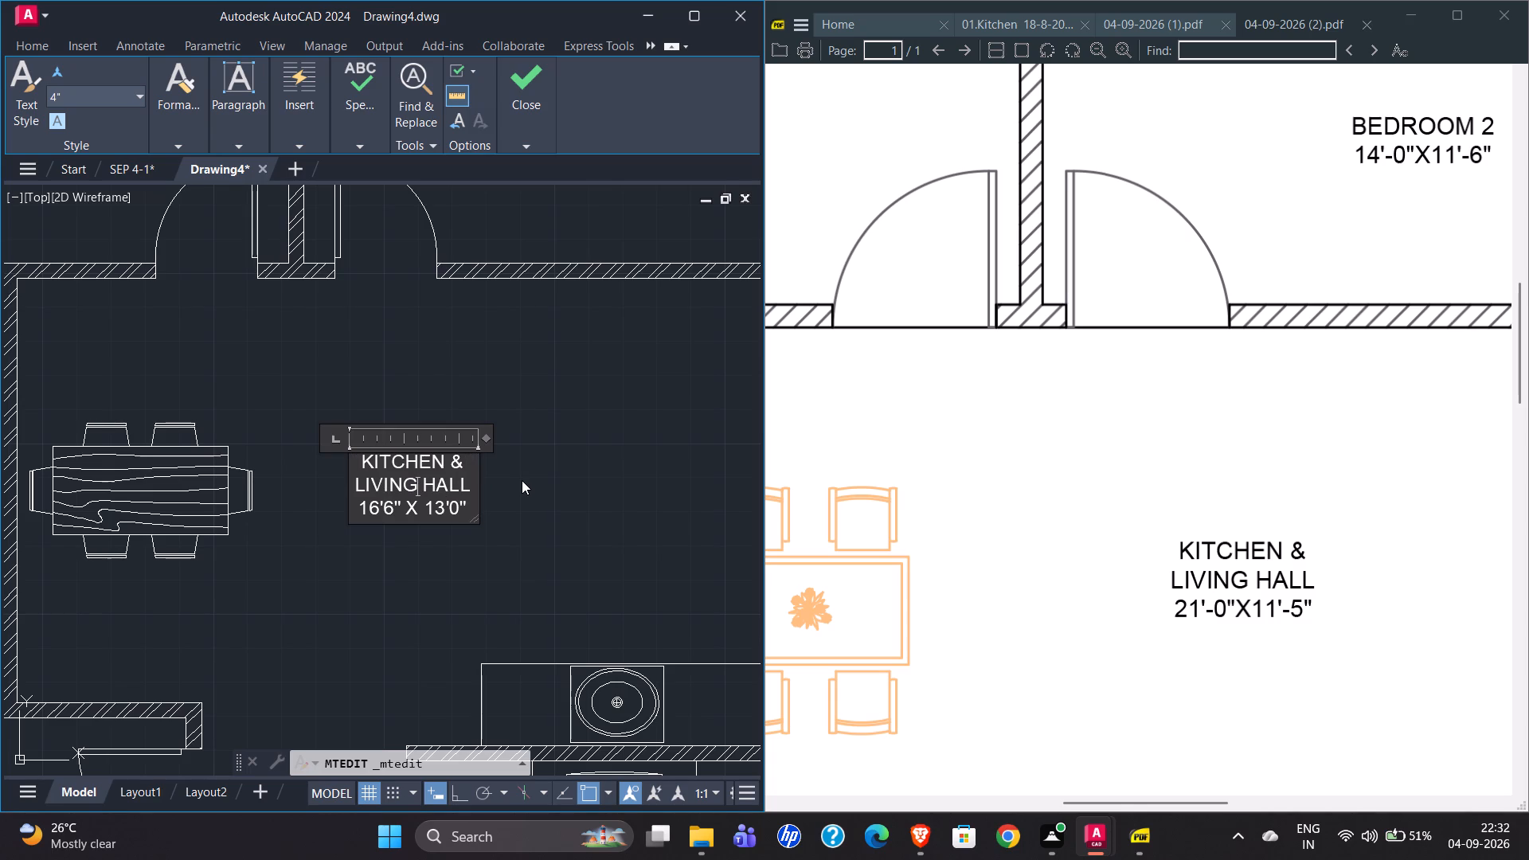
# Change the first dimension in the KITCHEN & LIVING HALL label's size line to 21'0", following the reference PDF.
pyautogui.click(380, 509)
pyautogui.press('BackSpace')
pyautogui.press('BackSpace')
pyautogui.write('21')
pyautogui.press('Right')
pyautogui.press('Right')
pyautogui.press('BackSpace')
pyautogui.press('0')
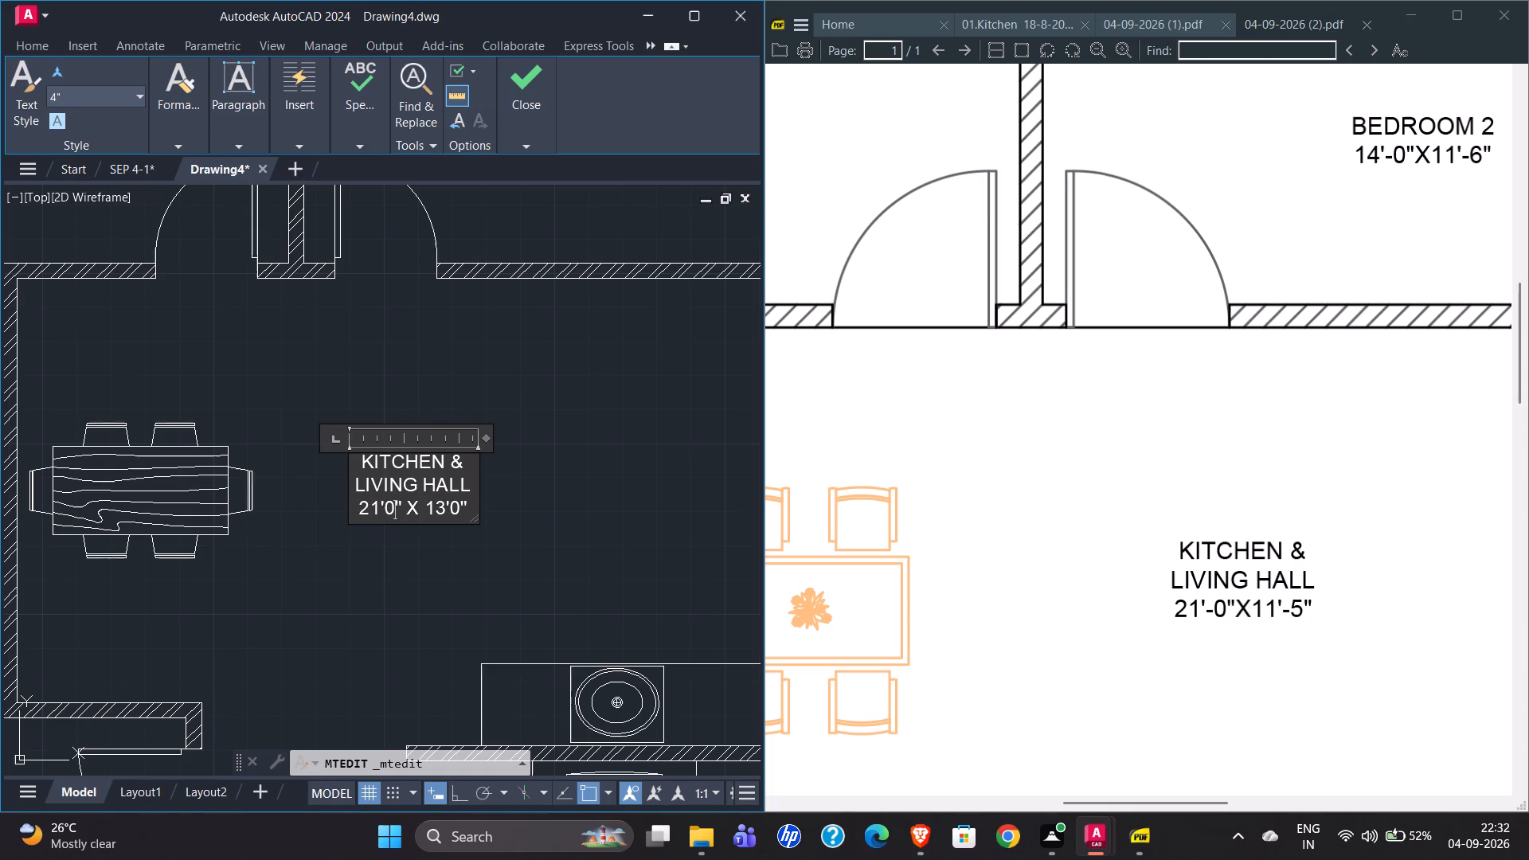
# Change the second dimension in the KITCHEN & LIVING HALL label's size line to 11'5" and close the text editor.
pyautogui.press('Right')
pyautogui.press('Right')
pyautogui.press('Right')
pyautogui.press('Right')
pyautogui.press('Right')
pyautogui.press('Right')
pyautogui.press('BackSpace')
pyautogui.press('1')
pyautogui.press('Right')
pyautogui.press('Right')
pyautogui.press('BackSpace')
pyautogui.press('5')
pyautogui.scroll(-1, 381, 510)
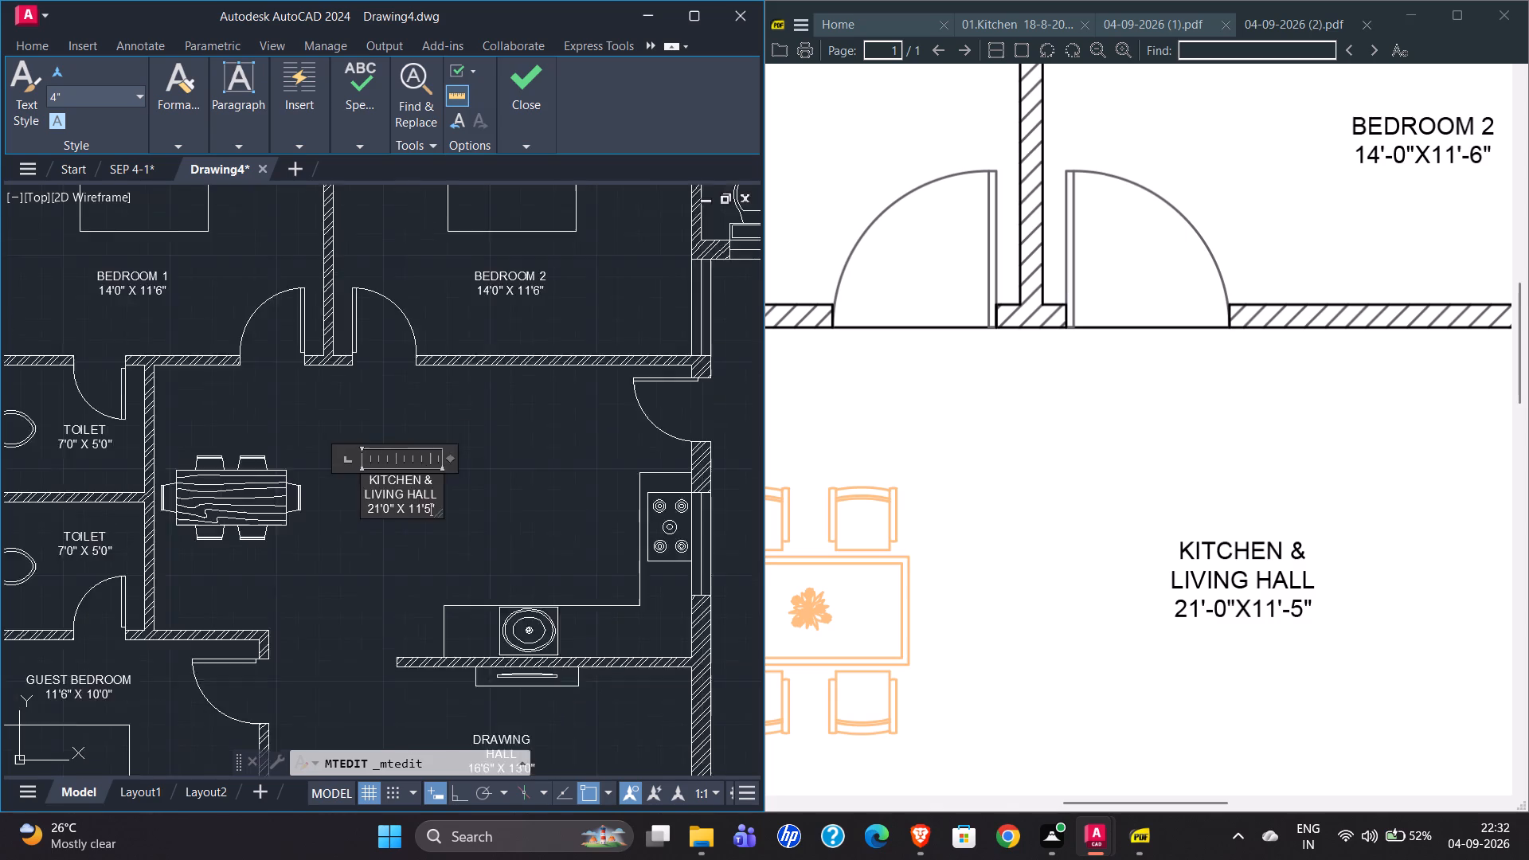
pyautogui.scroll(-2, 378, 510)
pyautogui.scroll(1, 401, 619)
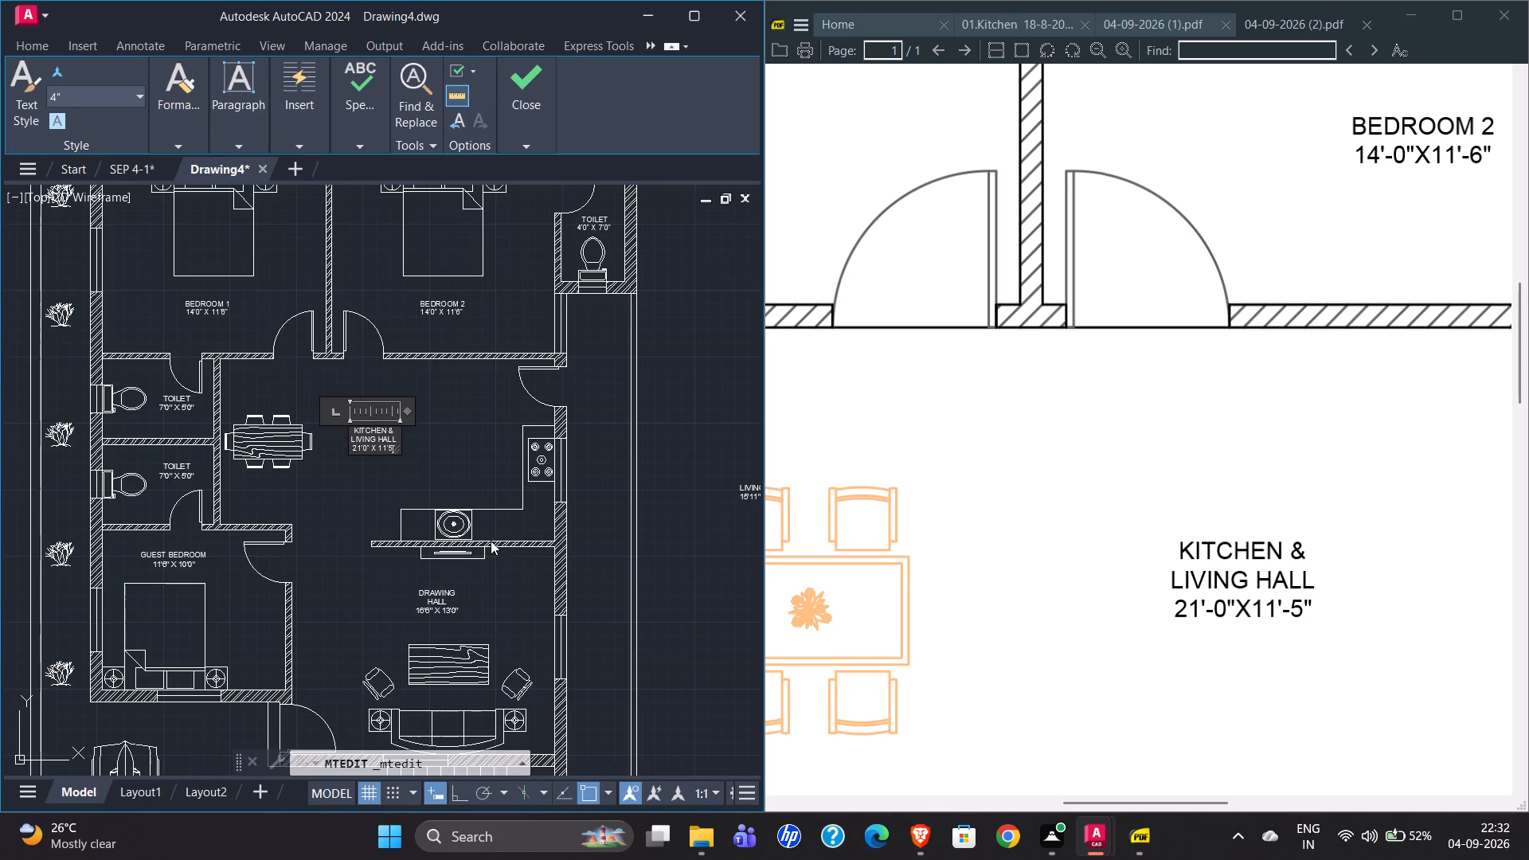
pyautogui.click(526, 109)
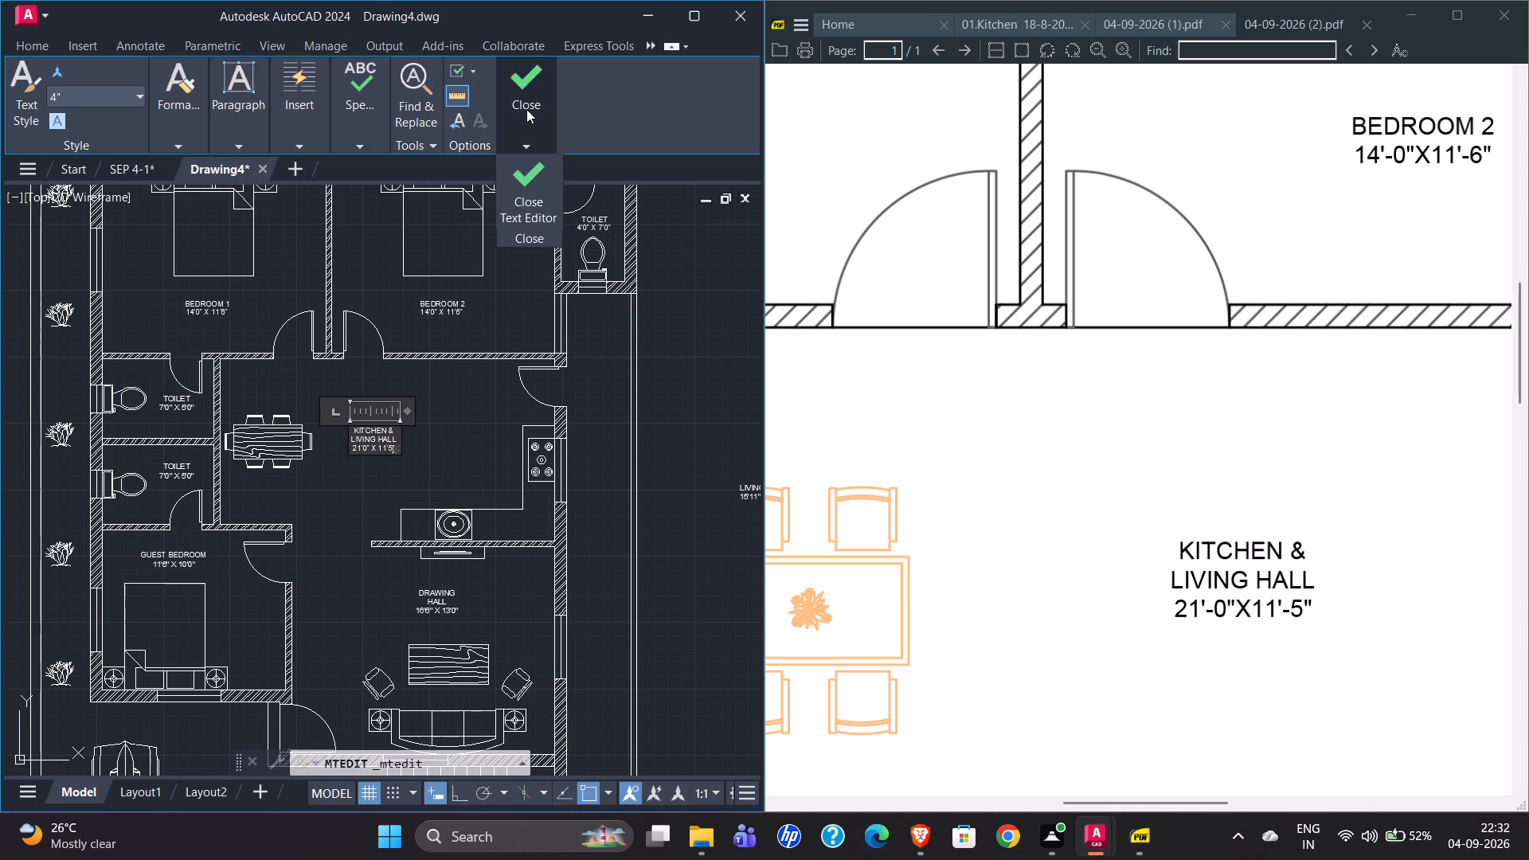
pyautogui.click(538, 166)
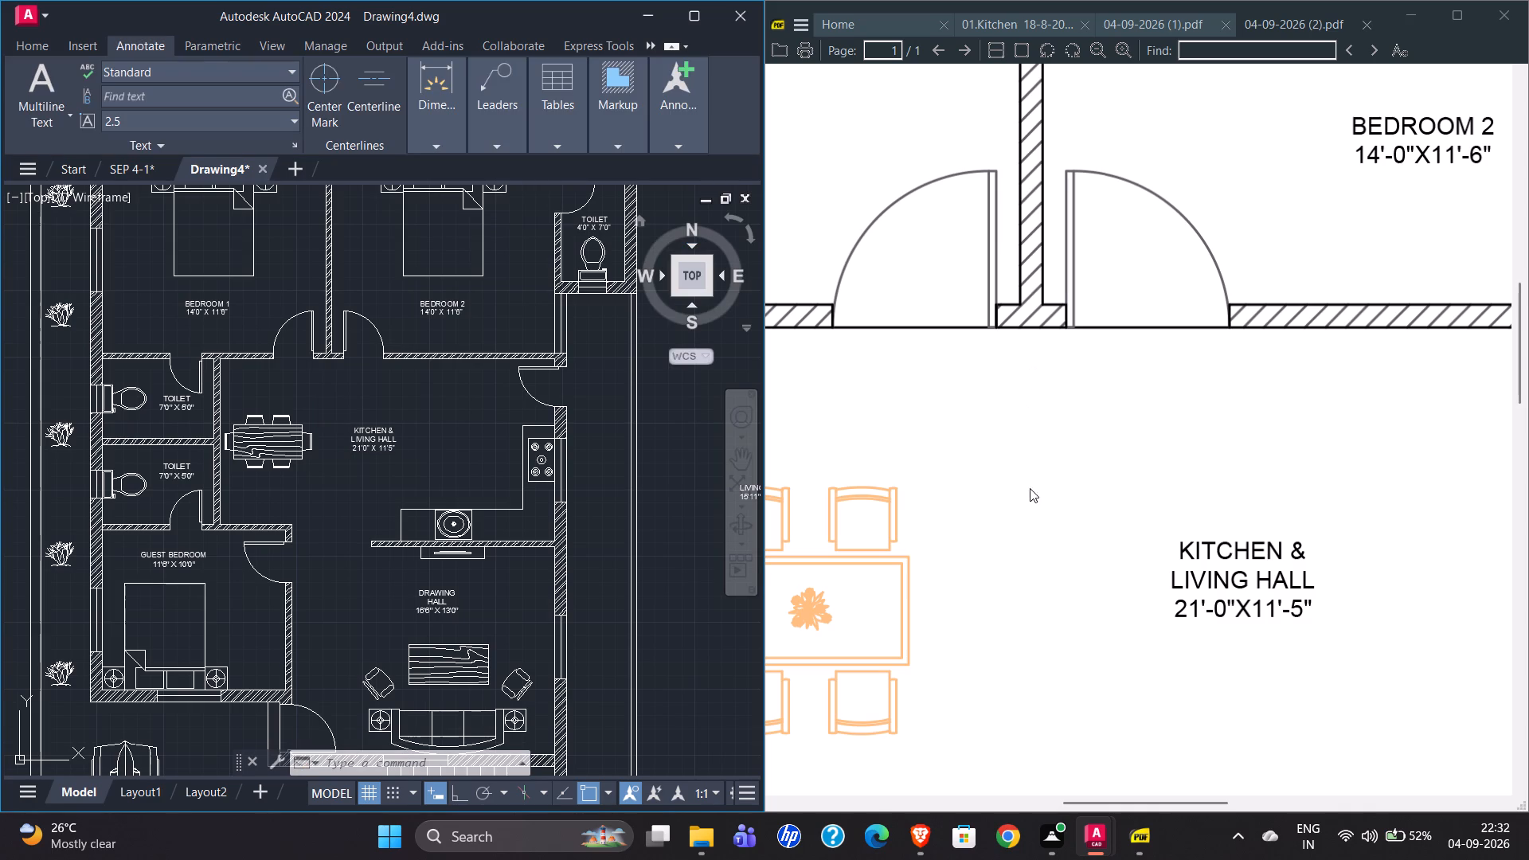
# Compare the room labels and layout of the drawn plan with the whole plan in the reference PDF.
pyautogui.scroll(-10, 1050, 491)
pyautogui.hscroll(3, 1050, 491)
pyautogui.hscroll(-1, 1050, 491)
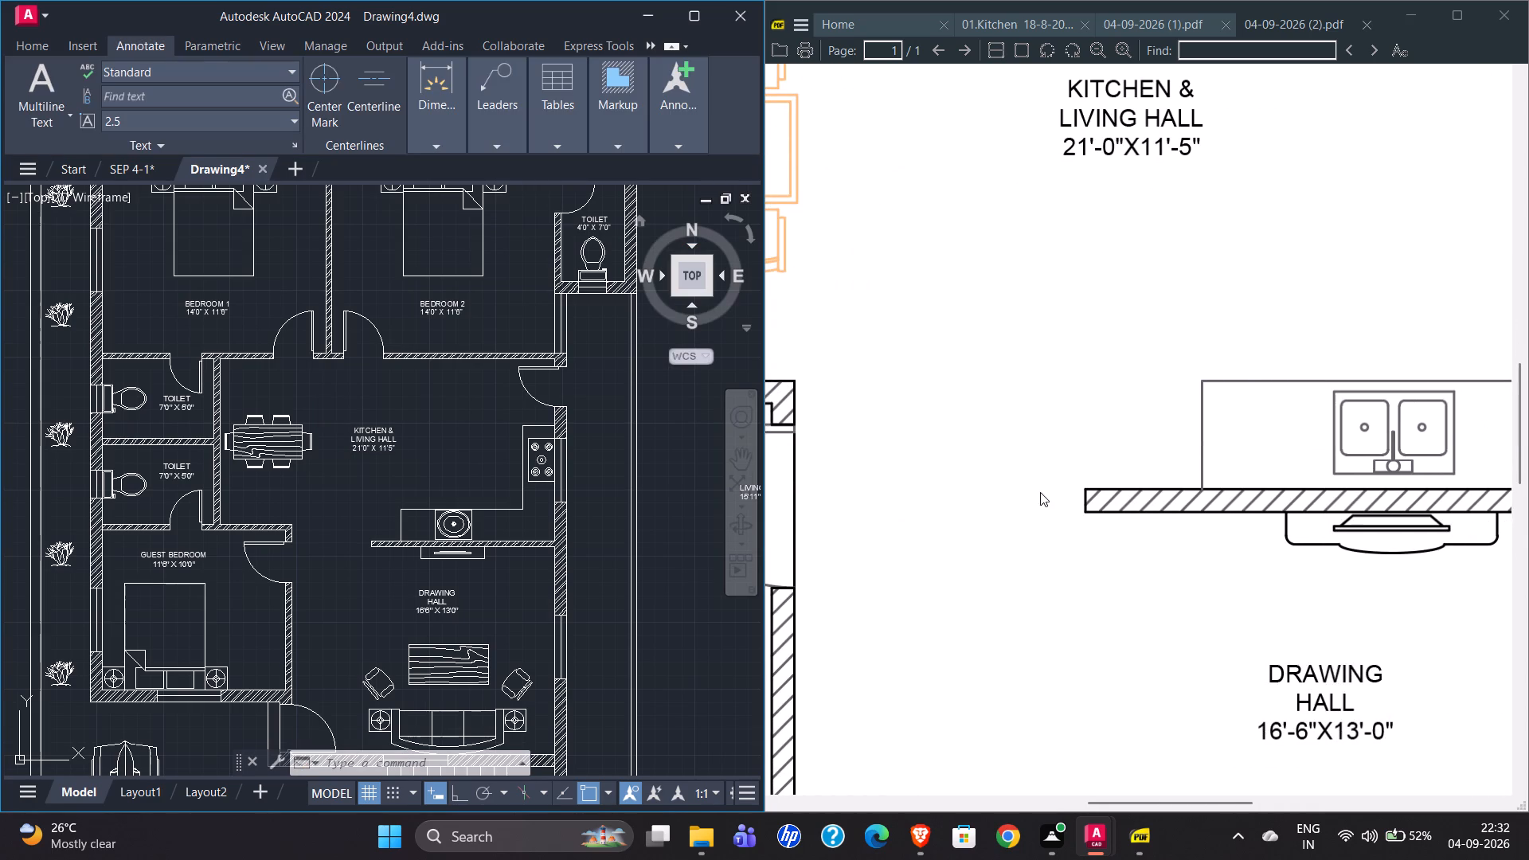
pyautogui.scroll(-1, 420, 600)
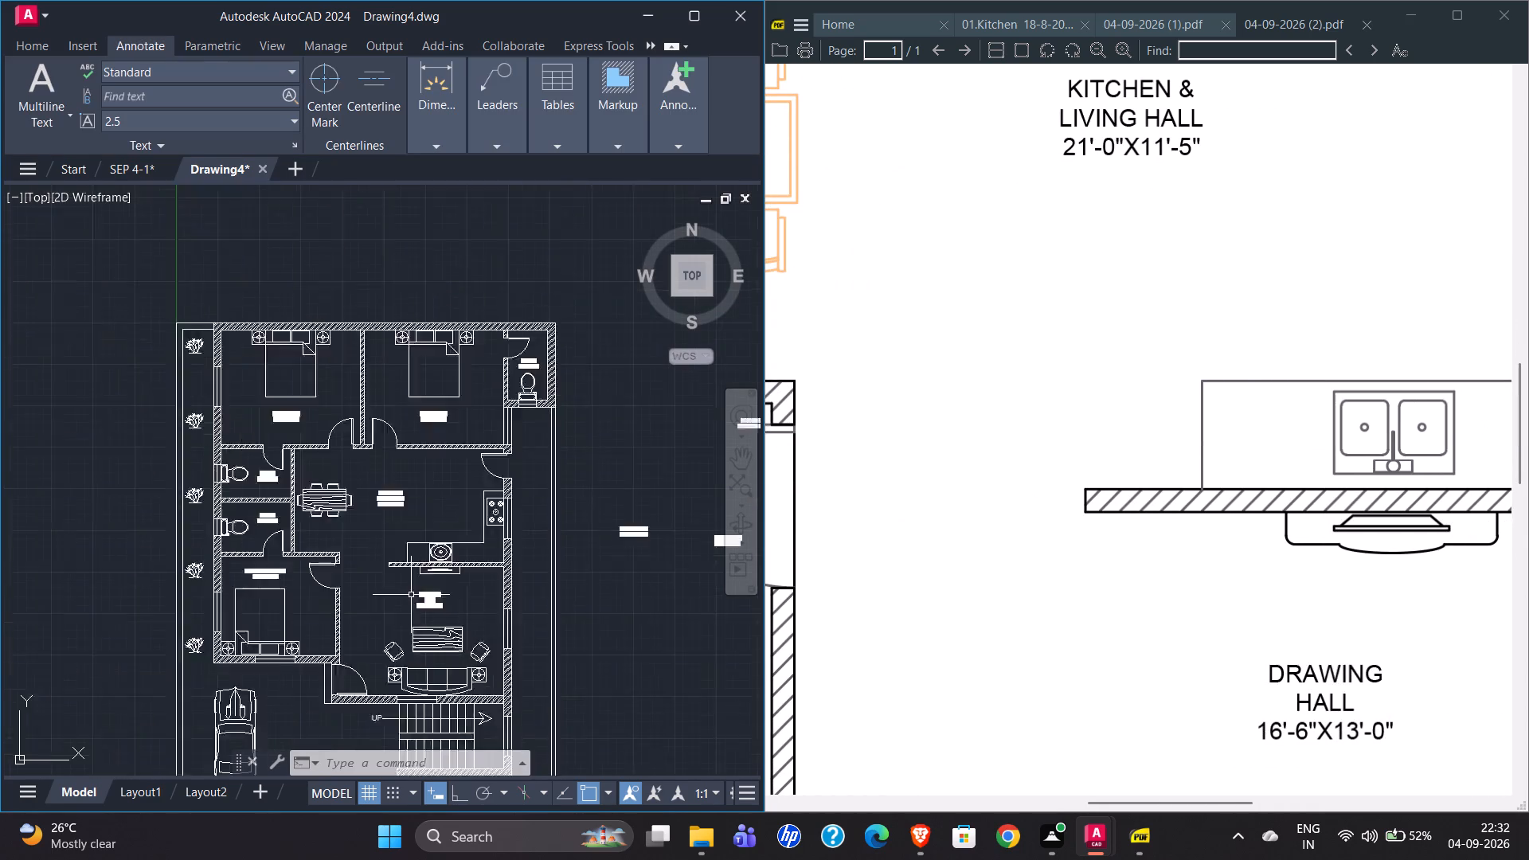
pyautogui.scroll(-1, 411, 595)
pyautogui.scroll(3, 413, 703)
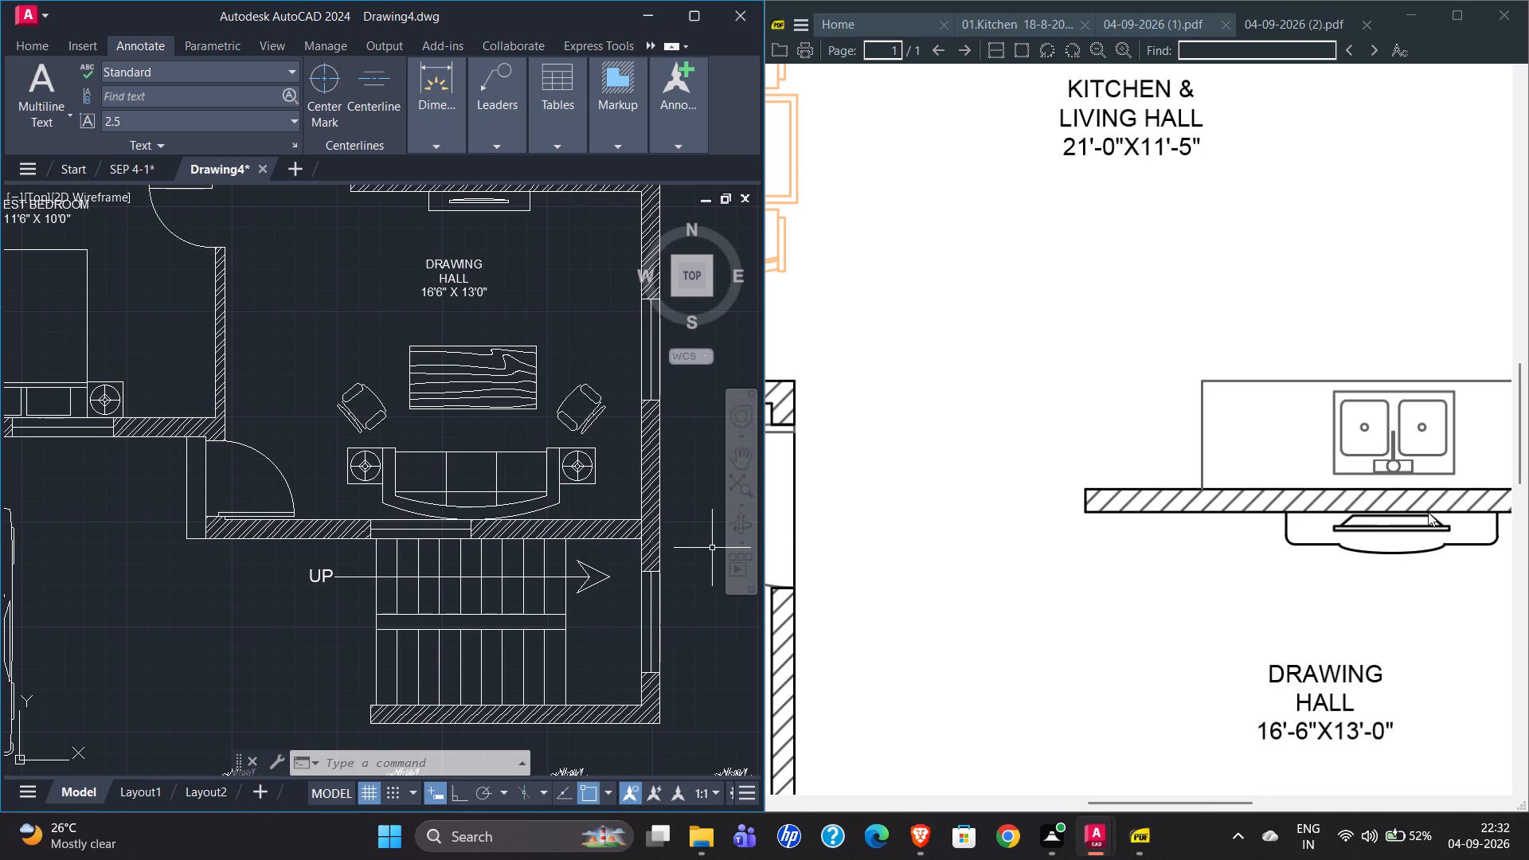
pyautogui.scroll(-7, 1345, 512)
pyautogui.keyDown('ctrl'); pyautogui.scroll(-5, 1337, 511); pyautogui.keyUp('ctrl')
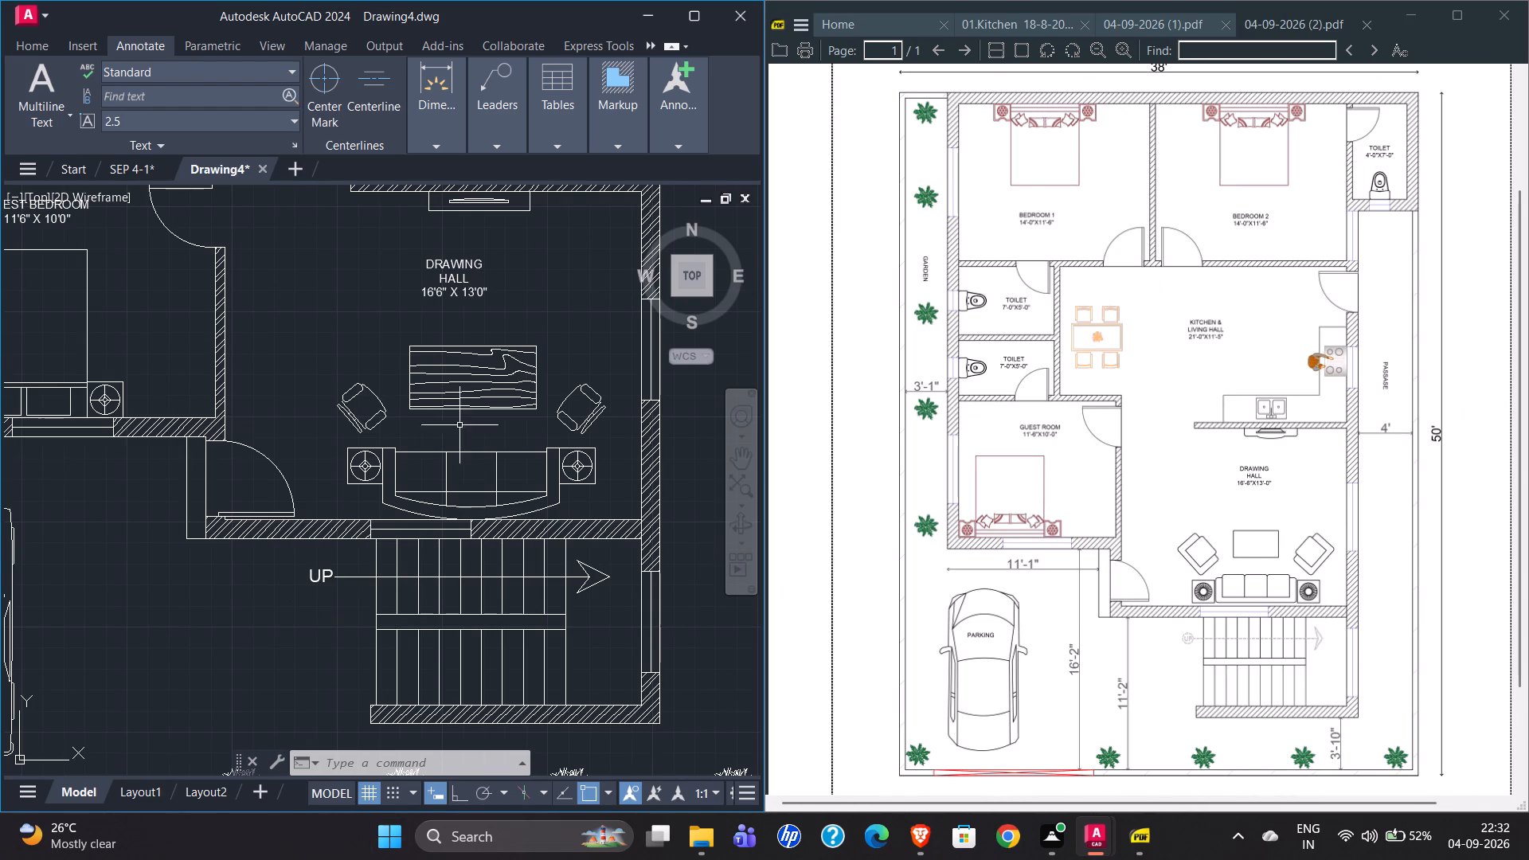
pyautogui.scroll(-1, 420, 507)
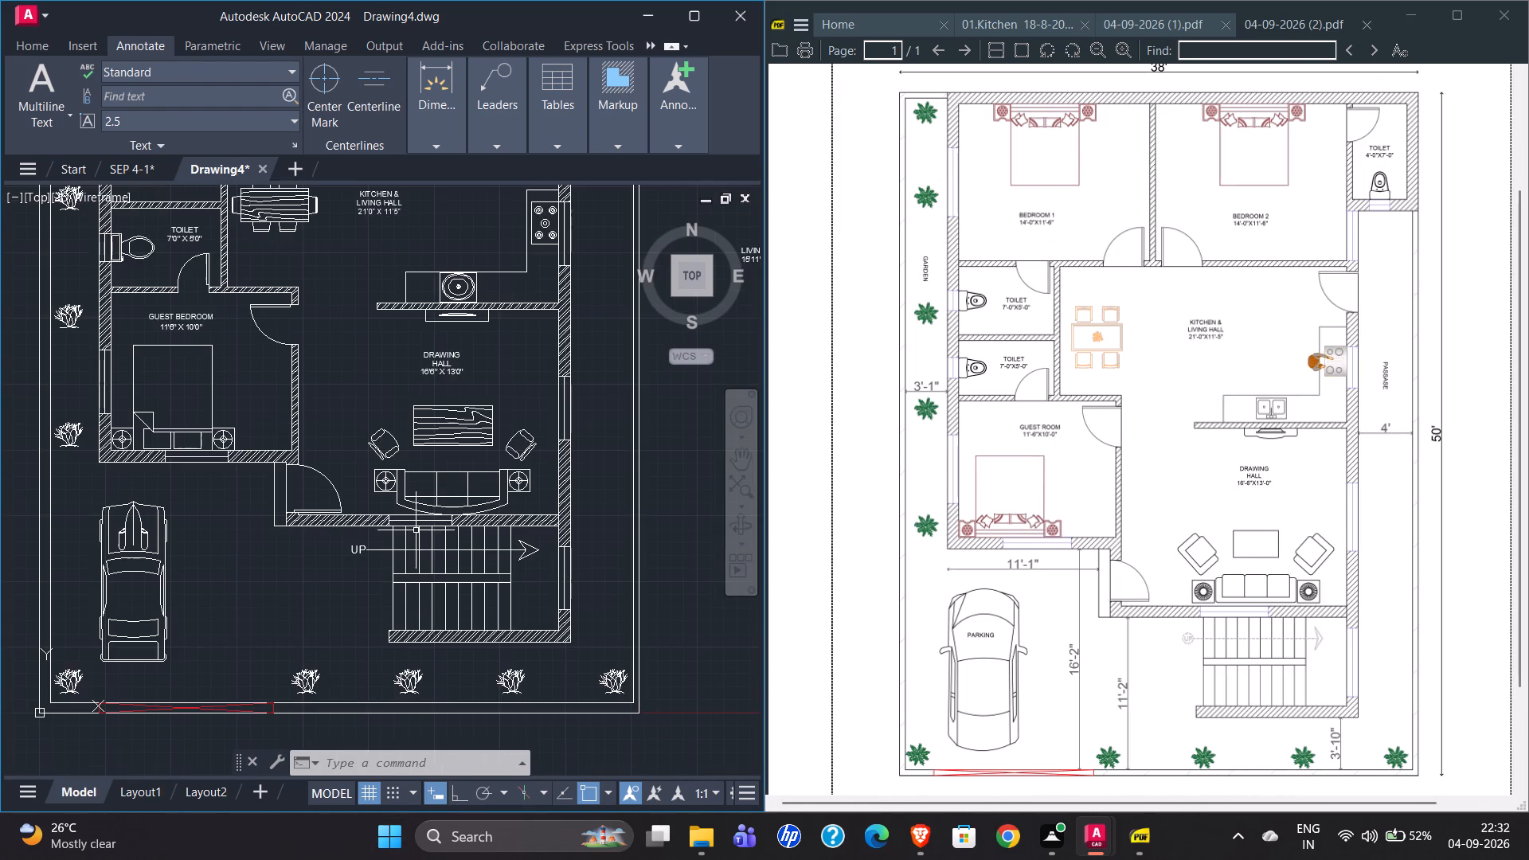
pyautogui.scroll(-1, 390, 537)
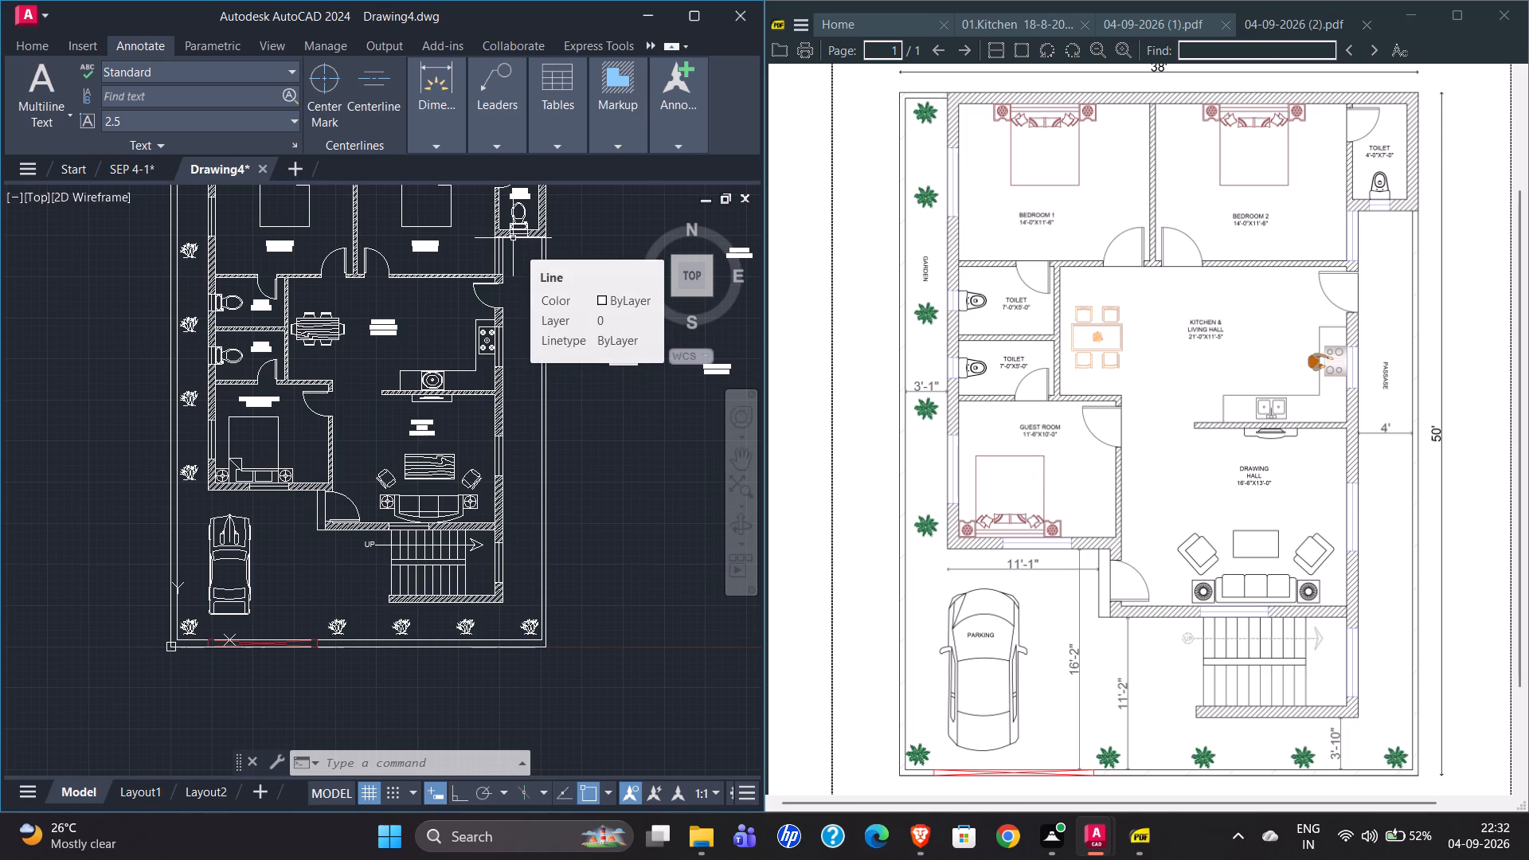
pyautogui.scroll(2, 531, 229)
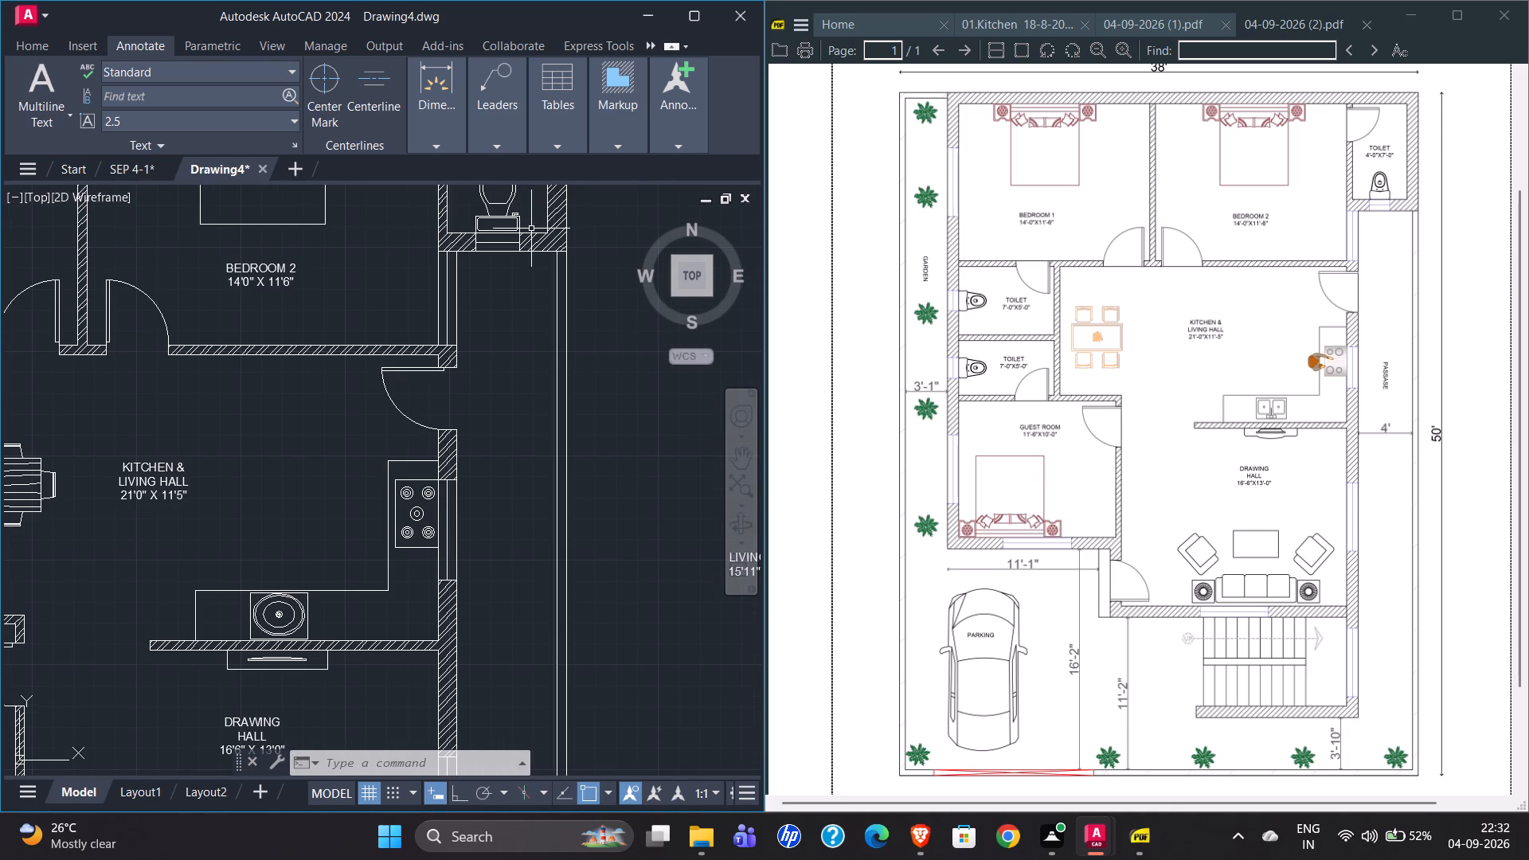
pyautogui.scroll(-2, 519, 247)
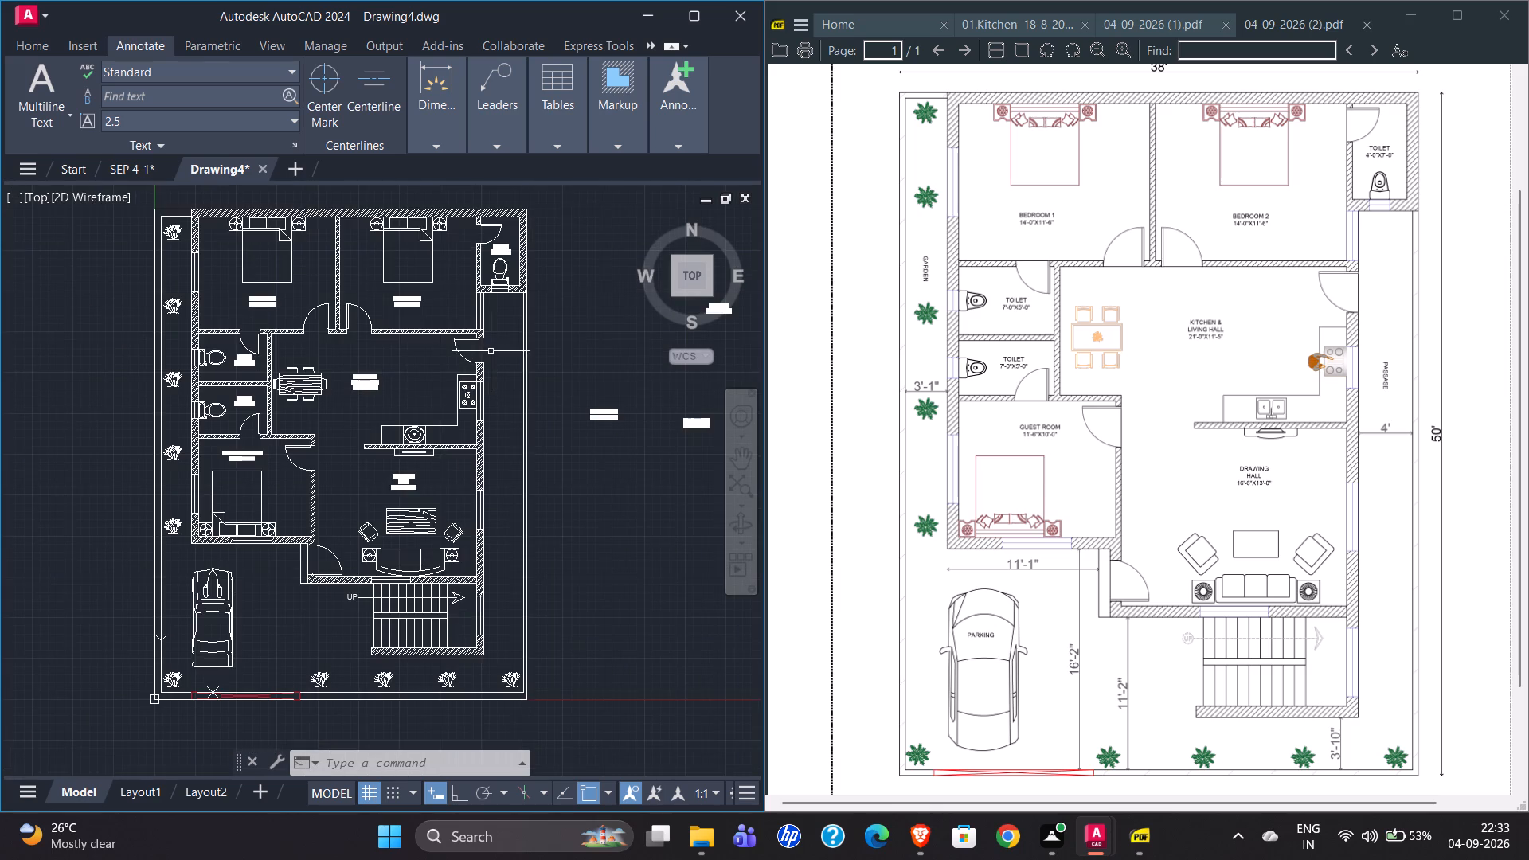
pyautogui.scroll(3, 483, 244)
pyautogui.scroll(-1, 396, 314)
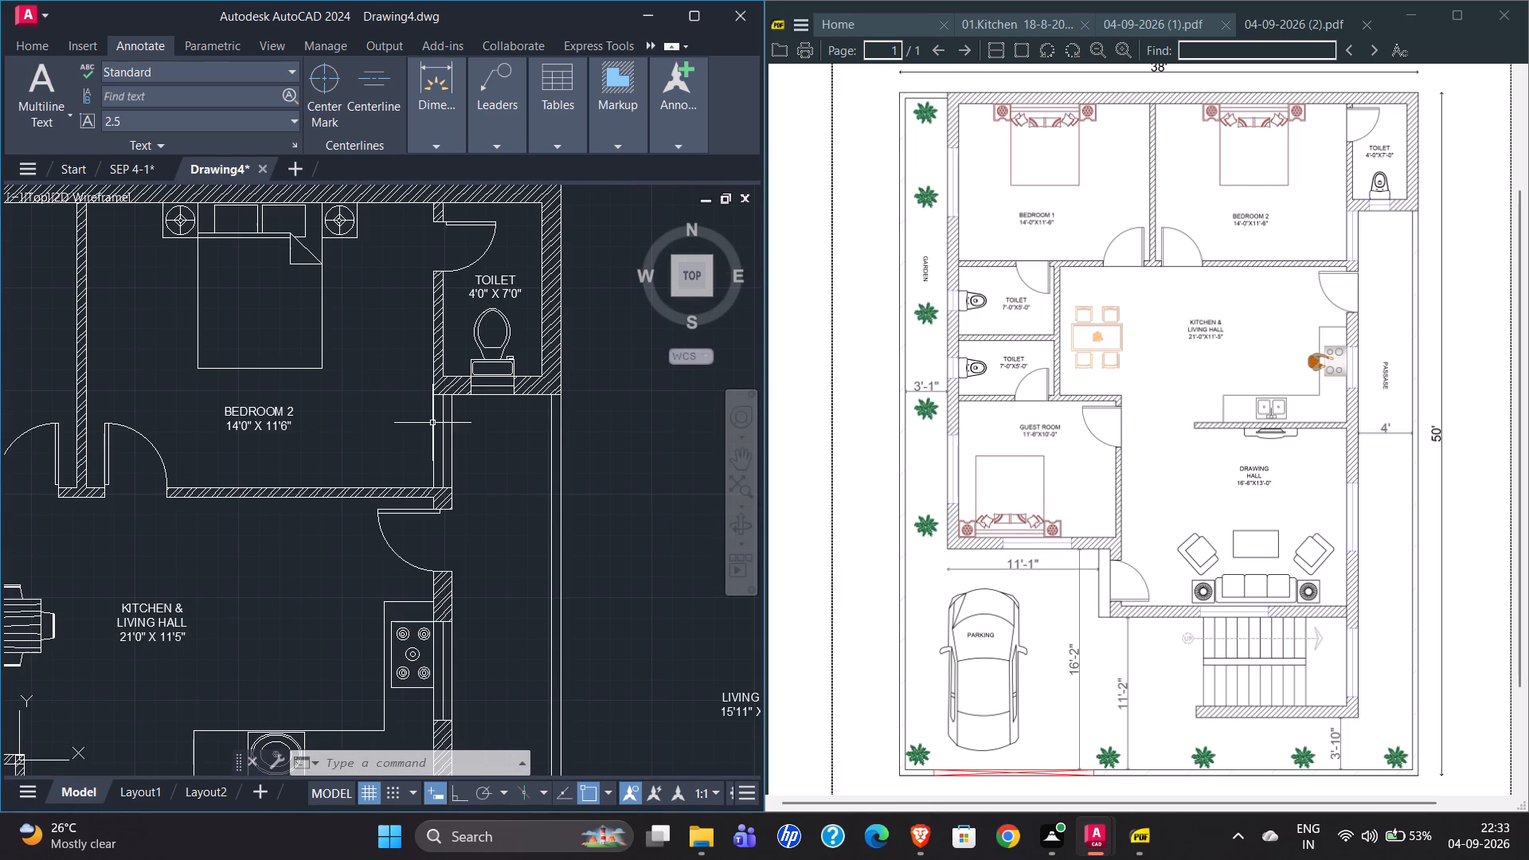
# Delete the three leftover room label copies, including LIVING HALL, lying outside the plan beyond the passage side.
pyautogui.click(15, 53)
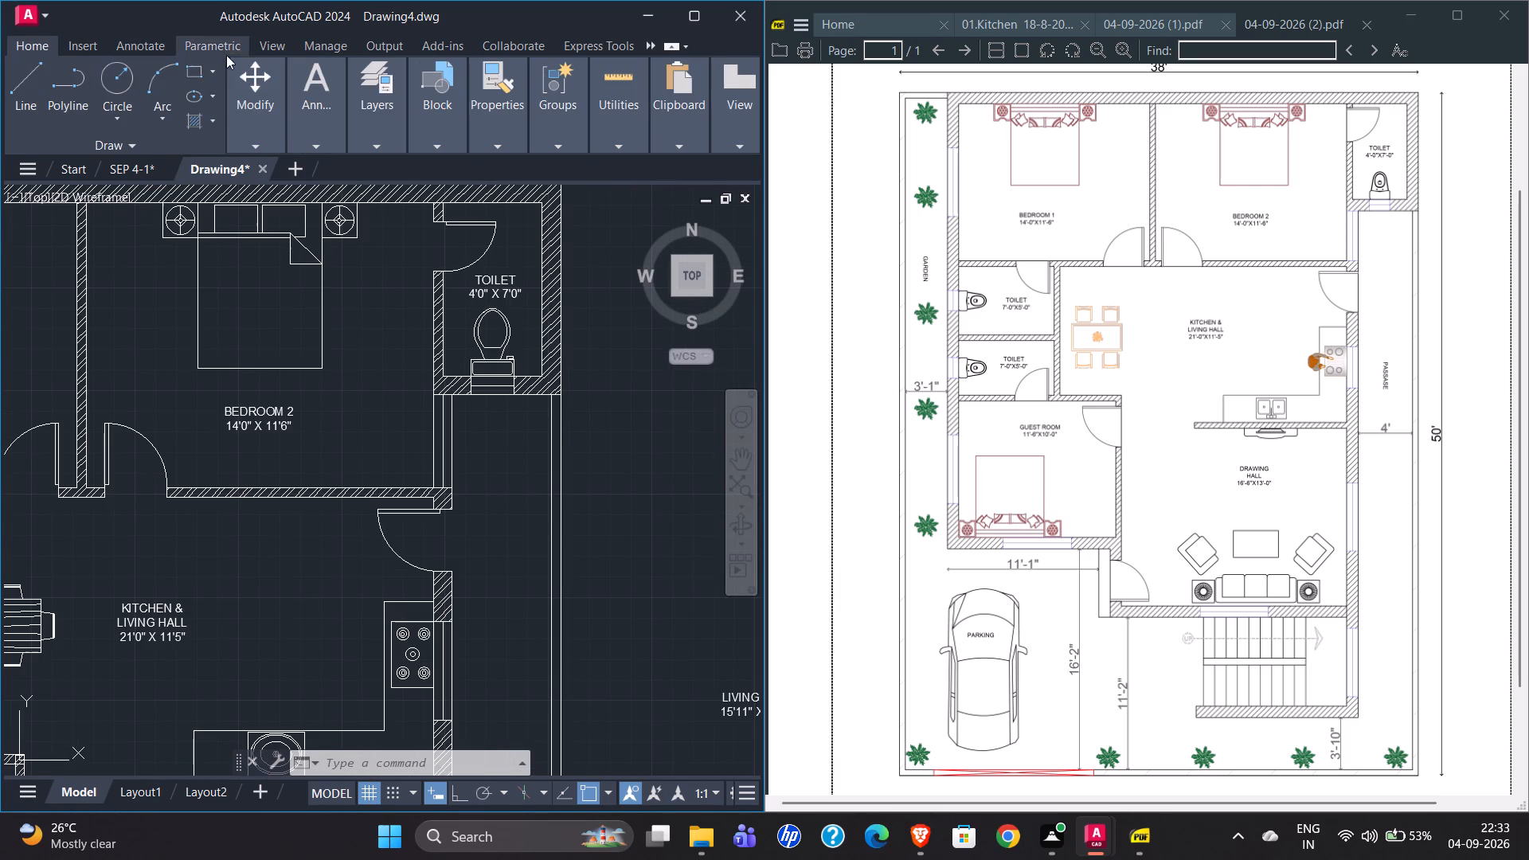
pyautogui.scroll(-3, 324, 287)
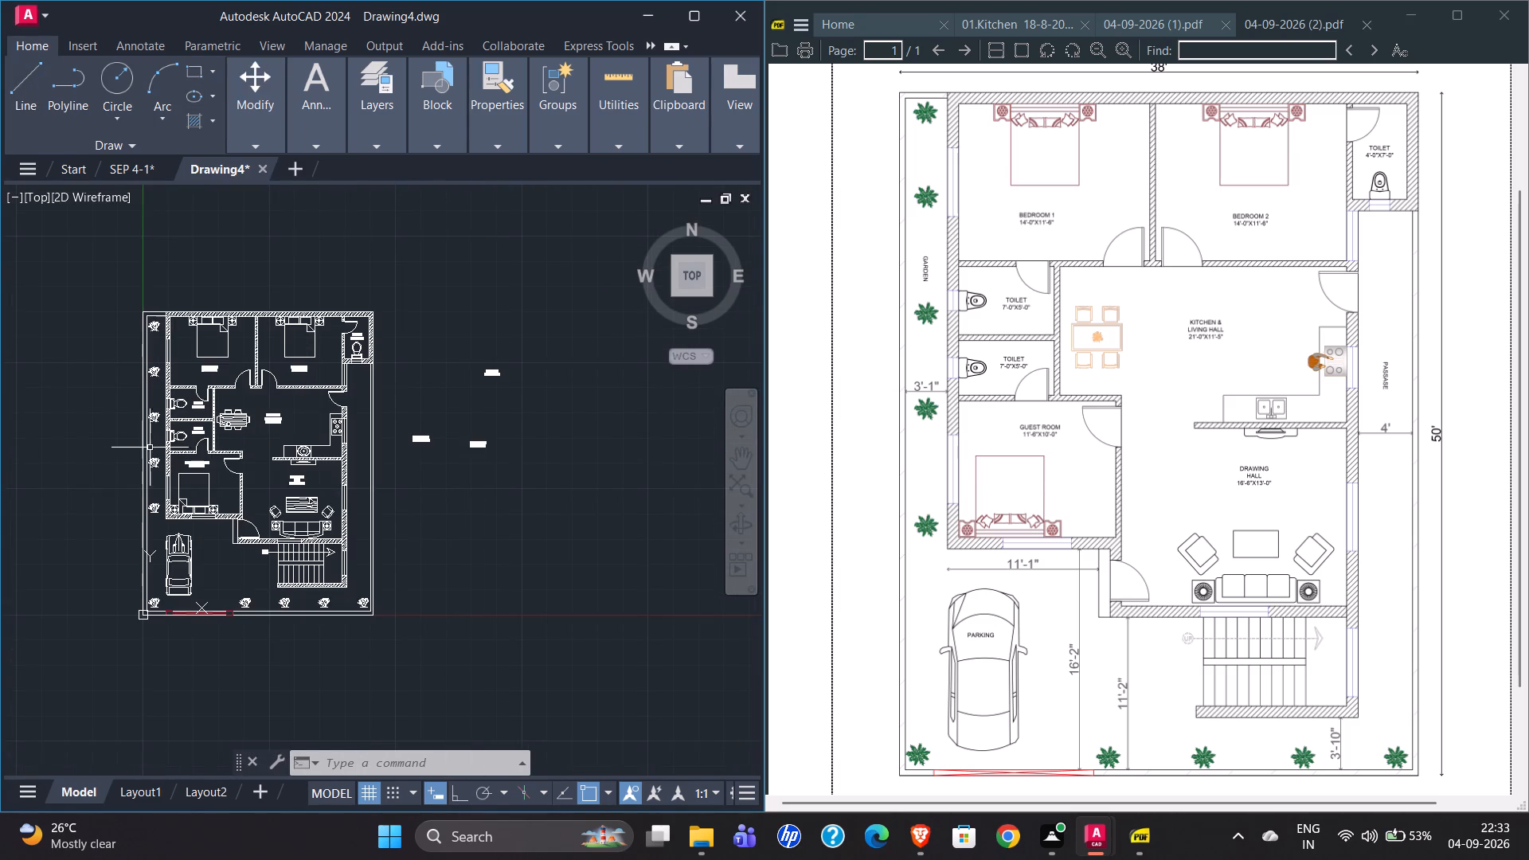
pyautogui.scroll(3, 139, 438)
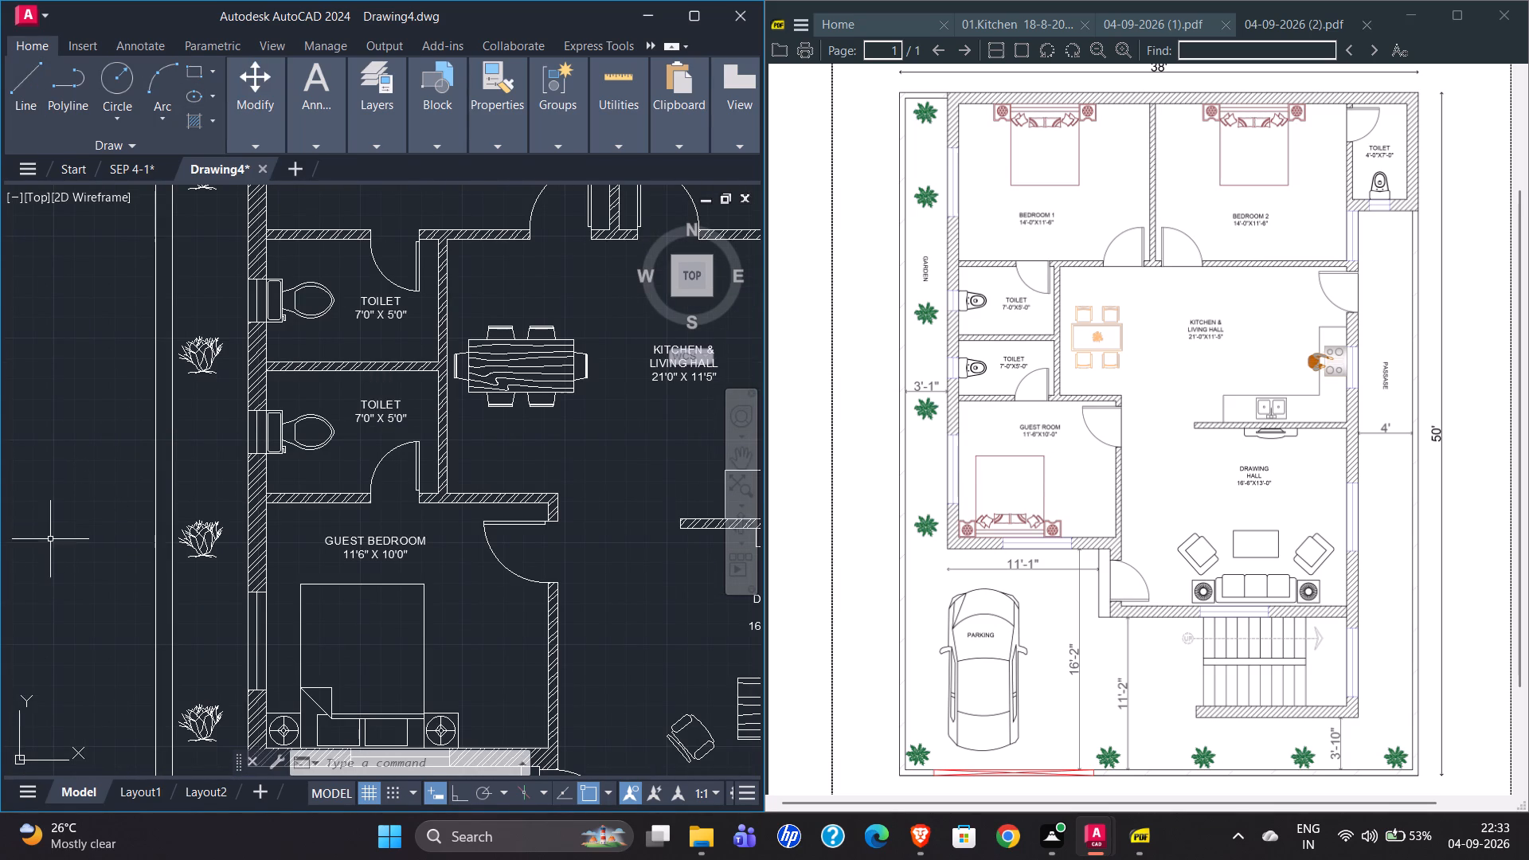
pyautogui.scroll(-2, 45, 544)
pyautogui.scroll(2, 459, 519)
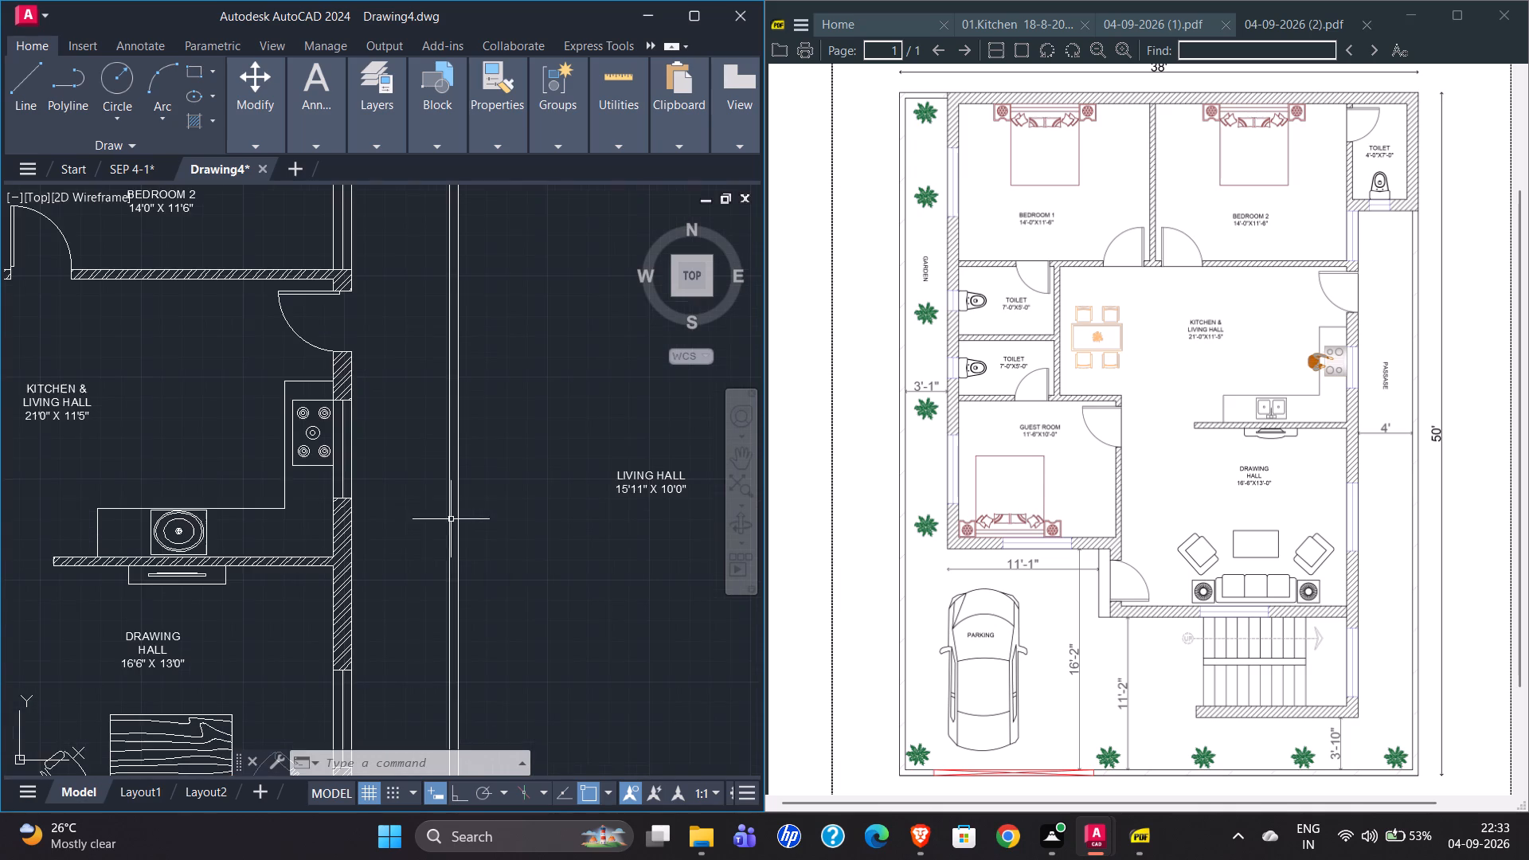
pyautogui.scroll(-3, 182, 503)
pyautogui.click(233, 384)
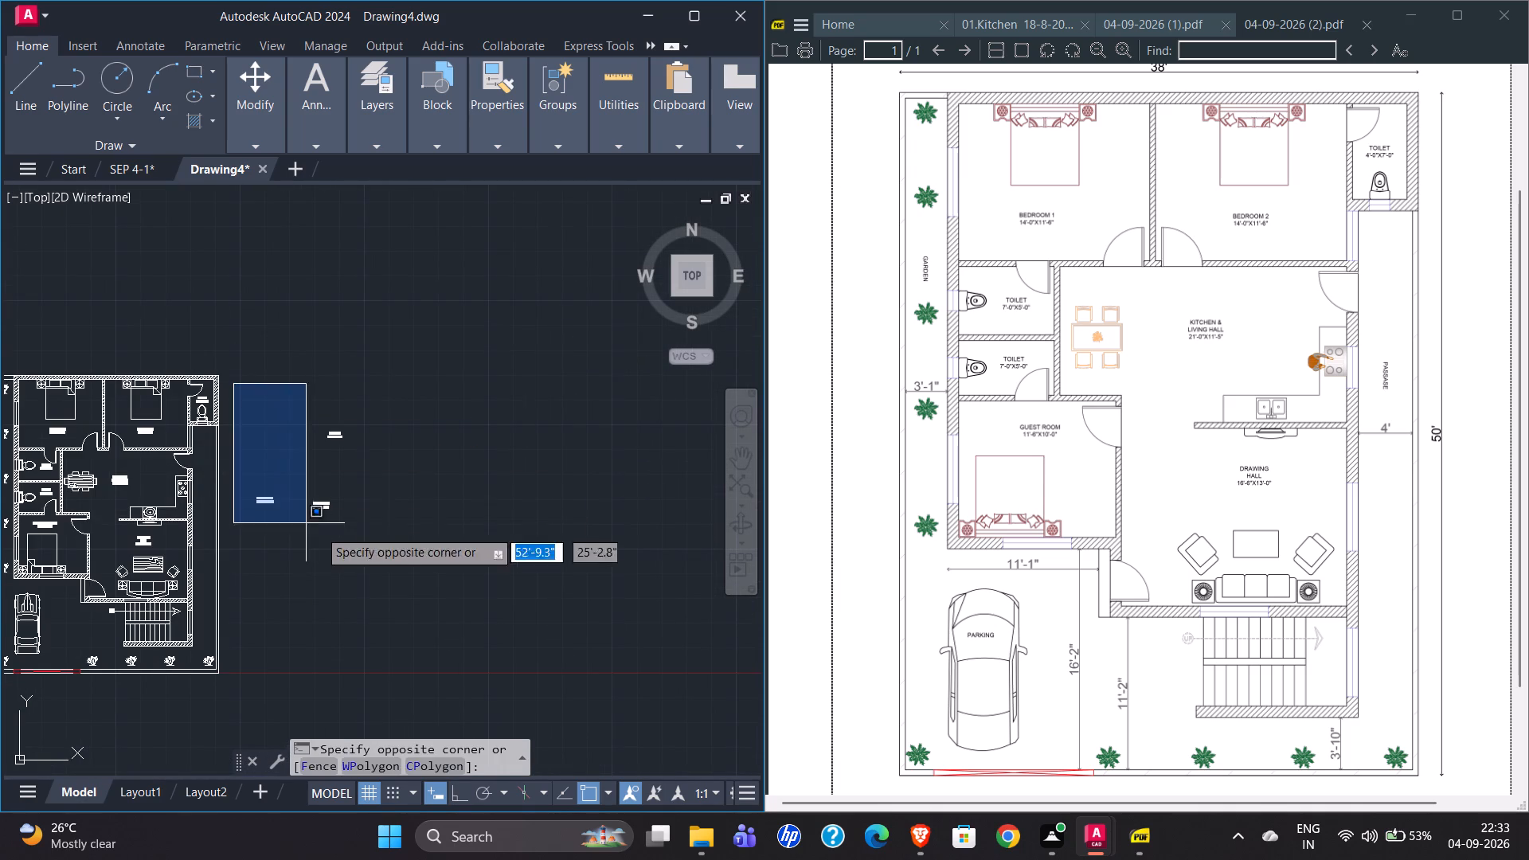
pyautogui.click(388, 552)
pyautogui.press('Delete')
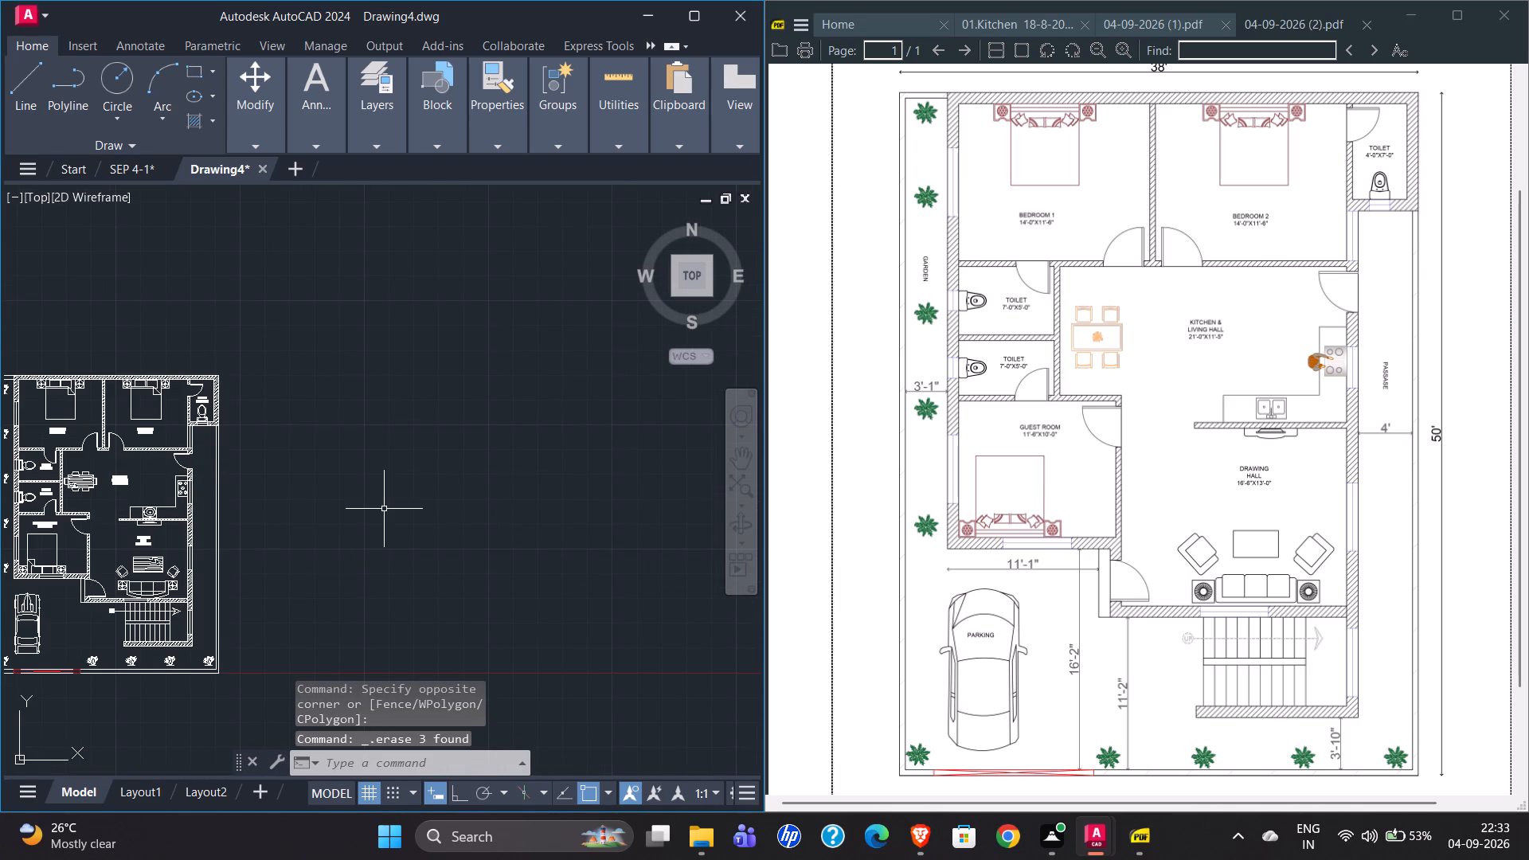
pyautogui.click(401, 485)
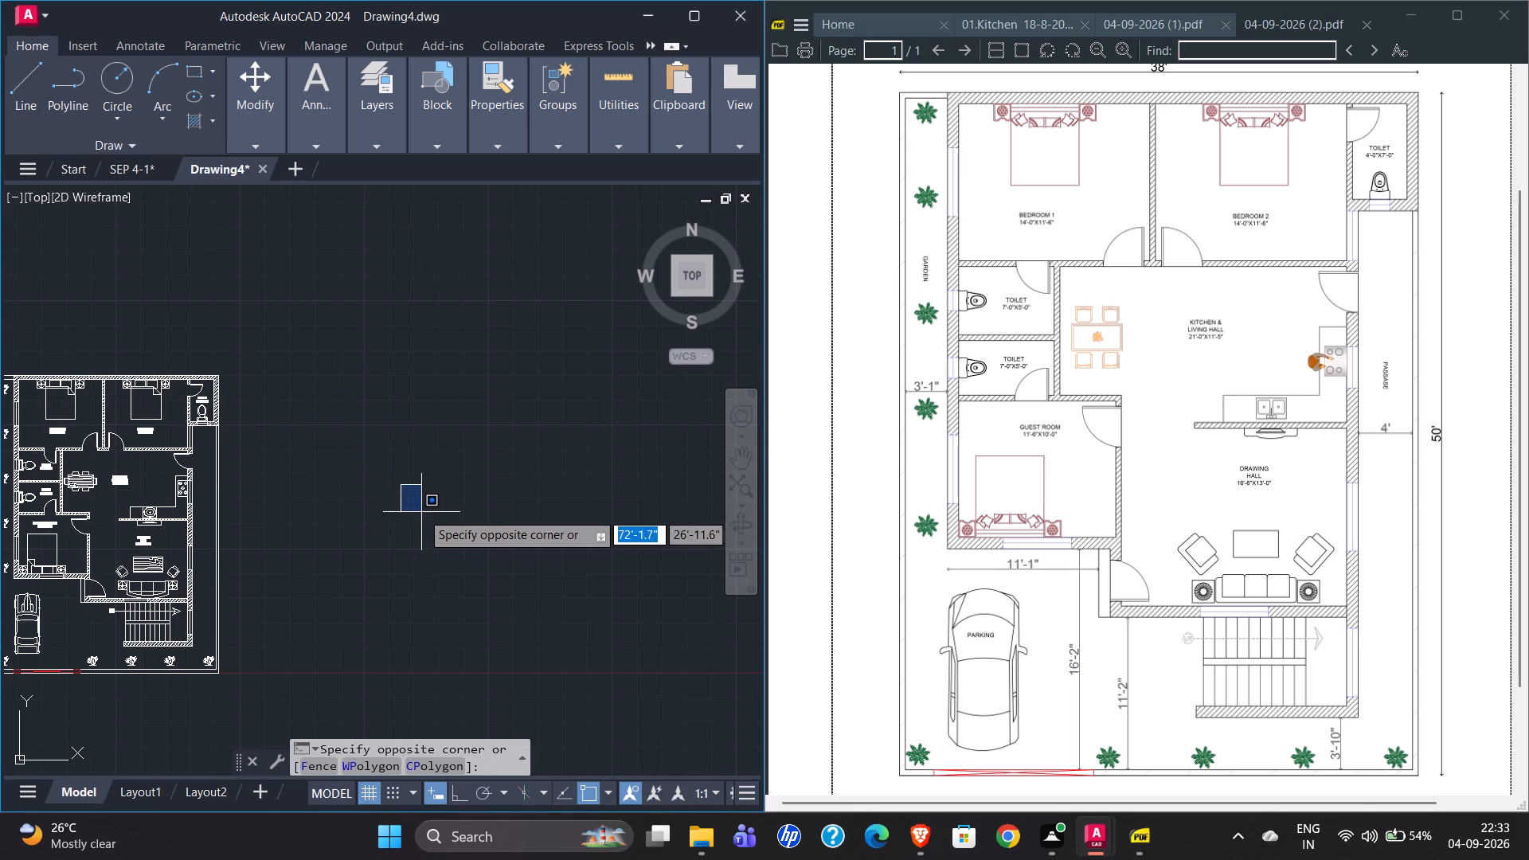
# Inspect the room labels, furniture and layout across the whole drawn plan, from the bedrooms down to the parking and stairs.
pyautogui.click(421, 512)
pyautogui.scroll(-1, 438, 463)
pyautogui.scroll(2, 205, 507)
pyautogui.scroll(2, 334, 471)
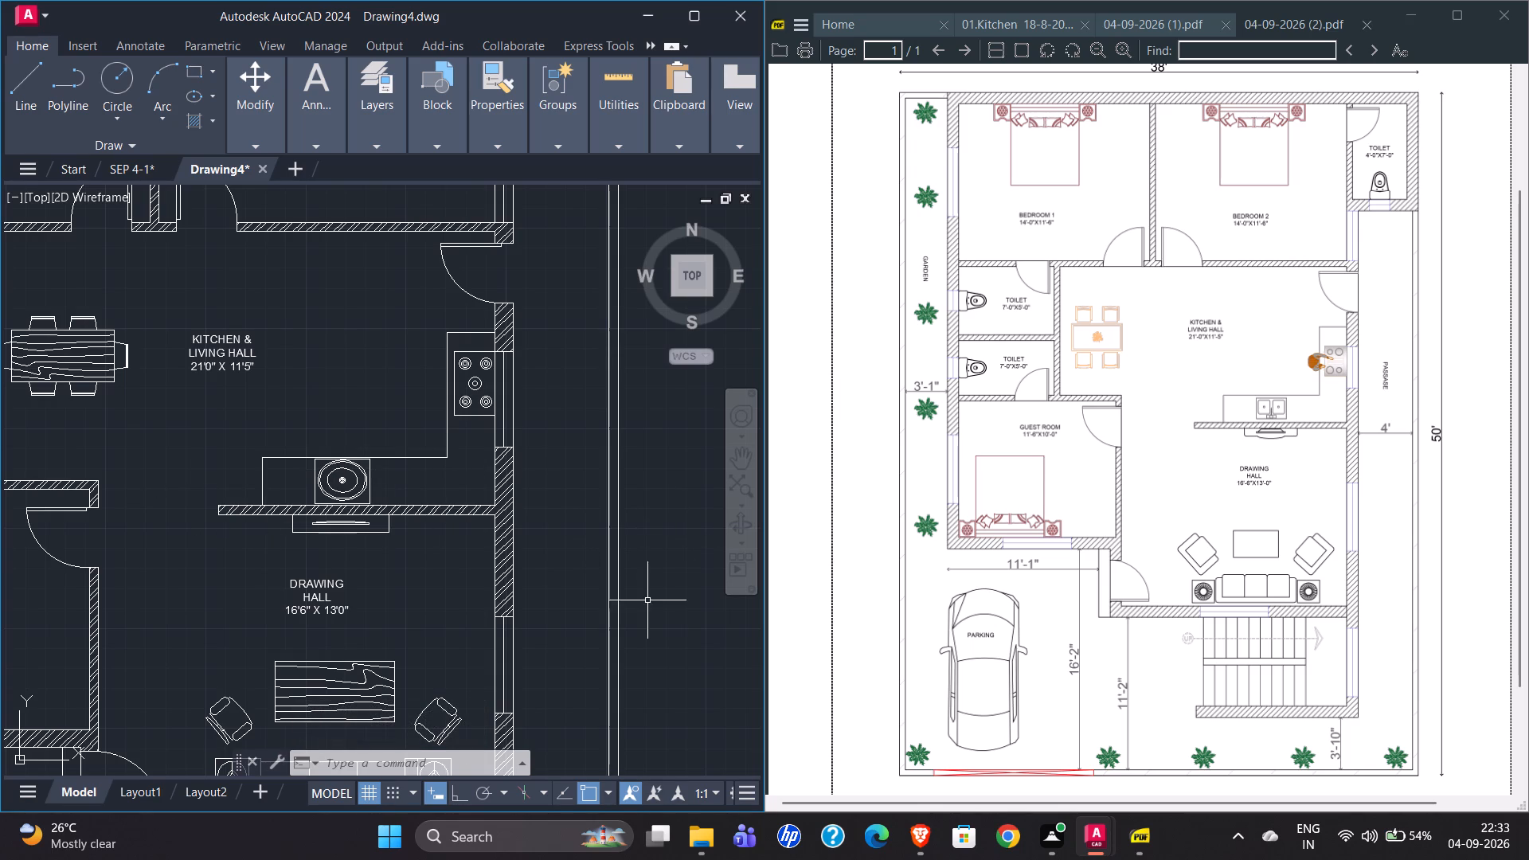
pyautogui.scroll(-1, 593, 541)
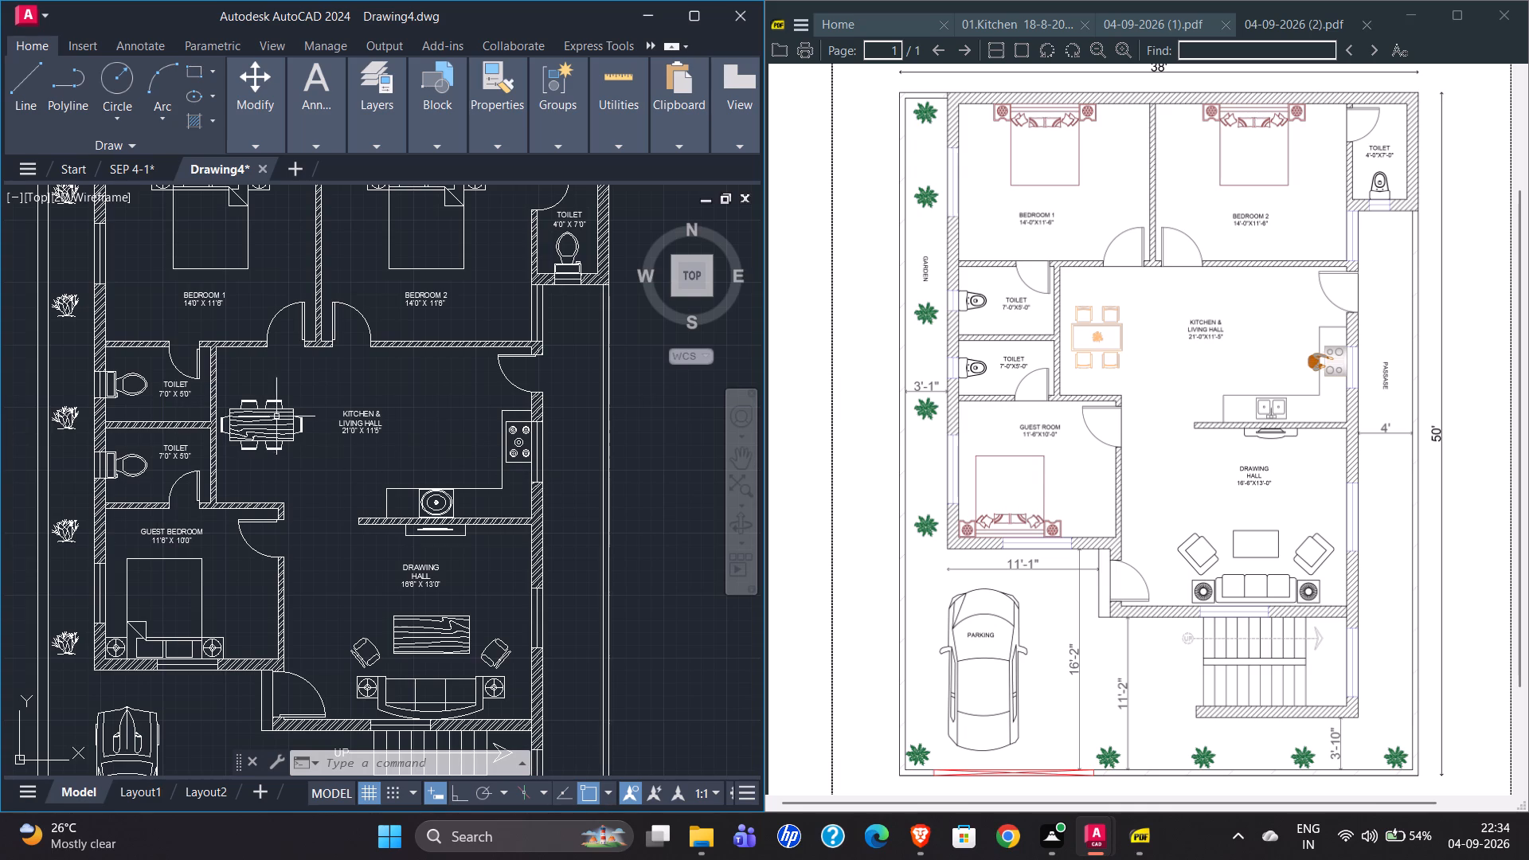
pyautogui.scroll(-1, 308, 450)
pyautogui.scroll(3, 184, 351)
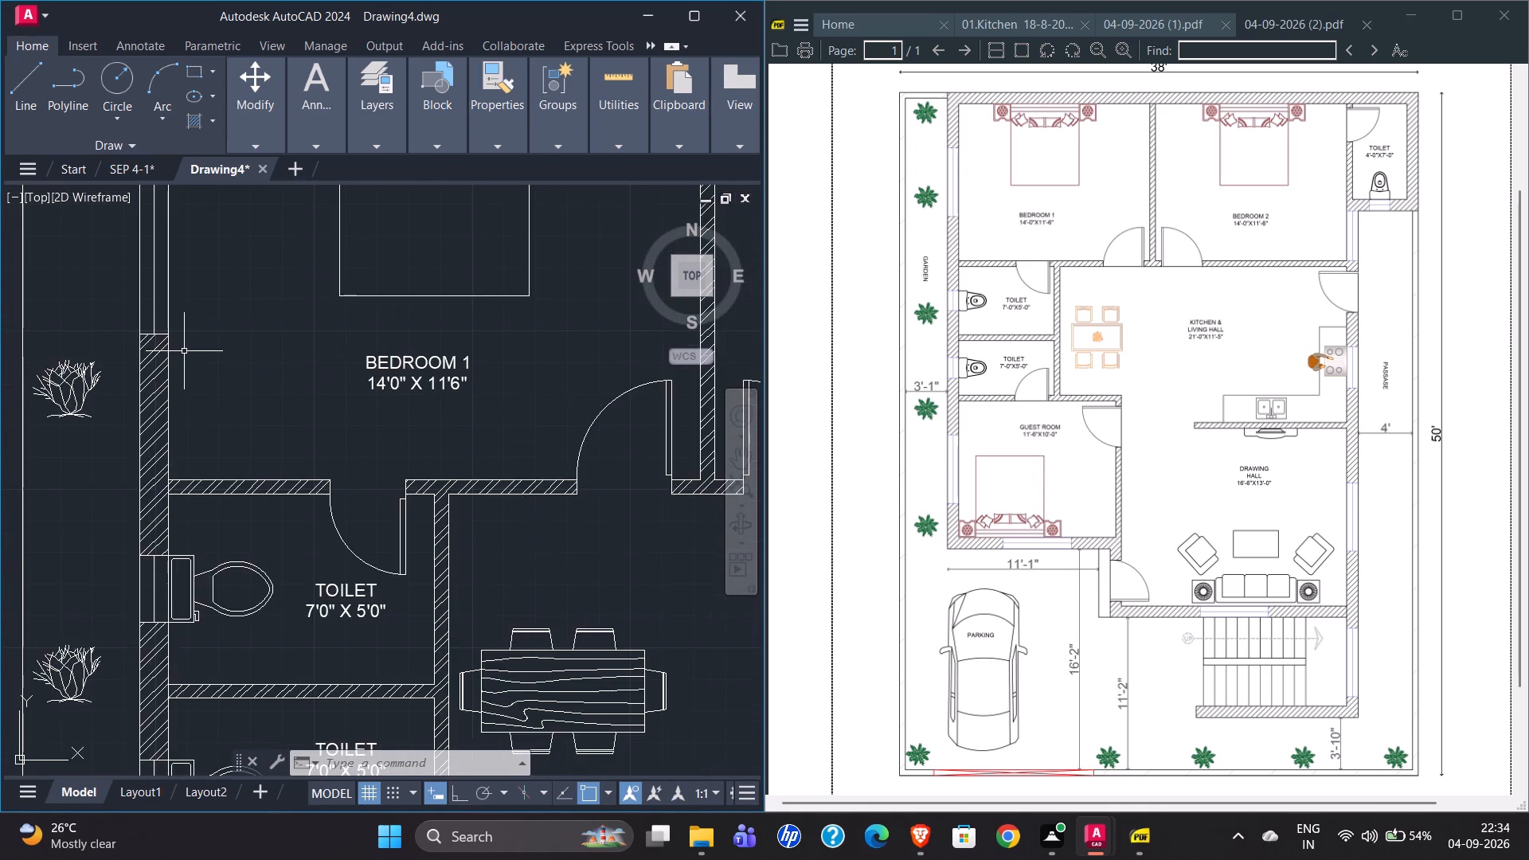
pyautogui.scroll(-2, 185, 369)
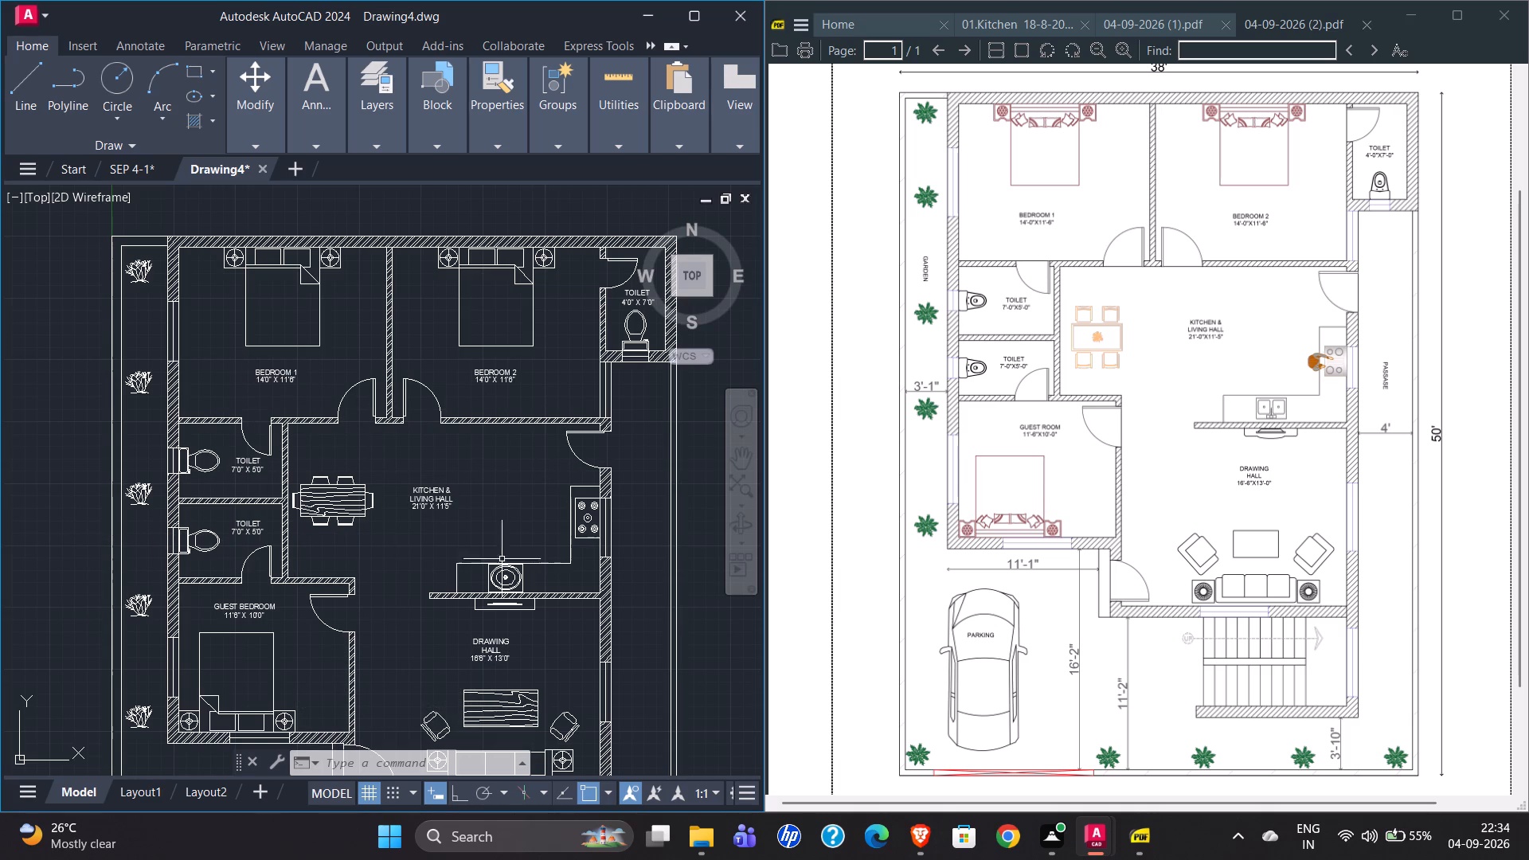
pyautogui.scroll(-2, 381, 482)
pyautogui.scroll(4, 394, 679)
pyautogui.scroll(-2, 245, 635)
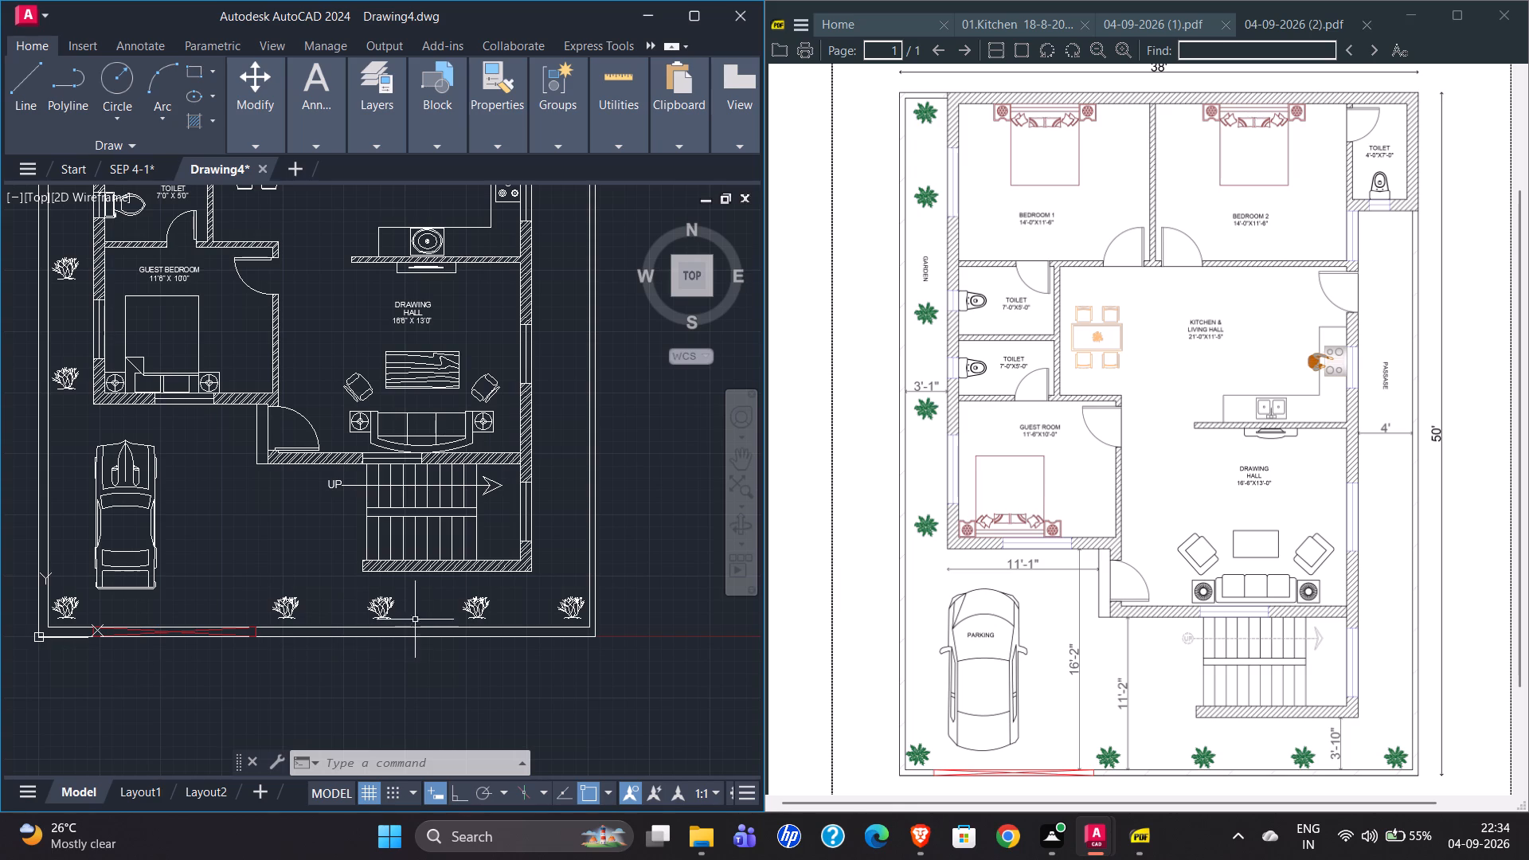
# Make Standard the current dimension style.
pyautogui.press('d')
pyautogui.write('IMSTY')
pyautogui.press('Return')
pyautogui.click(155, 335)
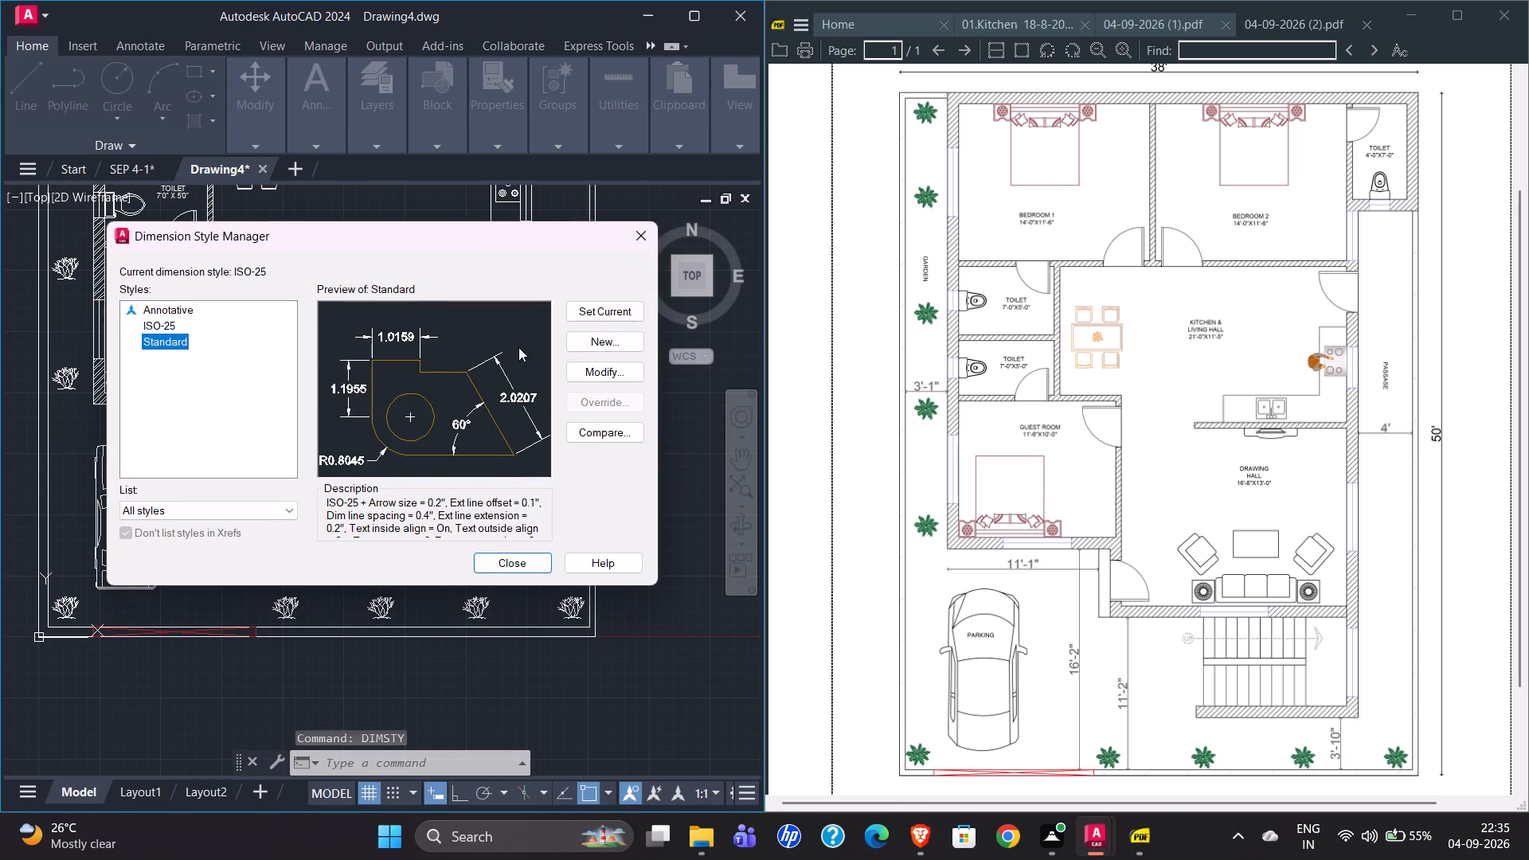
pyautogui.click(604, 309)
# Modify the Standard dimension style to suppress both extension lines, Ext line 1 and Ext line 2.
pyautogui.click(605, 369)
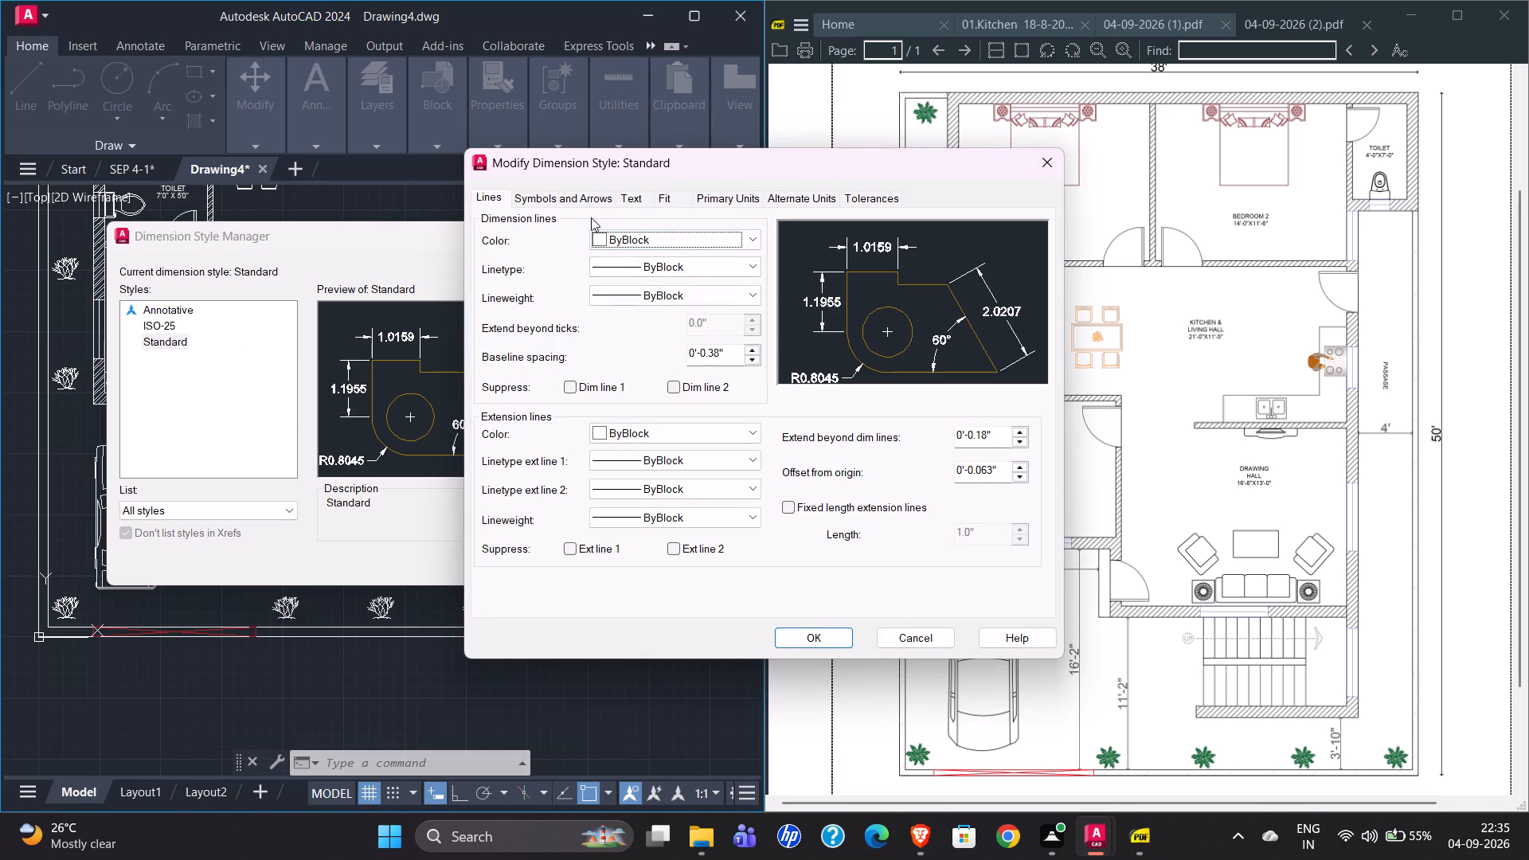
pyautogui.click(567, 548)
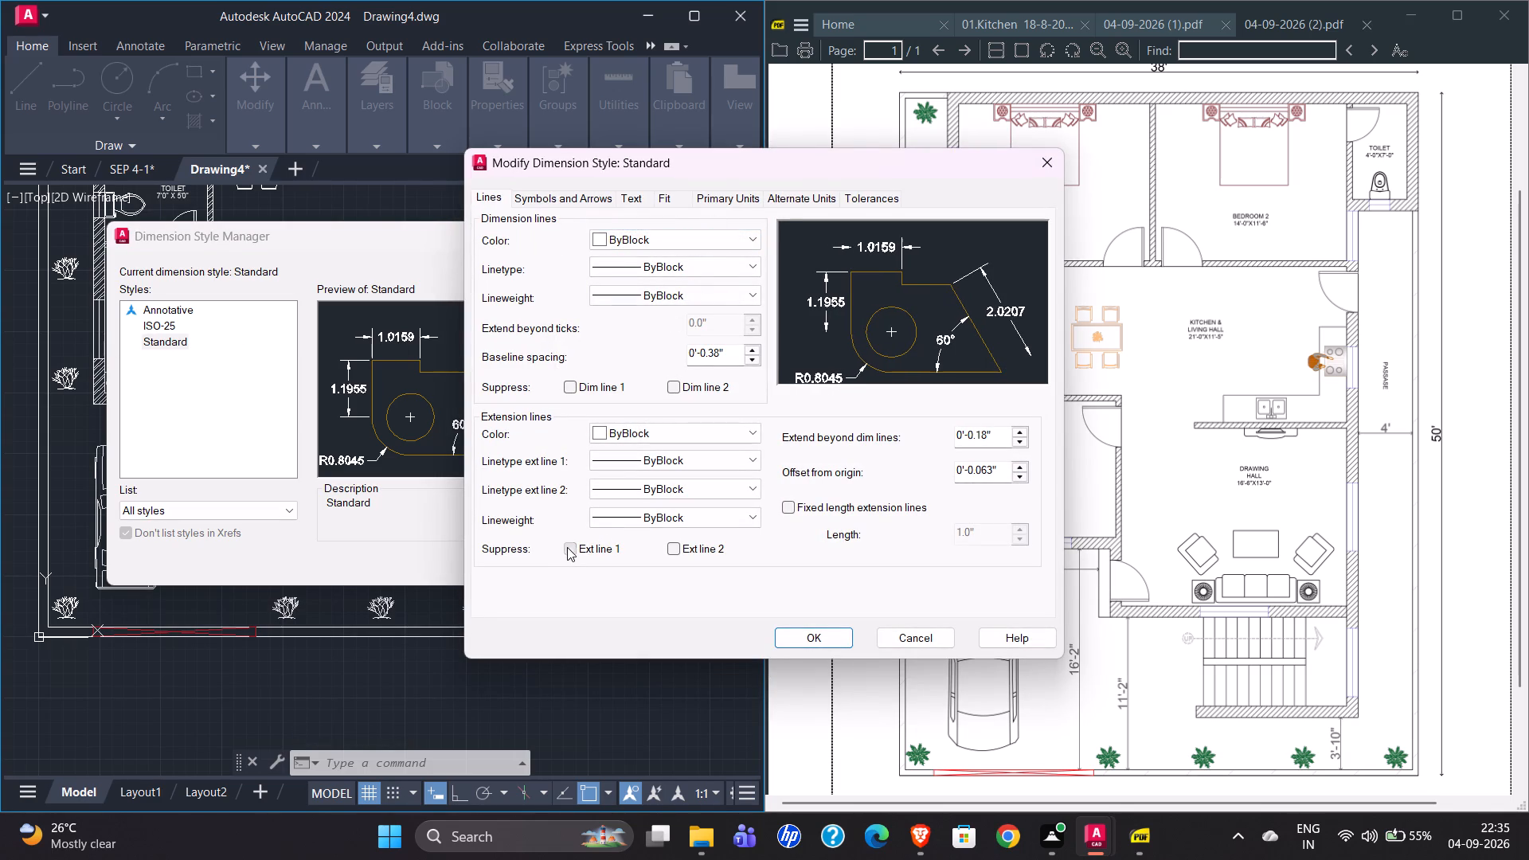
pyautogui.click(675, 553)
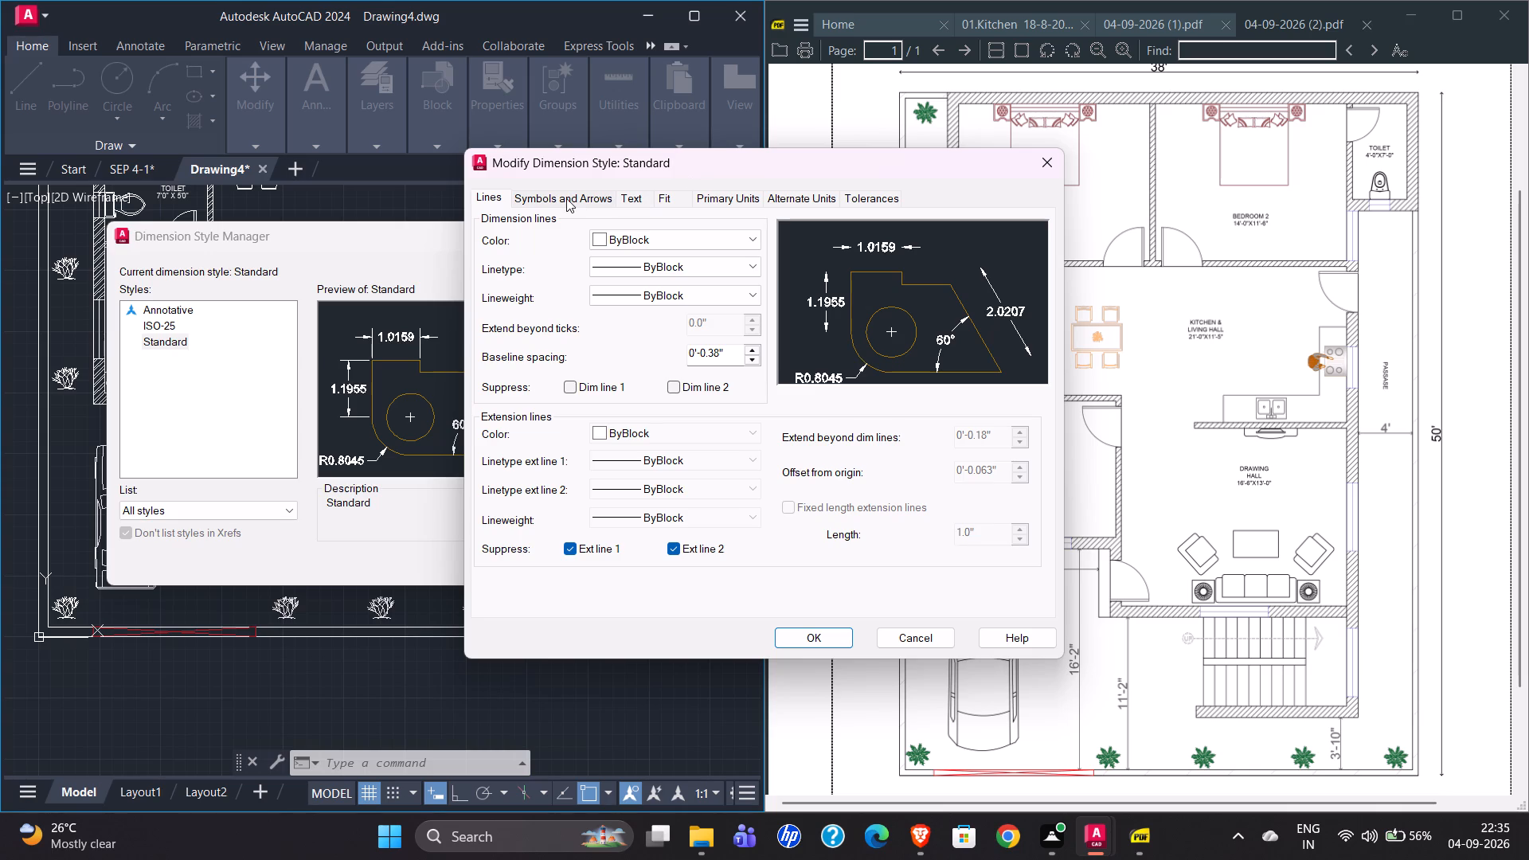
# Set both the arrow size and the text height of the Standard dimension style to 4".
pyautogui.click(566, 198)
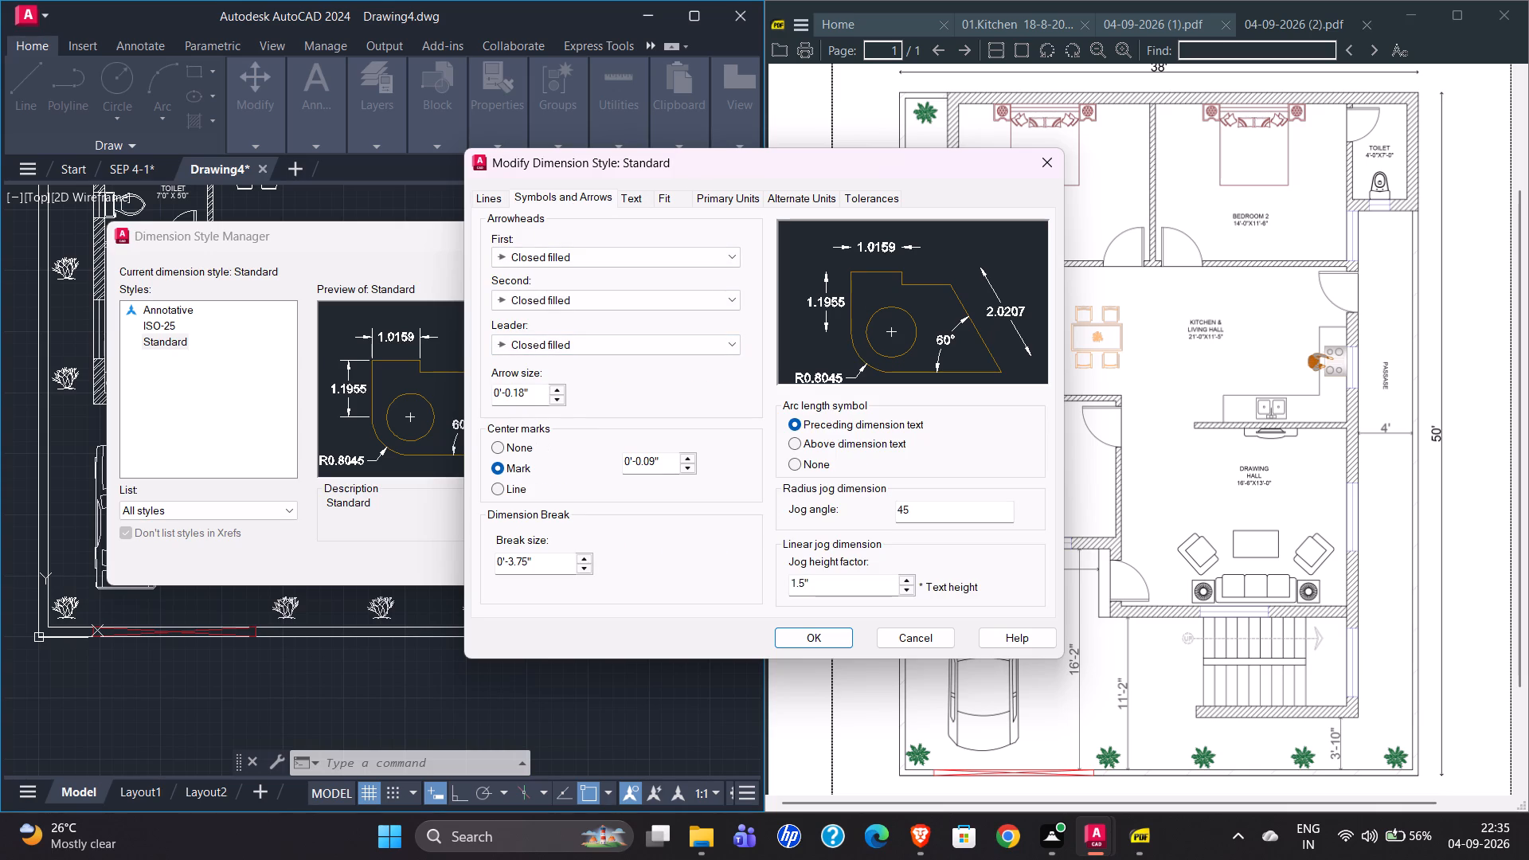
pyautogui.moveTo(531, 395); pyautogui.dragTo(477, 397)
pyautogui.write('4"')
pyautogui.press('Return')
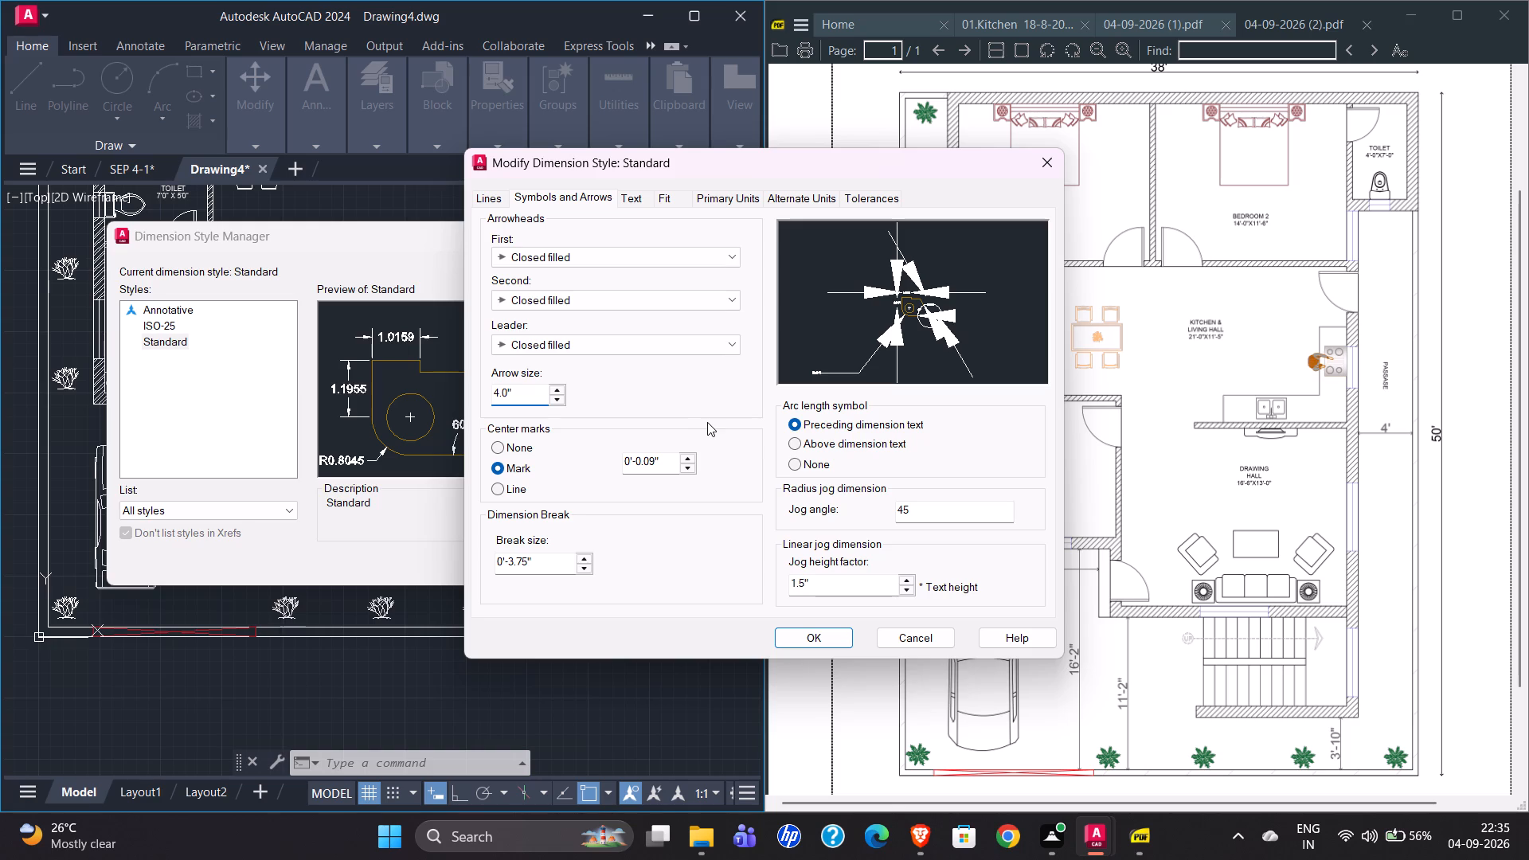
pyautogui.click(648, 202)
pyautogui.moveTo(731, 346); pyautogui.dragTo(663, 348)
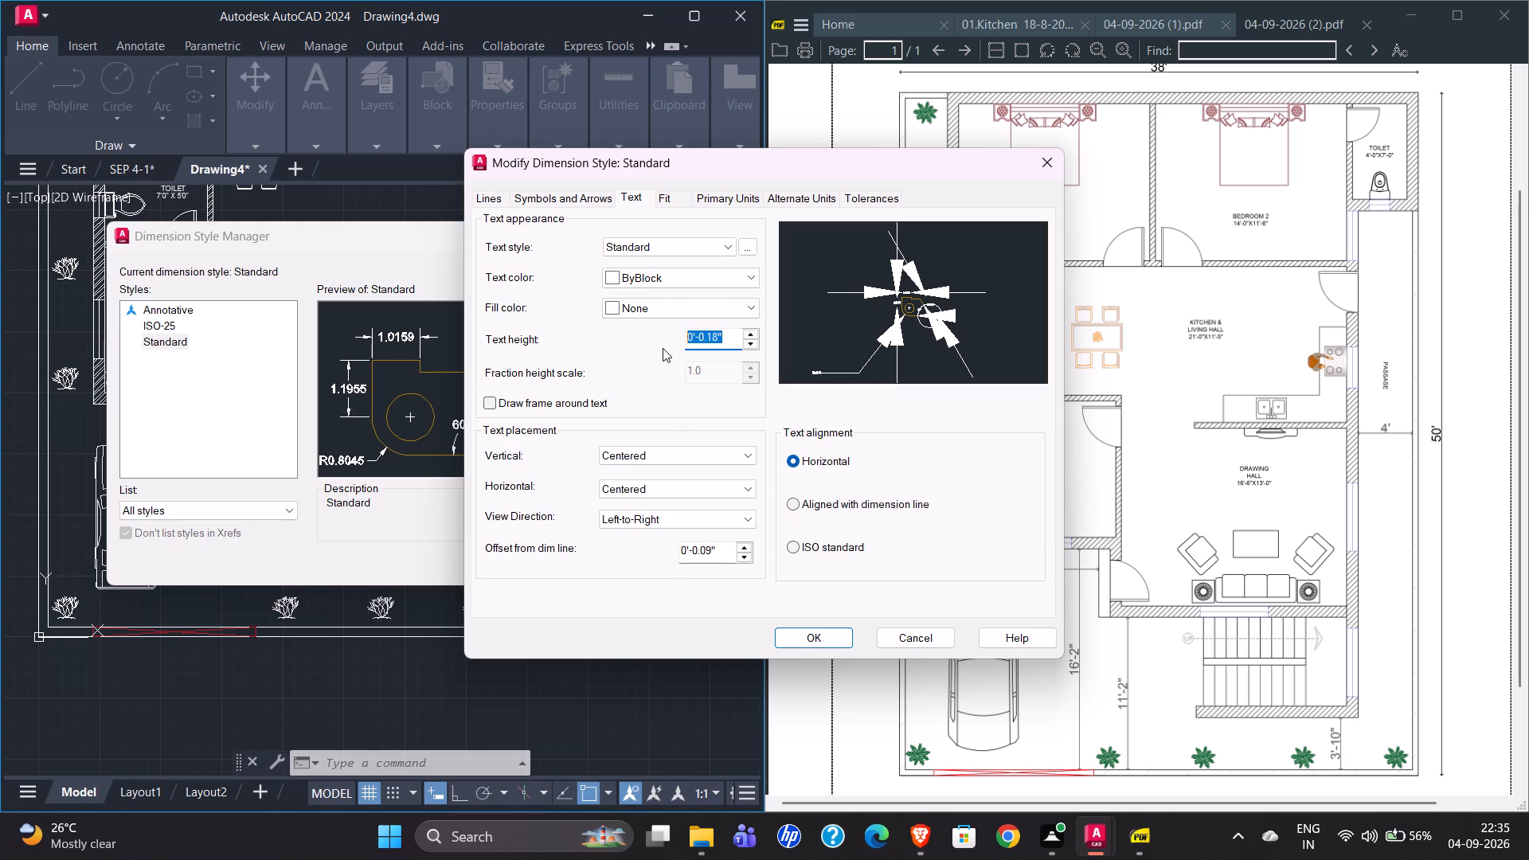
pyautogui.write('4"')
pyautogui.press('Return')
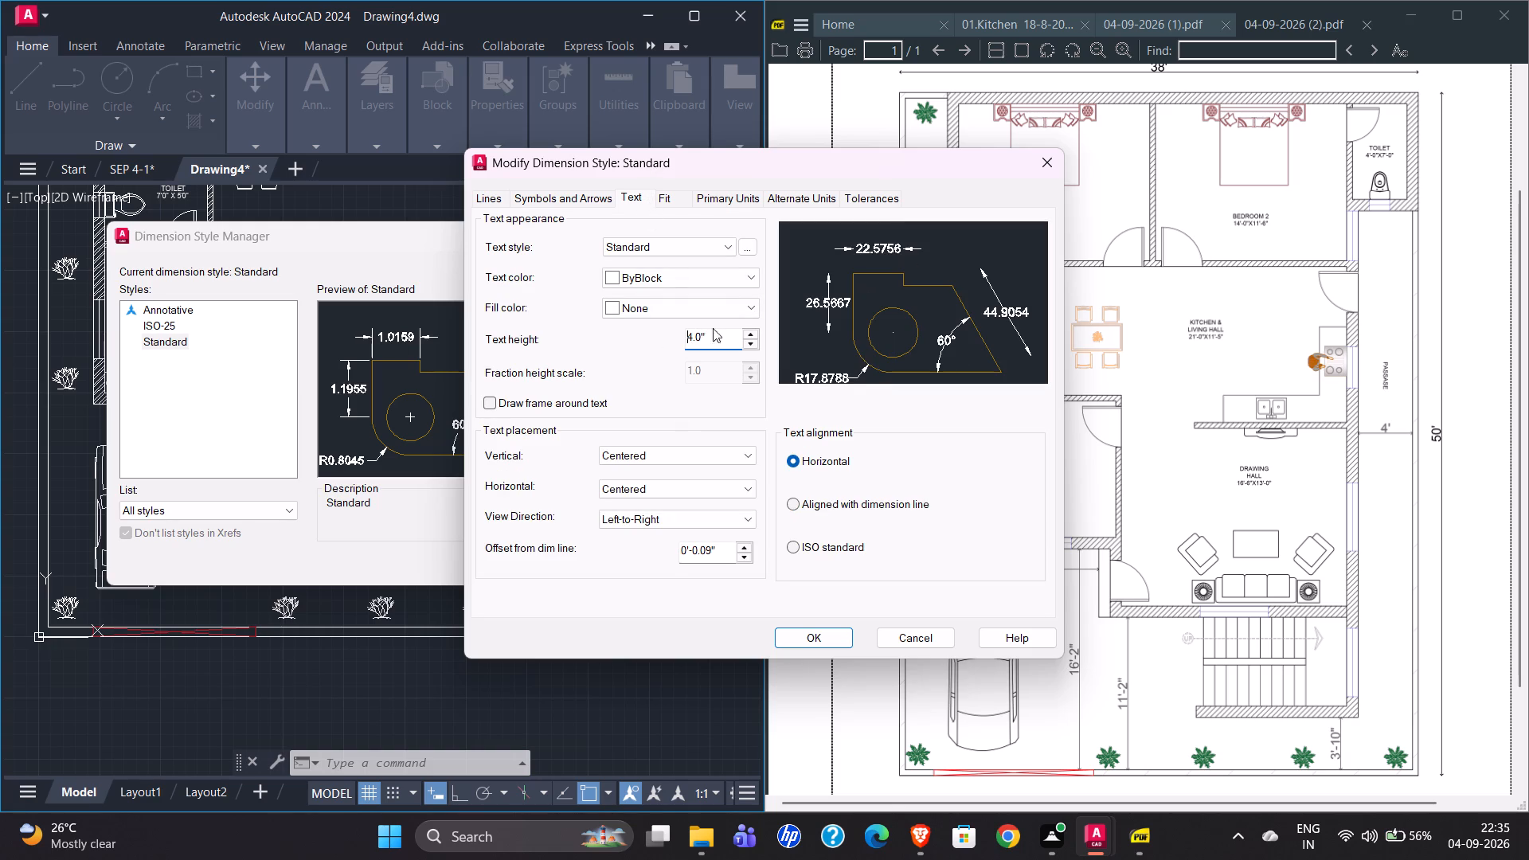
# Set the style's linear units to Engineering with 0'-0.0" precision, and apply the dimension style changes.
pyautogui.click(724, 197)
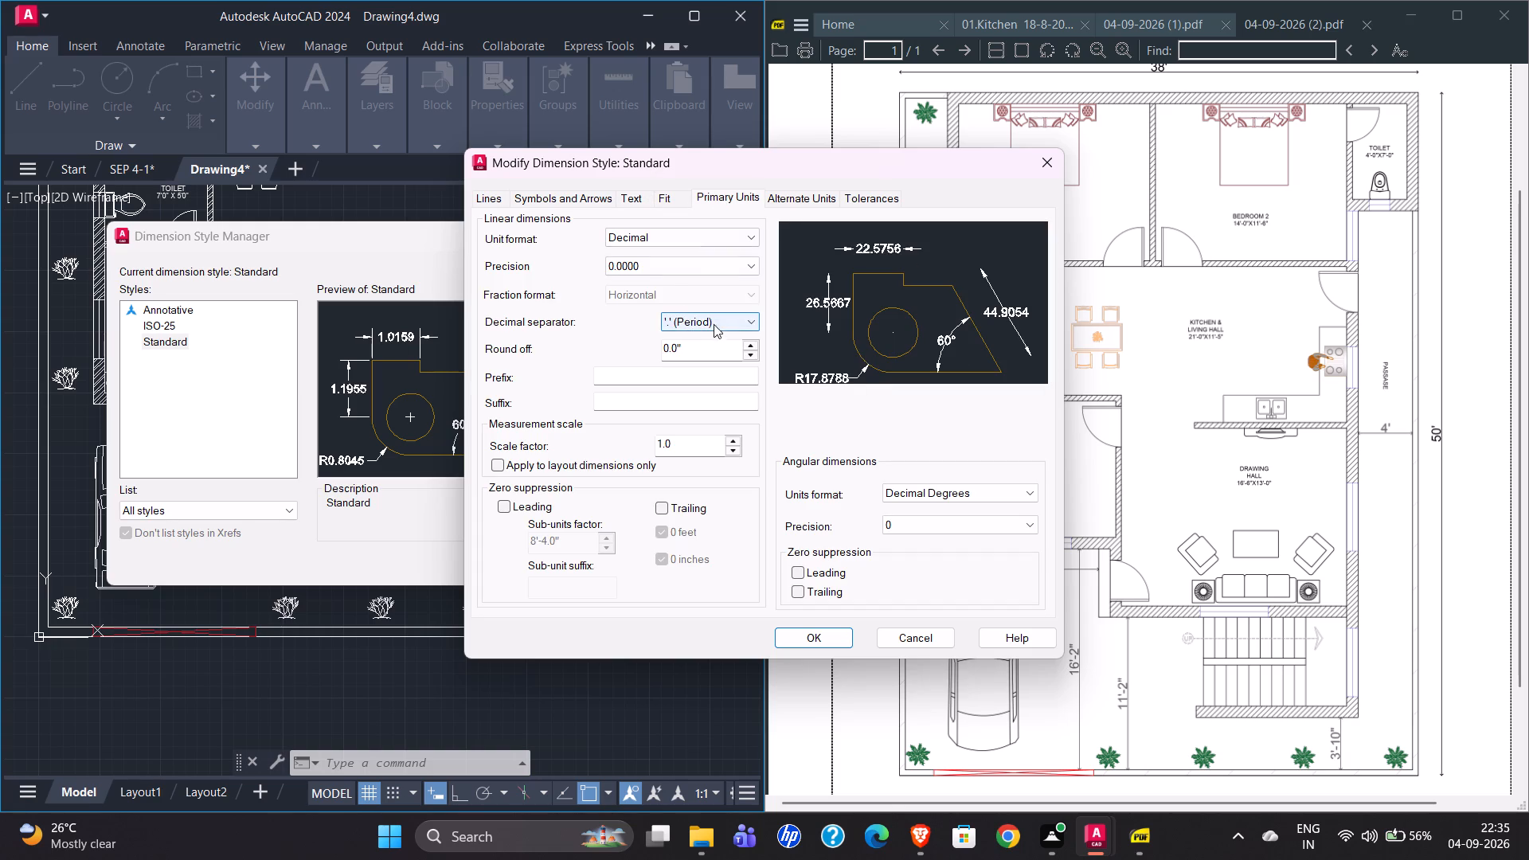
pyautogui.click(663, 241)
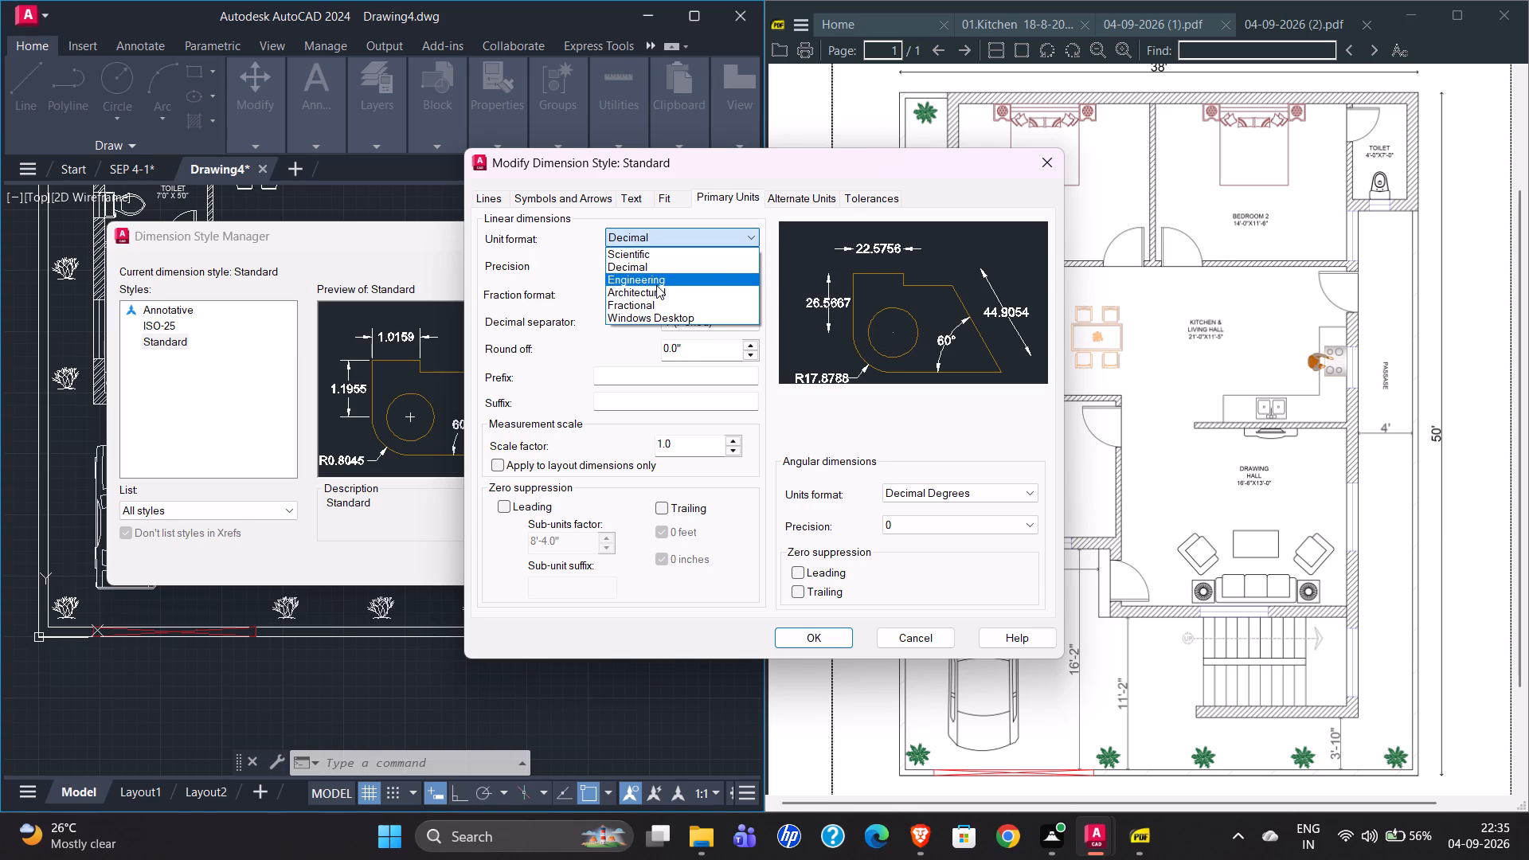
pyautogui.click(656, 285)
pyautogui.click(657, 267)
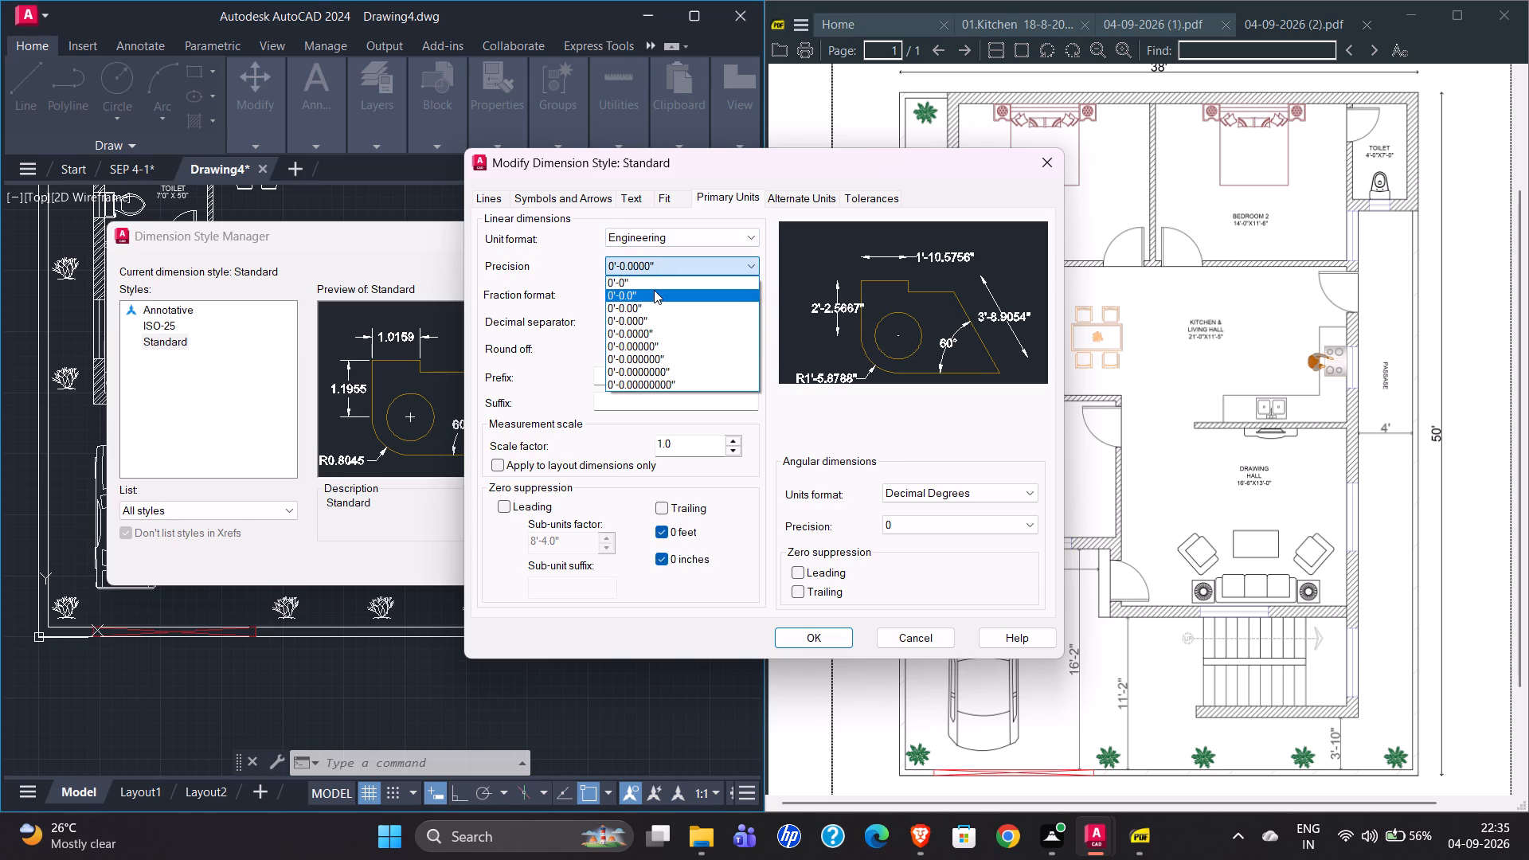
pyautogui.click(654, 290)
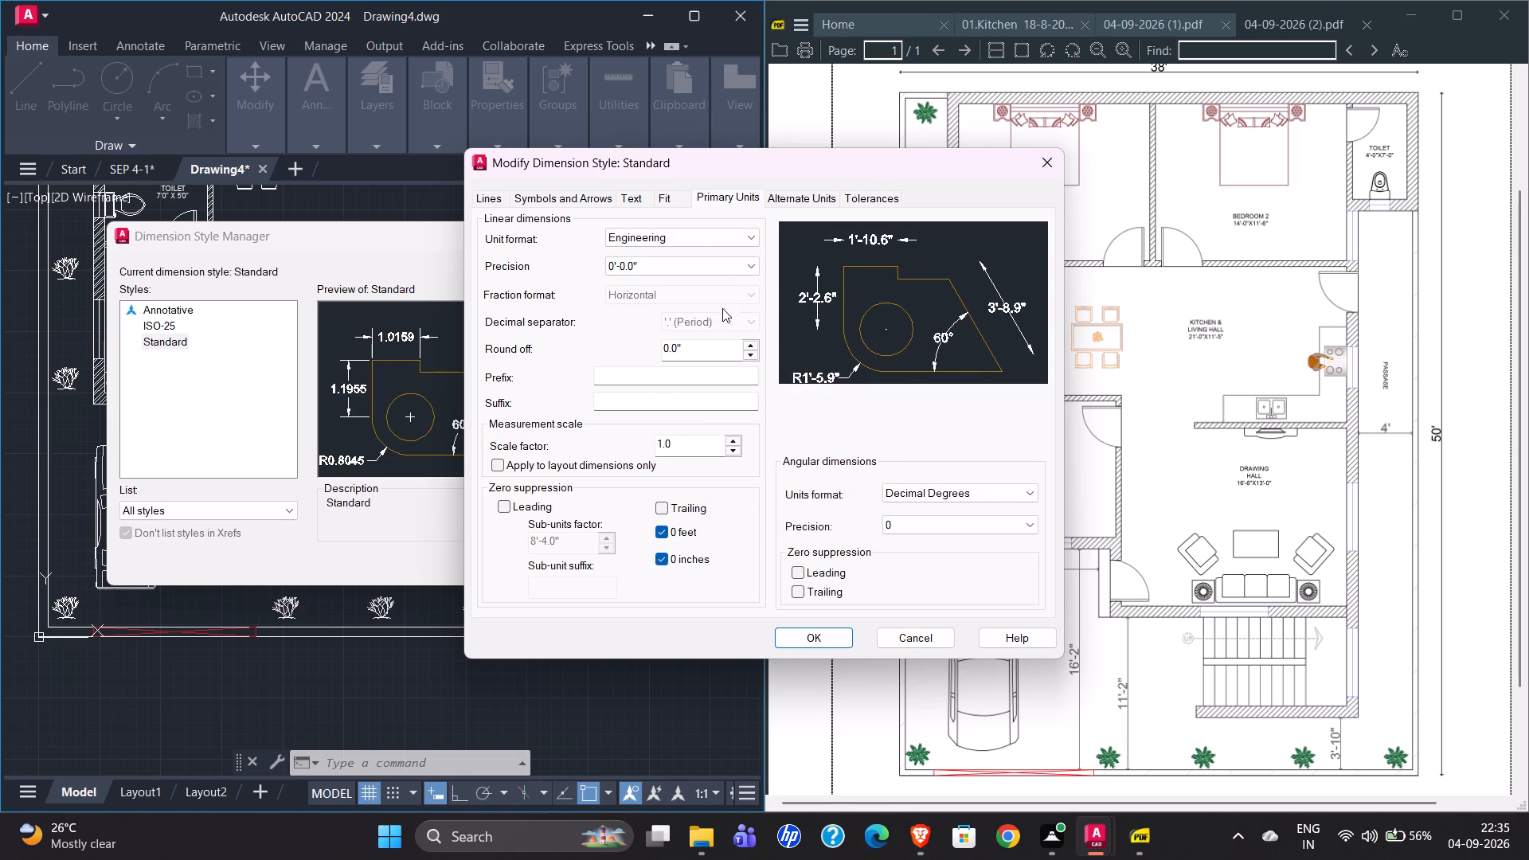
pyautogui.click(816, 639)
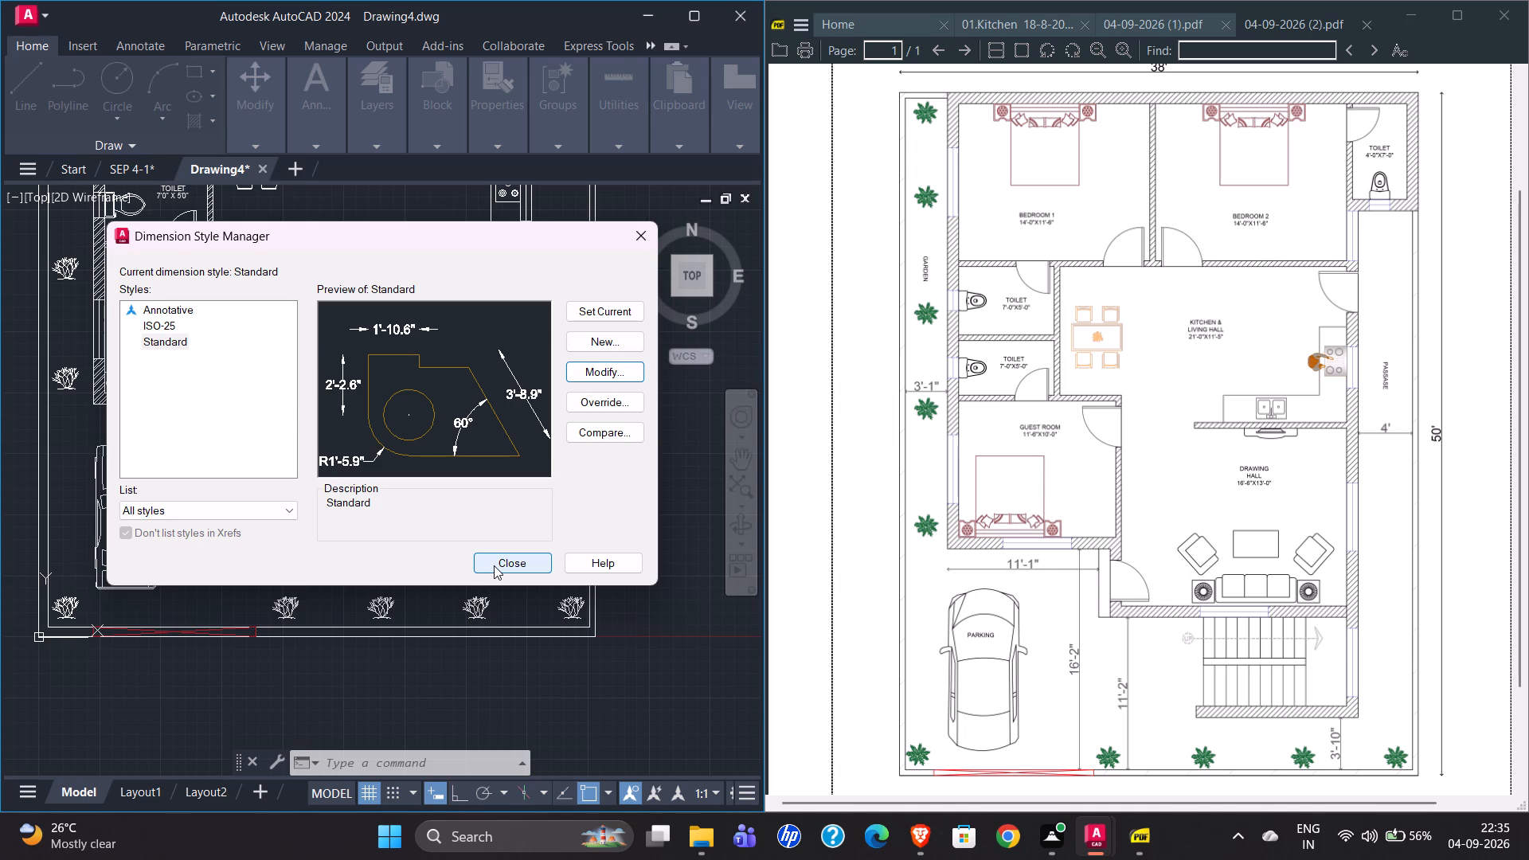
pyautogui.click(494, 565)
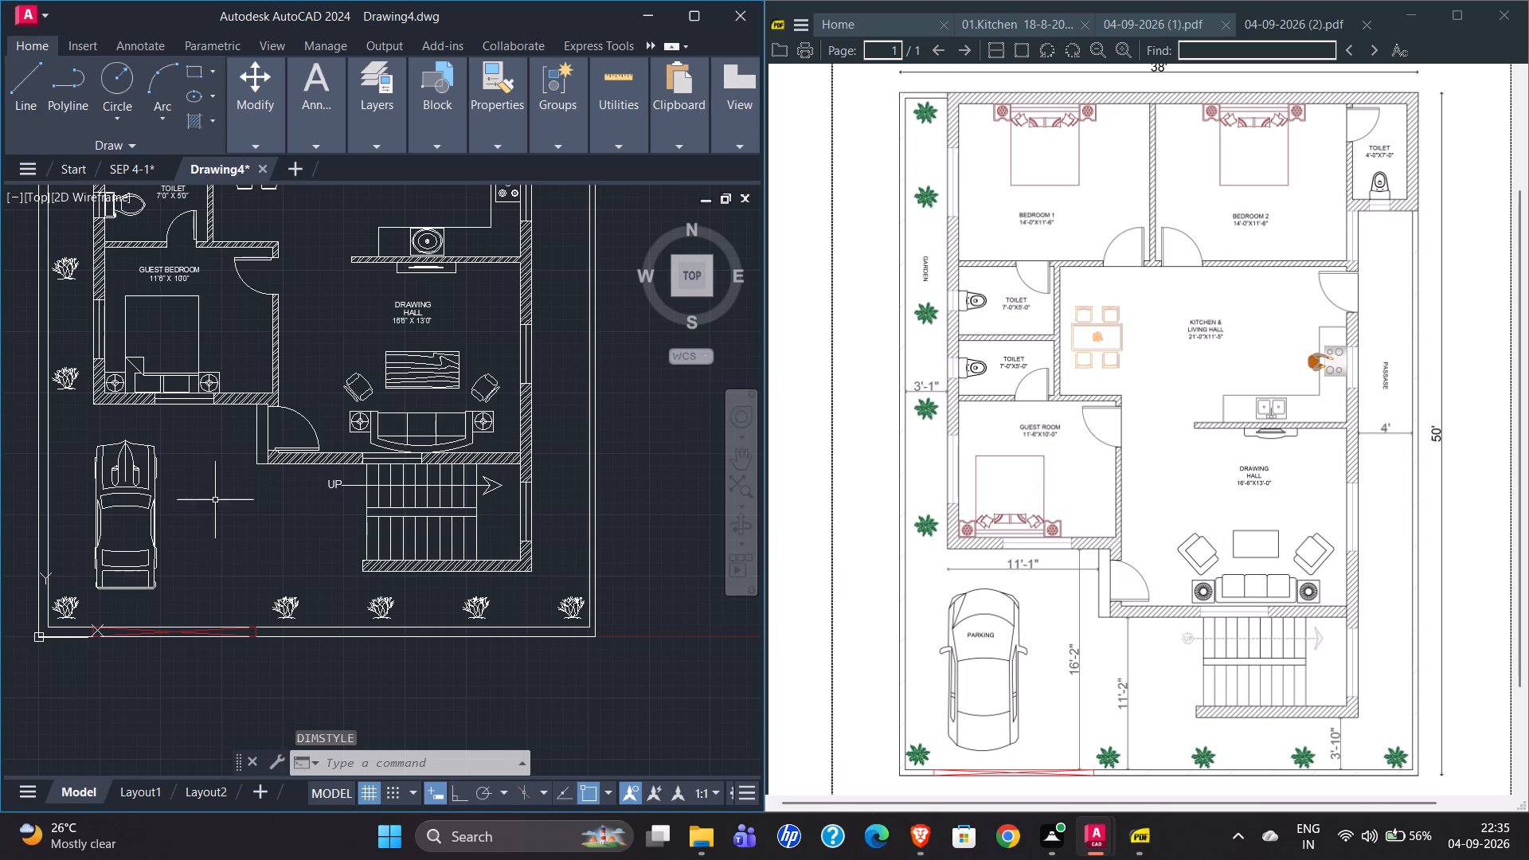
# Dimension the vertical distance from the wall corner by the entrance door to the front boundary wall, placing it between the car and stairs.
pyautogui.scroll(3, 237, 485)
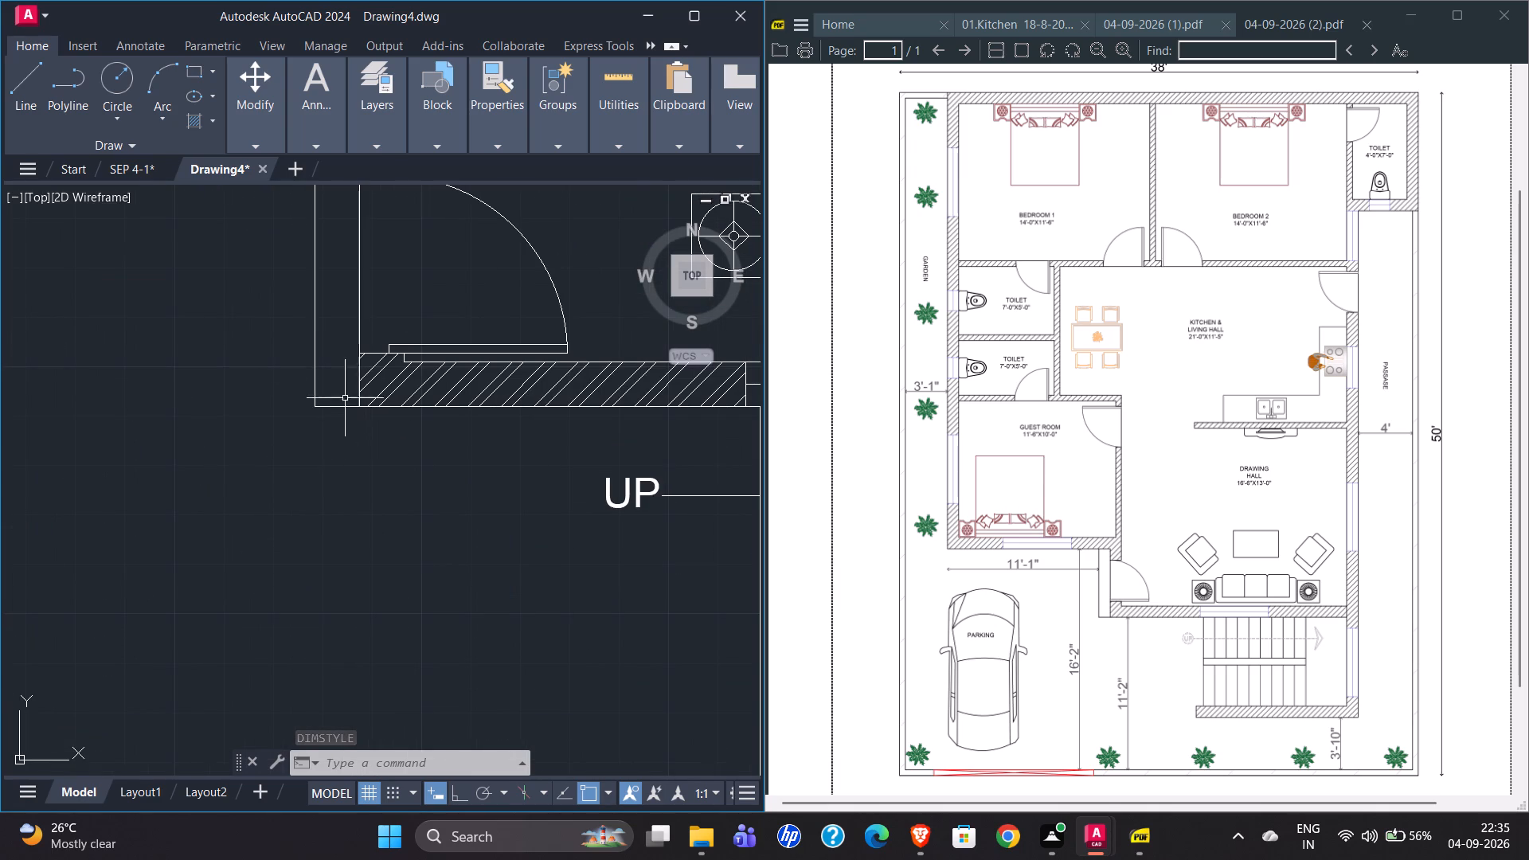
pyautogui.press('d')
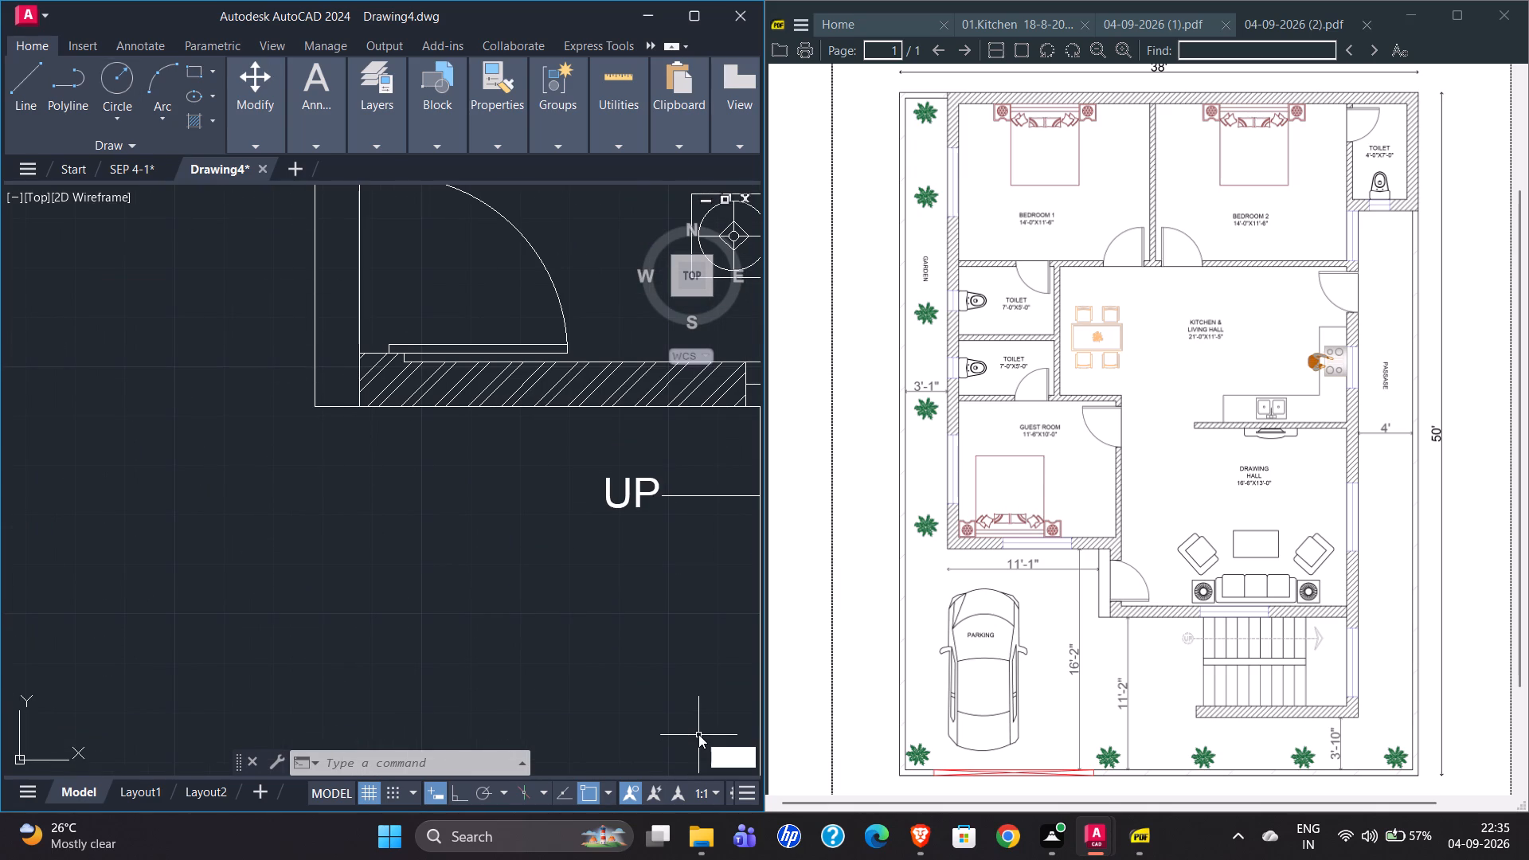
pyautogui.write('IM')
pyautogui.press('Return')
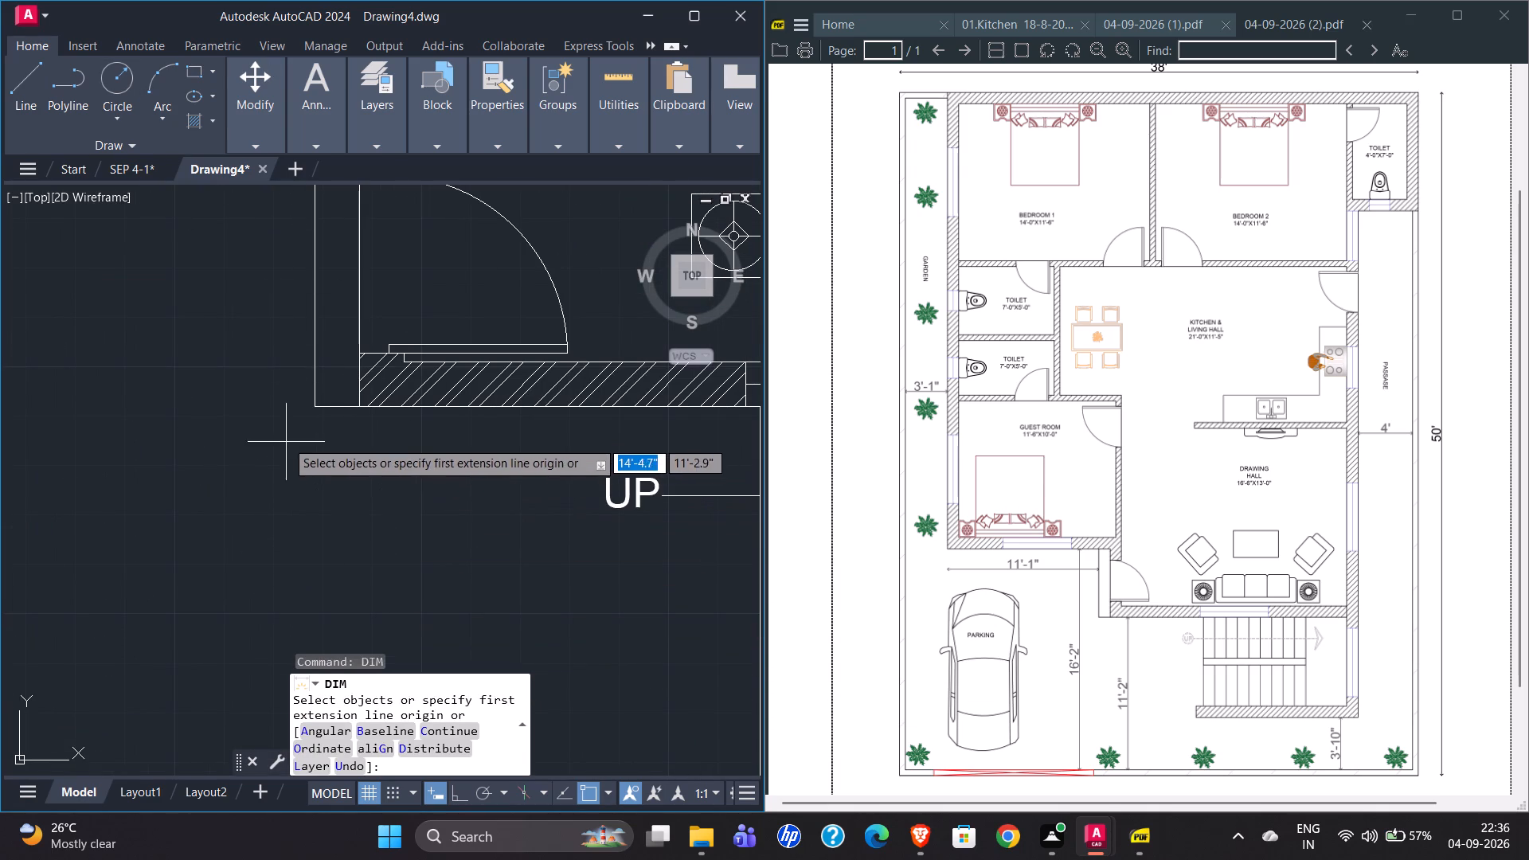
pyautogui.scroll(-3, 323, 389)
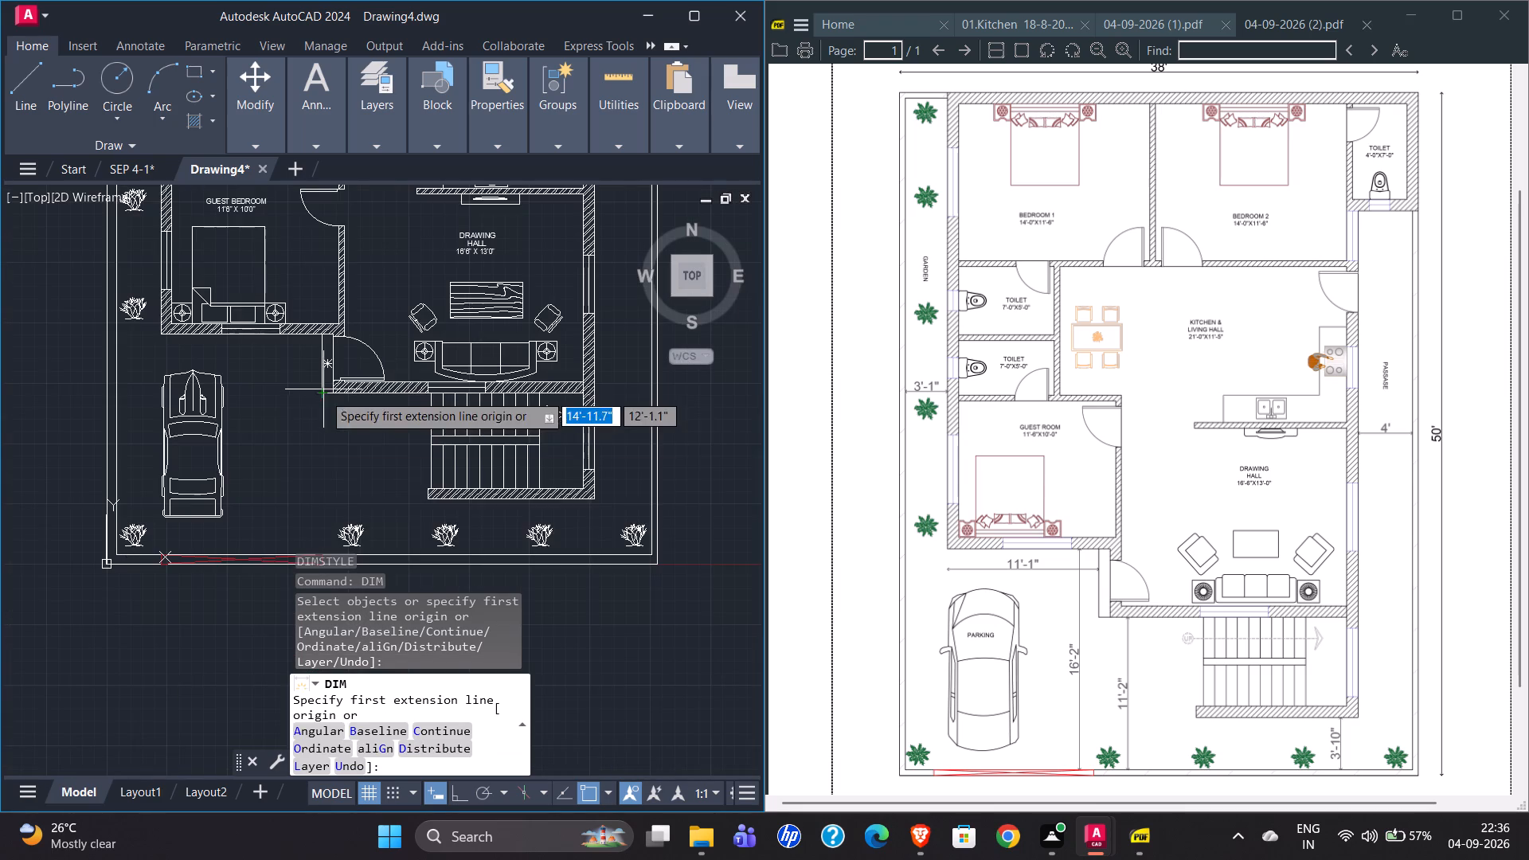
pyautogui.scroll(-1, 225, 475)
pyautogui.scroll(1, 274, 565)
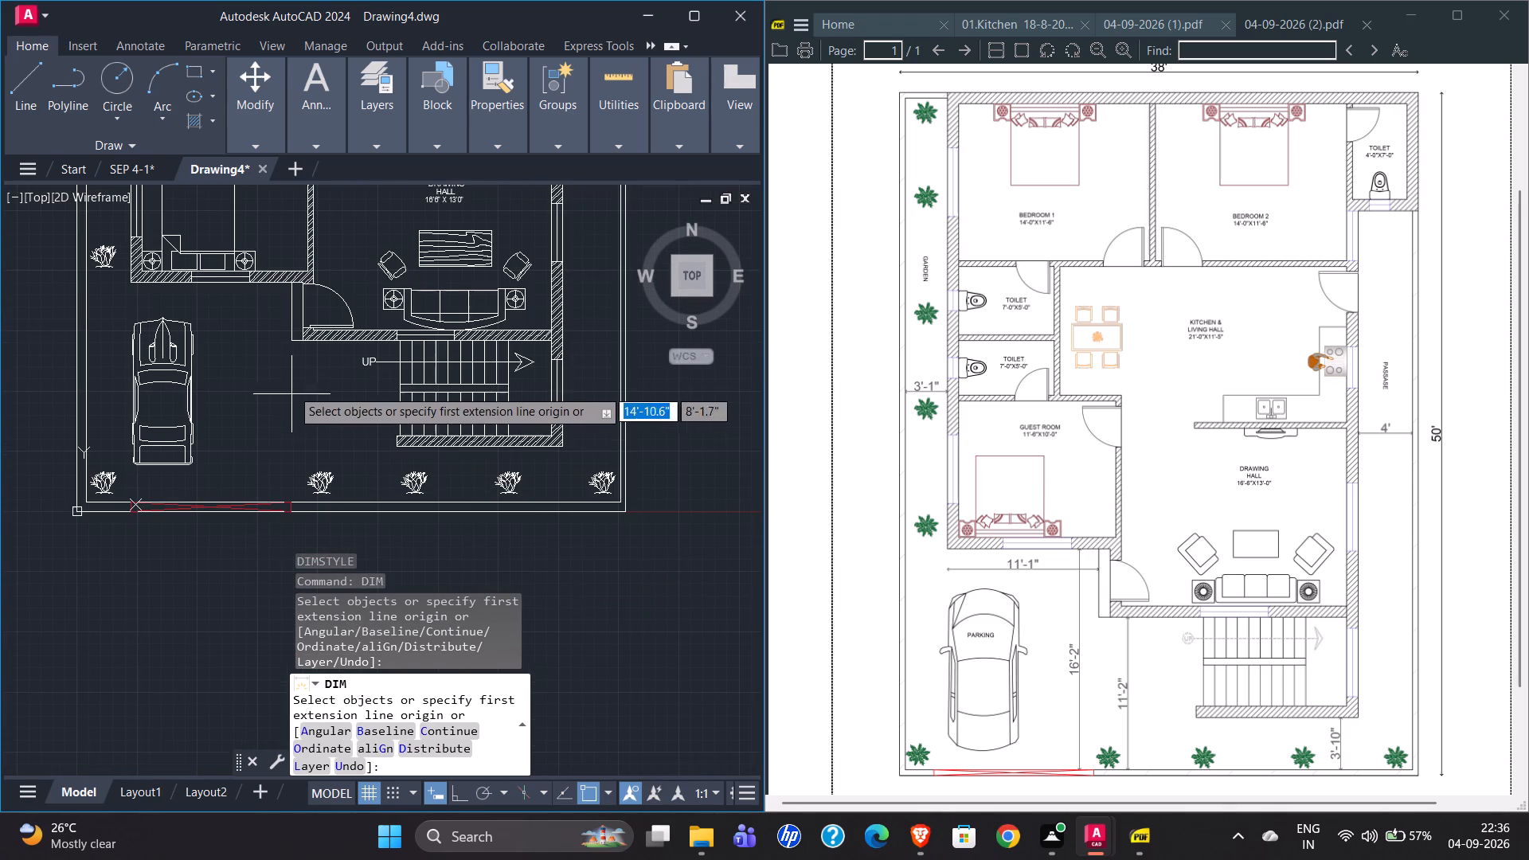
pyautogui.scroll(1, 302, 395)
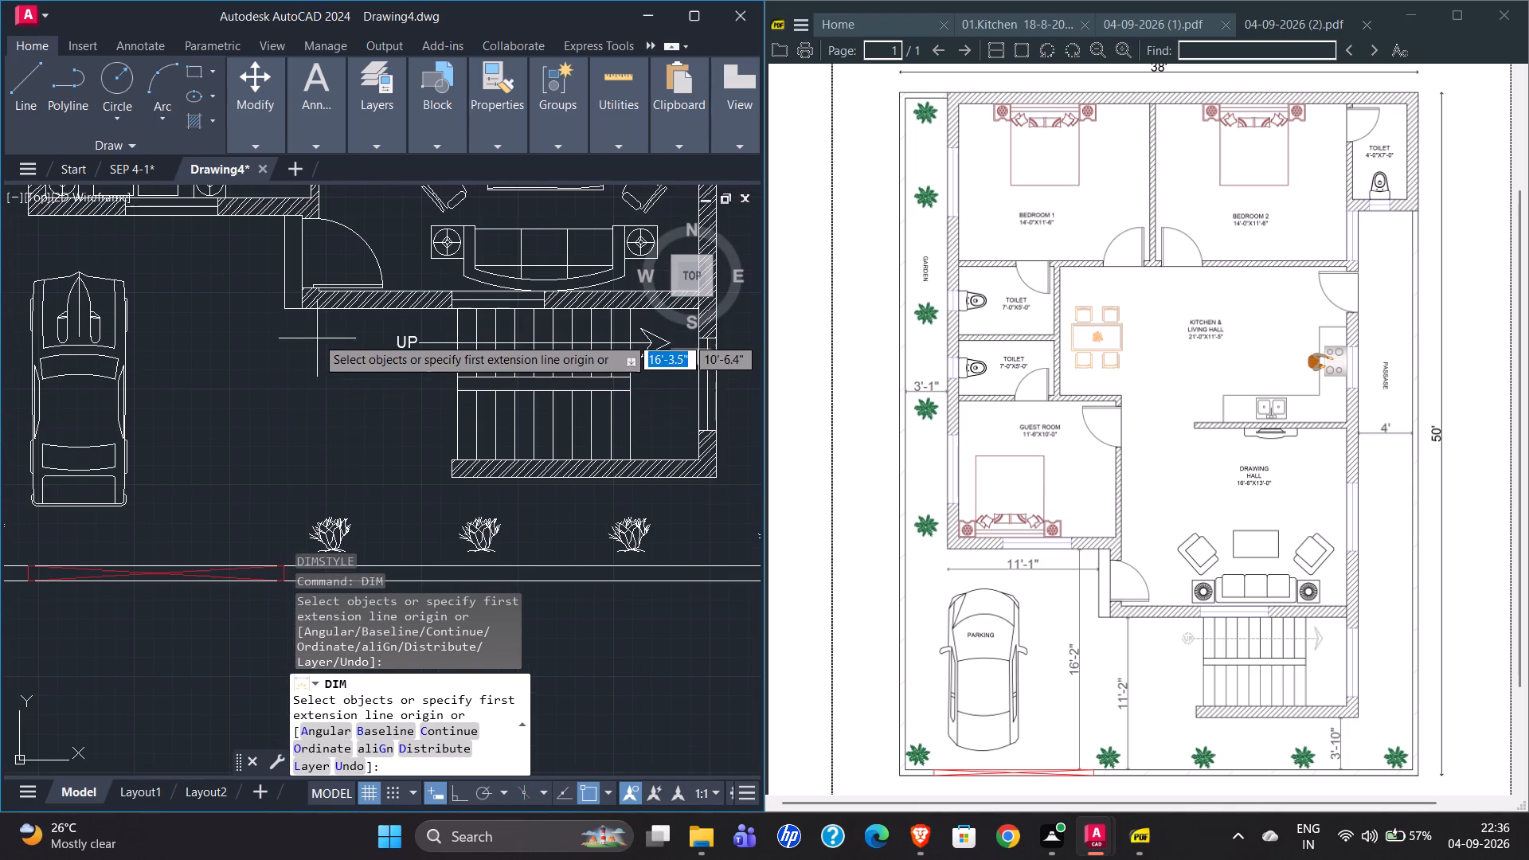
pyautogui.click(305, 309)
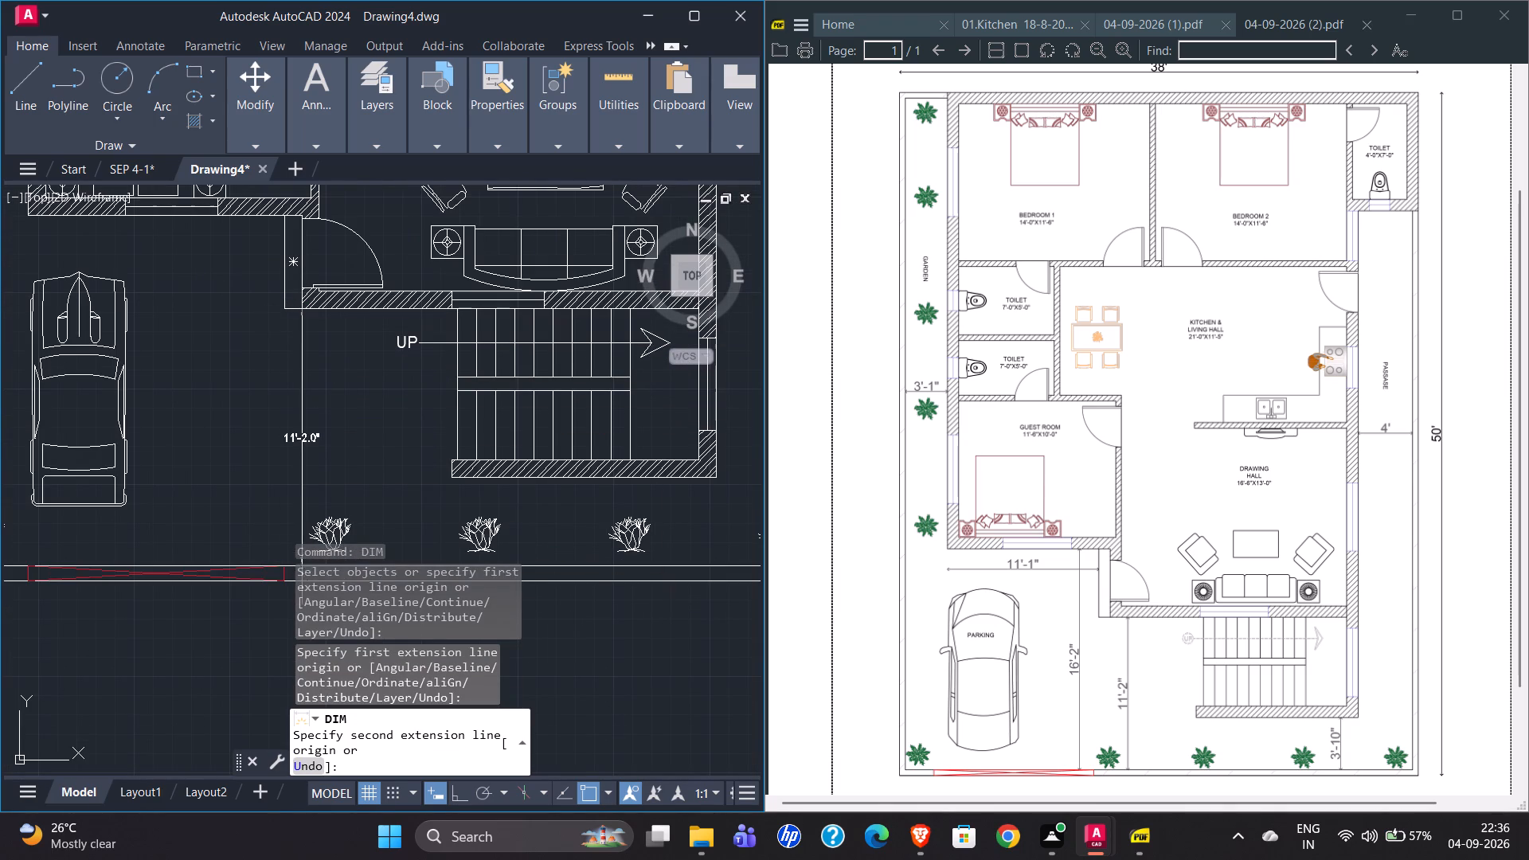
pyautogui.scroll(-1, 287, 449)
pyautogui.scroll(1, 286, 541)
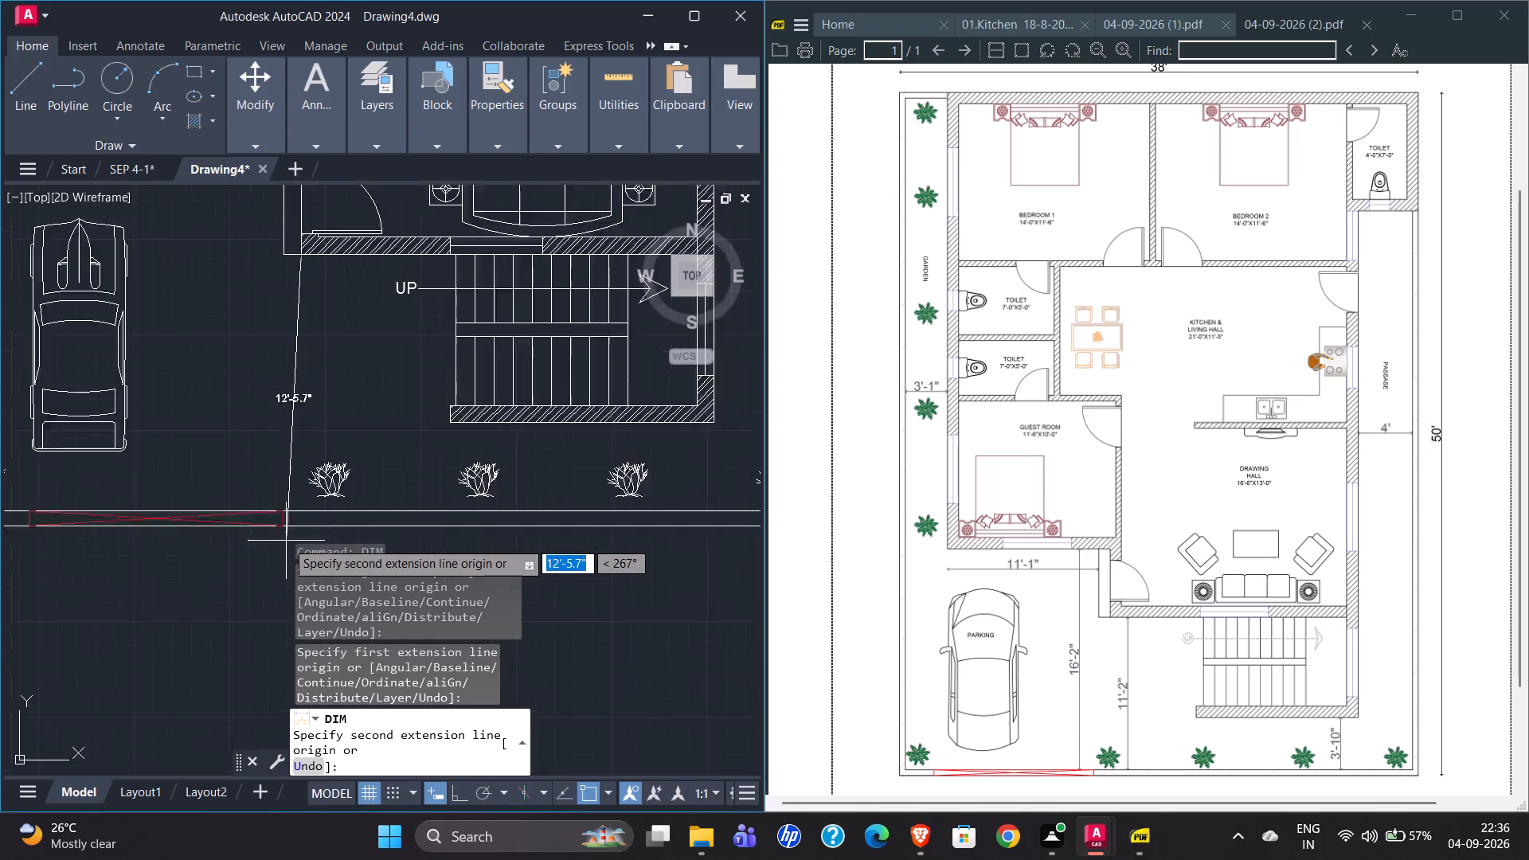
pyautogui.scroll(1, 286, 541)
pyautogui.click(311, 494)
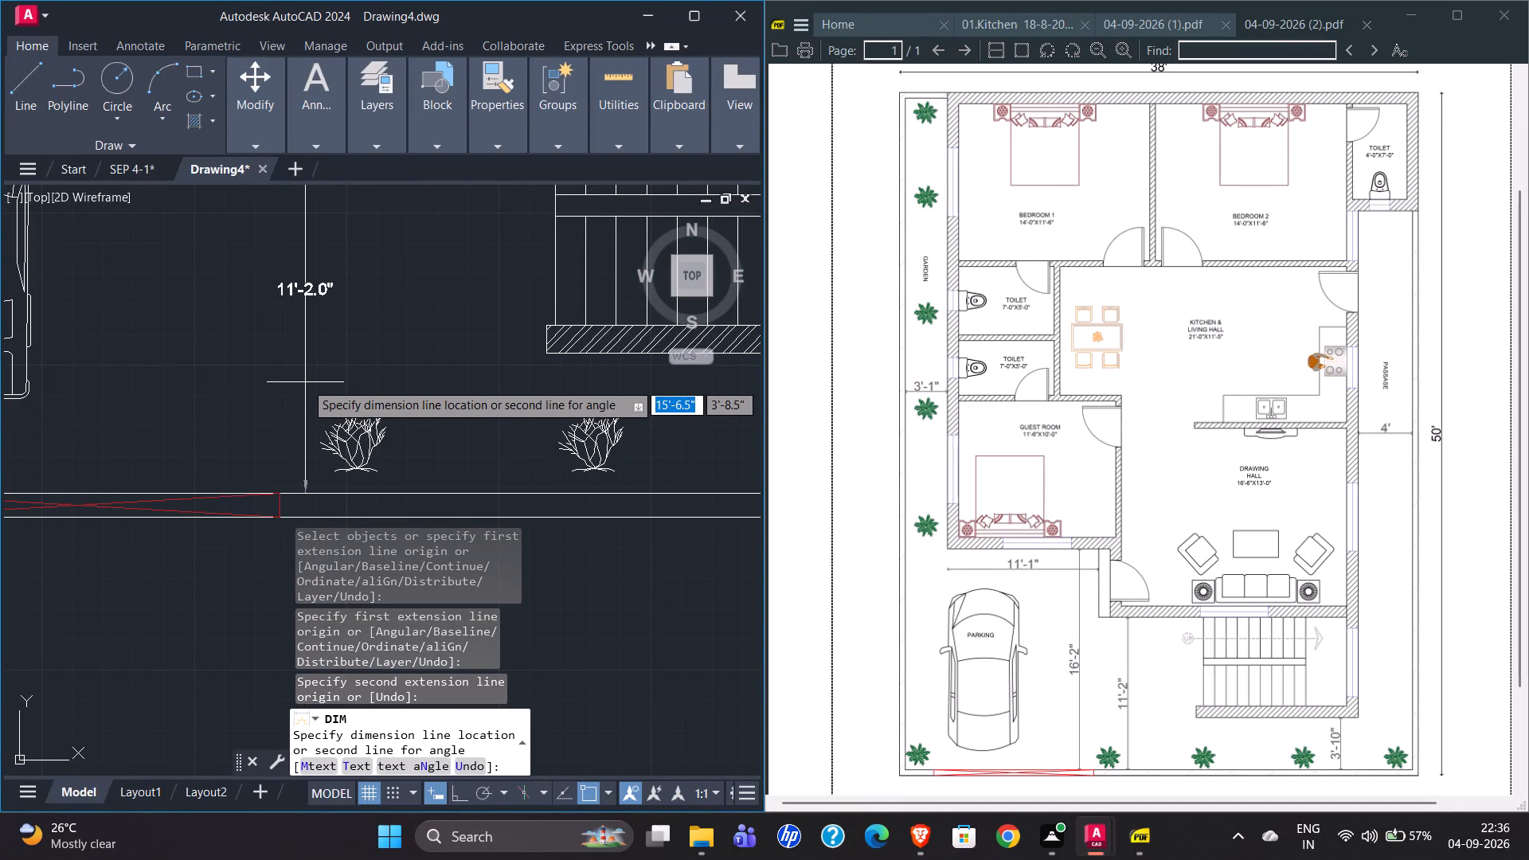
pyautogui.scroll(-1, 305, 382)
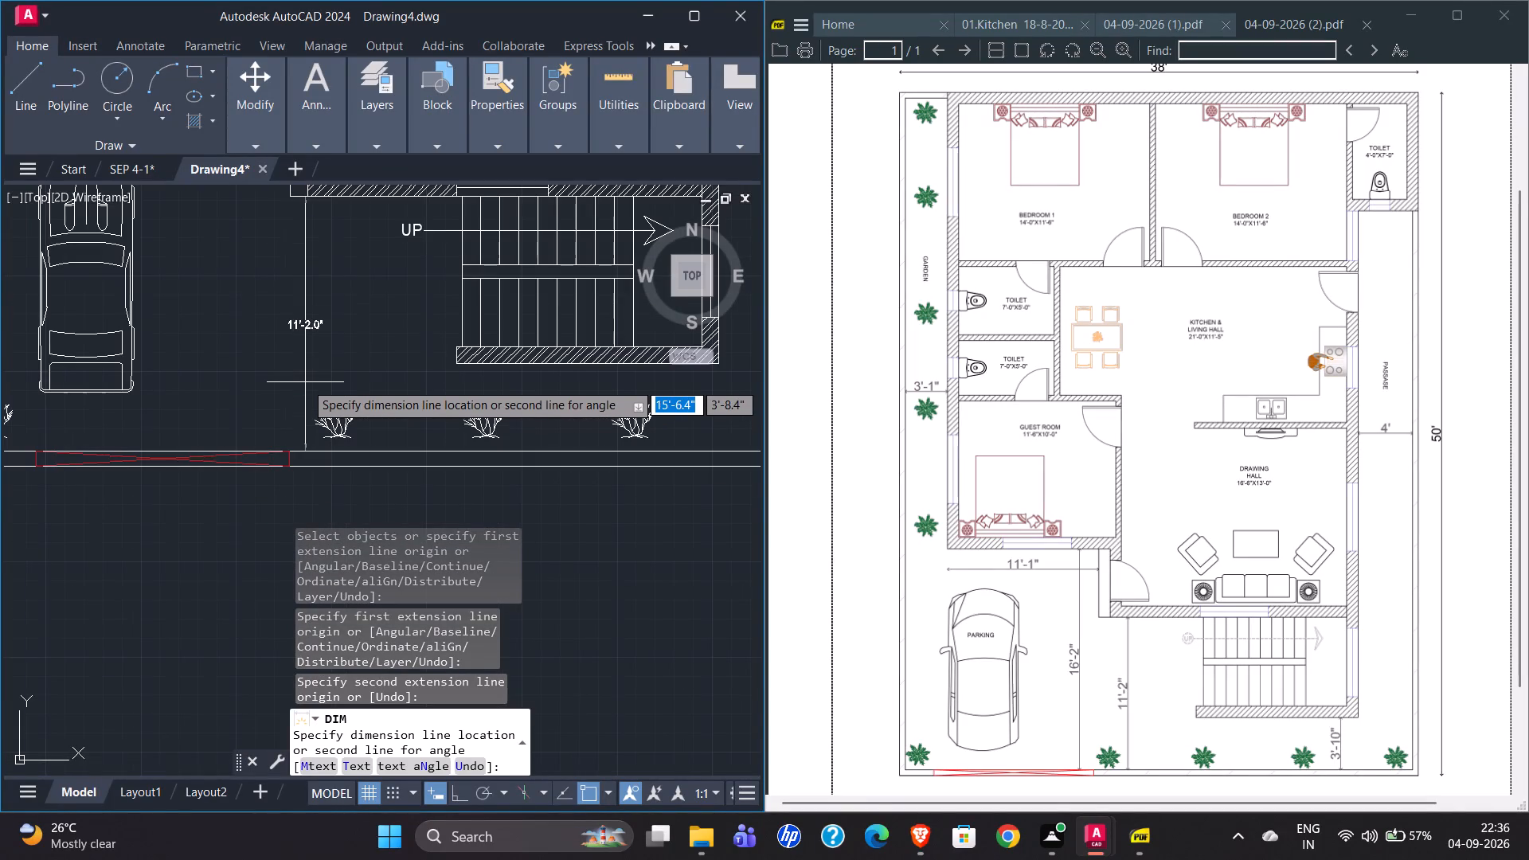
pyautogui.click(373, 385)
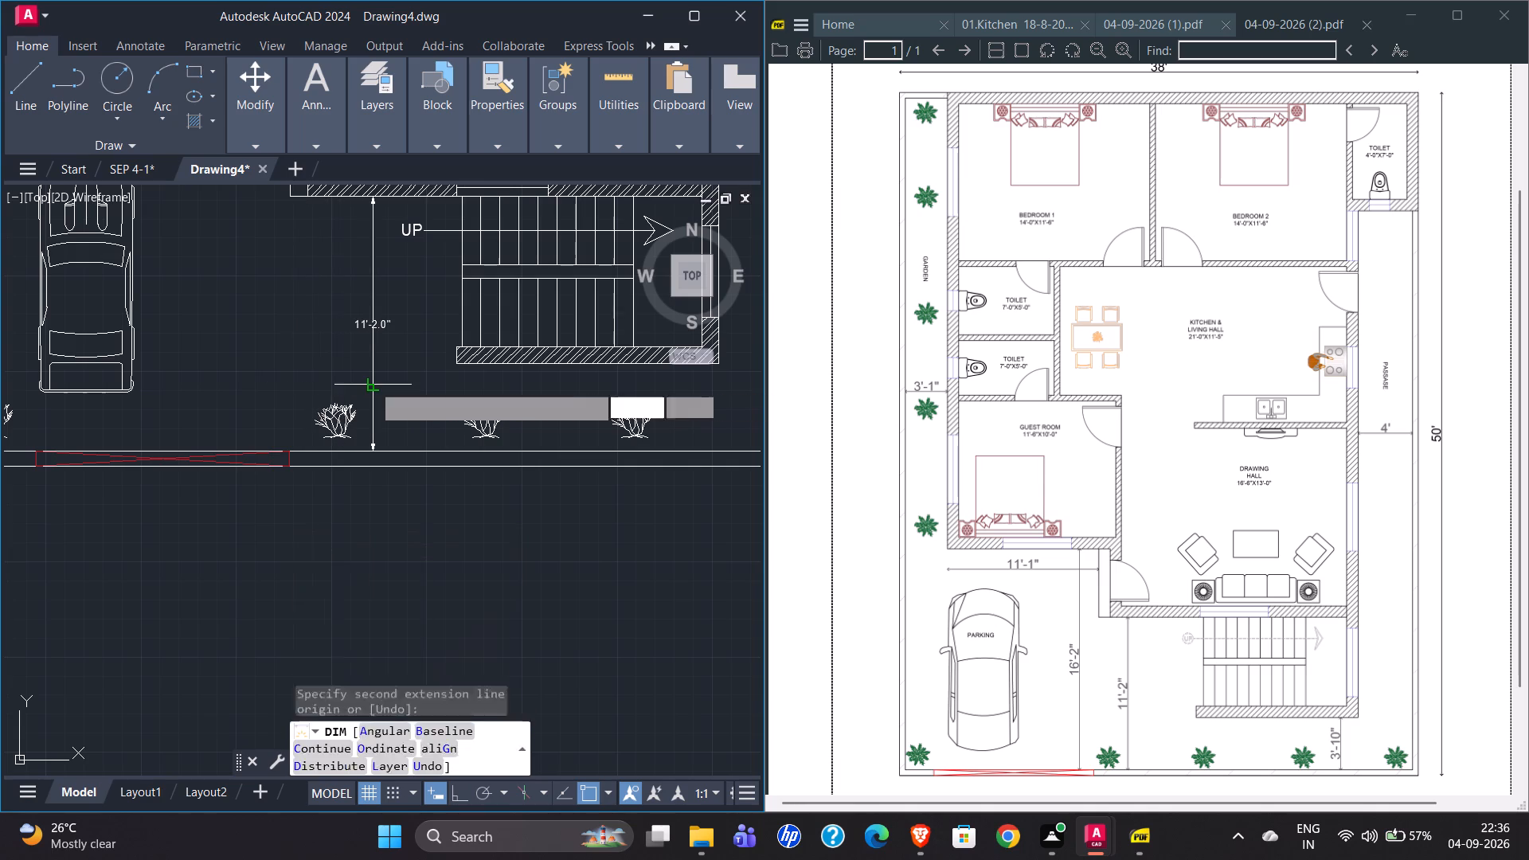
# Dimension the vertical gap between the staircase's outer wall corner and the front boundary wall.
pyautogui.click(715, 362)
pyautogui.click(715, 454)
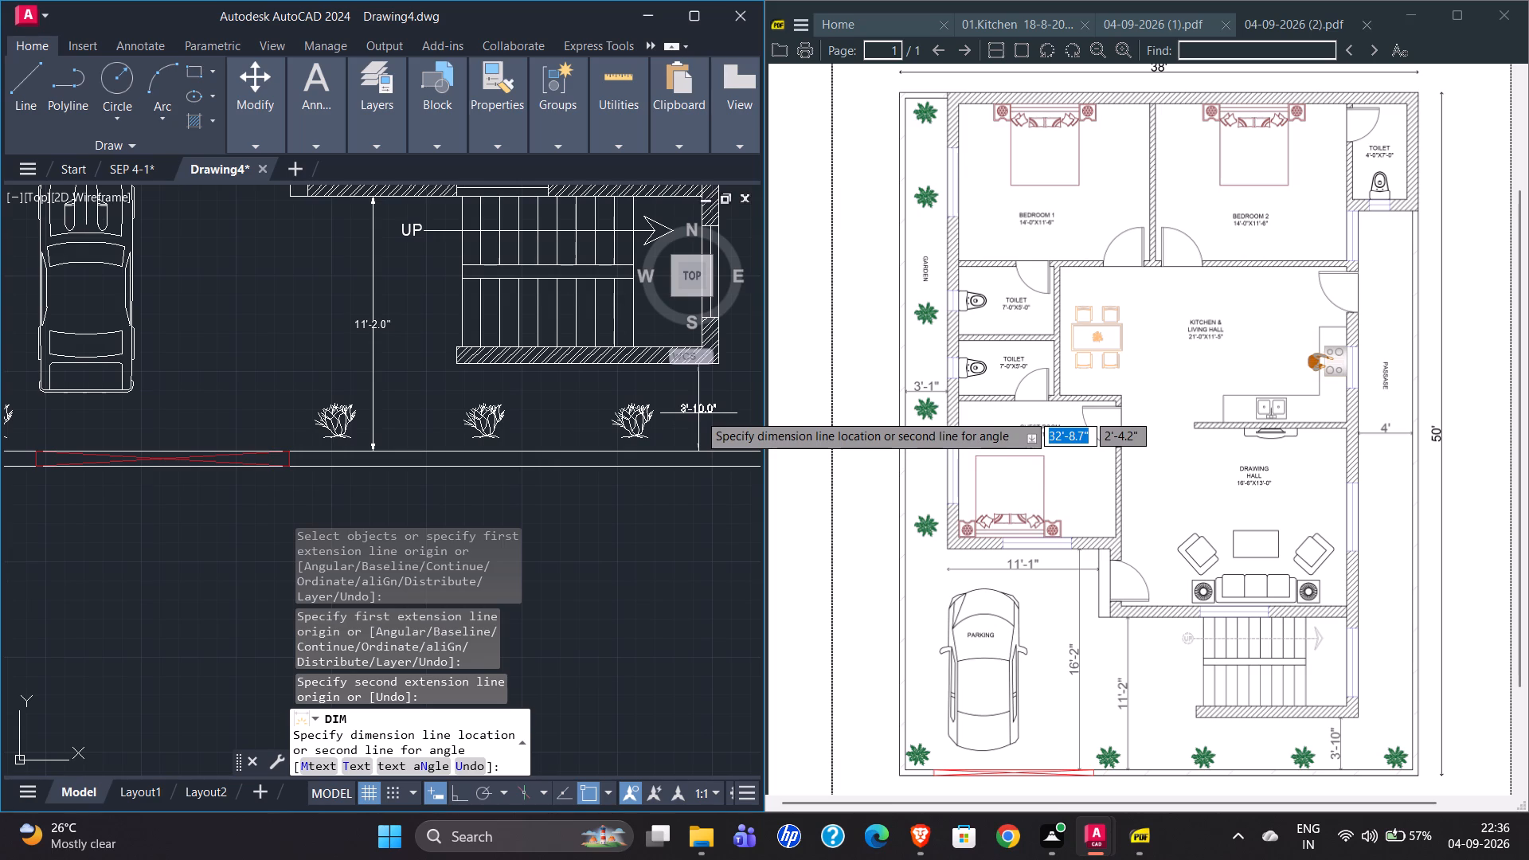
pyautogui.click(698, 413)
# Dimension the horizontal distance from the guest bedroom's outer wall corner to the entrance door wall, placing it between the bedroom and the car.
pyautogui.scroll(-1, 542, 466)
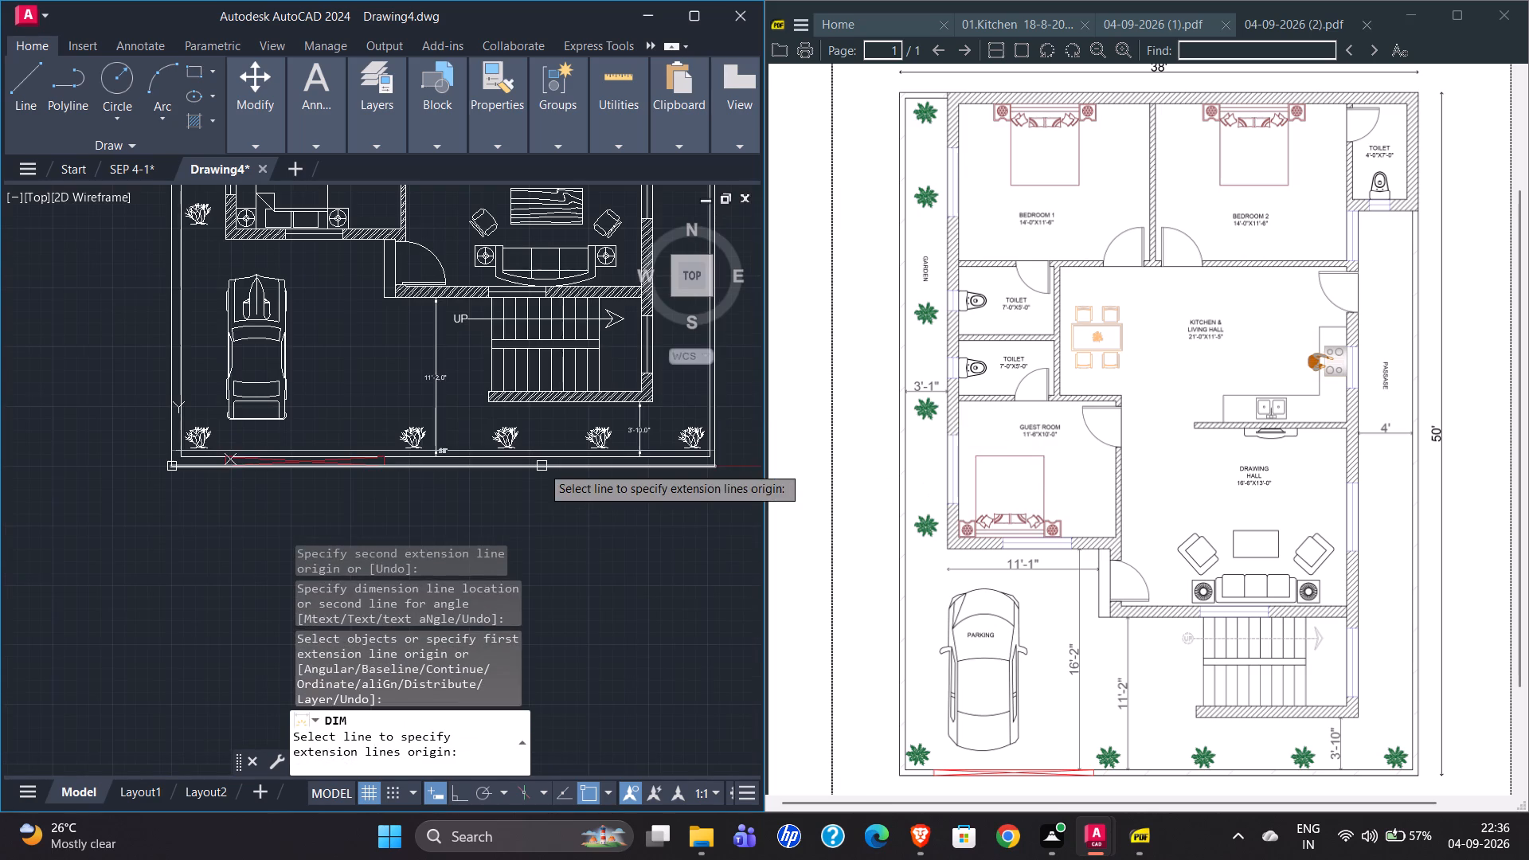
pyautogui.scroll(3, 280, 232)
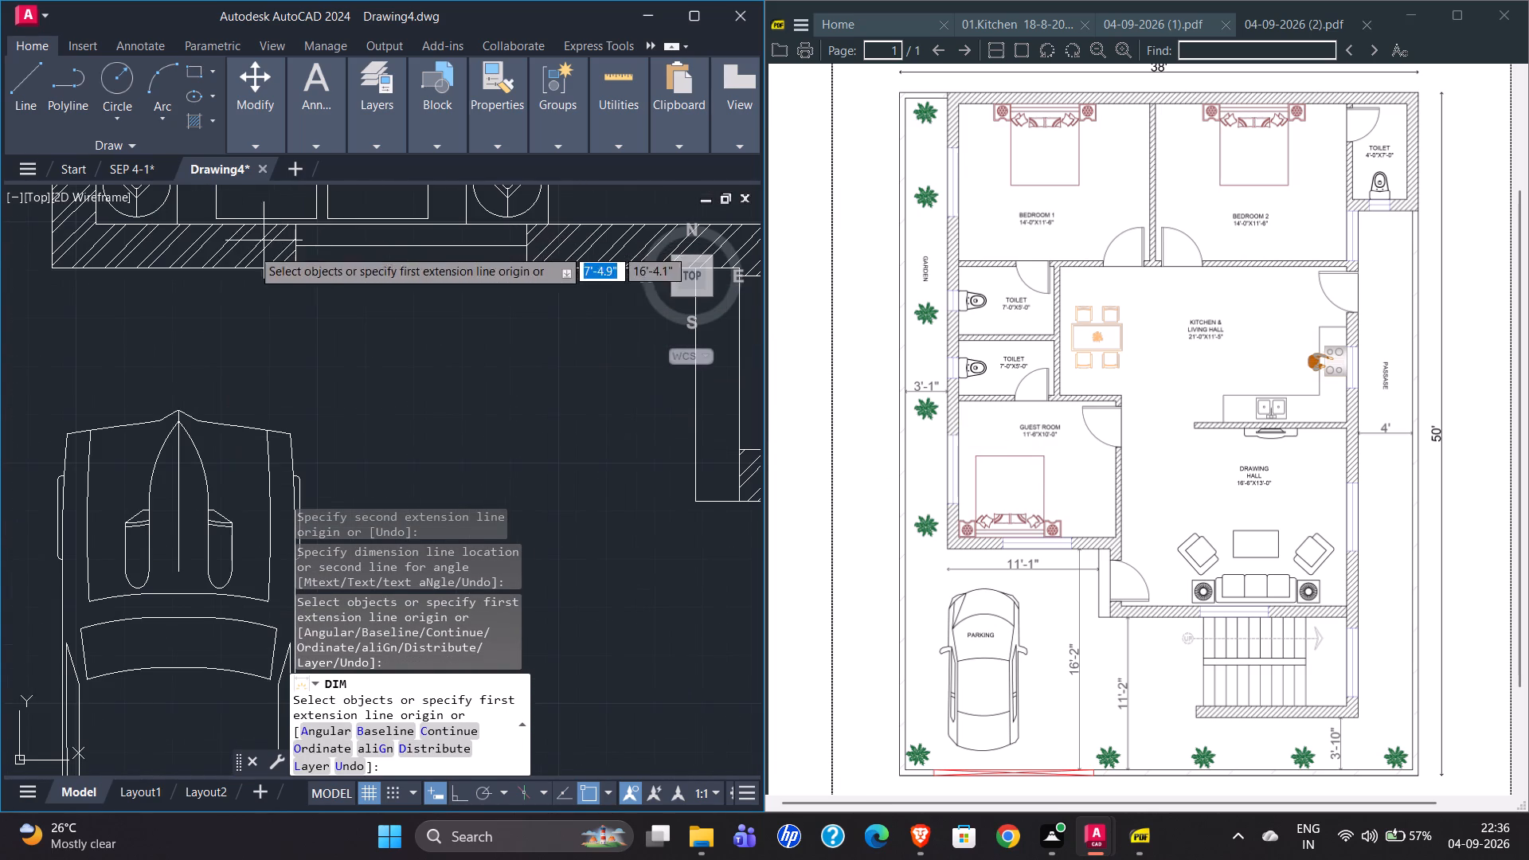
pyautogui.click(50, 270)
pyautogui.scroll(-1, 56, 305)
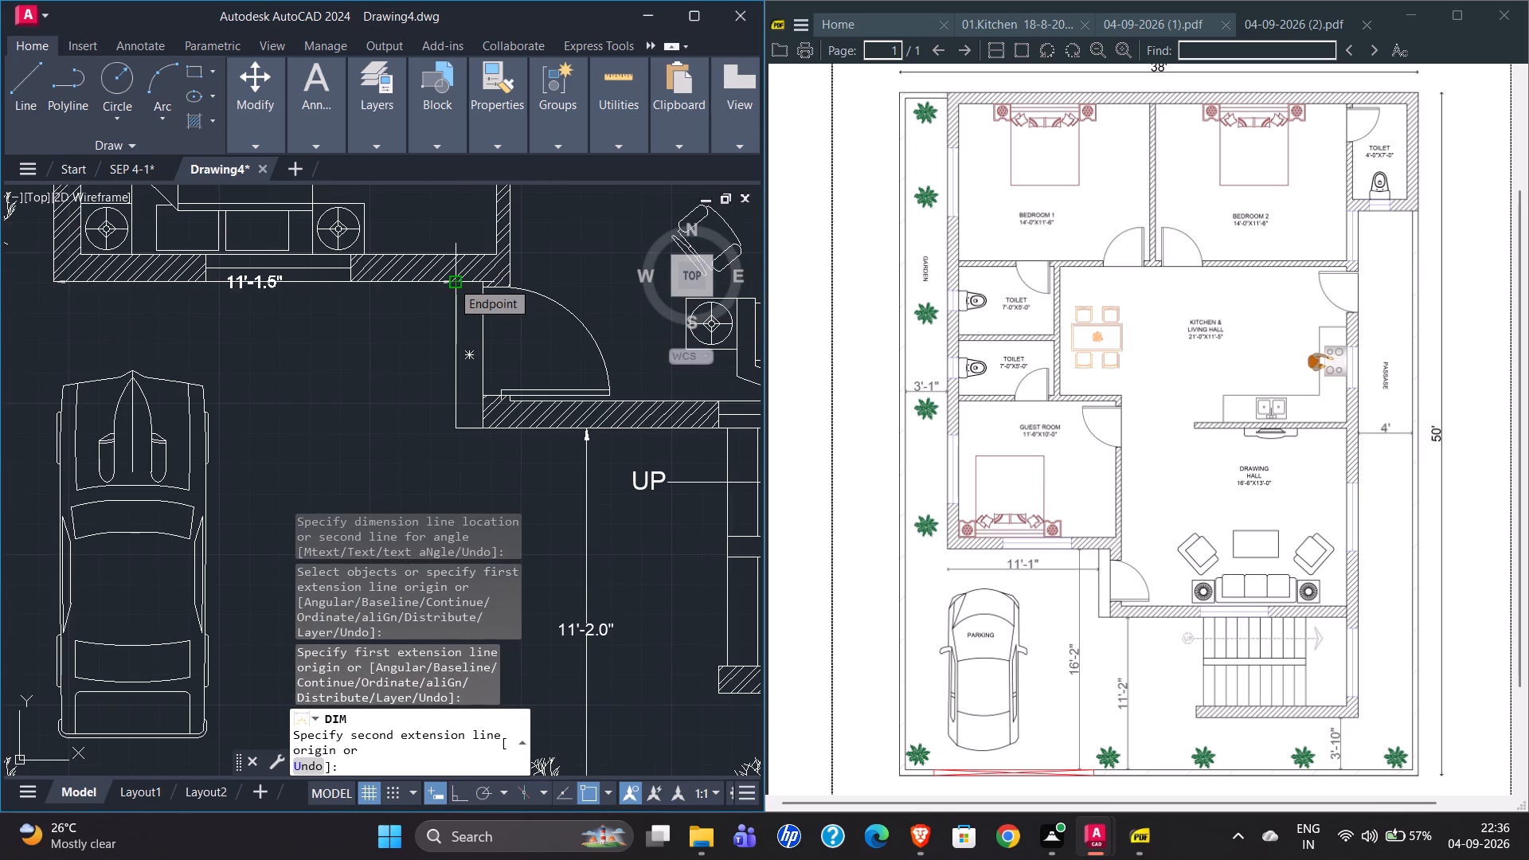
pyautogui.click(452, 281)
pyautogui.click(366, 315)
# Dimension the garden strip's width between the house's outer wall and the boundary wall, placing it beside the lower toilet, above the guest bedroom.
pyautogui.scroll(-3, 360, 388)
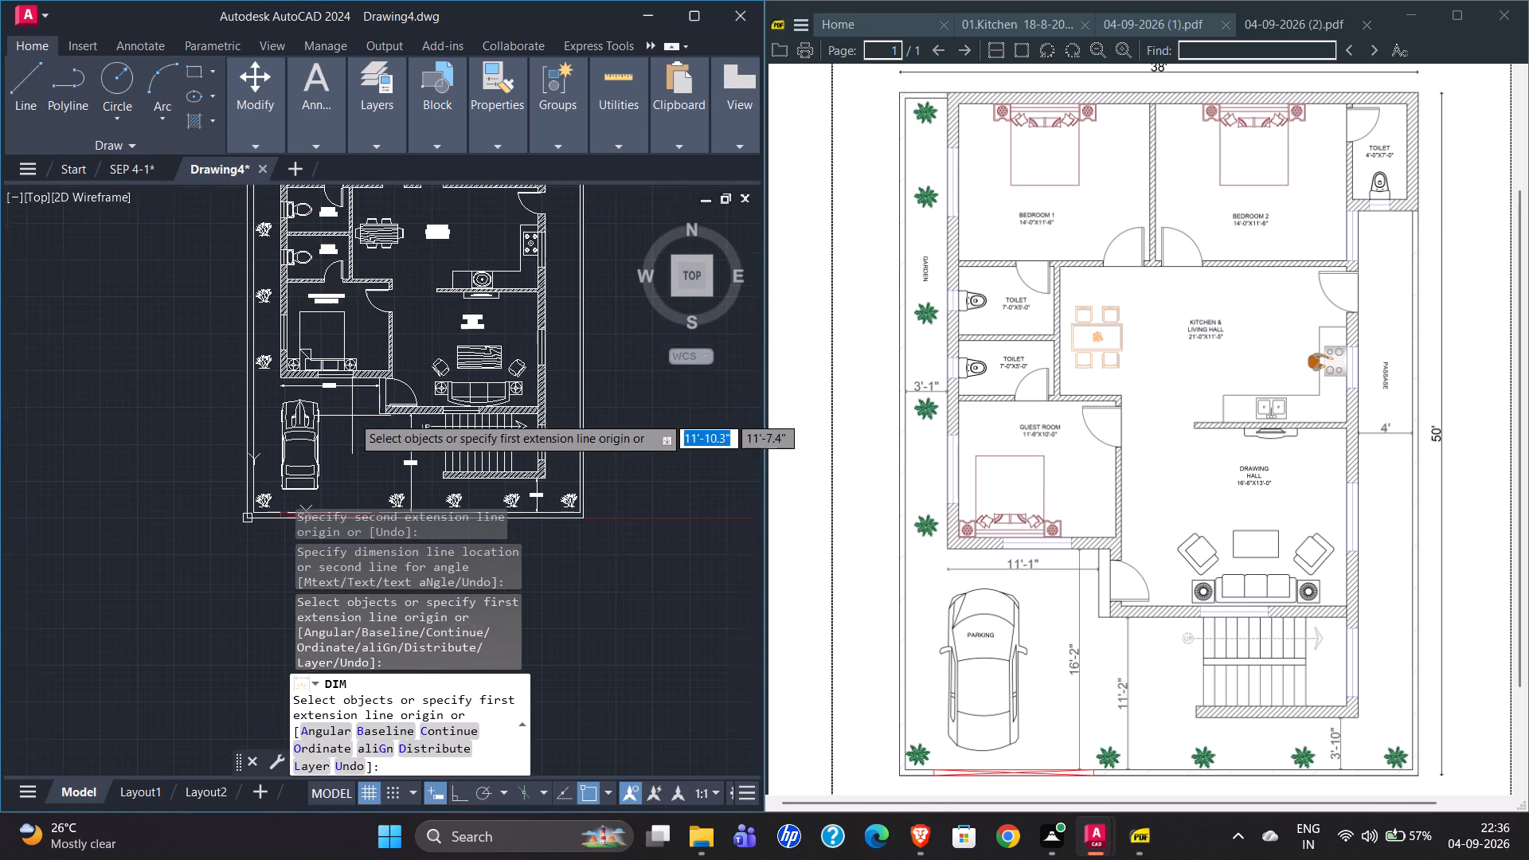
pyautogui.scroll(2, 238, 230)
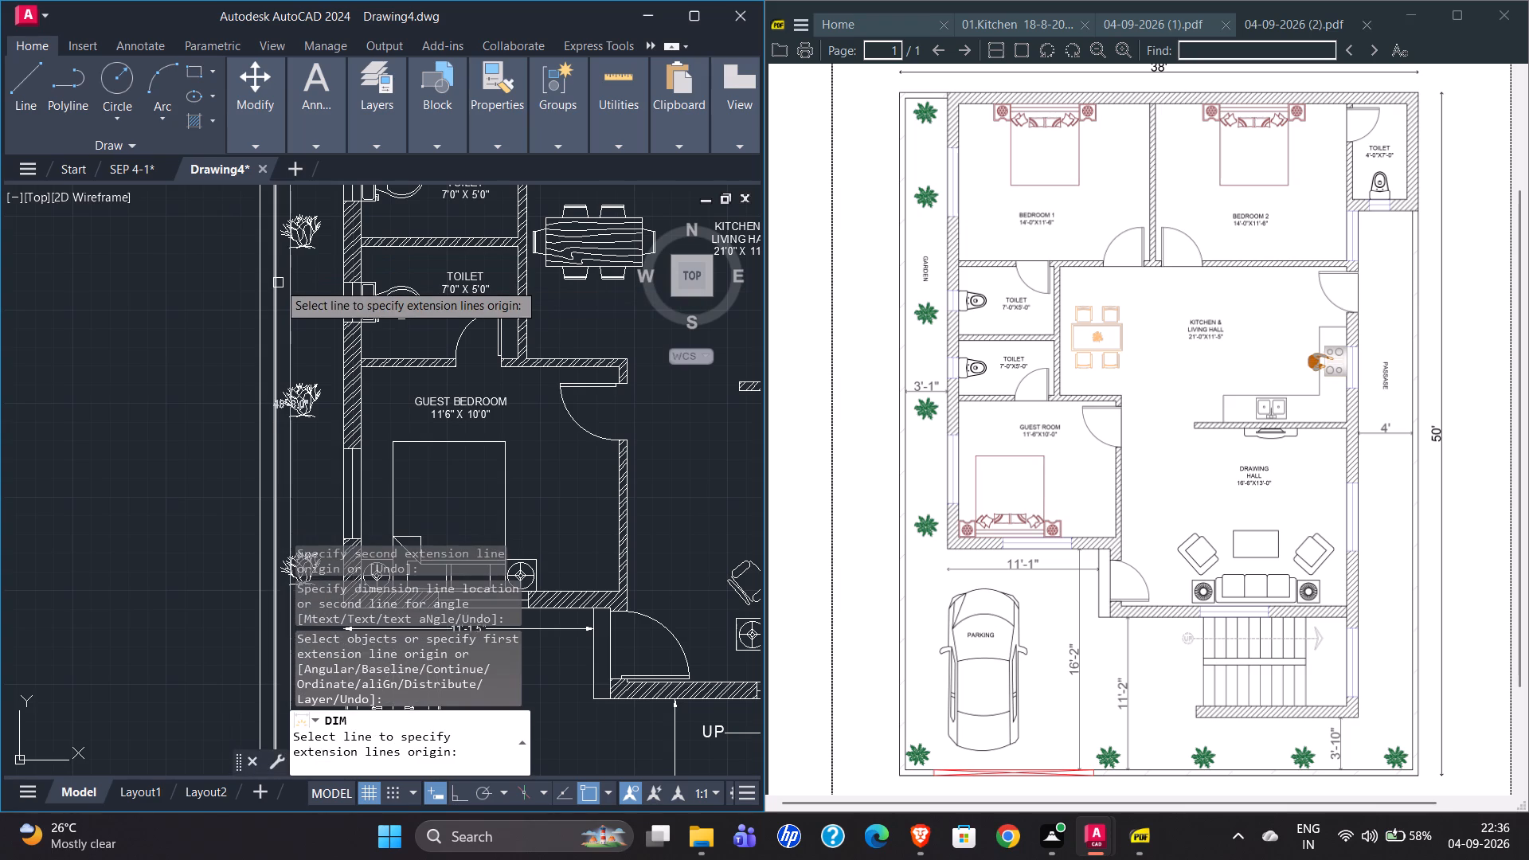
pyautogui.scroll(3, 342, 283)
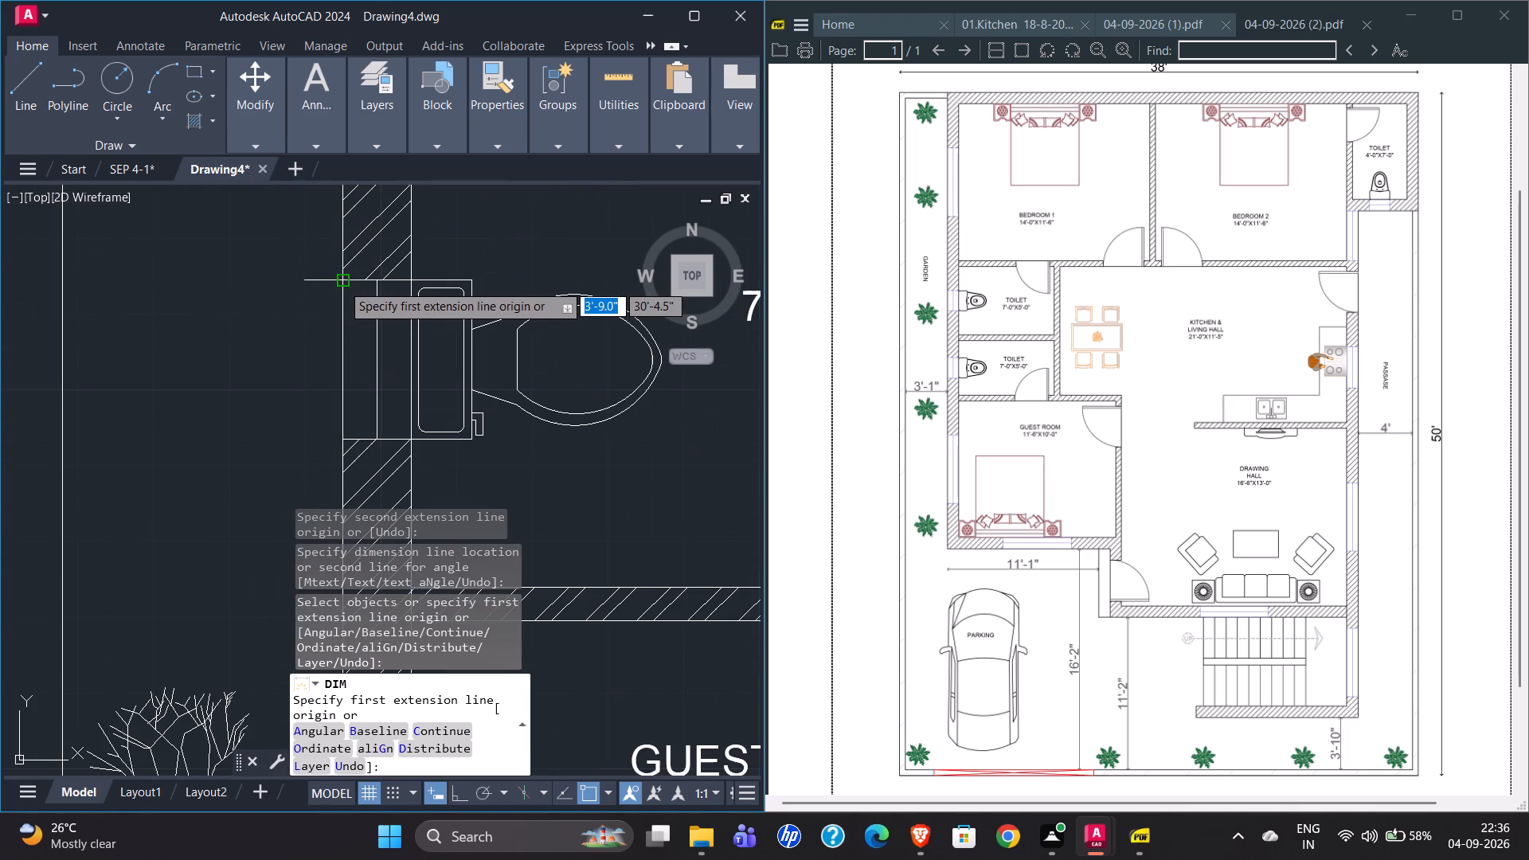
pyautogui.click(341, 281)
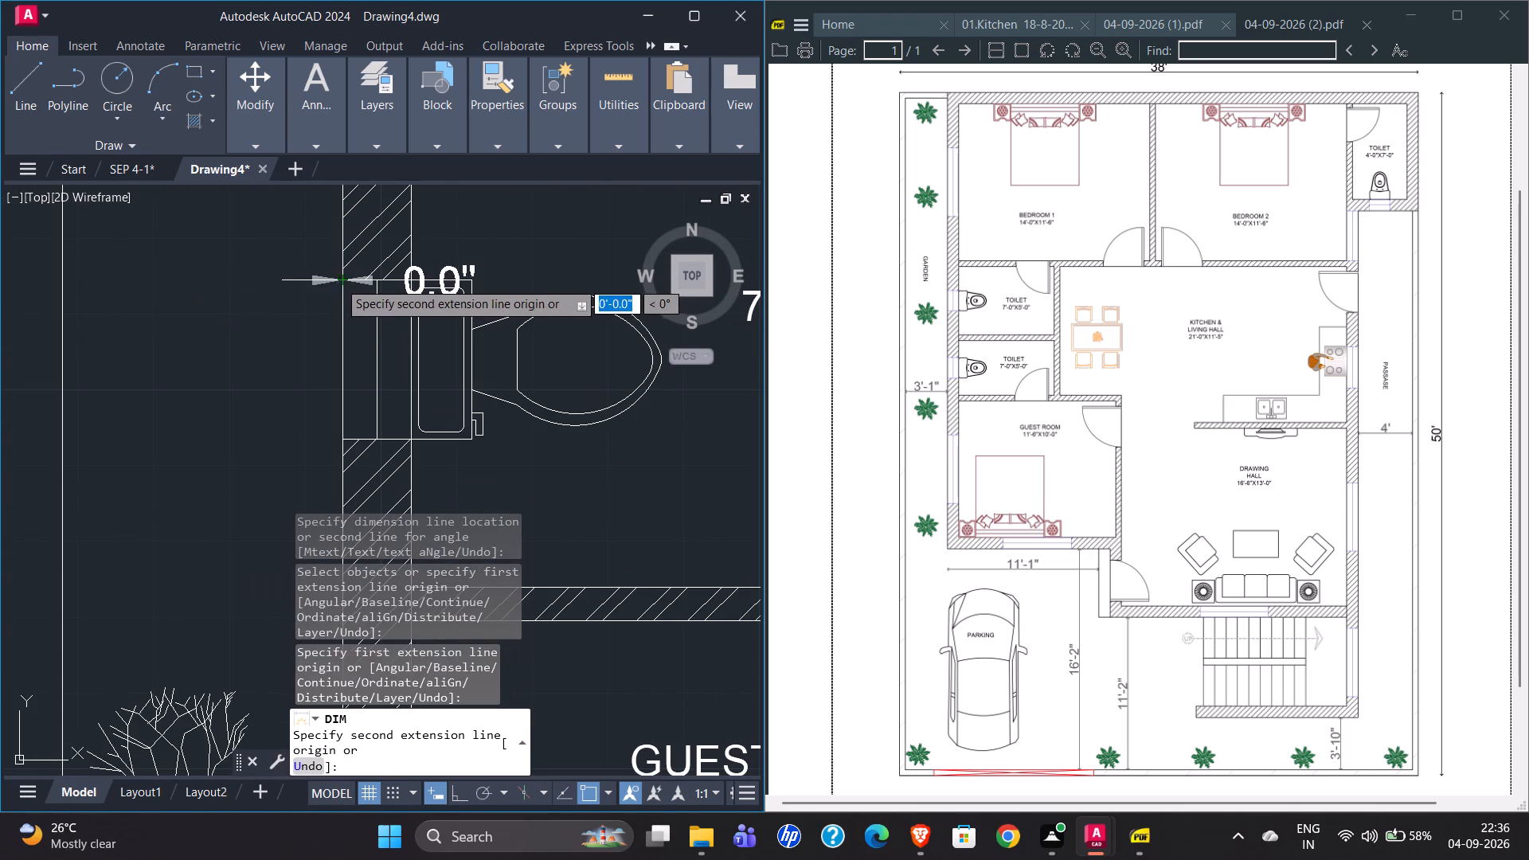
pyautogui.click(60, 279)
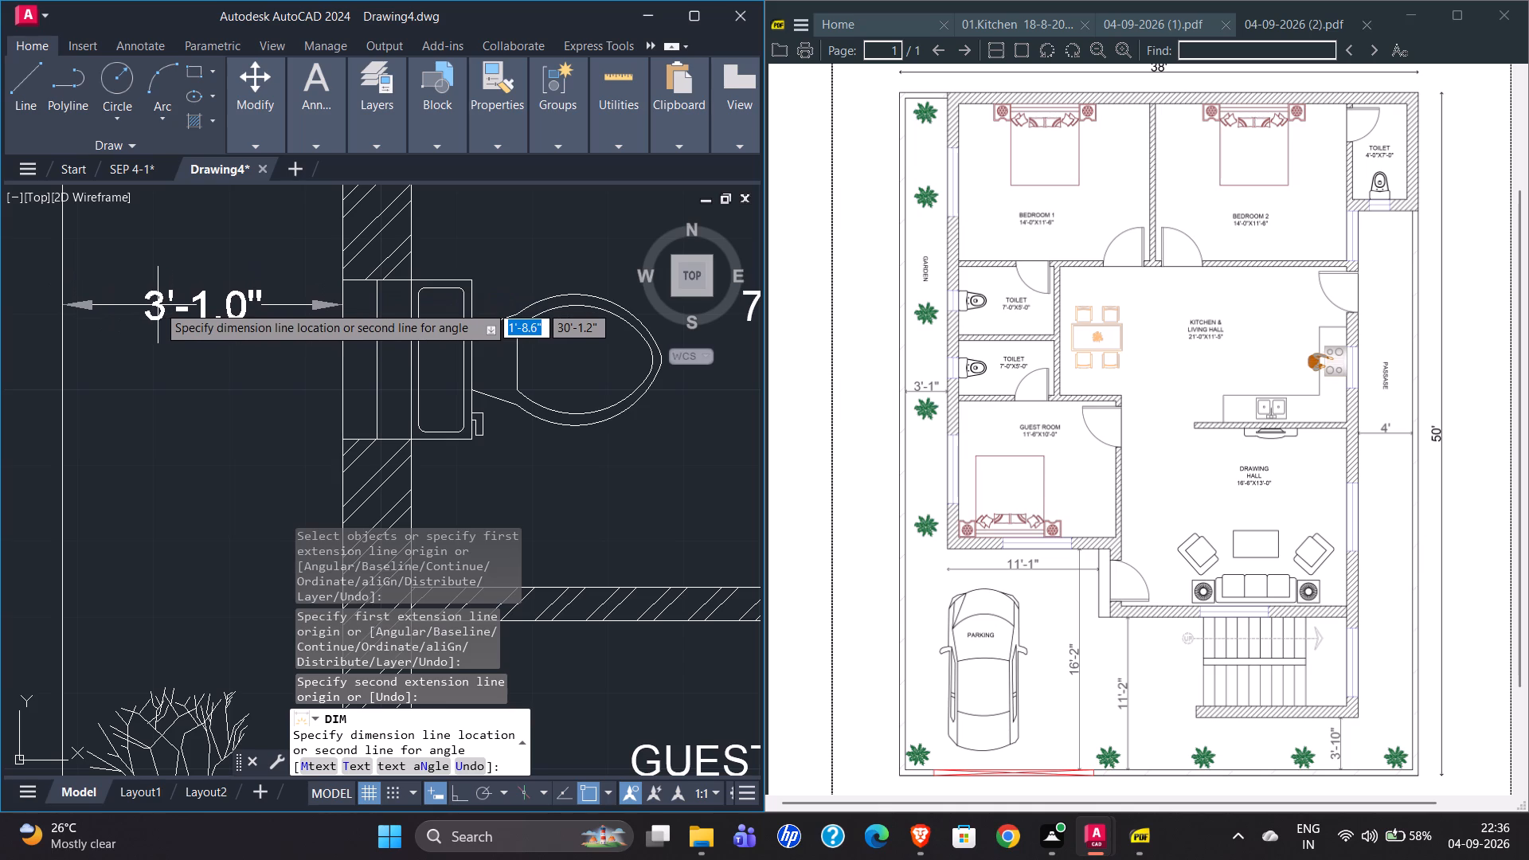
pyautogui.scroll(-1, 178, 318)
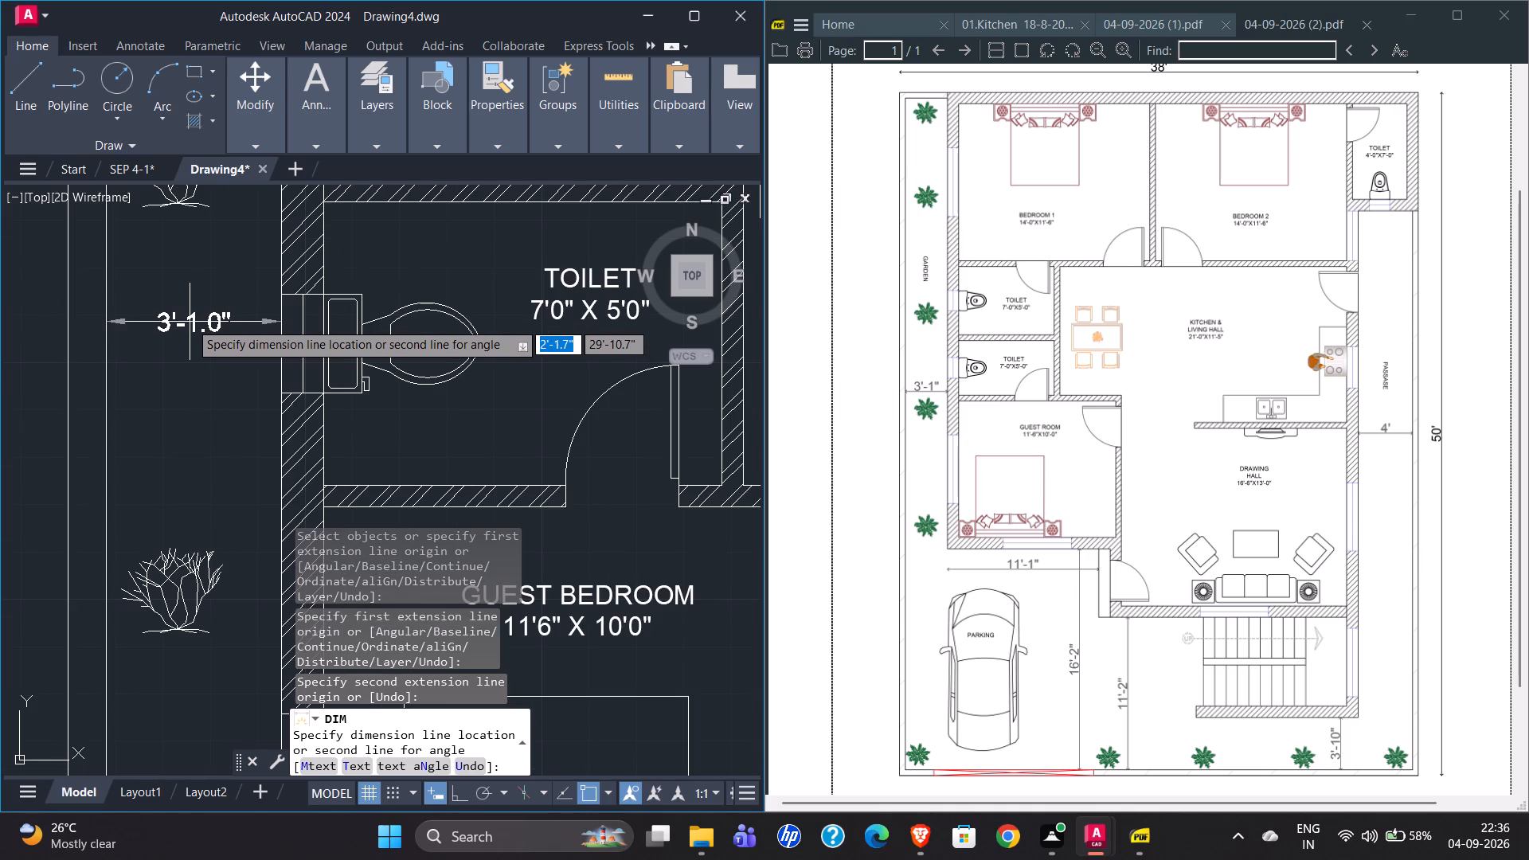
pyautogui.scroll(-1, 222, 332)
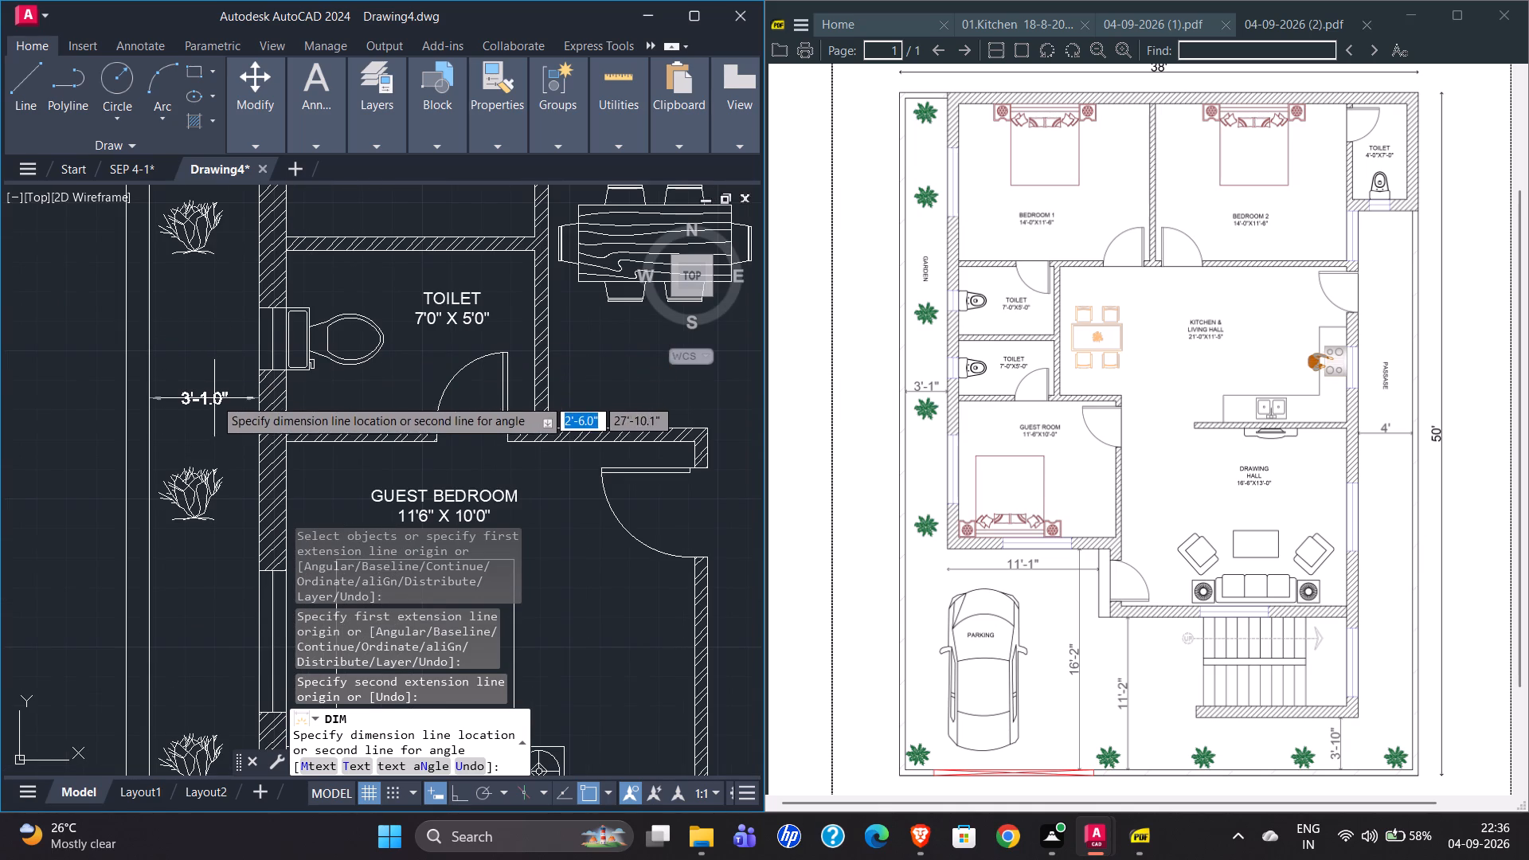
pyautogui.click(215, 419)
# Dimension the passage width from the kitchen's outer wall to the boundary wall, placing it level with the kitchen counter.
pyautogui.scroll(-2, 127, 433)
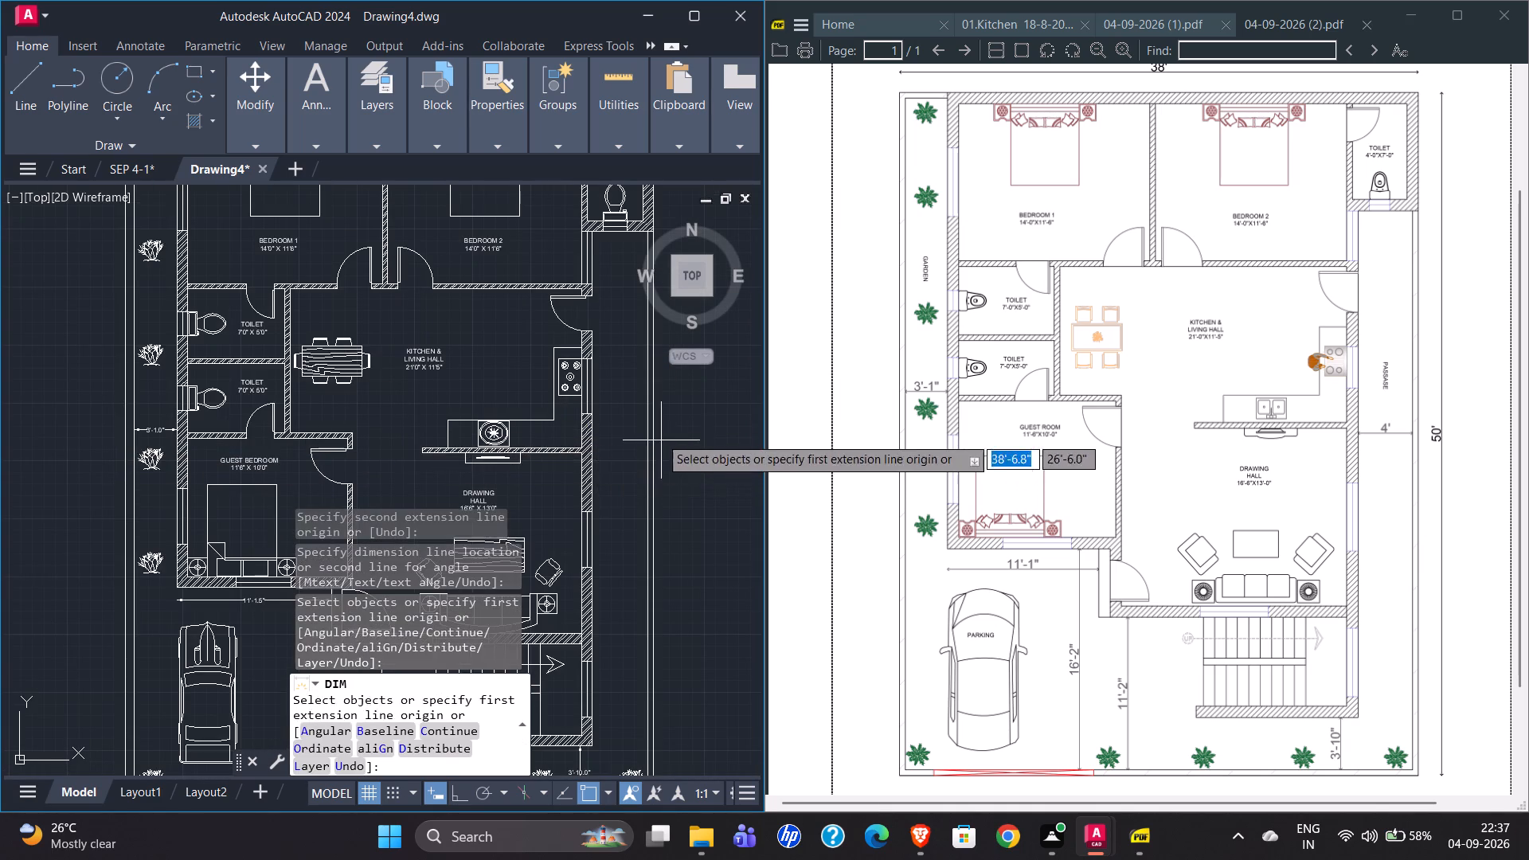
pyautogui.scroll(2, 639, 416)
pyautogui.click(522, 410)
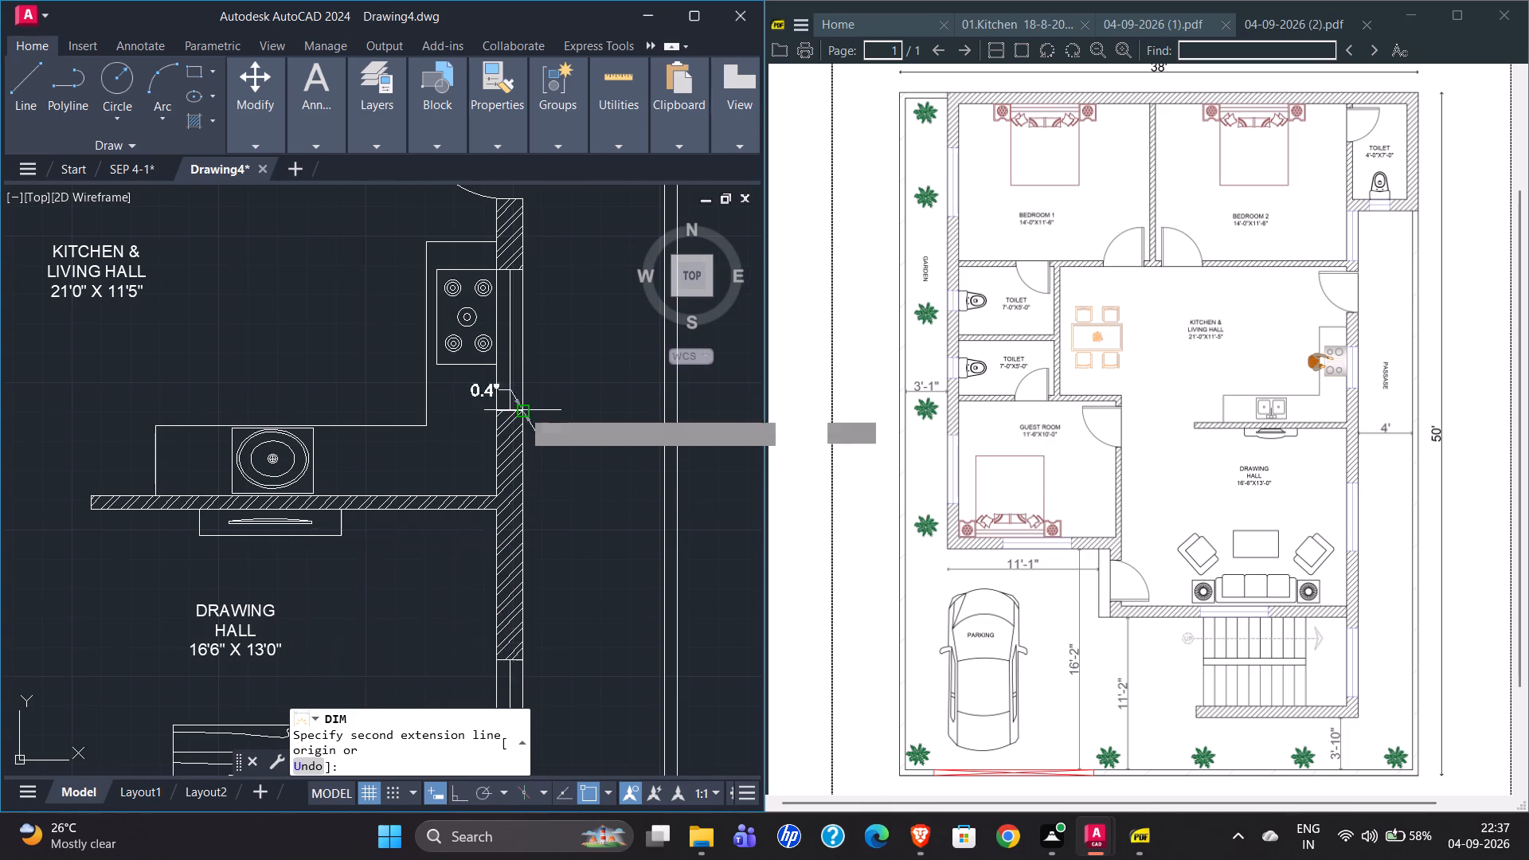
pyautogui.click(667, 412)
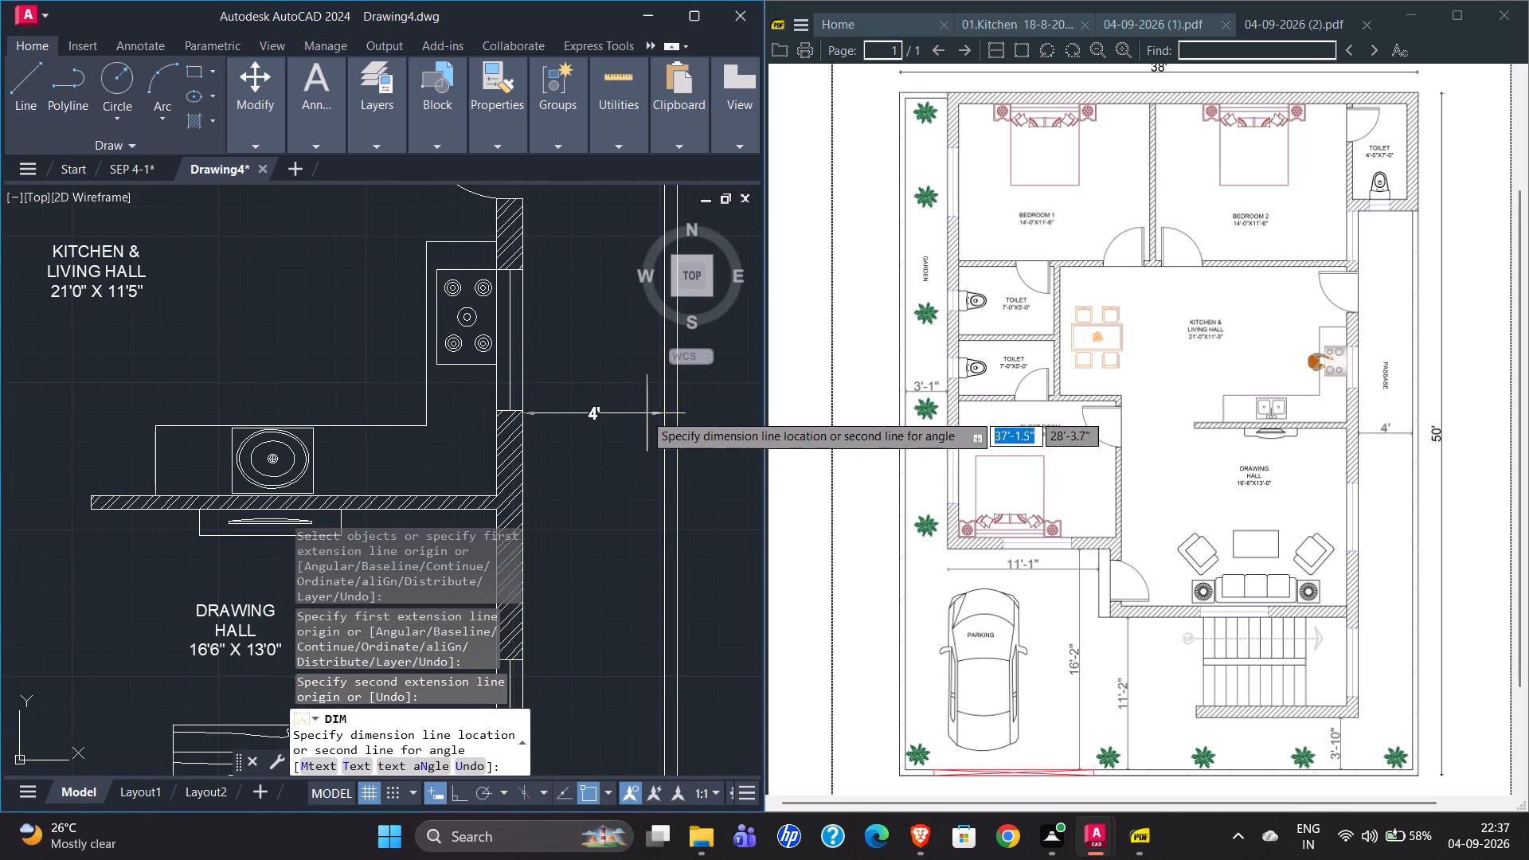
pyautogui.click(579, 446)
# Dimension the full length of the plot's passage-side boundary, placing the dimension just outside the wall.
pyautogui.scroll(-2, 352, 456)
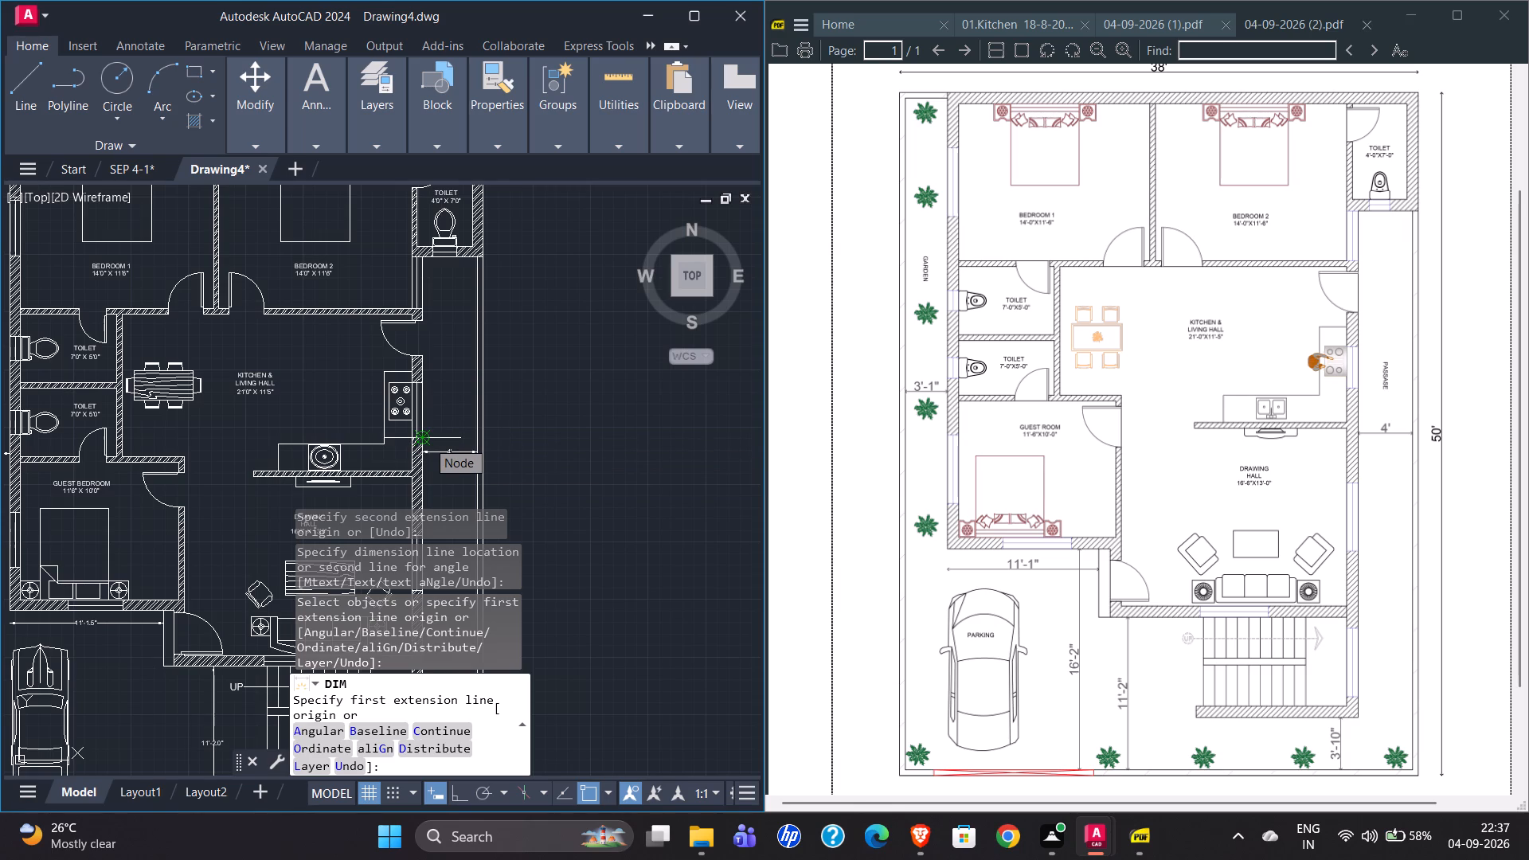
pyautogui.scroll(-1, 239, 502)
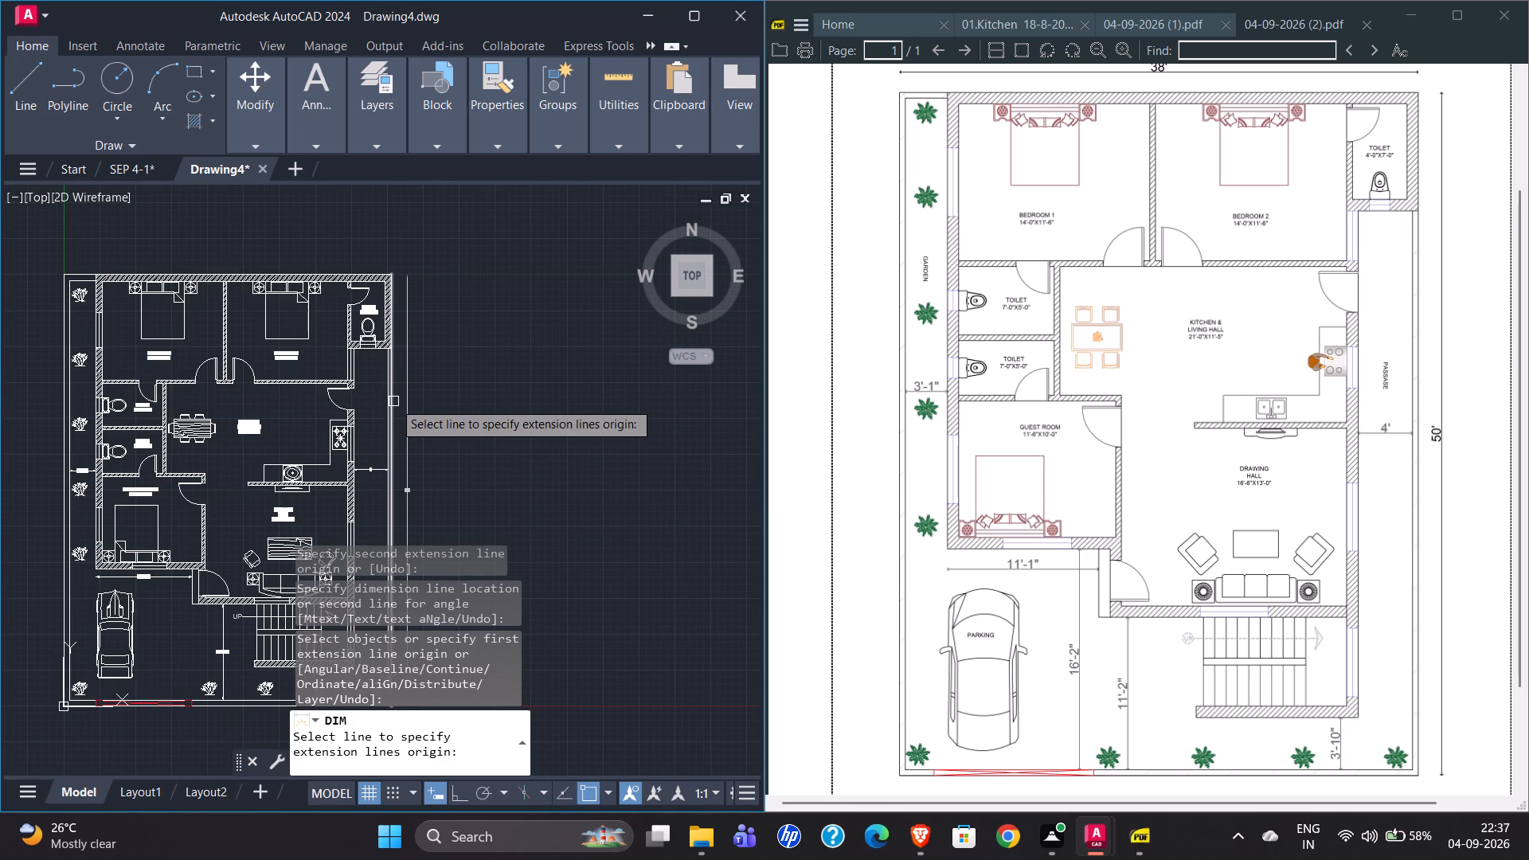
pyautogui.scroll(1, 393, 401)
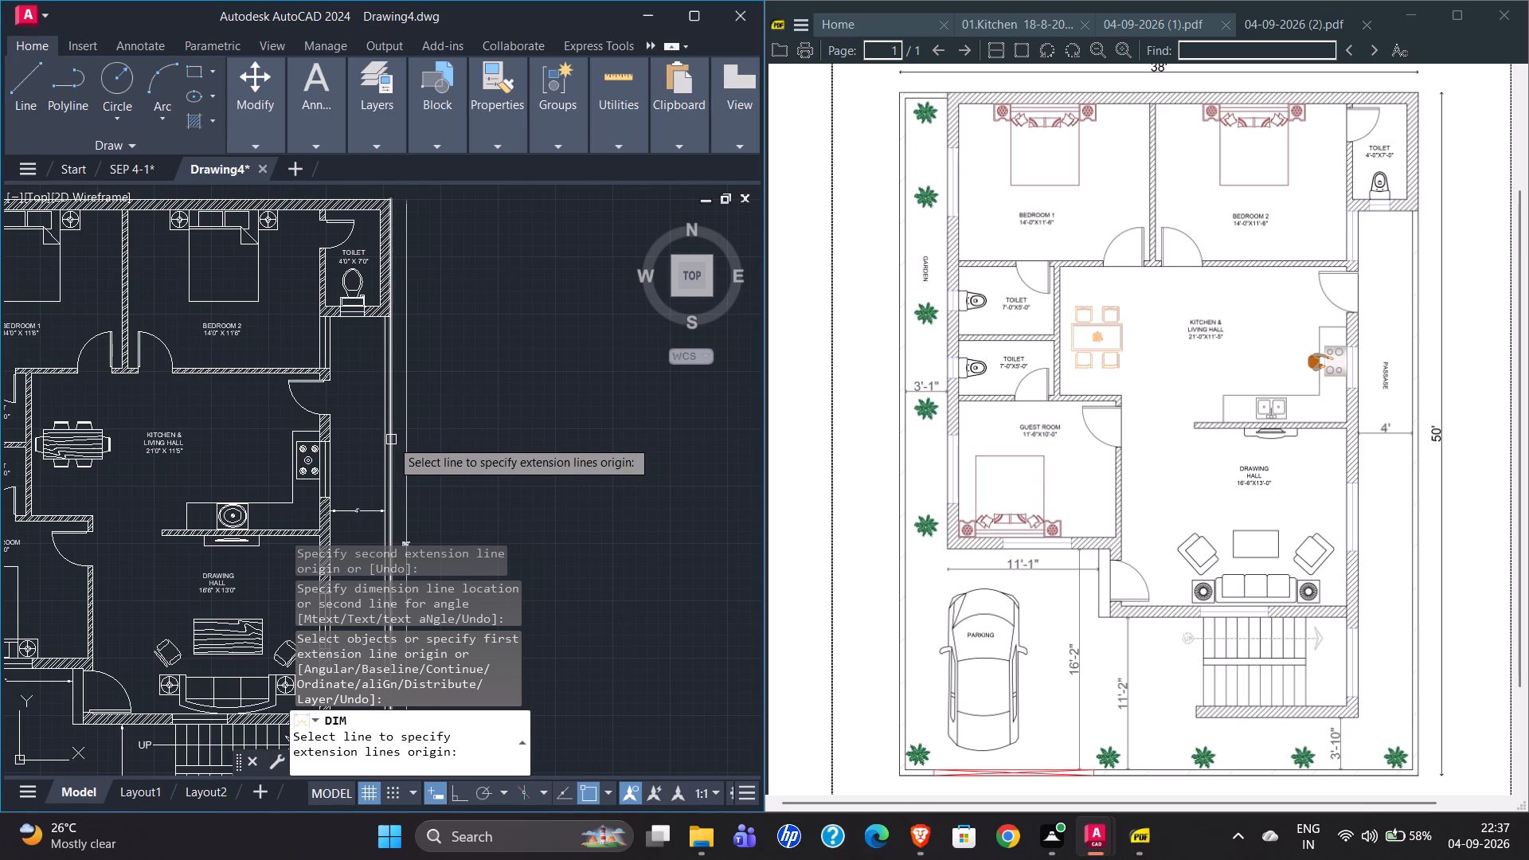
pyautogui.scroll(4, 391, 440)
pyautogui.scroll(-2, 391, 440)
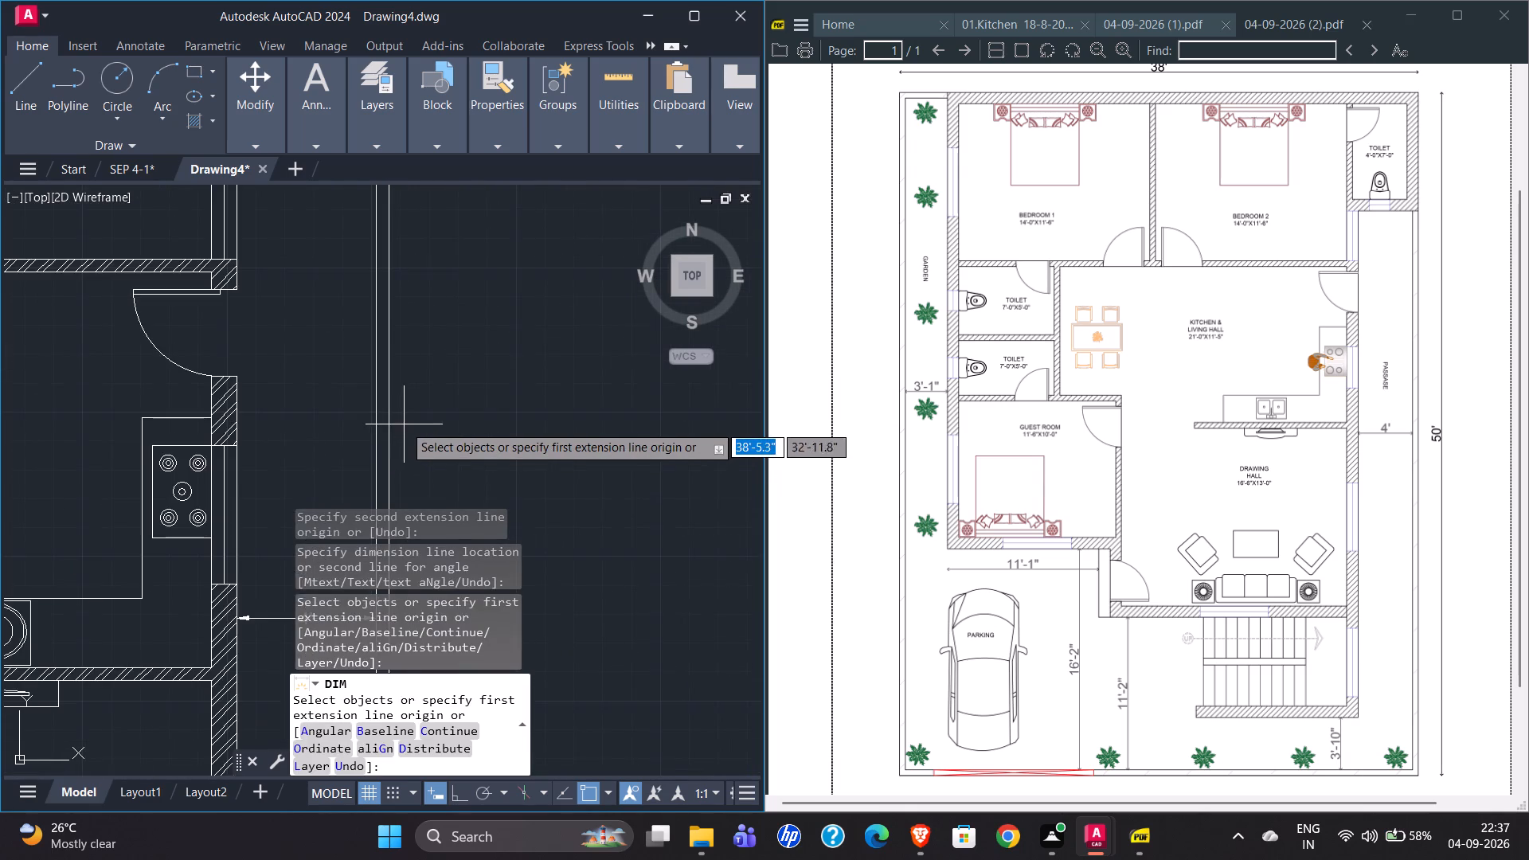
pyautogui.scroll(-3, 417, 405)
pyautogui.scroll(3, 409, 501)
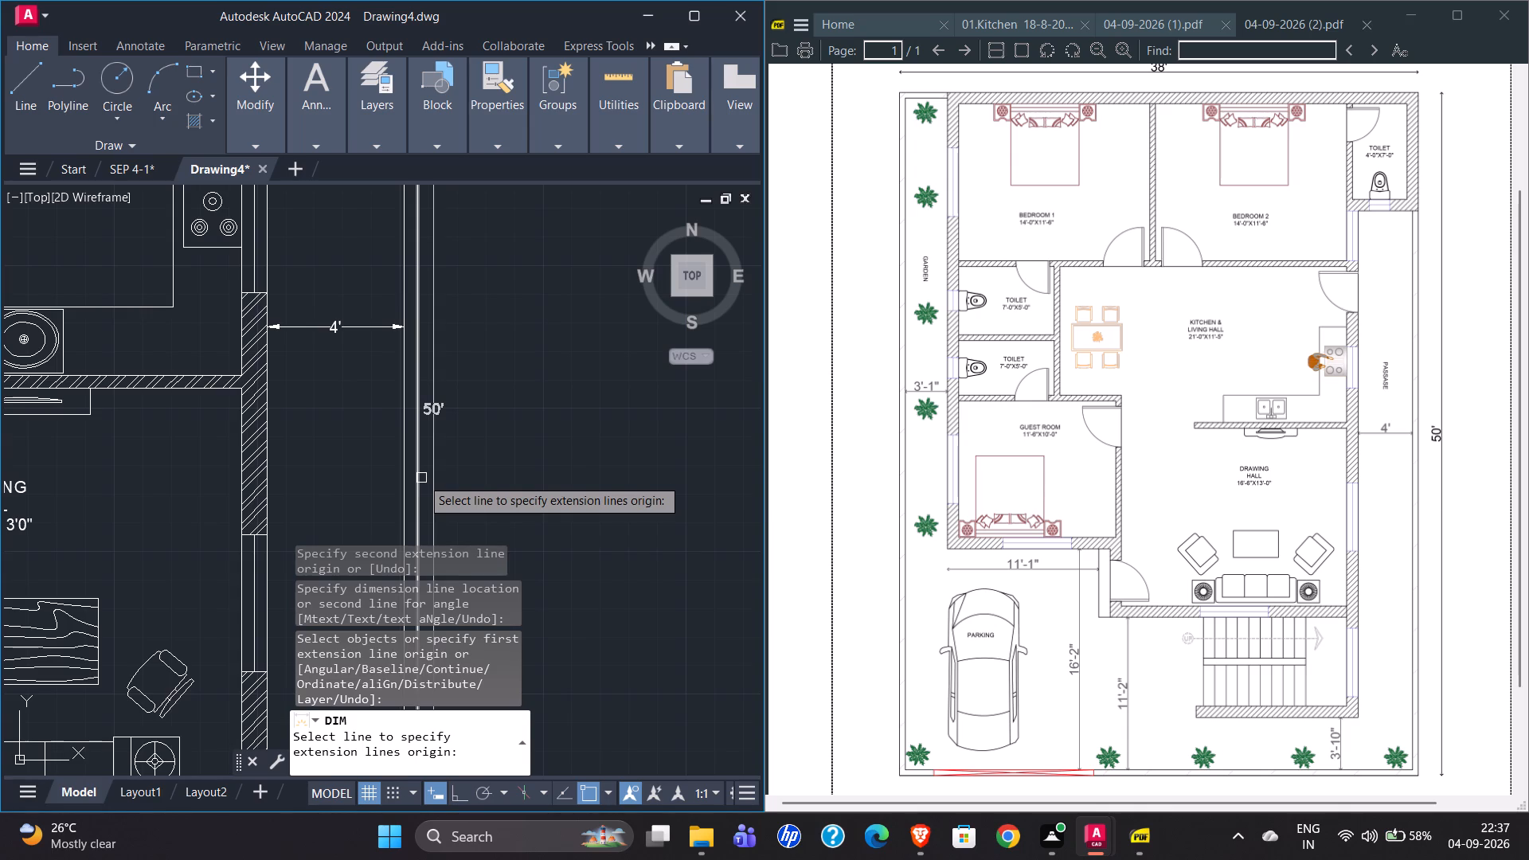
pyautogui.click(421, 478)
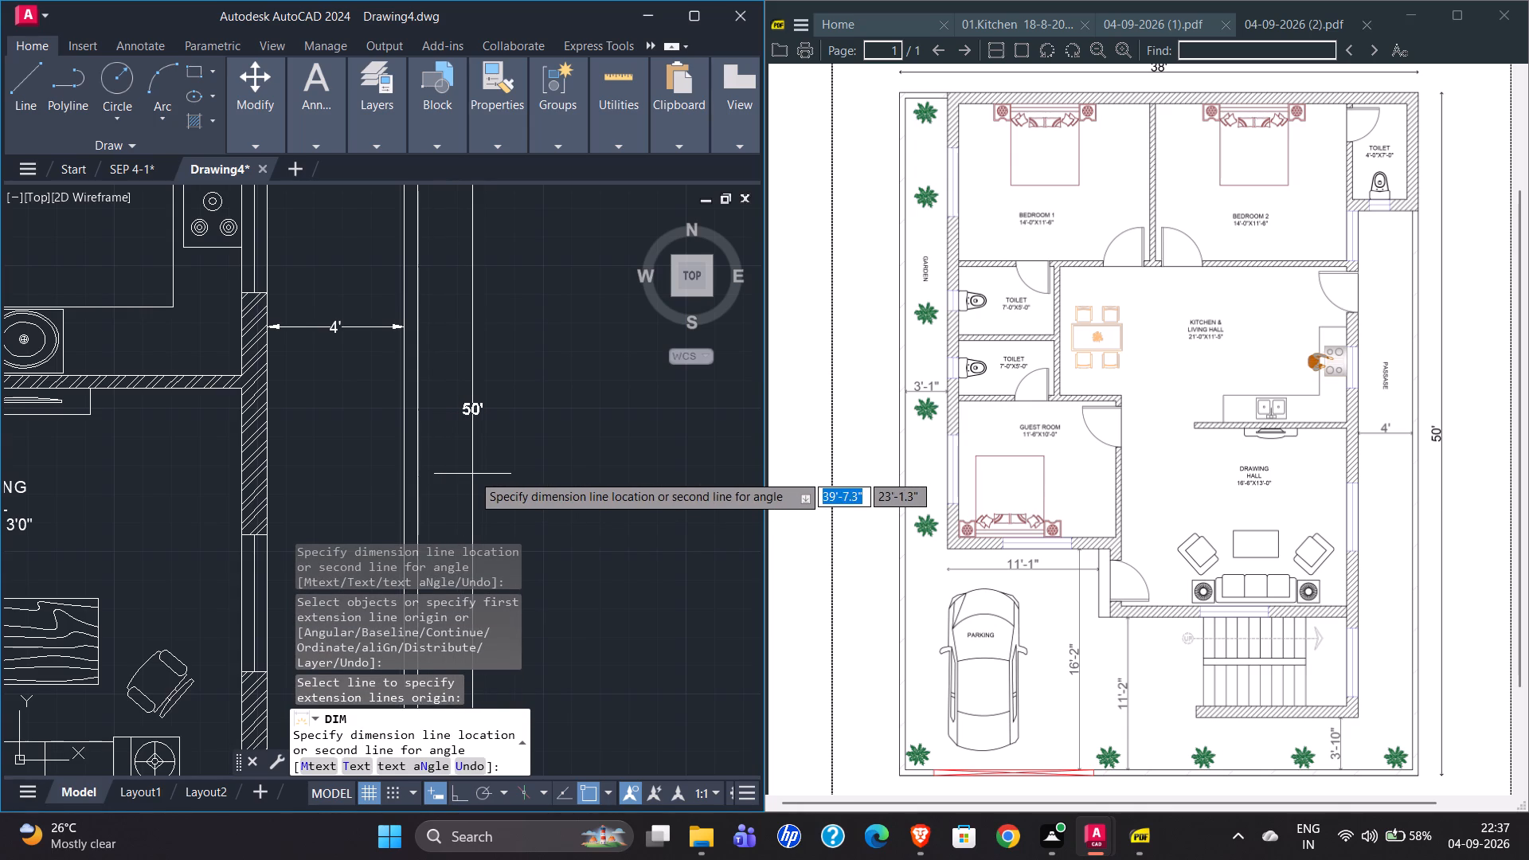
pyautogui.click(469, 474)
# Dimension the full plot width along the rear boundary wall behind the bedrooms, placing it just outside the wall.
pyautogui.scroll(-3, 401, 470)
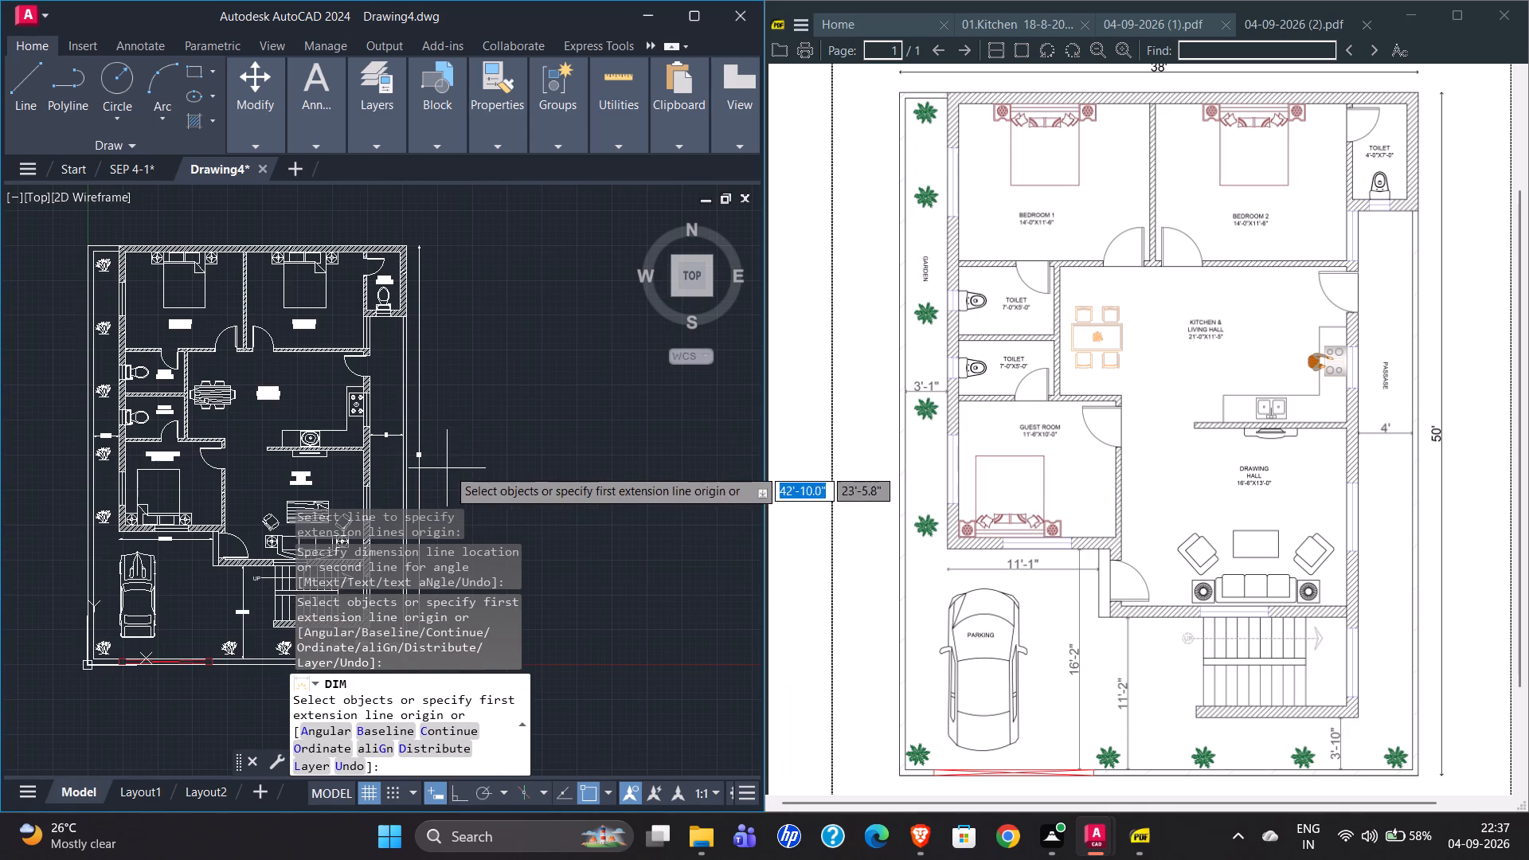
pyautogui.scroll(4, 164, 215)
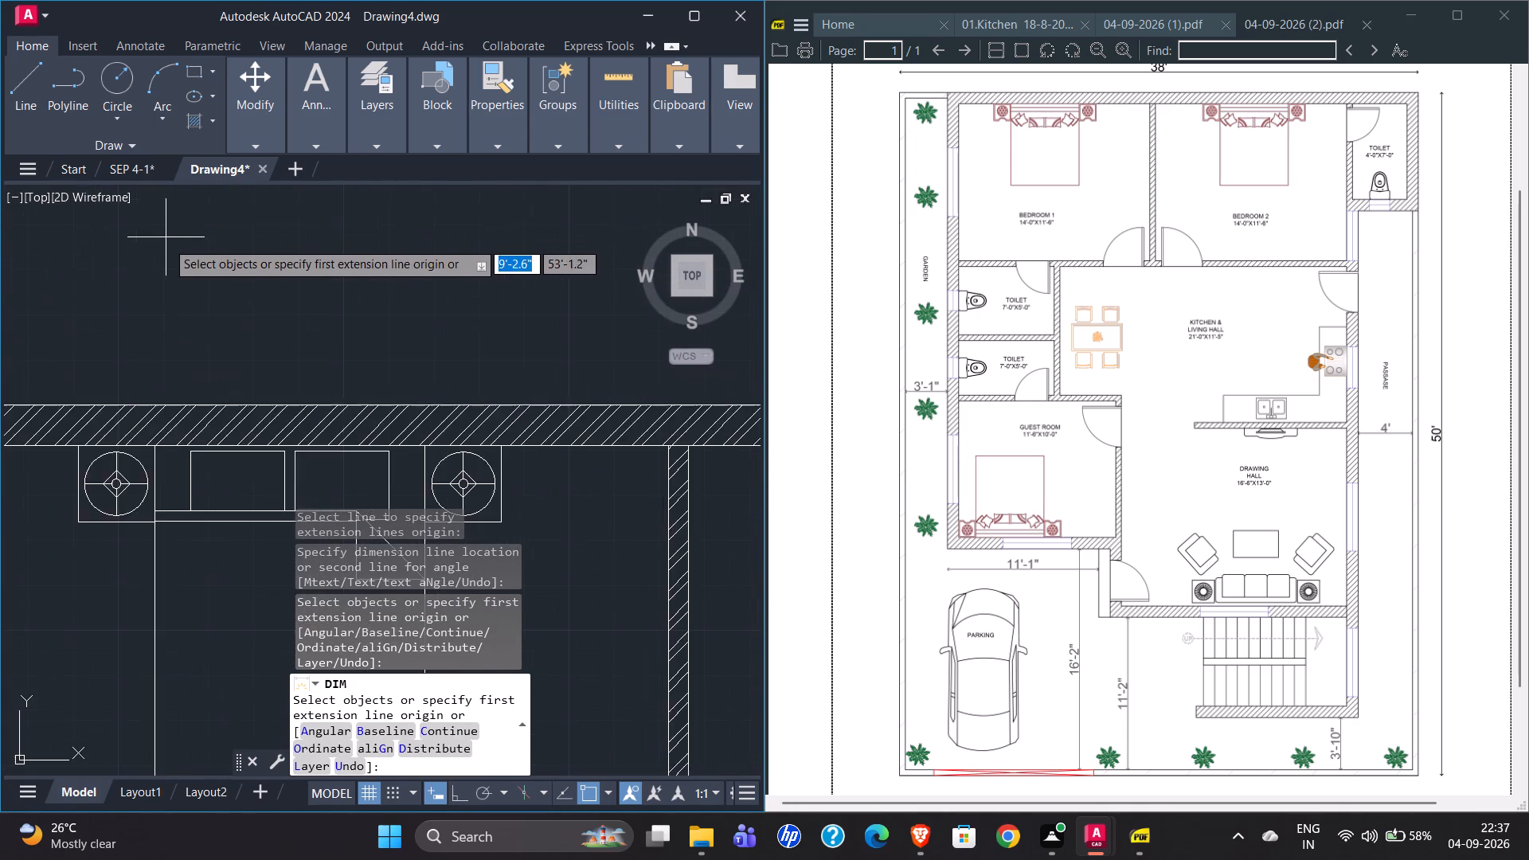
pyautogui.scroll(-2, 186, 275)
pyautogui.click(57, 326)
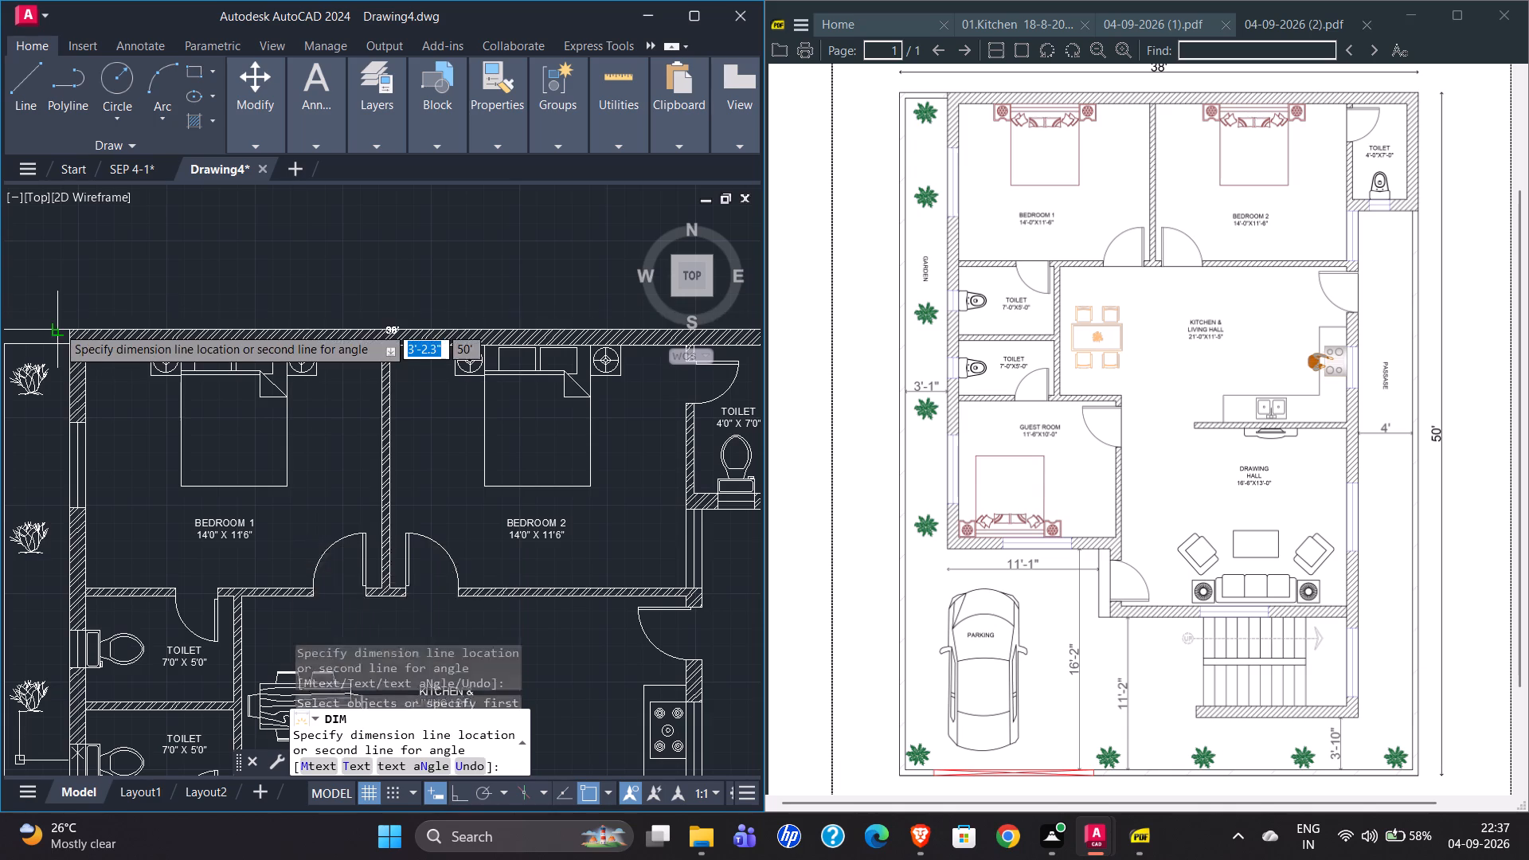
pyautogui.scroll(4, 392, 323)
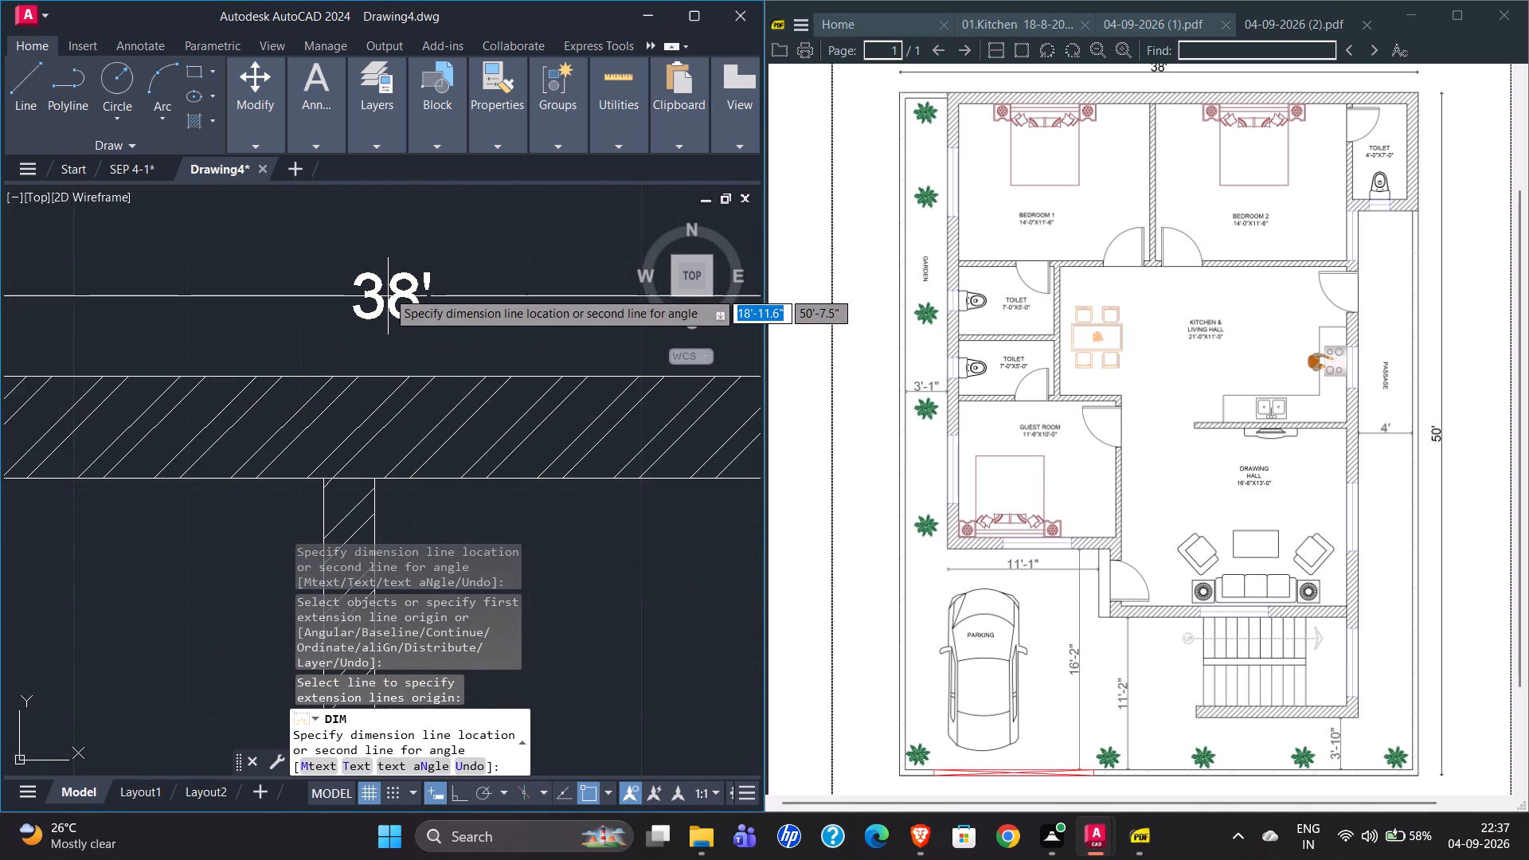
pyautogui.click(384, 273)
pyautogui.scroll(-6, 373, 291)
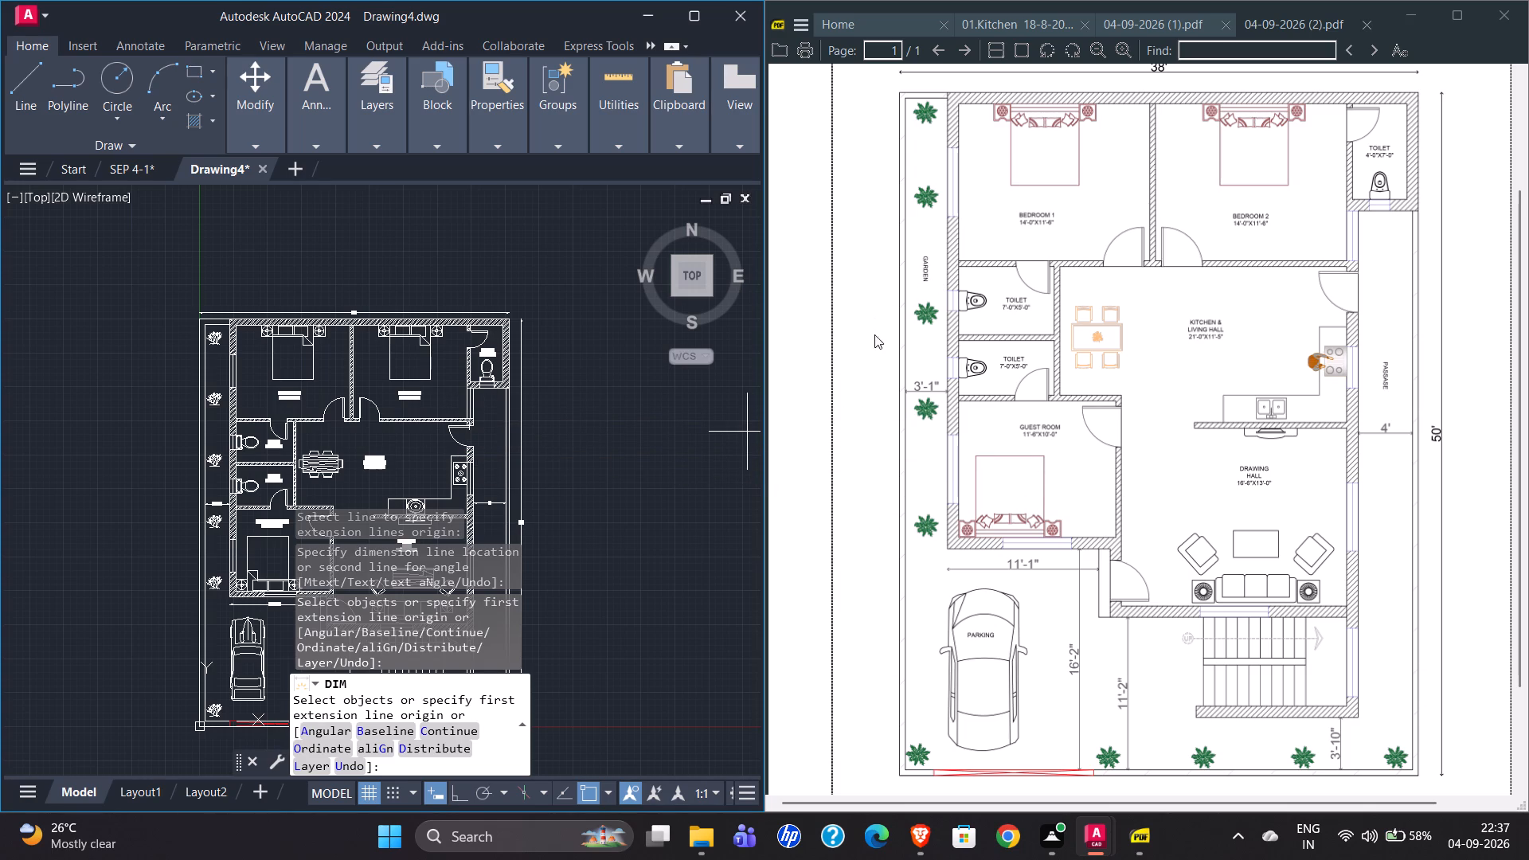
pyautogui.scroll(-1, 327, 414)
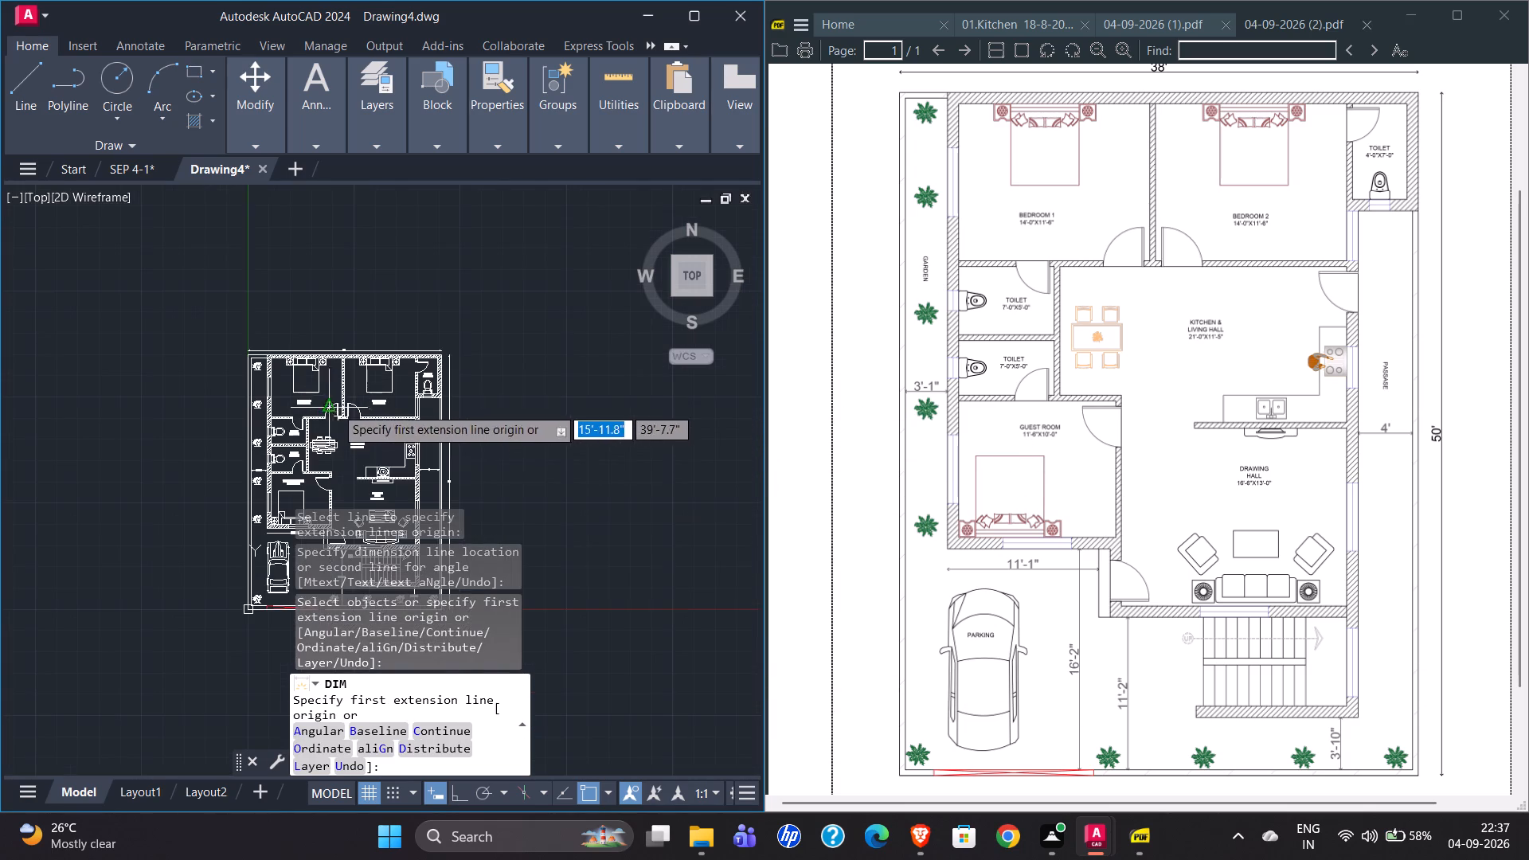
pyautogui.scroll(5, 281, 577)
pyautogui.scroll(-1, 252, 481)
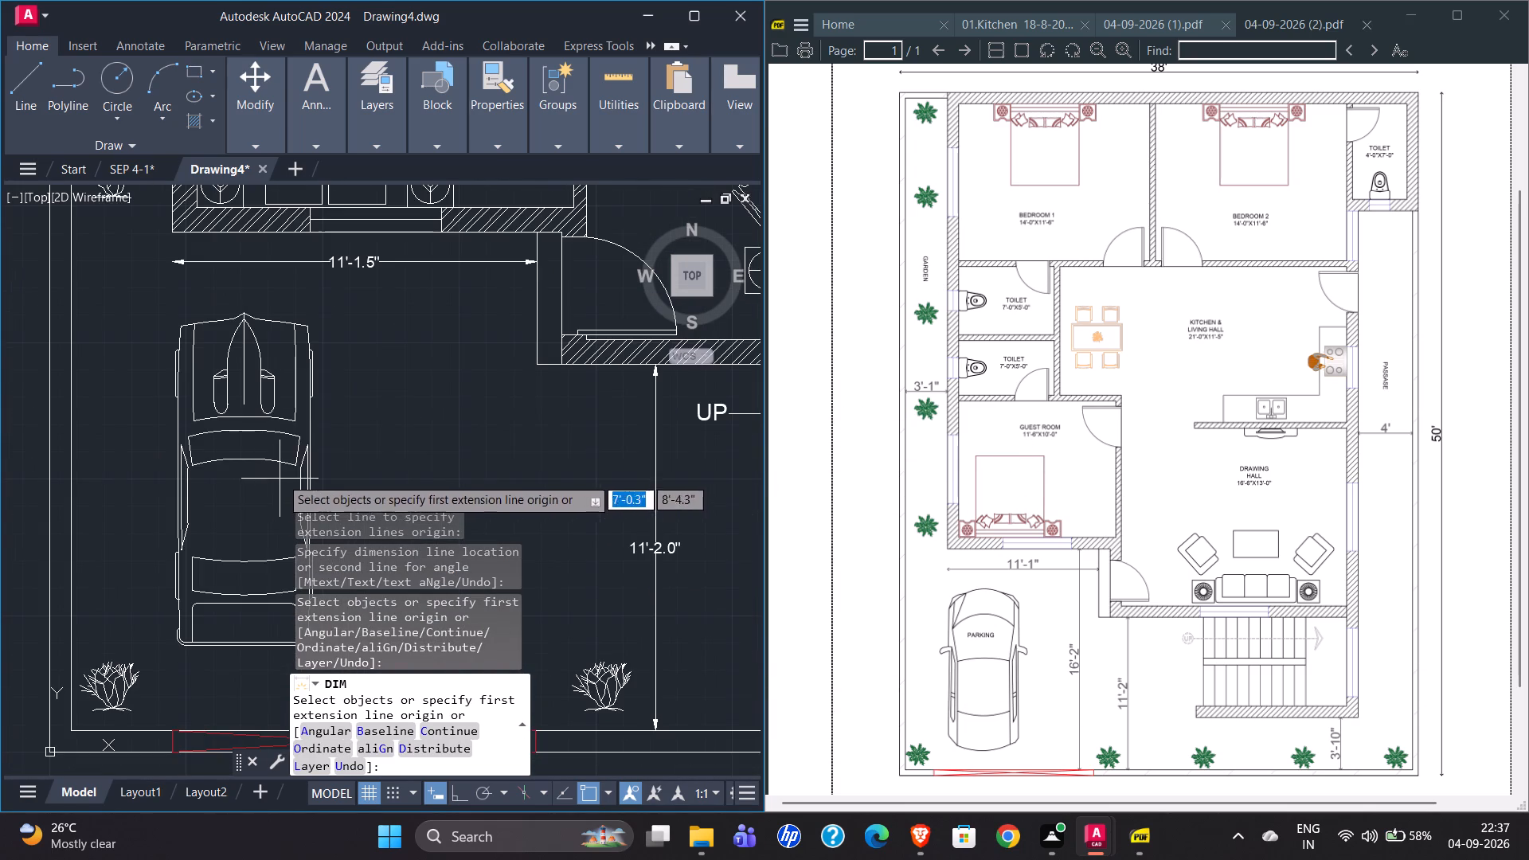
pyautogui.scroll(-1, 330, 429)
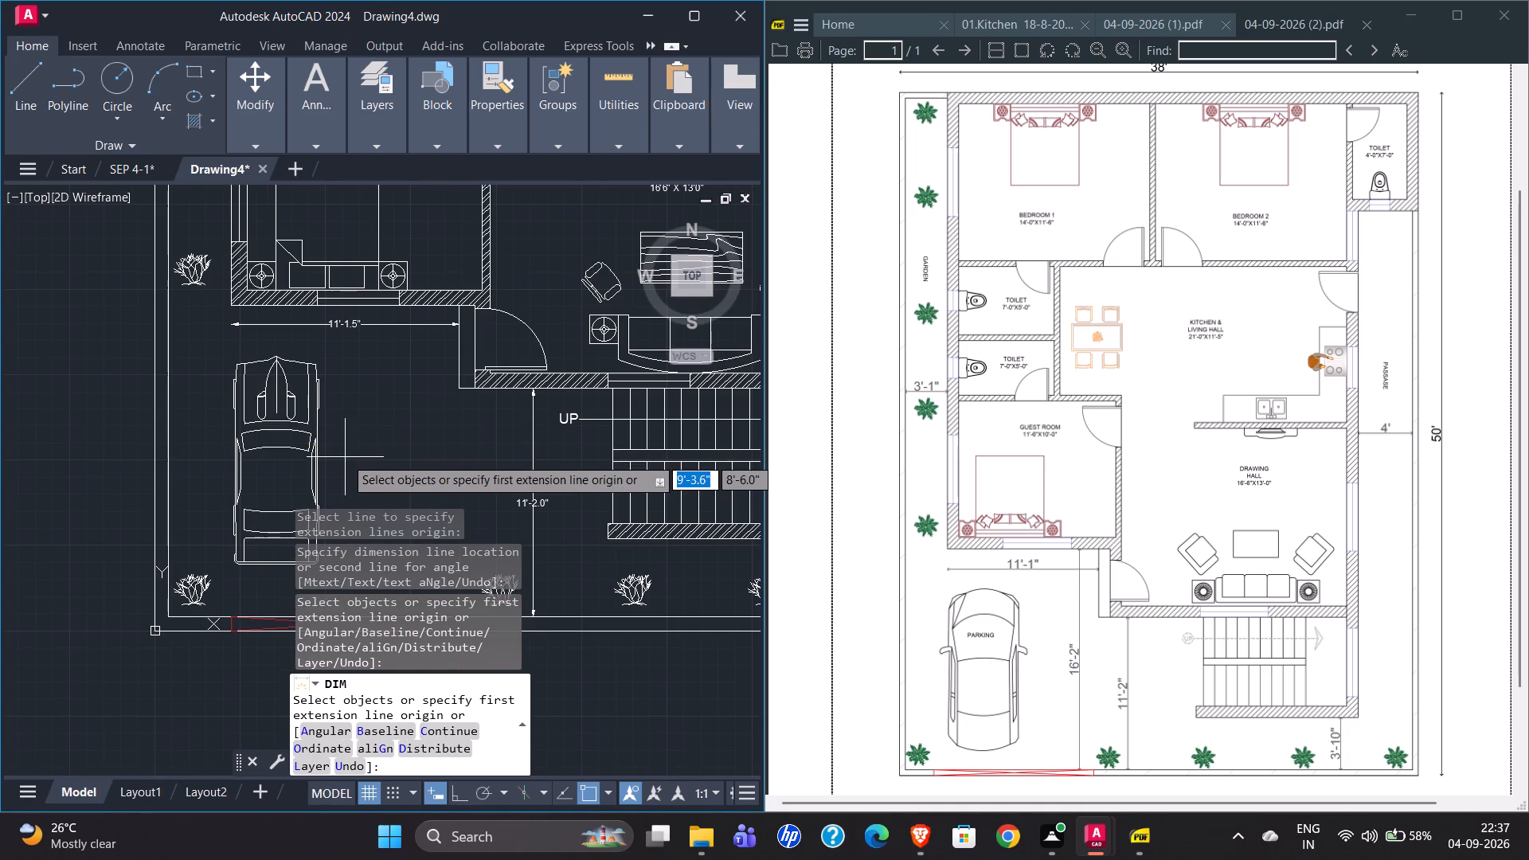
pyautogui.press('Escape')
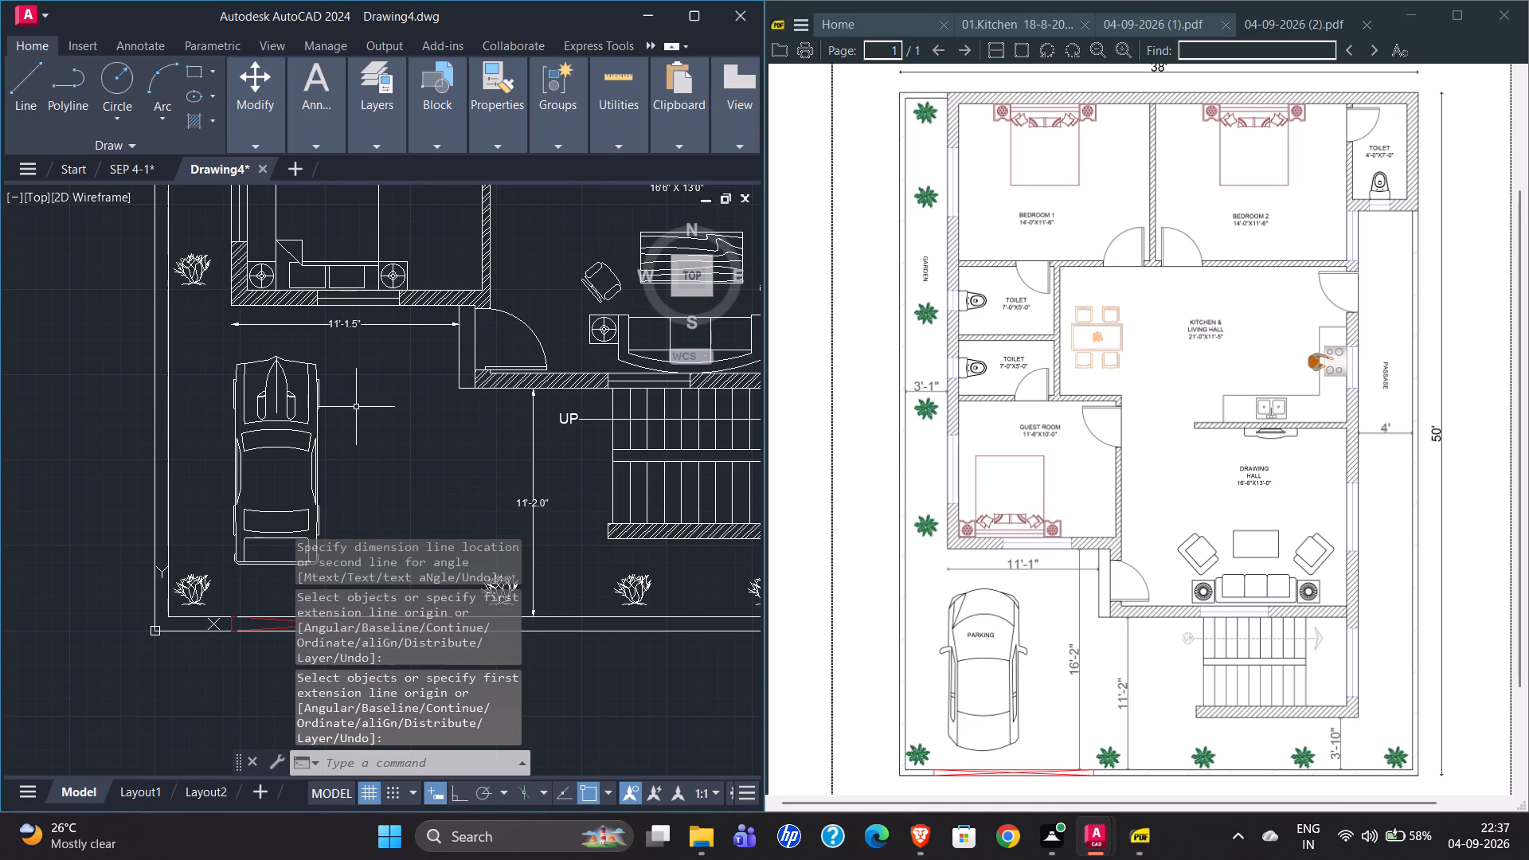
# Copy the guest bedroom label onto the middle of the parked car below the guest bedroom.
pyautogui.scroll(2, 275, 338)
pyautogui.scroll(-2, 213, 455)
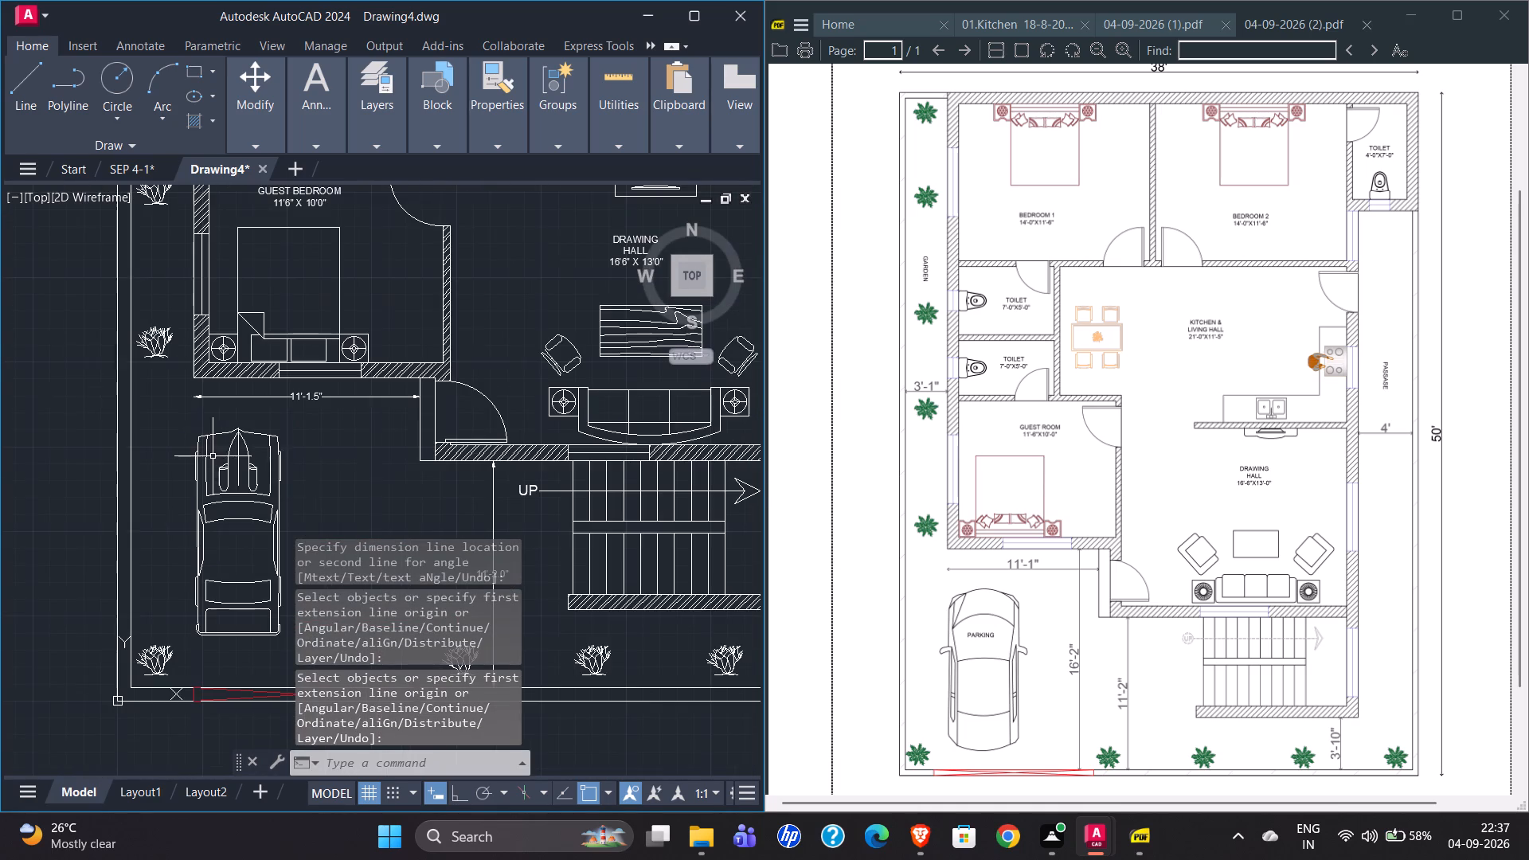
pyautogui.scroll(-1, 321, 495)
pyautogui.scroll(4, 290, 291)
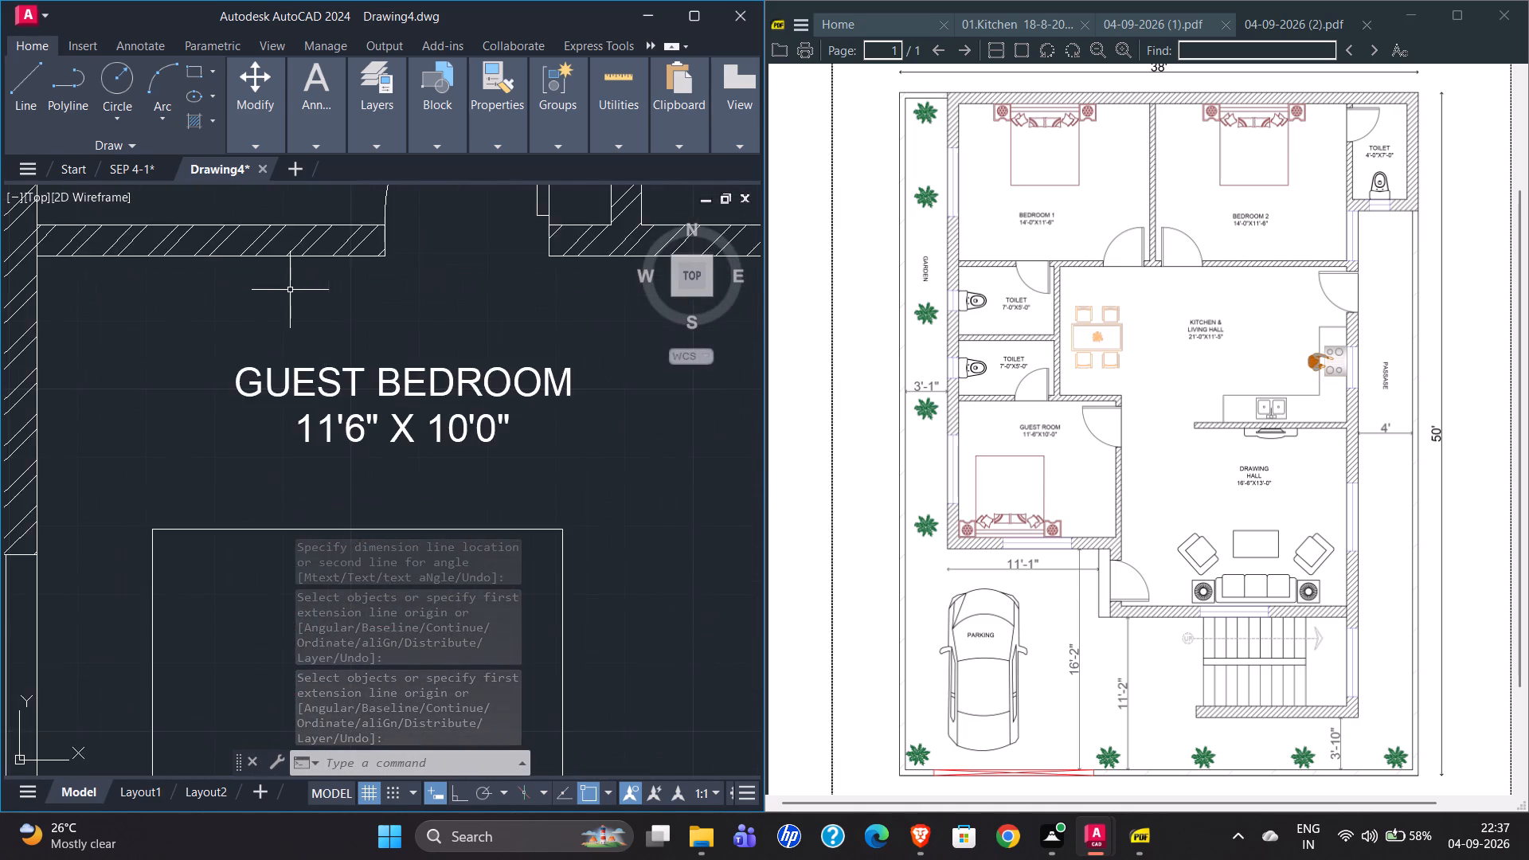
pyautogui.scroll(-3, 253, 326)
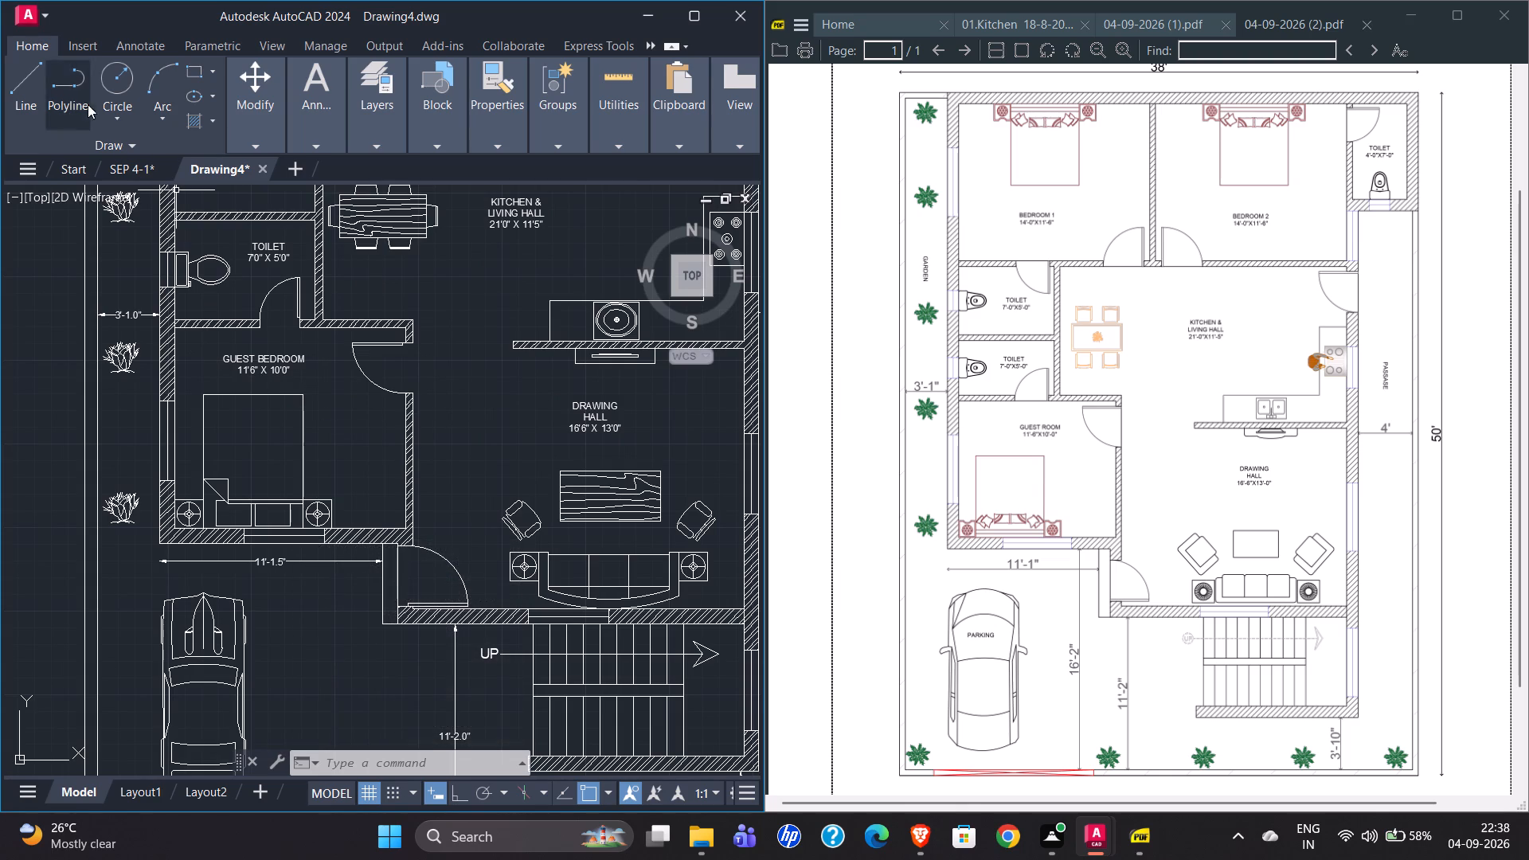
pyautogui.click(253, 355)
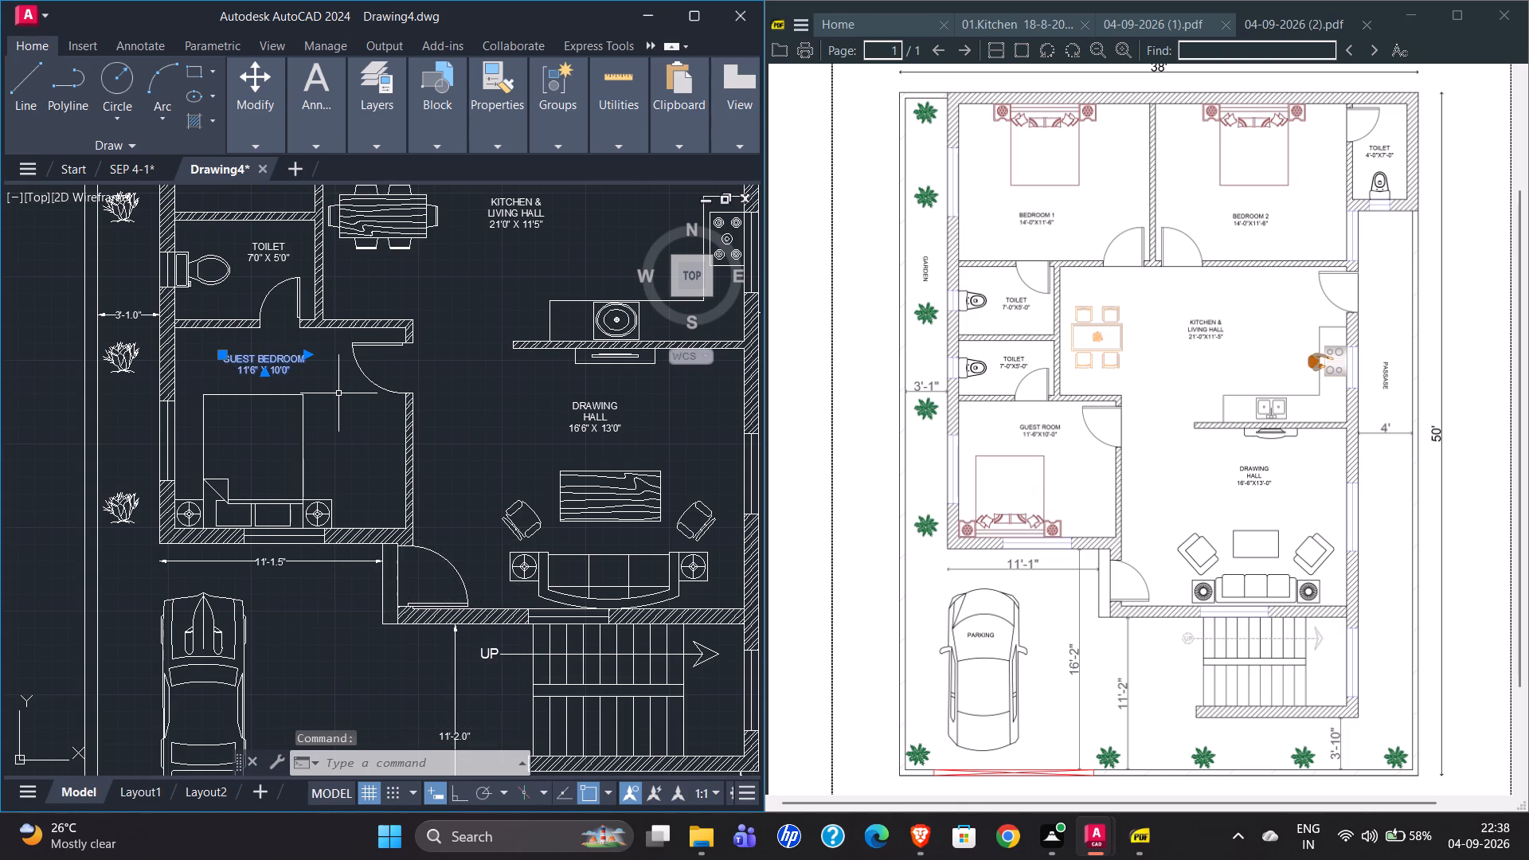
pyautogui.write('CO')
pyautogui.press('Return')
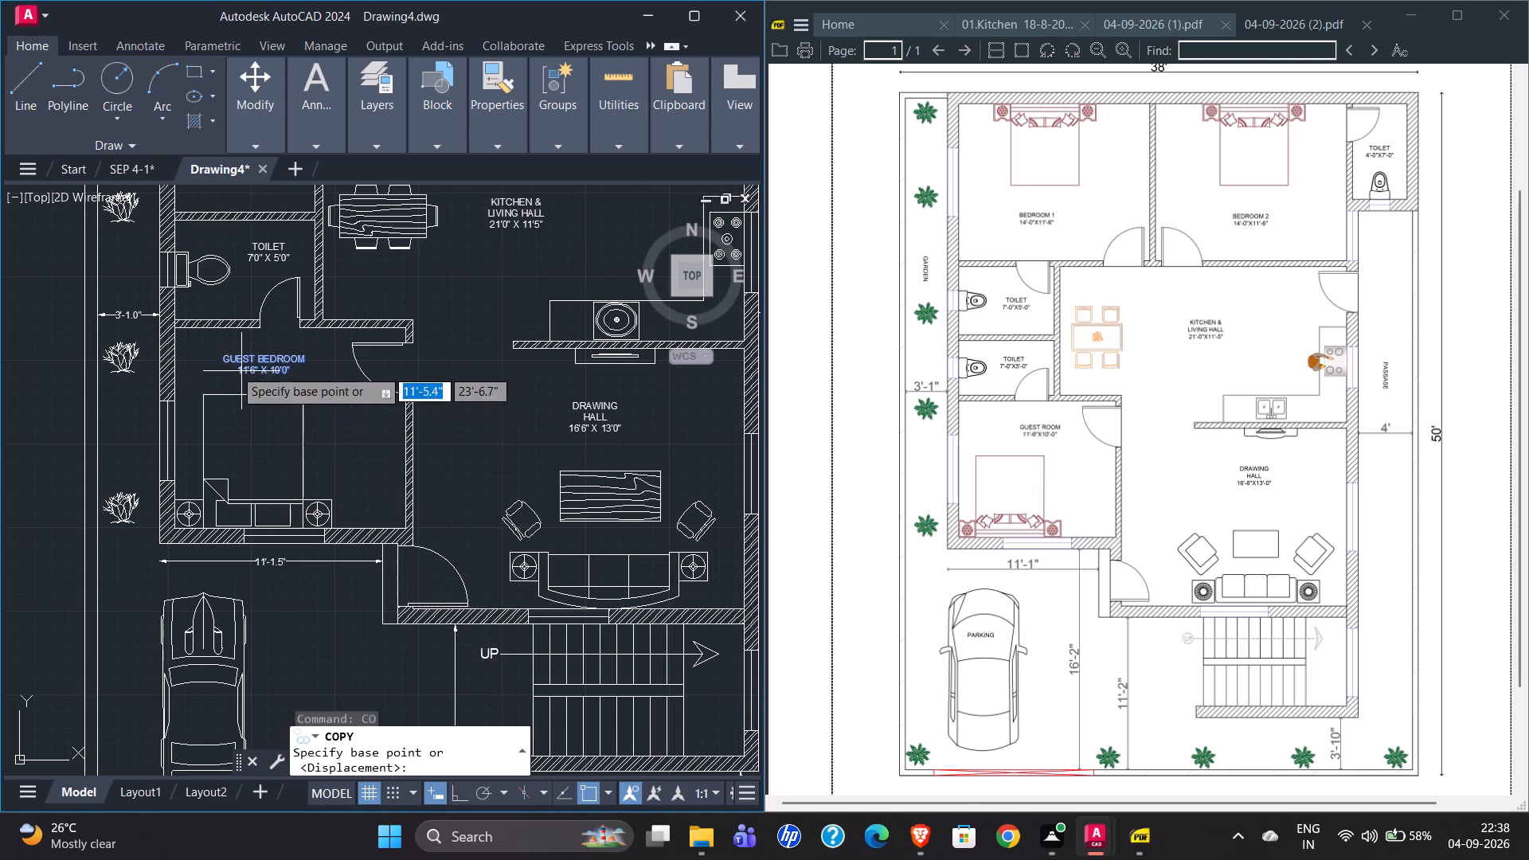
pyautogui.click(219, 355)
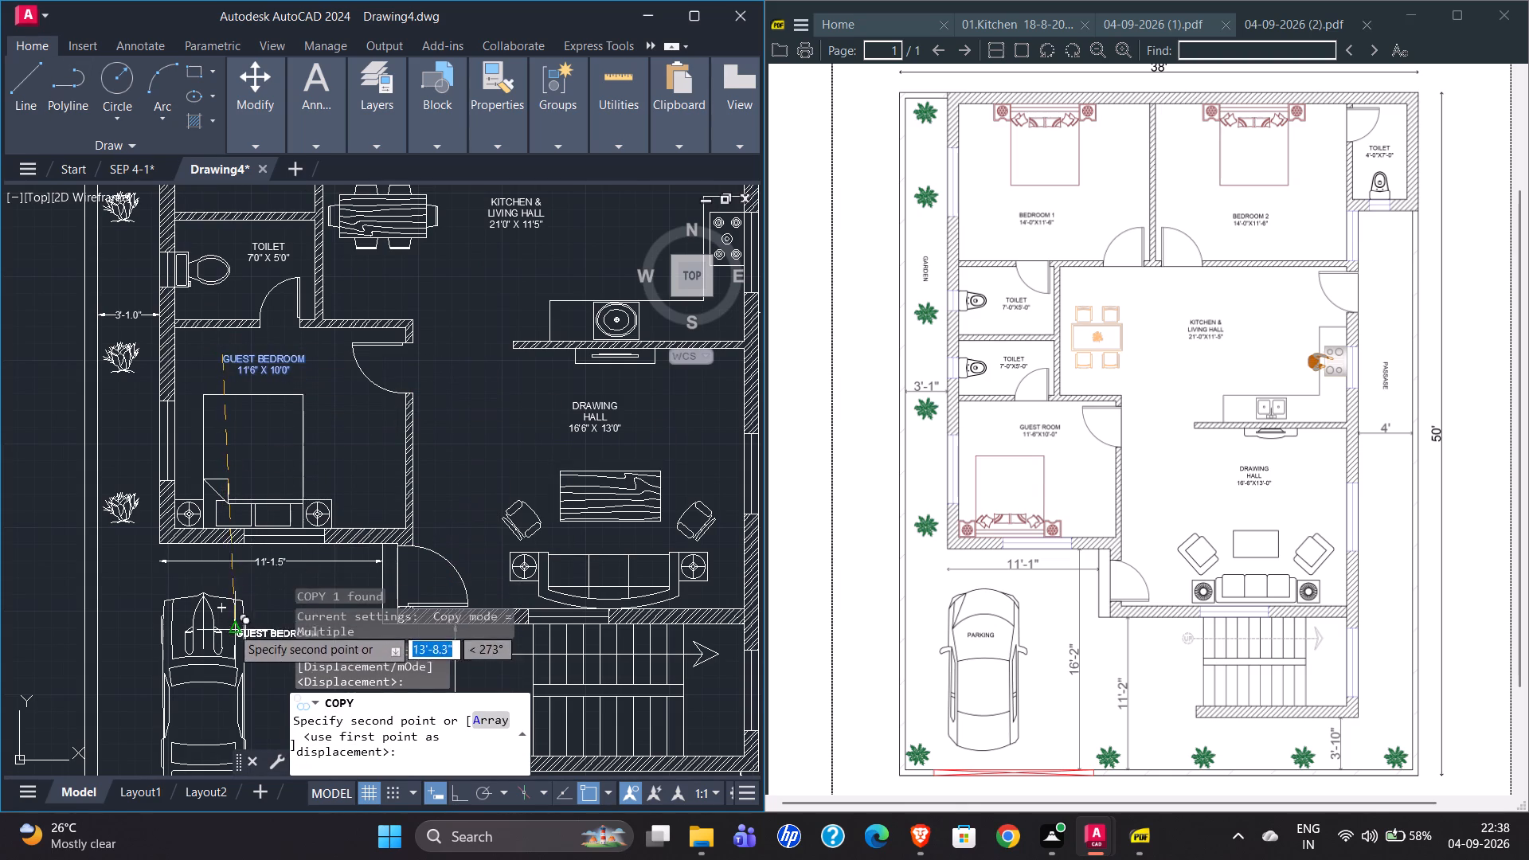
pyautogui.scroll(-1, 240, 504)
pyautogui.scroll(1, 186, 659)
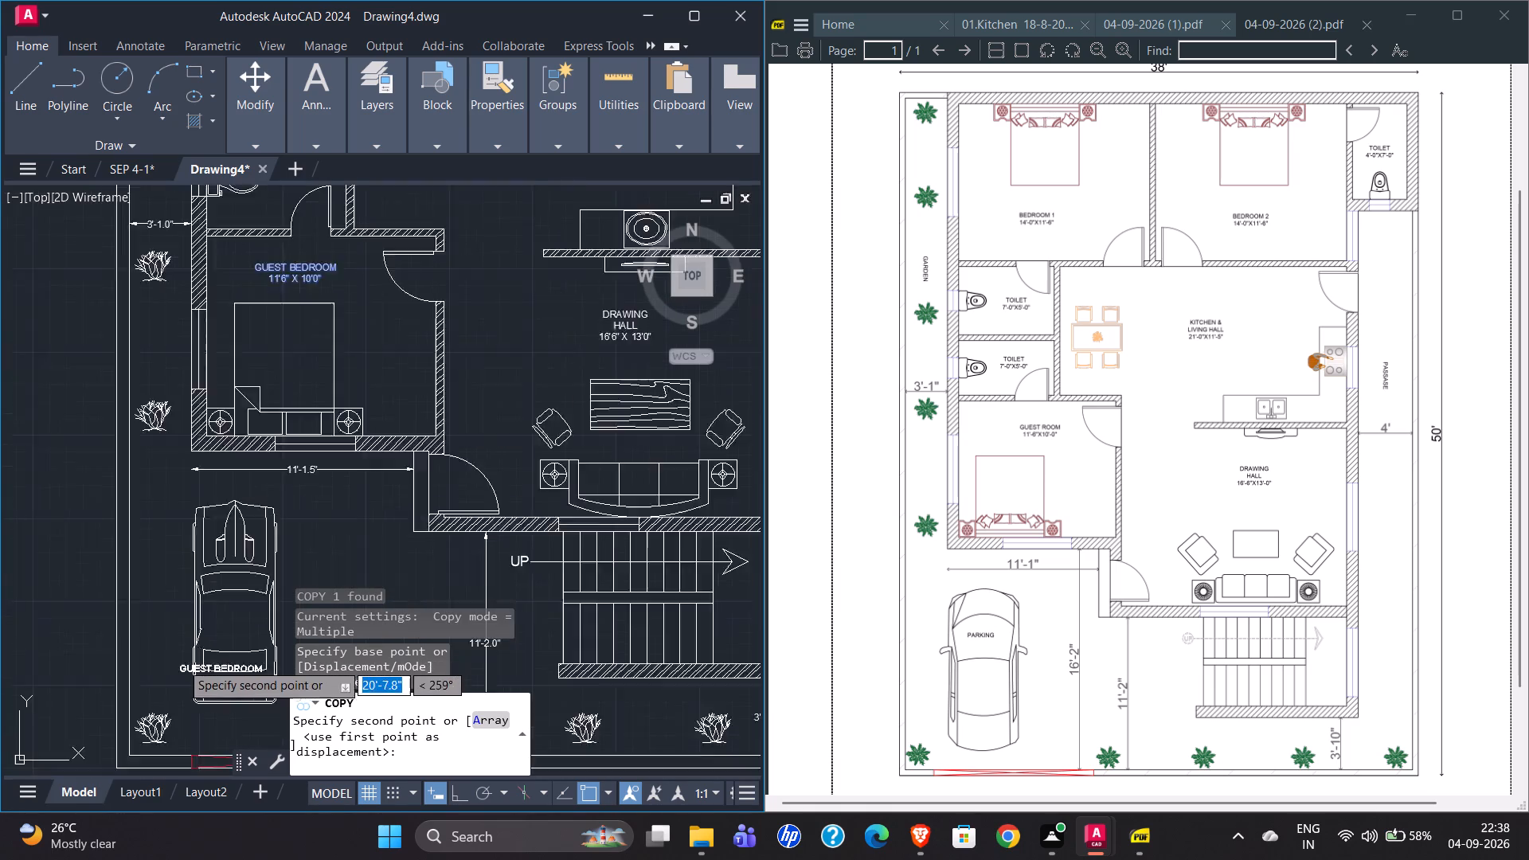
pyautogui.scroll(3, 190, 652)
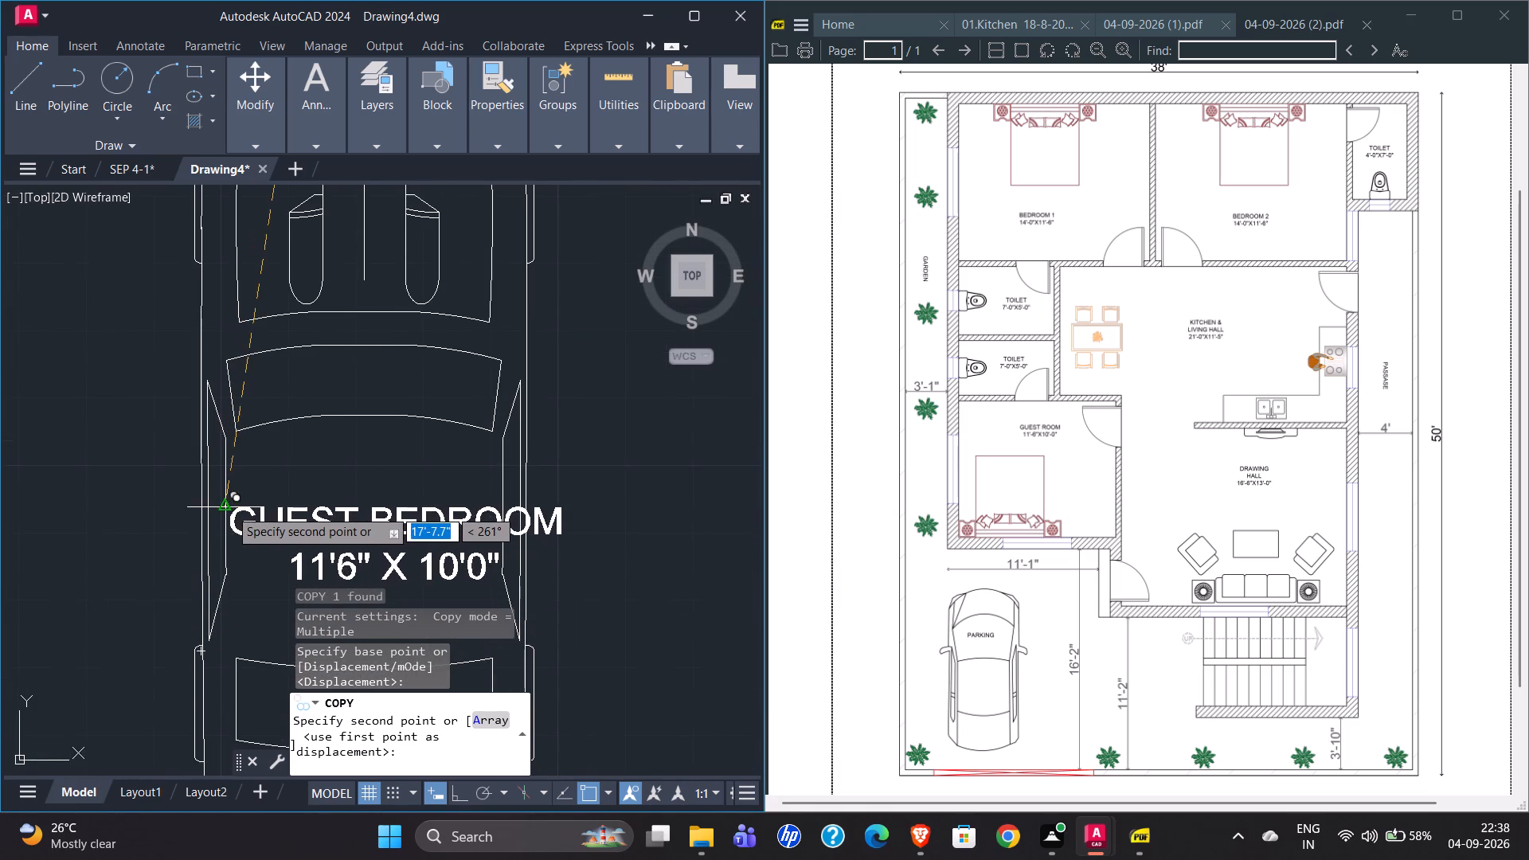
pyautogui.click(255, 507)
pyautogui.press('Escape')
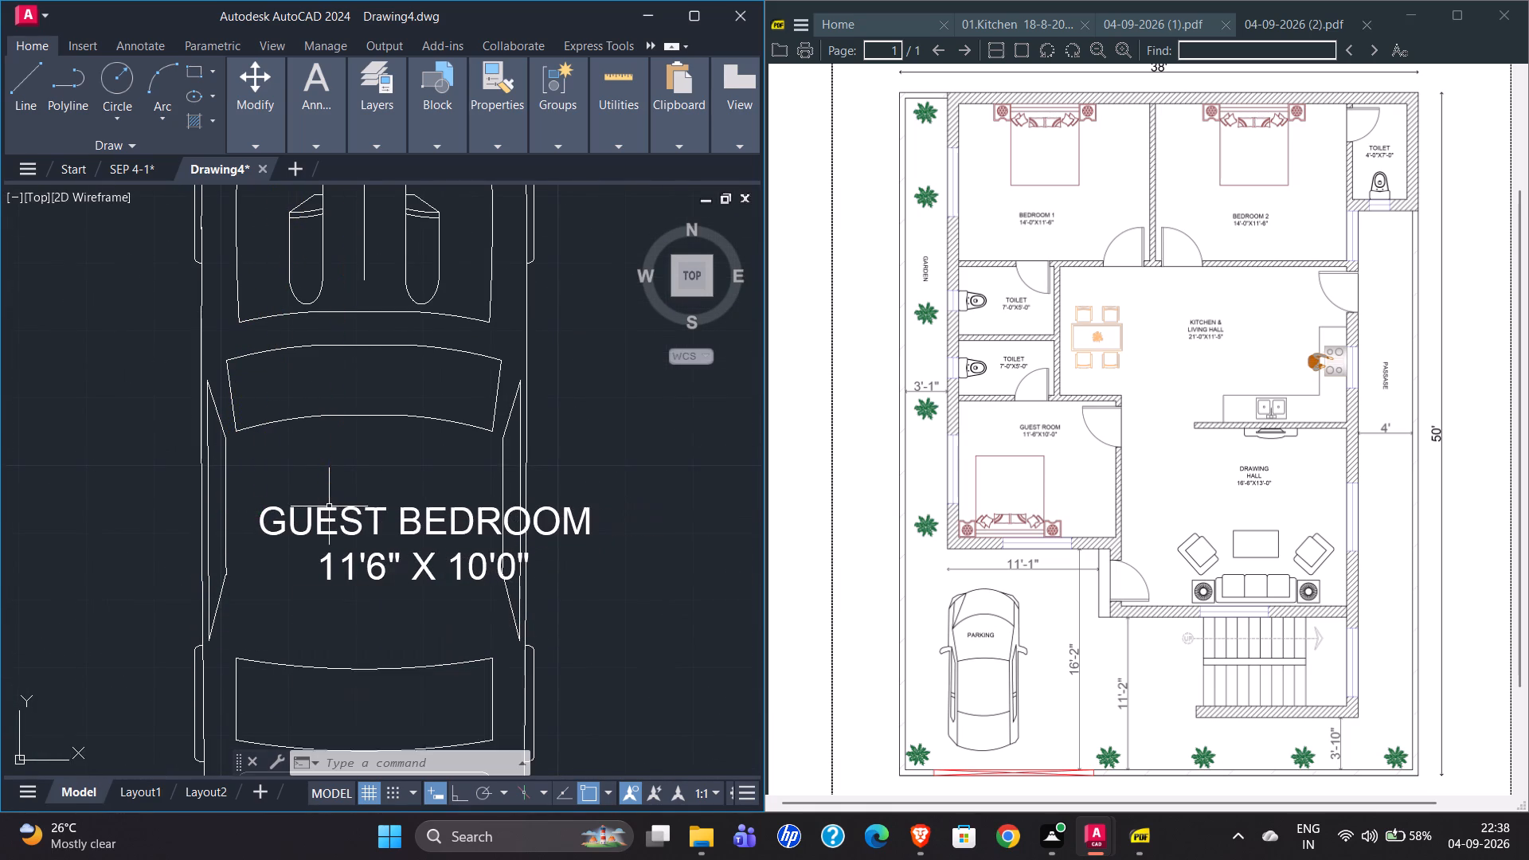
# Replace the entire text of the copied label on the car with PARKING.
pyautogui.doubleClick(358, 576)
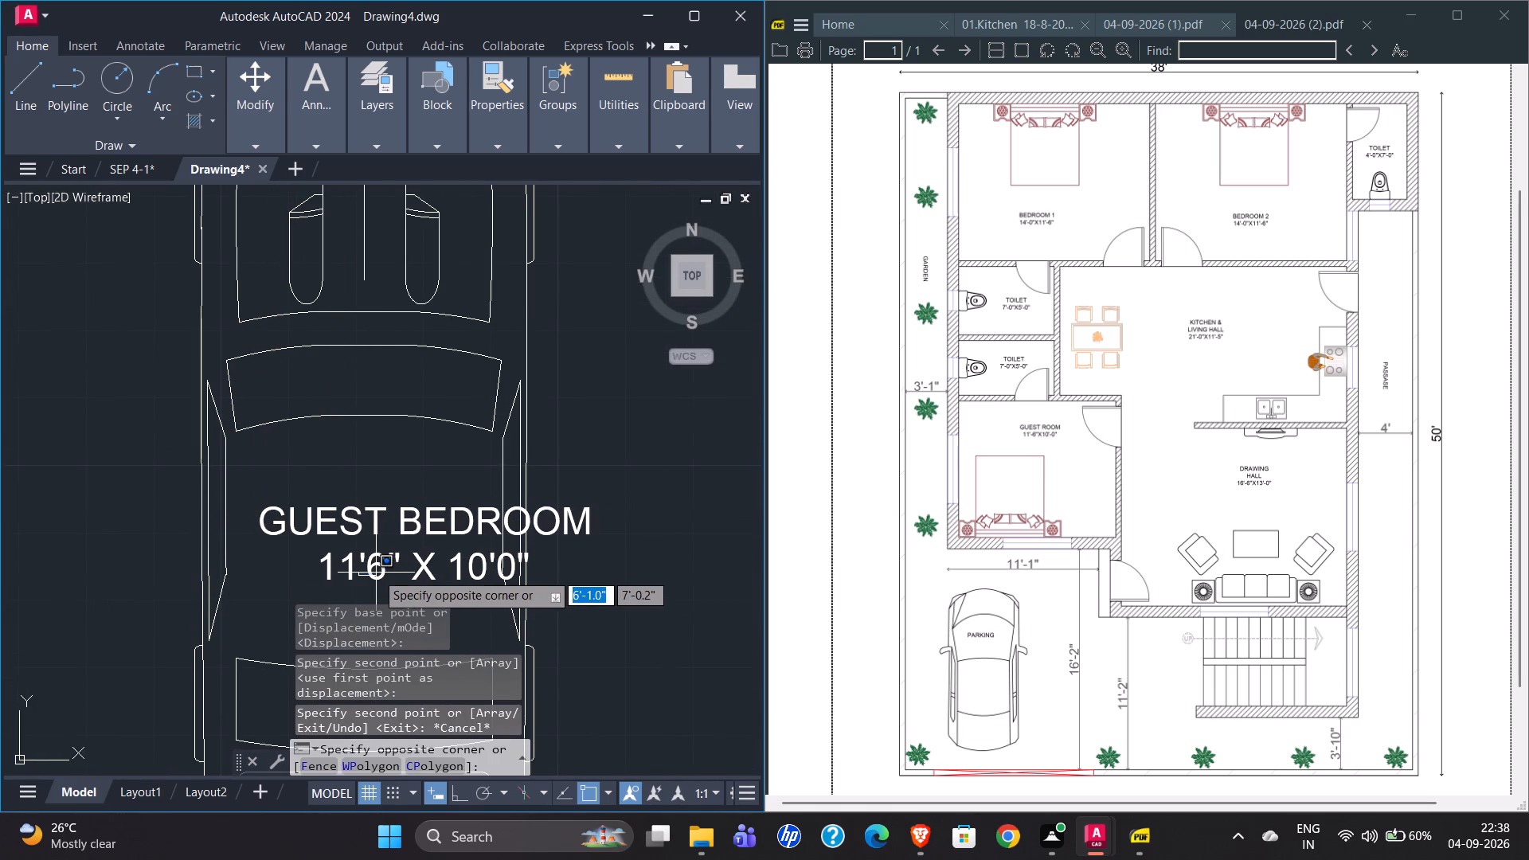
pyautogui.doubleClick(376, 573)
pyautogui.press('Escape')
pyautogui.doubleClick(373, 563)
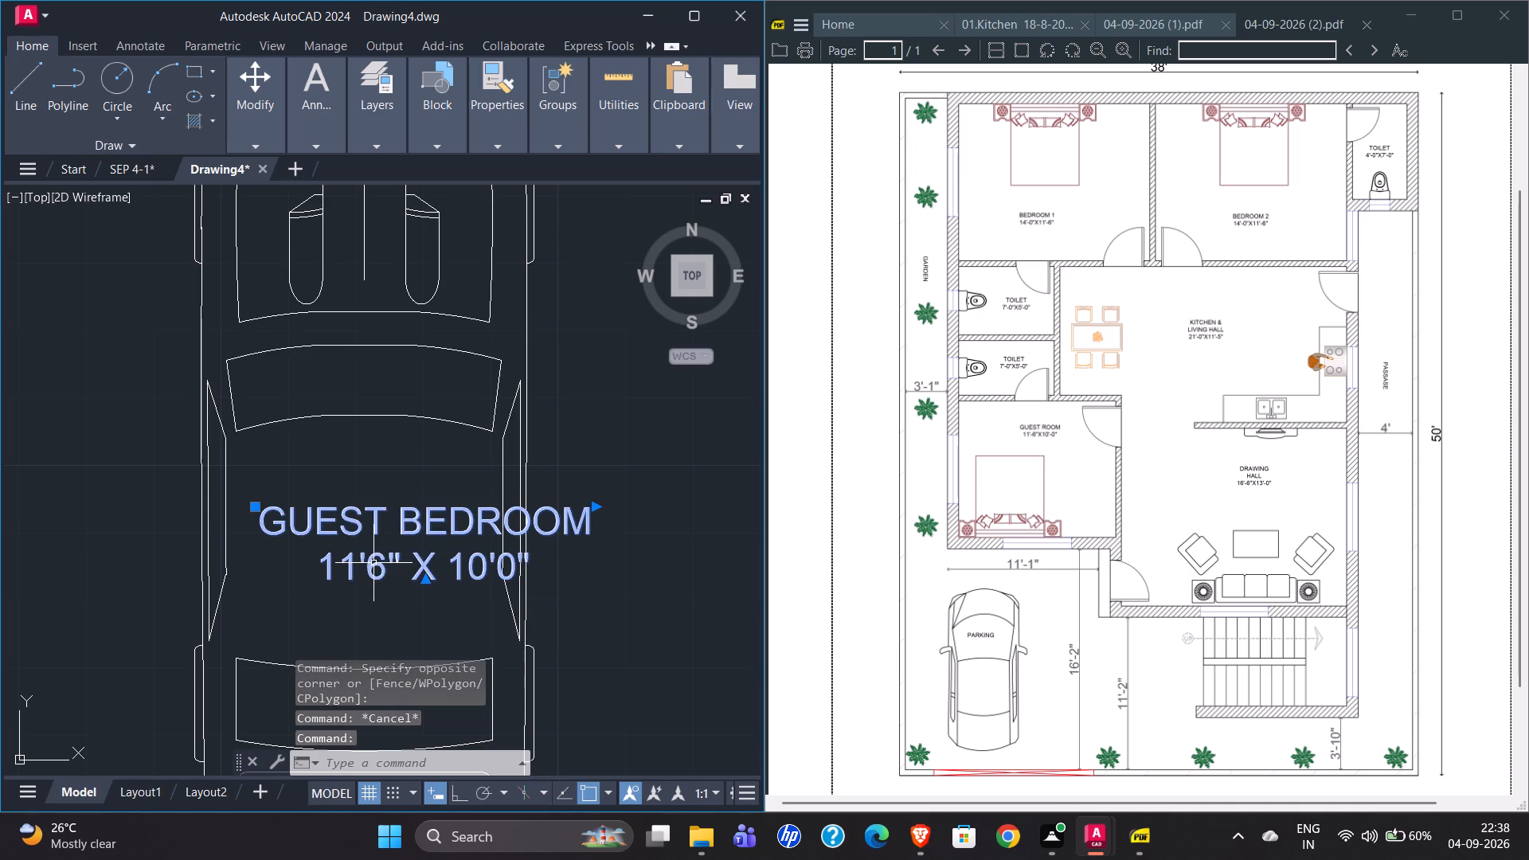
pyautogui.click(553, 565)
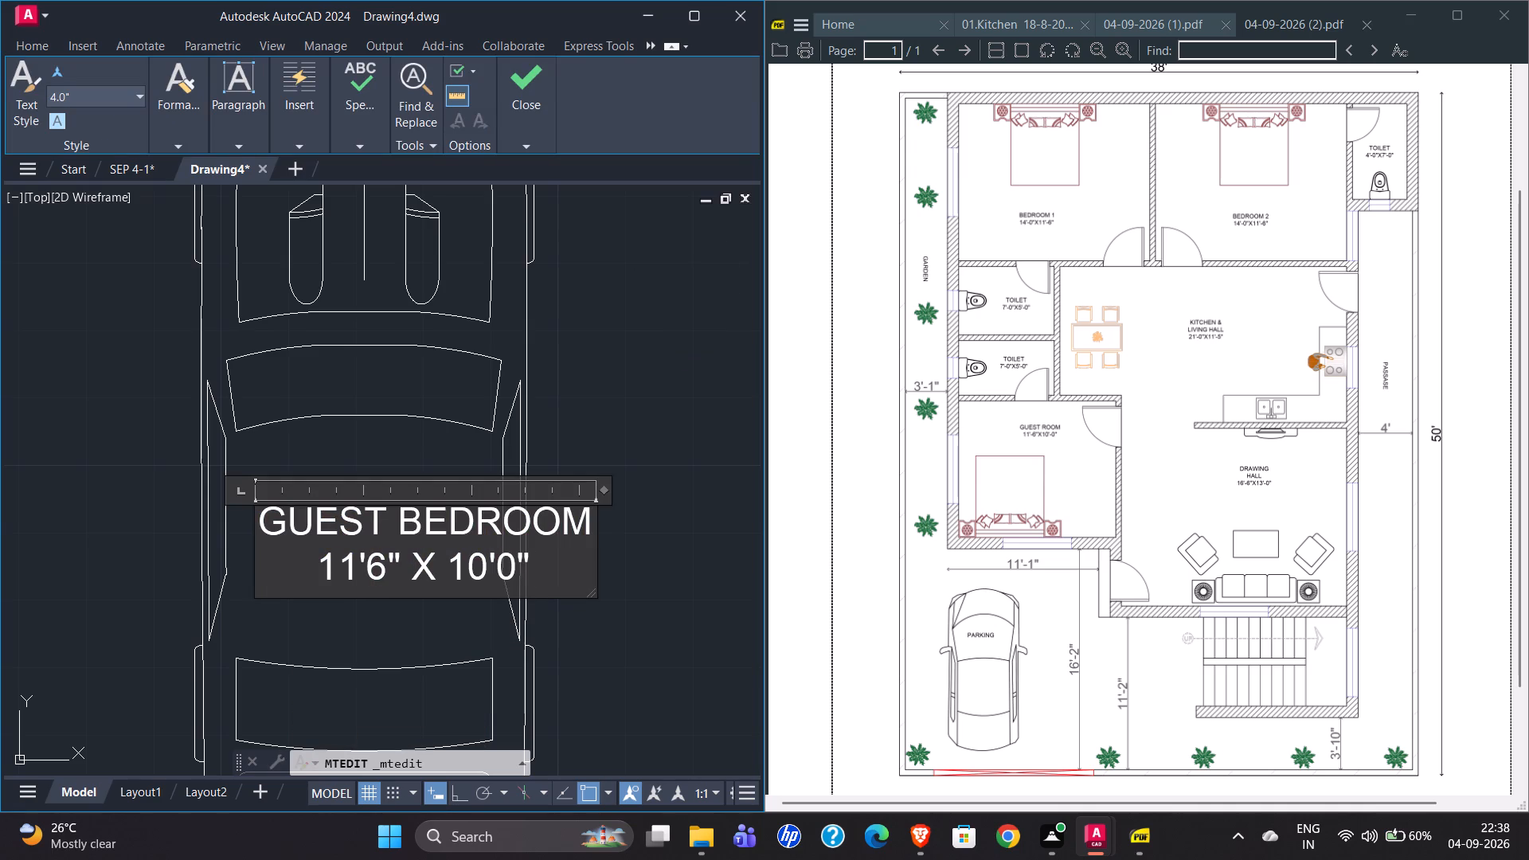
pyautogui.press('BackSpace')
pyautogui.press('BackSpace')
pyautogui.press('BackSpace')
pyautogui.press('BackSpace')
pyautogui.press('BackSpace')
pyautogui.press('BackSpace')
pyautogui.press('BackSpace')
pyautogui.press('BackSpace')
pyautogui.press('BackSpace')
pyautogui.press('BackSpace')
pyautogui.press('BackSpace')
pyautogui.press('BackSpace')
pyautogui.press('BackSpace')
pyautogui.press('BackSpace')
pyautogui.press('BackSpace')
pyautogui.press('BackSpace')
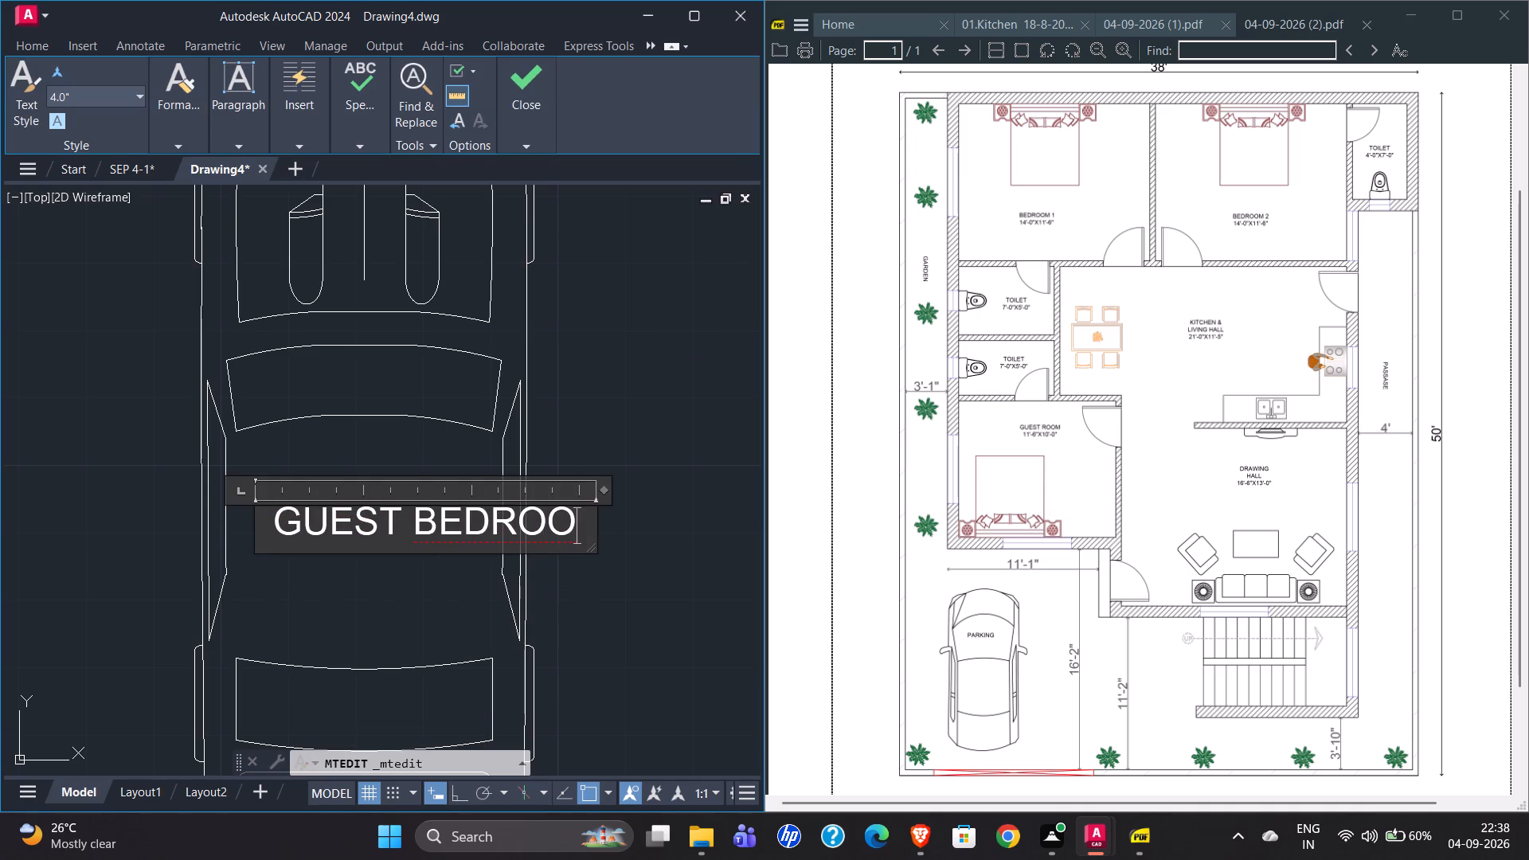
pyautogui.press('BackSpace')
pyautogui.press('BackSpace')
pyautogui.press('BackSpace')
pyautogui.press('BackSpace')
pyautogui.press('BackSpace')
pyautogui.press('BackSpace')
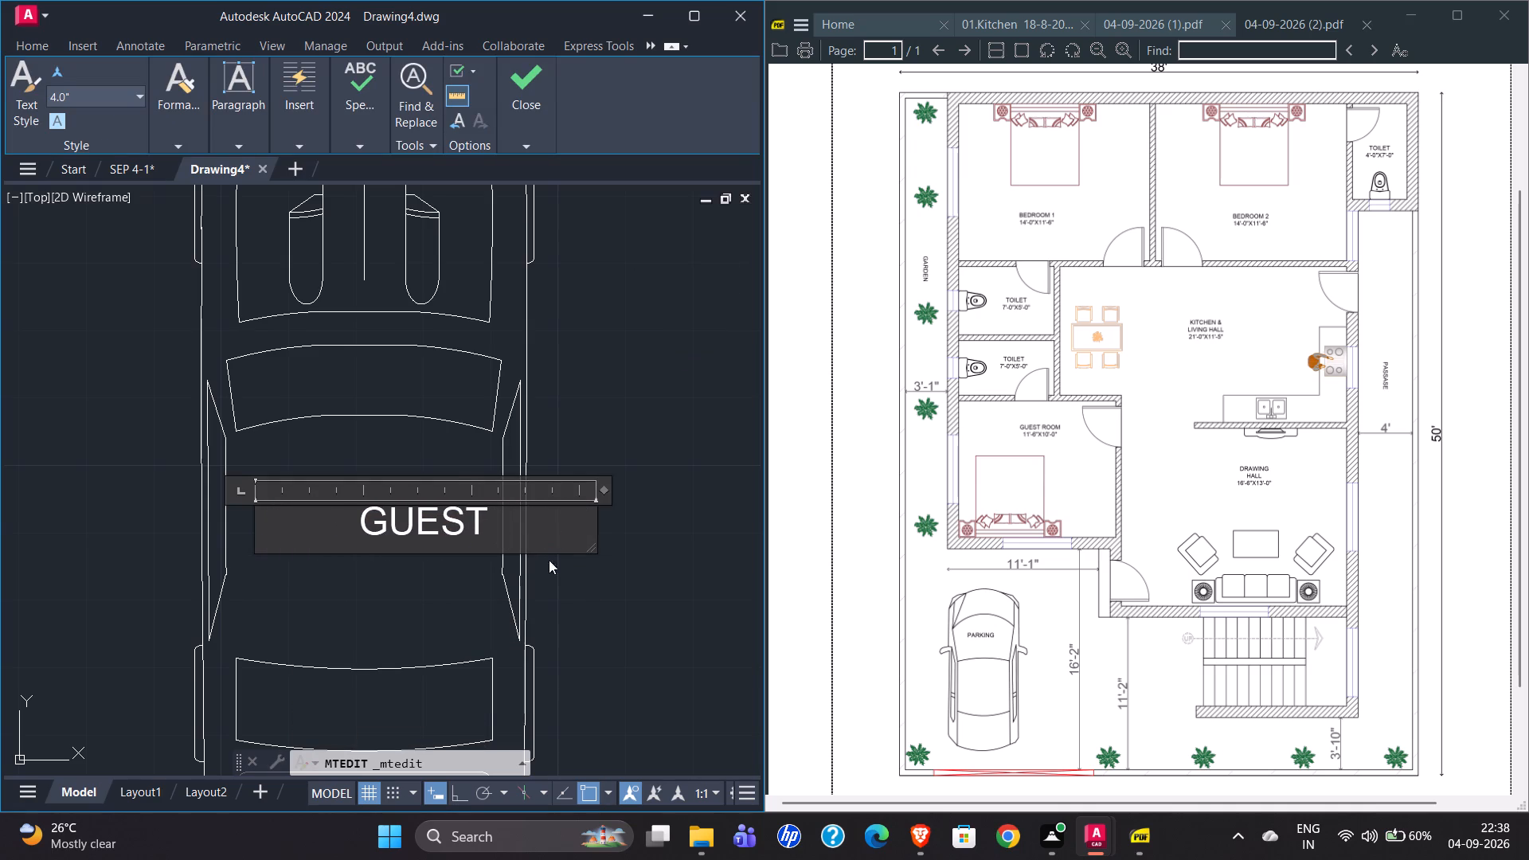
pyautogui.press('BackSpace')
pyautogui.press('BackSpace')
pyautogui.press('BackSpace')
pyautogui.press('BackSpace')
pyautogui.press('BackSpace')
pyautogui.press('BackSpace')
pyautogui.press('BackSpace')
pyautogui.press('BackSpace')
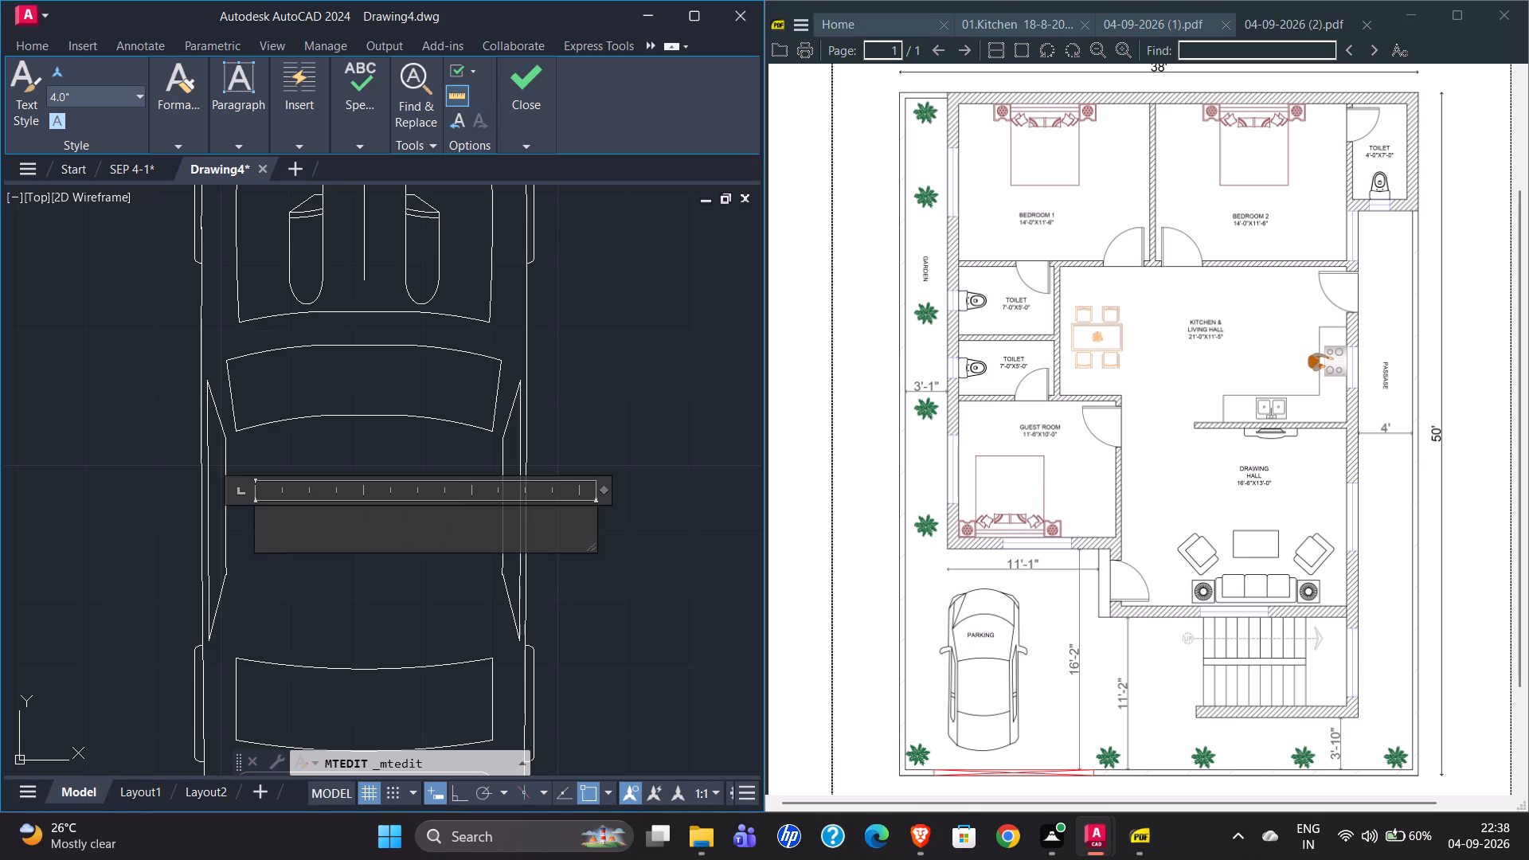
pyautogui.write('PAR')
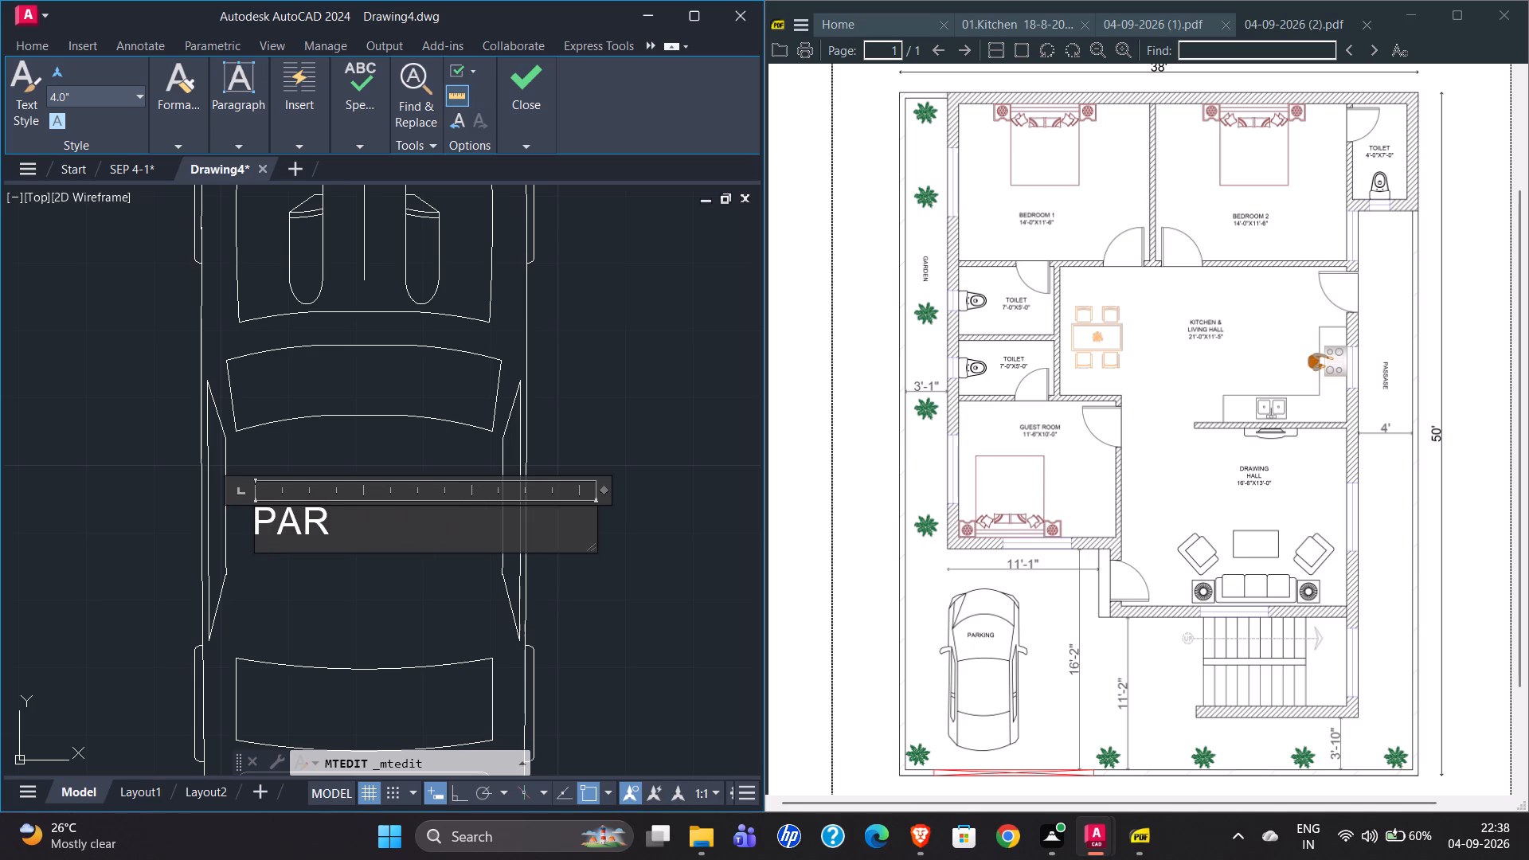
pyautogui.write('KIN')
pyautogui.press('g')
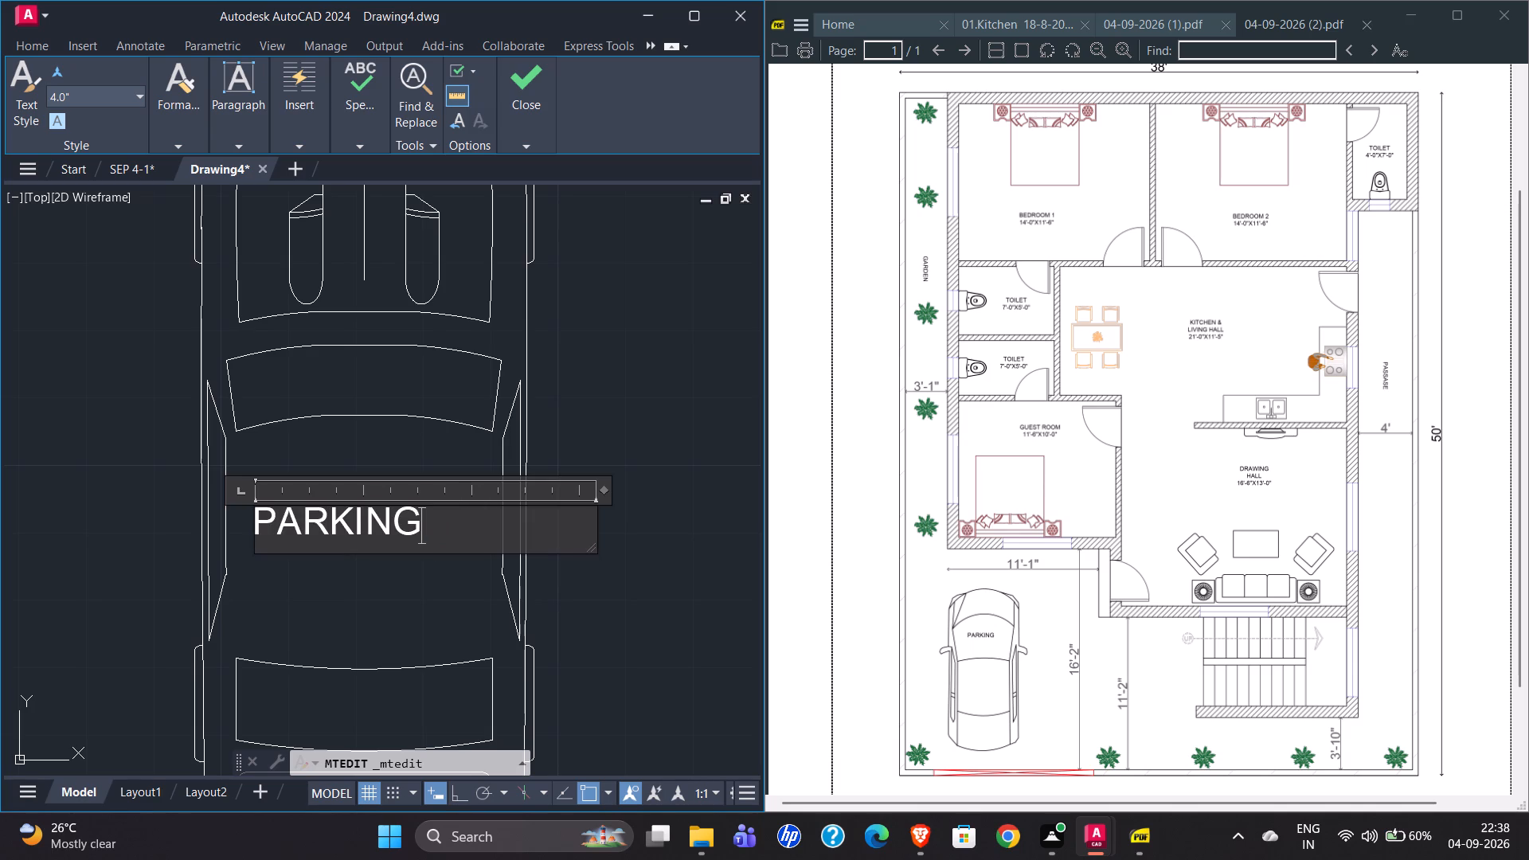
# Centre-align the PARKING text within its text box and finish editing the label.
pyautogui.click(298, 147)
pyautogui.click(240, 143)
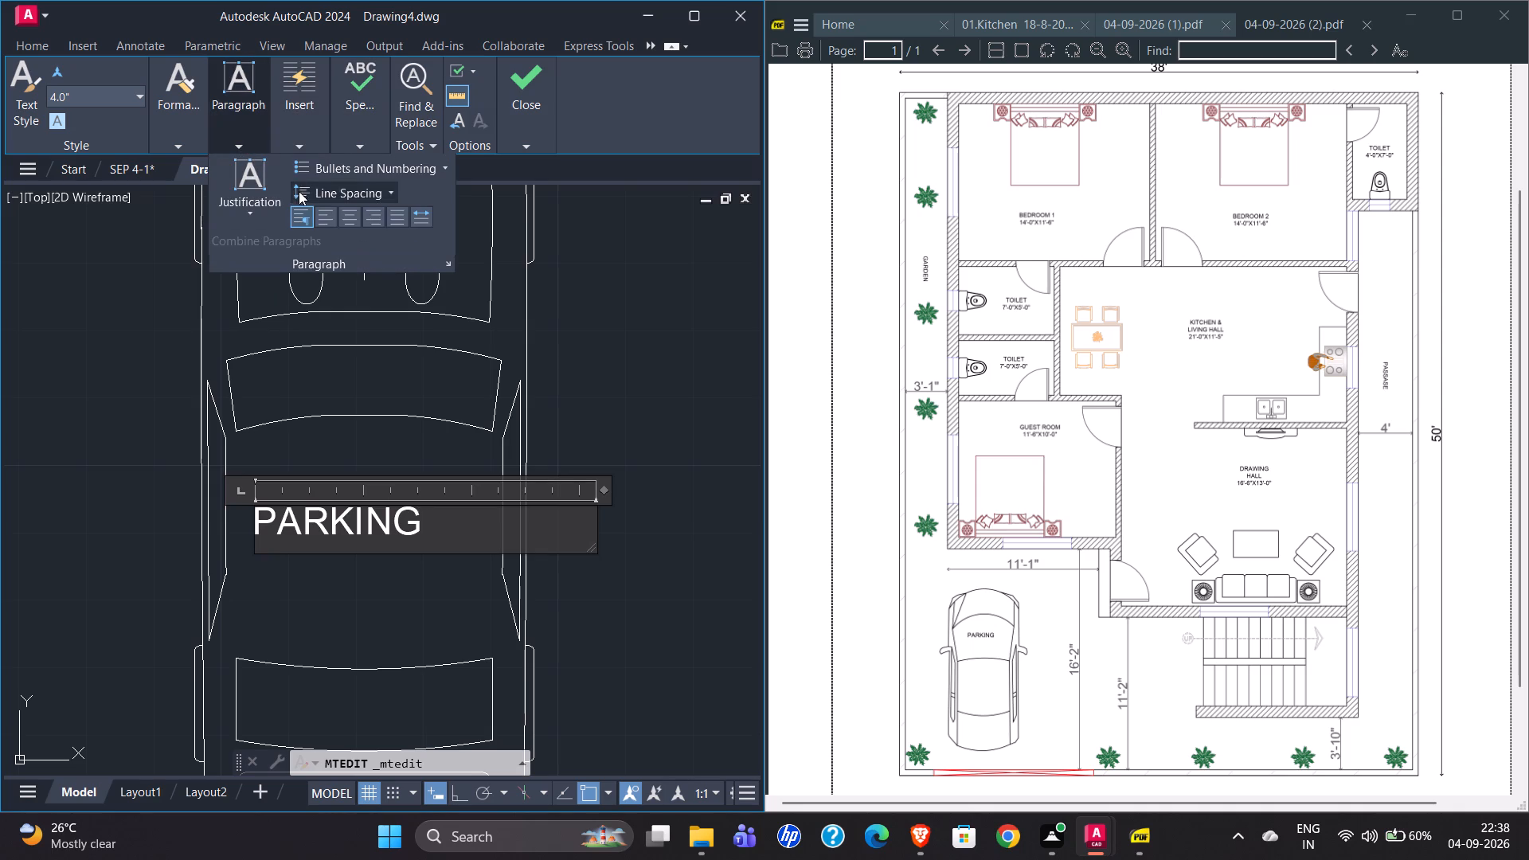
pyautogui.click(354, 223)
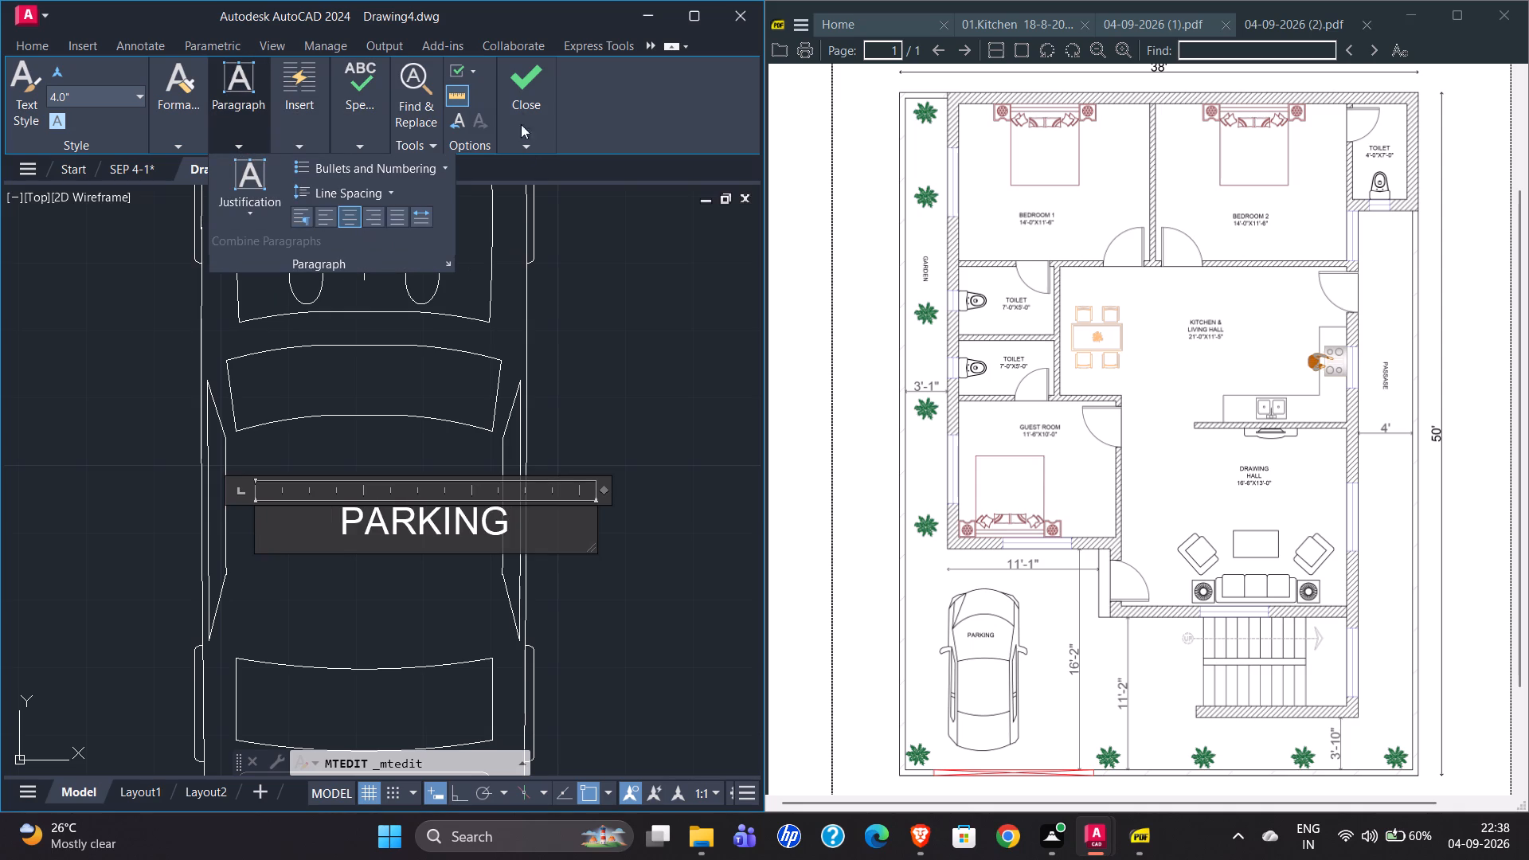
pyautogui.click(523, 104)
pyautogui.click(528, 189)
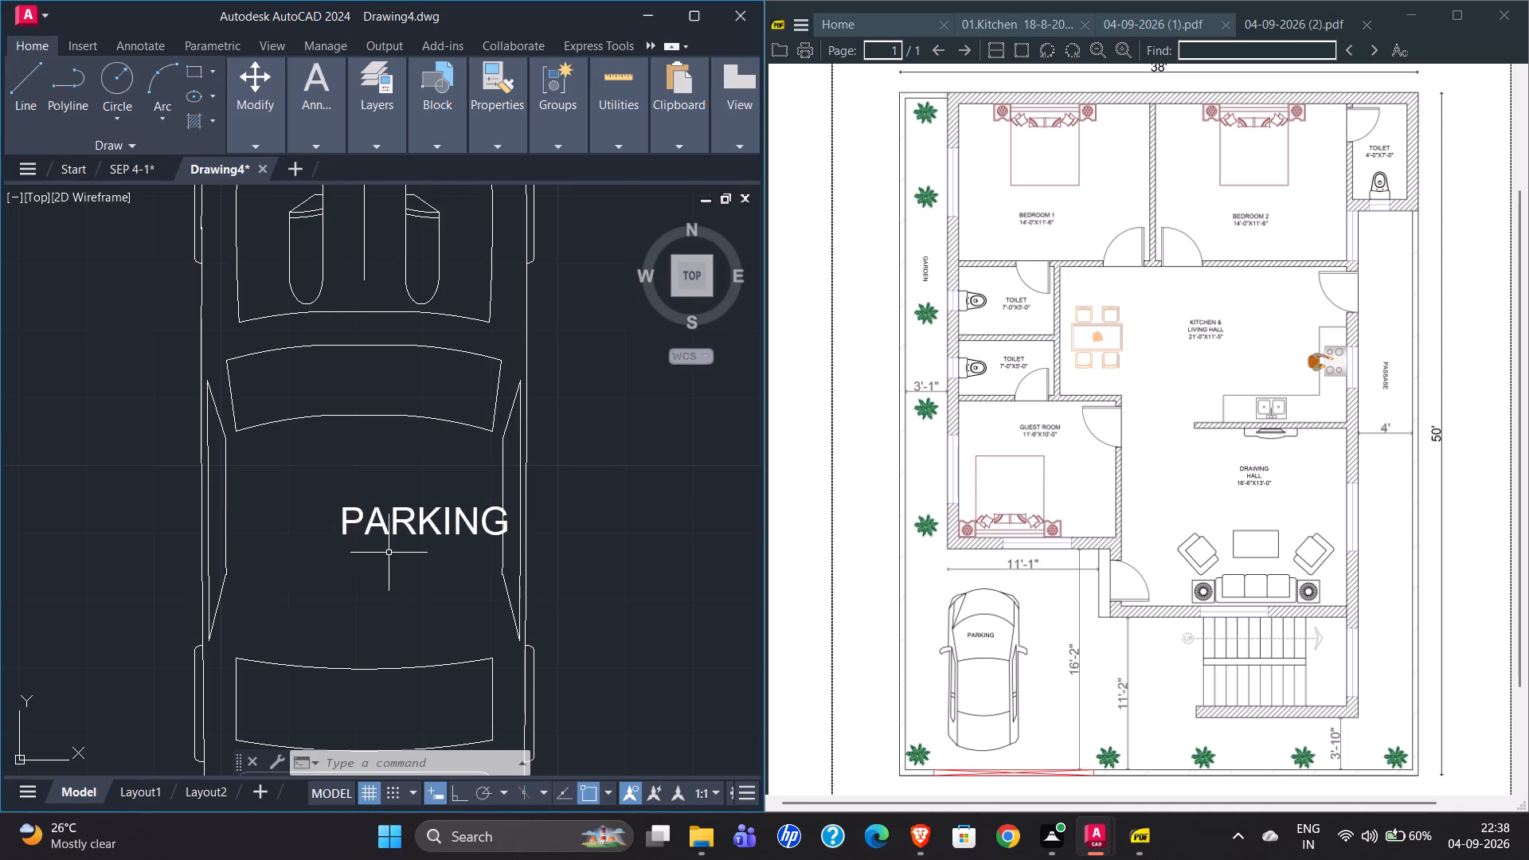
# Move the PARKING label sideways so it sits centred between the two sides of the car.
pyautogui.click(351, 510)
pyautogui.press('m')
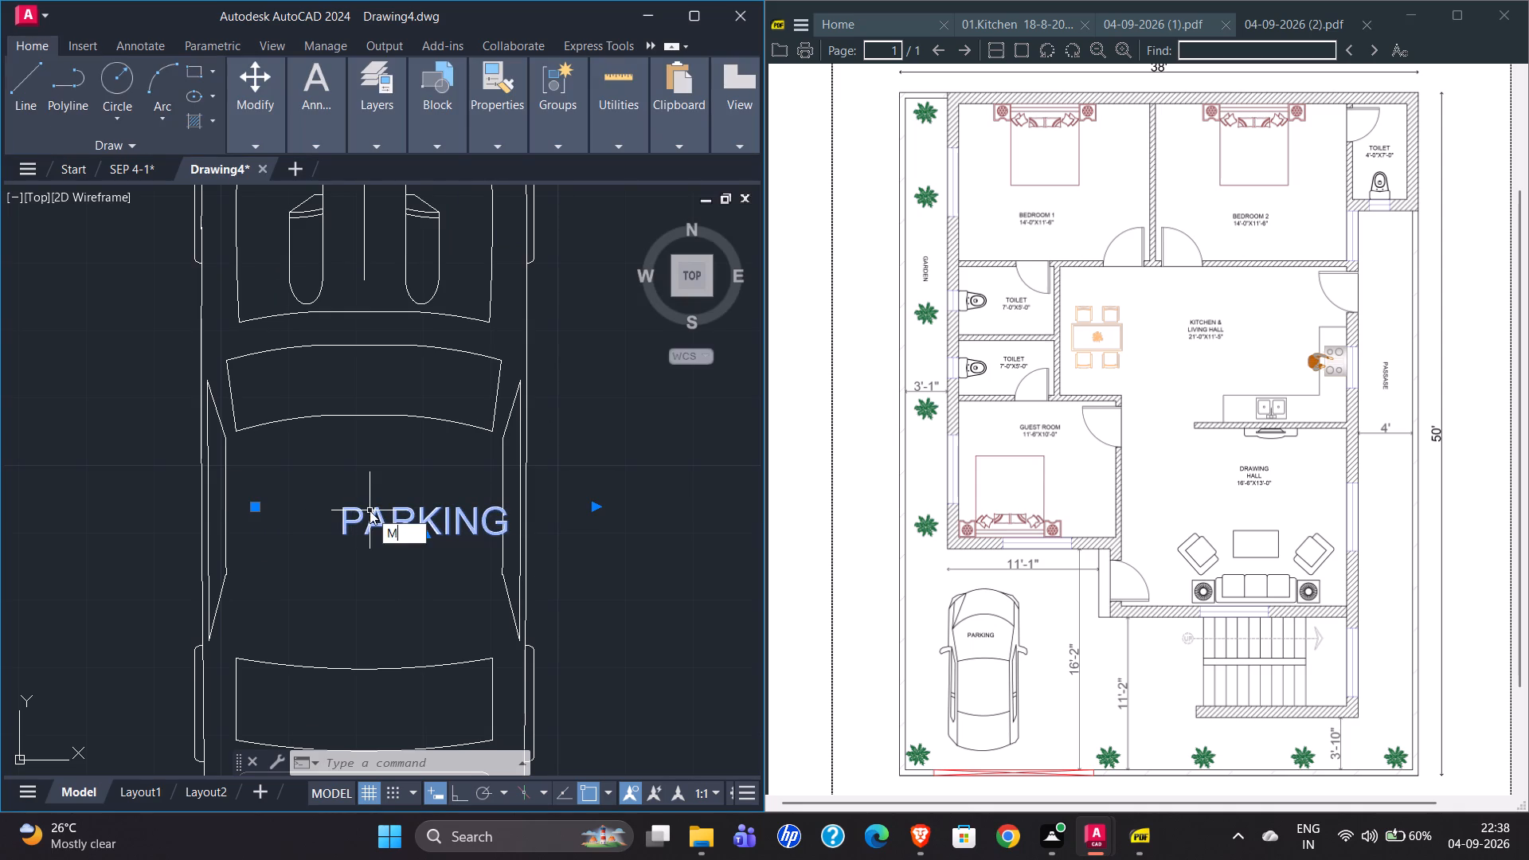
pyautogui.press('Return')
pyautogui.click(341, 508)
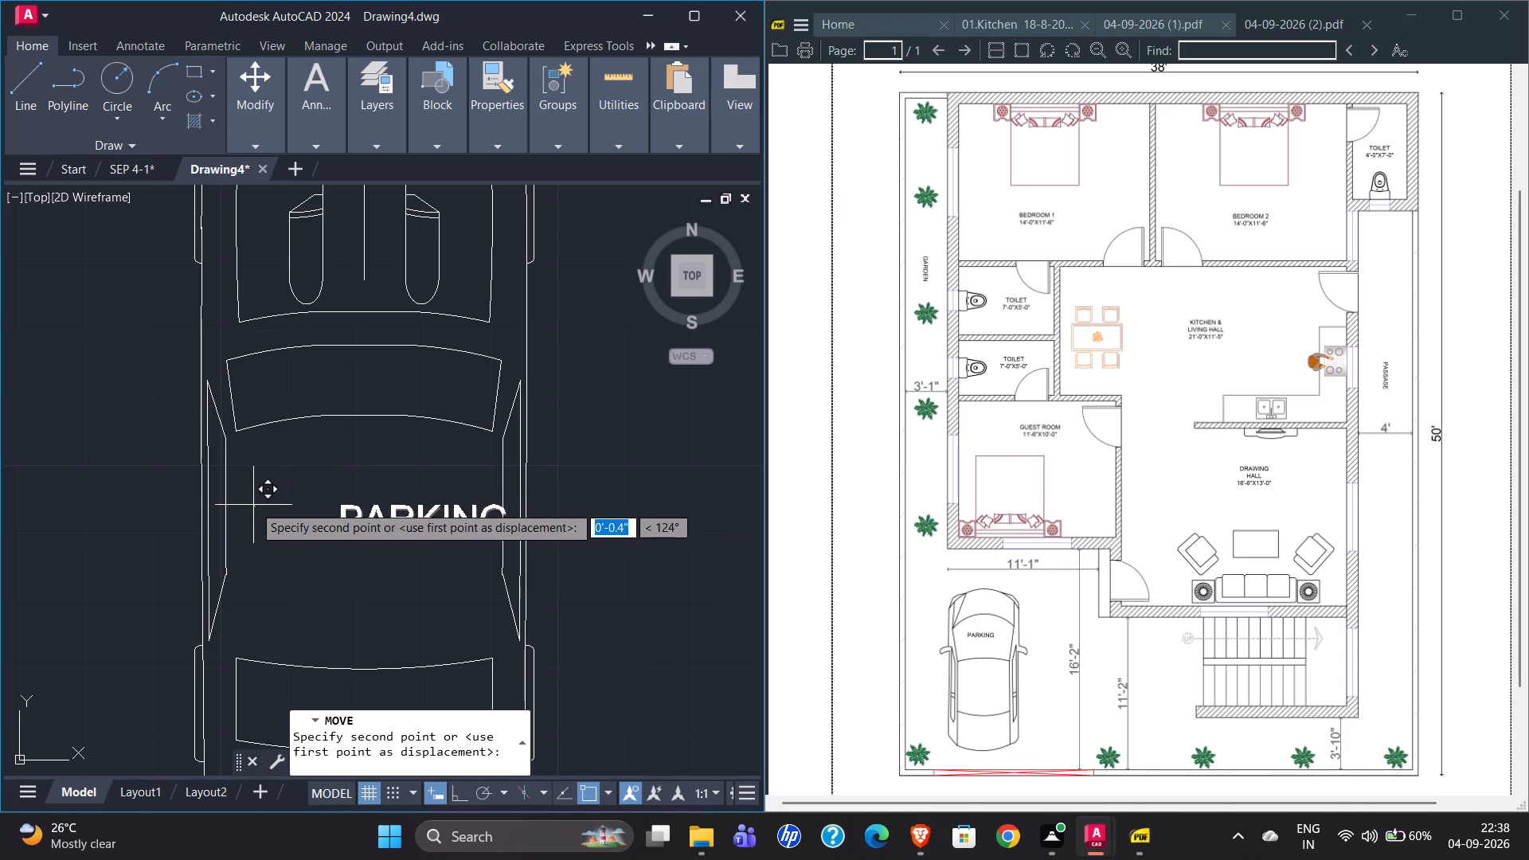
pyautogui.click(206, 501)
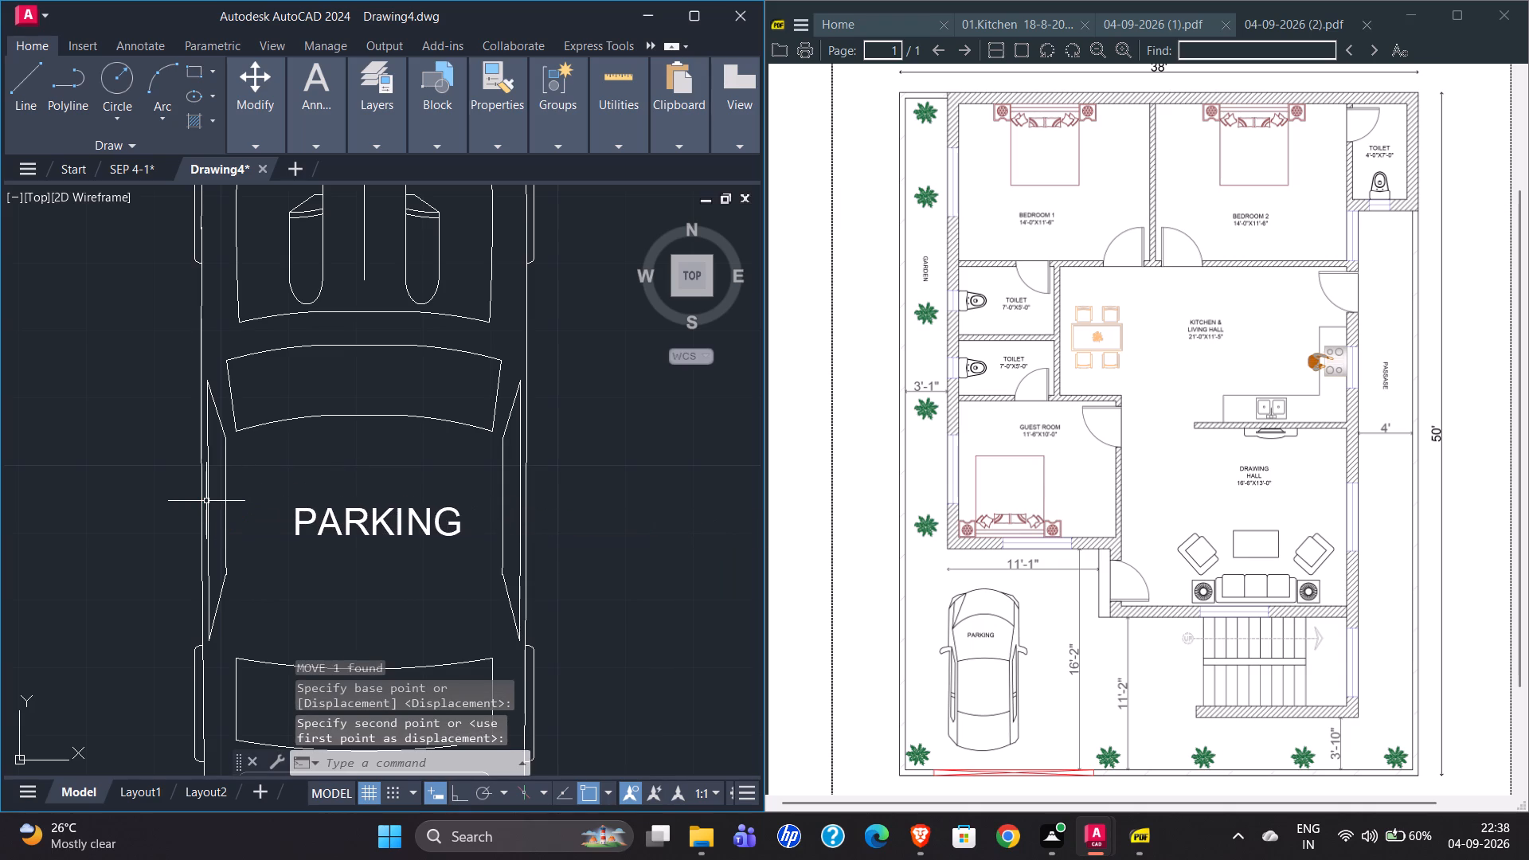
pyautogui.click(366, 526)
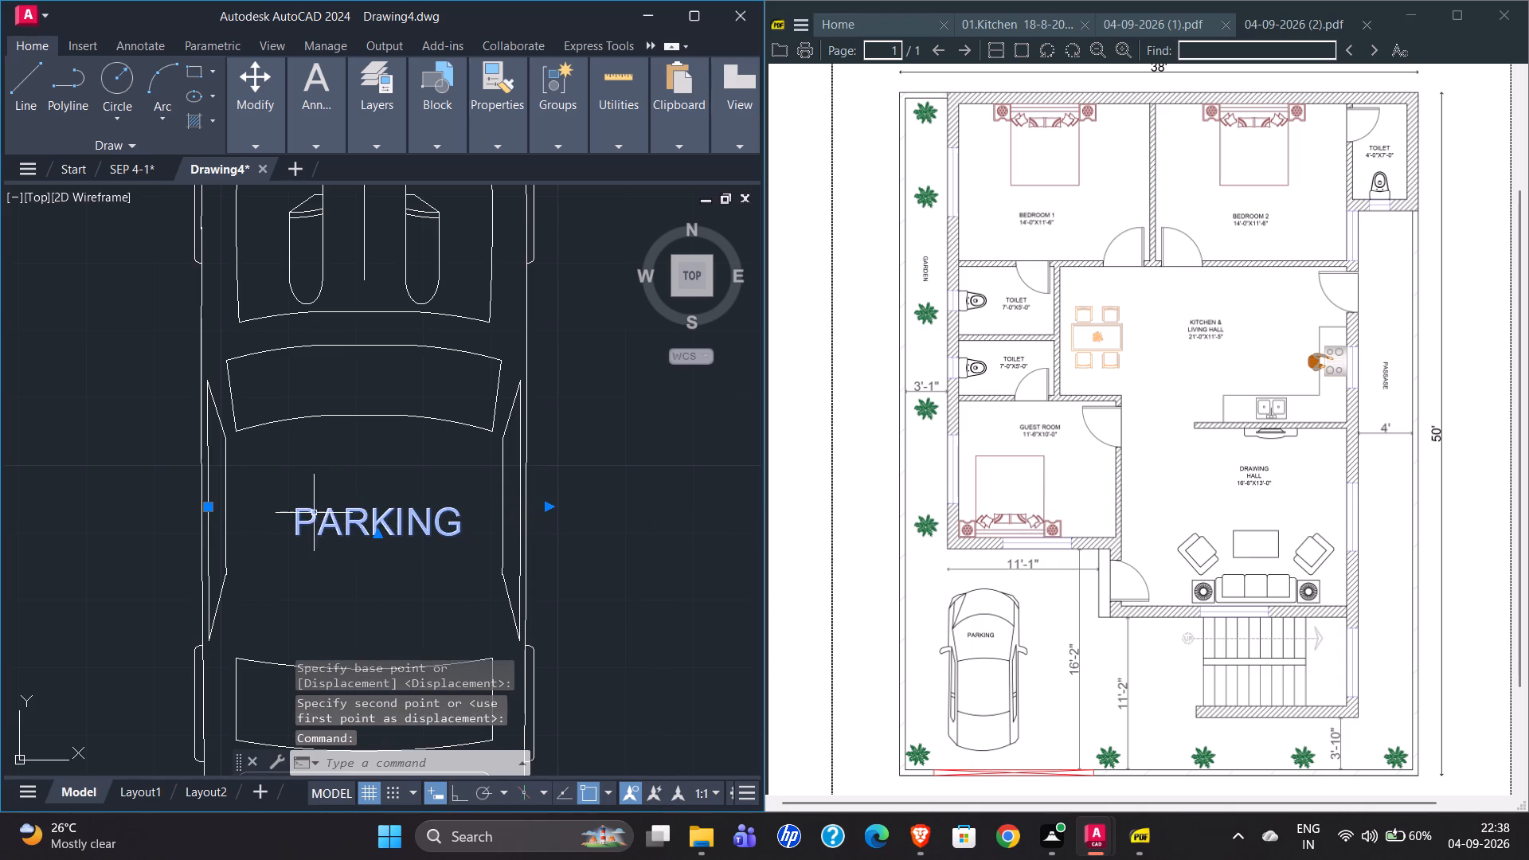
# Examine the passage and garden labels in the reference PDF and find the matching garden strip in the drawing.
pyautogui.scroll(-3, 389, 547)
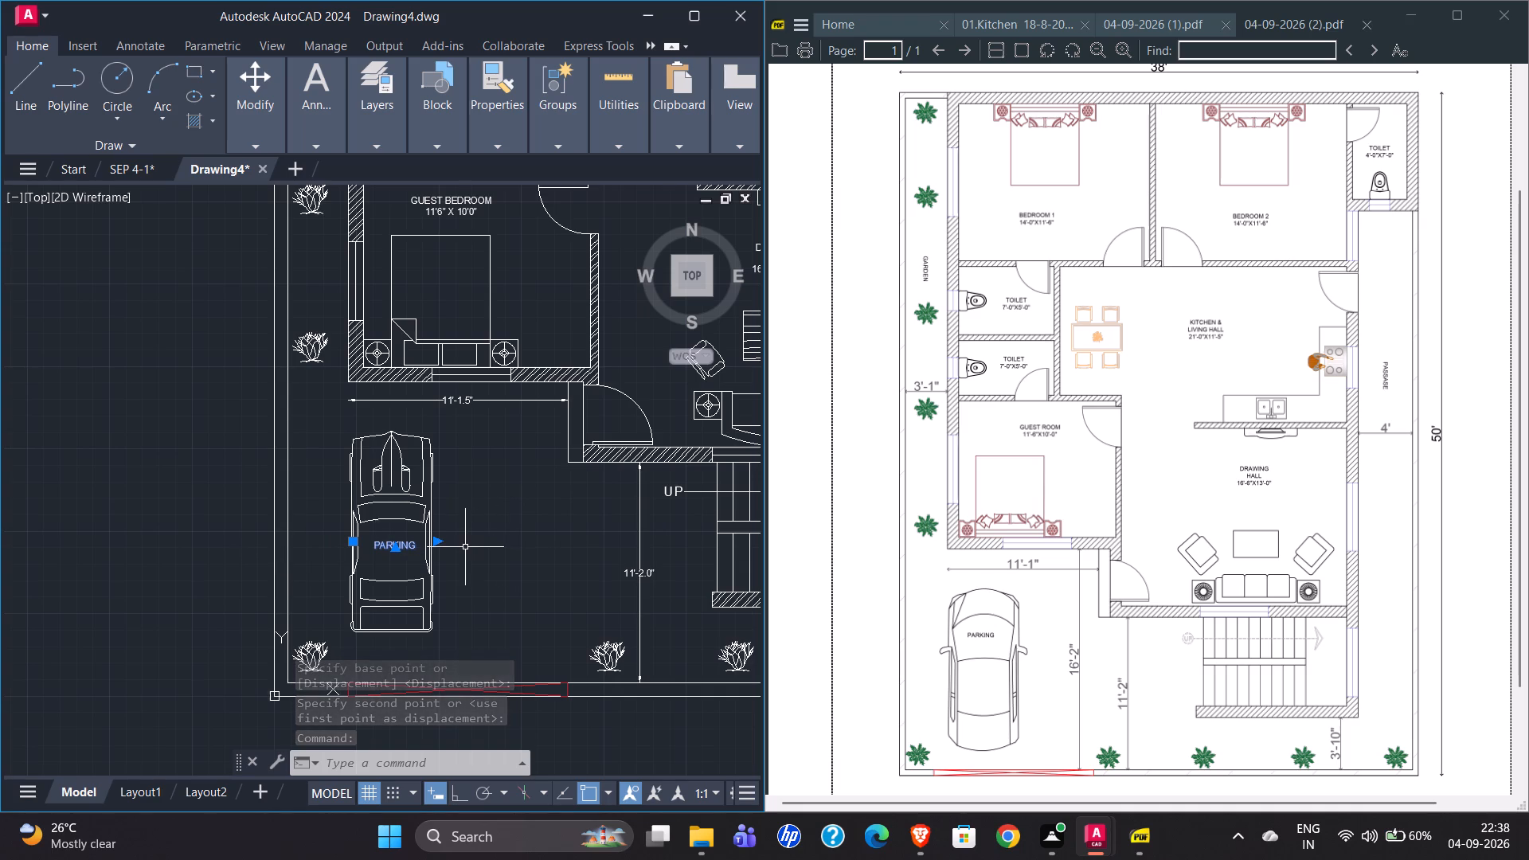
pyautogui.scroll(2, 1374, 362)
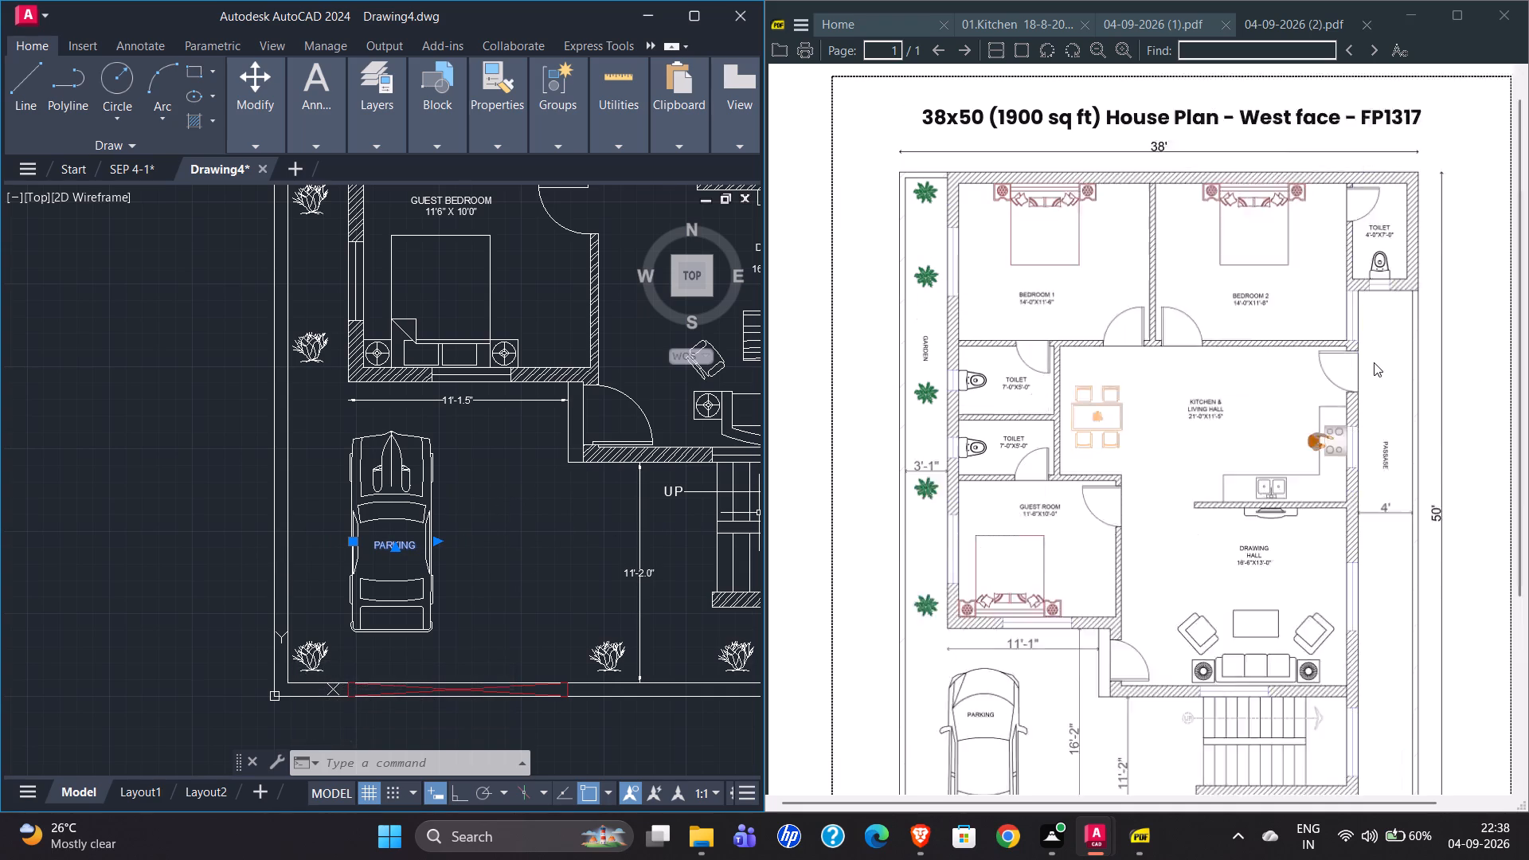
pyautogui.scroll(2, 1374, 362)
pyautogui.keyDown('ctrl'); pyautogui.scroll(7, 1393, 545); pyautogui.keyUp('ctrl')
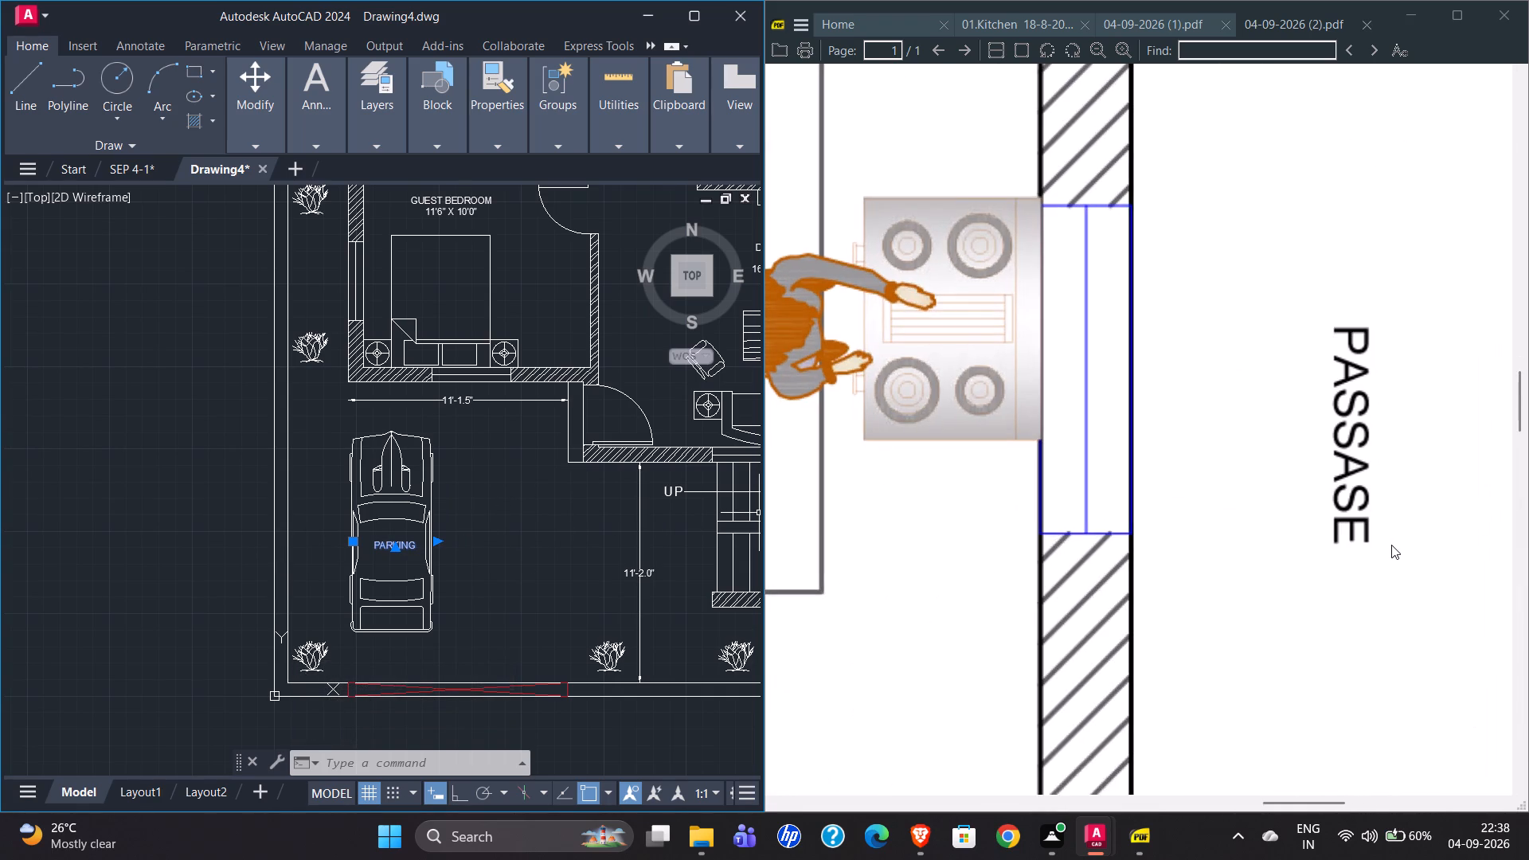
pyautogui.keyDown('ctrl'); pyautogui.scroll(-9, 1391, 545); pyautogui.keyUp('ctrl')
pyautogui.keyDown('ctrl'); pyautogui.scroll(5, 912, 382); pyautogui.keyUp('ctrl')
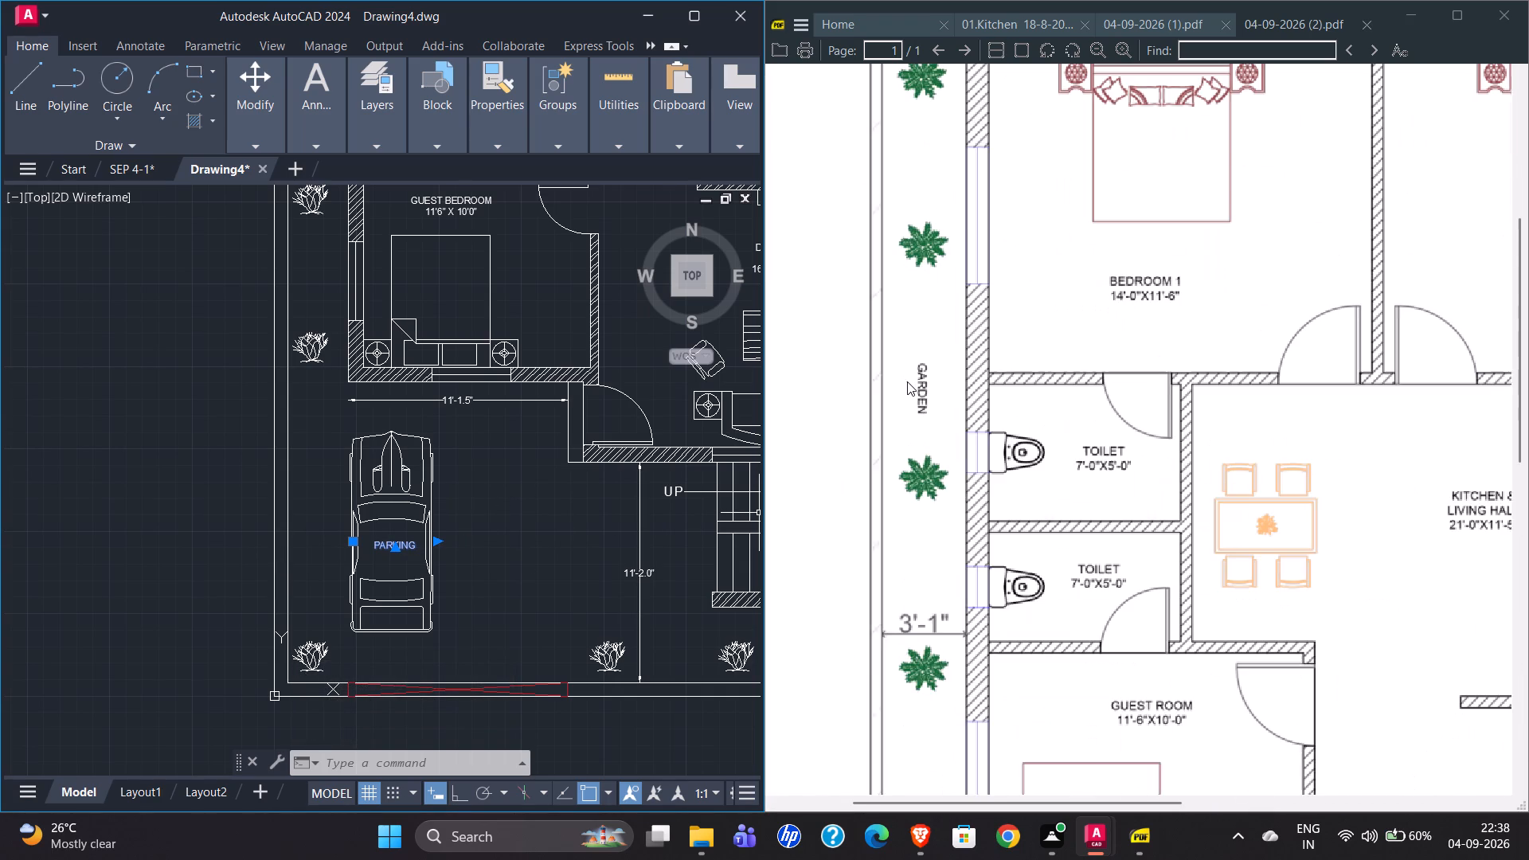
pyautogui.scroll(-2, 211, 513)
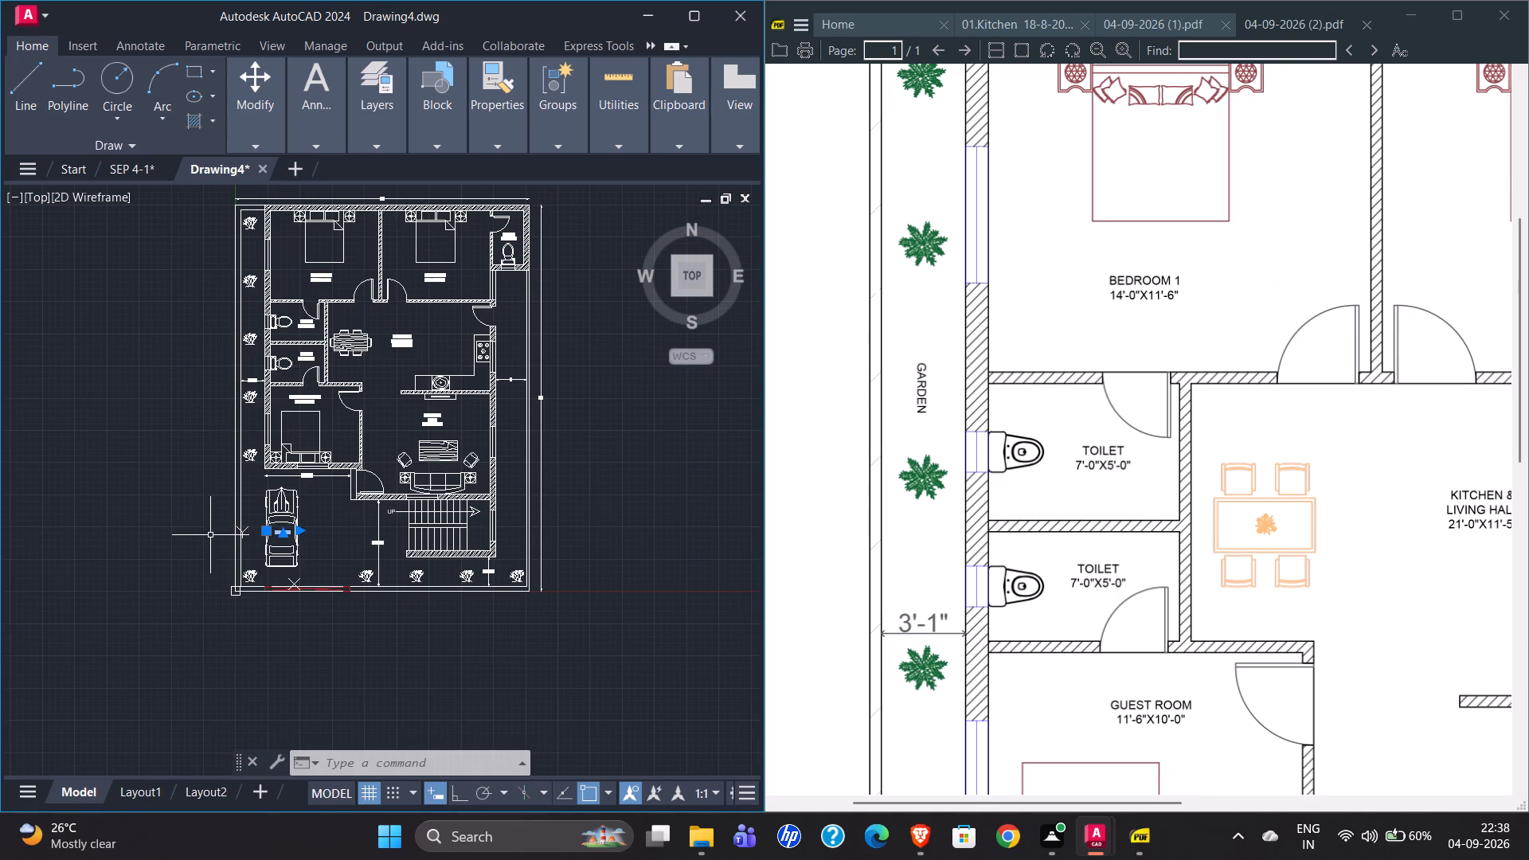
pyautogui.scroll(3, 224, 271)
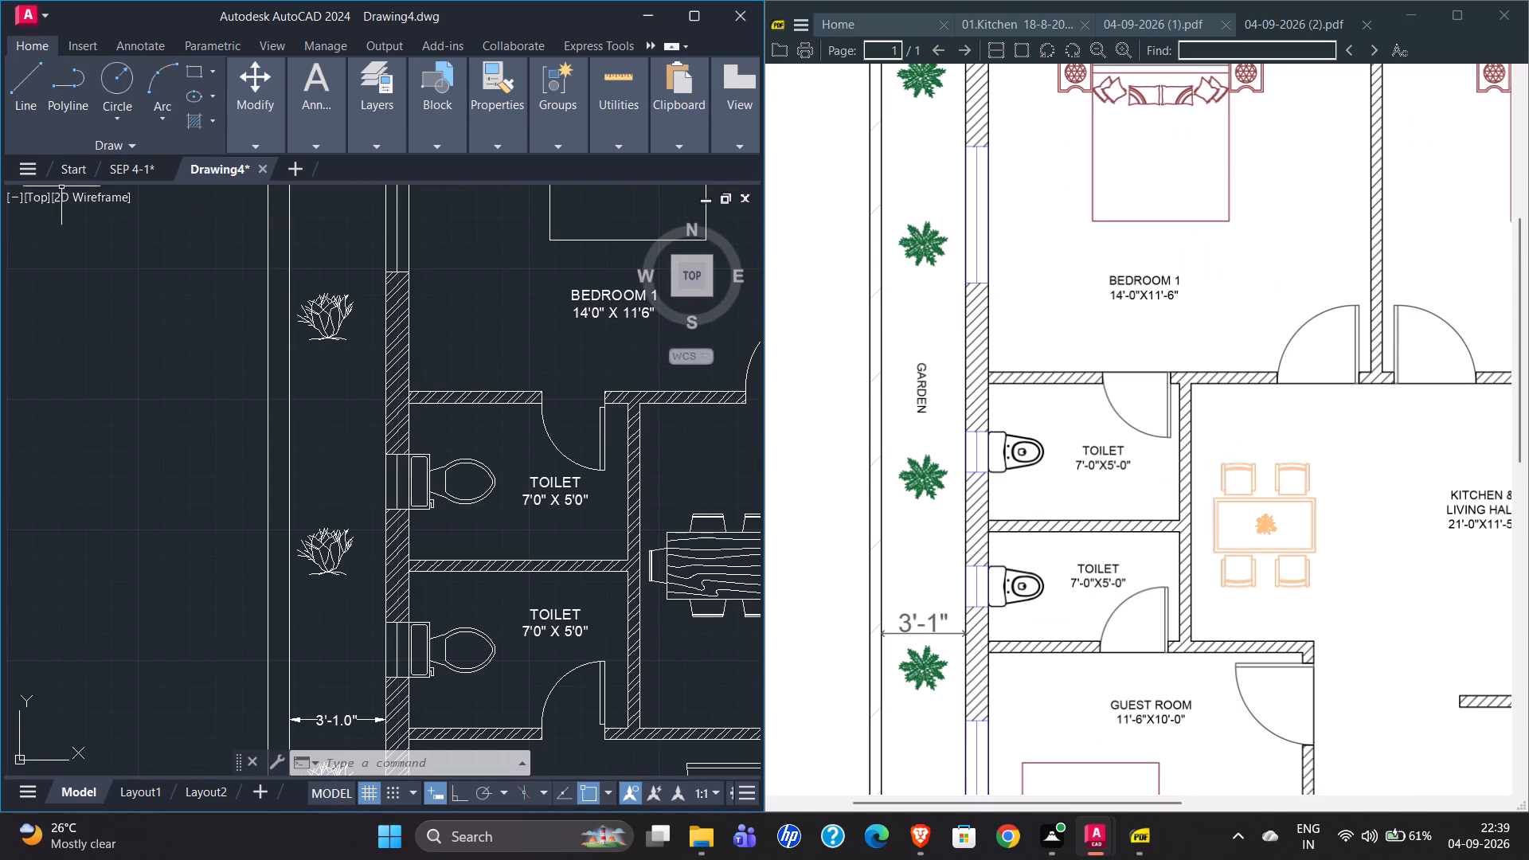
pyautogui.scroll(-3, 216, 403)
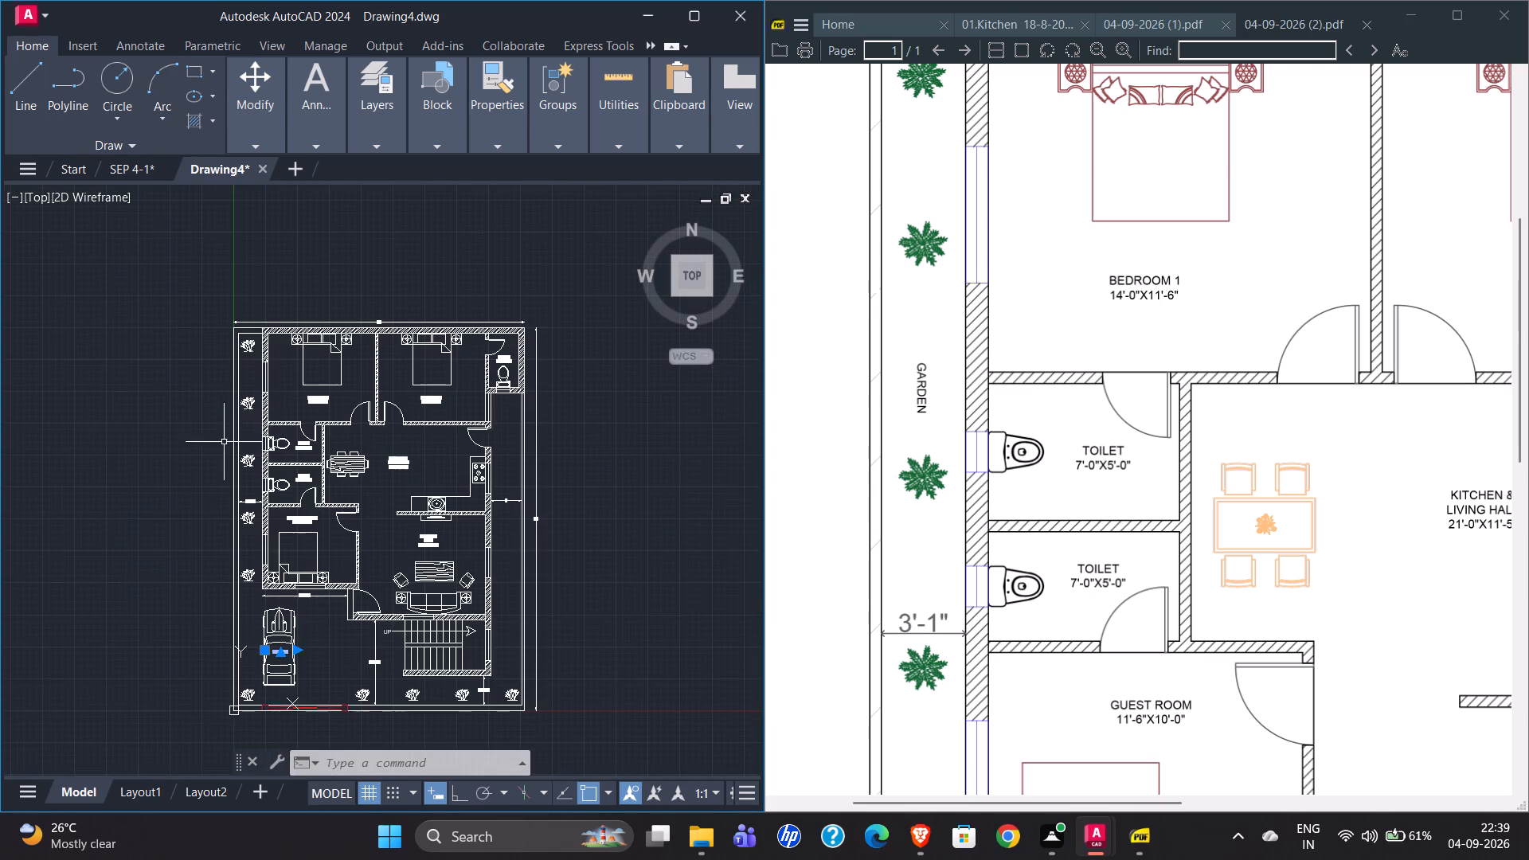
pyautogui.scroll(2, 241, 368)
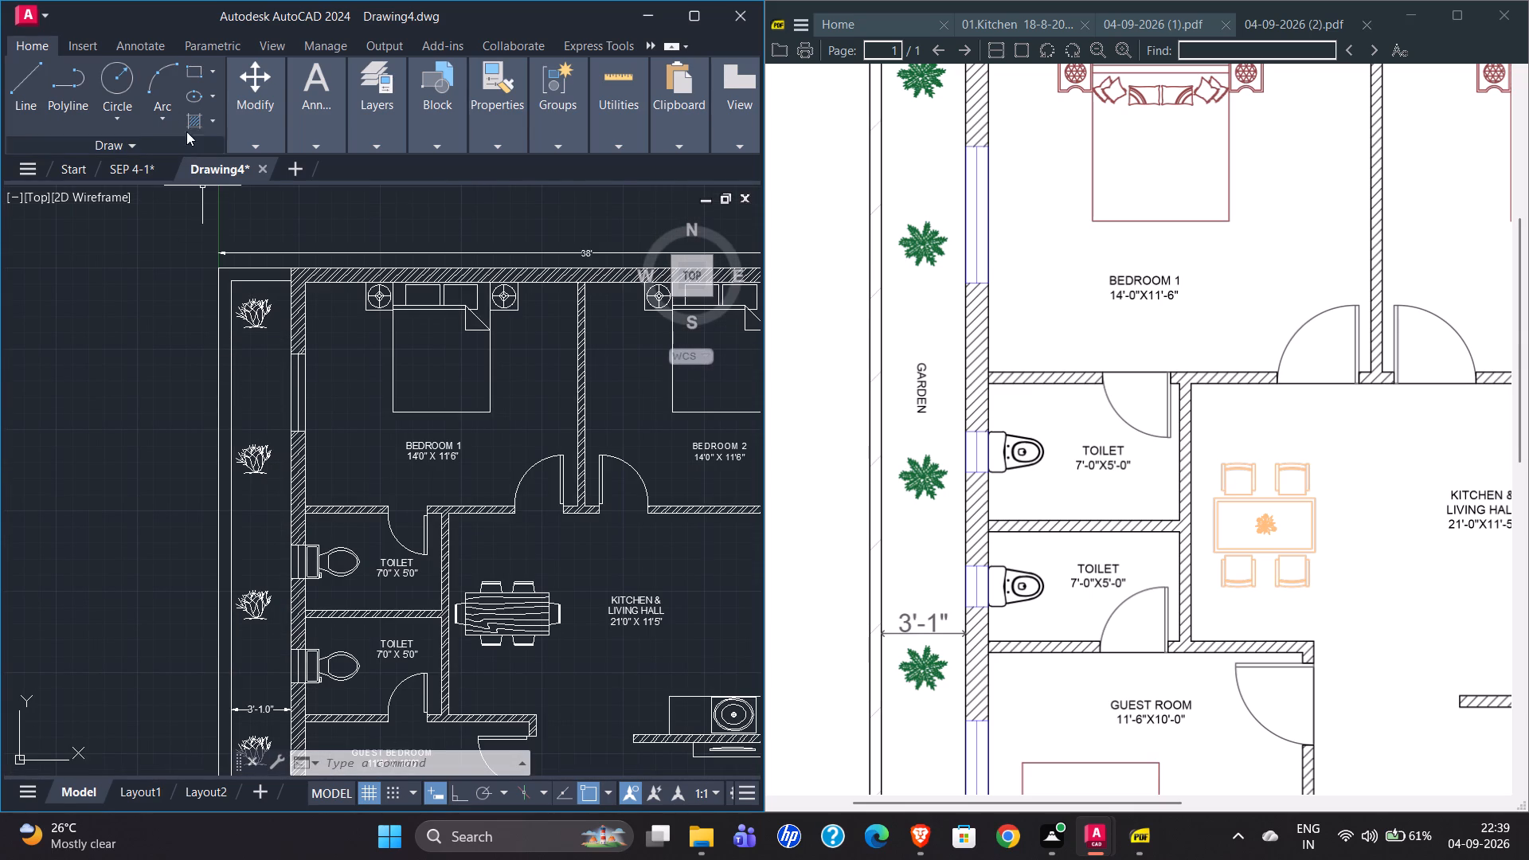
pyautogui.scroll(2, 412, 466)
pyautogui.scroll(-2, 415, 451)
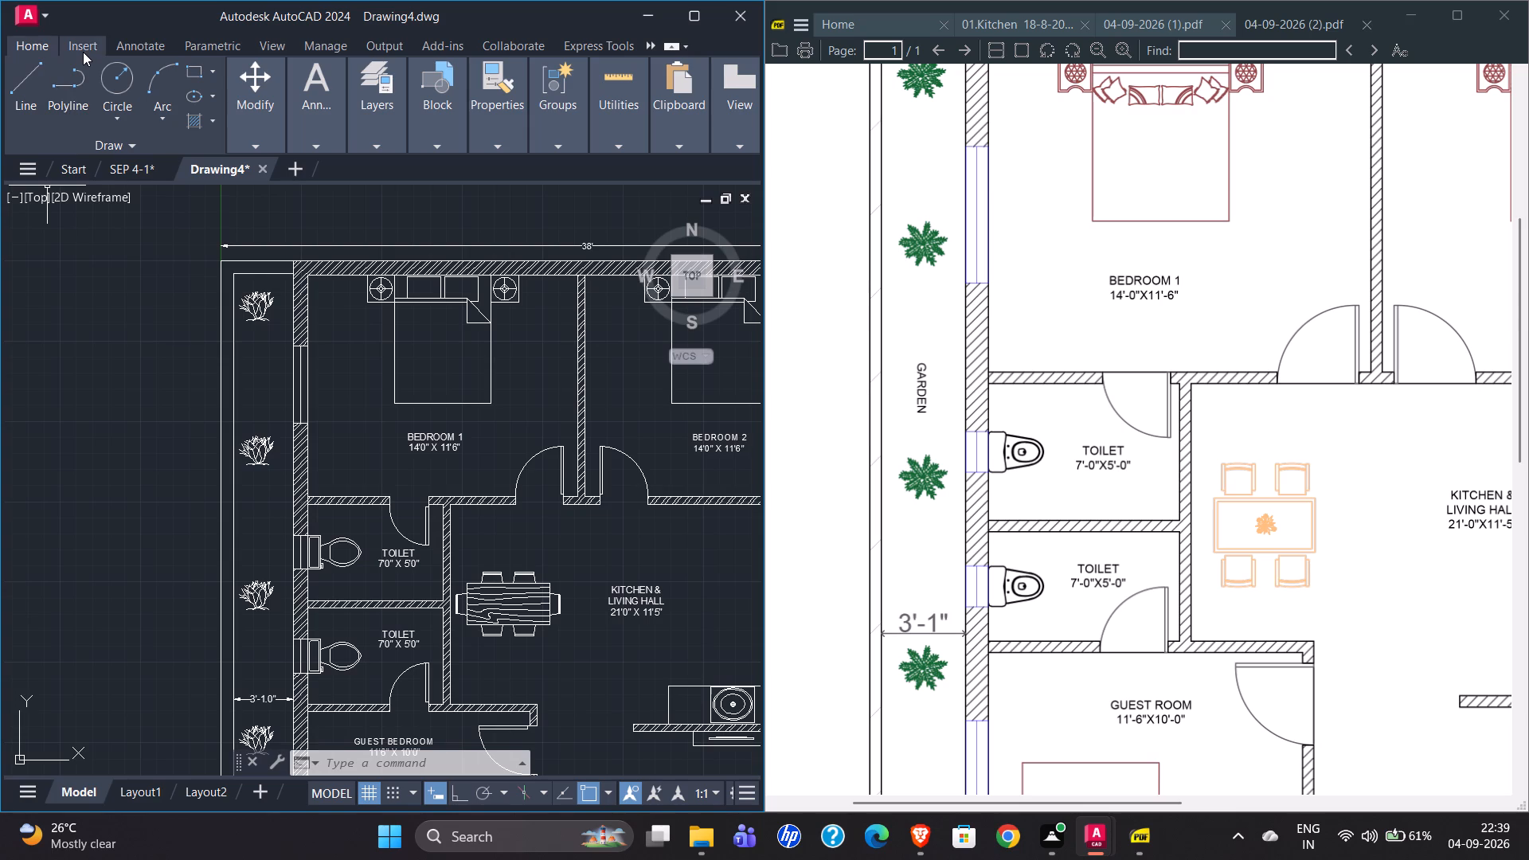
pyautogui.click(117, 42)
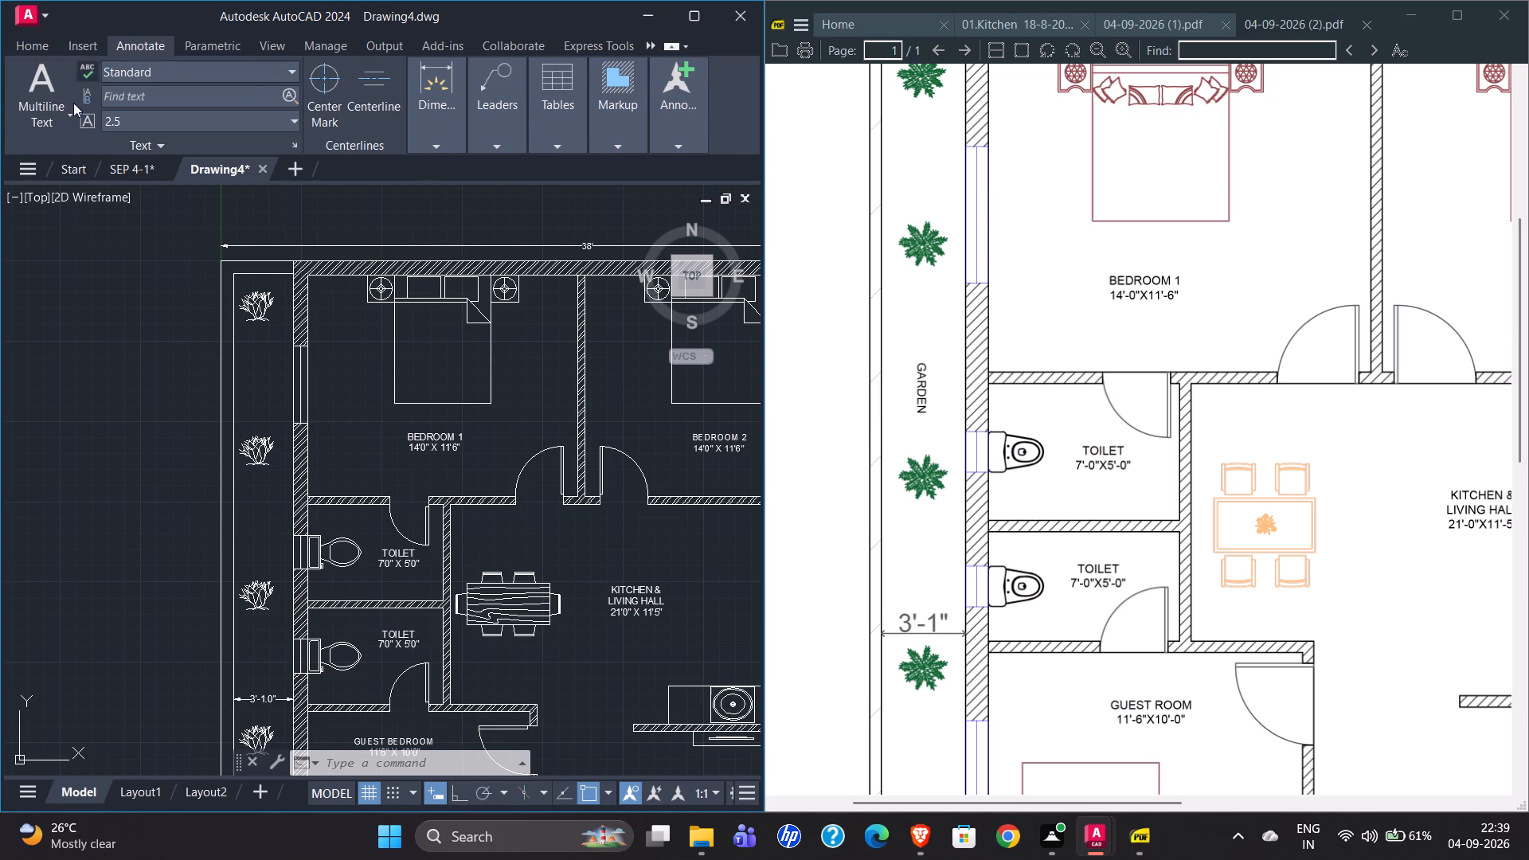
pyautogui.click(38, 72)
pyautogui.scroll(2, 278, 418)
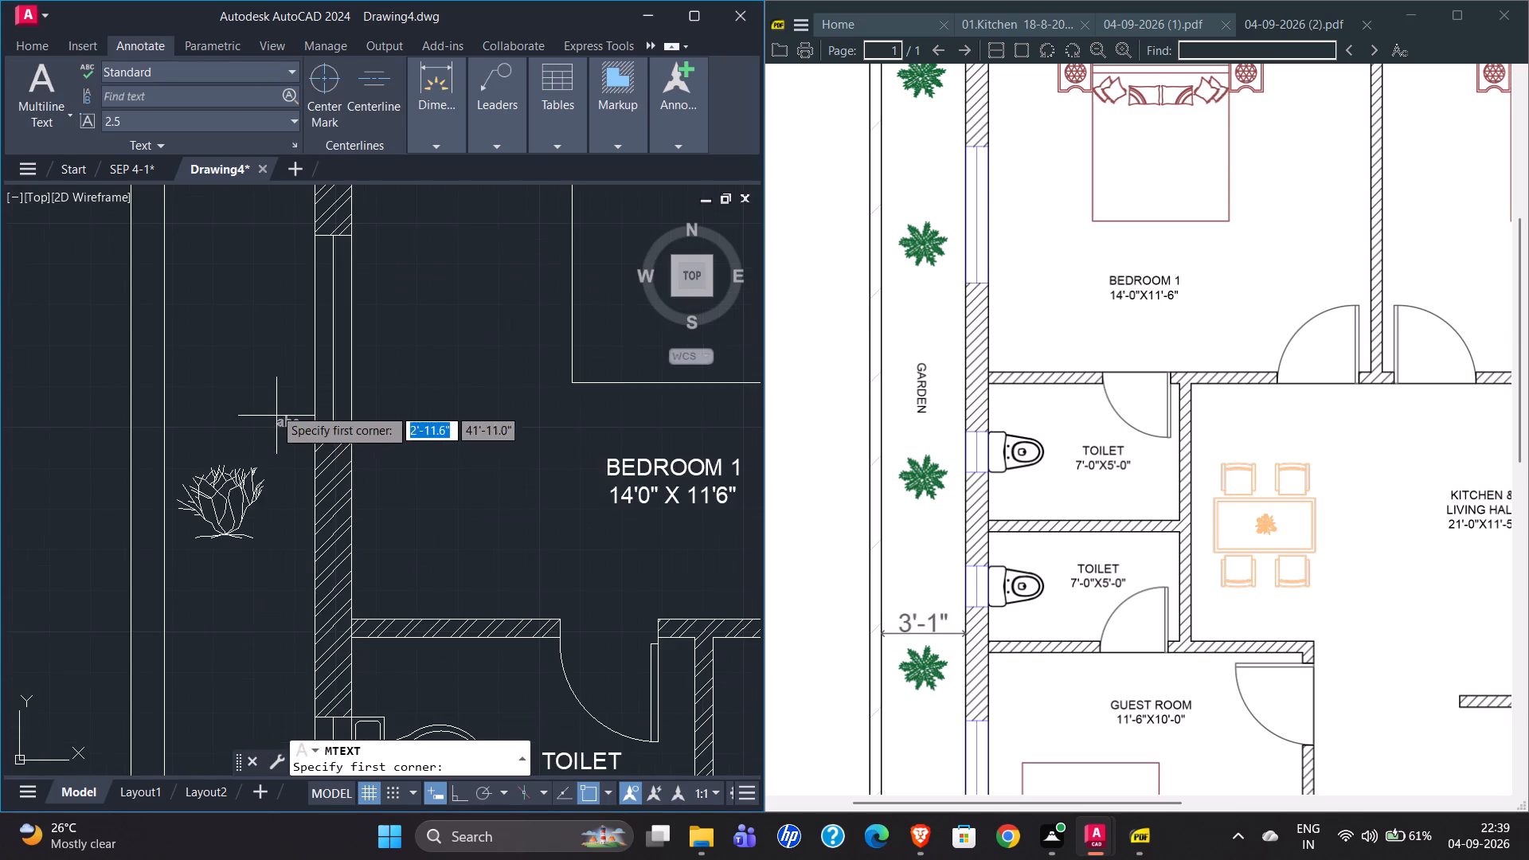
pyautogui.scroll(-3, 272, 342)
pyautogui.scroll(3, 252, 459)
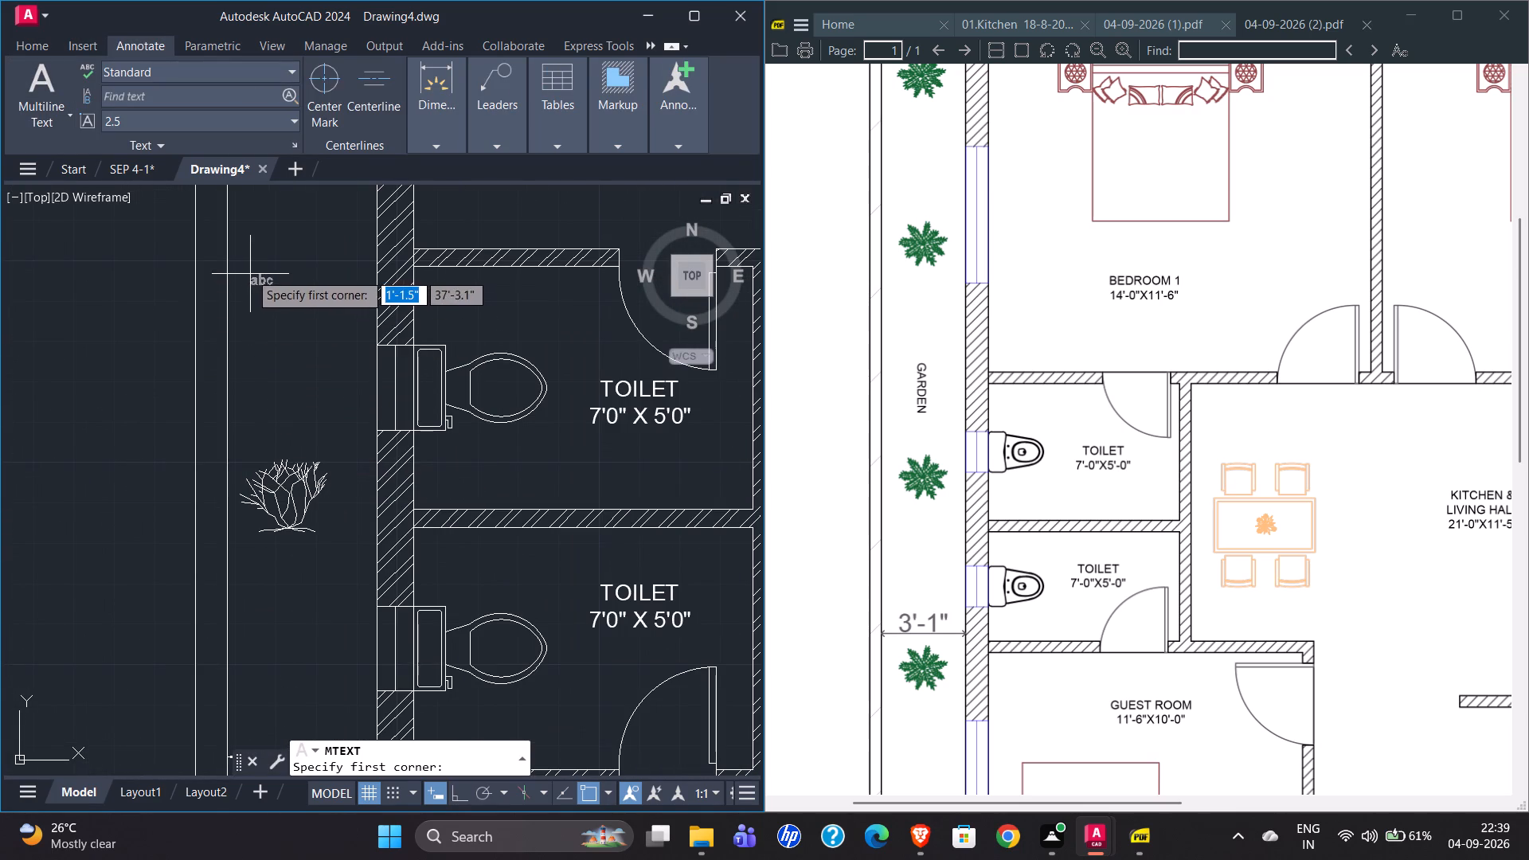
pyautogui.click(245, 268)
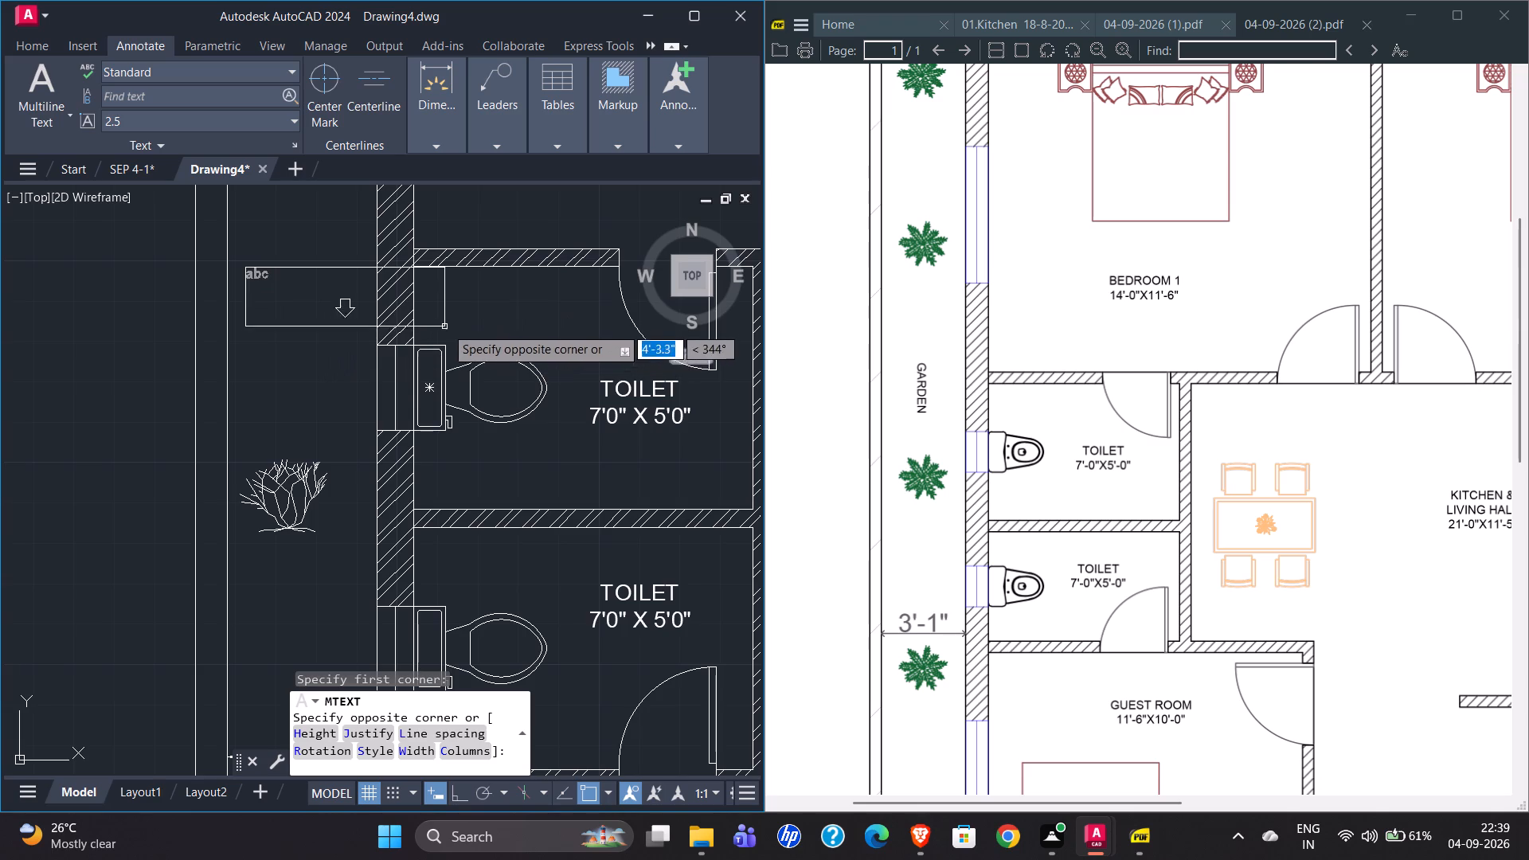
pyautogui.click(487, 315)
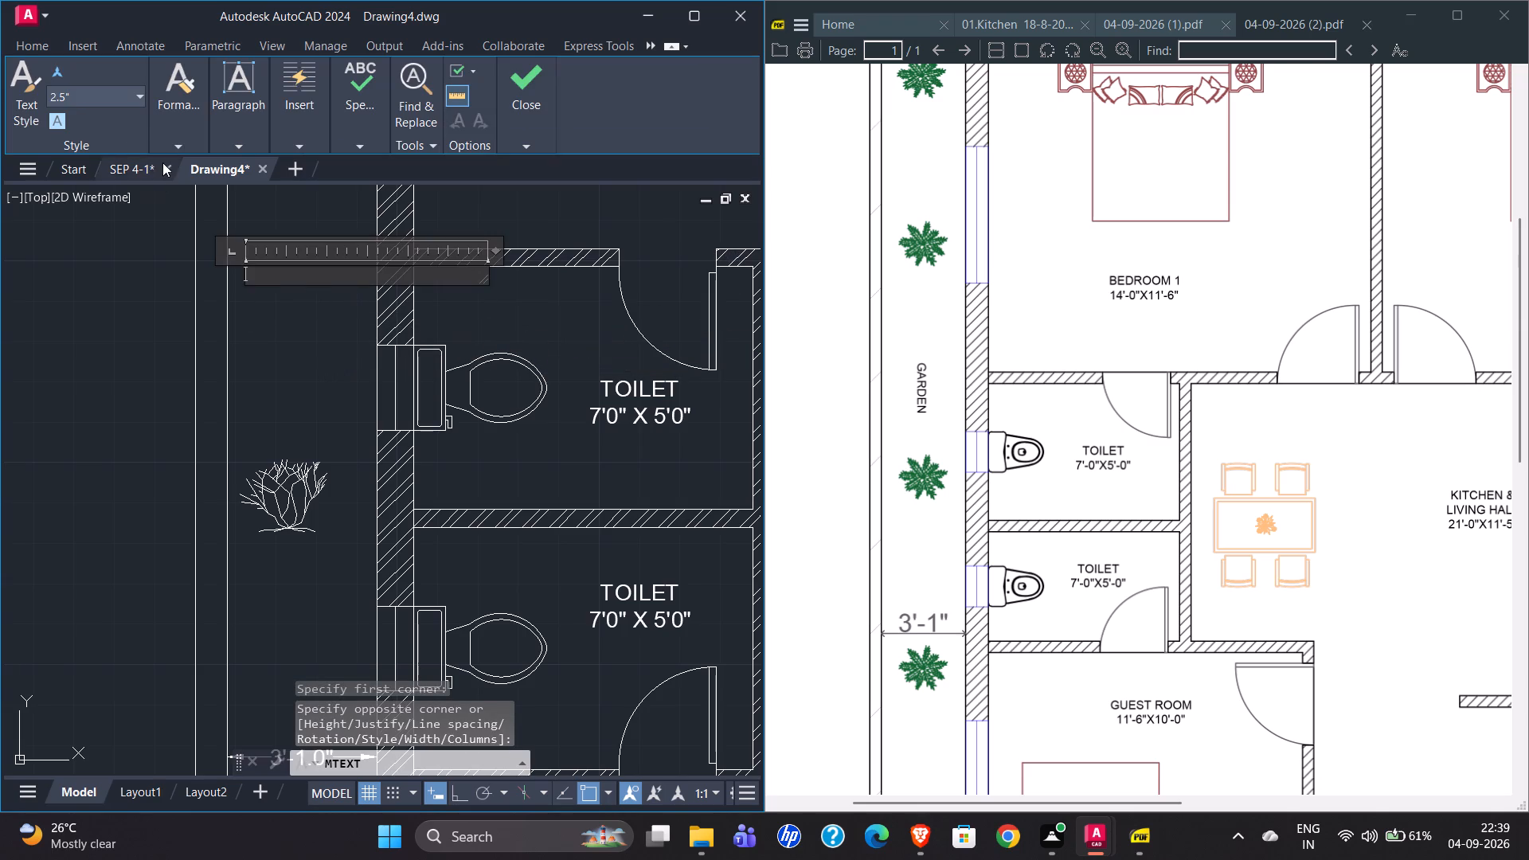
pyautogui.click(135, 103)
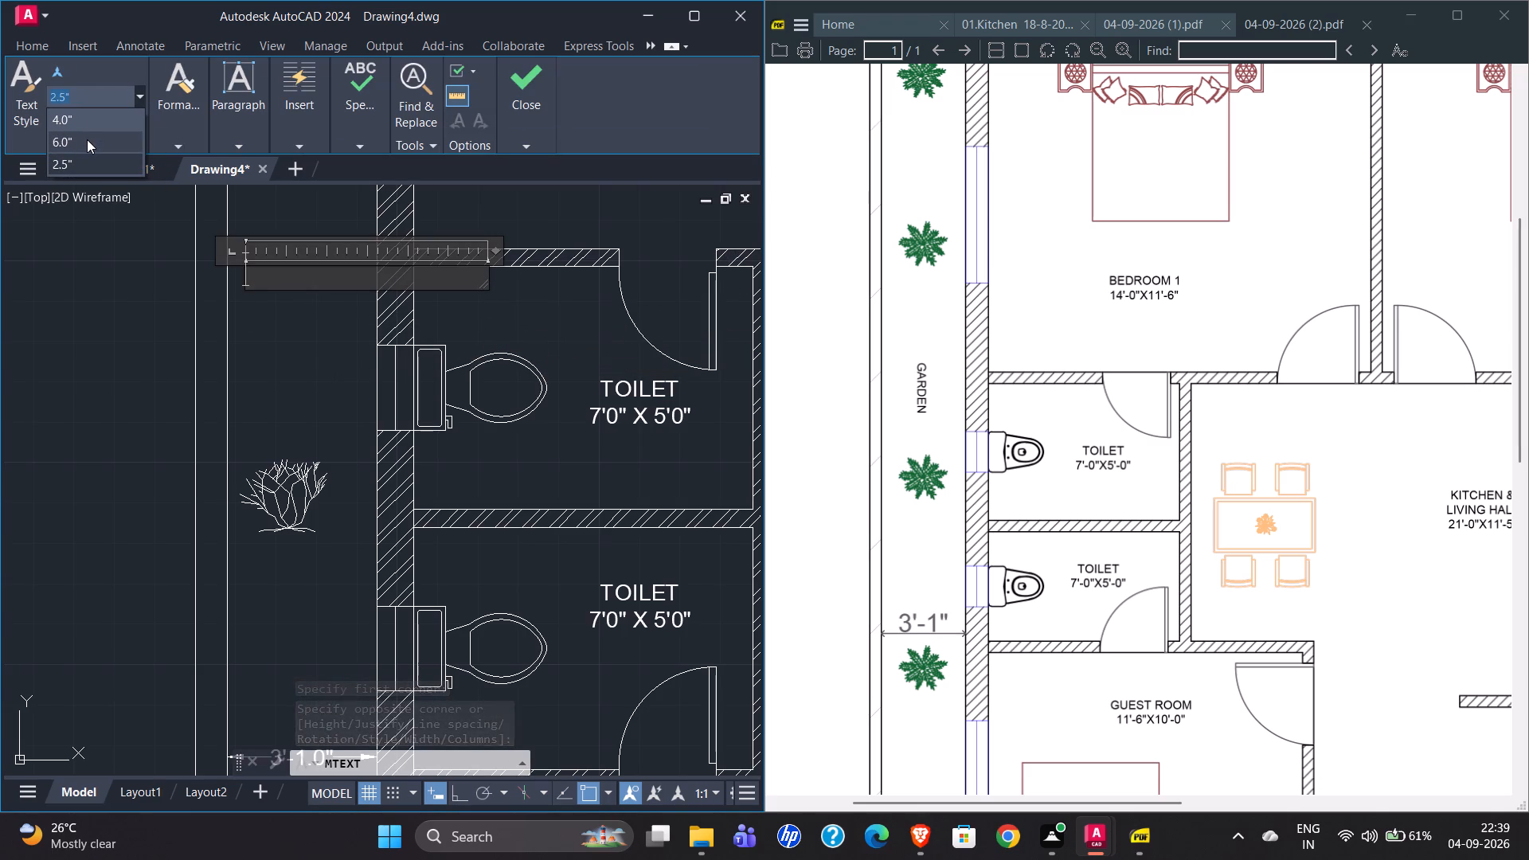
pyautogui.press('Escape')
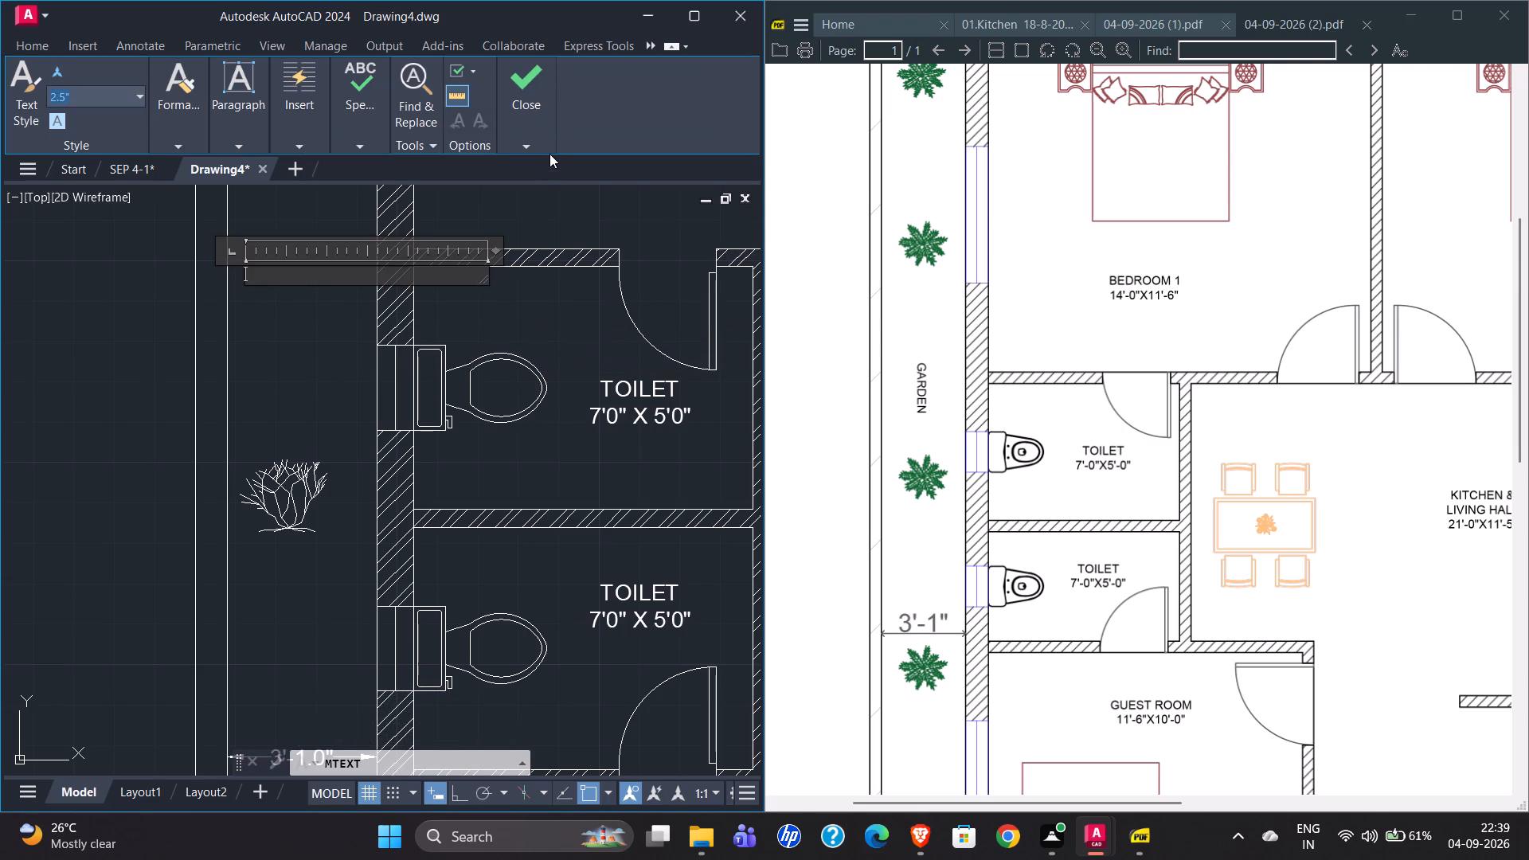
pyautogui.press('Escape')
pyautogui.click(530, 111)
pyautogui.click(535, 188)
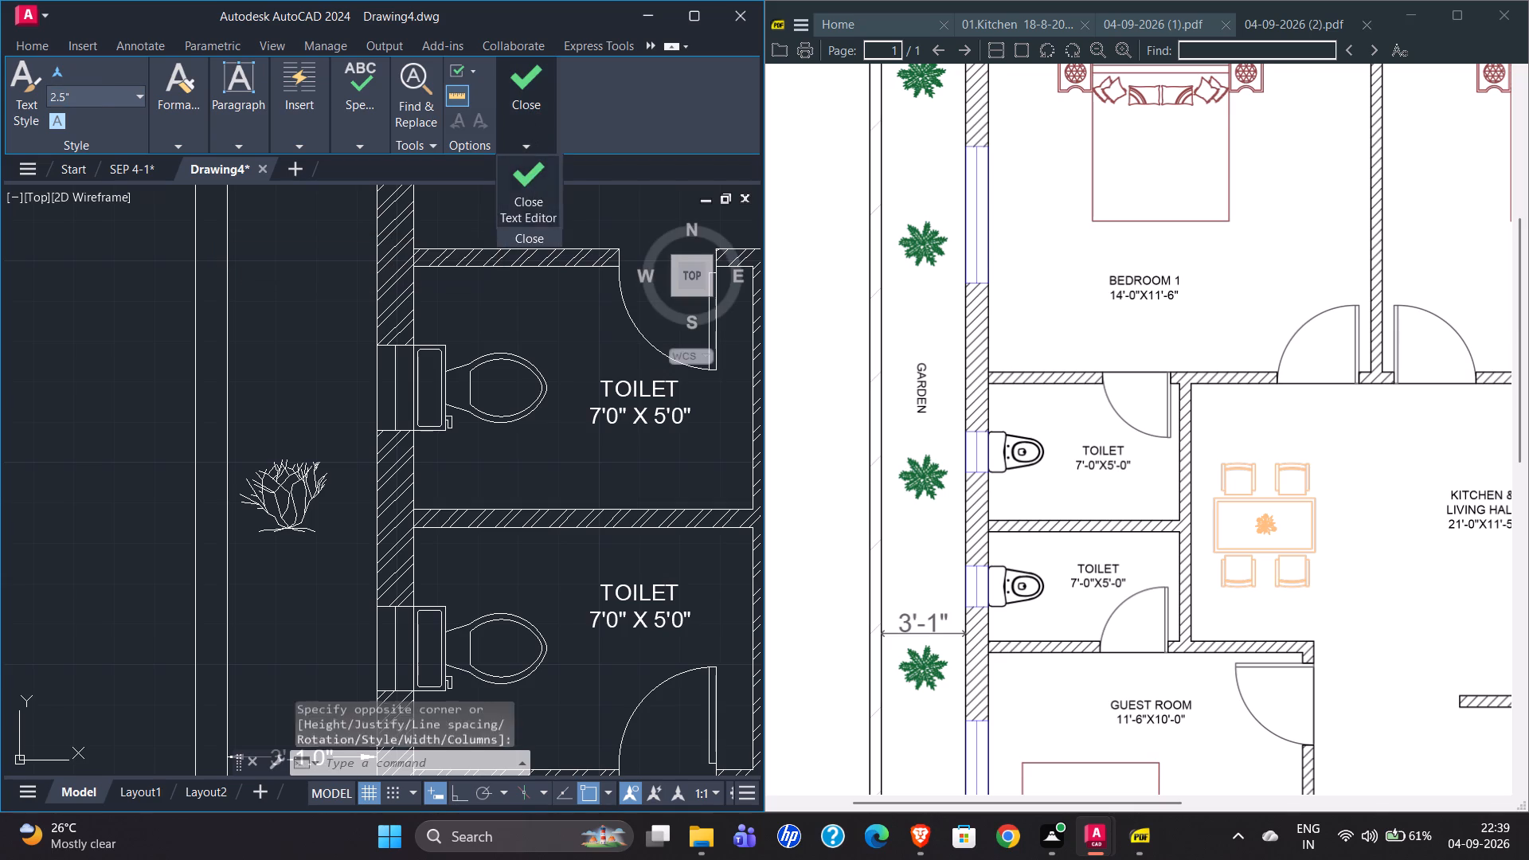
# Copy the upper toilet's TOILET 7'0" X 5'0" label into the garden strip beside it, above the plant.
pyautogui.click(604, 393)
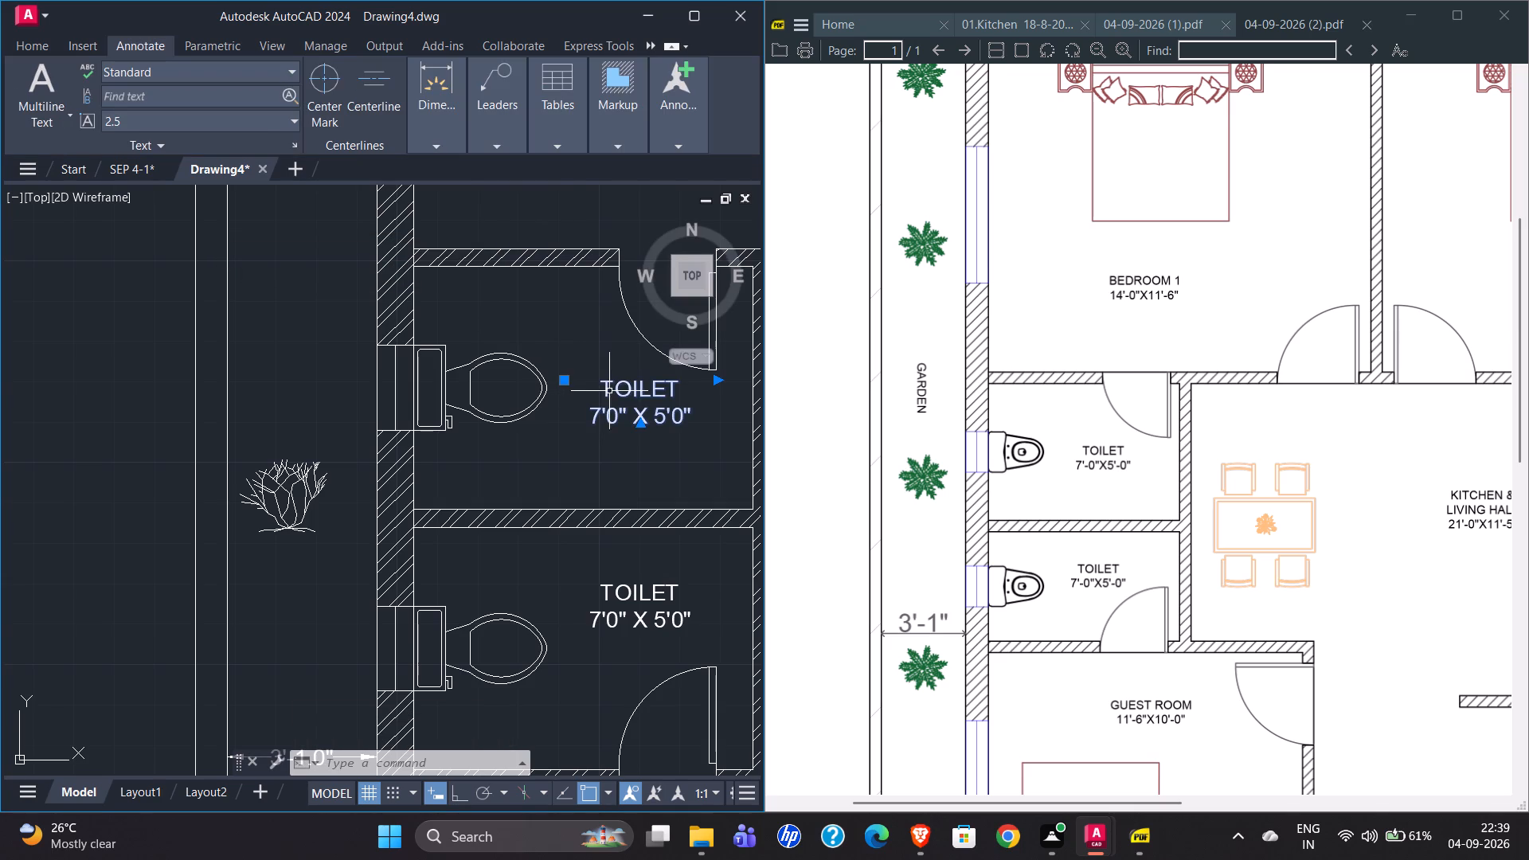
pyautogui.press('c')
pyautogui.press('o')
pyautogui.press('Return')
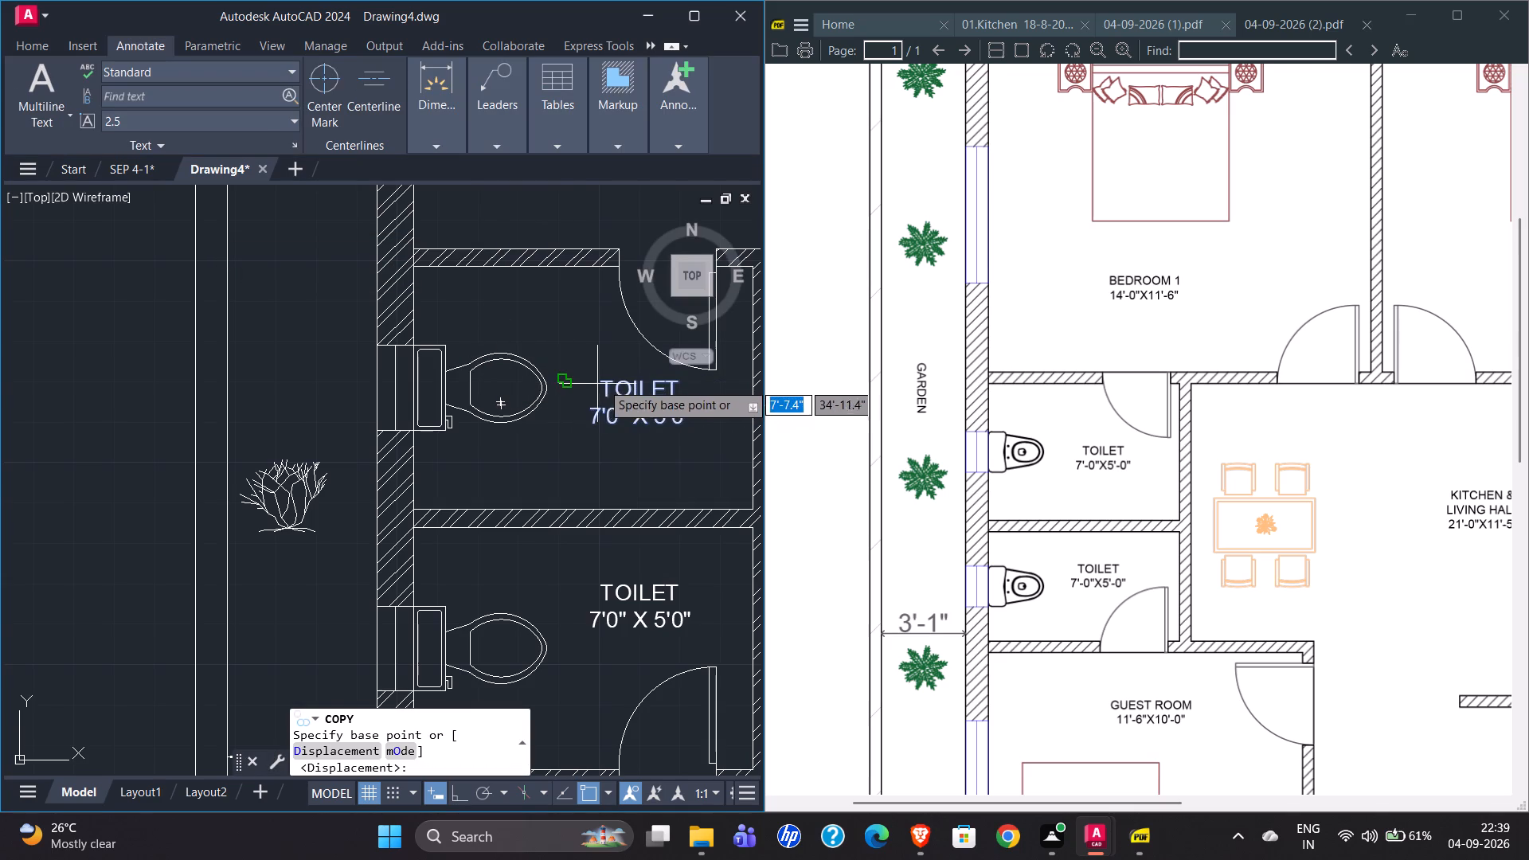
pyautogui.click(579, 385)
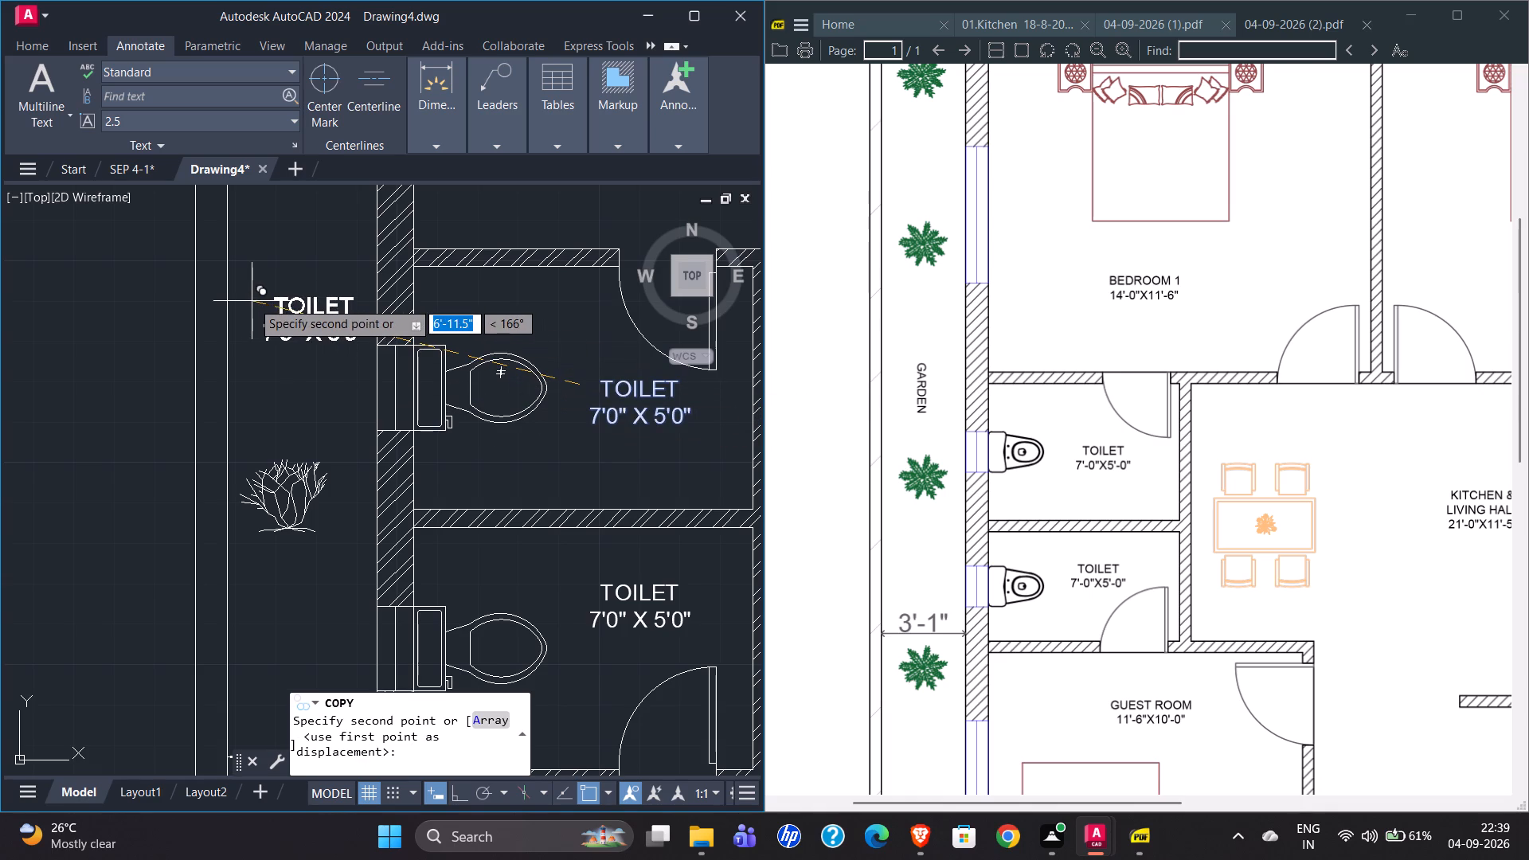
pyautogui.click(252, 301)
pyautogui.press('Escape')
# Replace both lines of the copied label in the garden strip with GARDEN and finish editing.
pyautogui.doubleClick(334, 335)
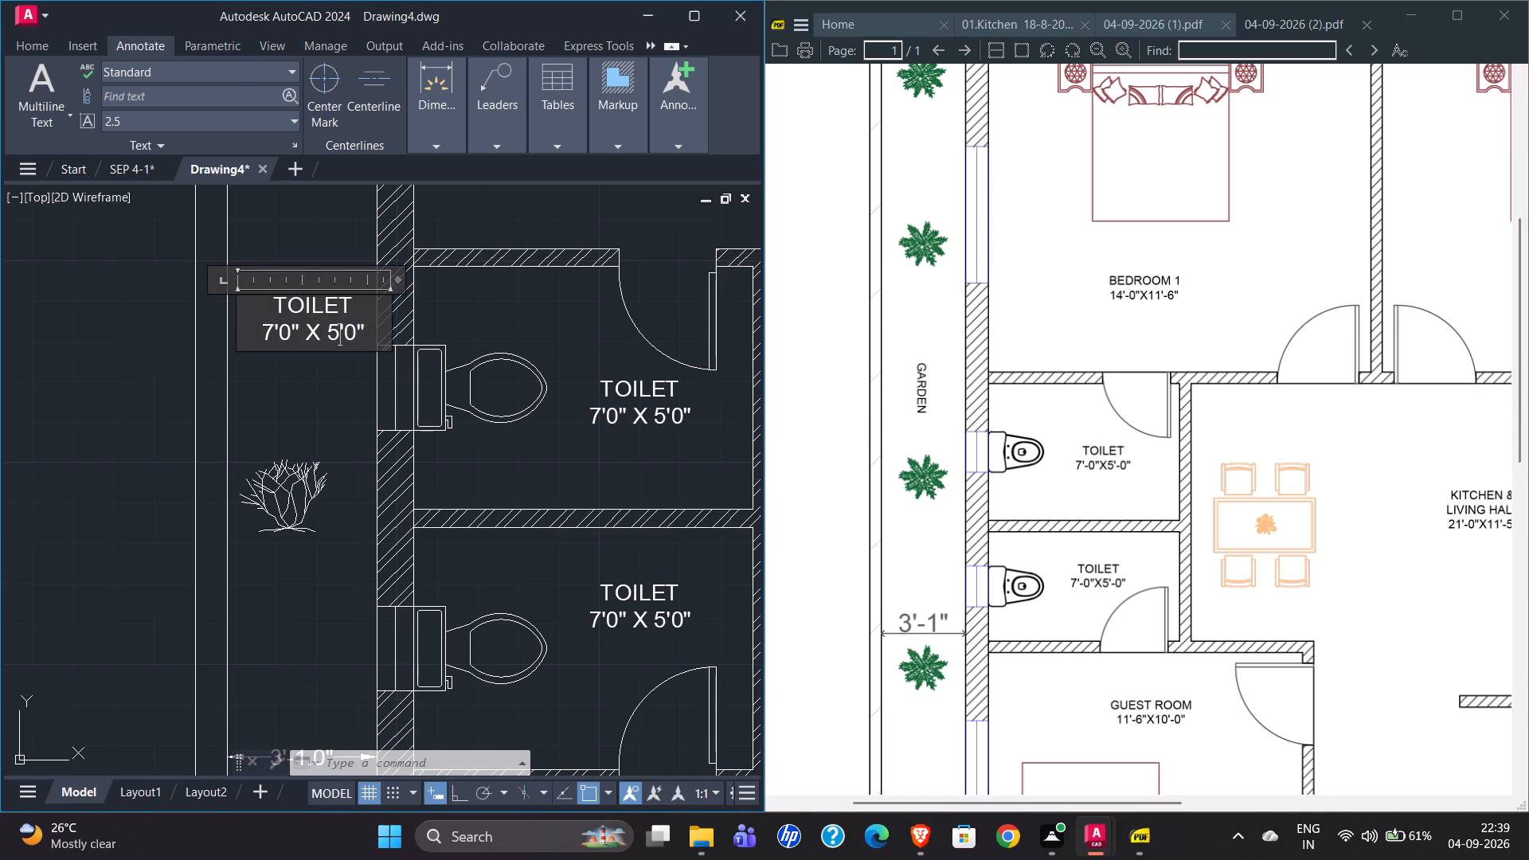
pyautogui.moveTo(366, 335); pyautogui.dragTo(258, 337)
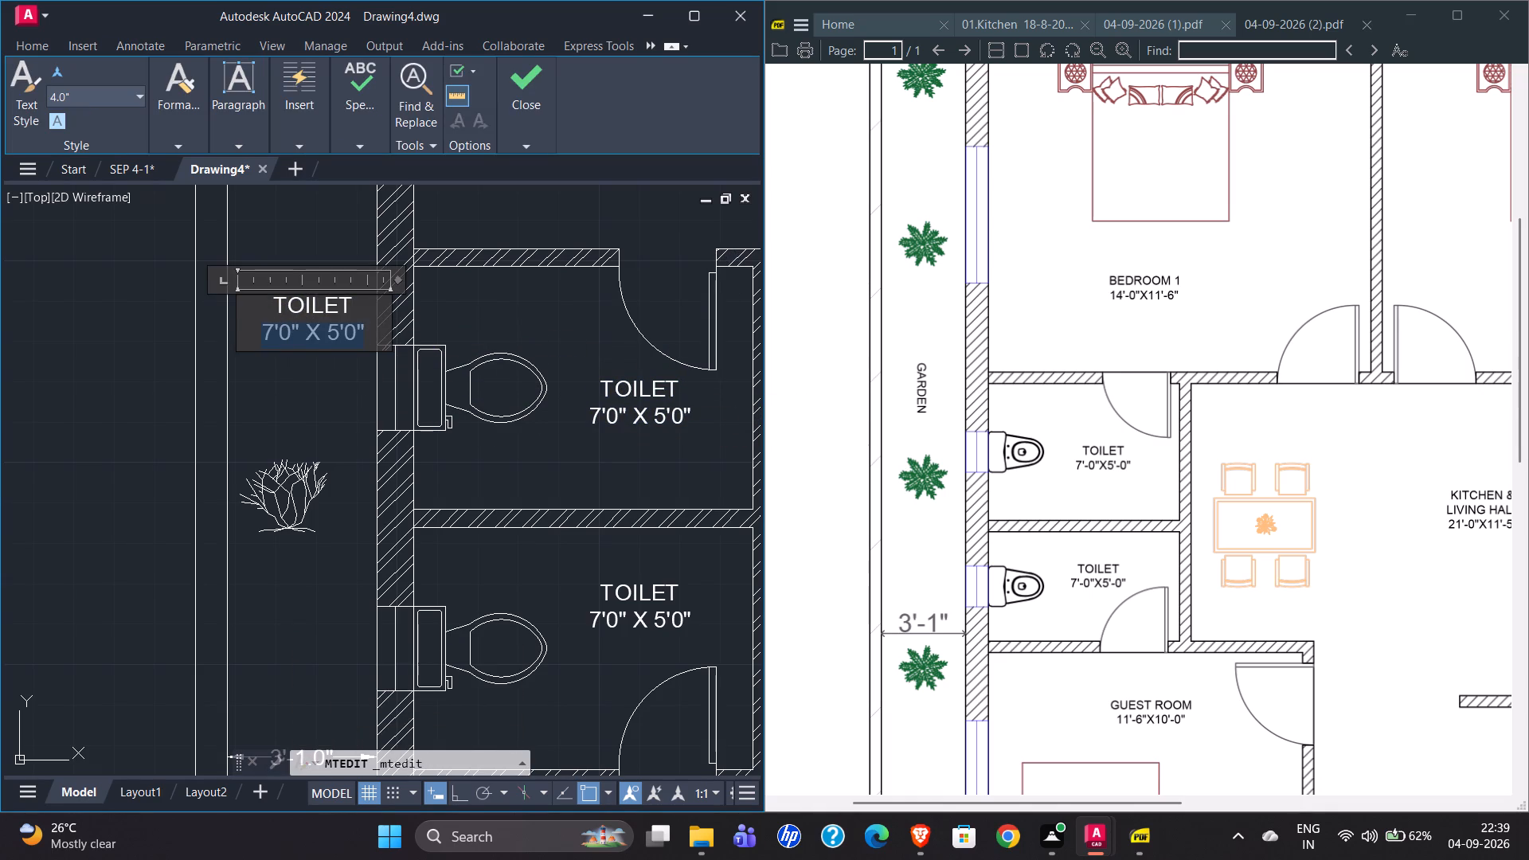
pyautogui.press('BackSpace')
pyautogui.press('BackSpace')
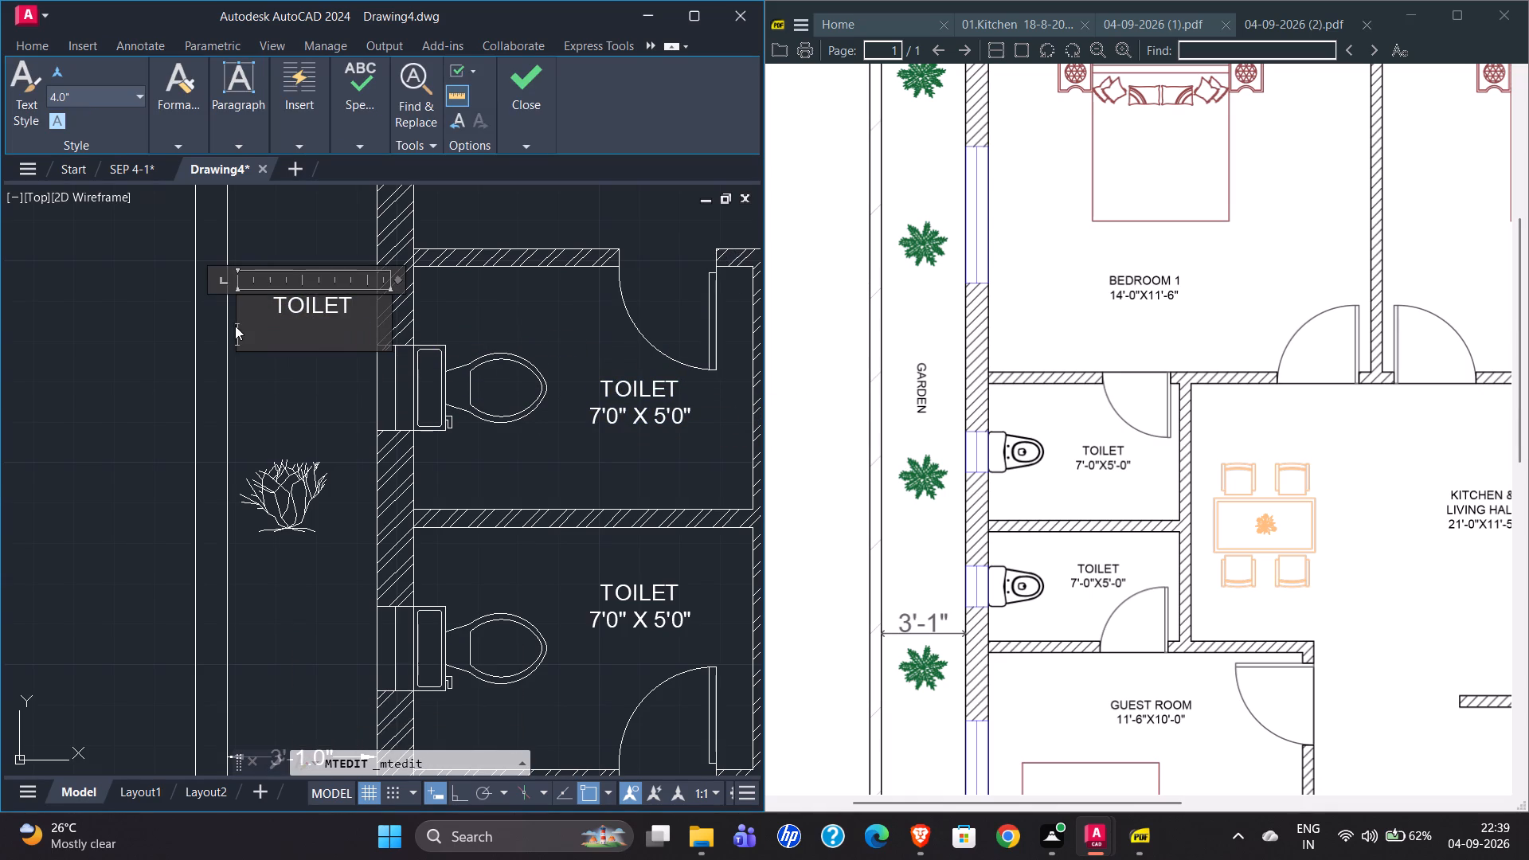
pyautogui.press('BackSpace')
pyautogui.press('BackSpace')
pyautogui.press('BackSpace')
pyautogui.press('BackSpace')
pyautogui.press('BackSpace')
pyautogui.press('BackSpace')
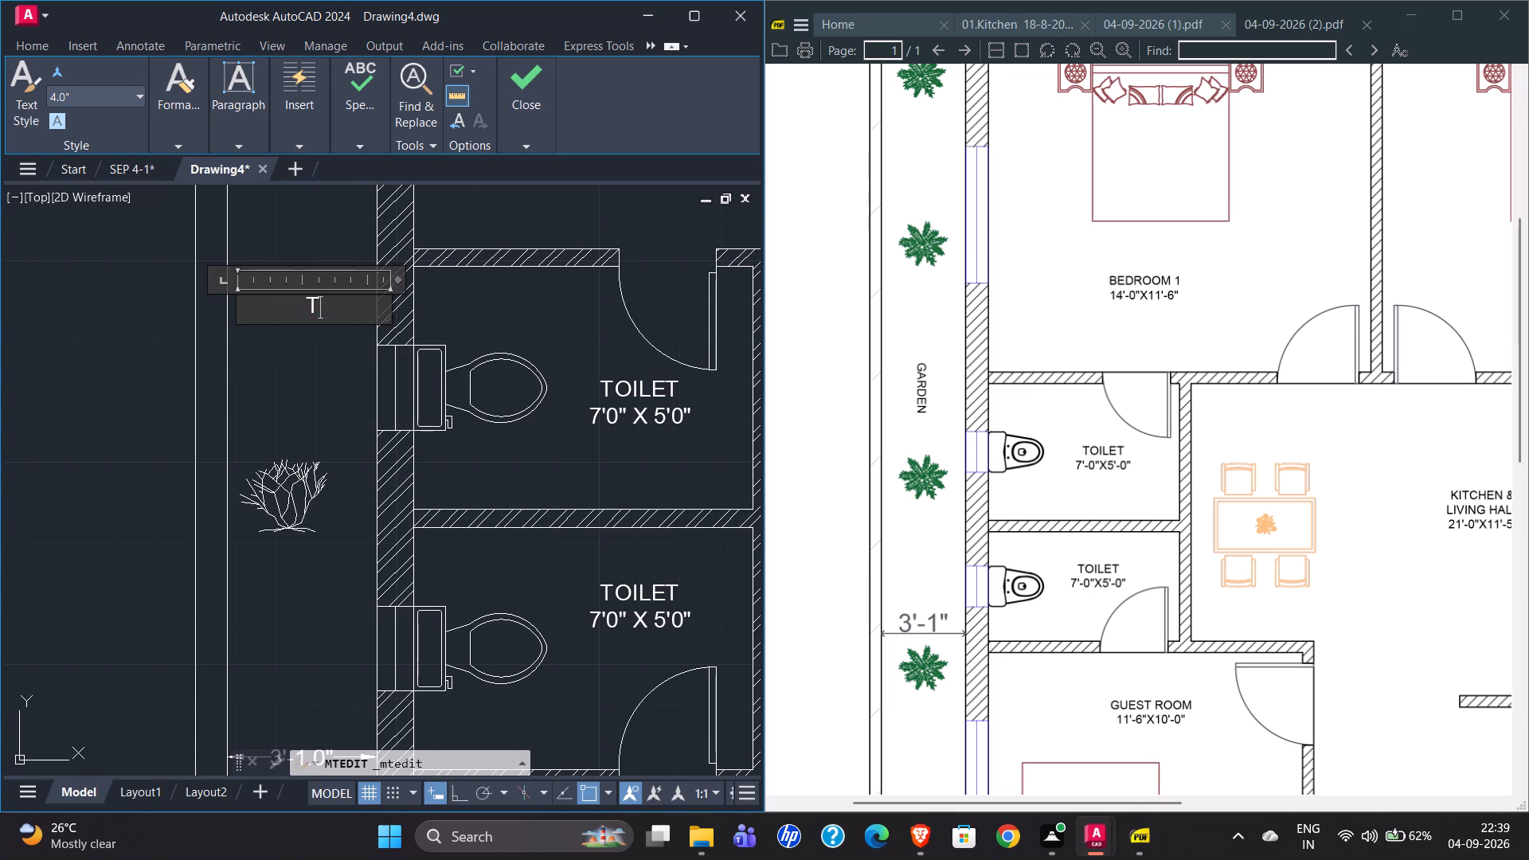
pyautogui.press('BackSpace')
pyautogui.write('GARDEN')
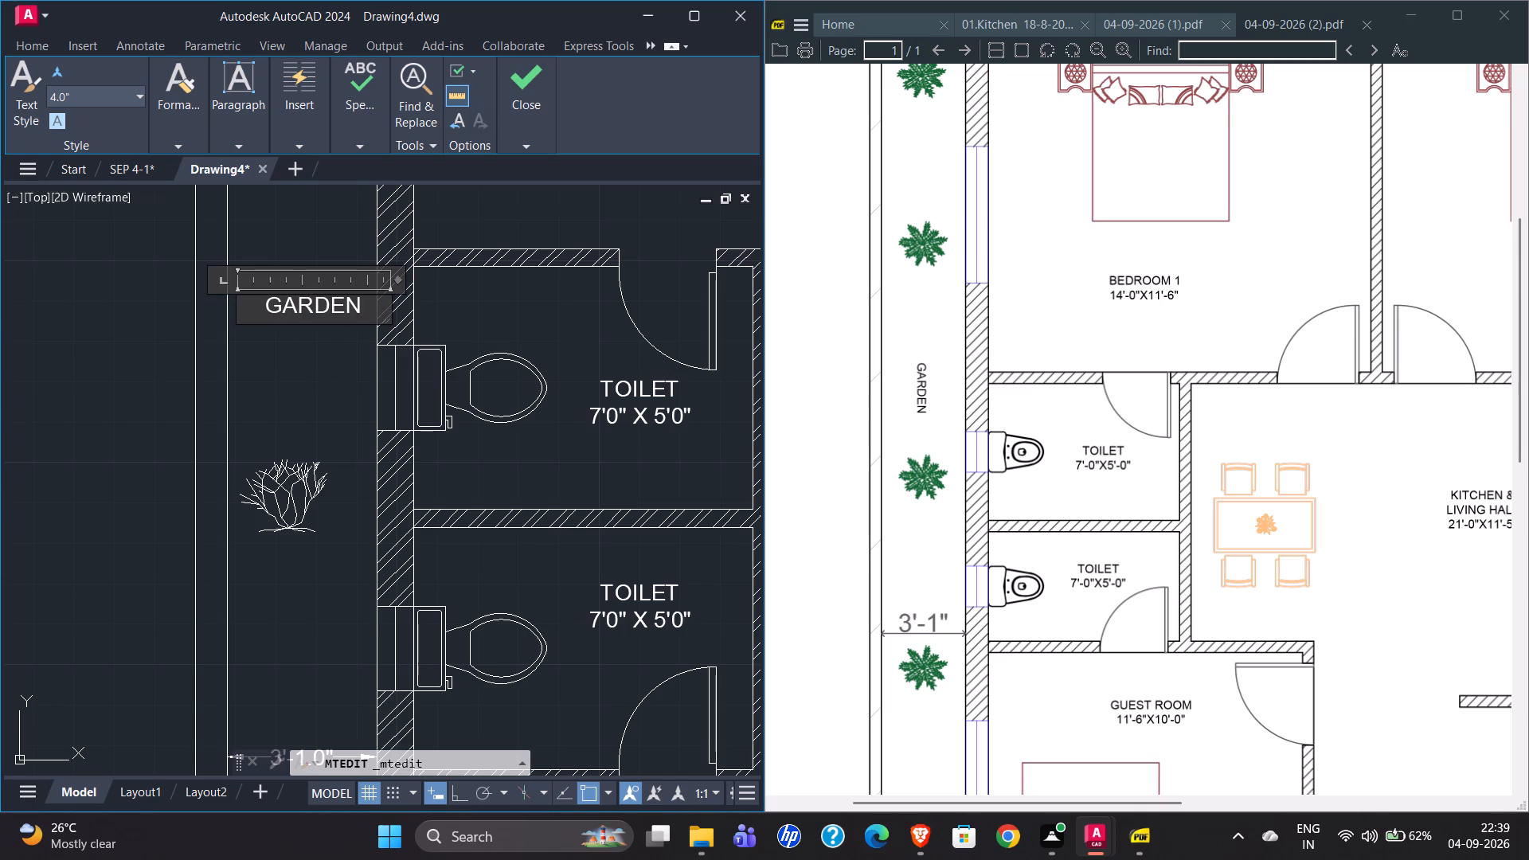
pyautogui.click(527, 120)
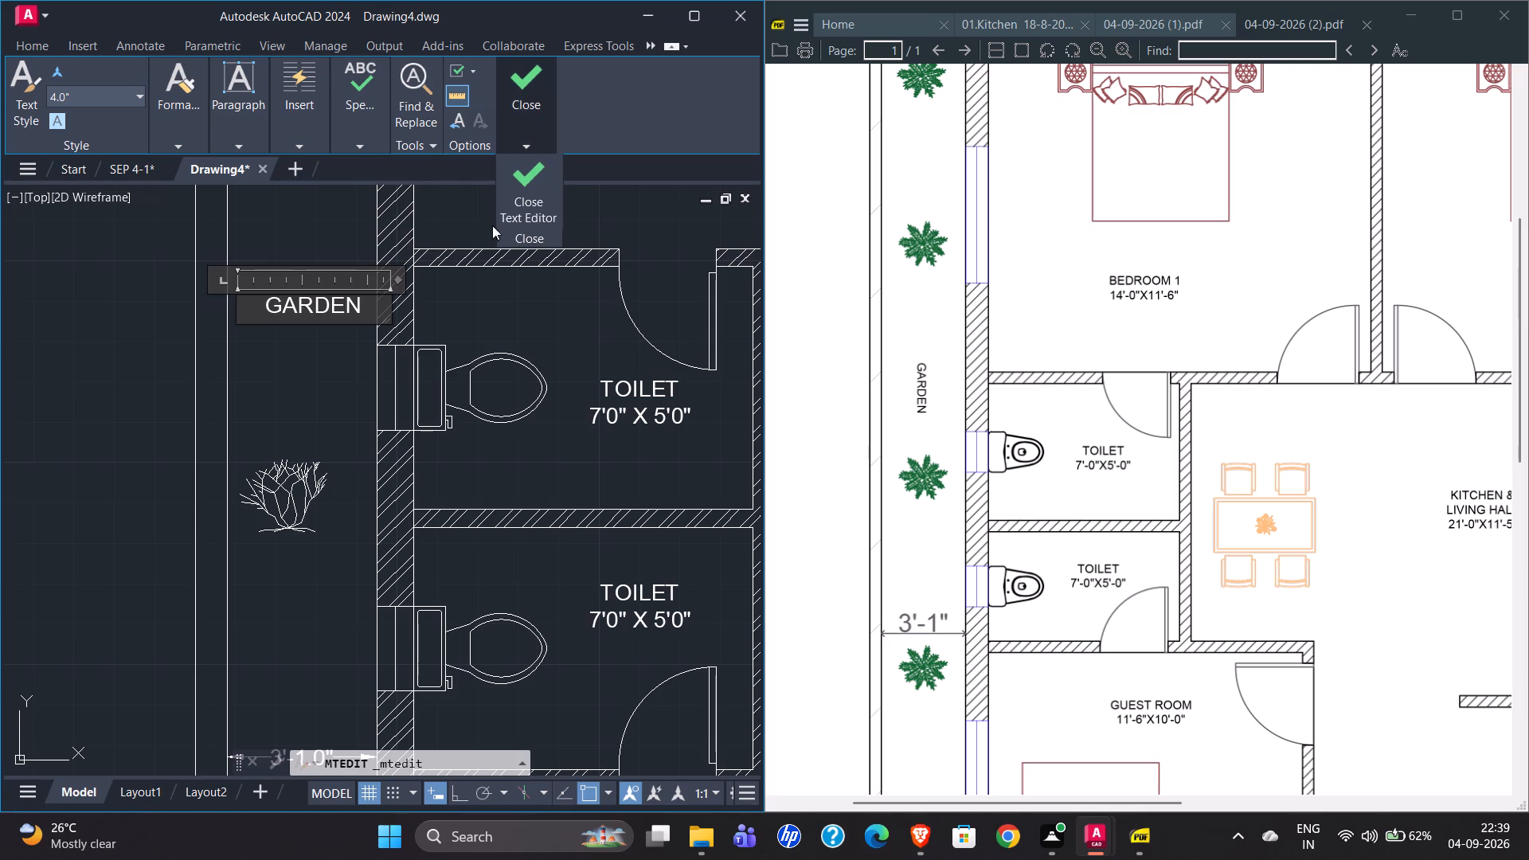
pyautogui.click(501, 205)
# Rotate the GARDEN label 90° about its box corner so it reads vertically, using Ortho.
pyautogui.click(303, 304)
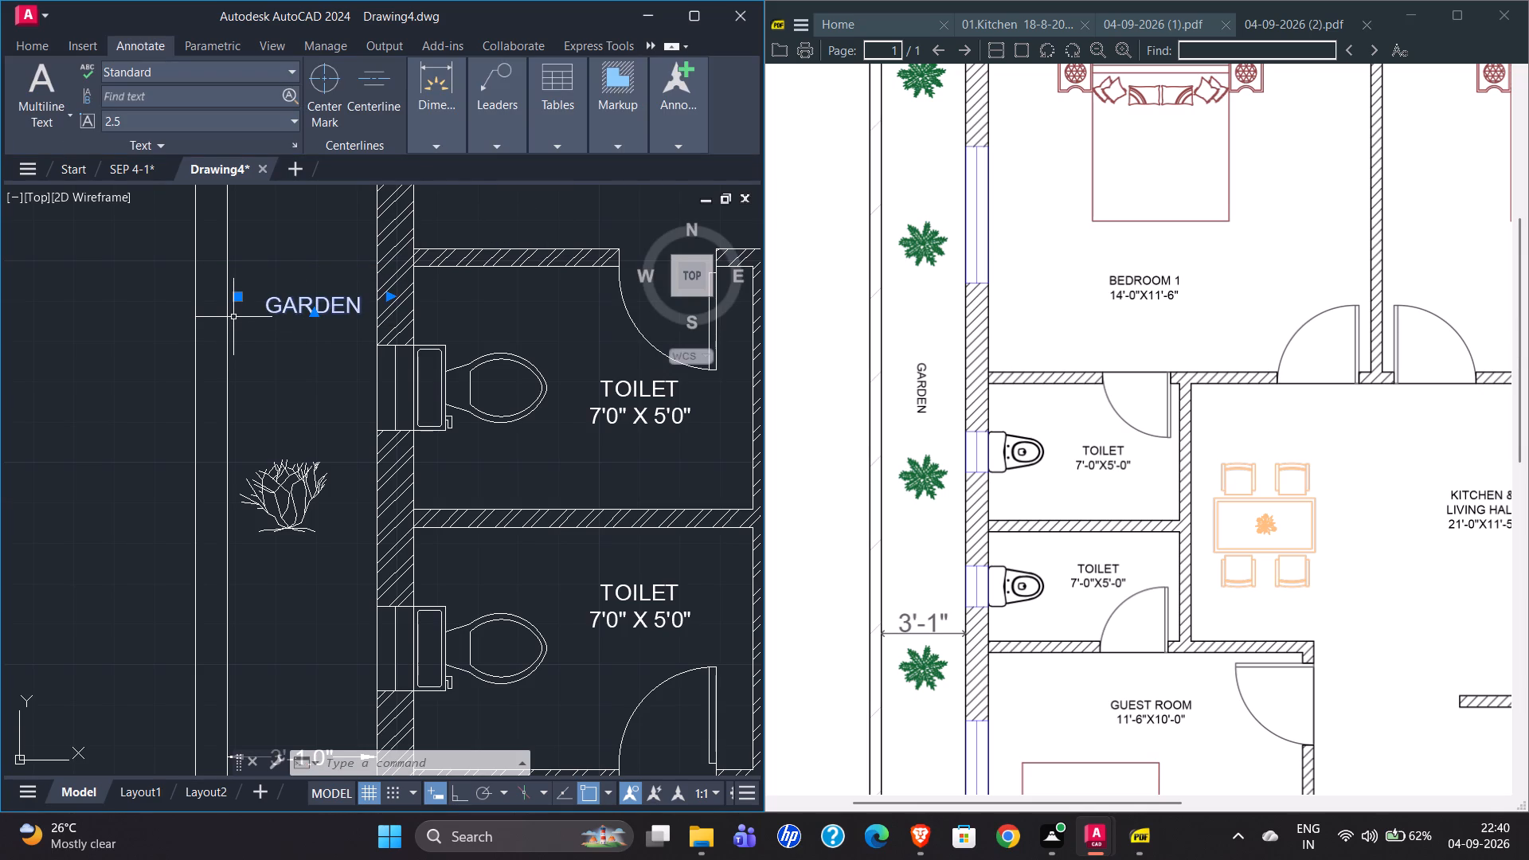
pyautogui.write('RO')
pyautogui.press('Return')
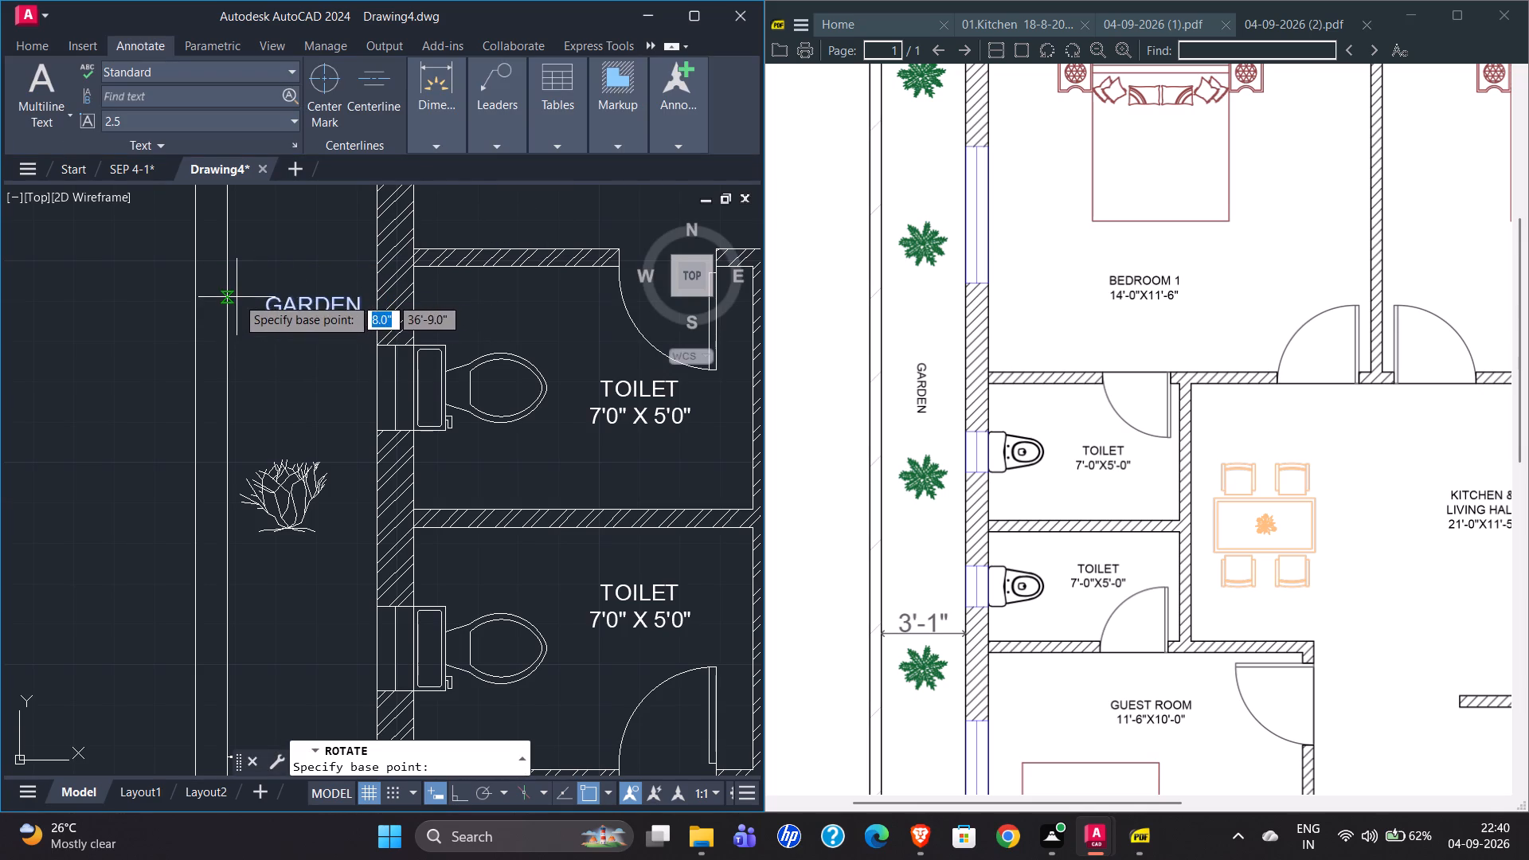
pyautogui.click(236, 297)
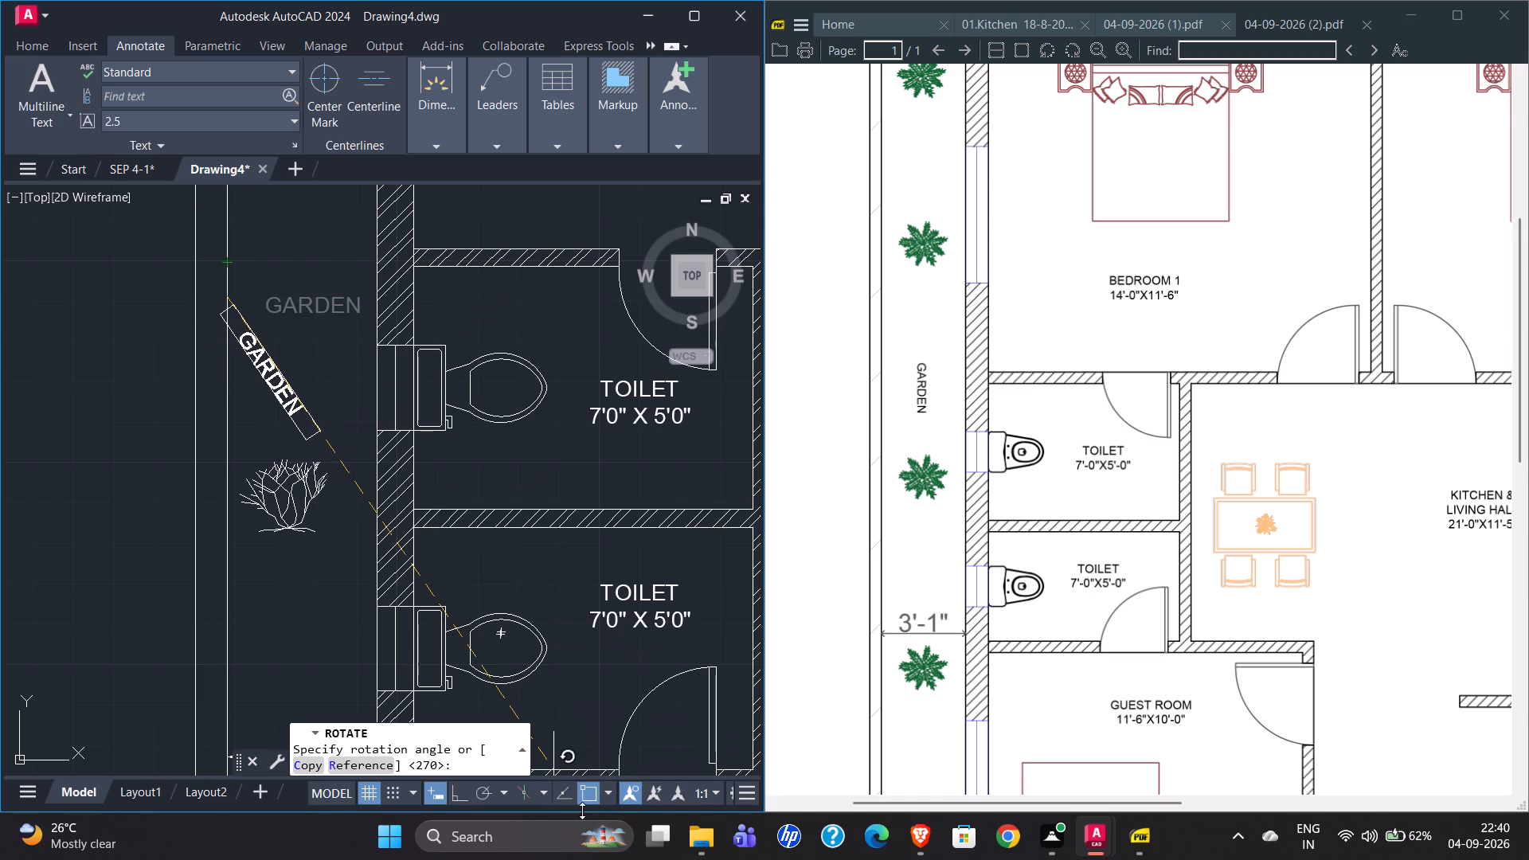
pyautogui.click(461, 799)
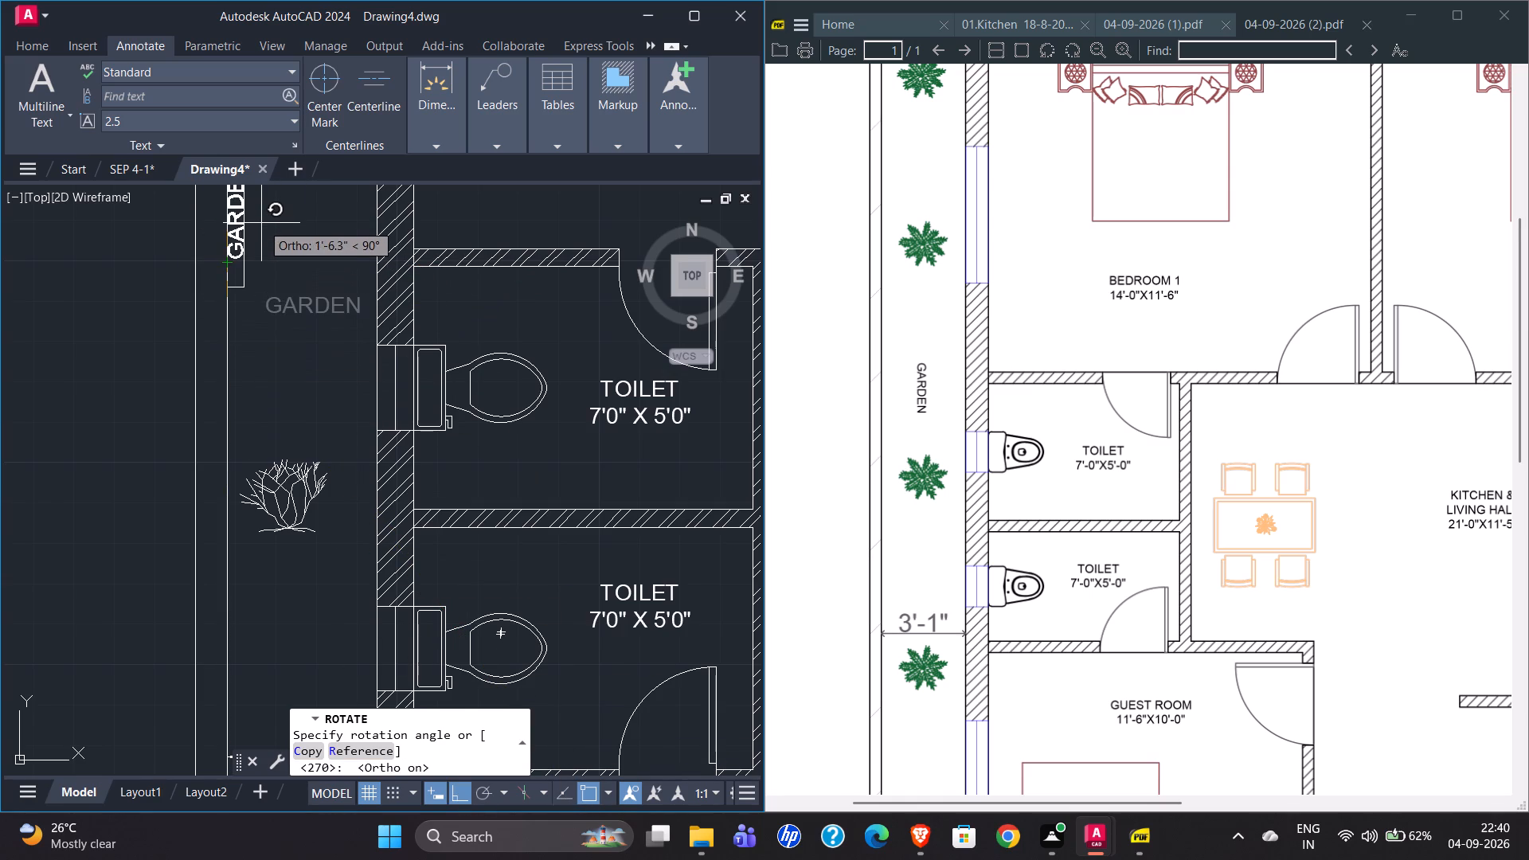
pyautogui.click(261, 223)
# Move the vertical GARDEN label to the middle of the garden strip, between the two plants beside the upper toilet.
pyautogui.scroll(-2, 272, 415)
pyautogui.scroll(2, 239, 321)
pyautogui.click(284, 368)
pyautogui.press('m')
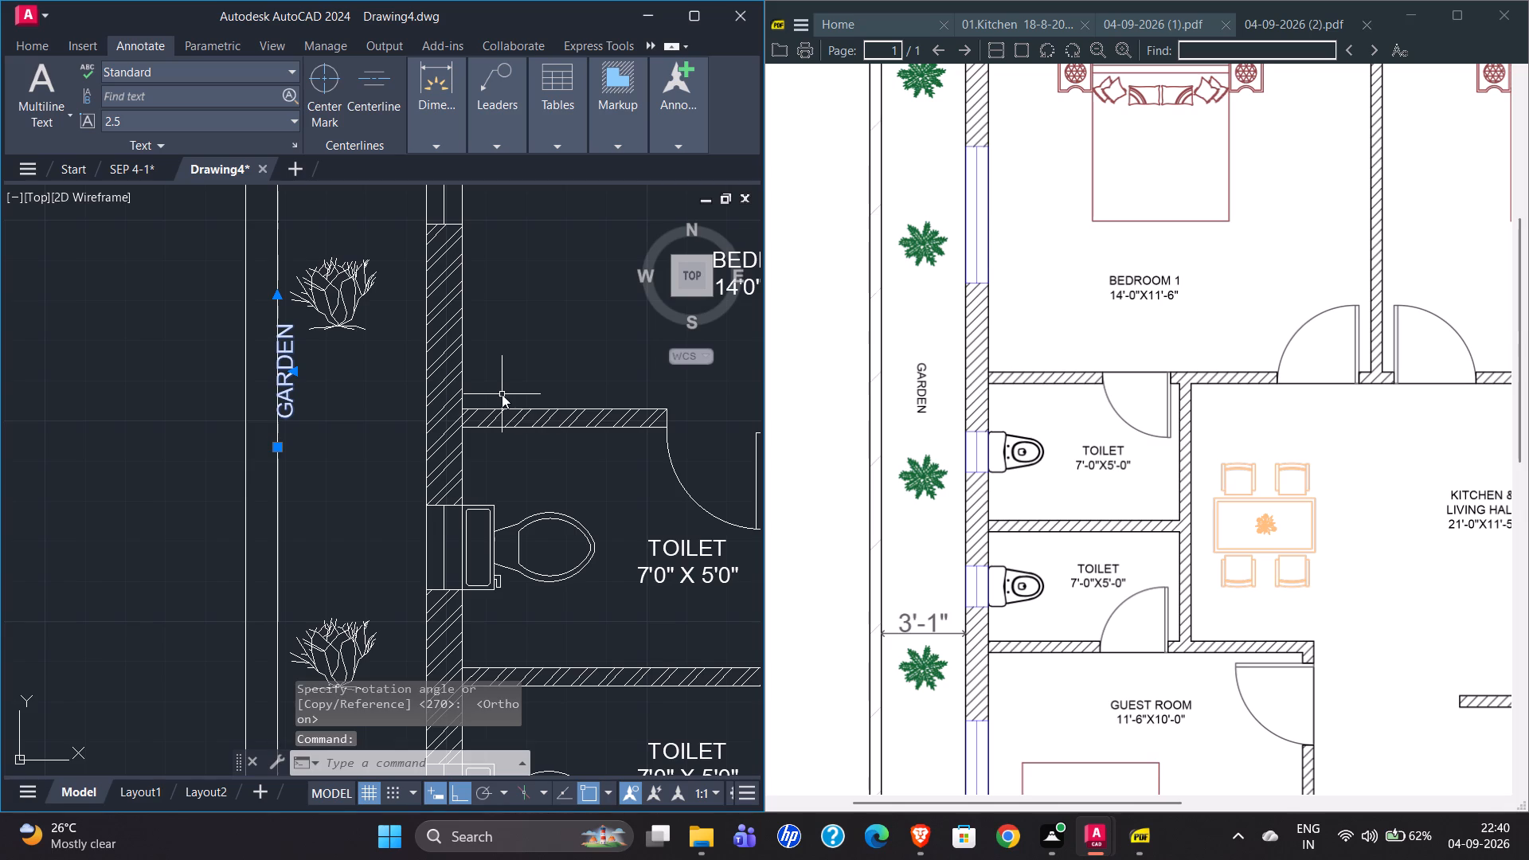
pyautogui.press('Return')
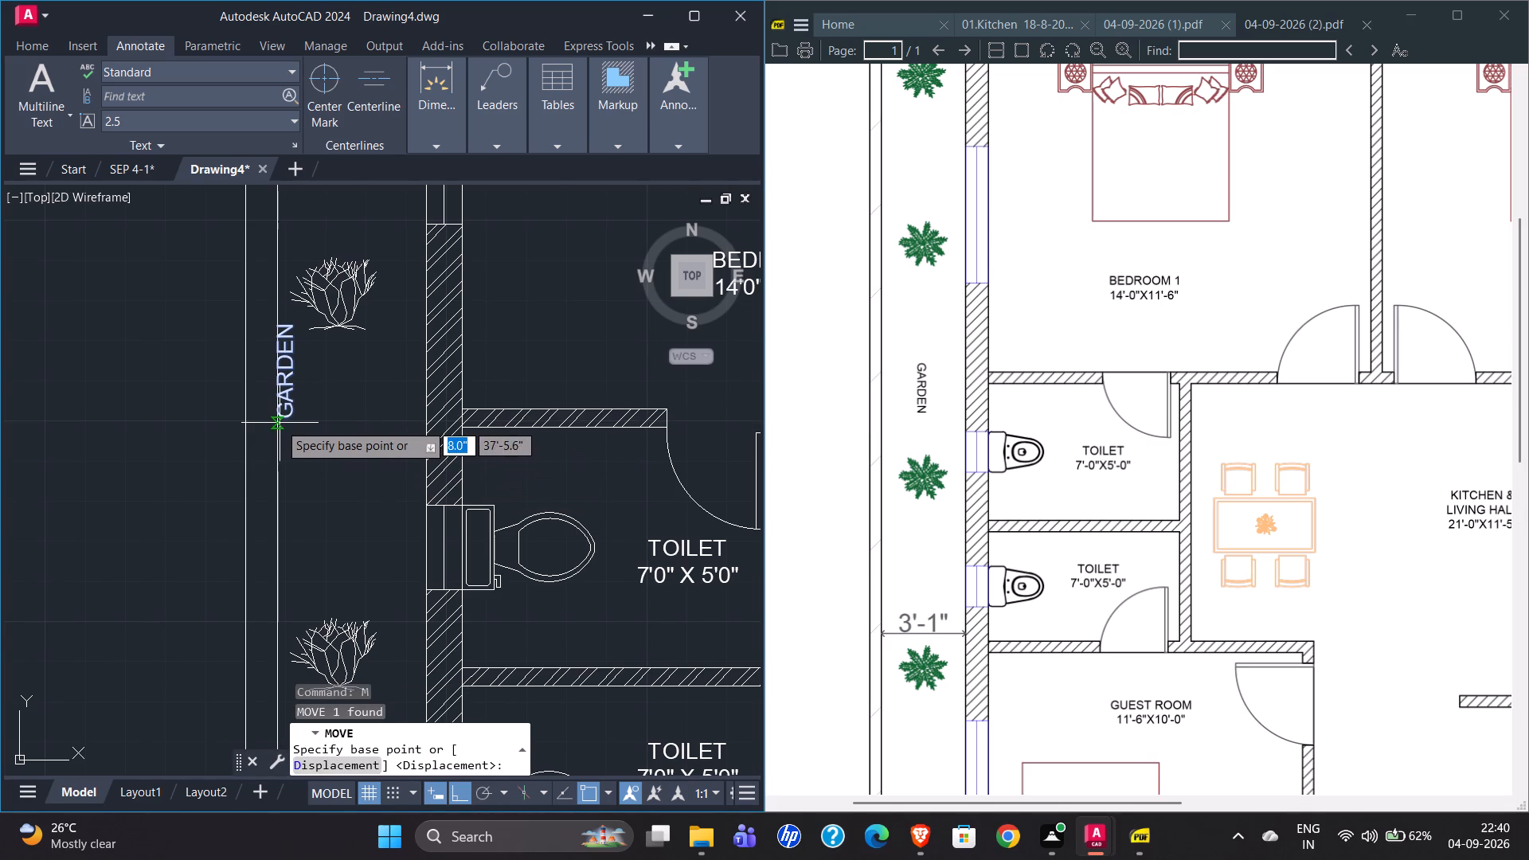
pyautogui.click(279, 423)
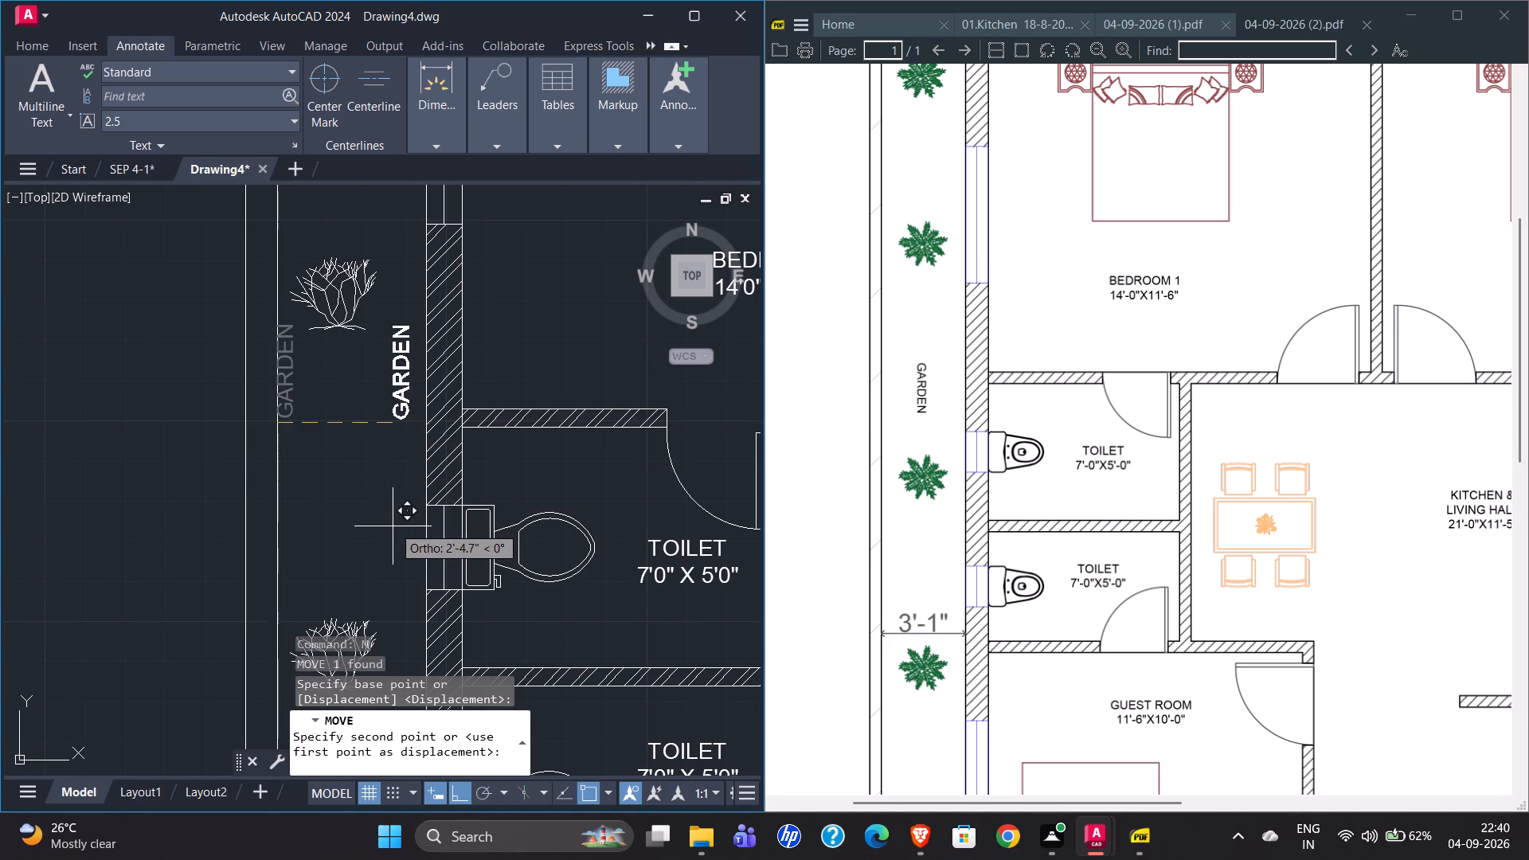
pyautogui.click(463, 799)
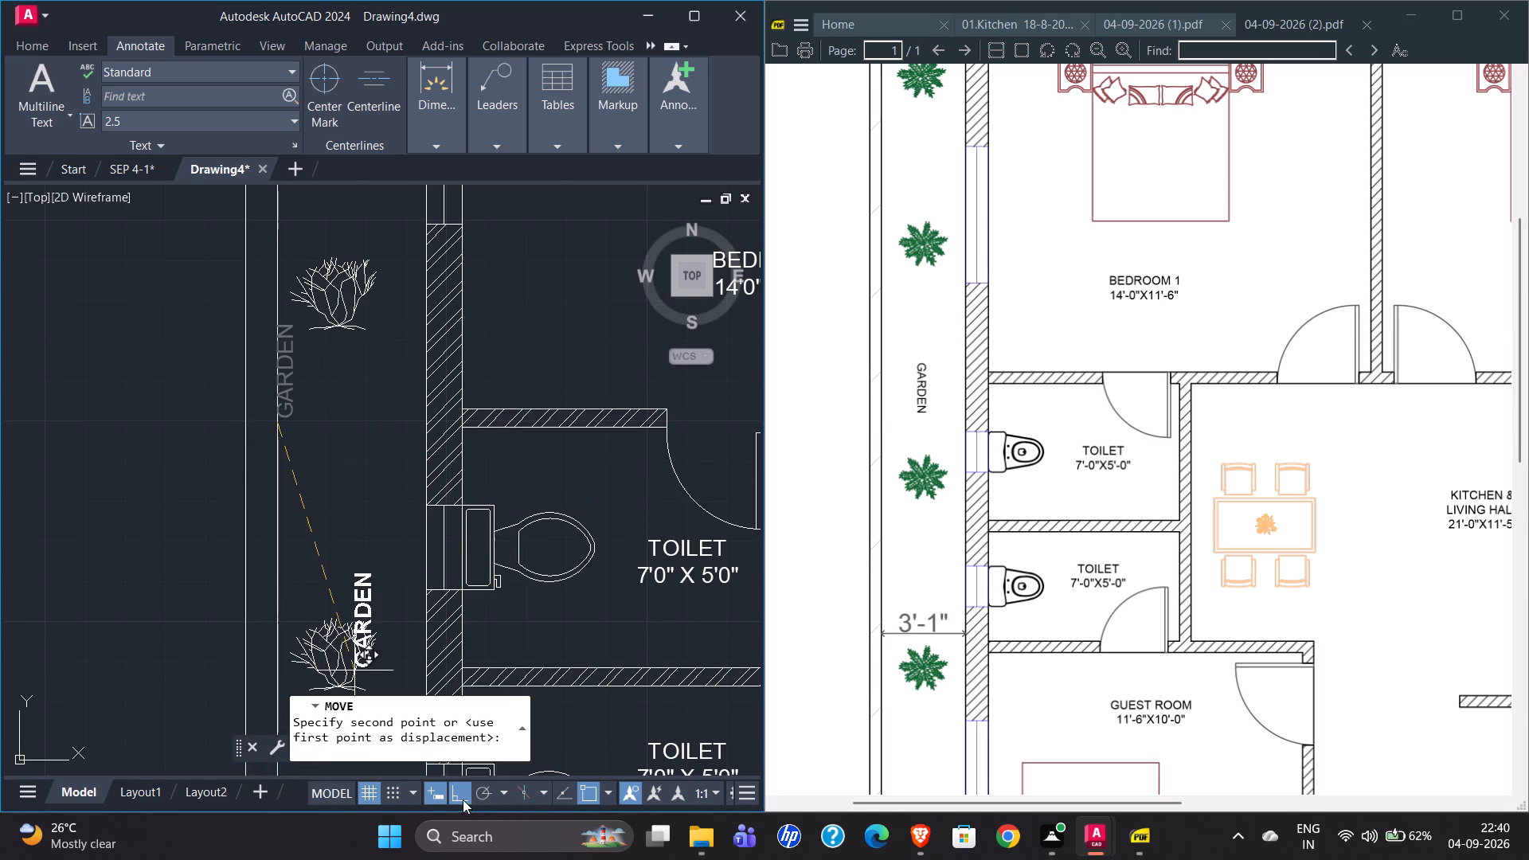
pyautogui.click(334, 501)
# Copy the vertical GARDEN label into the 4' wide passage outside the kitchen door.
pyautogui.click(339, 490)
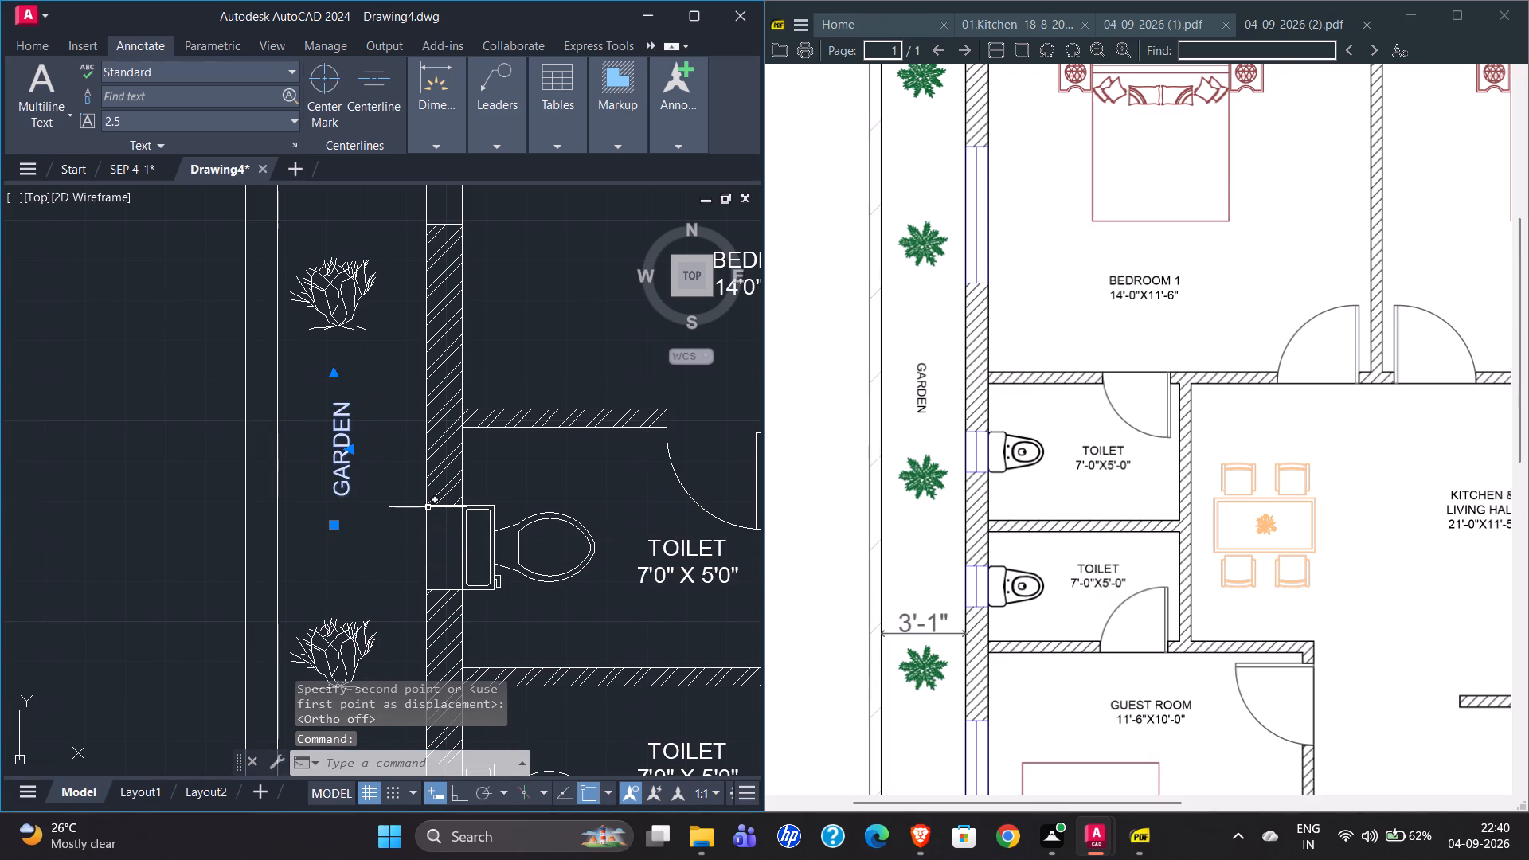
pyautogui.write('CO')
pyautogui.press('Return')
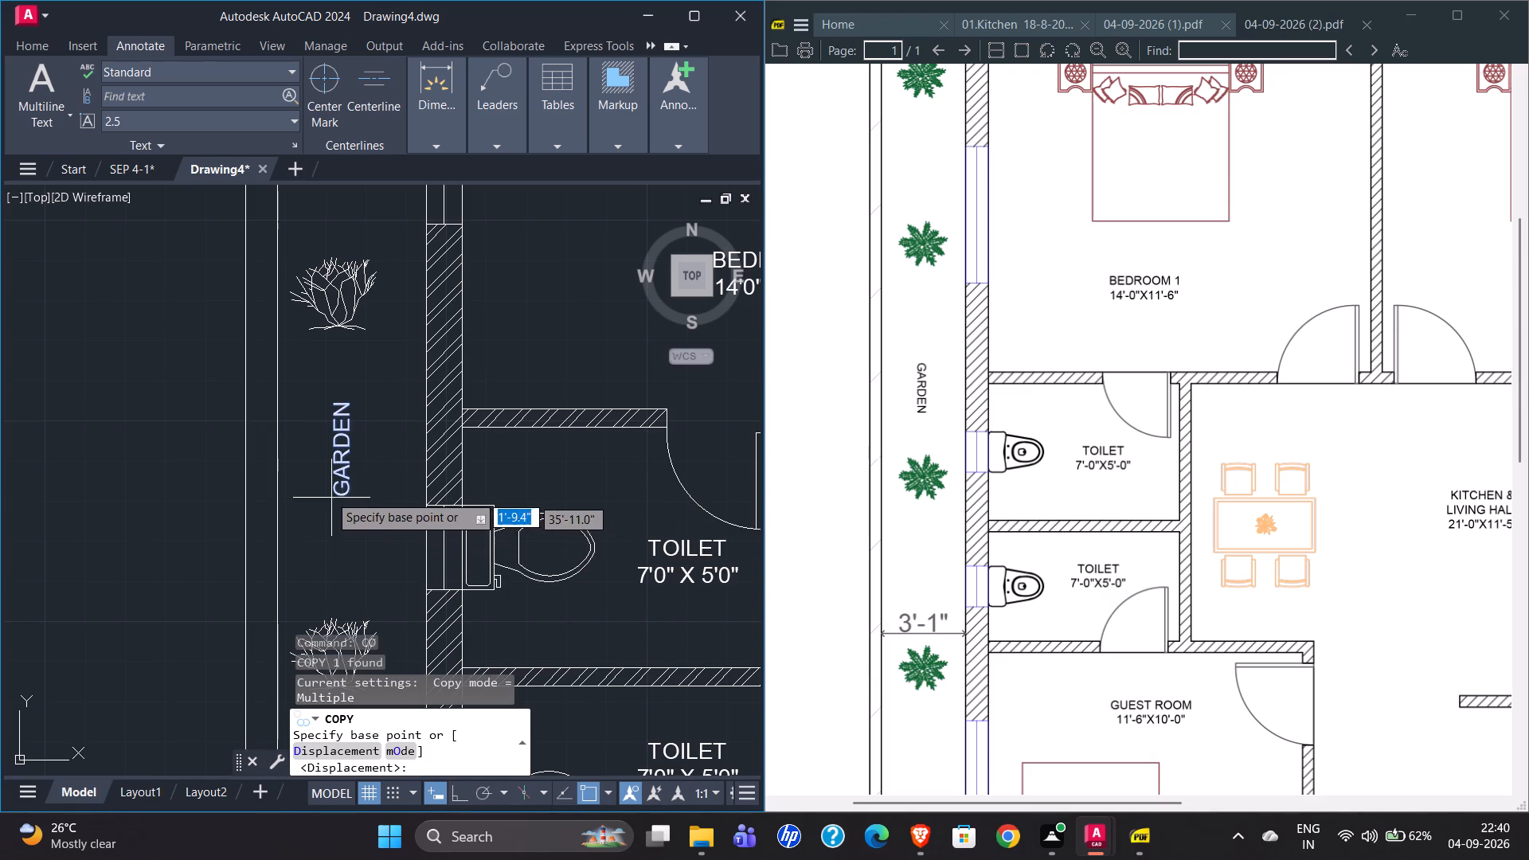
pyautogui.click(328, 494)
pyautogui.scroll(-3, 80, 529)
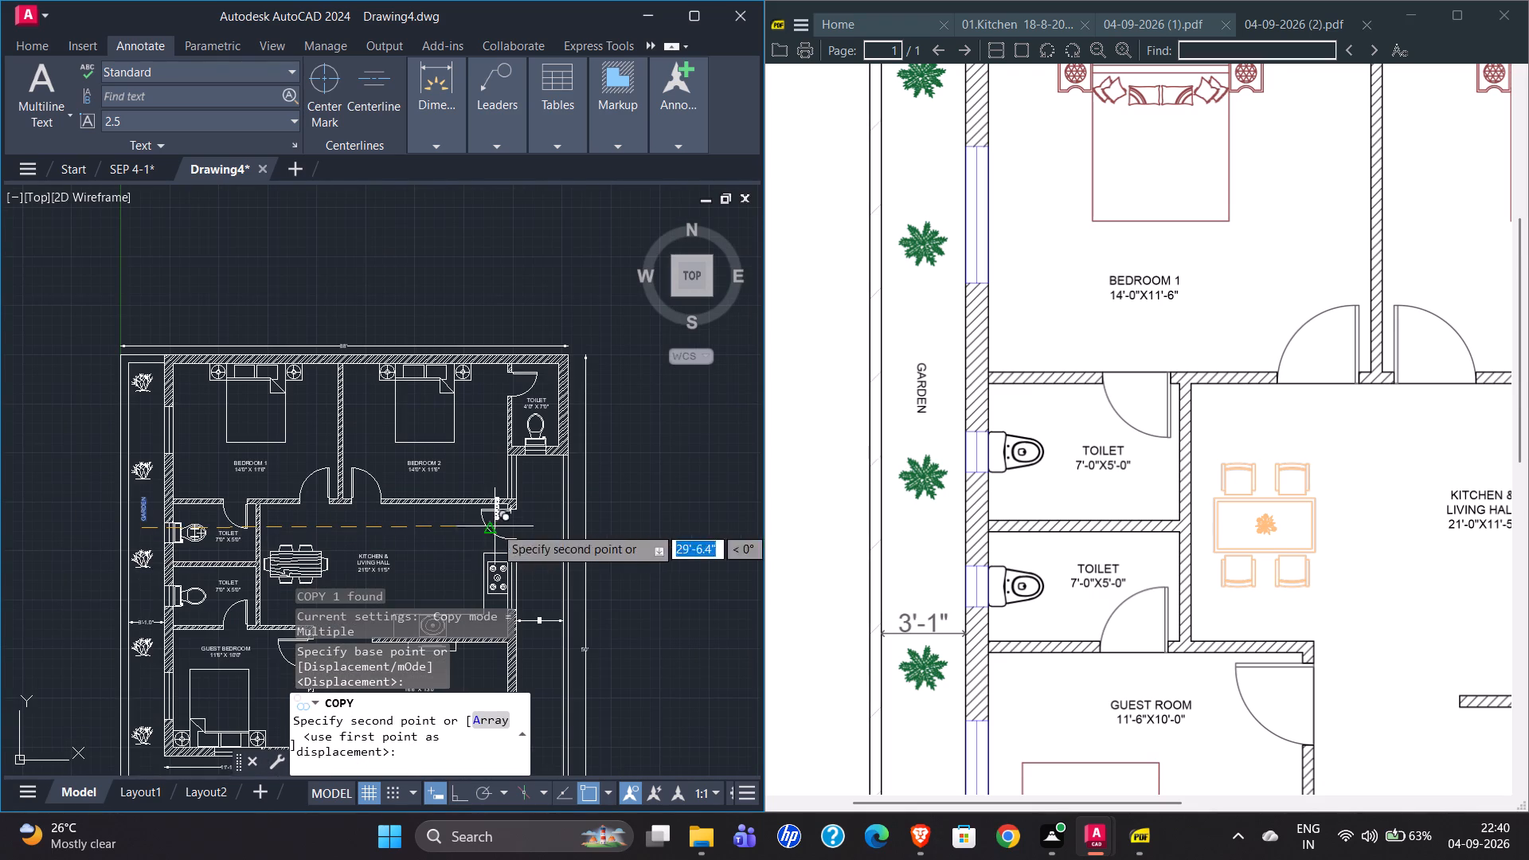
pyautogui.scroll(2, 541, 545)
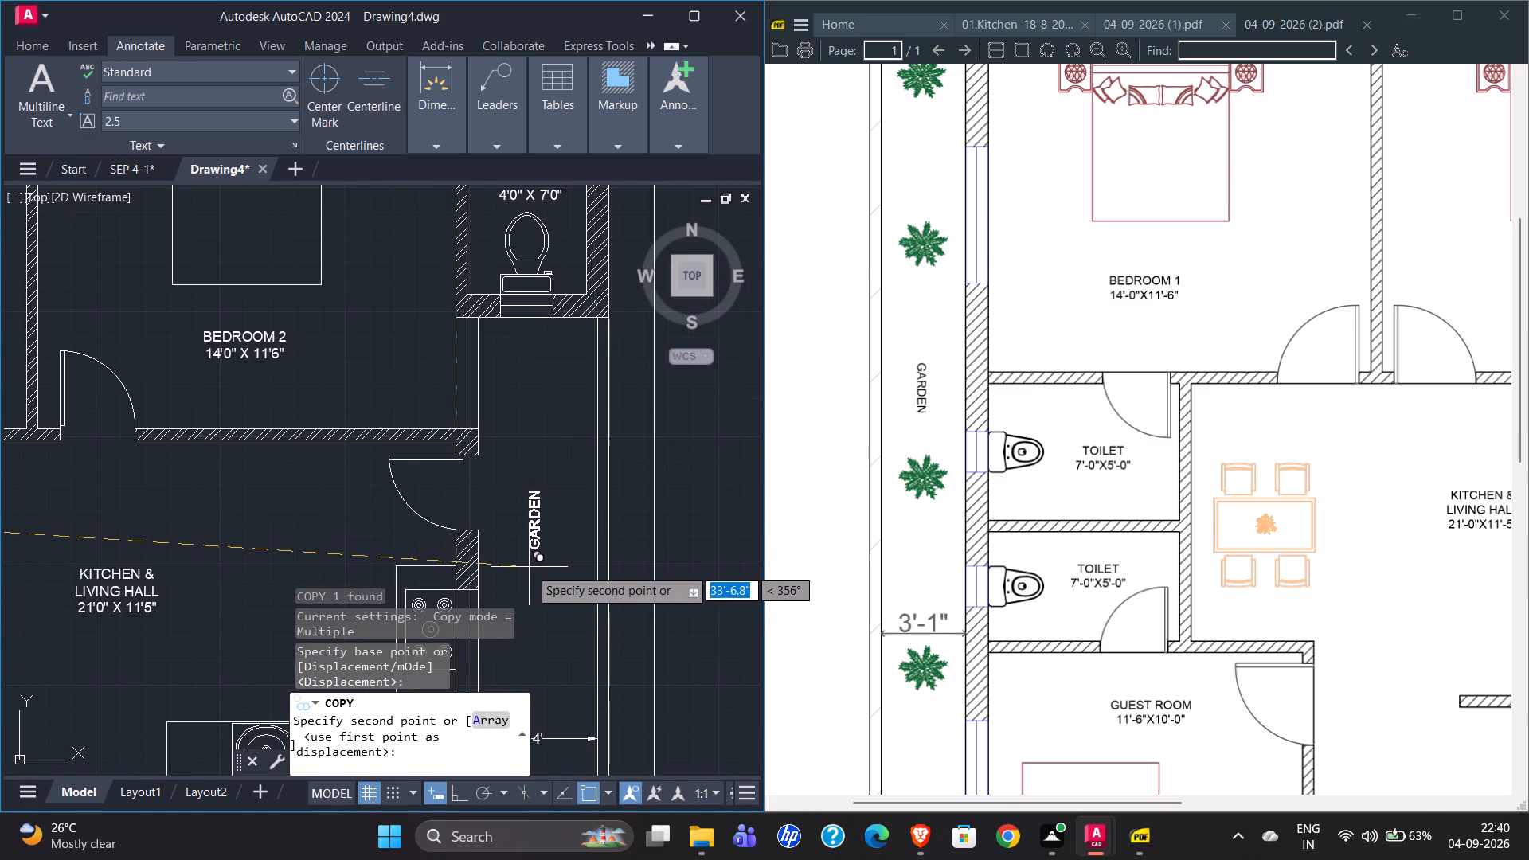
pyautogui.click(529, 568)
pyautogui.press('Escape')
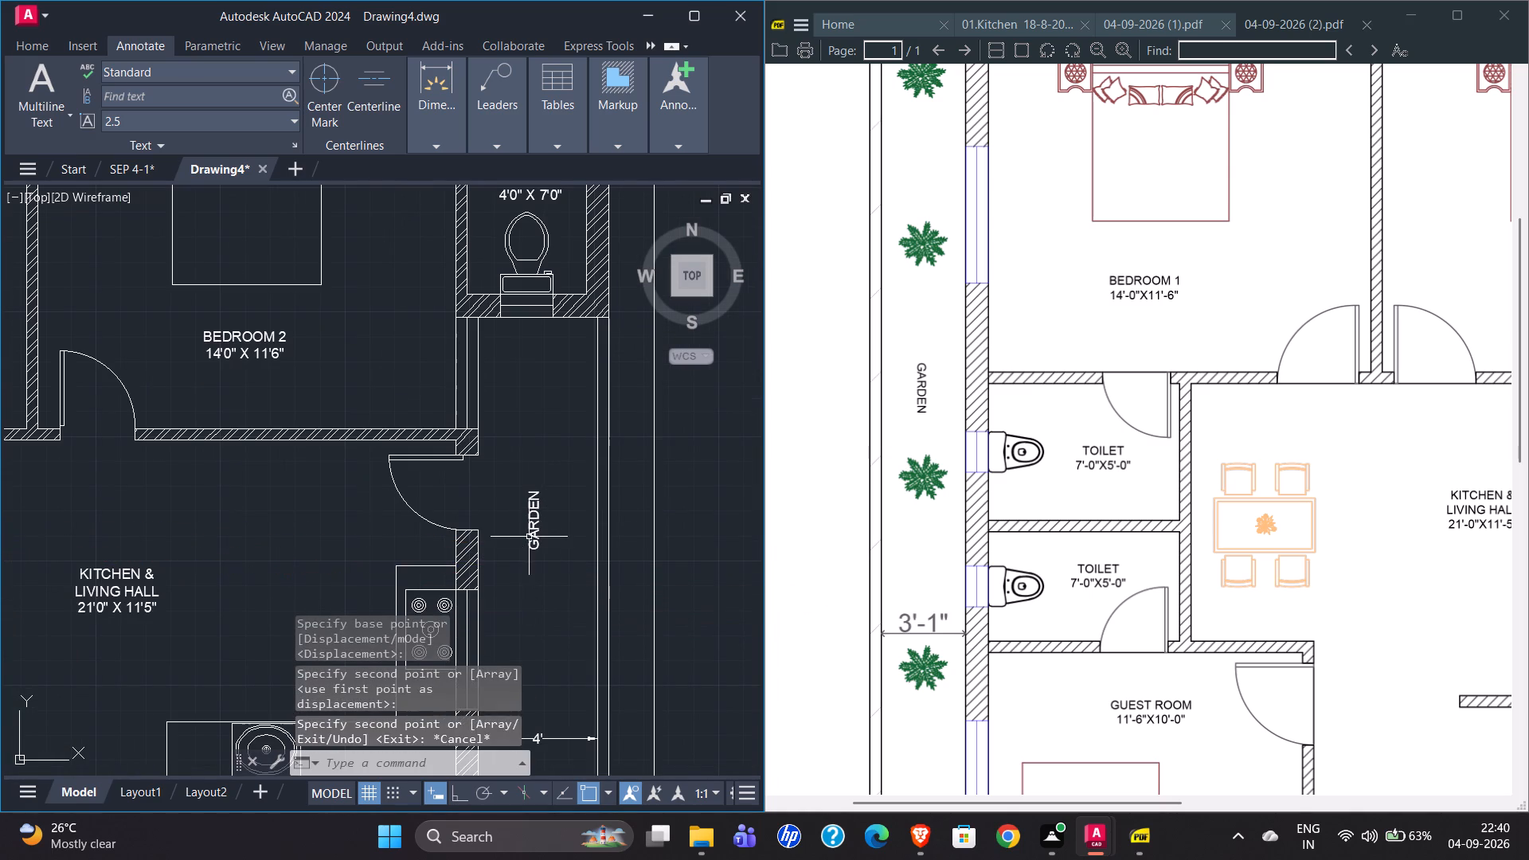
# Replace the text of the copied vertical label outside the kitchen with PASSAGE and finish editing.
pyautogui.doubleClick(529, 537)
pyautogui.moveTo(608, 572); pyautogui.dragTo(529, 574)
pyautogui.write('PAA')
pyautogui.press('BackSpace')
pyautogui.write('SSAGE')
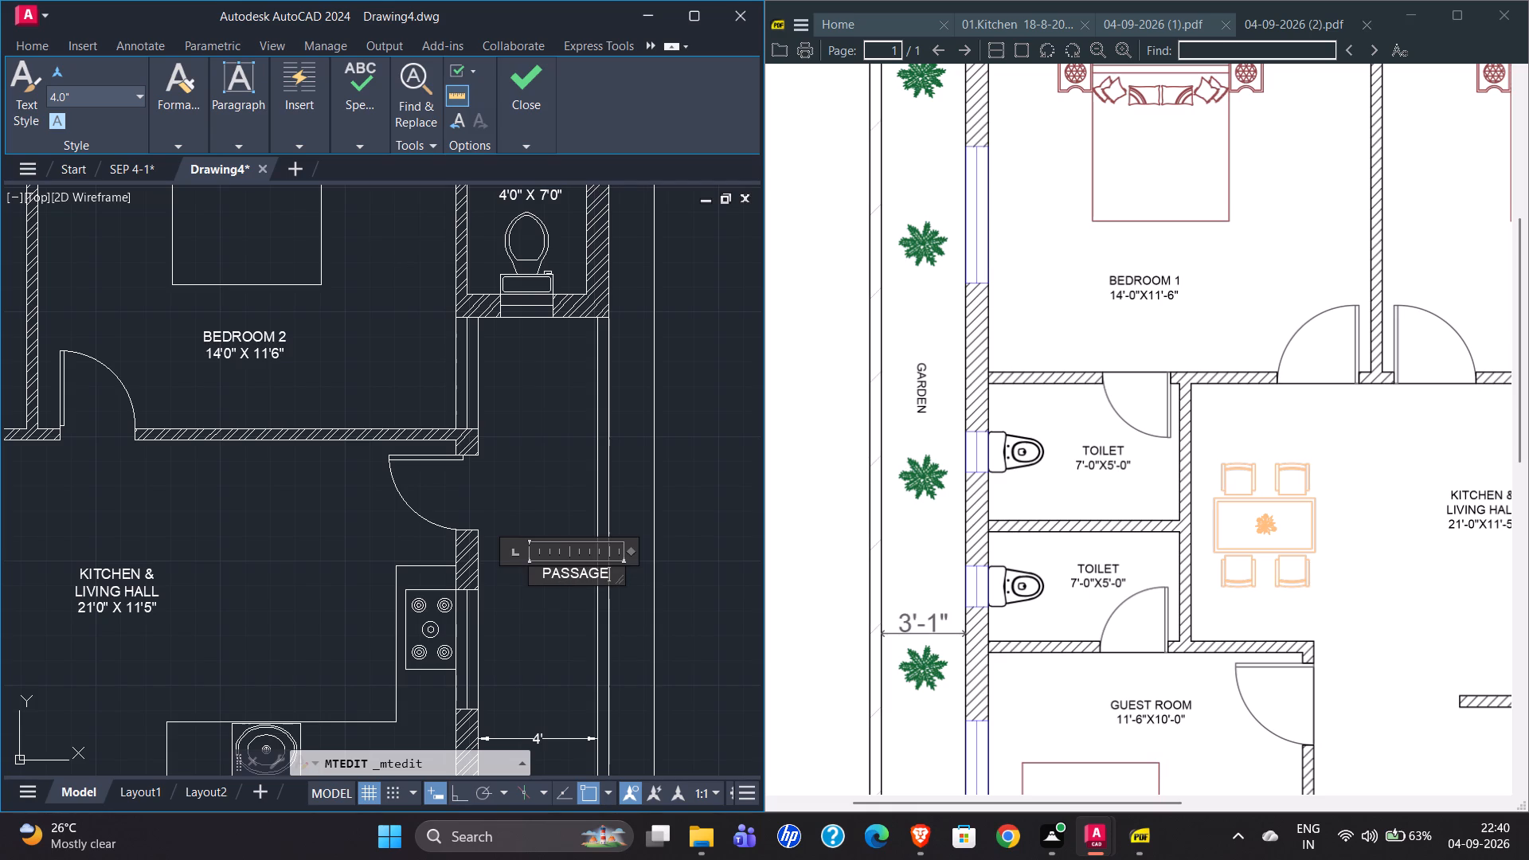
pyautogui.click(542, 115)
pyautogui.click(522, 190)
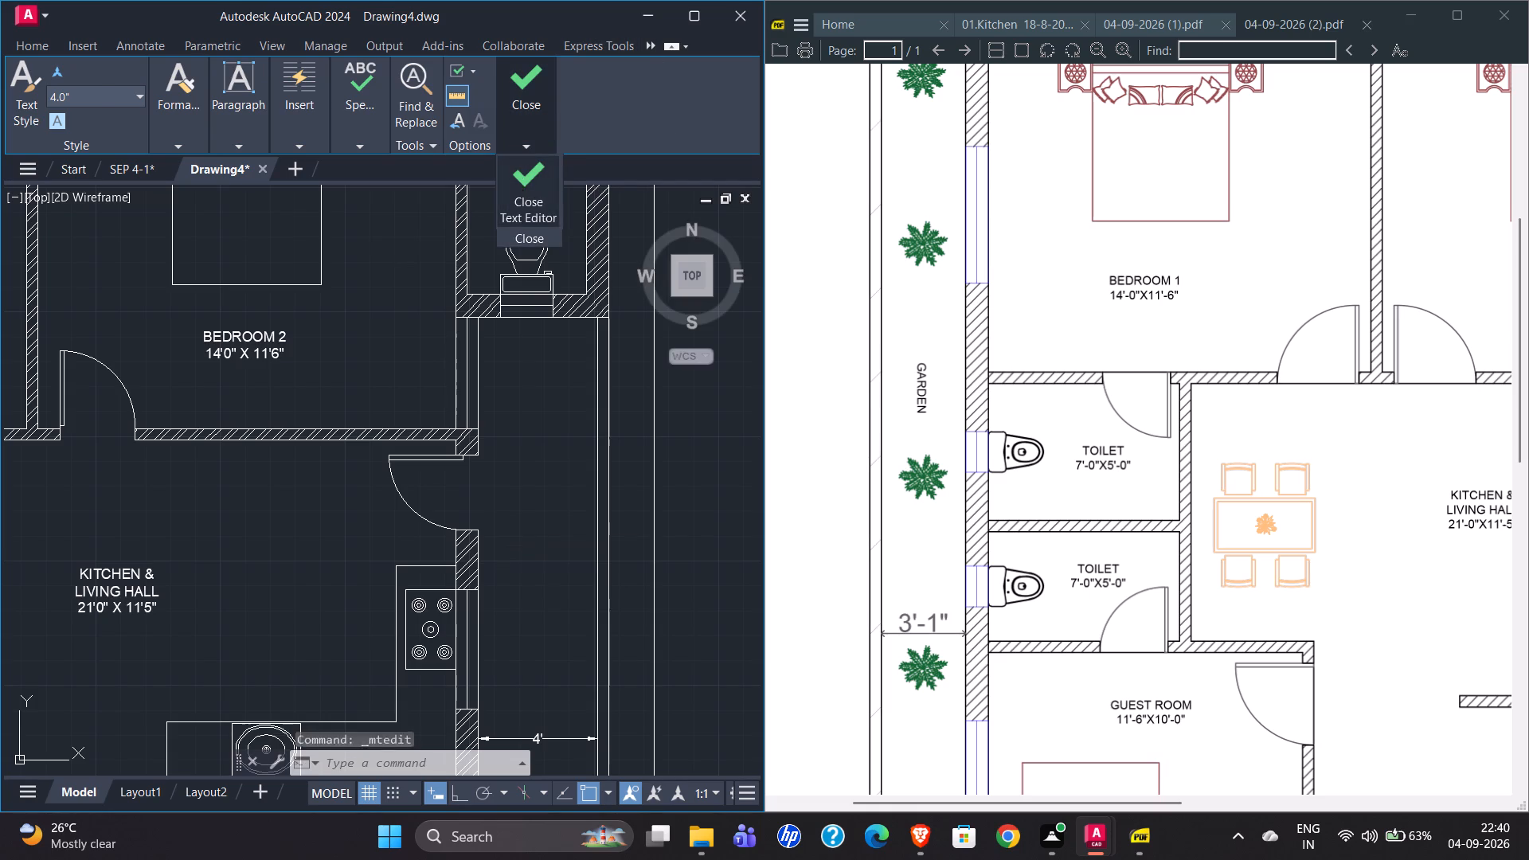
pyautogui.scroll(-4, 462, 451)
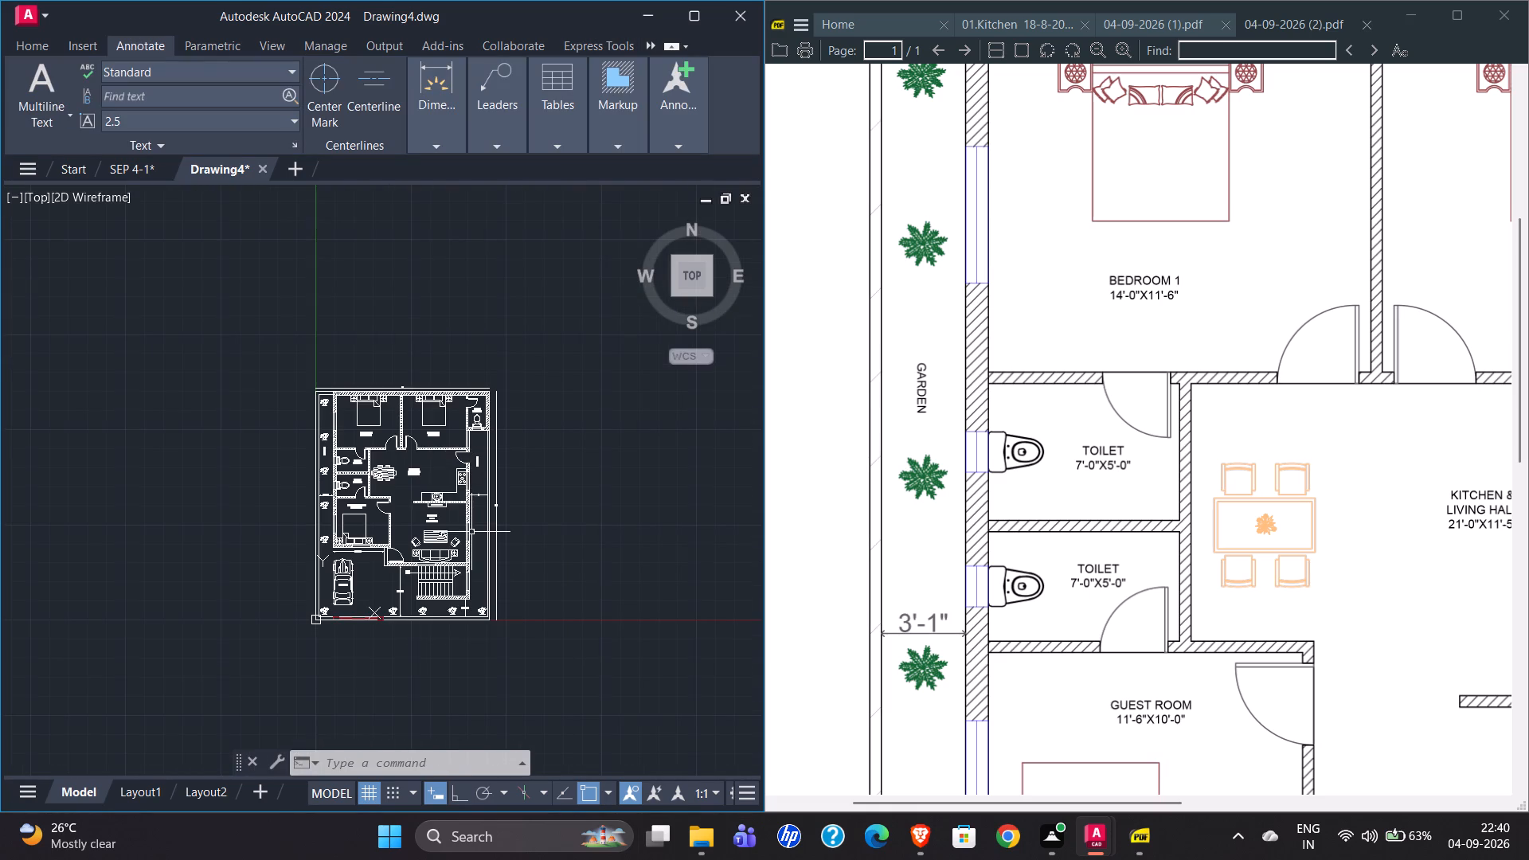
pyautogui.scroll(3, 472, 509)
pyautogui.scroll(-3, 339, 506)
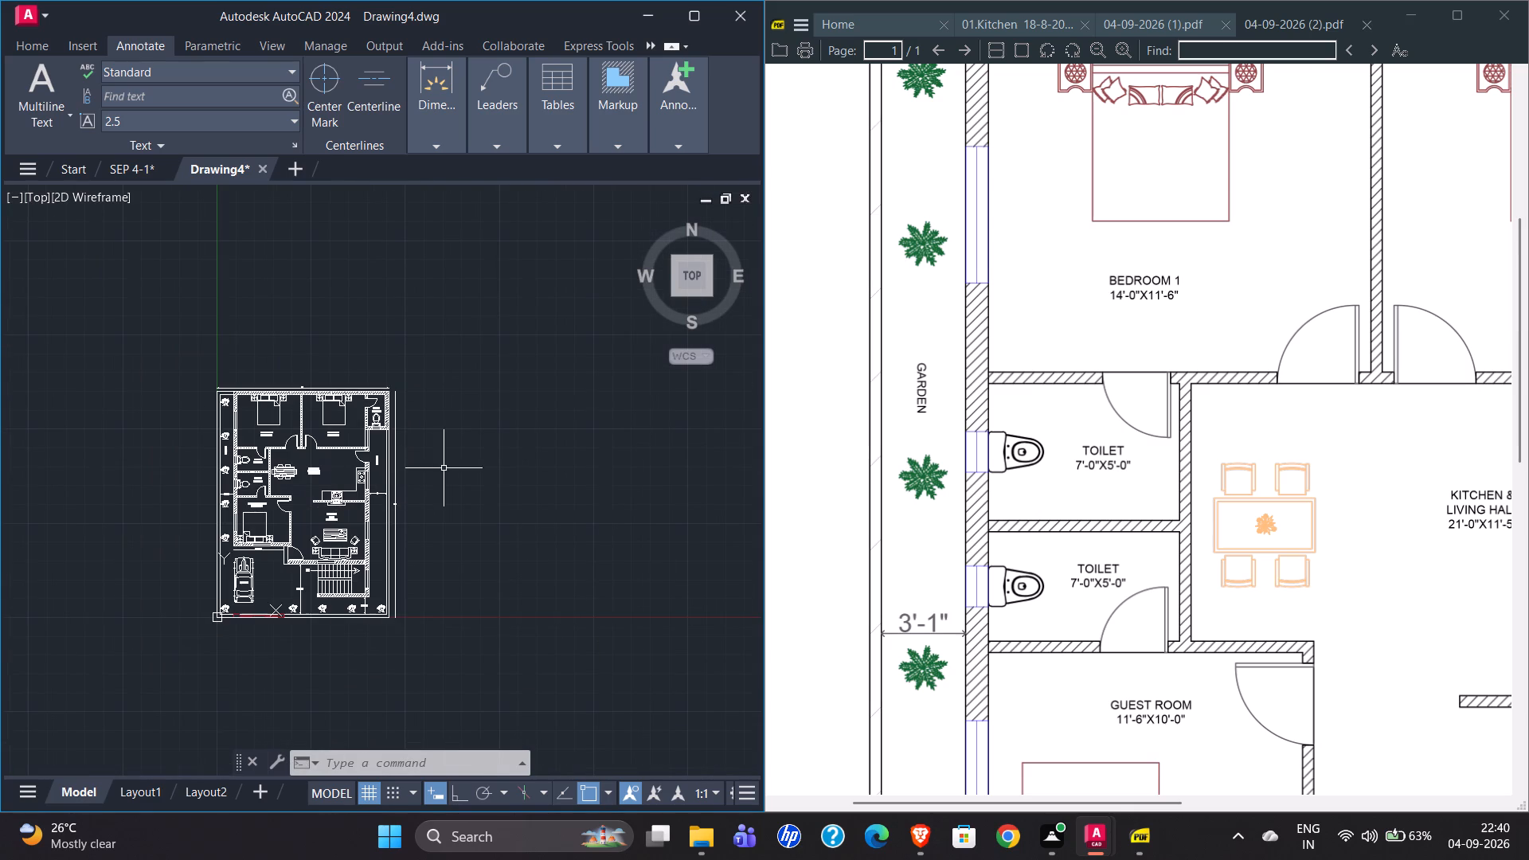
# Select the entire house plan, including its furniture, labels and dimensions, and combine it into one group.
pyautogui.click(177, 356)
pyautogui.click(509, 700)
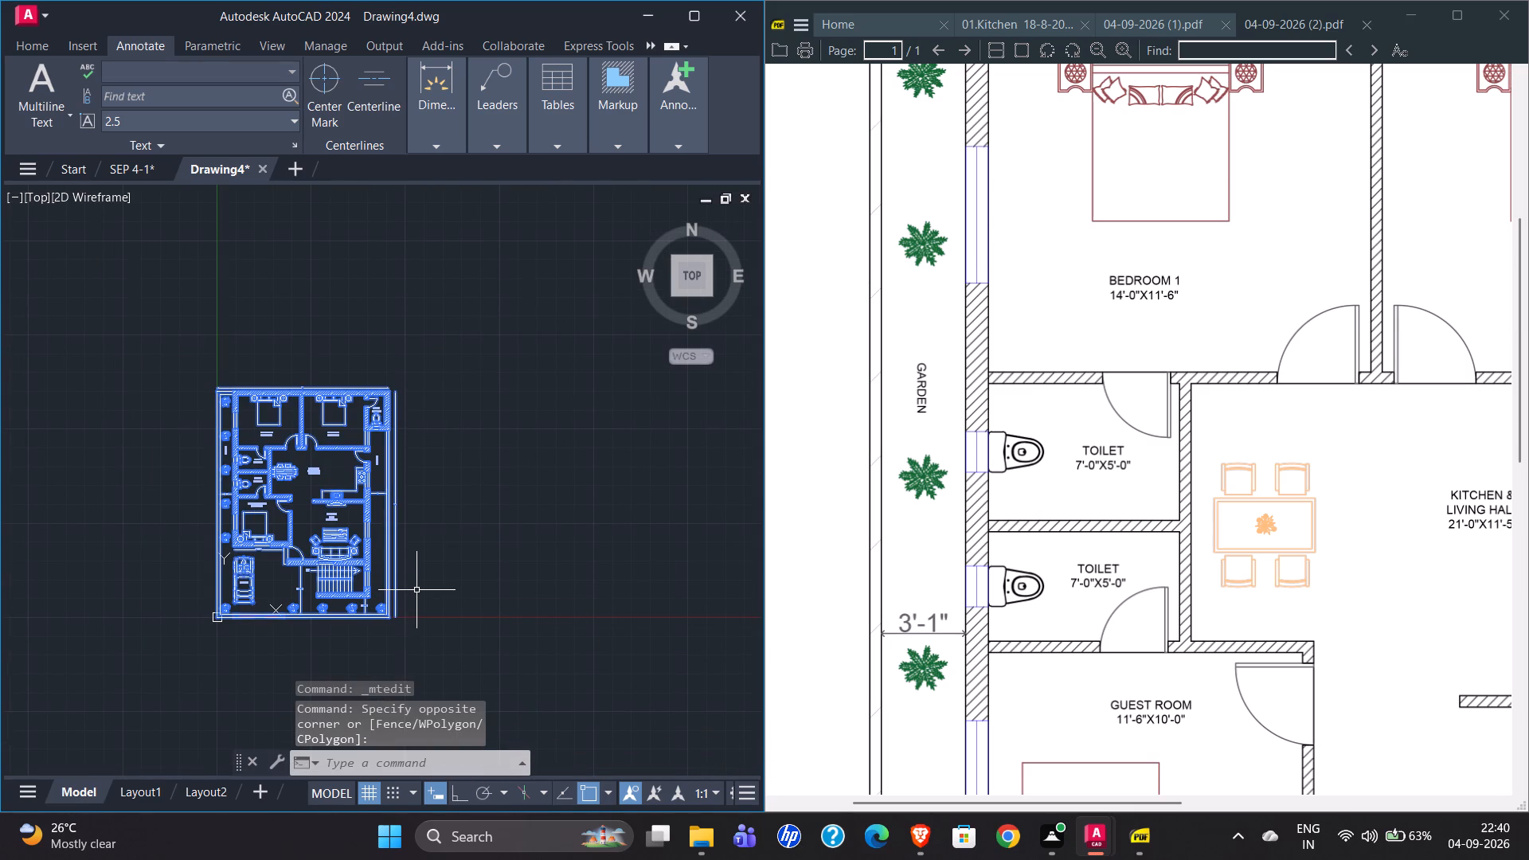
pyautogui.press('g')
pyautogui.press('Return')
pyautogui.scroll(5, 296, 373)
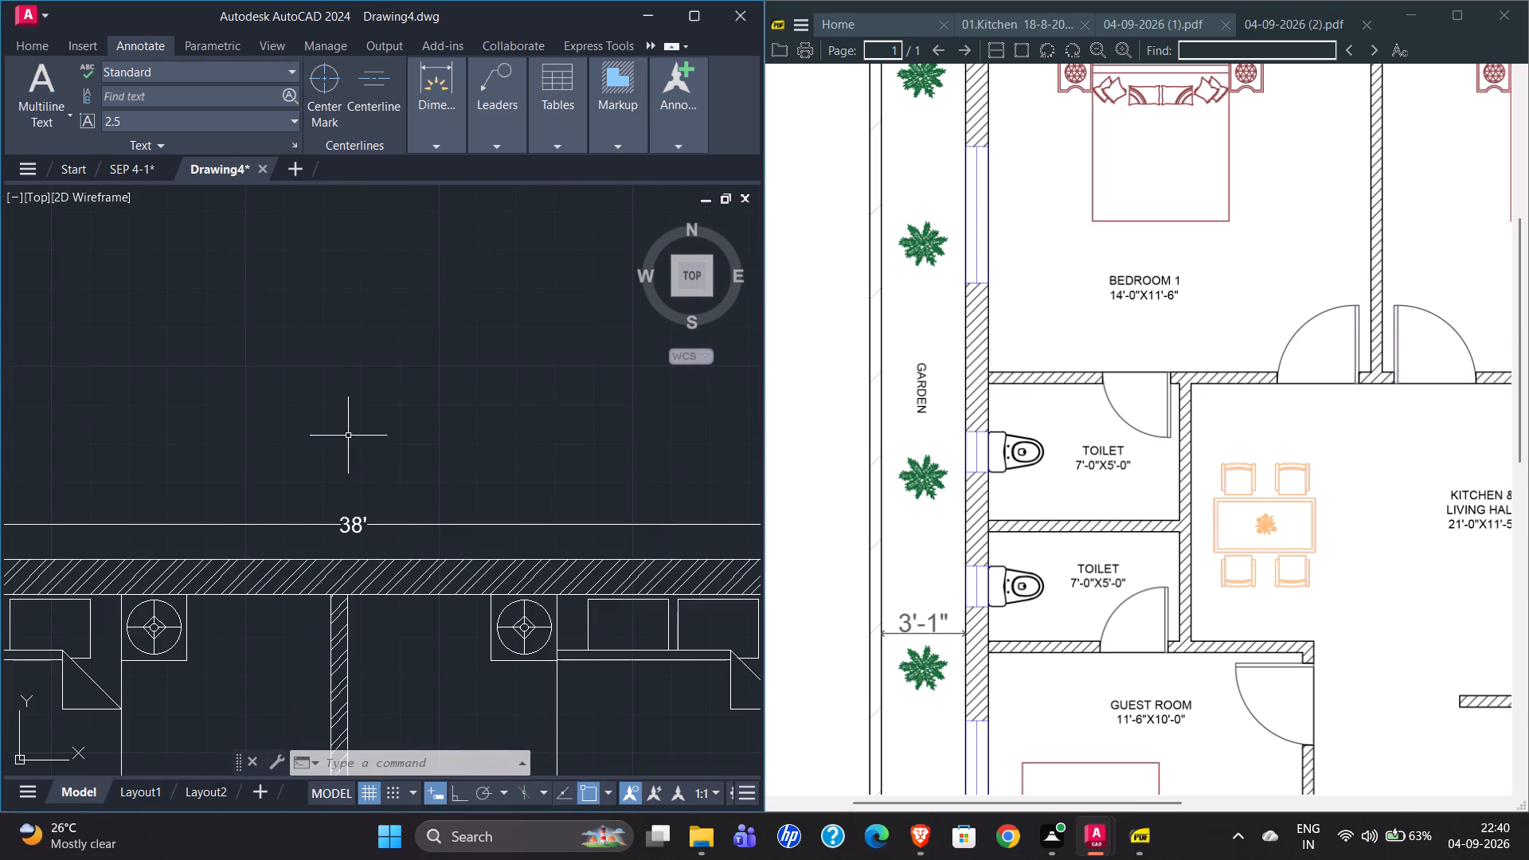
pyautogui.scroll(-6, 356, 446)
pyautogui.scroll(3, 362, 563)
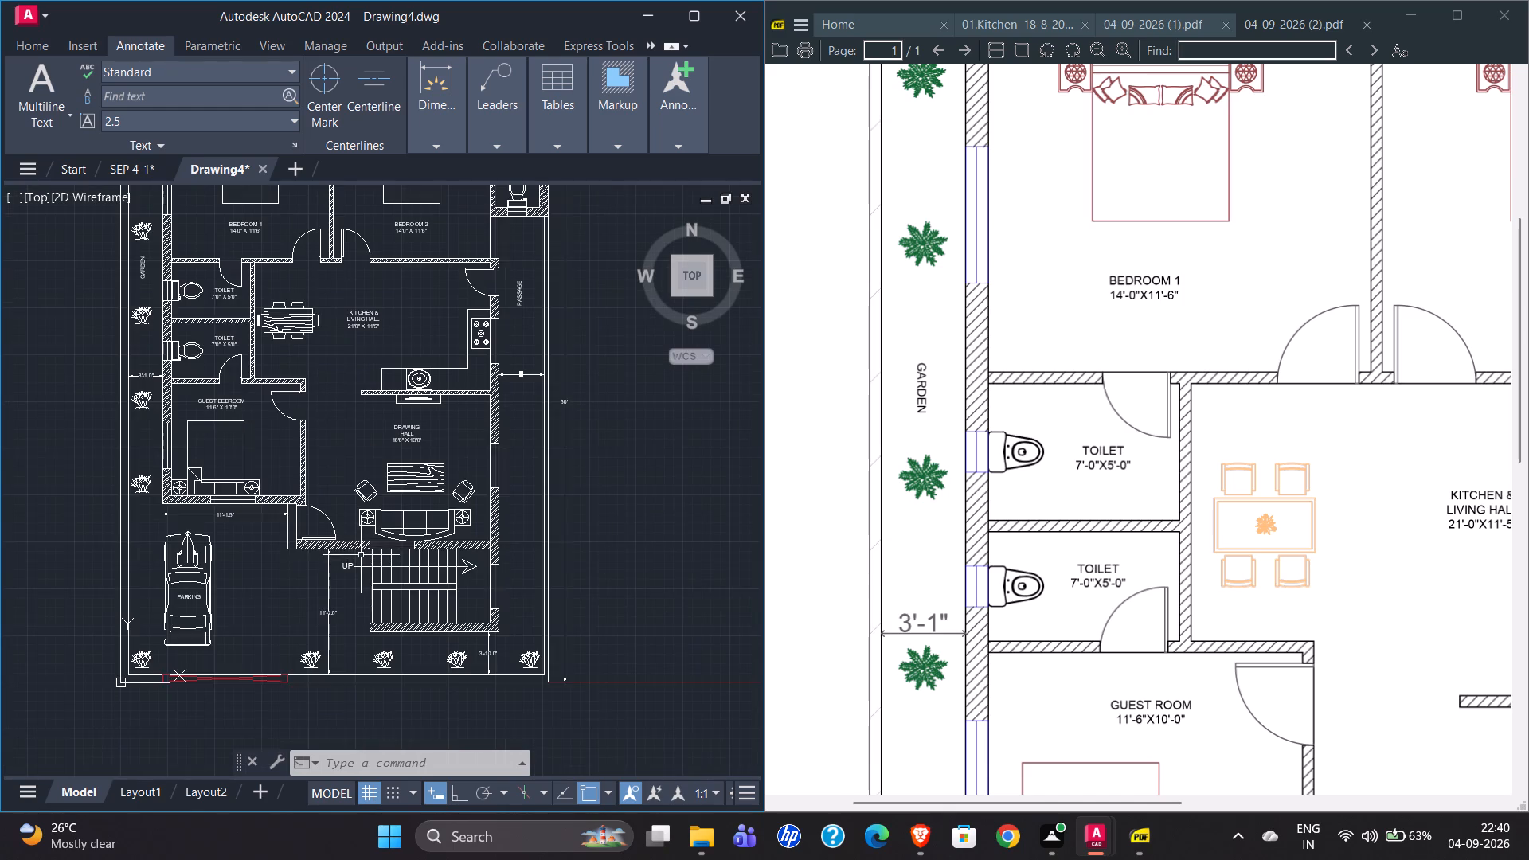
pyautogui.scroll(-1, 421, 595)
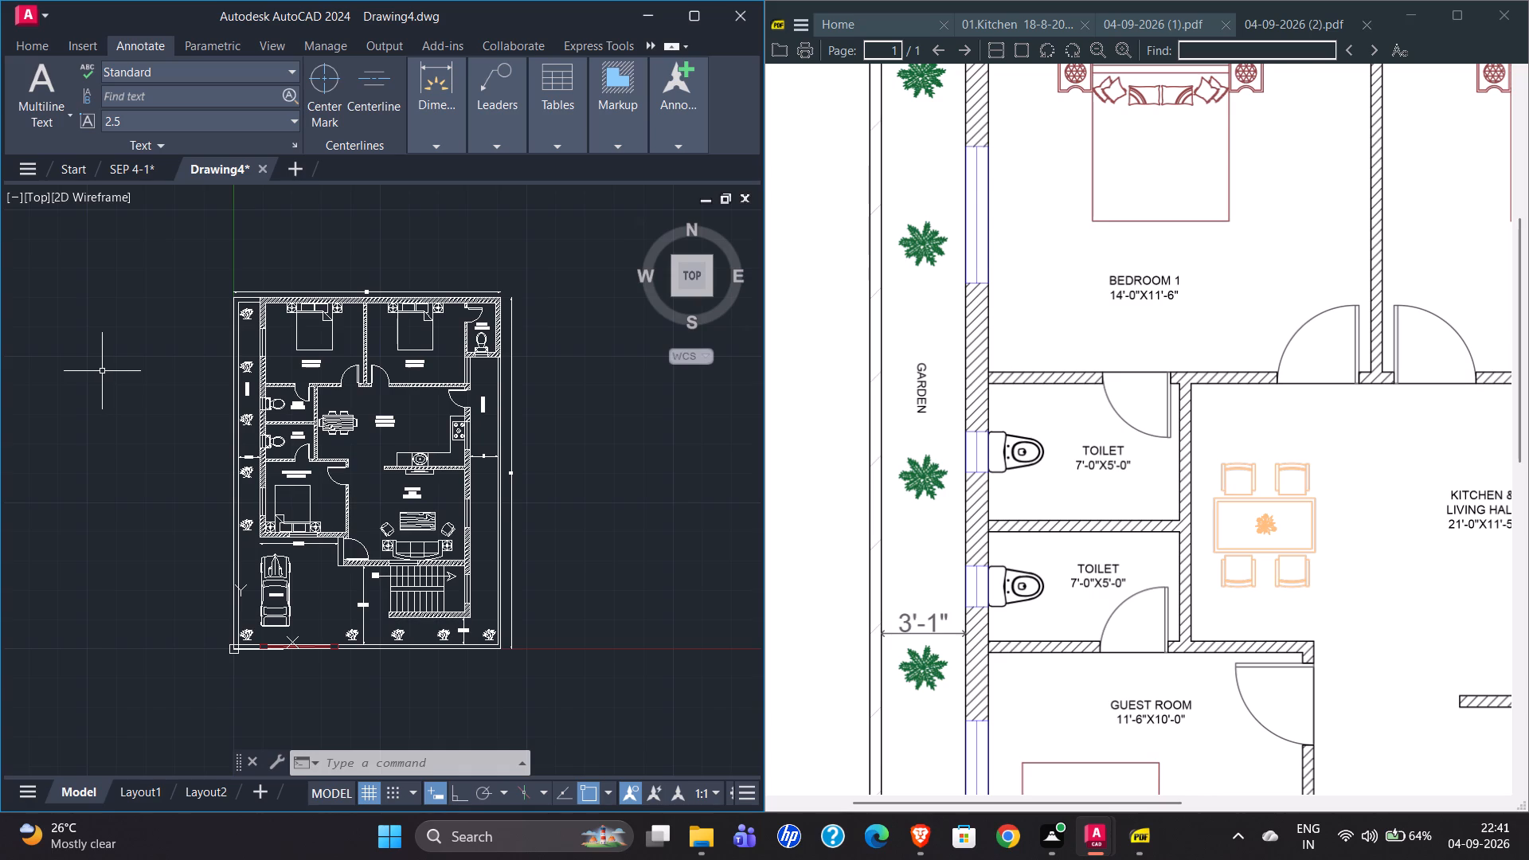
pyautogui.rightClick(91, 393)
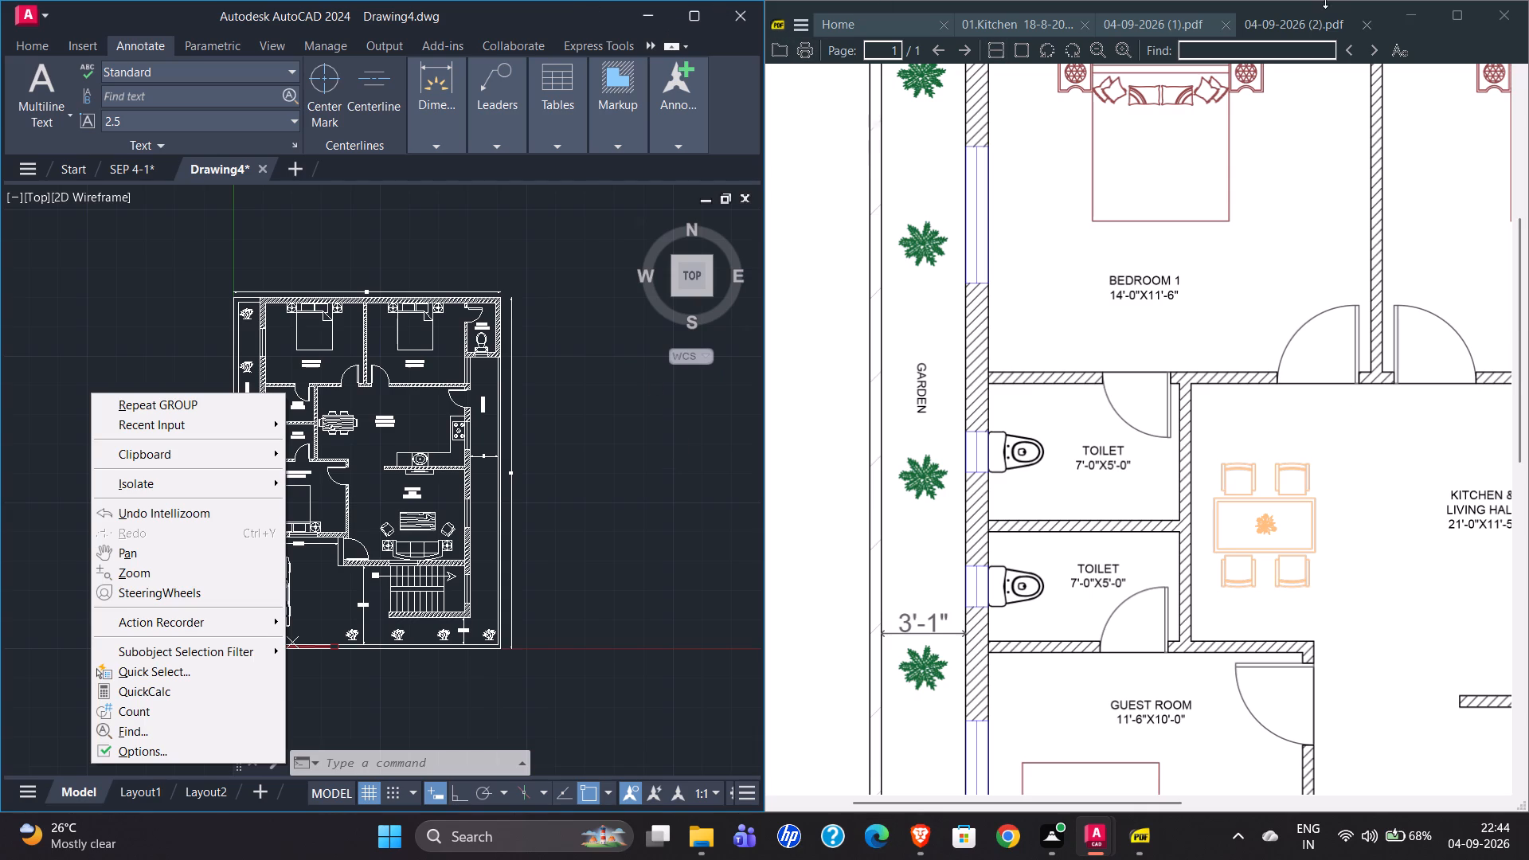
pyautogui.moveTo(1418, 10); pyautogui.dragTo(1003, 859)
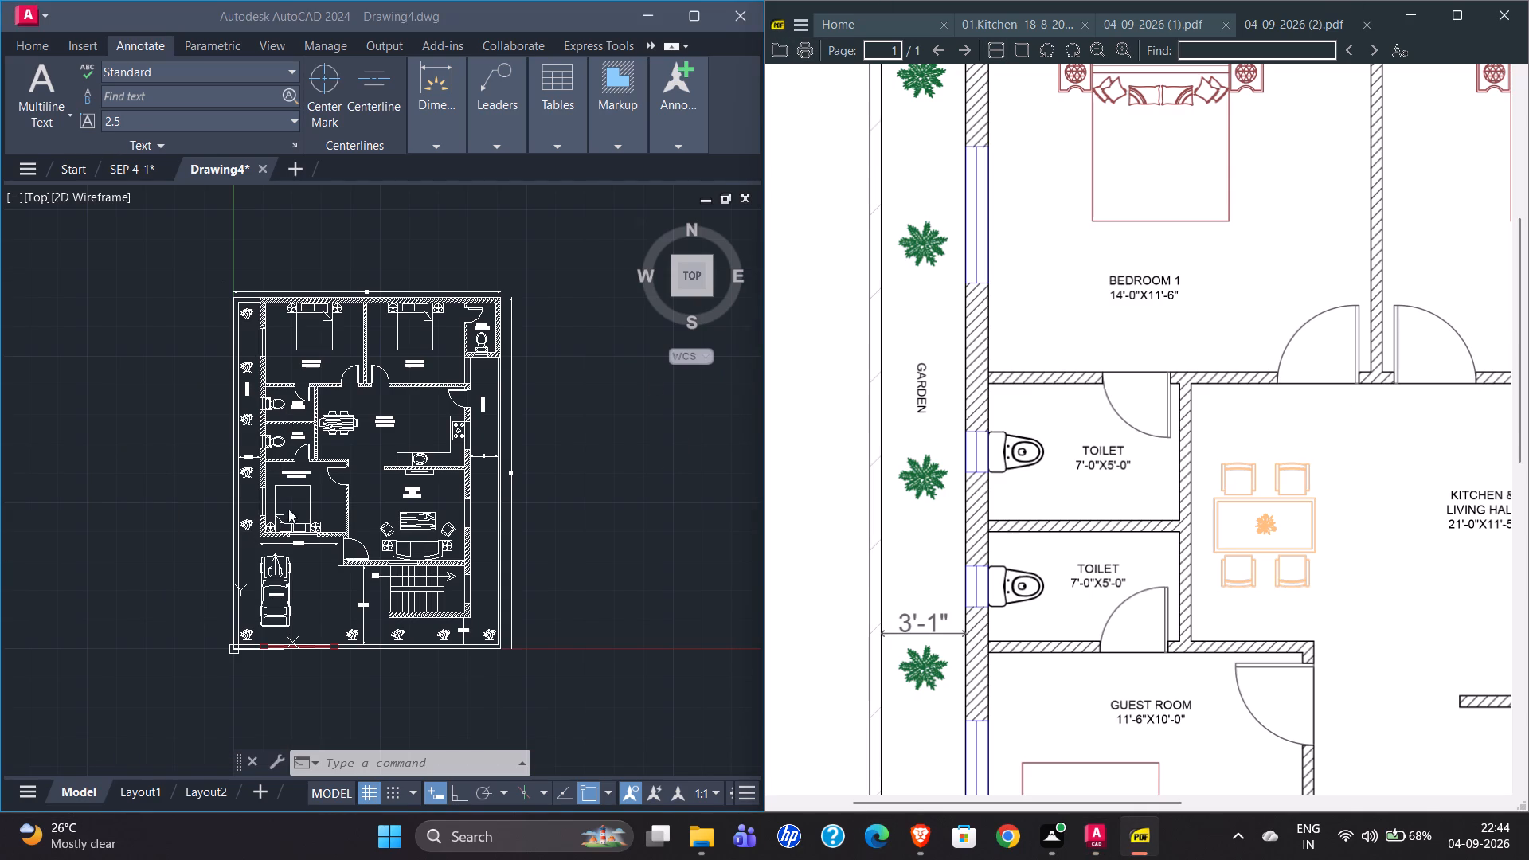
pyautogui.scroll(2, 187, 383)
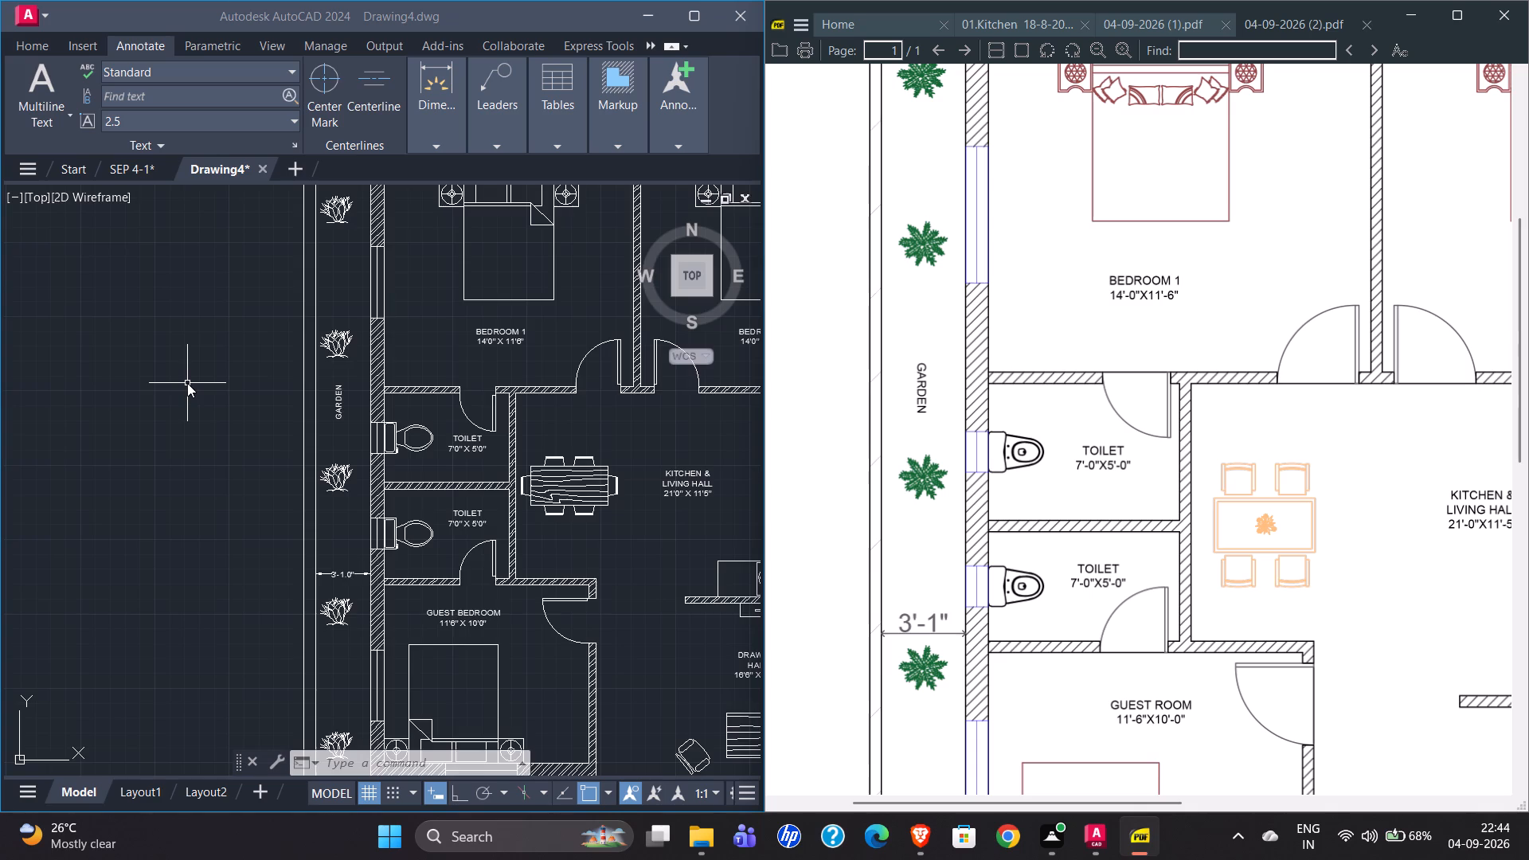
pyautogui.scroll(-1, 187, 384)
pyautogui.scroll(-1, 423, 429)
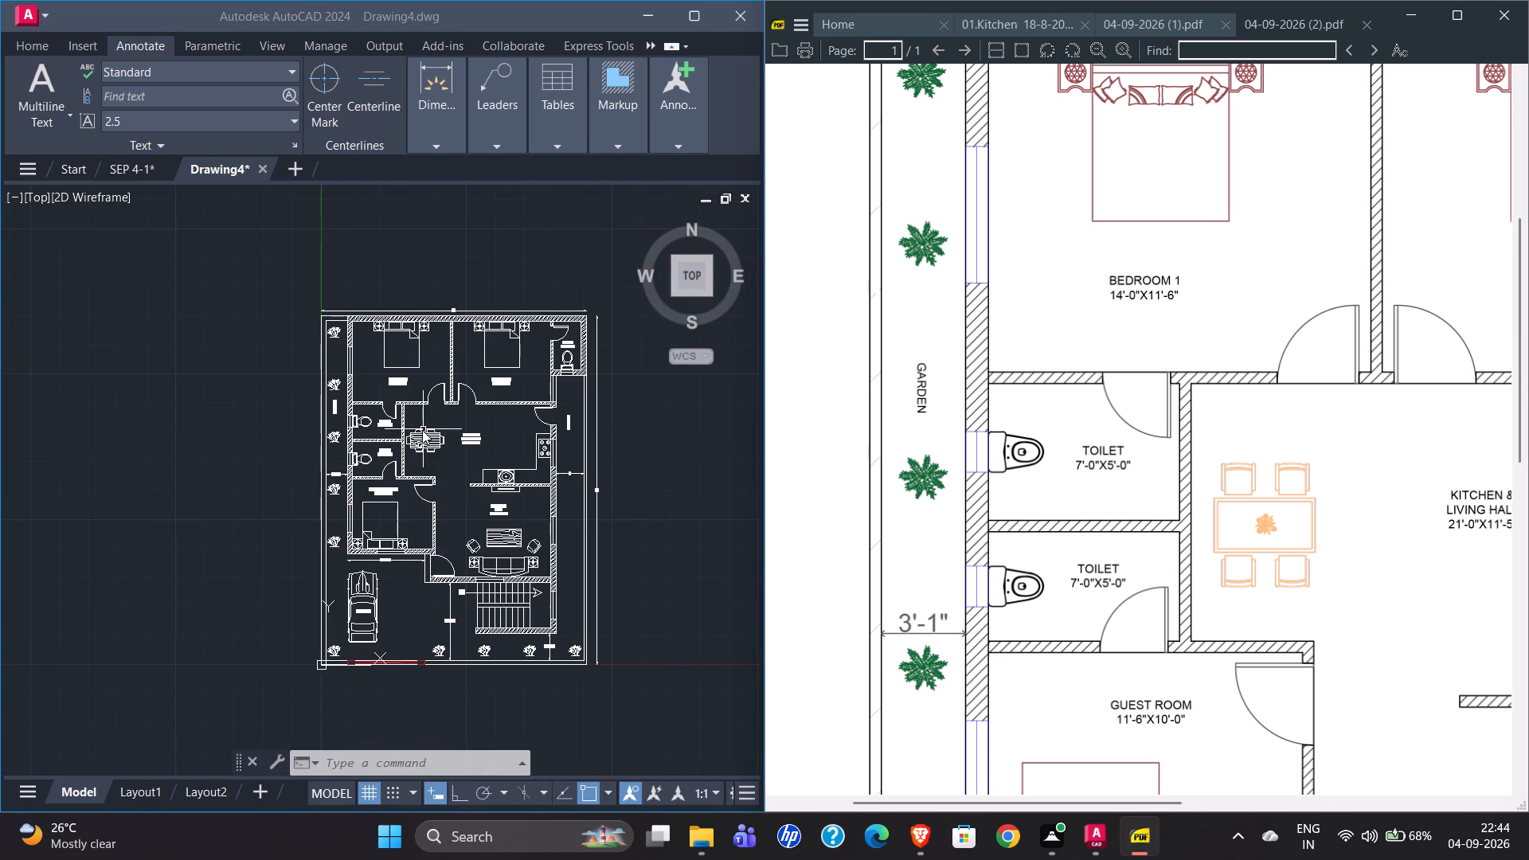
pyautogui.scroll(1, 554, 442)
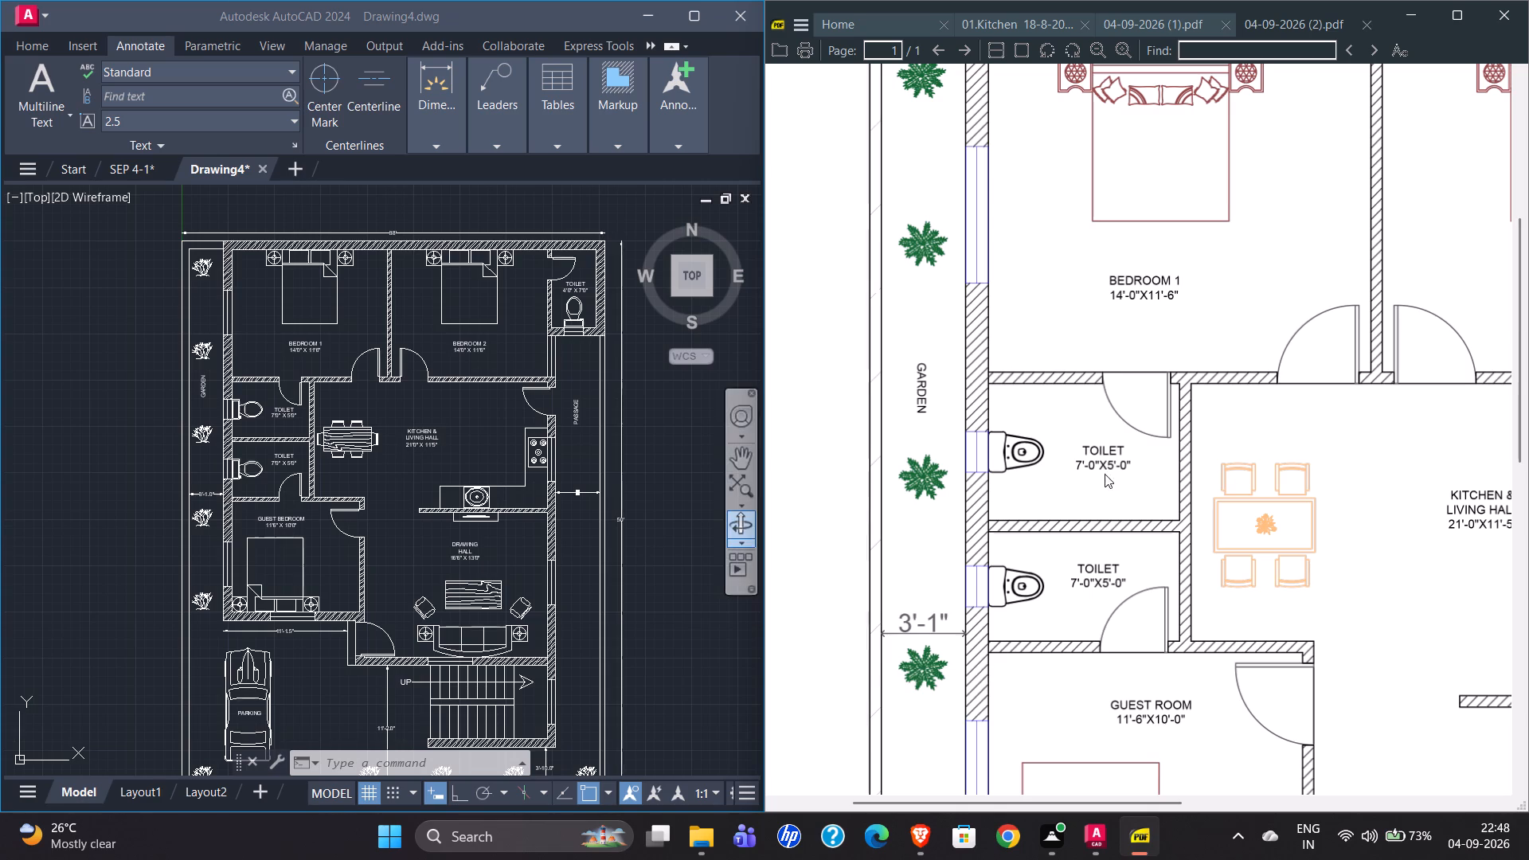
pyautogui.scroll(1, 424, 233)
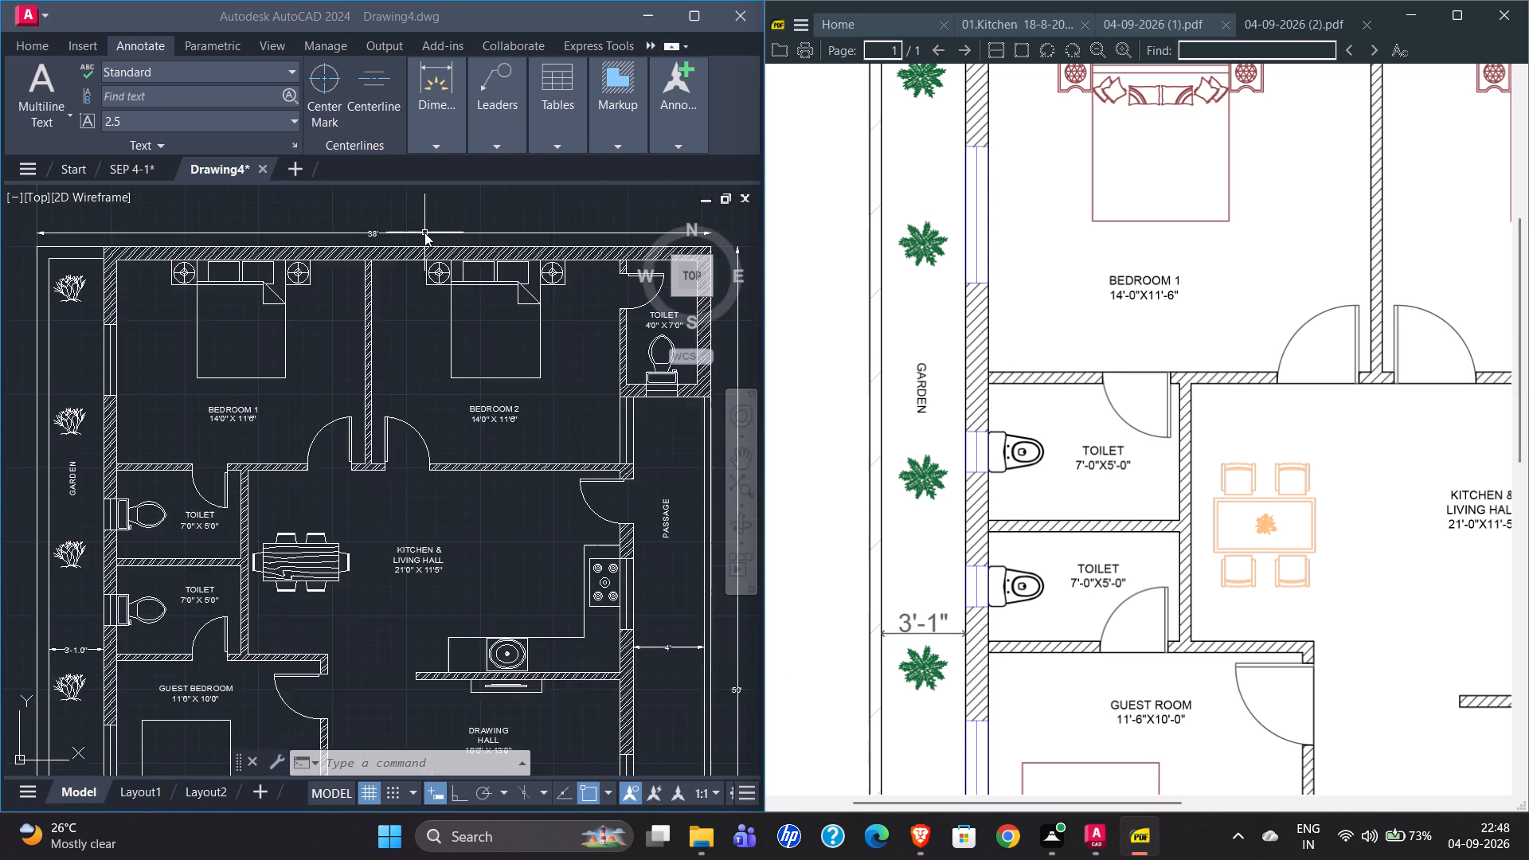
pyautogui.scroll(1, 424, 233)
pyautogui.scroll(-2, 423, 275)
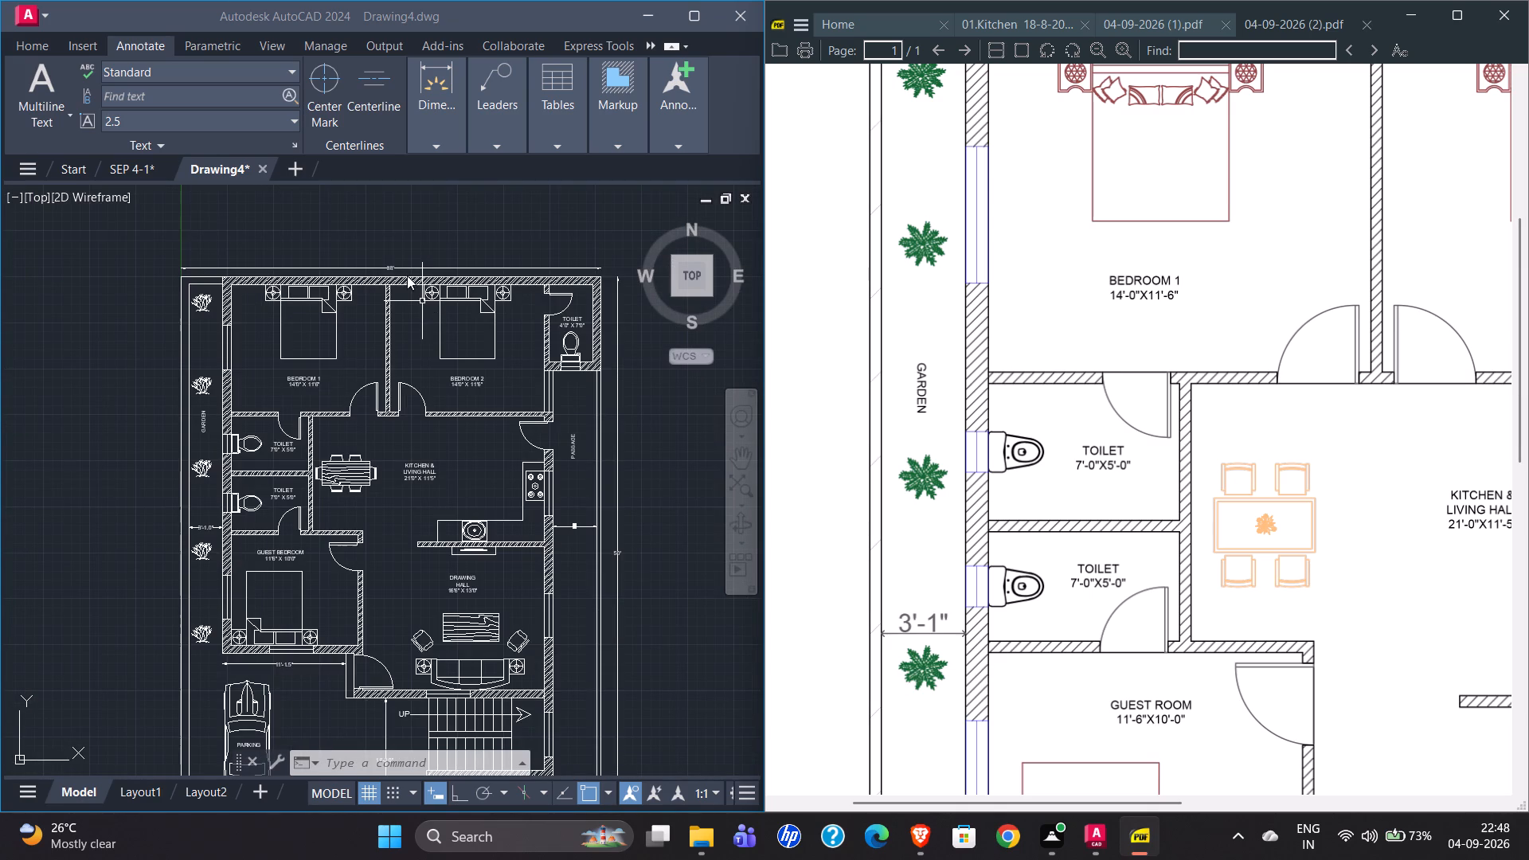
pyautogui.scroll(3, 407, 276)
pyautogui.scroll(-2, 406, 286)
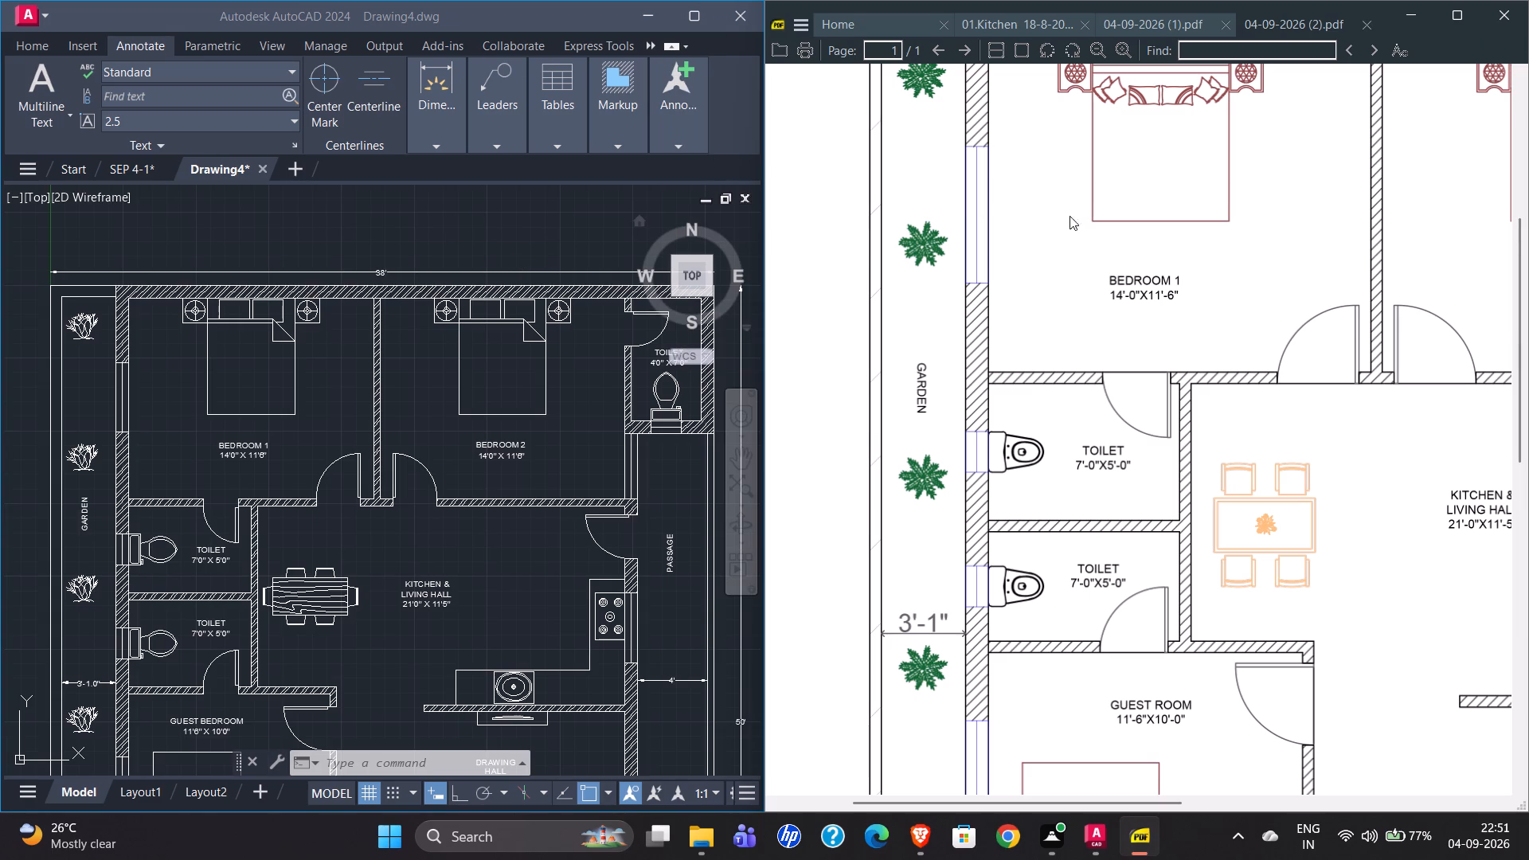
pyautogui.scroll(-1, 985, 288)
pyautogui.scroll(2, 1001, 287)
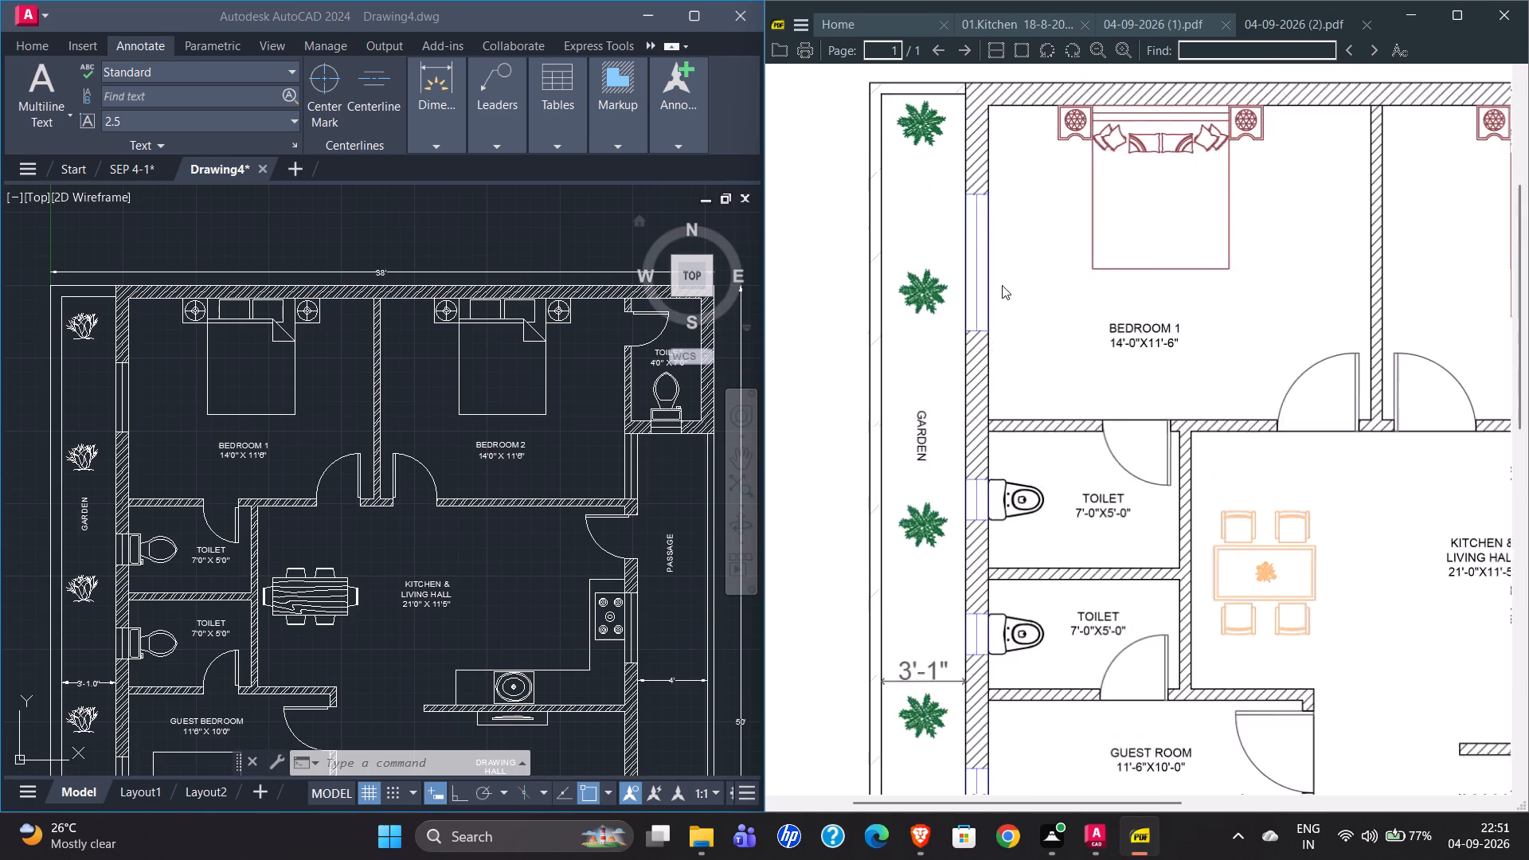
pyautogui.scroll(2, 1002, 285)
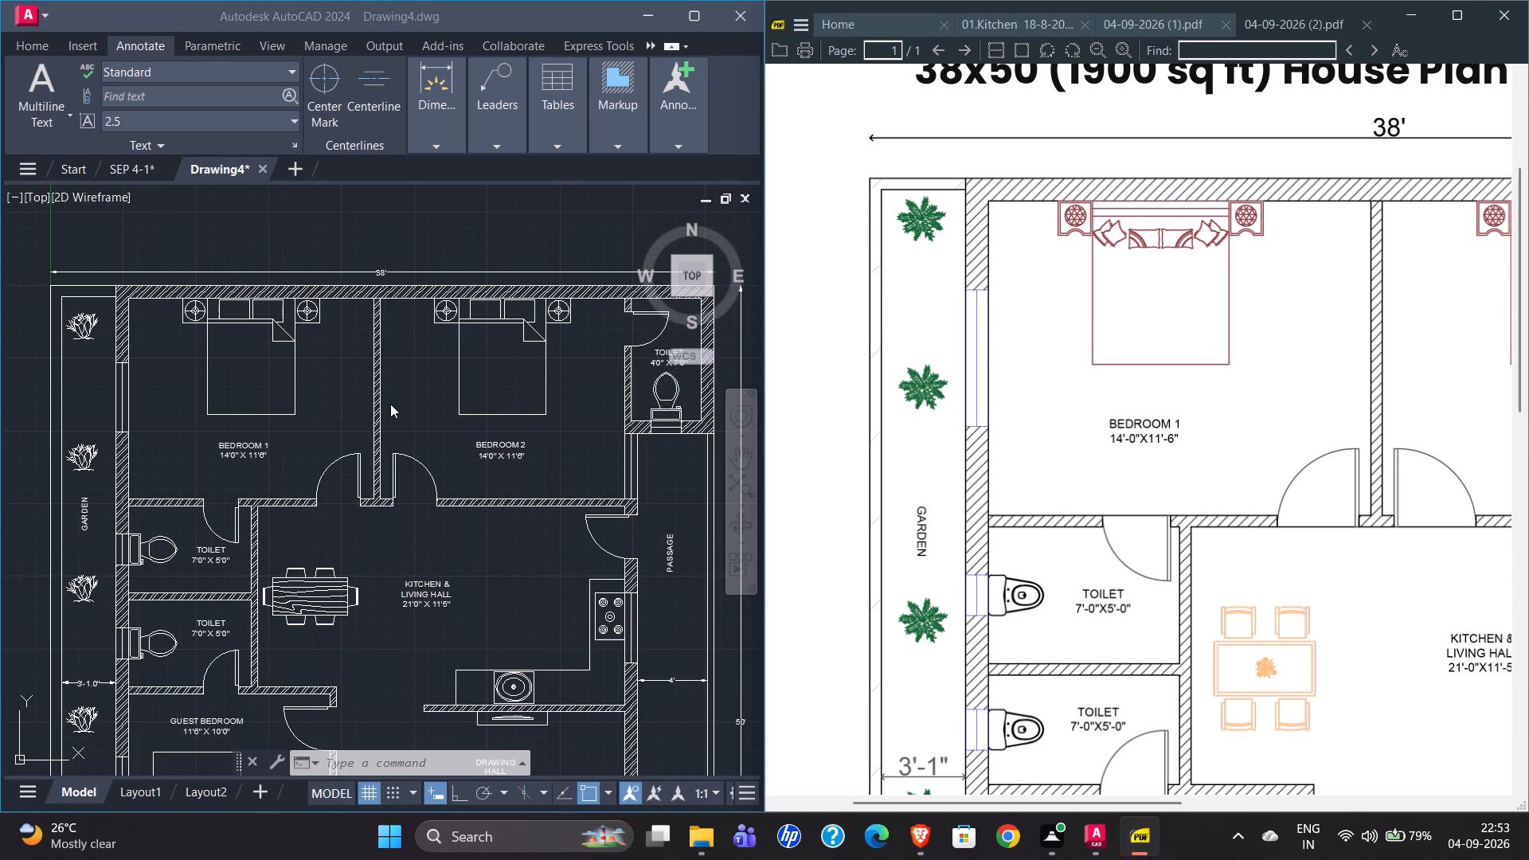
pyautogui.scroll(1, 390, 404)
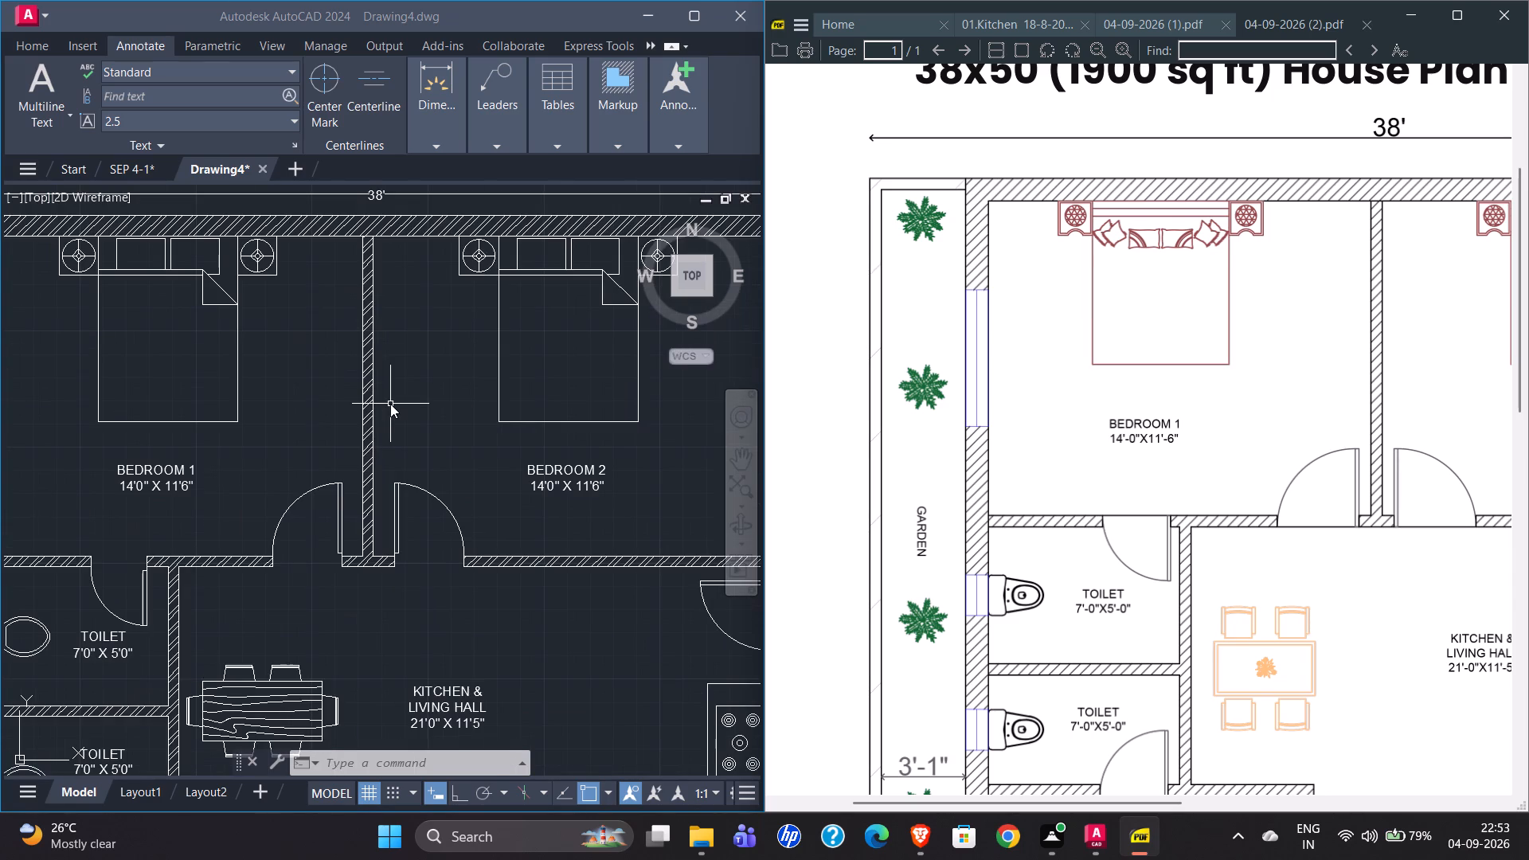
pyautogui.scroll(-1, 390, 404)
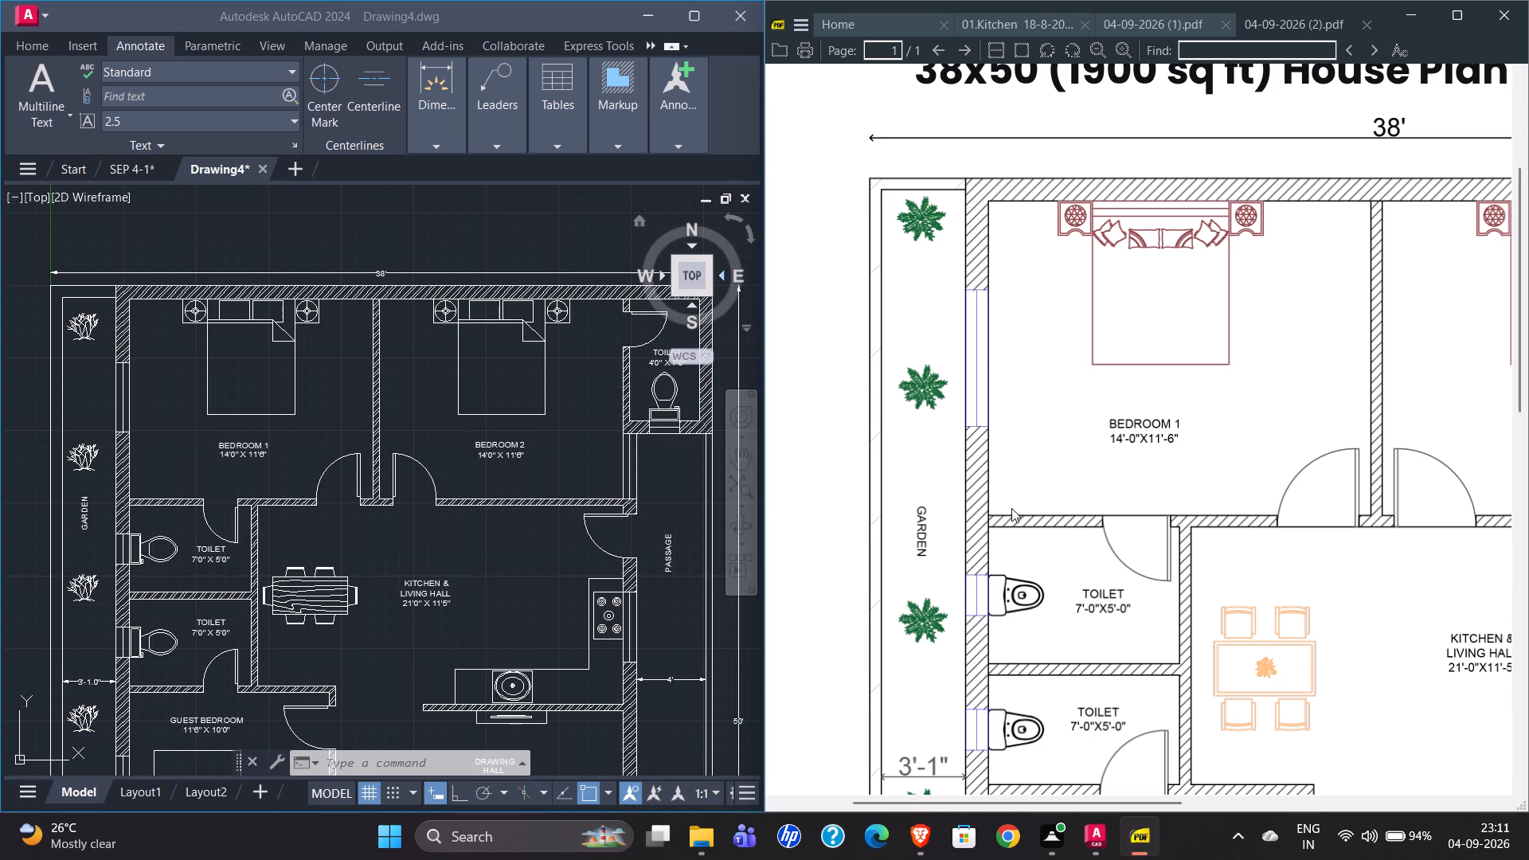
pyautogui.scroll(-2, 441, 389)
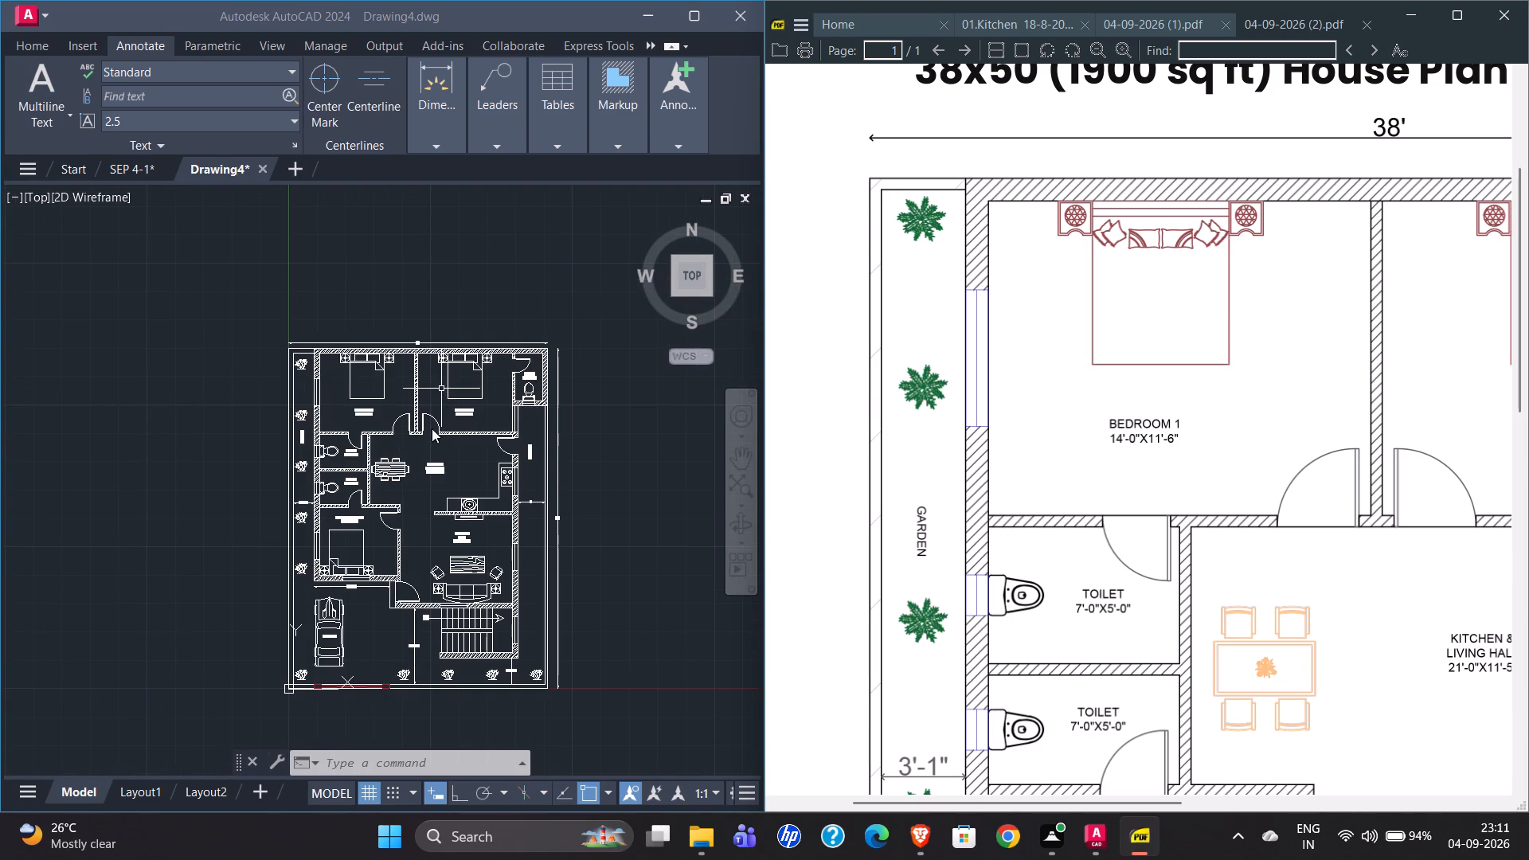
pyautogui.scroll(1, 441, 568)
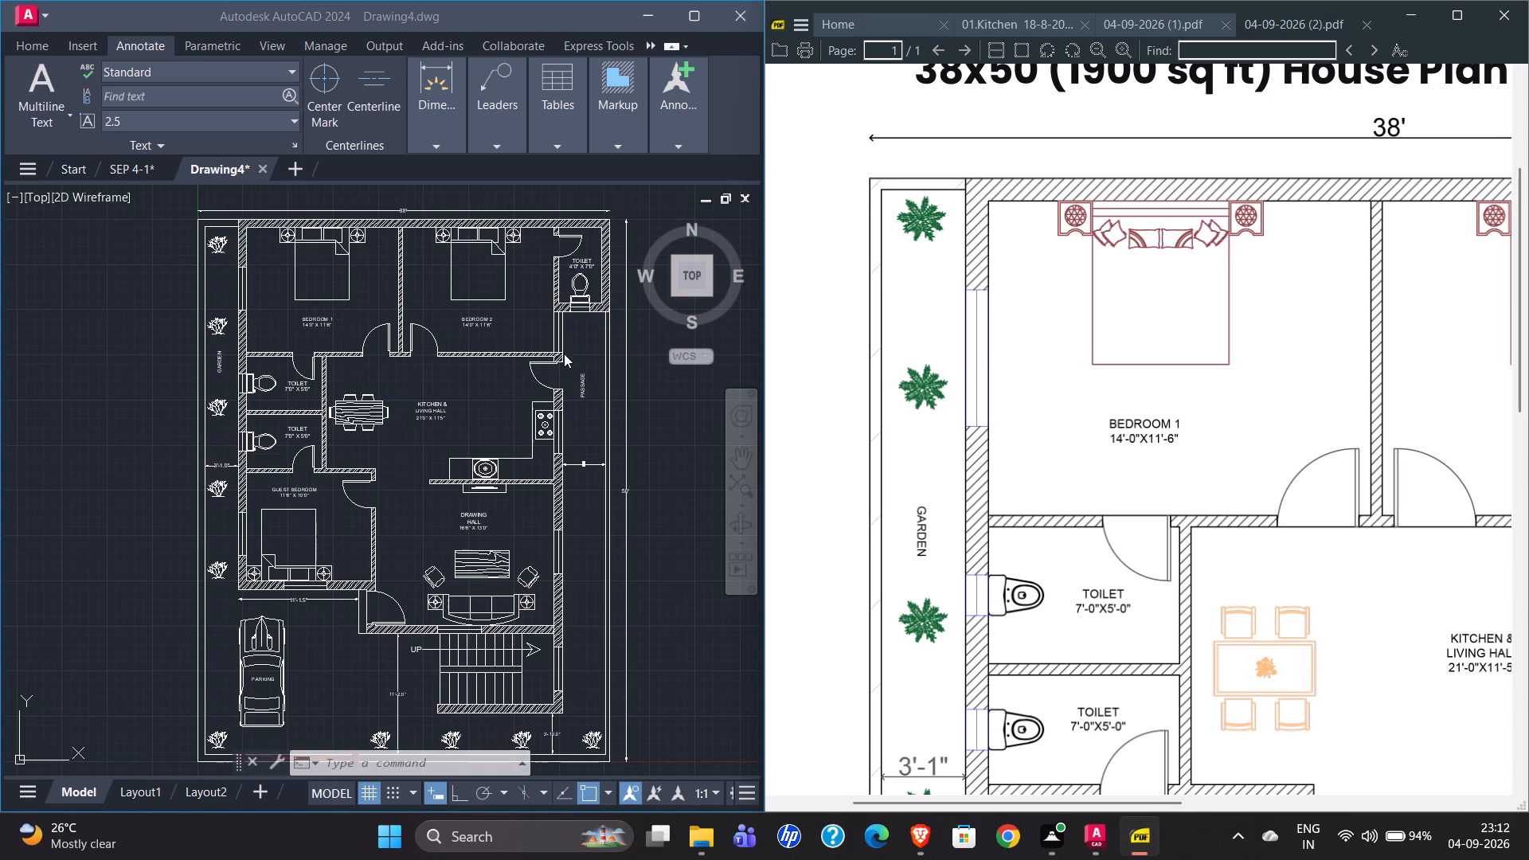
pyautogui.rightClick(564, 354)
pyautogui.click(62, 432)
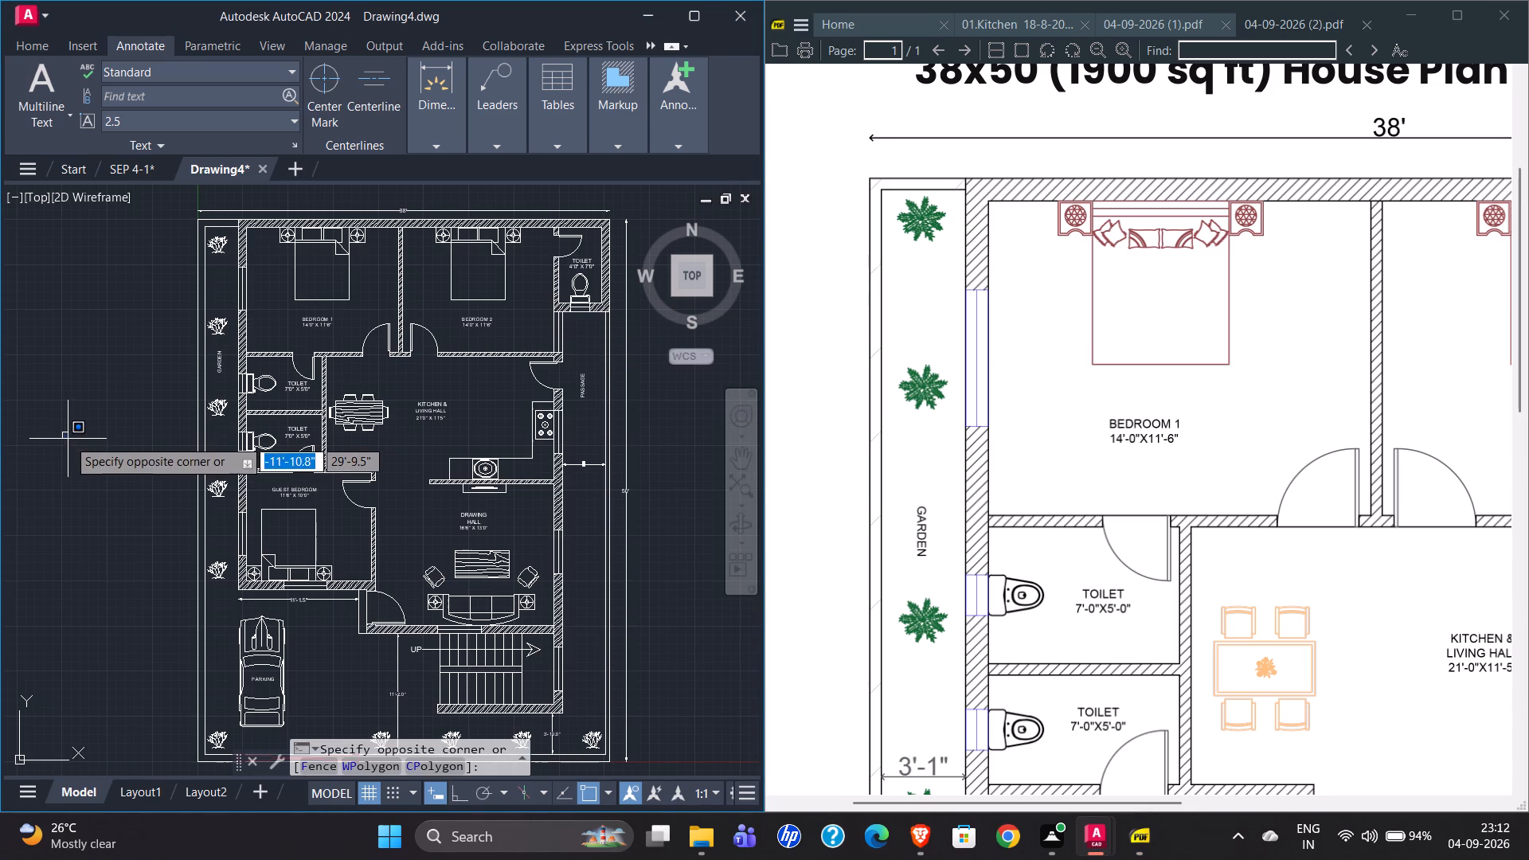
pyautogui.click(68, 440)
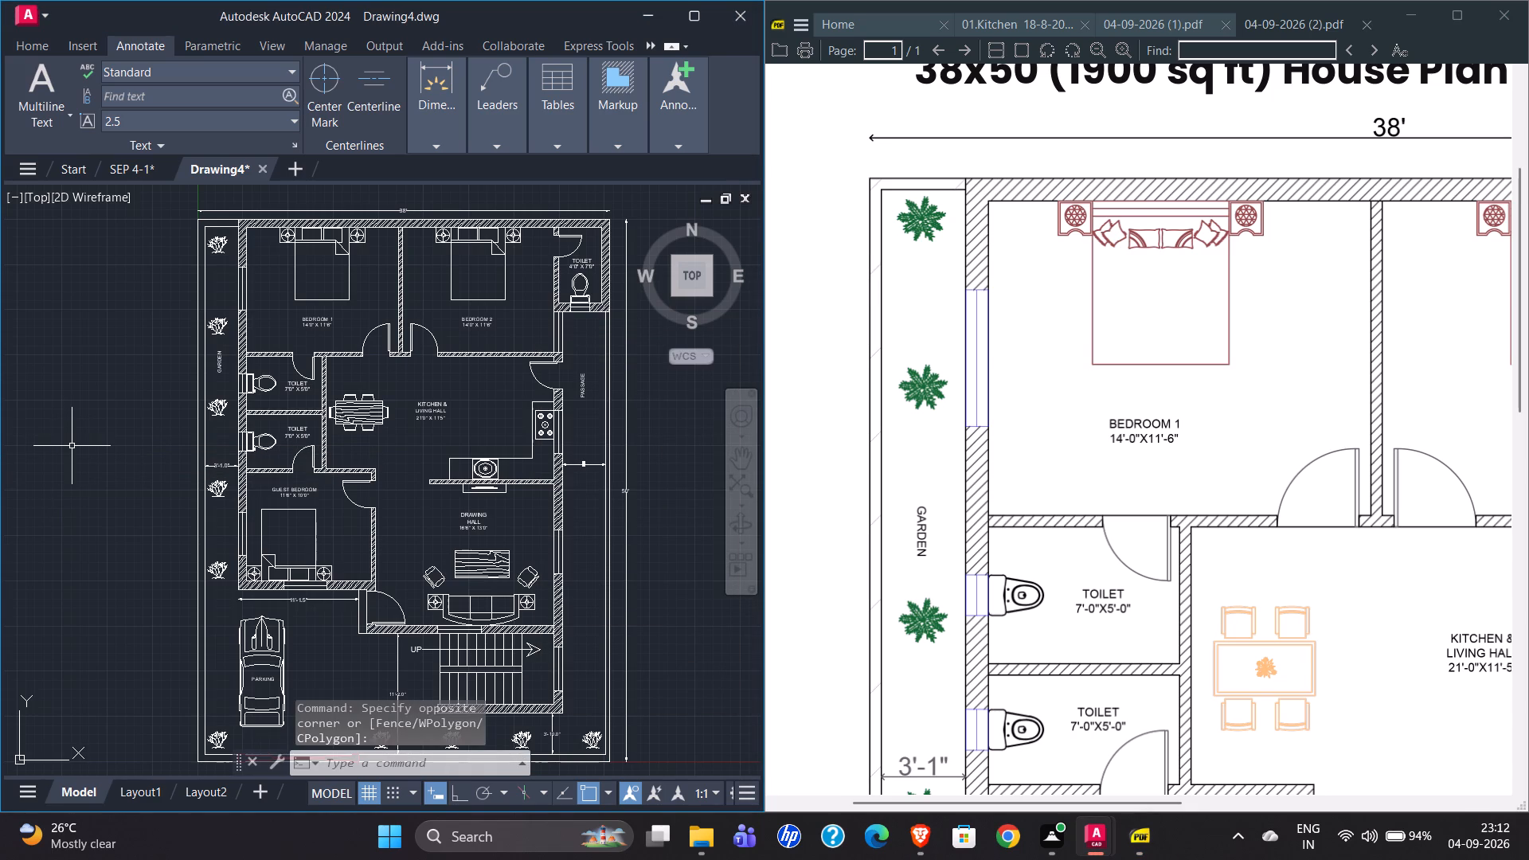
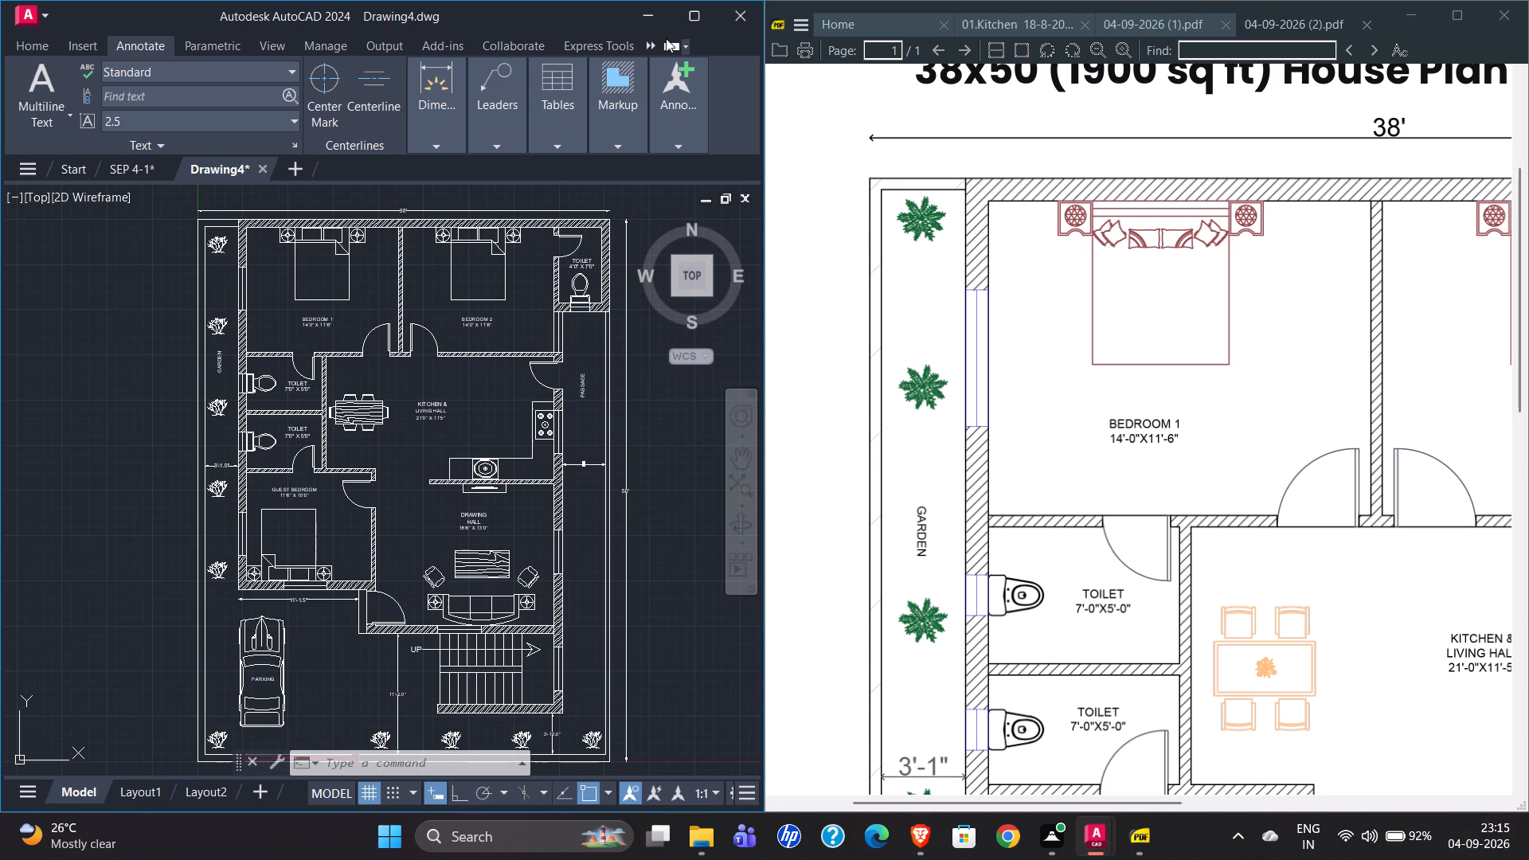
# Minimize the PDF reference of the 38x50 house plan and maximize the AutoCAD window showing Drawing4.
pyautogui.moveTo(1429, 0); pyautogui.dragTo(1528, 0)
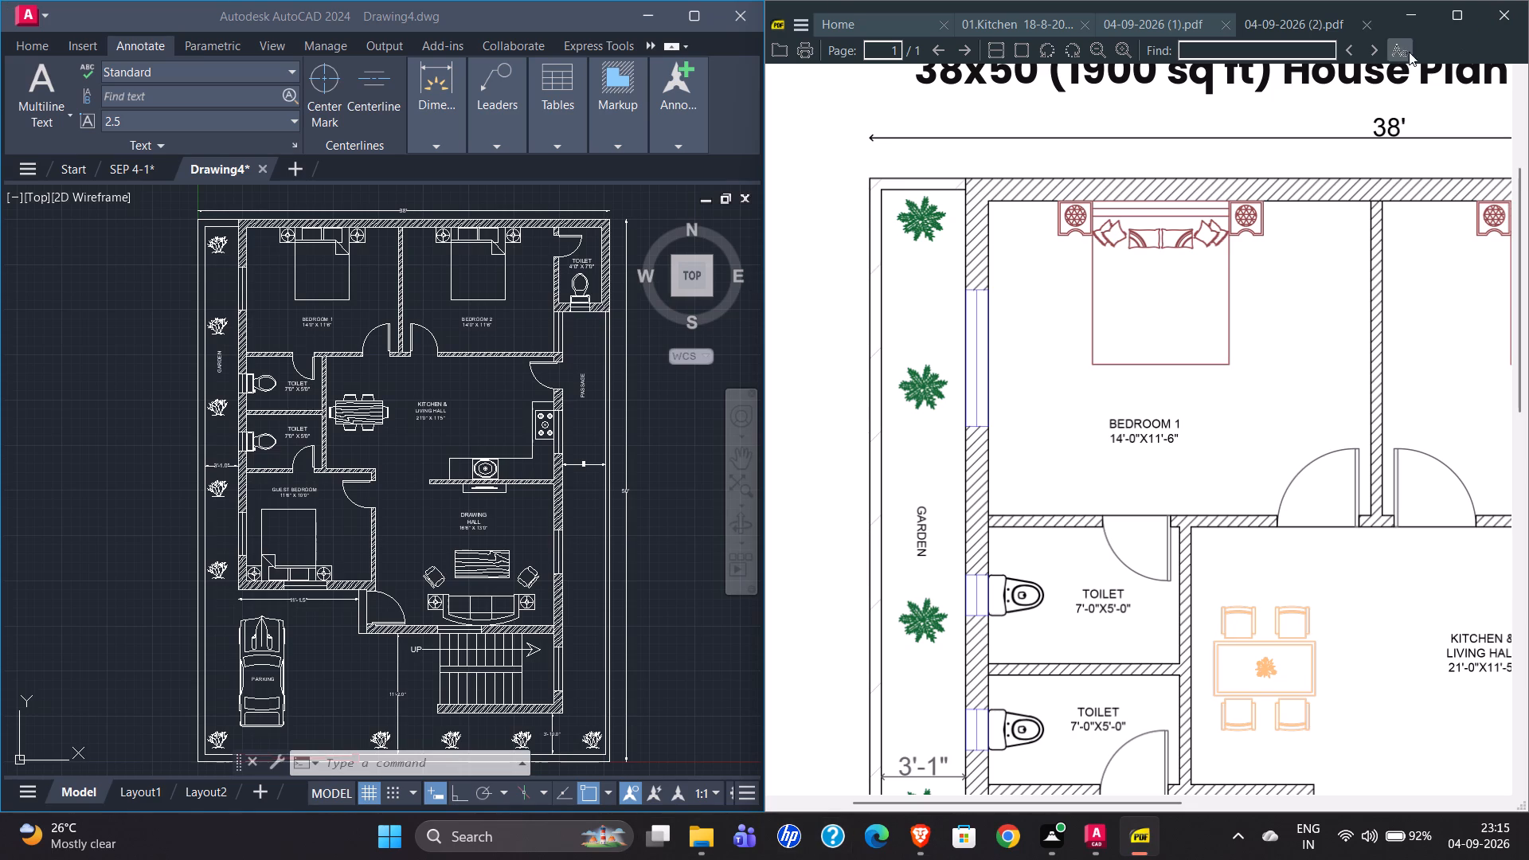
pyautogui.click(1459, 23)
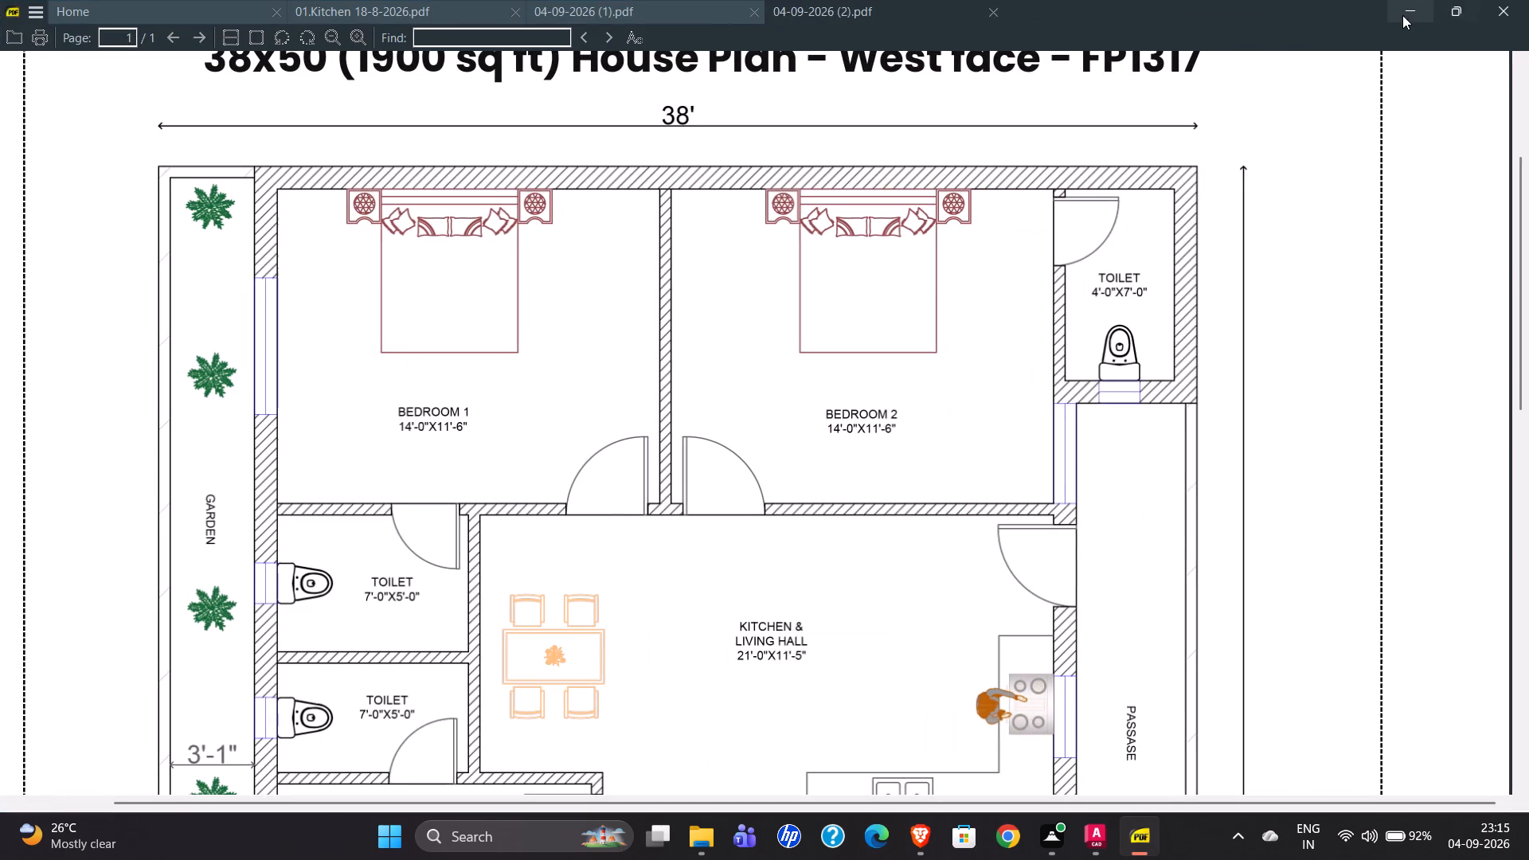
pyautogui.click(1404, 20)
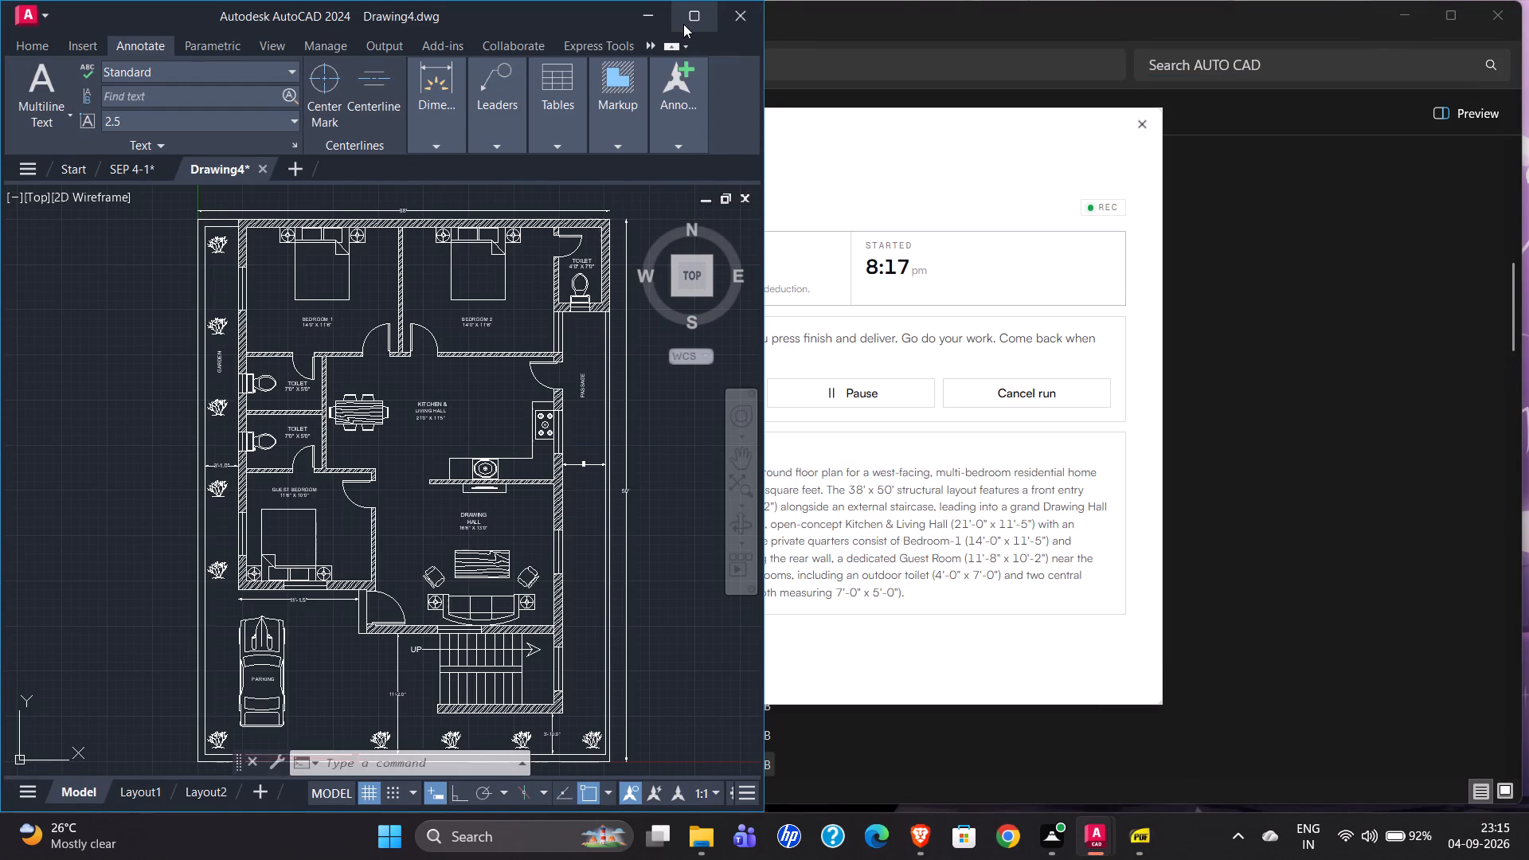
pyautogui.click(686, 20)
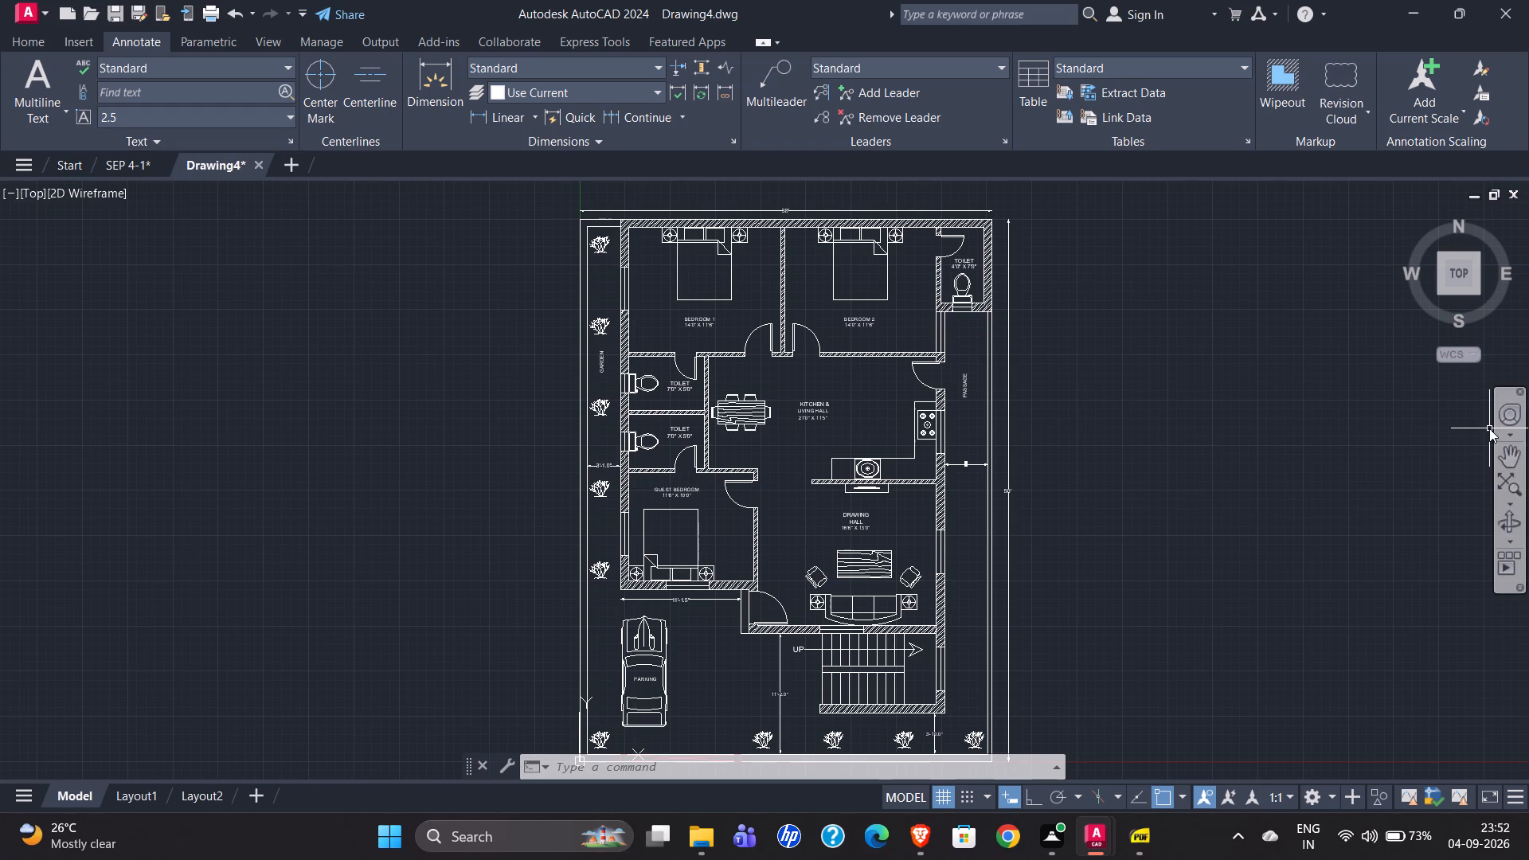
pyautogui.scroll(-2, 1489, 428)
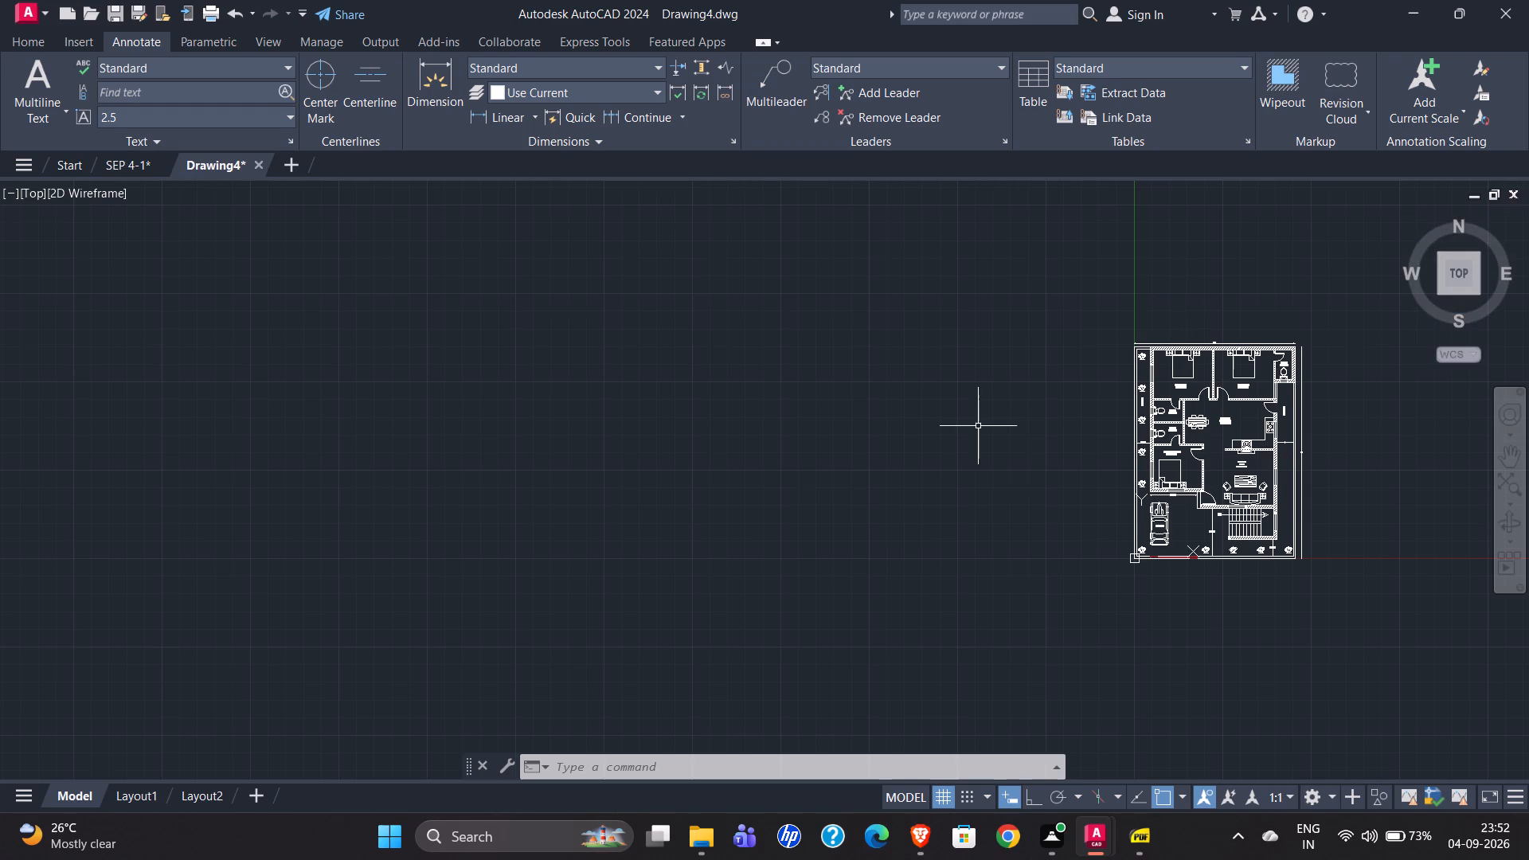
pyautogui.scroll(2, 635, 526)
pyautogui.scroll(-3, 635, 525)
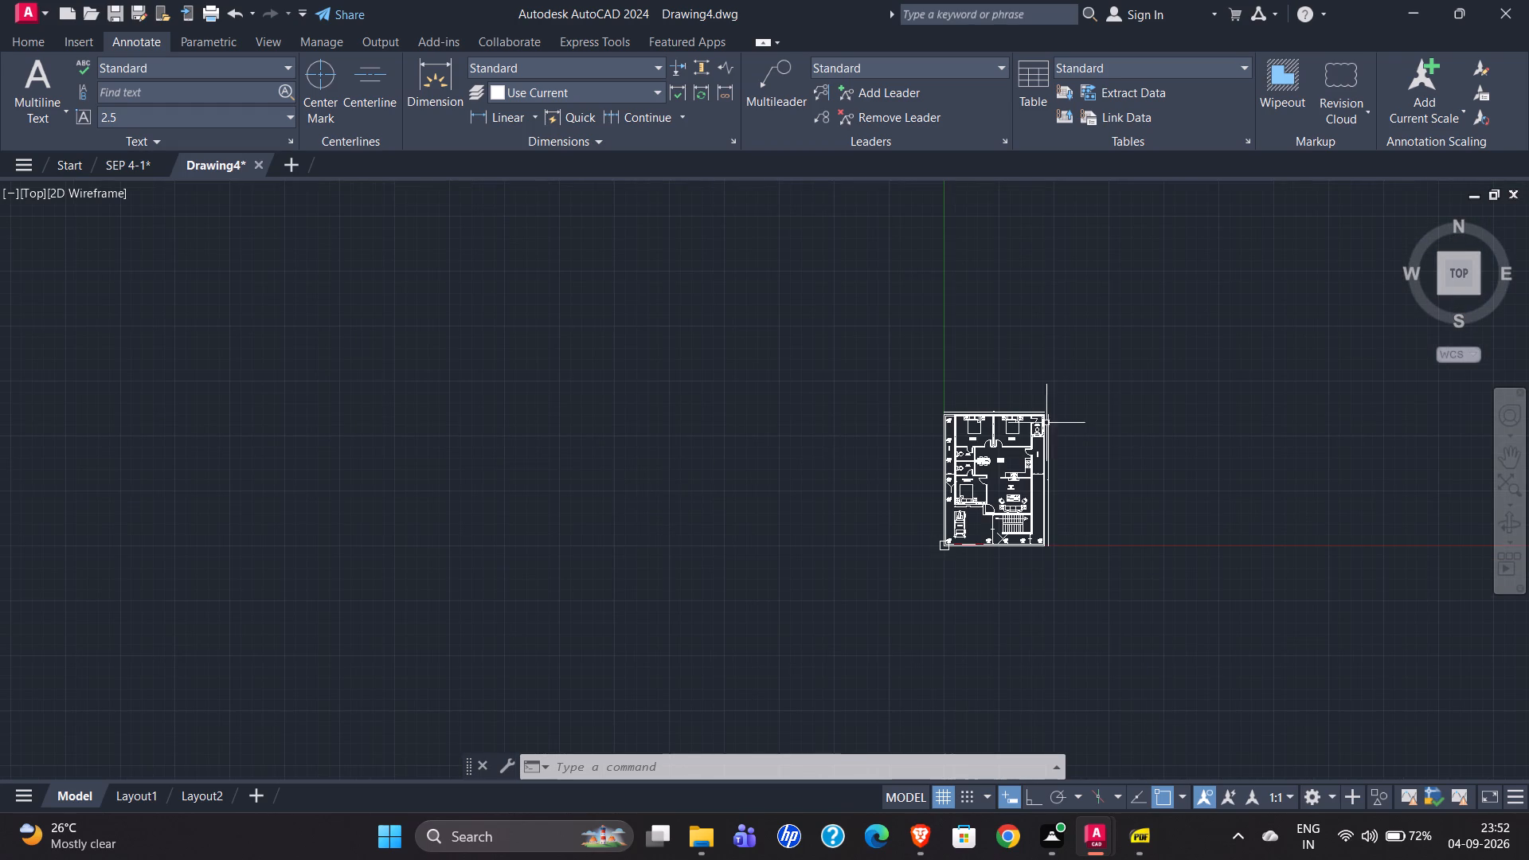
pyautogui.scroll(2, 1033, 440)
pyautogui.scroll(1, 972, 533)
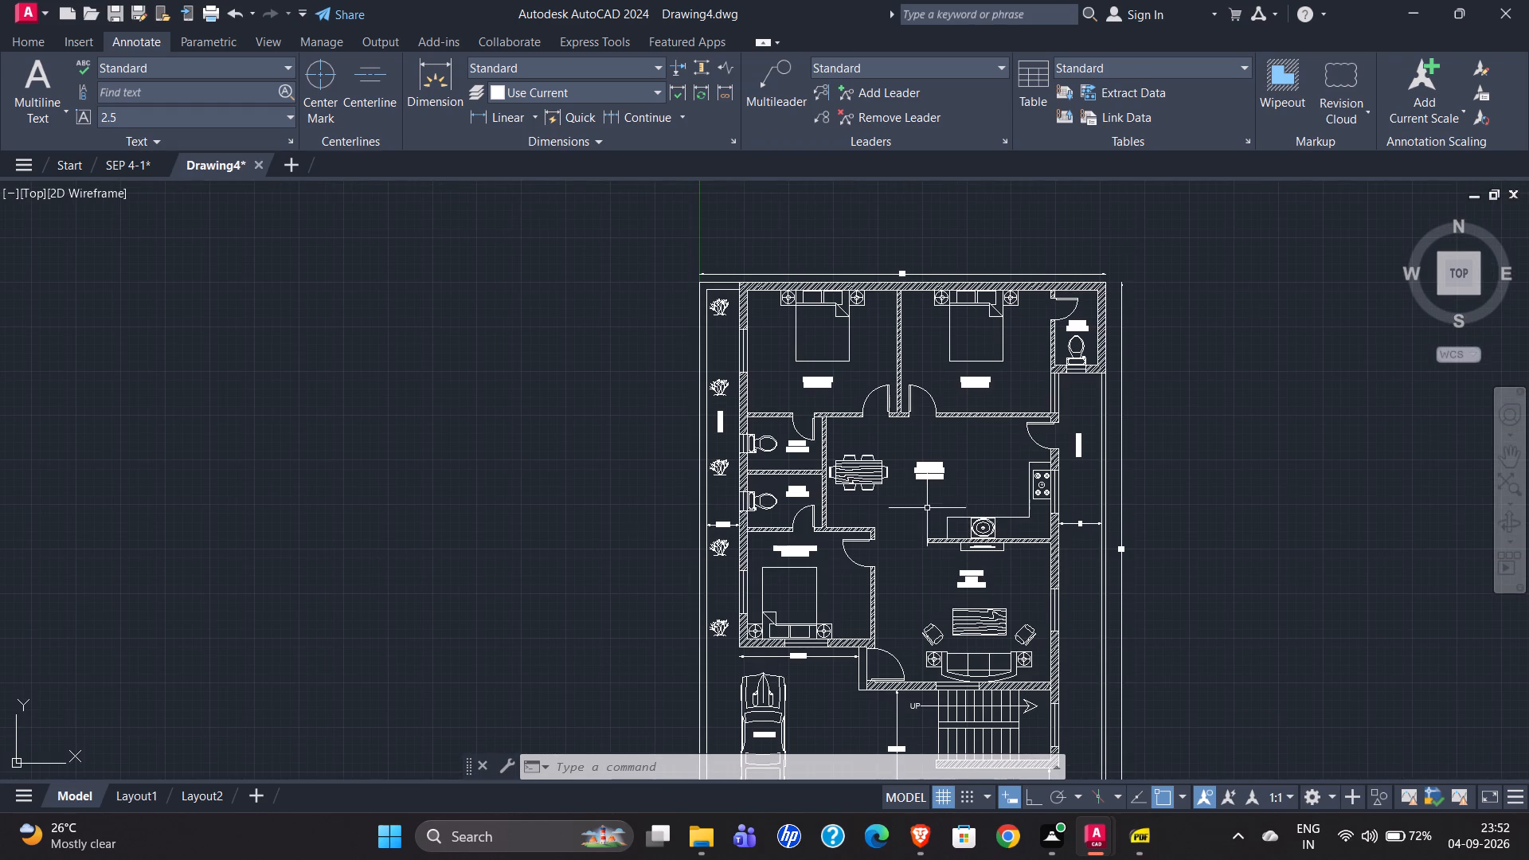
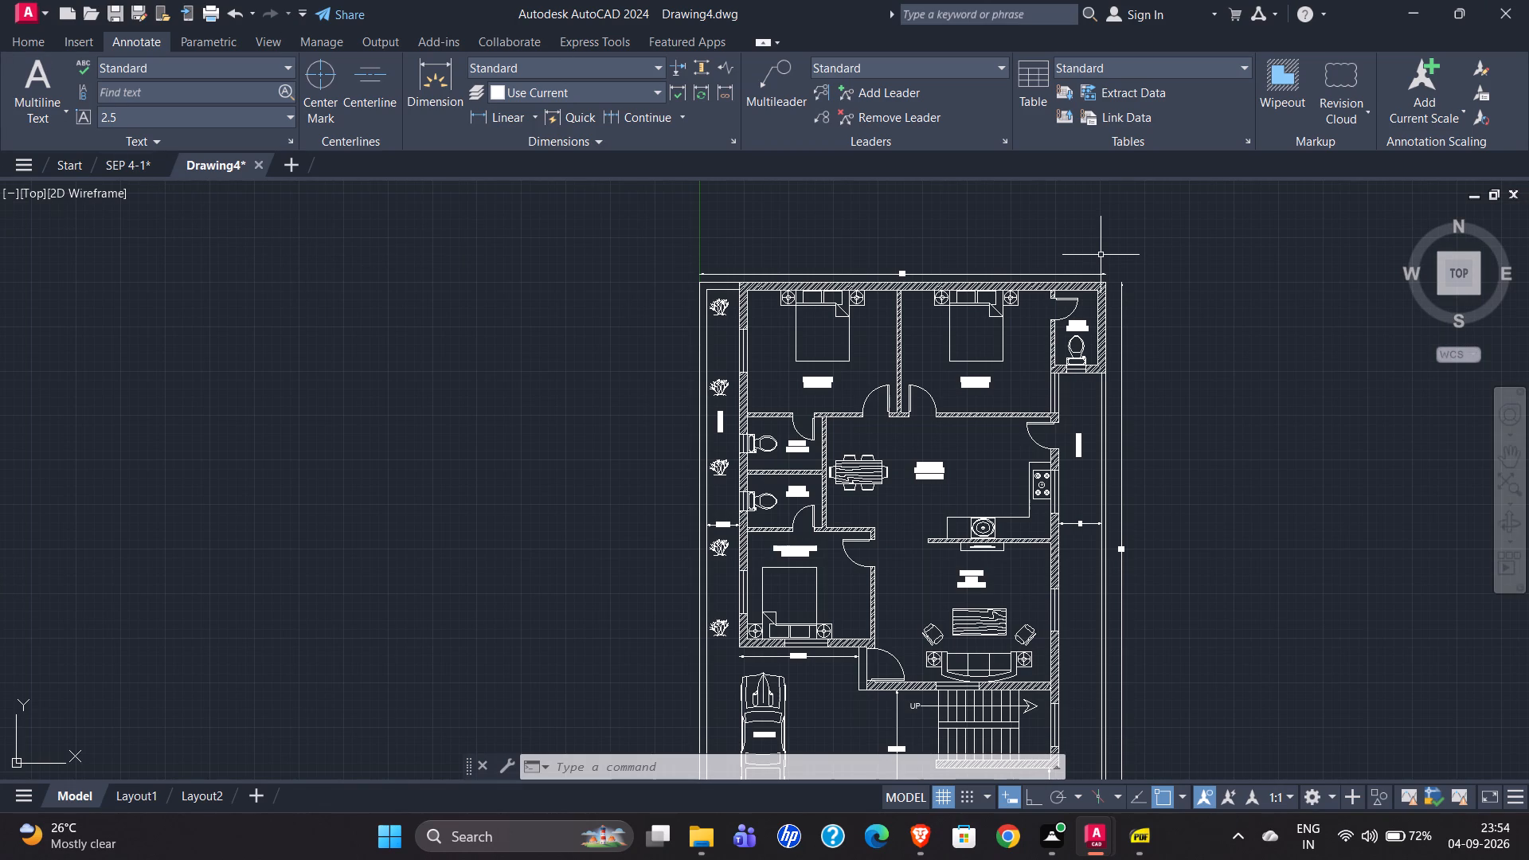
# Save the house plan drawing in the AUTO CAD folder under the file name SEP4-2.dwg.
pyautogui.hotkey('ctrl', 's')
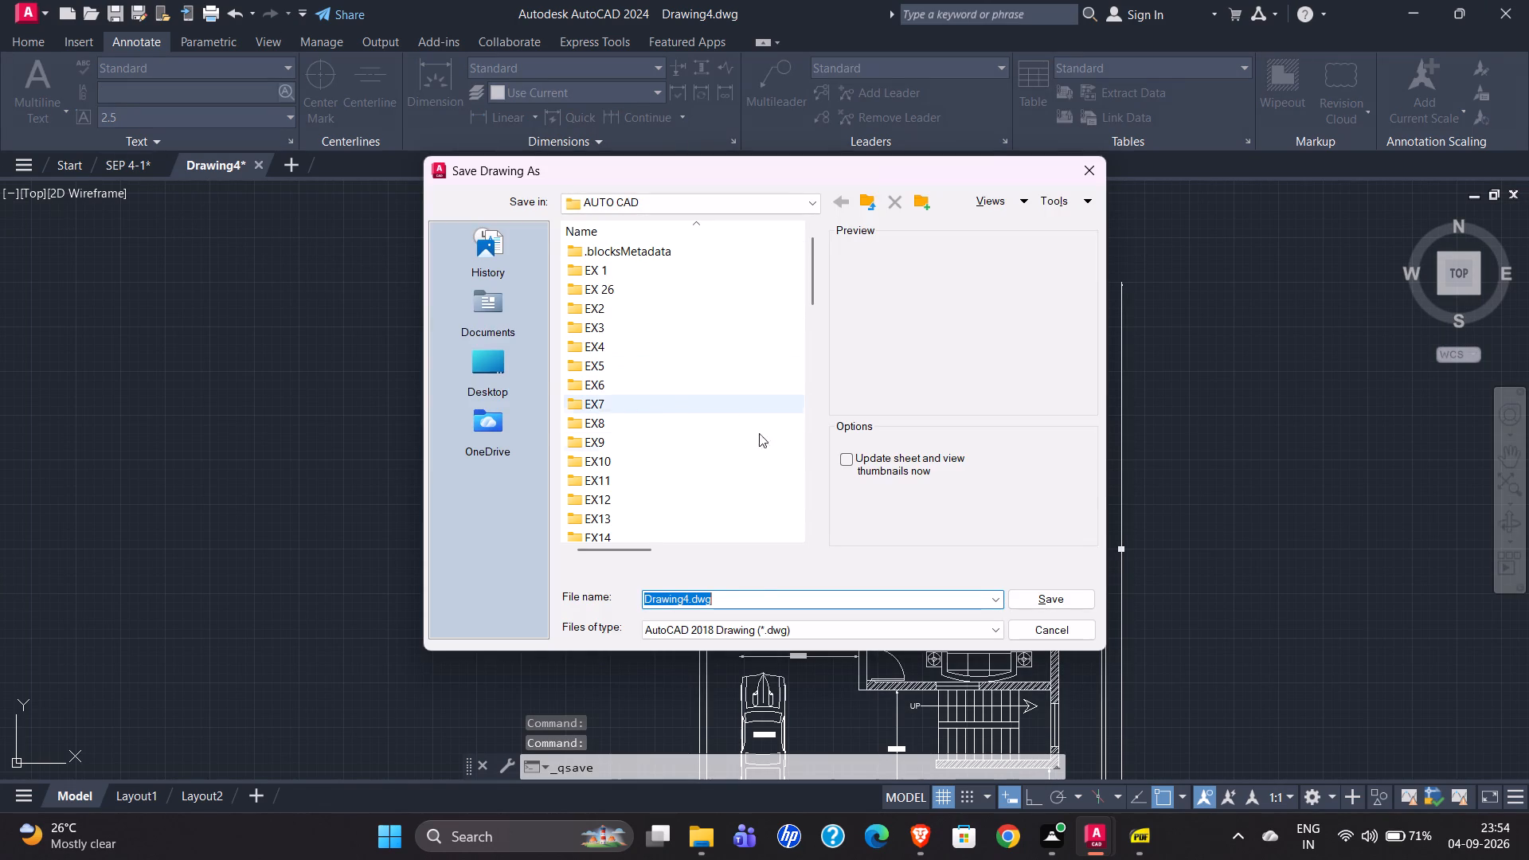
pyautogui.click(695, 601)
pyautogui.press('Left')
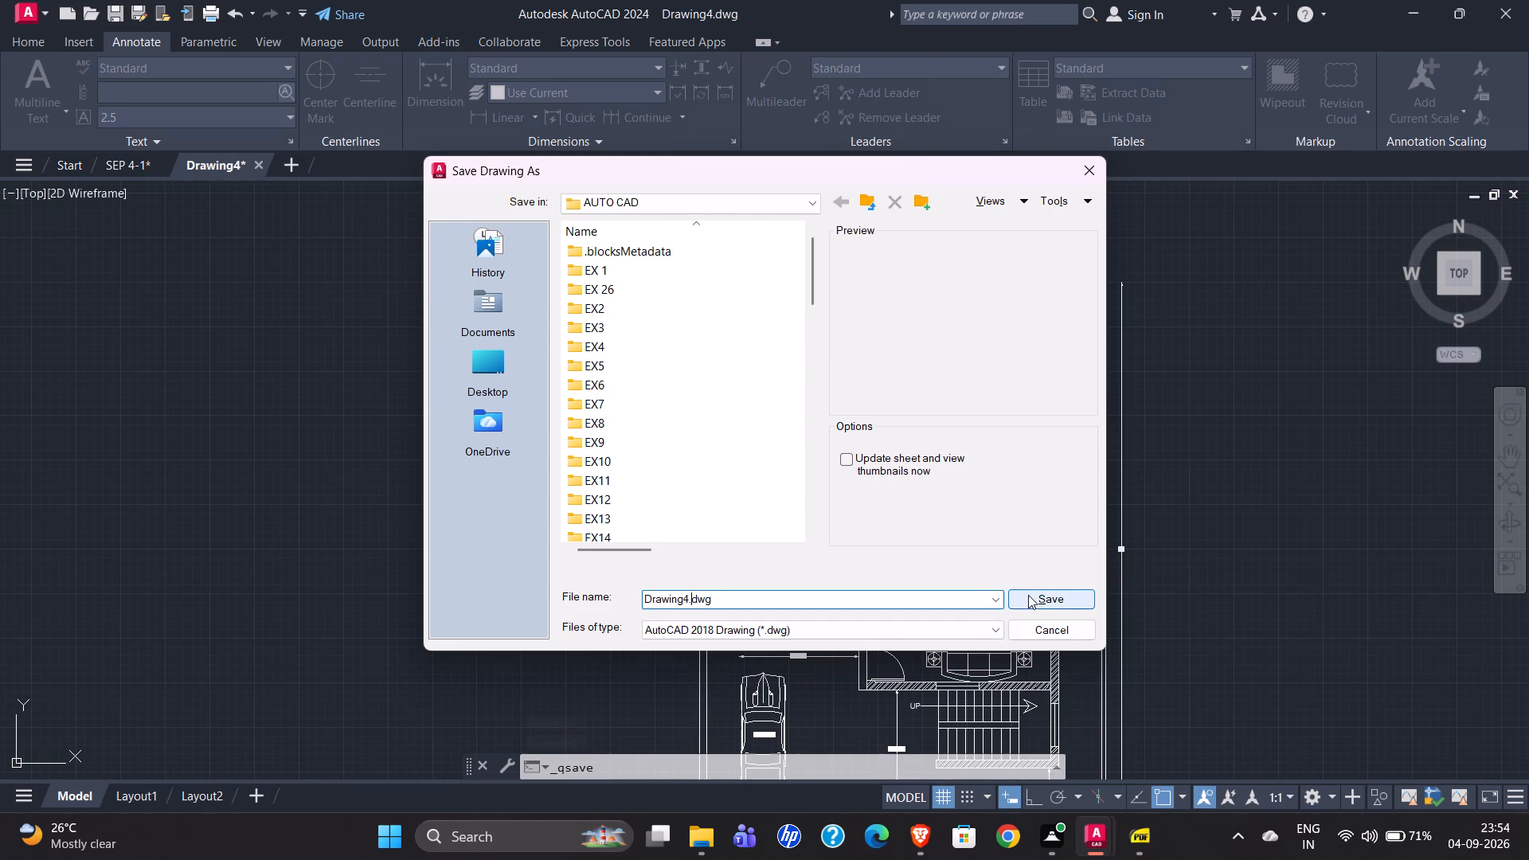
pyautogui.press('Left')
pyautogui.press('BackSpace')
pyautogui.press('BackSpace')
pyautogui.press('BackSpace')
pyautogui.press('BackSpace')
pyautogui.press('BackSpace')
pyautogui.press('BackSpace')
pyautogui.press('BackSpace')
pyautogui.press('BackSpace')
pyautogui.press('BackSpace')
pyautogui.press('BackSpace')
pyautogui.press('BackSpace')
pyautogui.press('BackSpace')
pyautogui.write('SE')
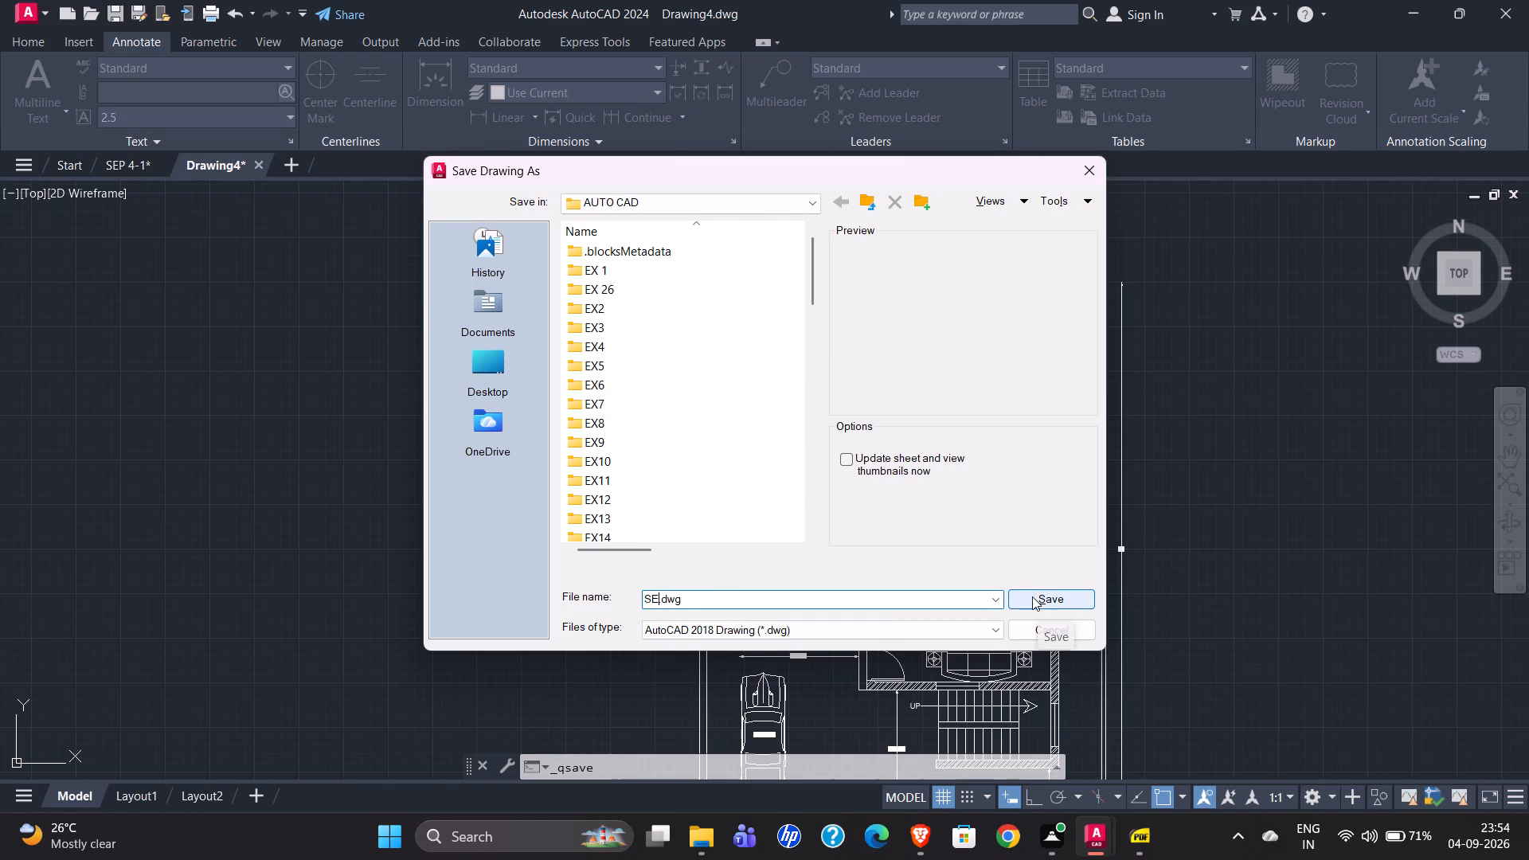
pyautogui.press('p')
pyautogui.press('4')
pyautogui.write('-2')
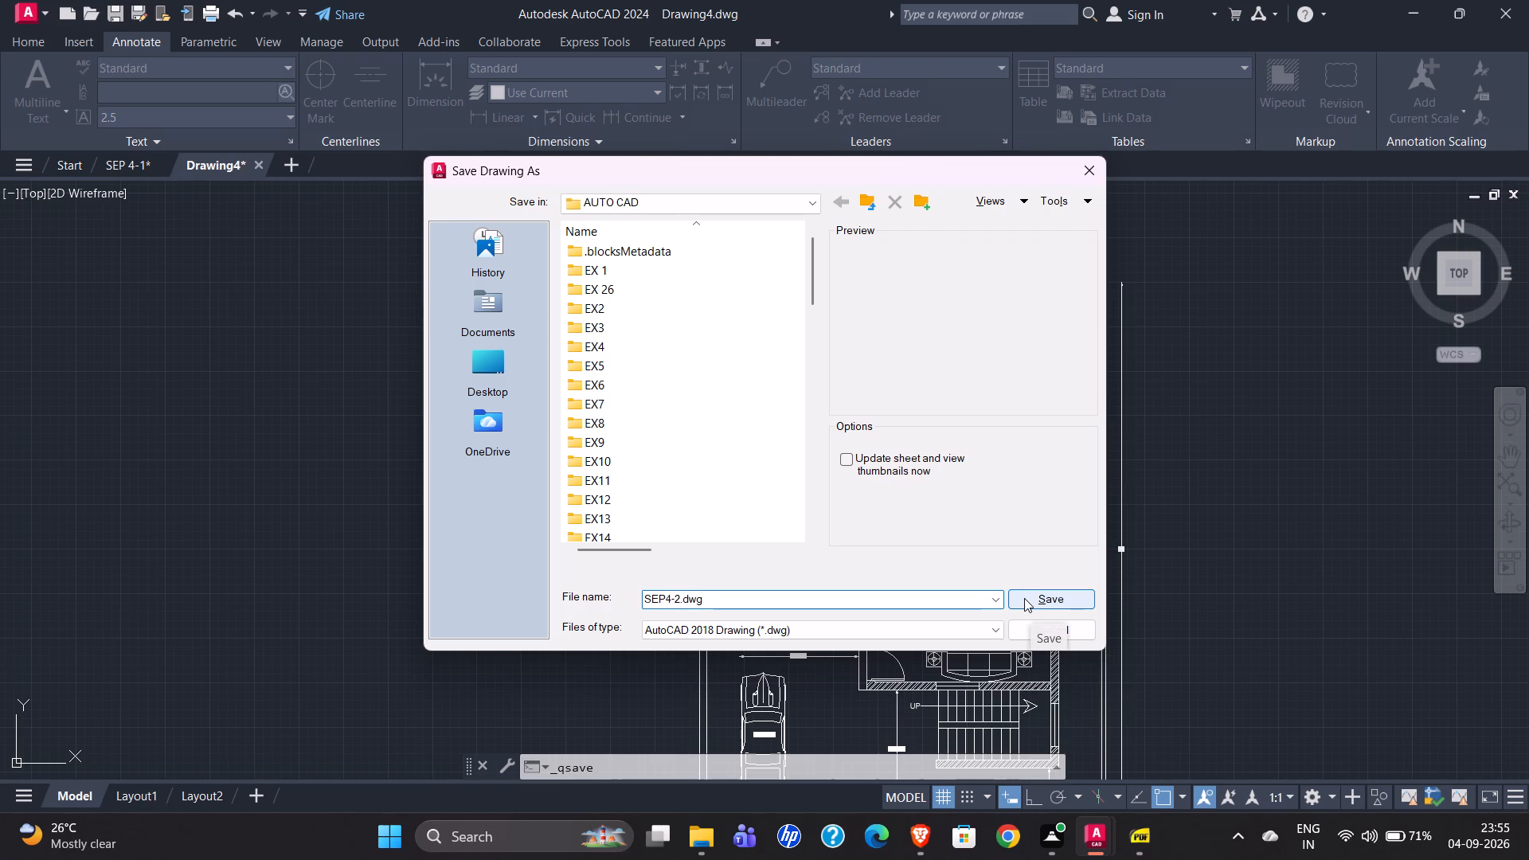
pyautogui.click(1024, 598)
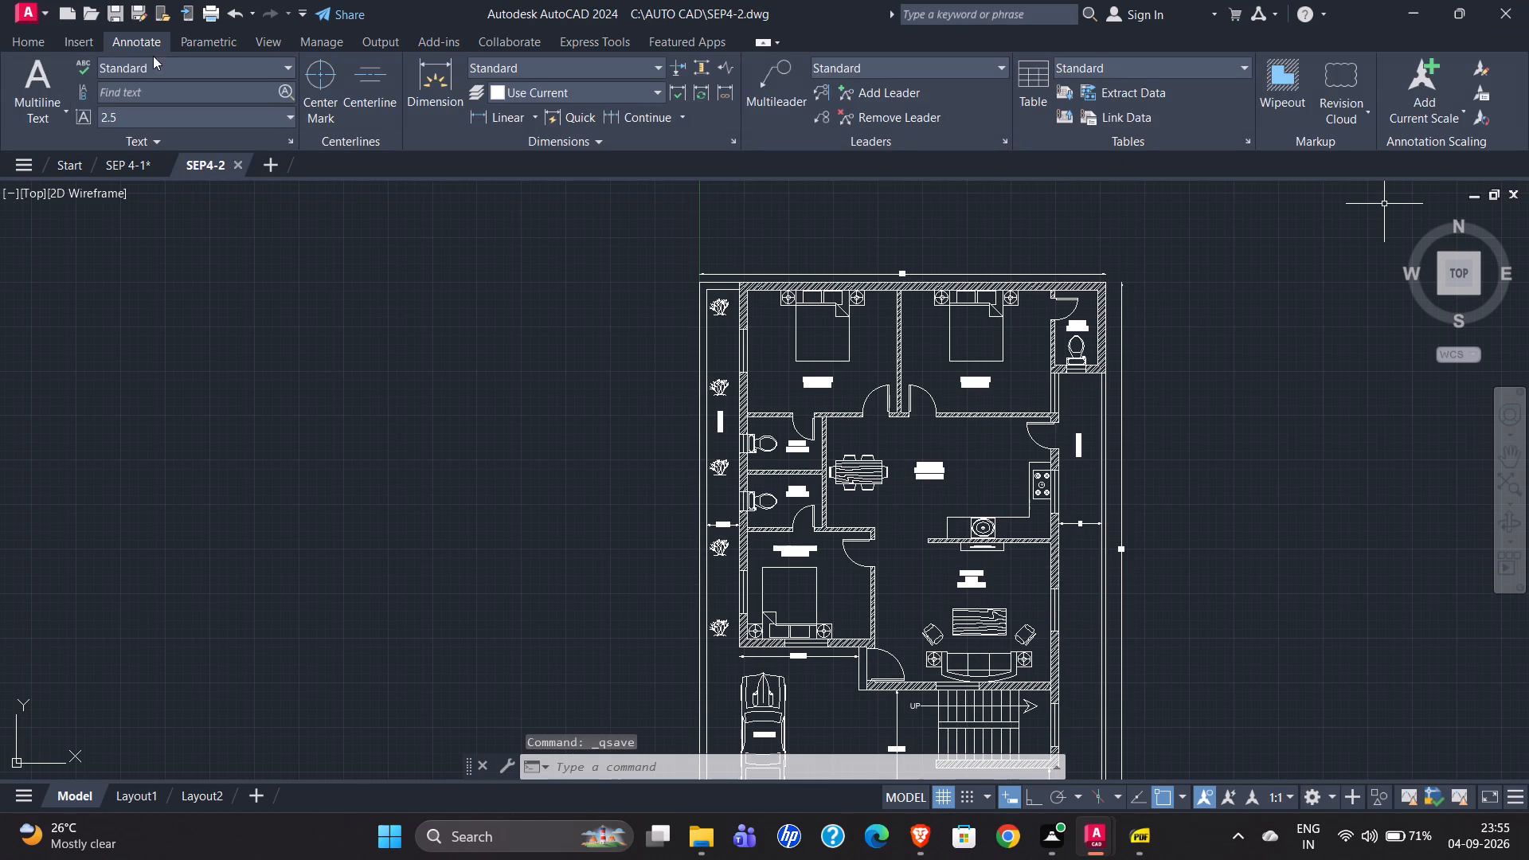
# Export the current display of the drawing as a PDF named SEP4-2.pdf in the AUTO CAD folder.
pyautogui.click(47, 16)
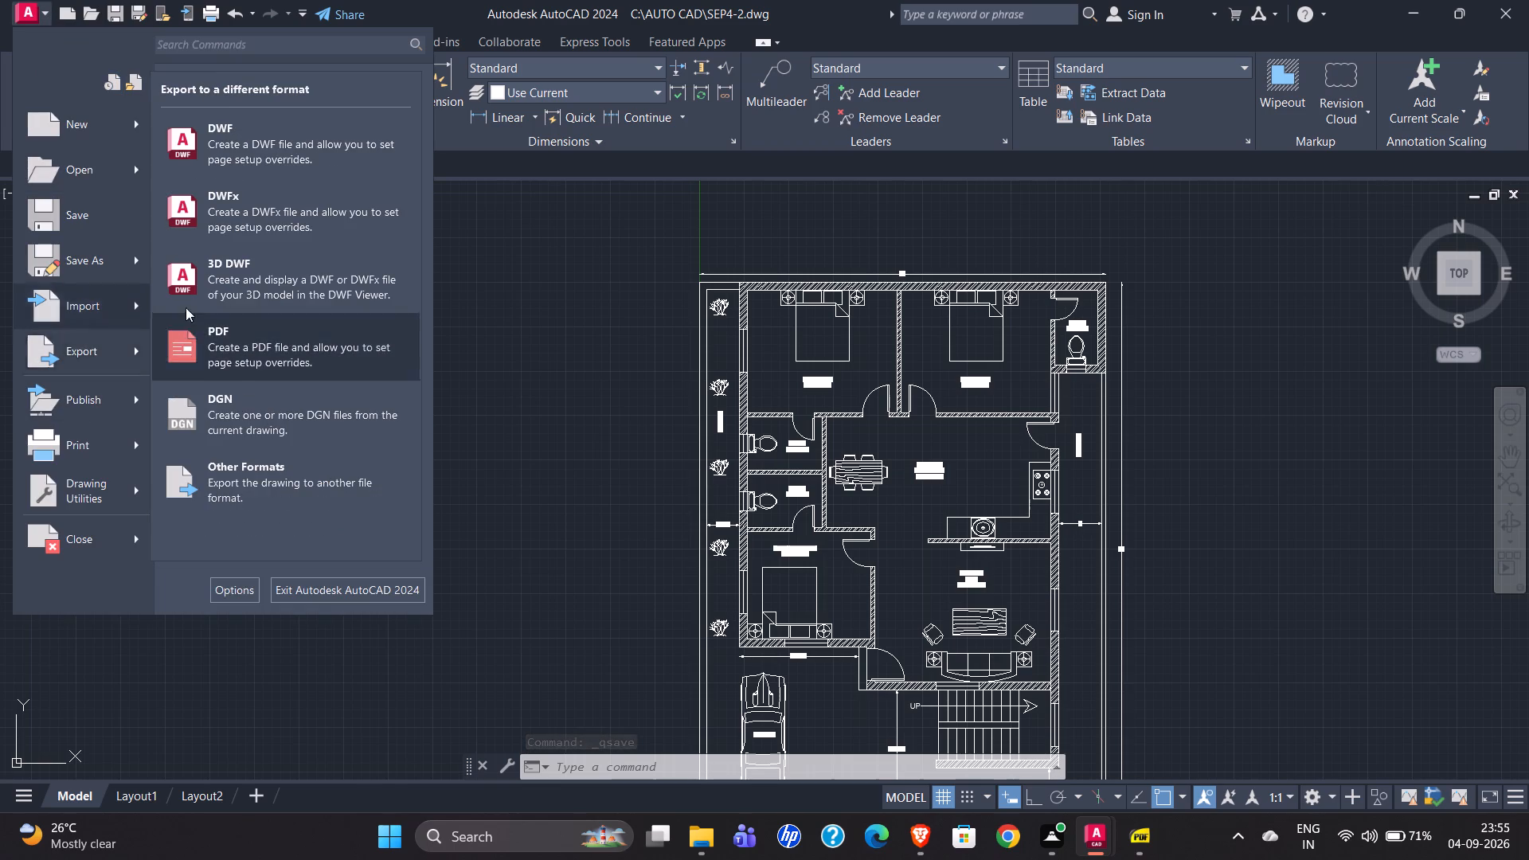
pyautogui.click(231, 326)
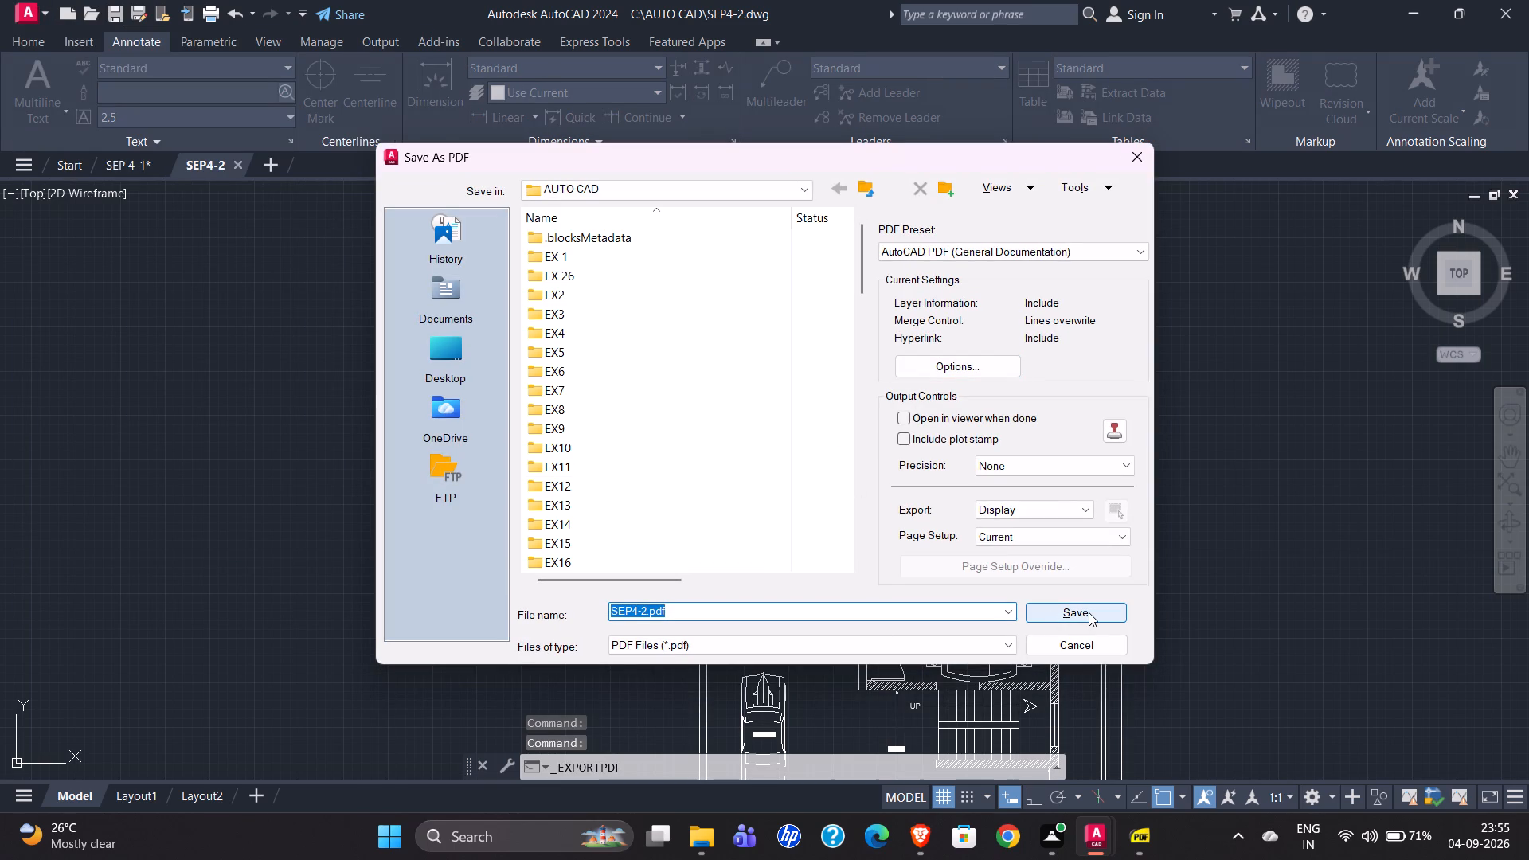
pyautogui.click(1089, 612)
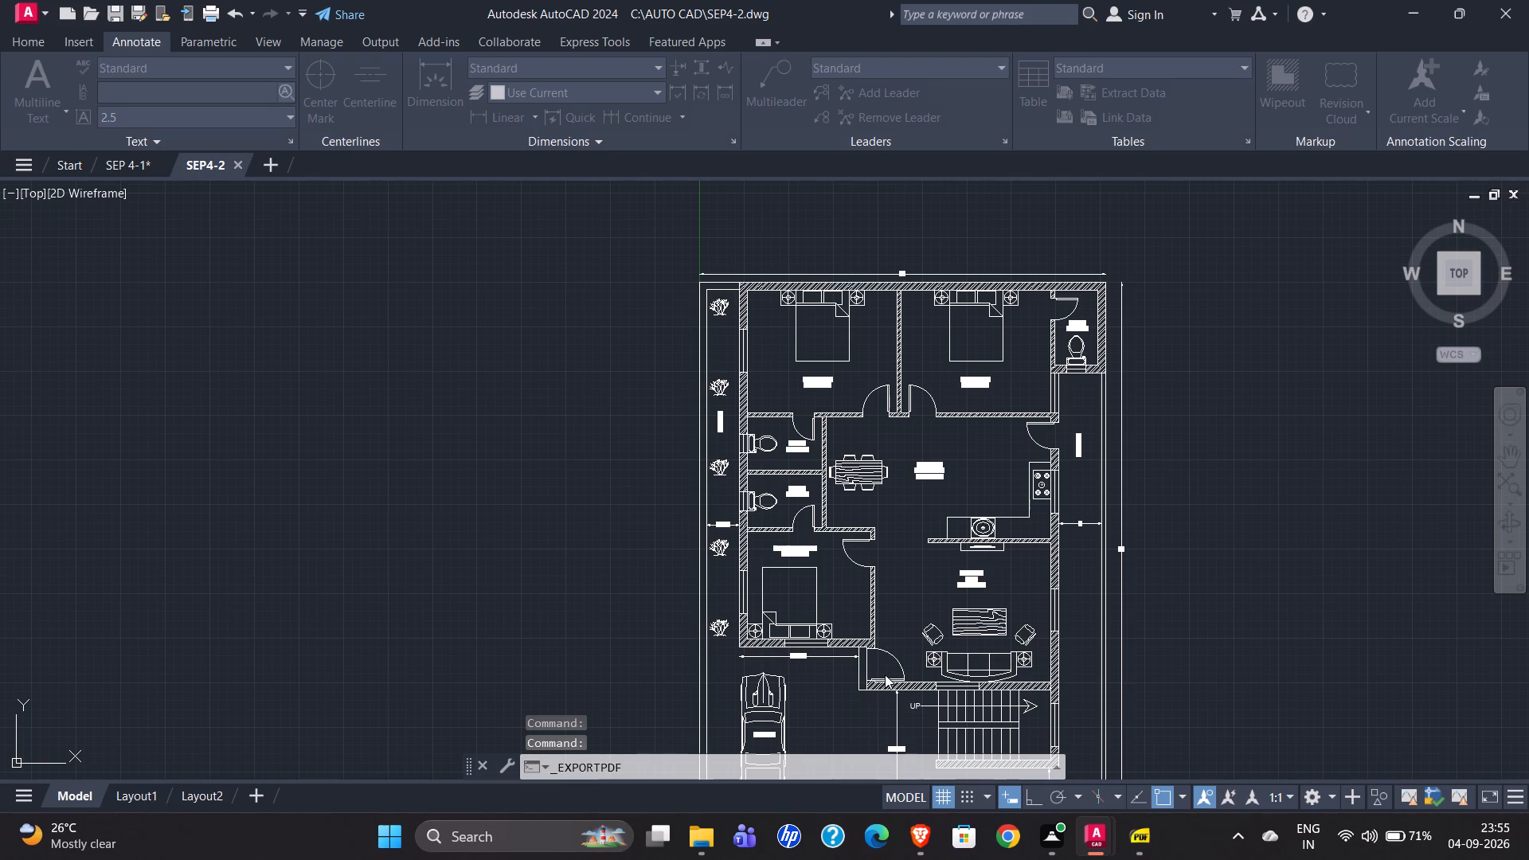